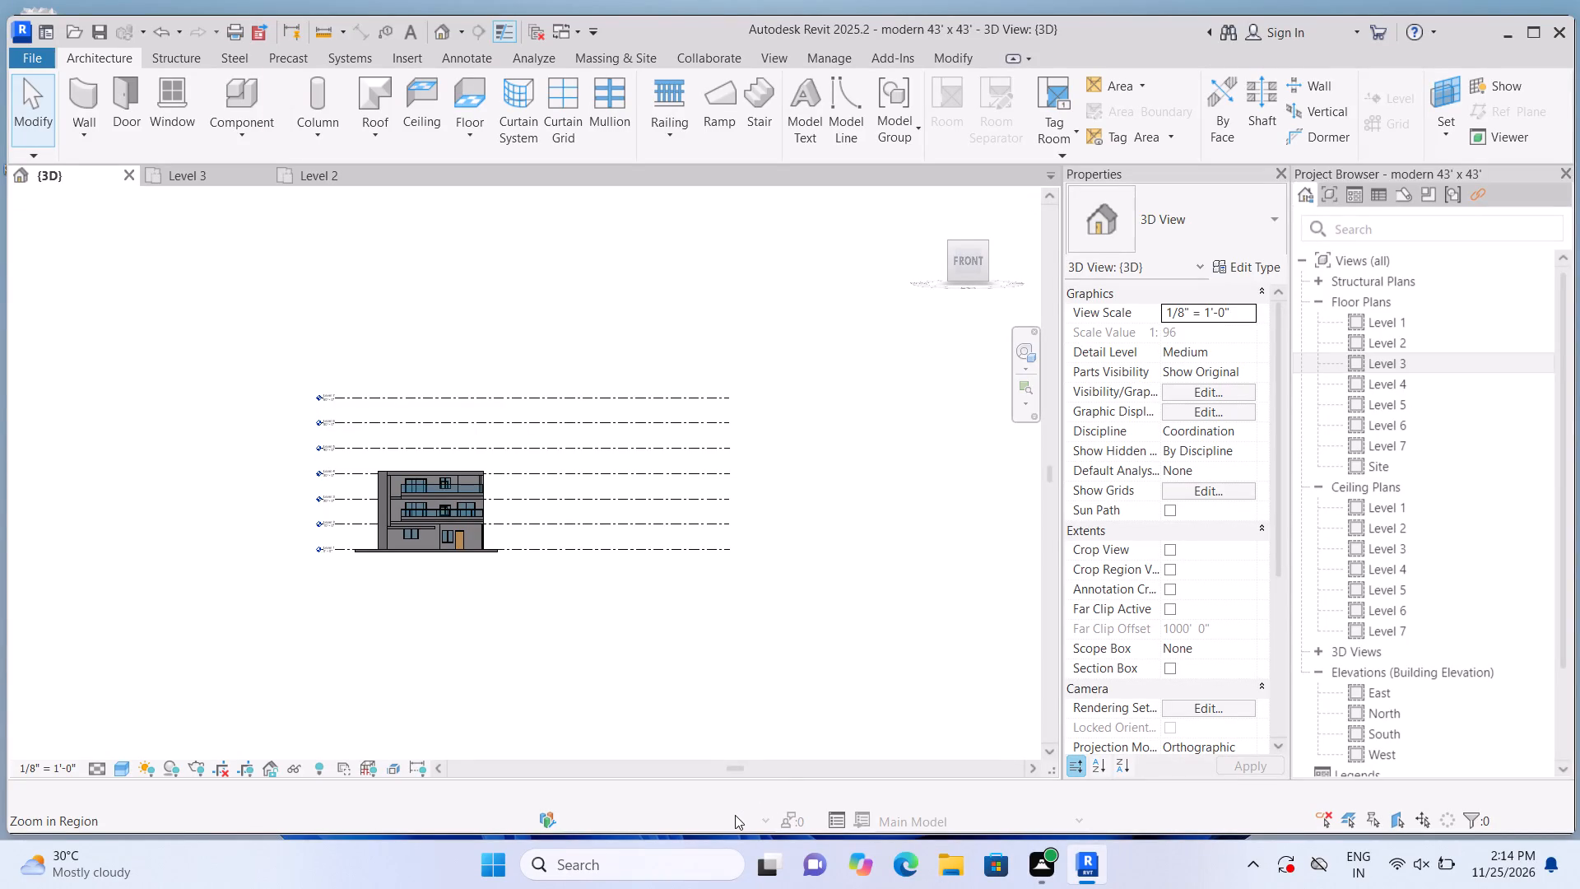
Place three vertical curtain grid lines on the Level 3 front glass railing, spaced 5', 5' and 6' apart from its west end.
scroll(413, 545, up, 1)
scroll(402, 472, up, 3)
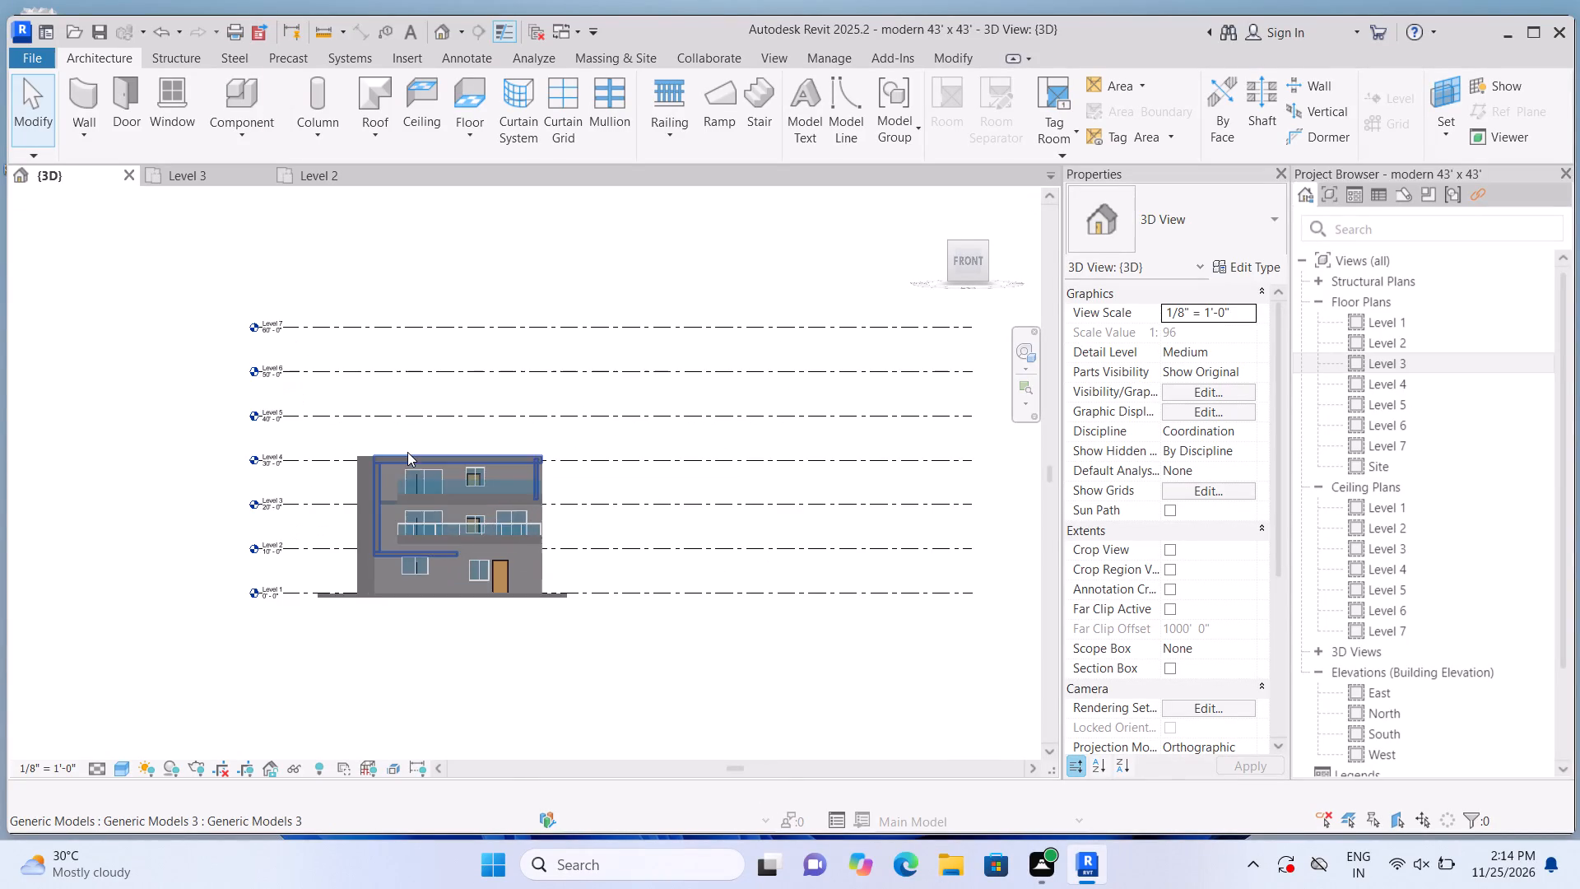
scroll(378, 648, up, 3)
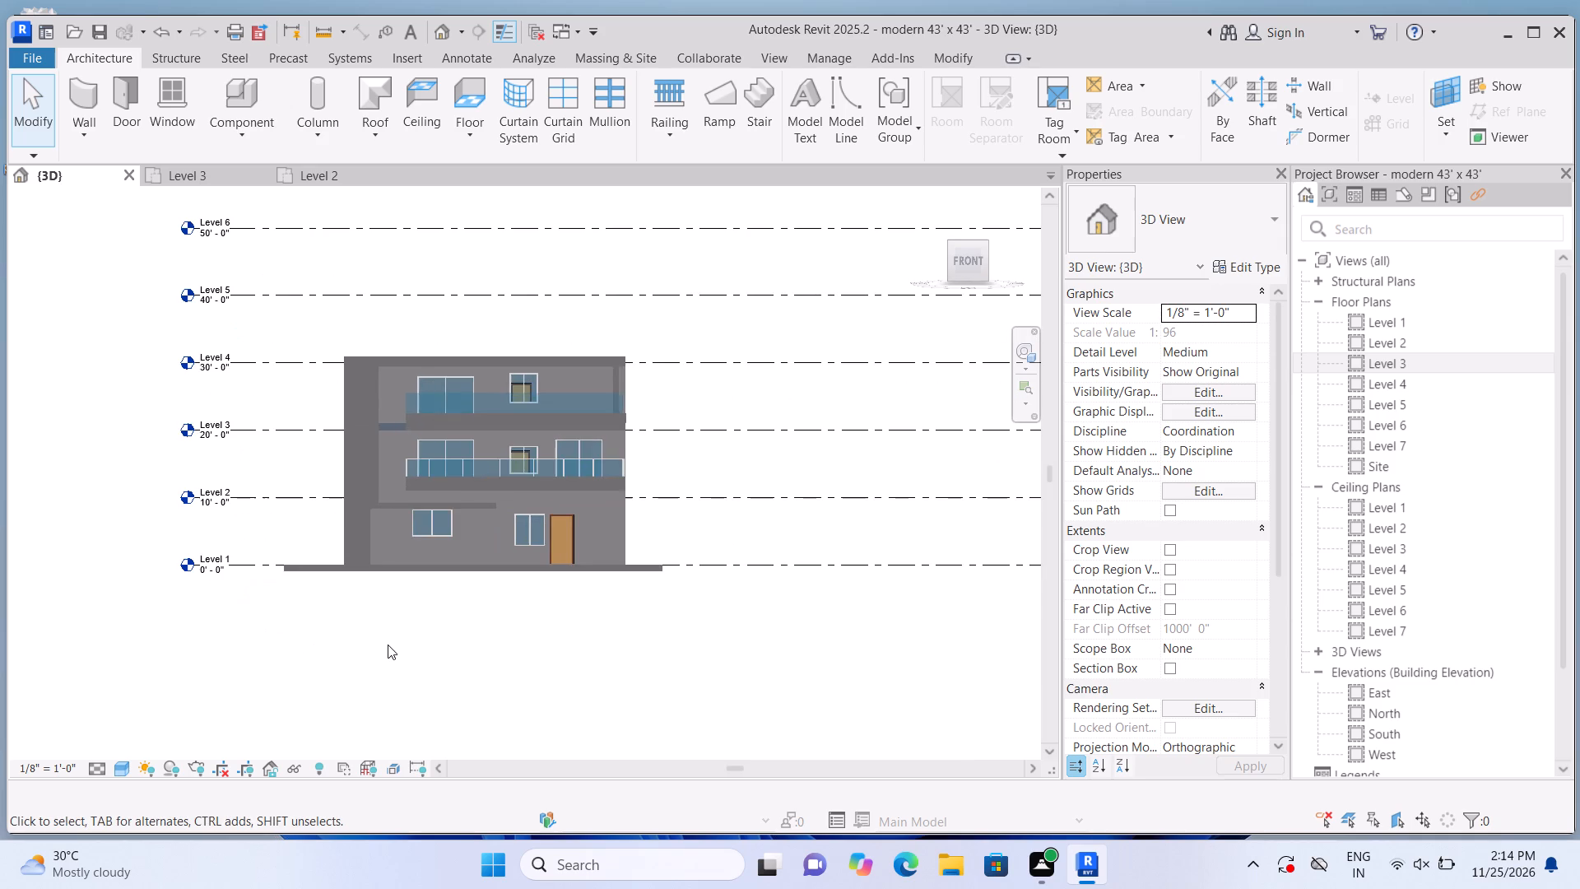
scroll(396, 657, up, 3)
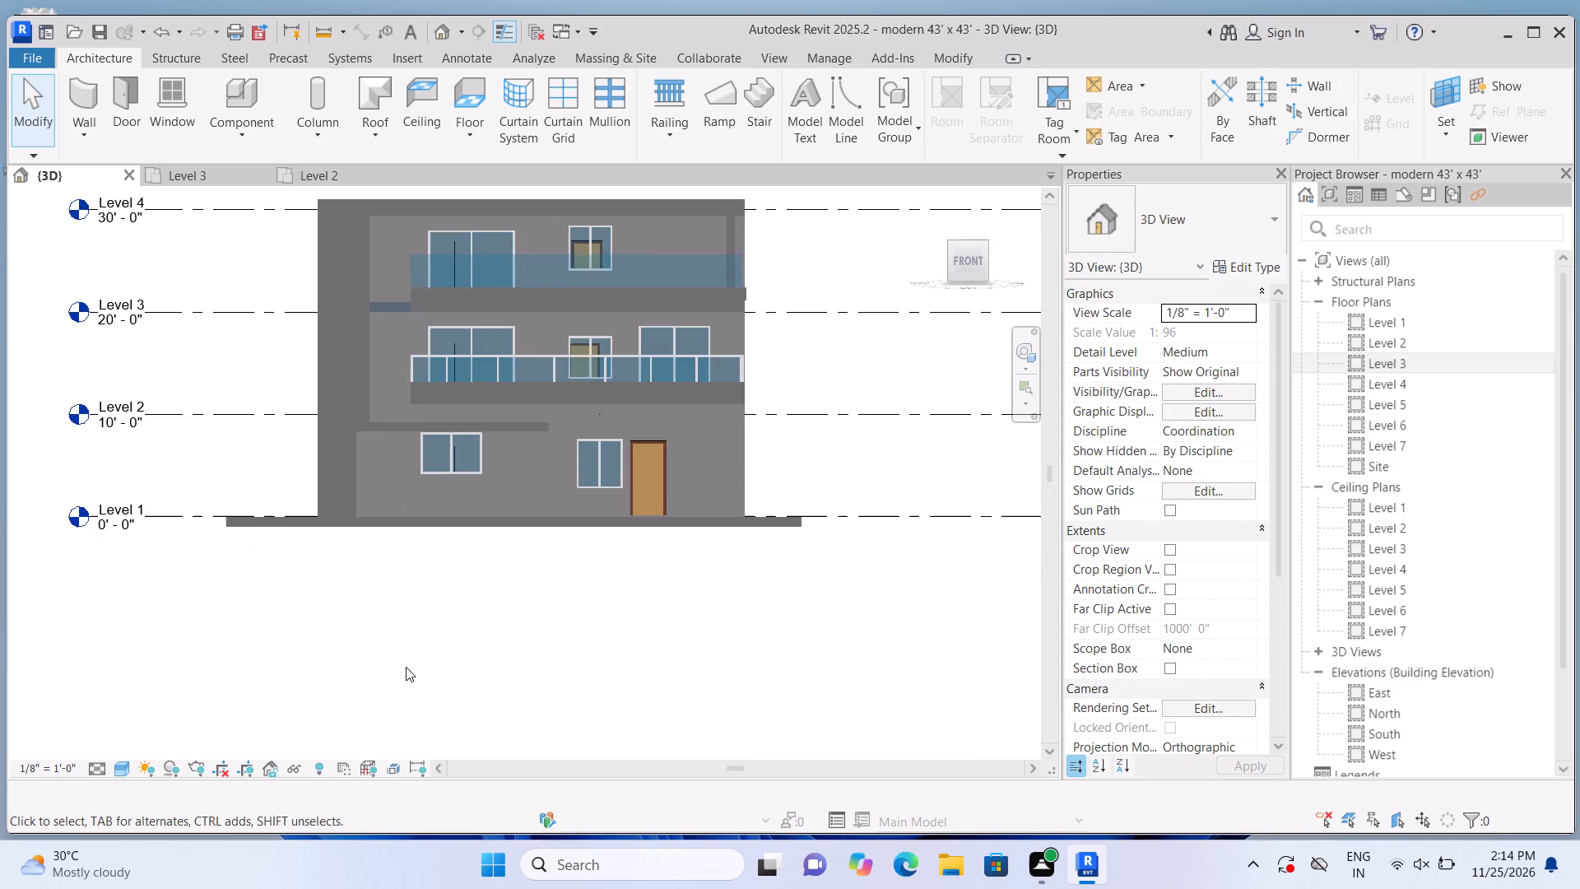
middle_drag(450, 666, 458, 756)
scroll(659, 468, up, 2)
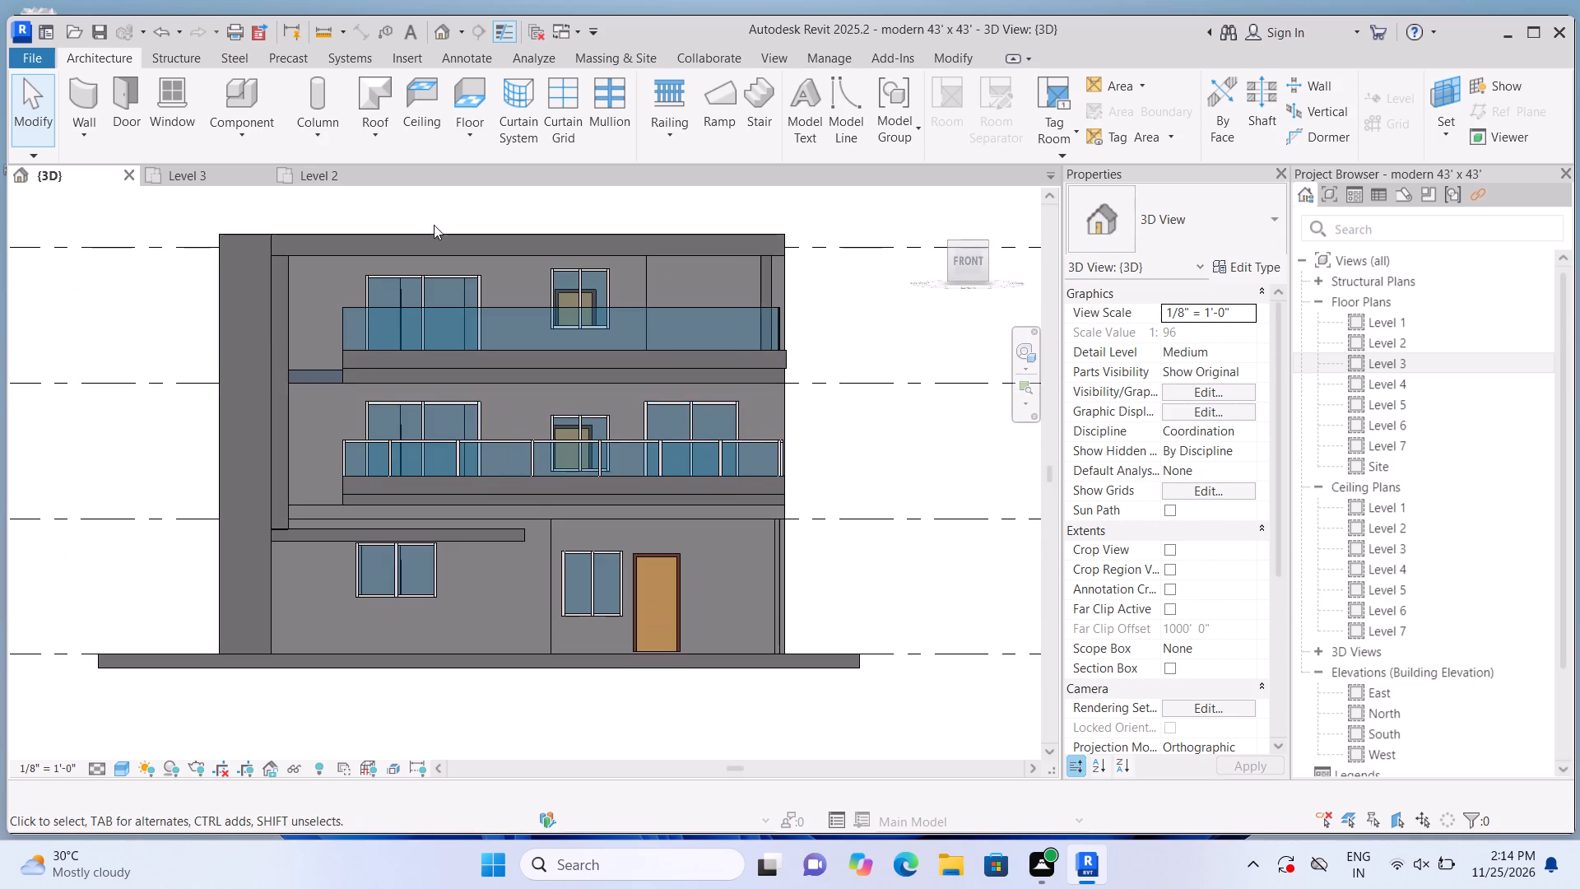
middle_drag(443, 274, 451, 391)
scroll(435, 394, up, 1)
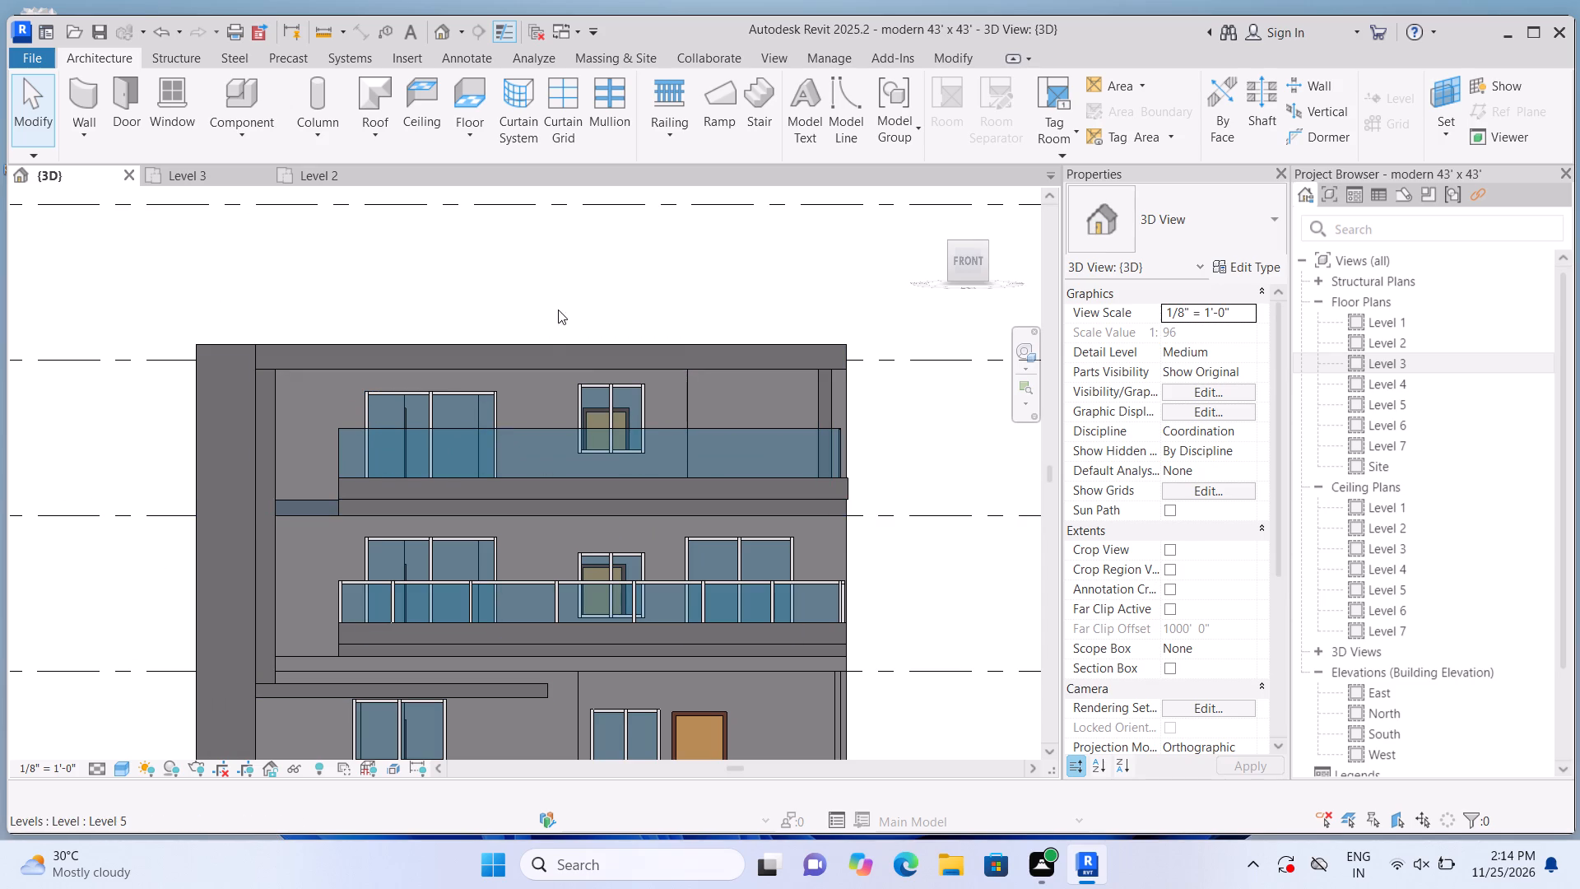
click(573, 128)
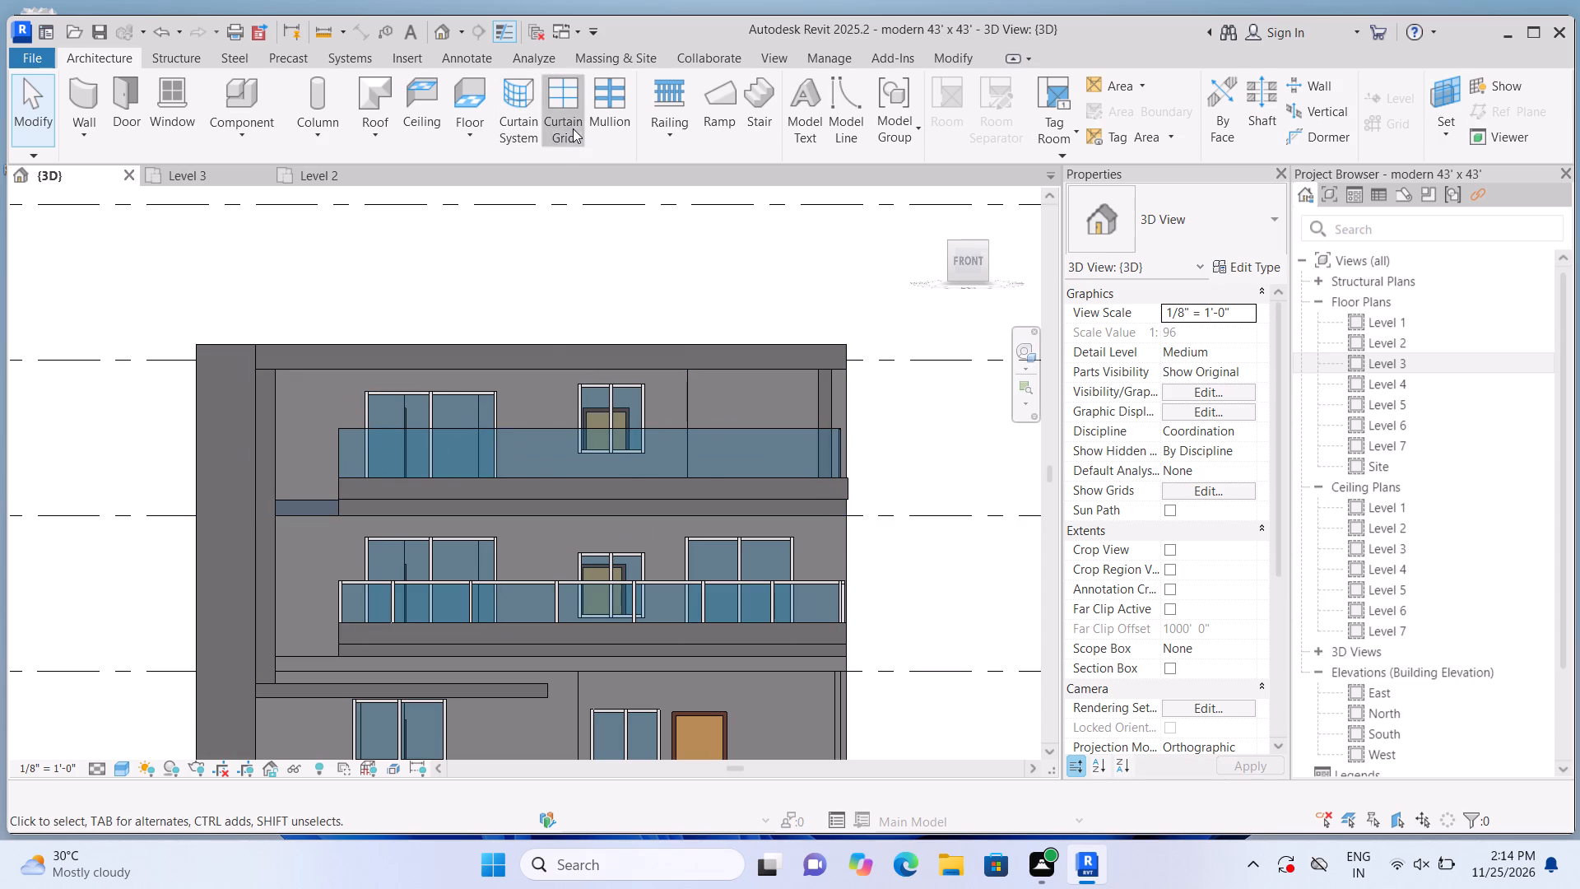
click(953, 258)
scroll(527, 491, up, 1)
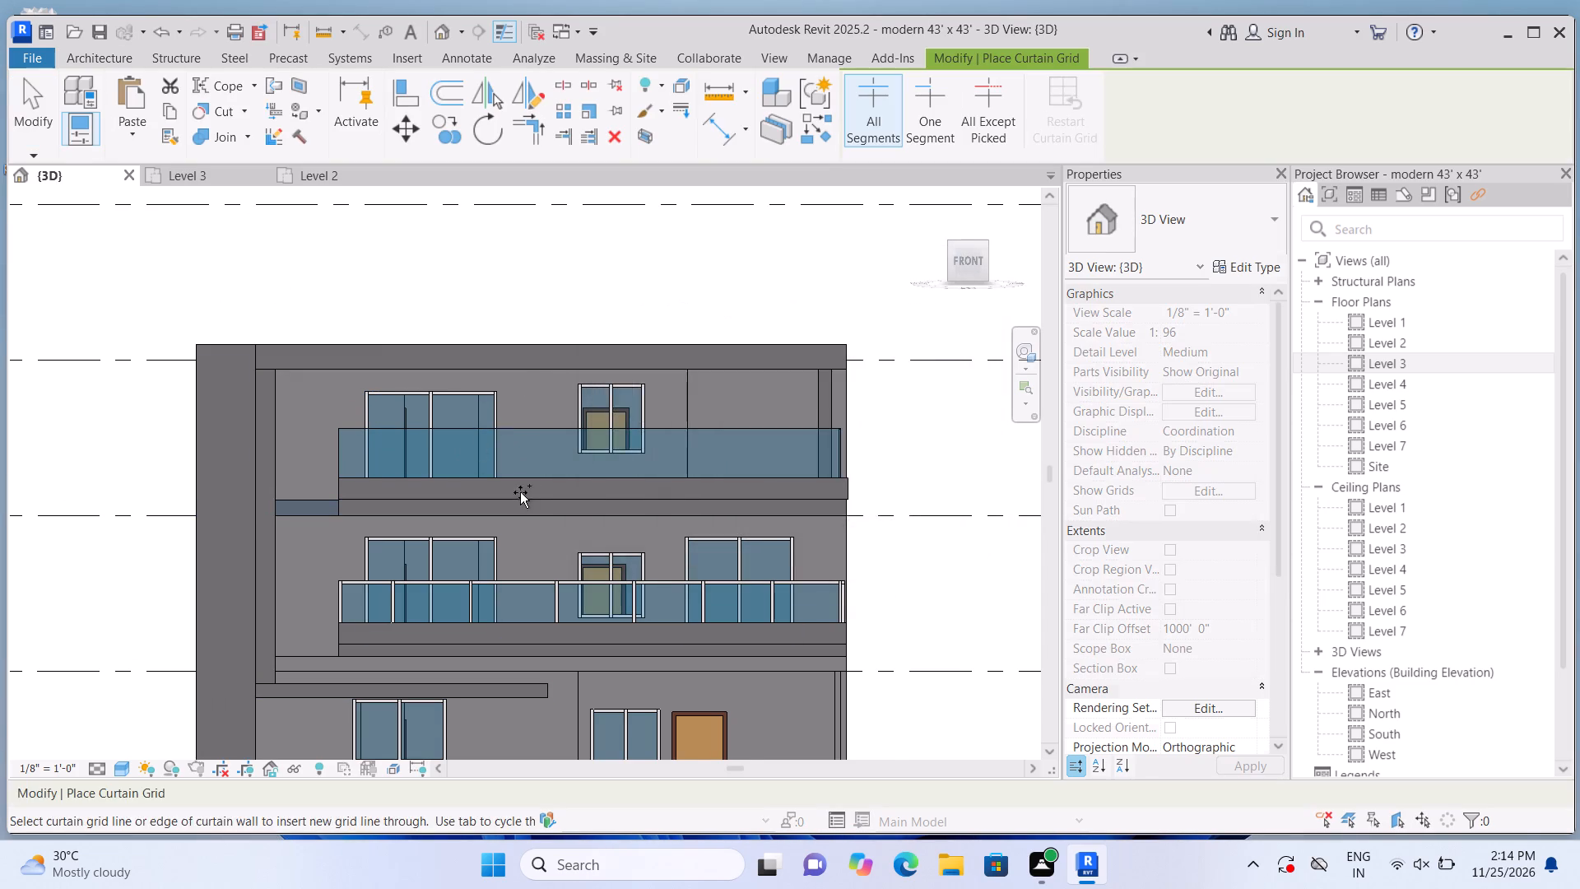
scroll(385, 499, up, 4)
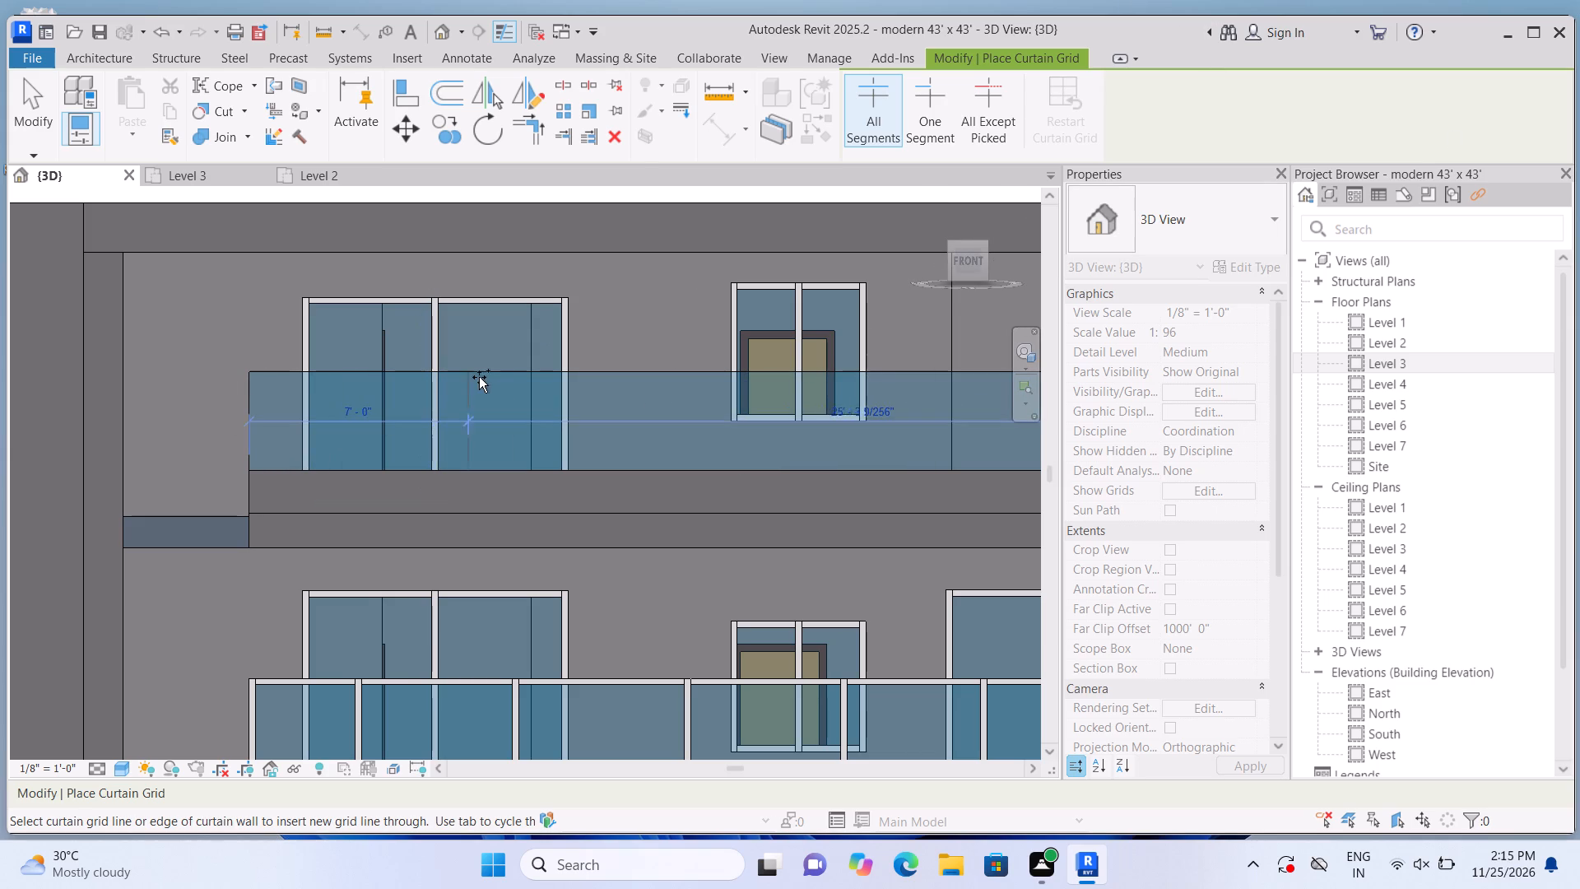
click(410, 381)
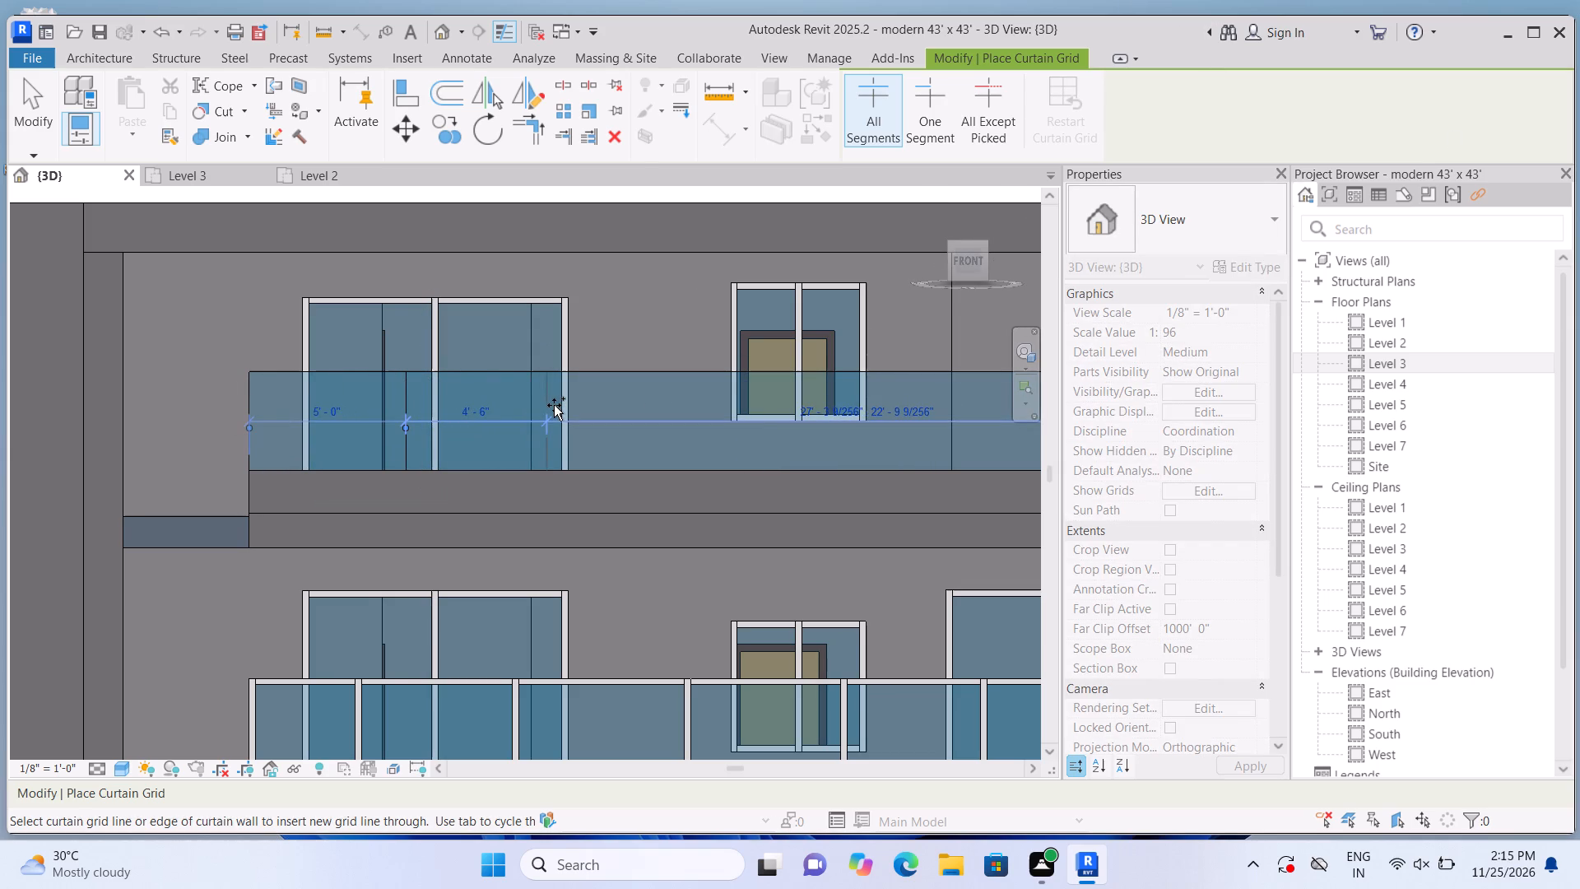
click(555, 405)
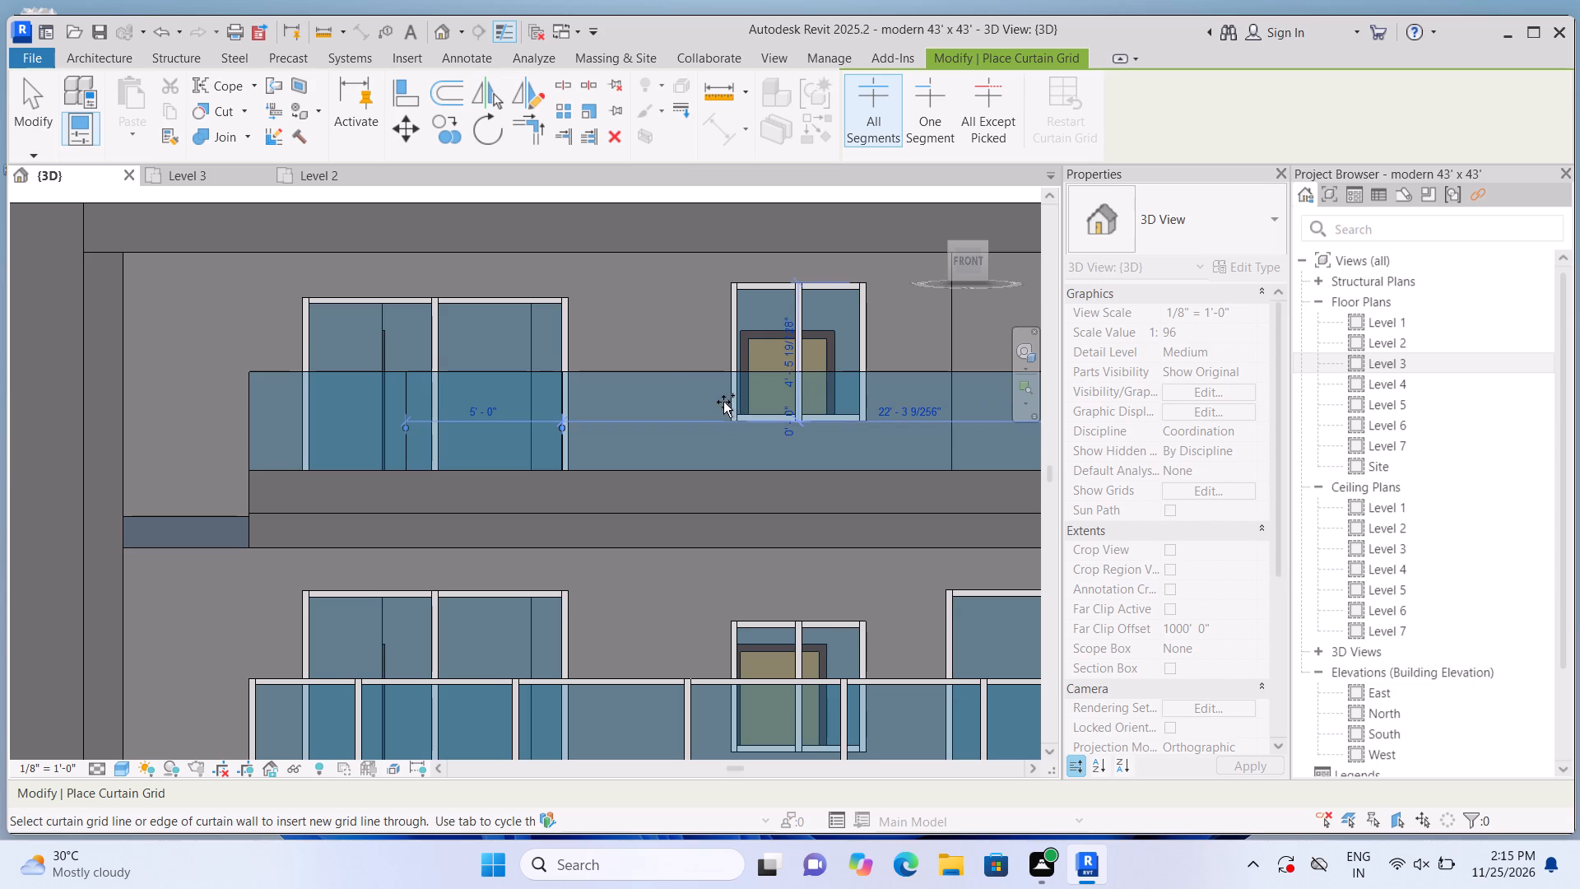
click(755, 375)
Add two grid lines spaced 4' 6" apart from the Level 3 front railing's east end, plus one at the remaining wide panel's midpoint.
middle_drag(737, 460, 558, 479)
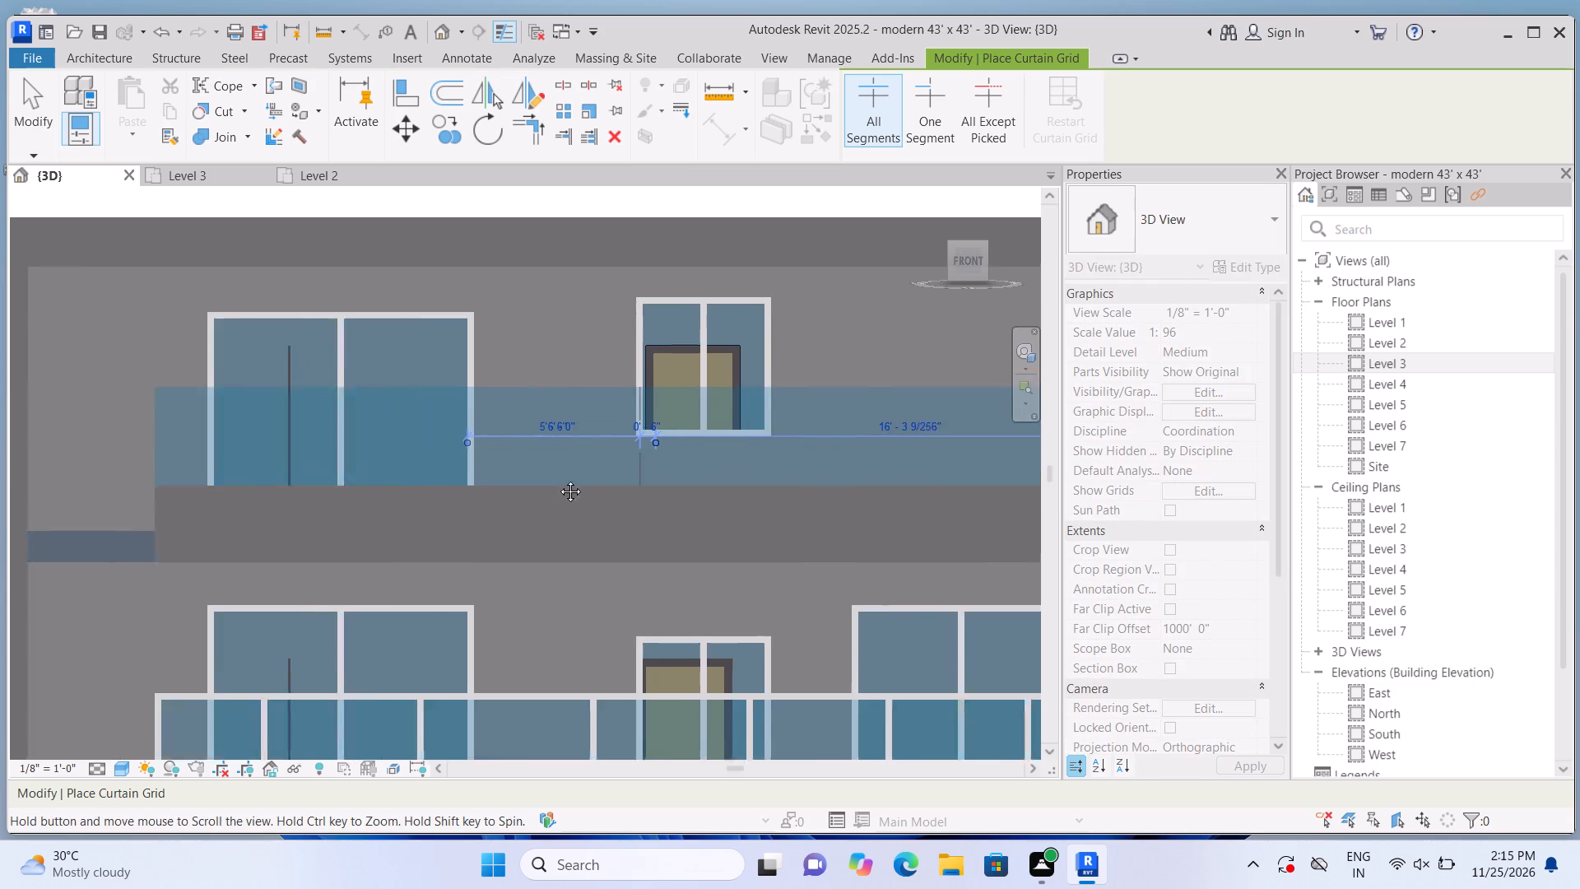
middle_drag(558, 479, 457, 475)
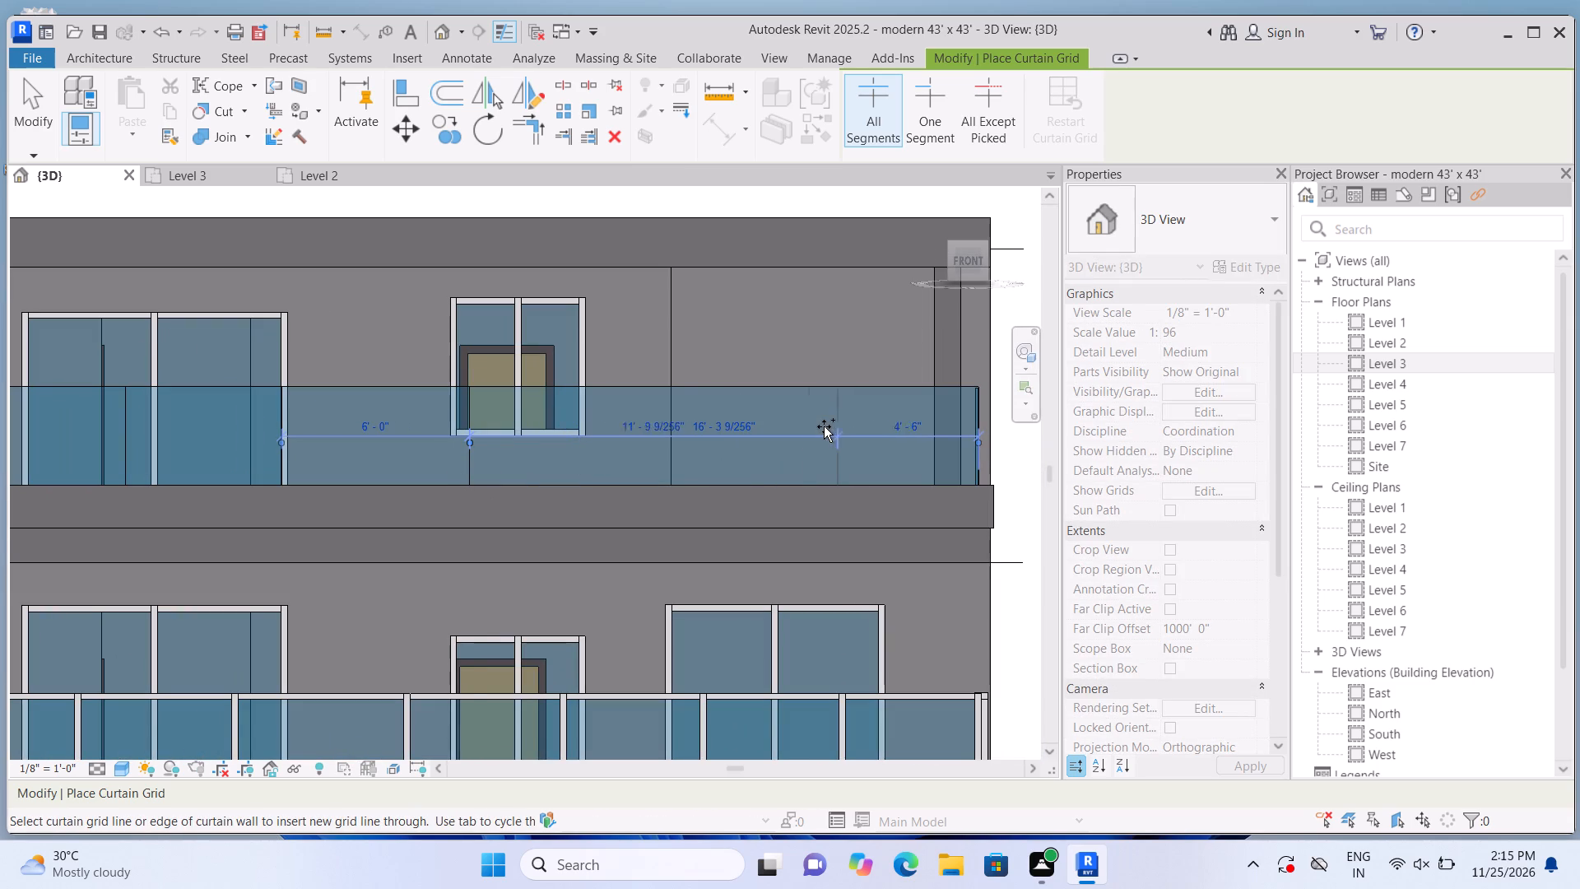
click(834, 426)
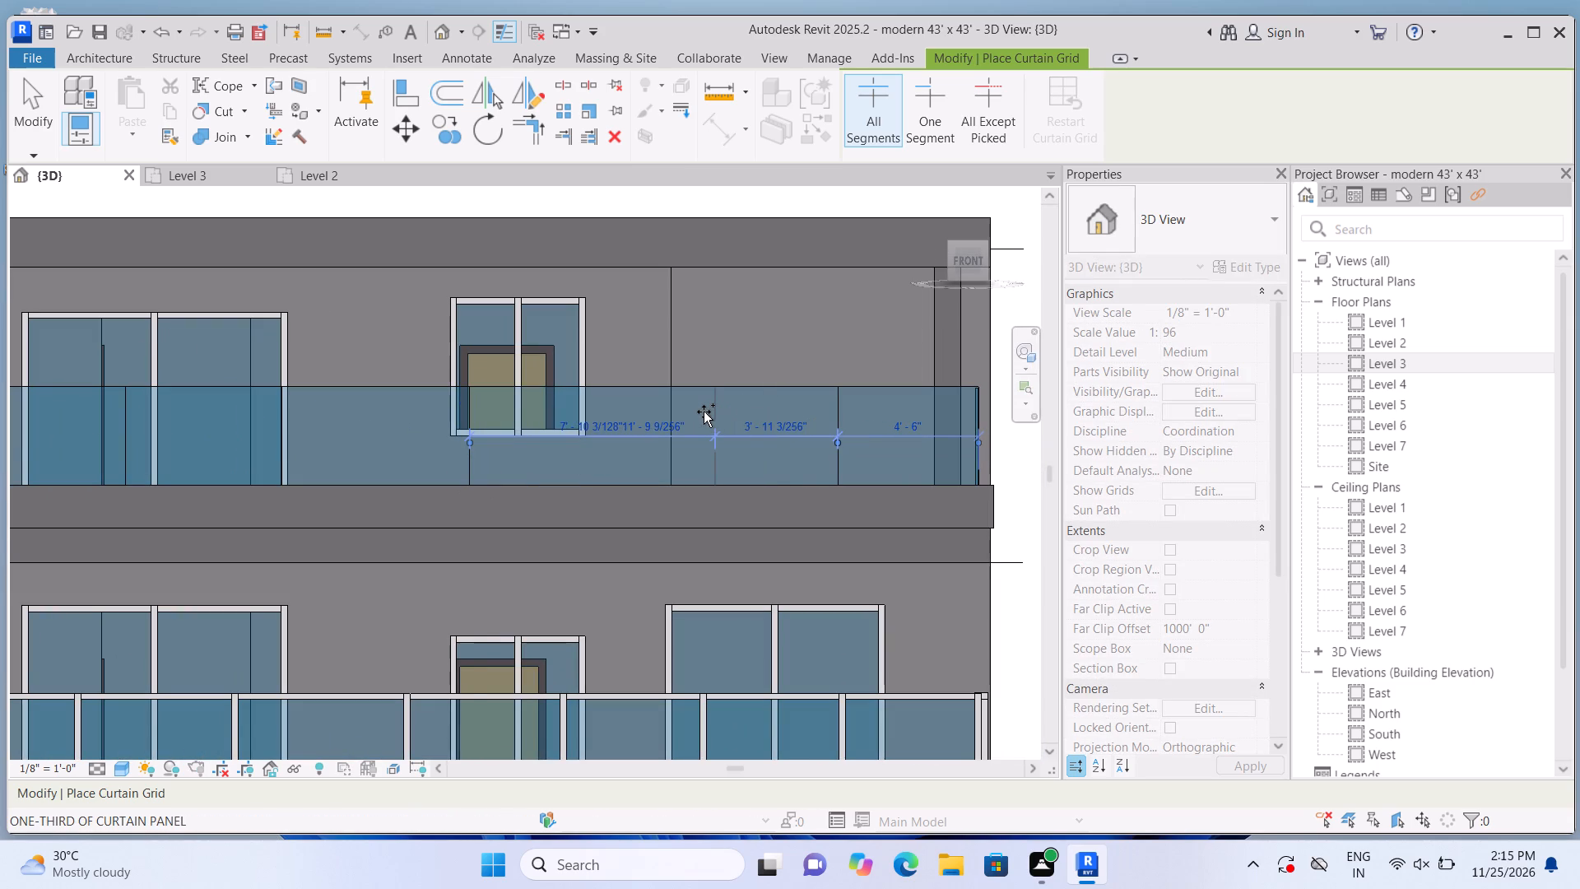
click(694, 411)
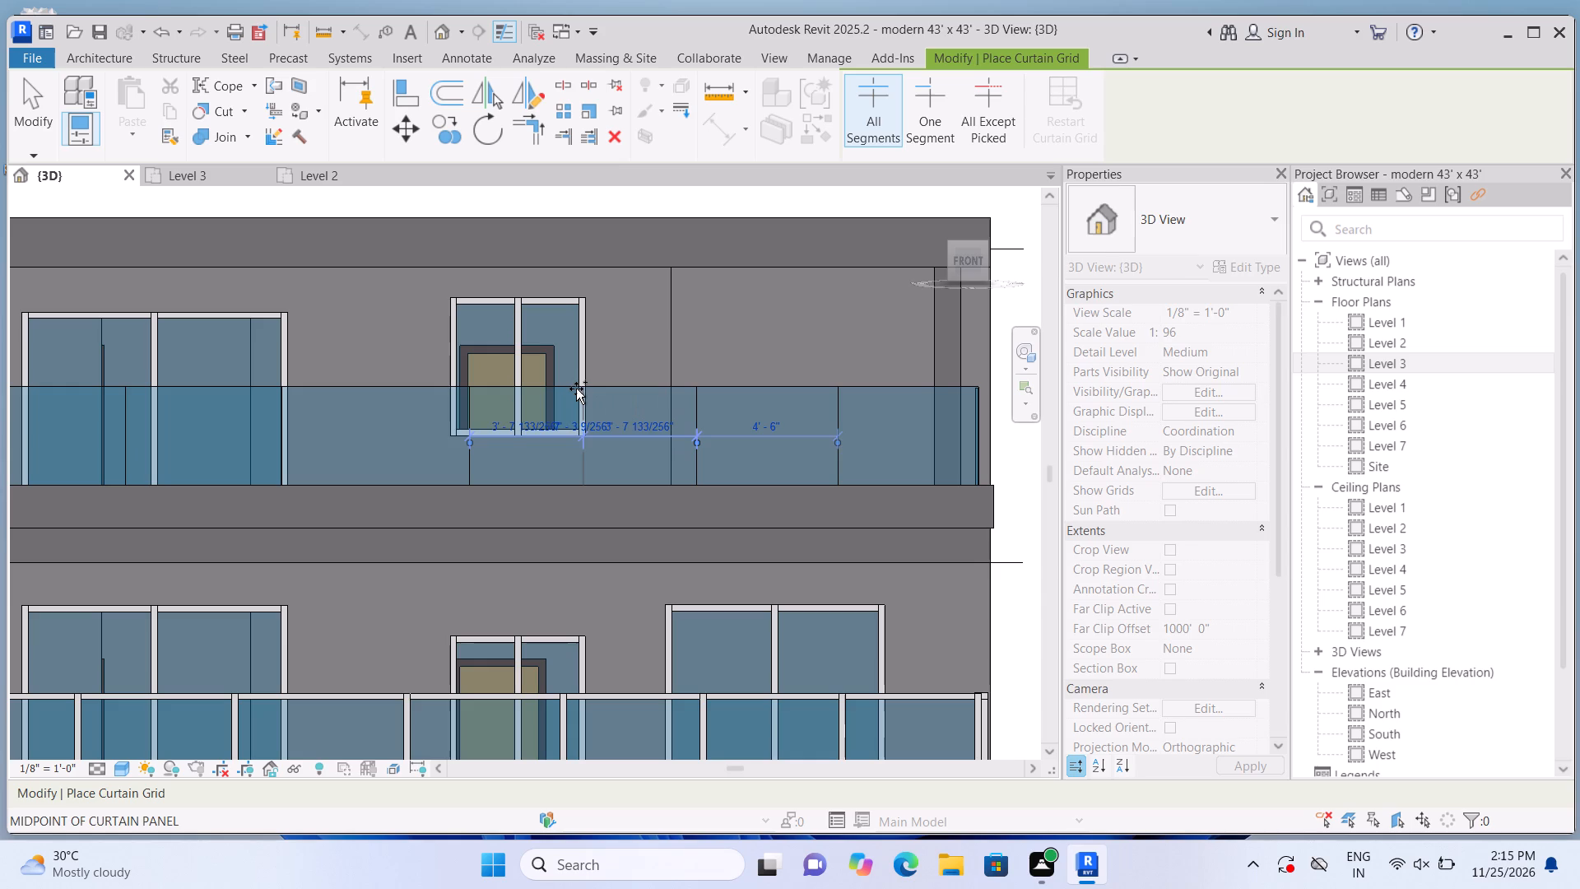
click(576, 389)
scroll(636, 391, down, 2)
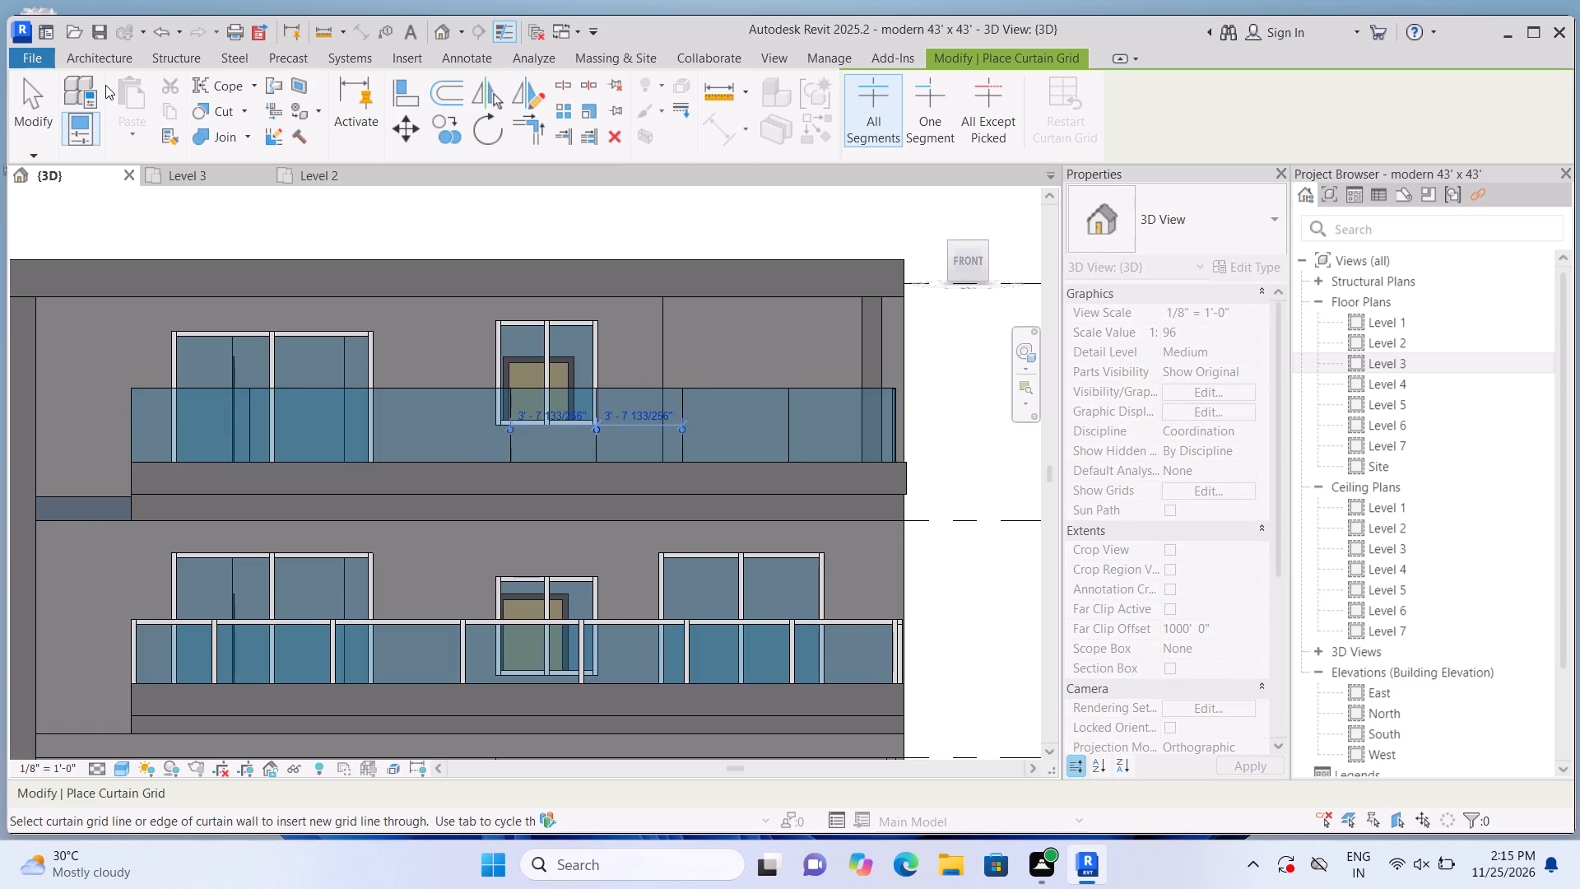
Add 2.5" x 5" rectangular mullions to the Level 3 front railing along its top edge and vertical grid lines.
click(79, 55)
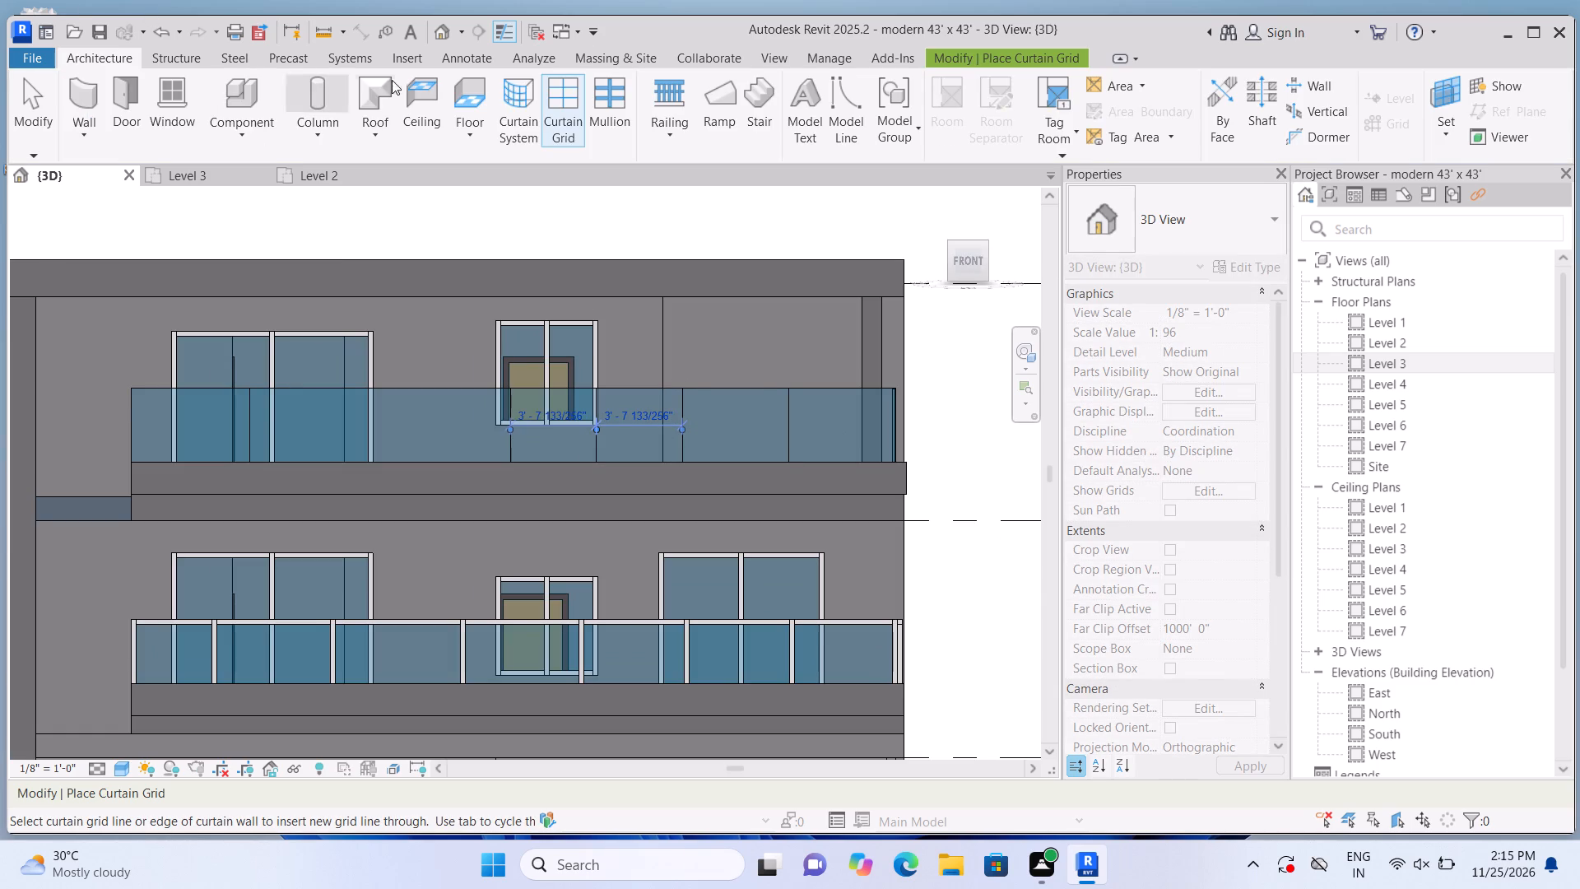
click(598, 109)
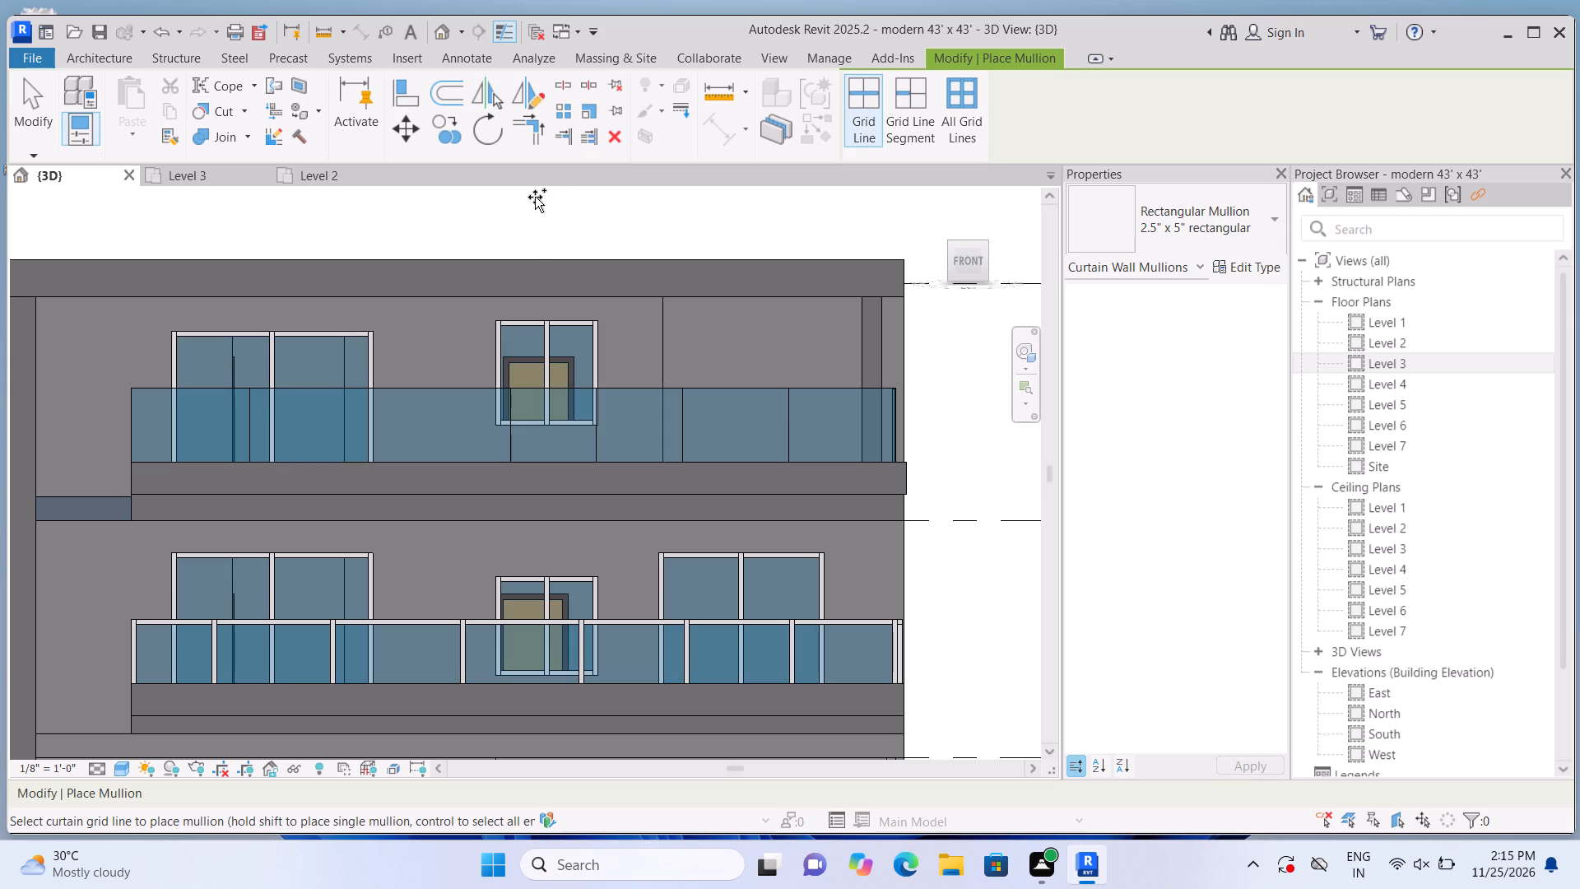
click(433, 388)
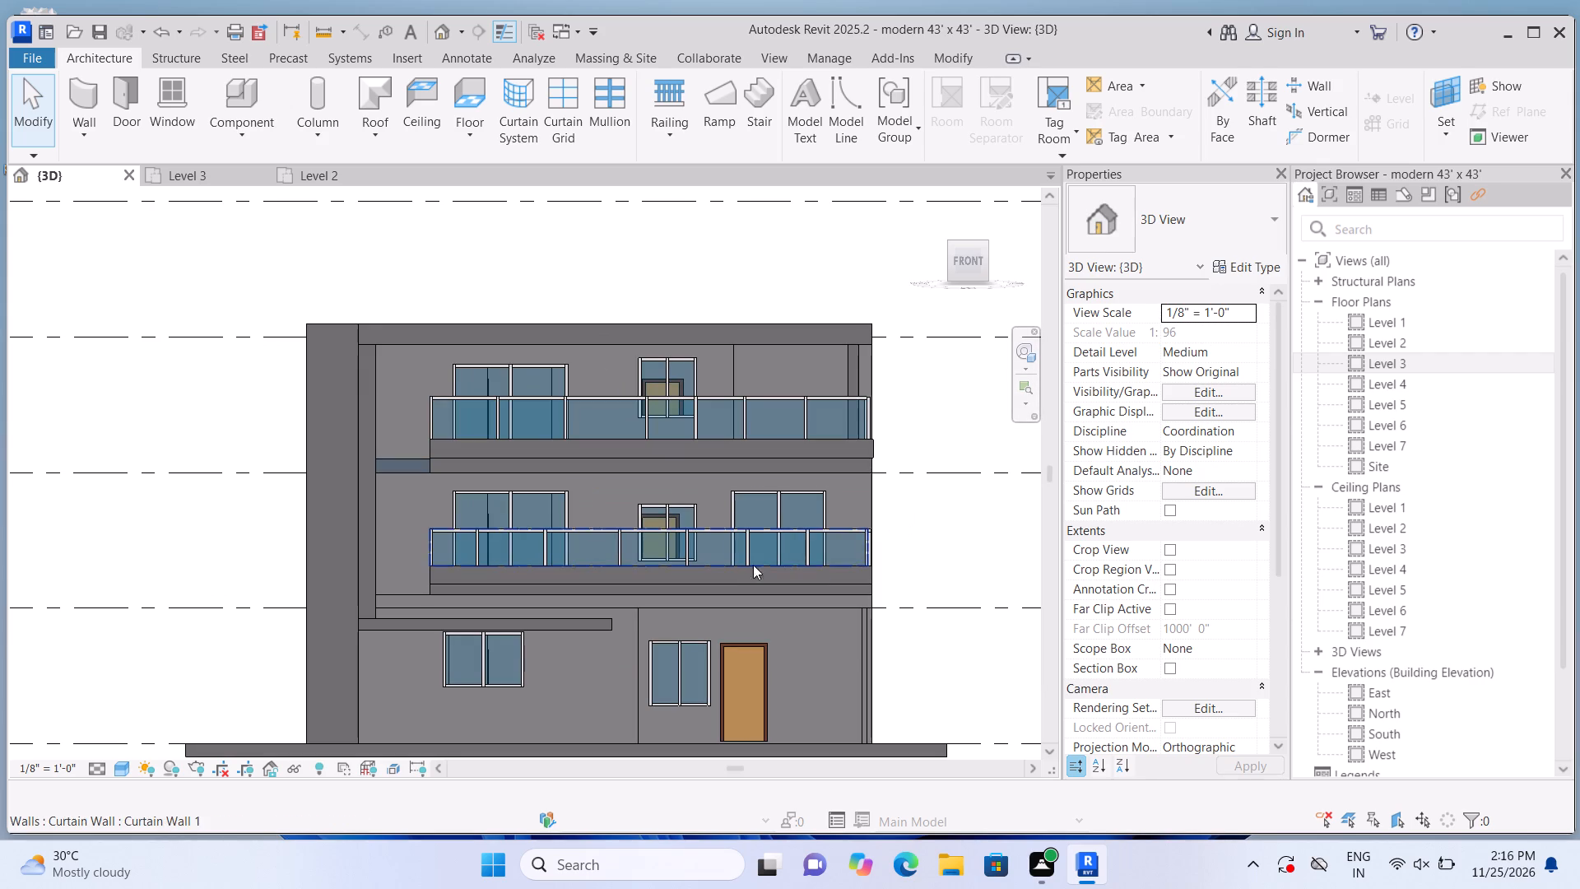
Divide the Level 3 east-side glass railing into three equal panels about 4' 6" wide with two vertical curtain grid lines.
shift+middle_drag(997, 513, 851, 573)
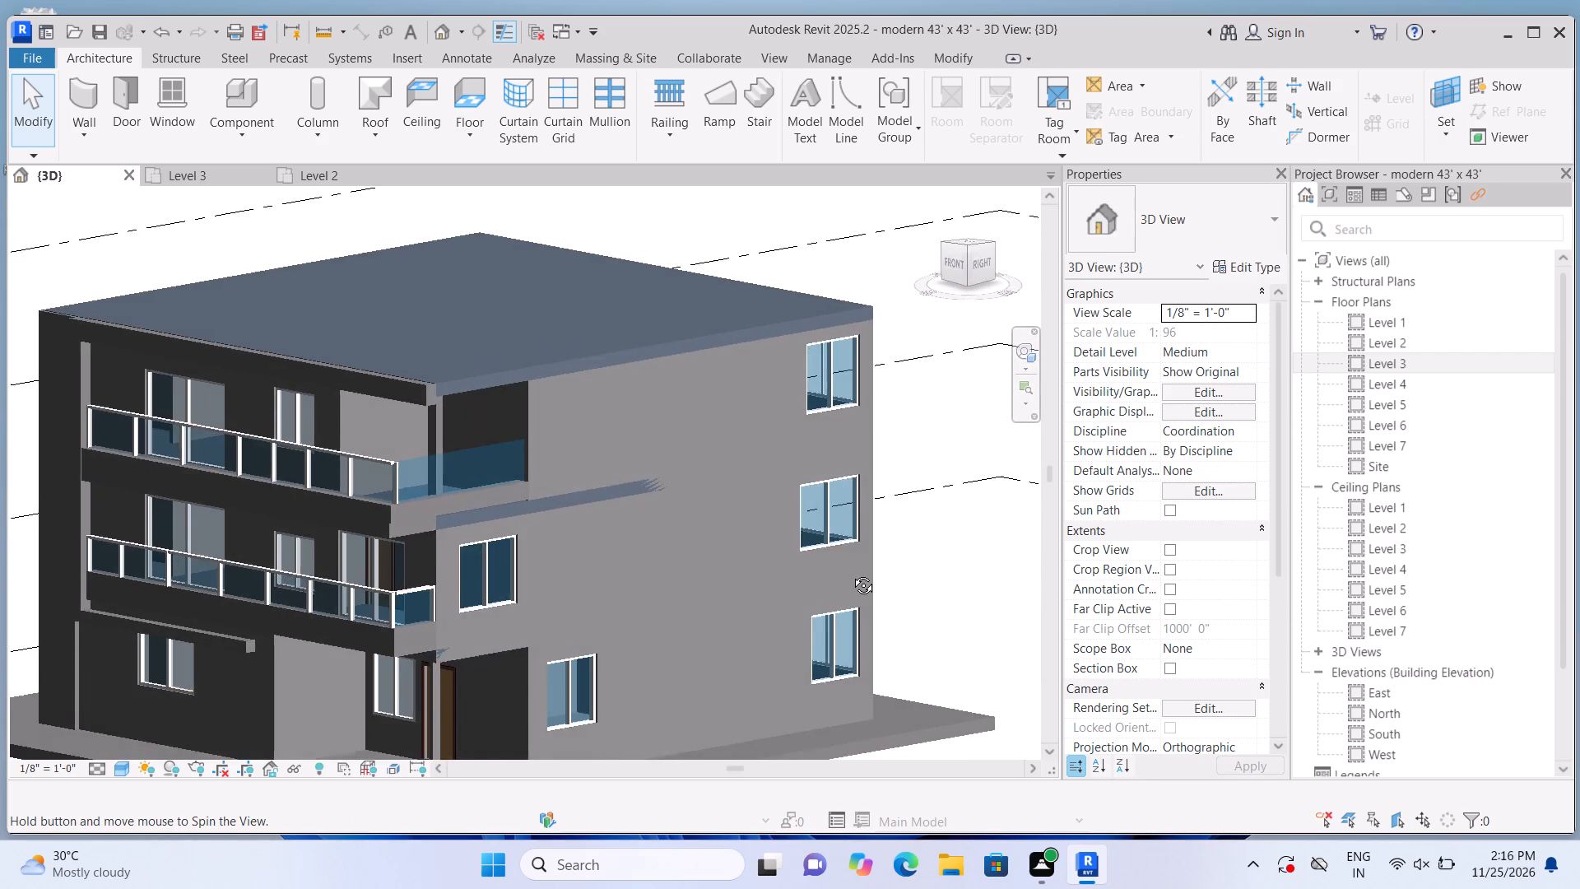
shift+middle_drag(851, 573, 838, 571)
scroll(347, 488, up, 3)
scroll(467, 475, up, 2)
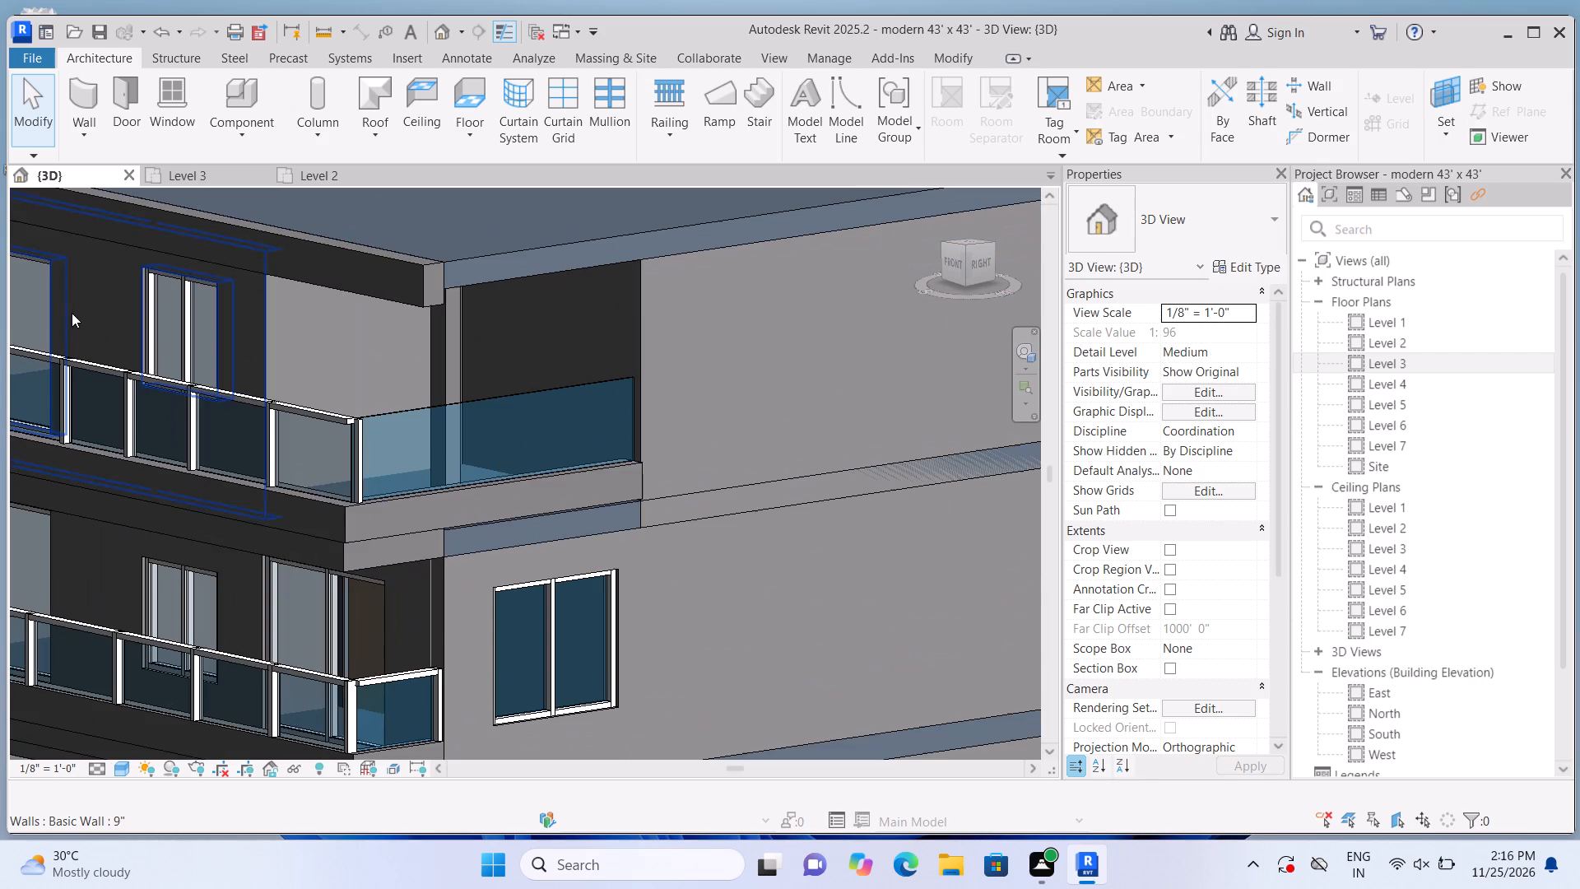
drag(521, 137, 537, 137)
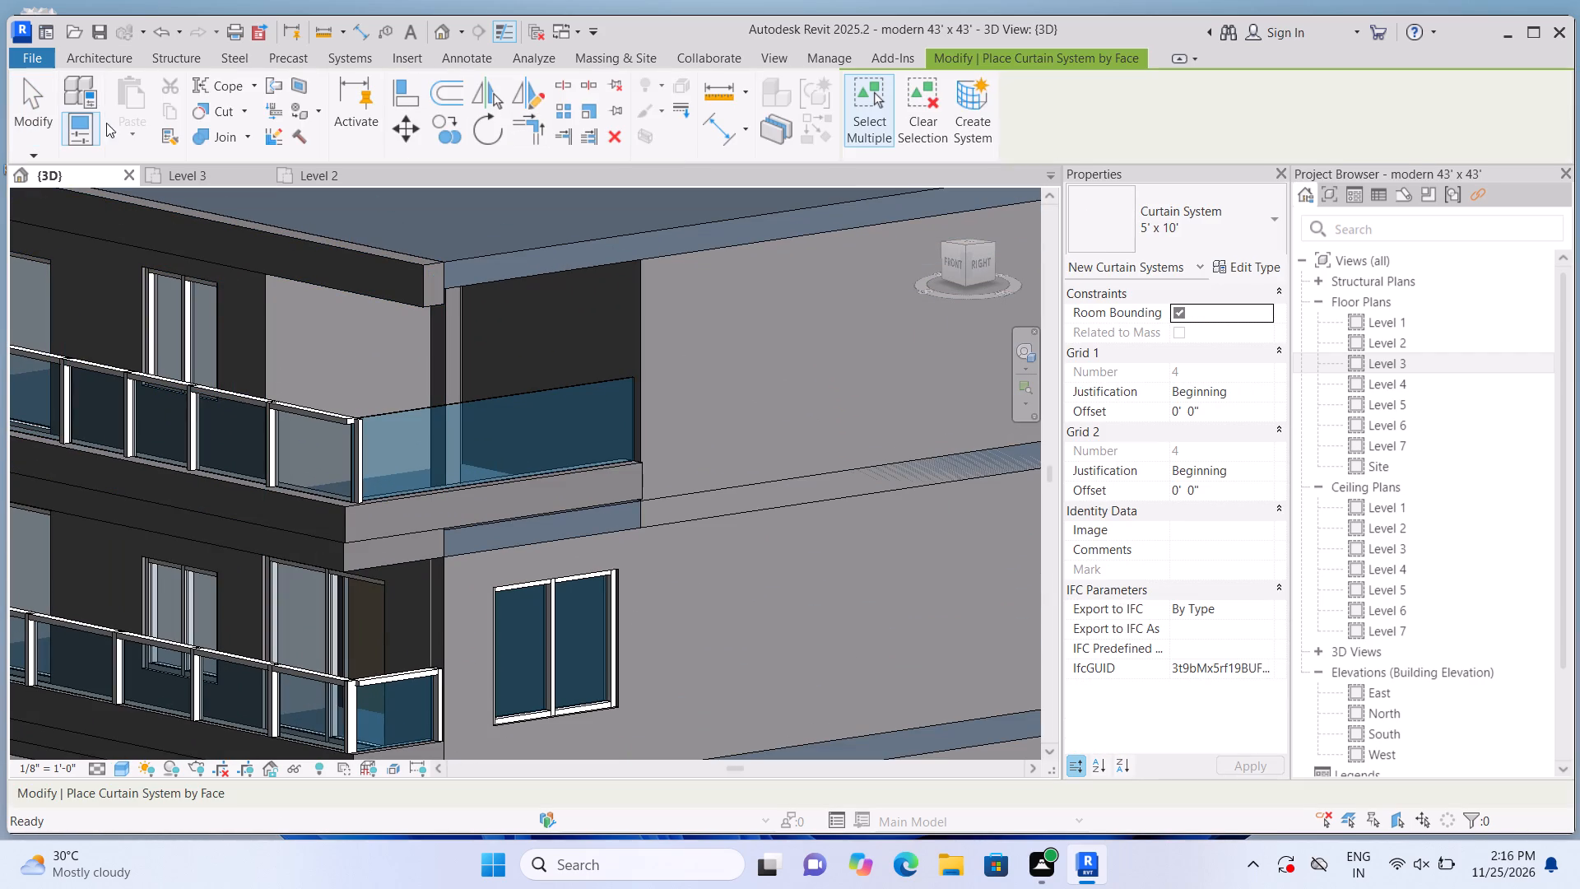
click(113, 59)
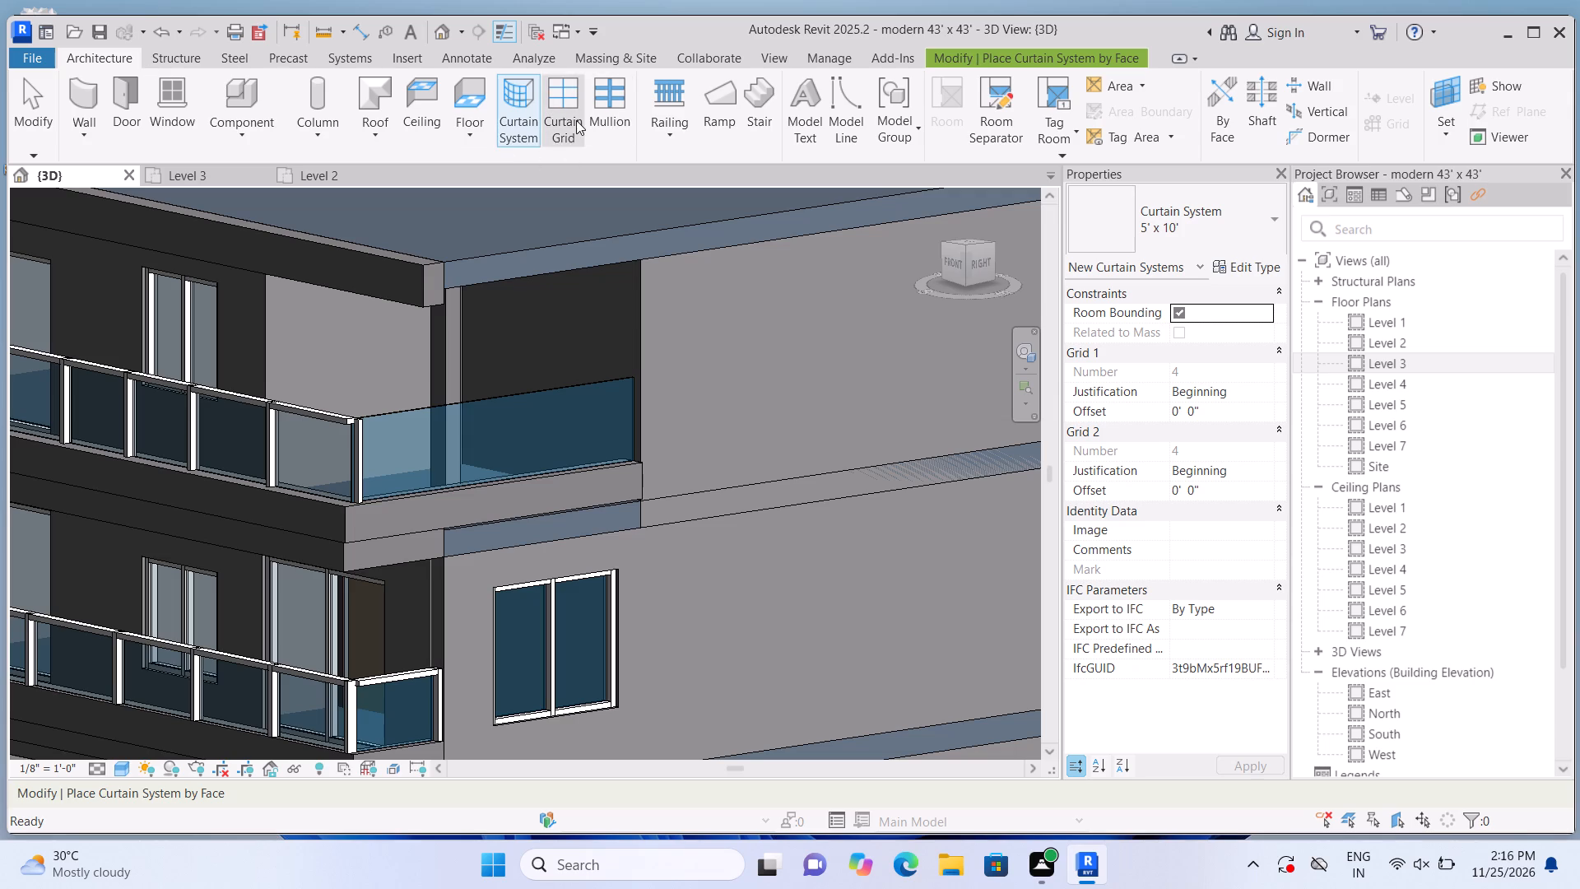
click(576, 120)
scroll(398, 594, up, 1)
scroll(452, 483, up, 4)
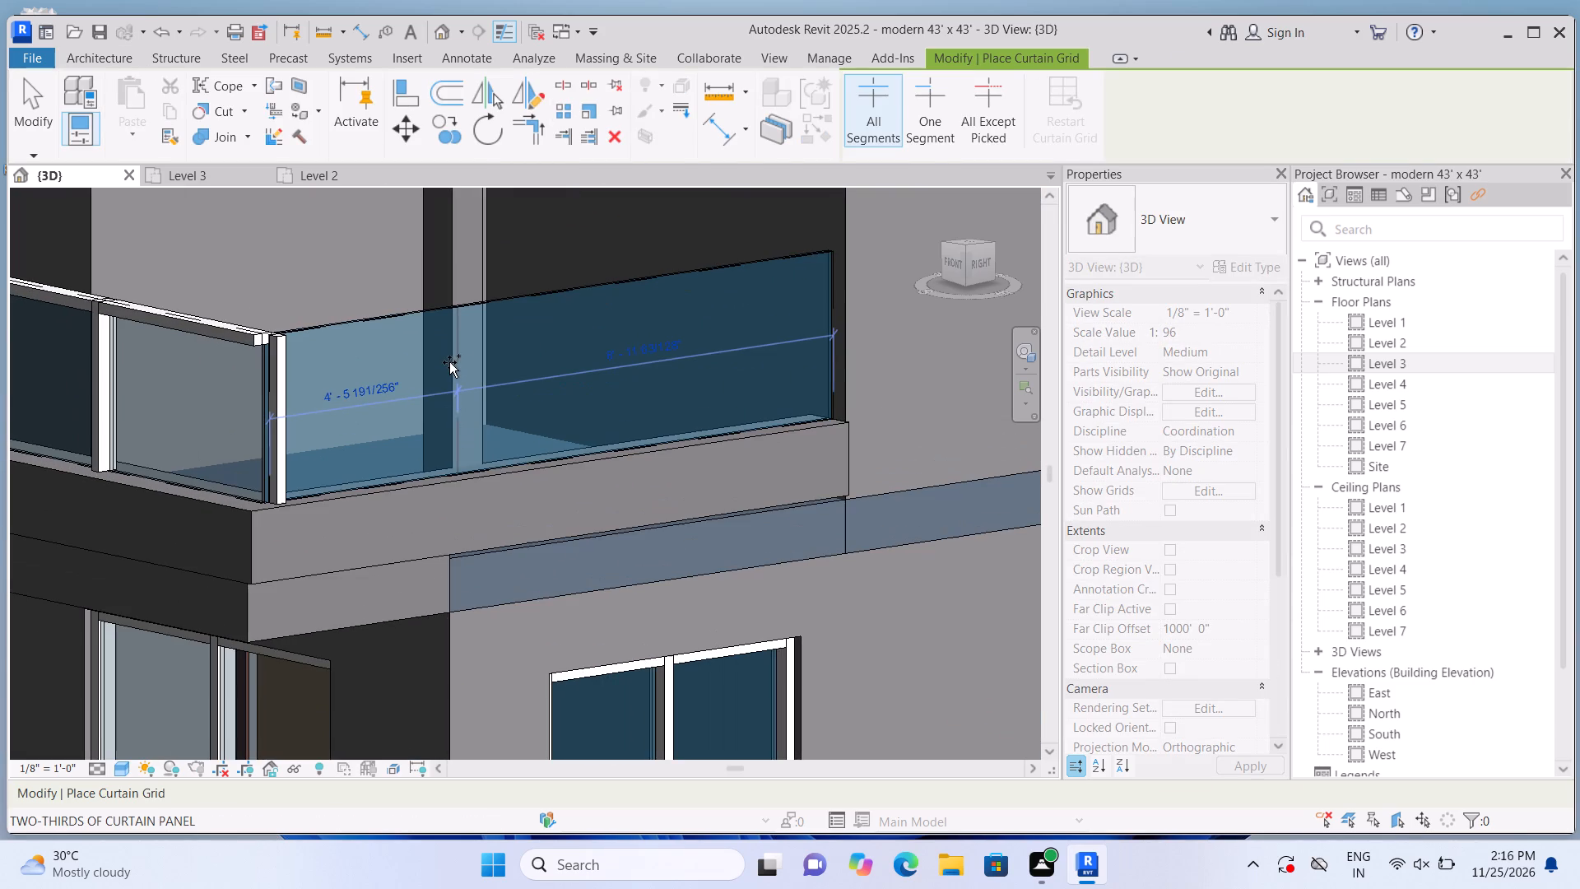
click(458, 337)
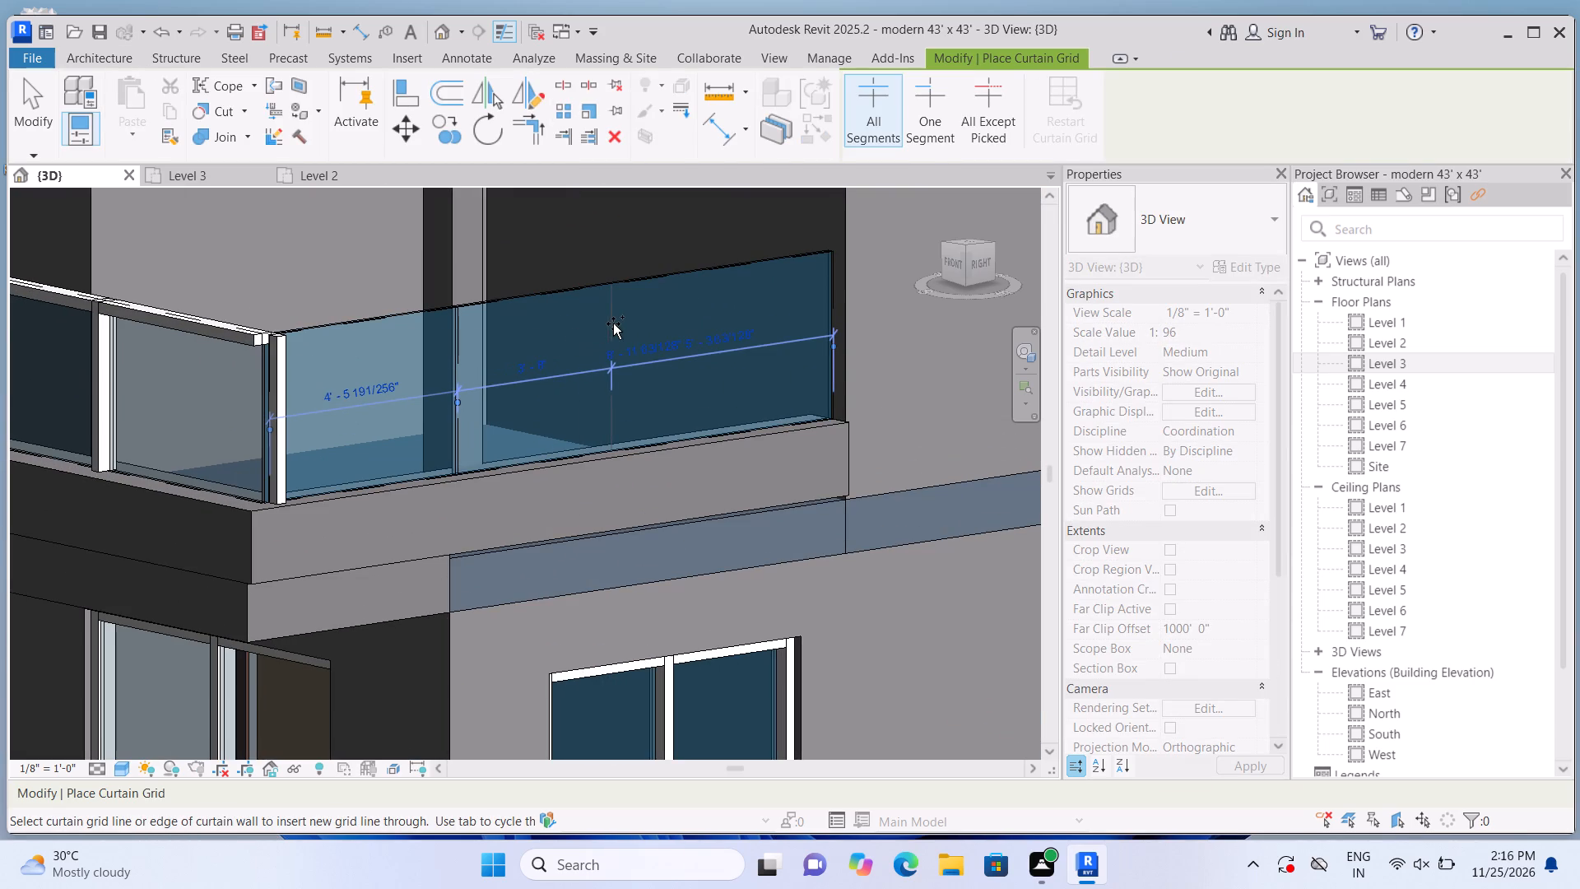
click(656, 314)
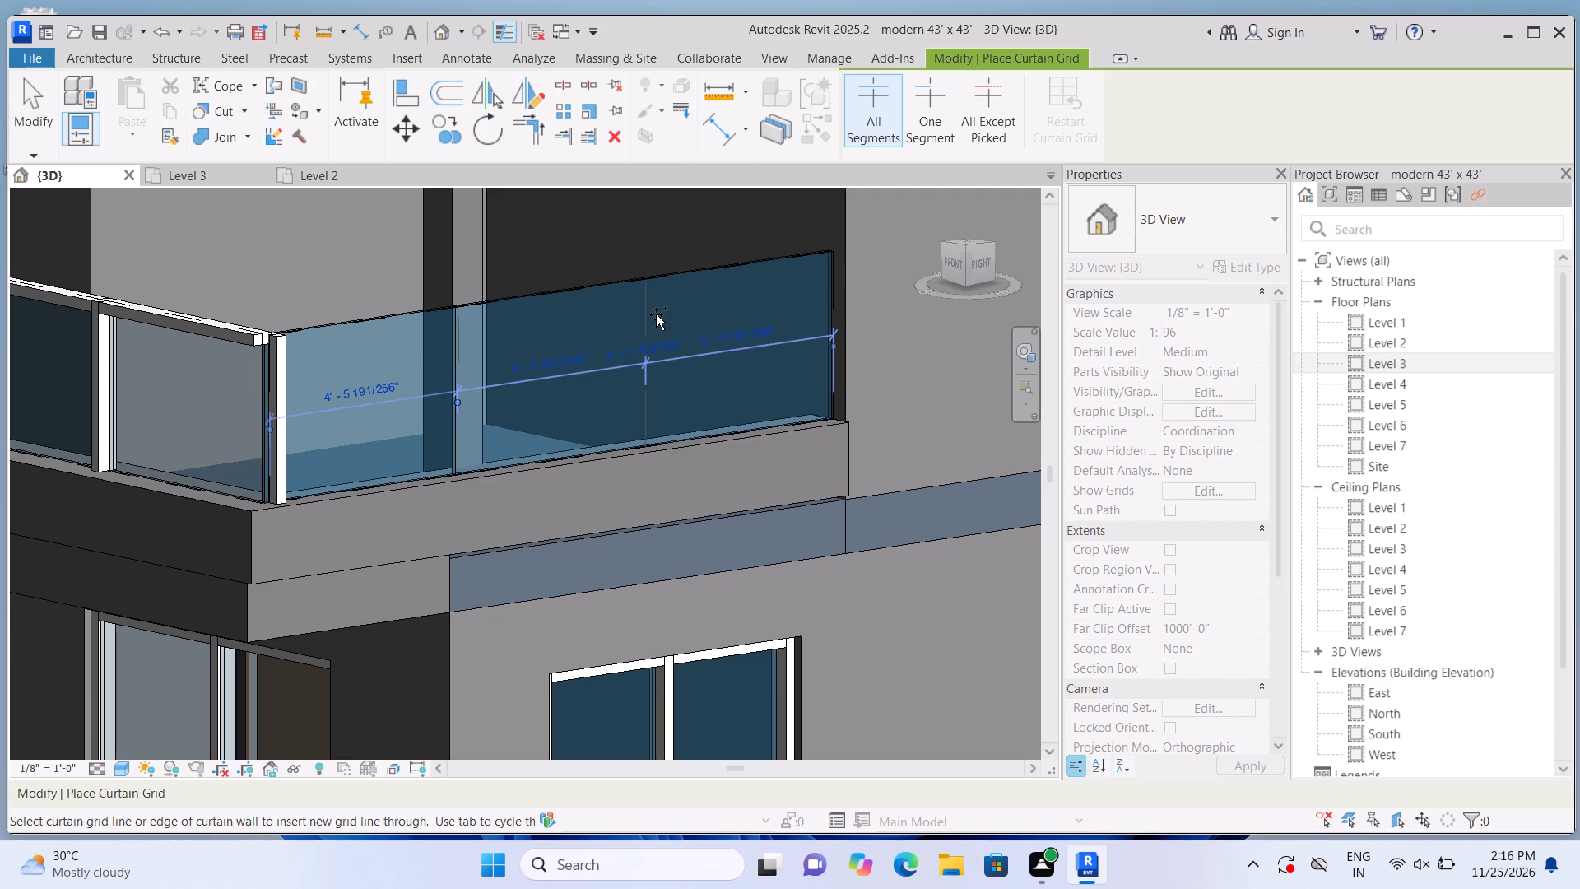
Add 2.5" x 5" rectangular mullions to the Level 3 east-side railing's top edge, both vertical grid lines and far end.
click(119, 60)
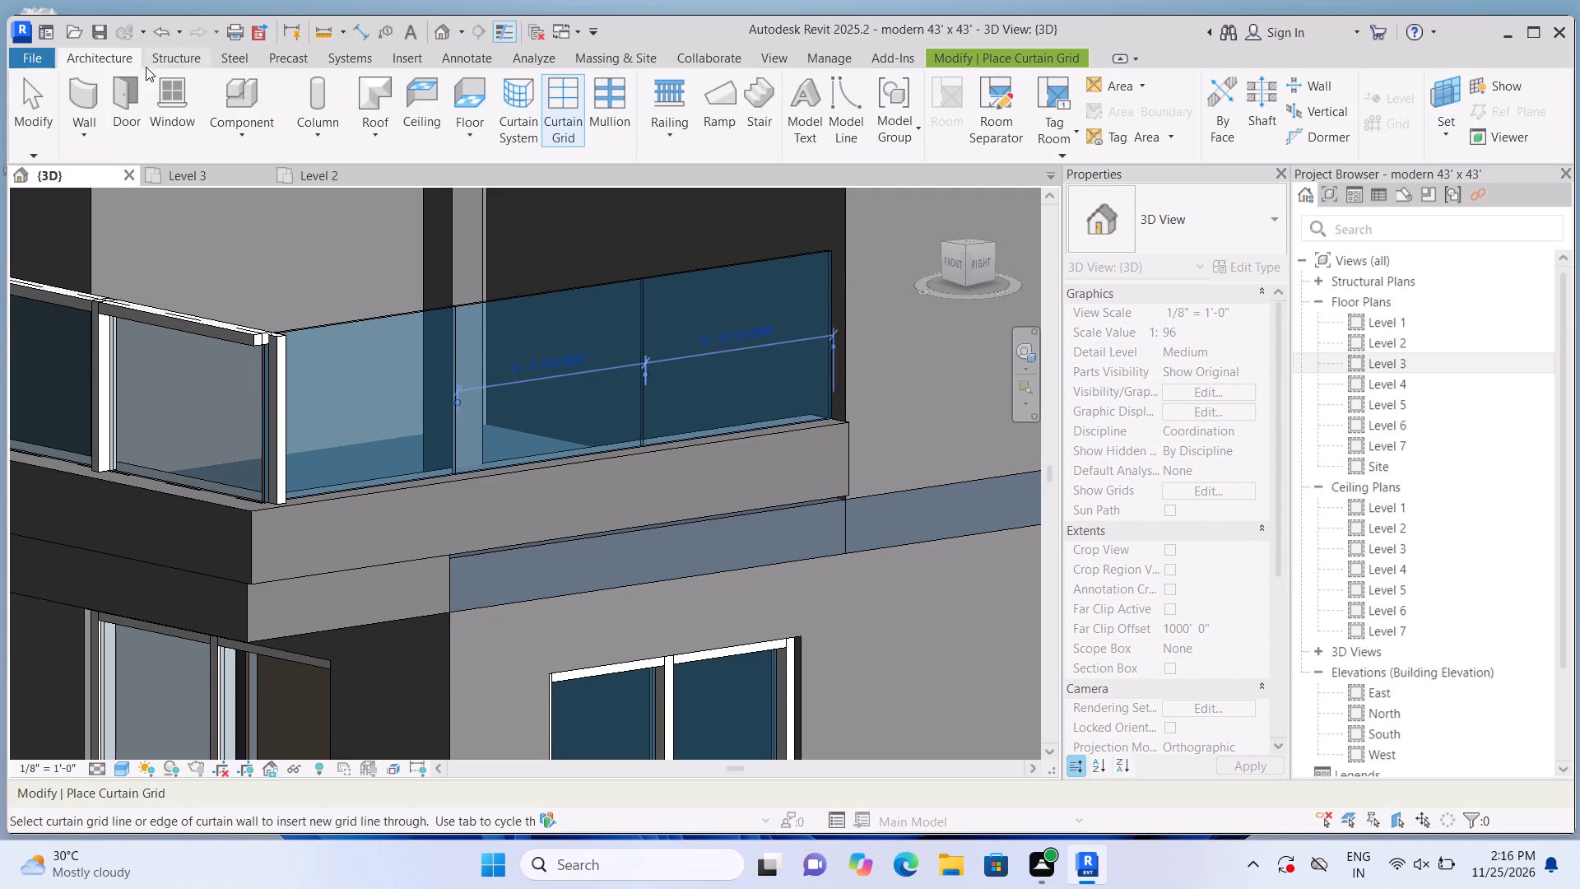
click(626, 123)
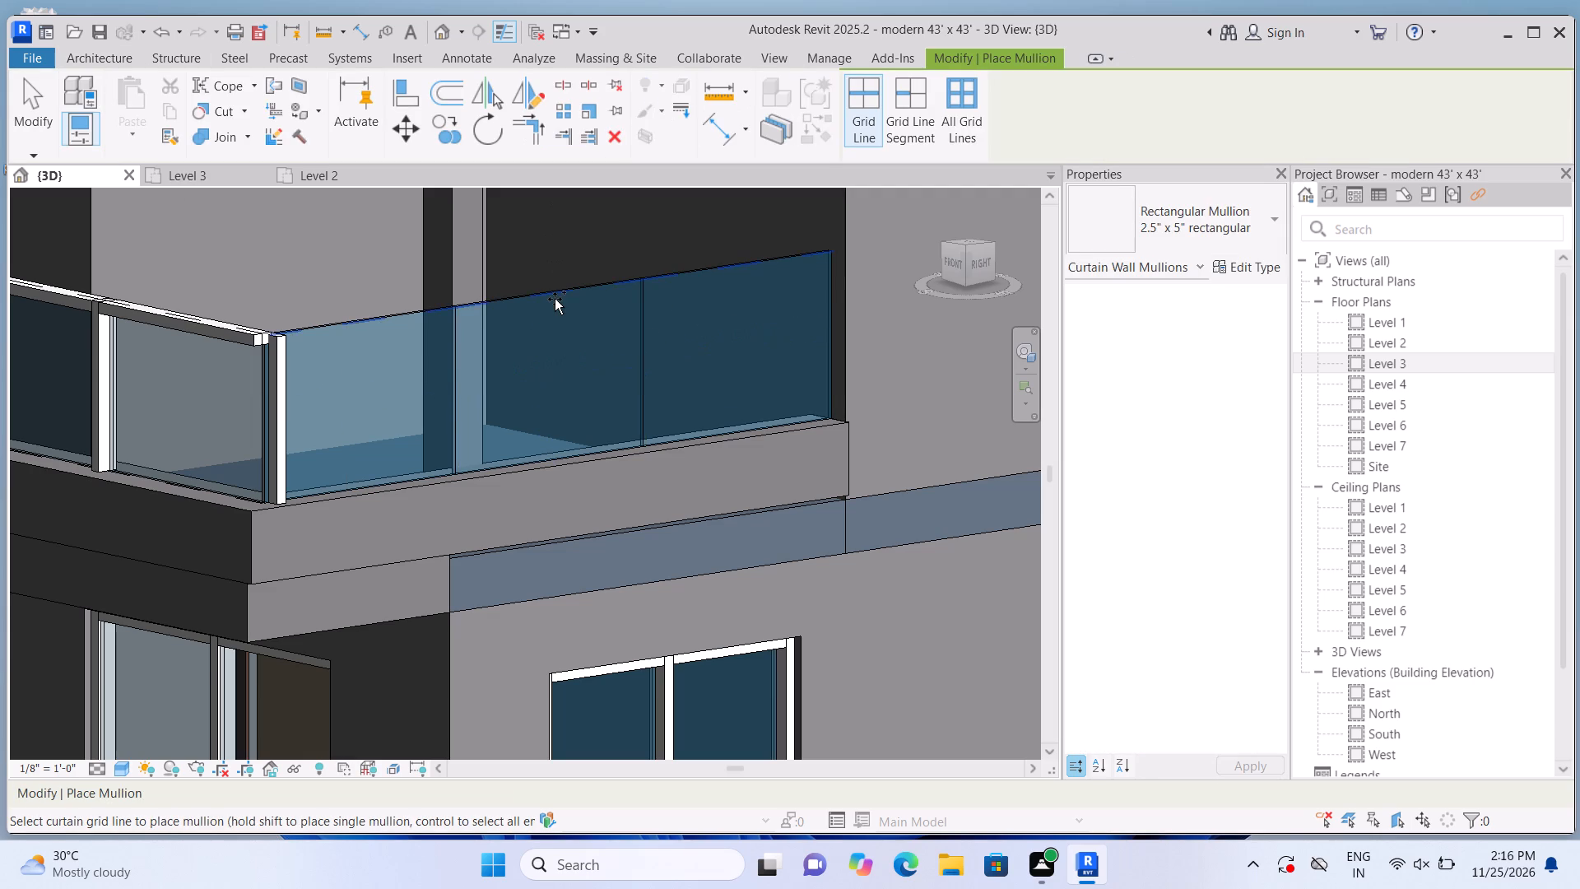
click(555, 299)
click(451, 440)
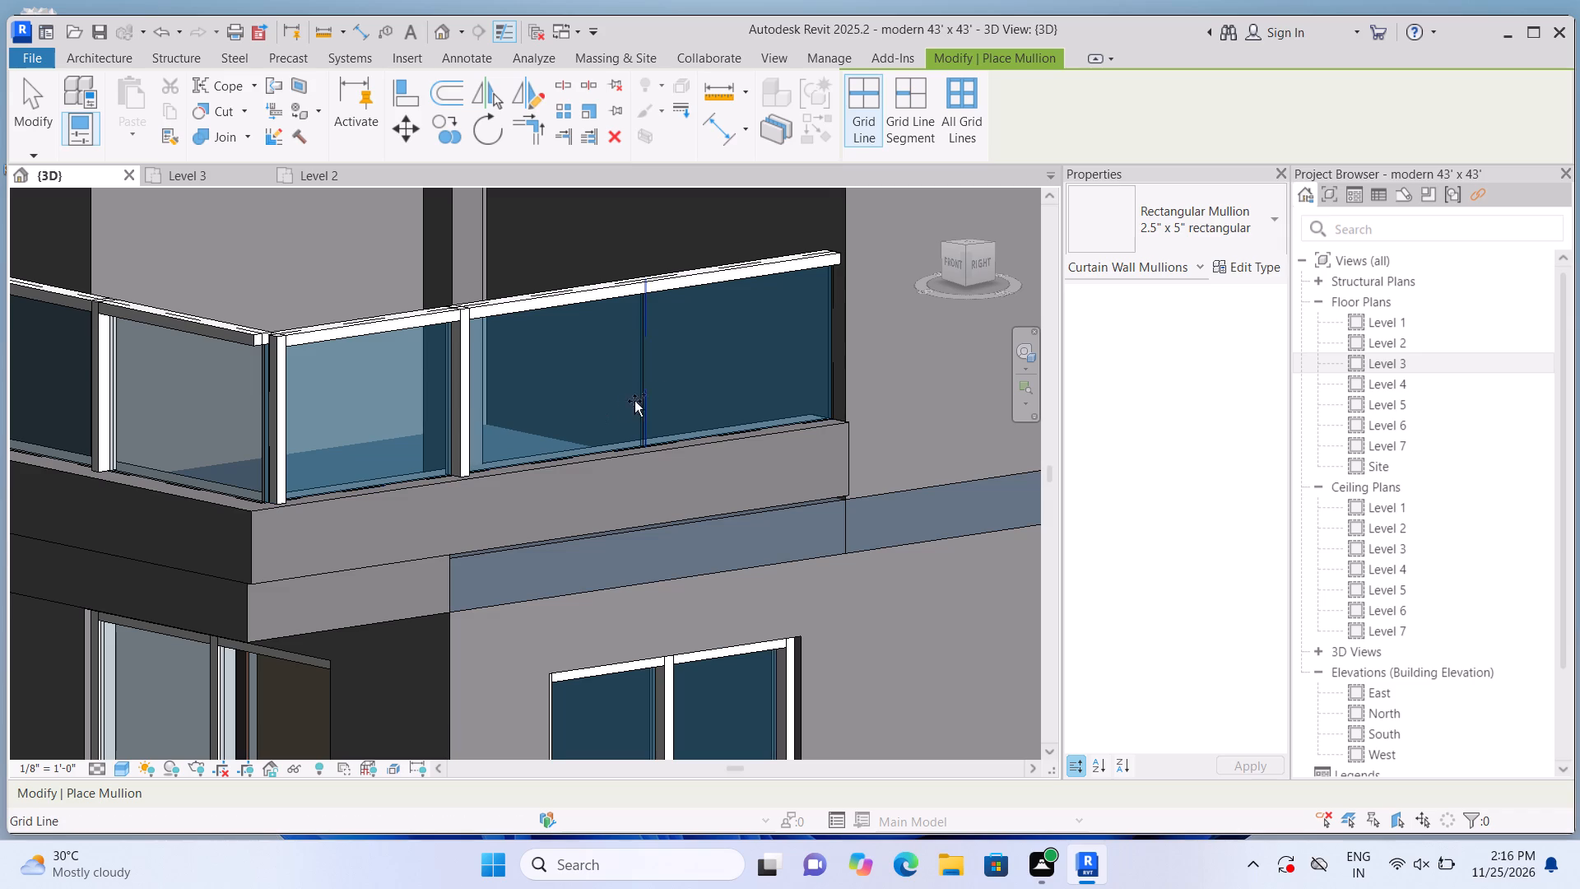
click(662, 392)
drag(825, 347, 836, 347)
scroll(837, 344, down, 5)
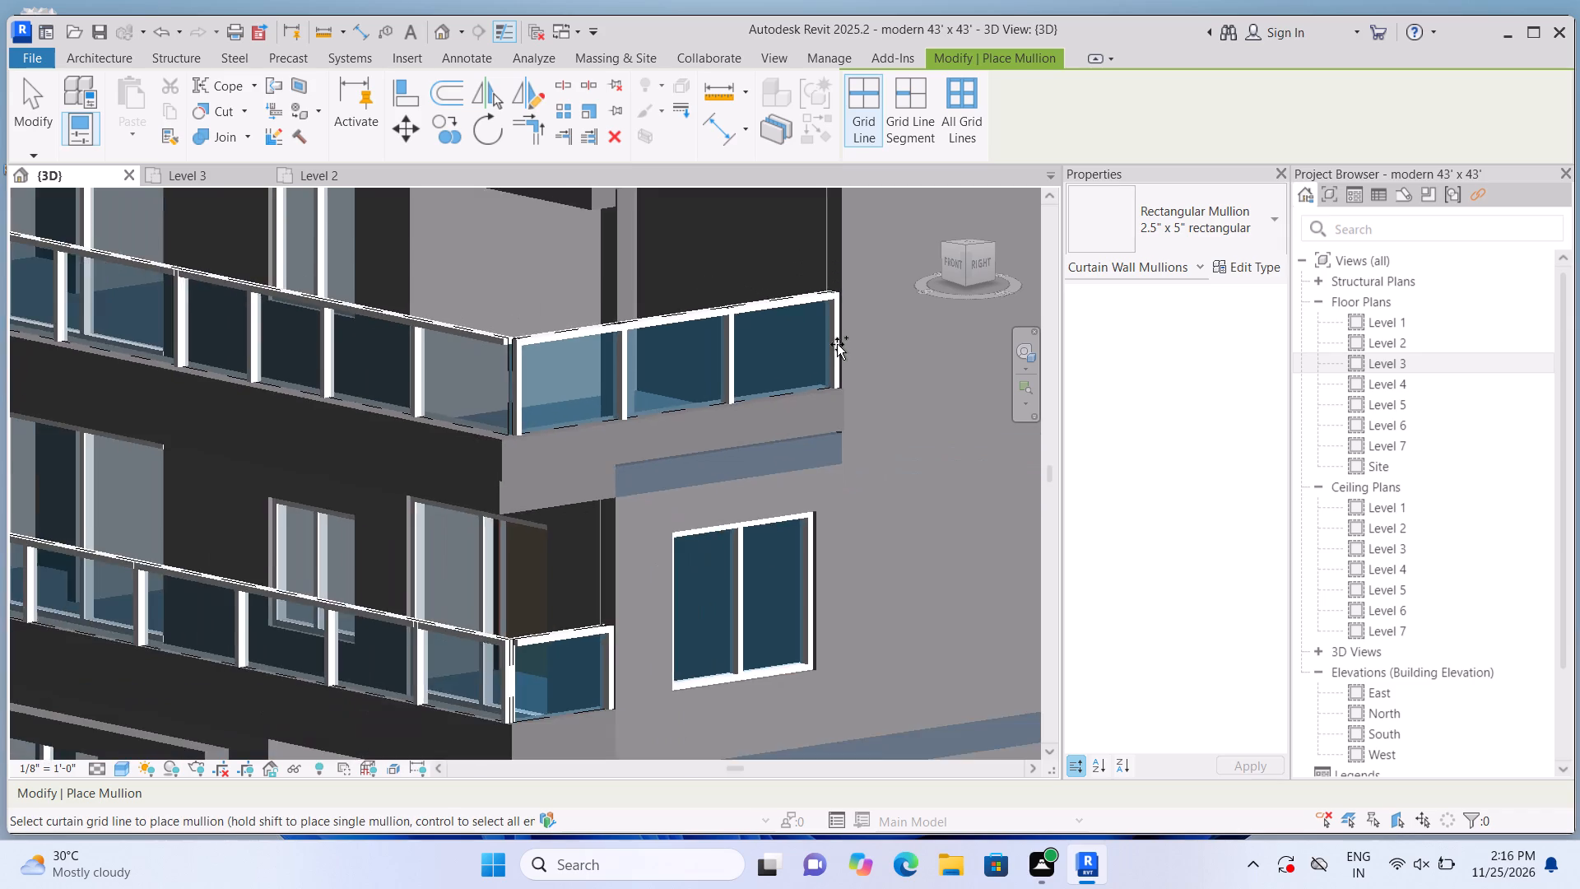
scroll(837, 344, down, 7)
scroll(35, 505, up, 2)
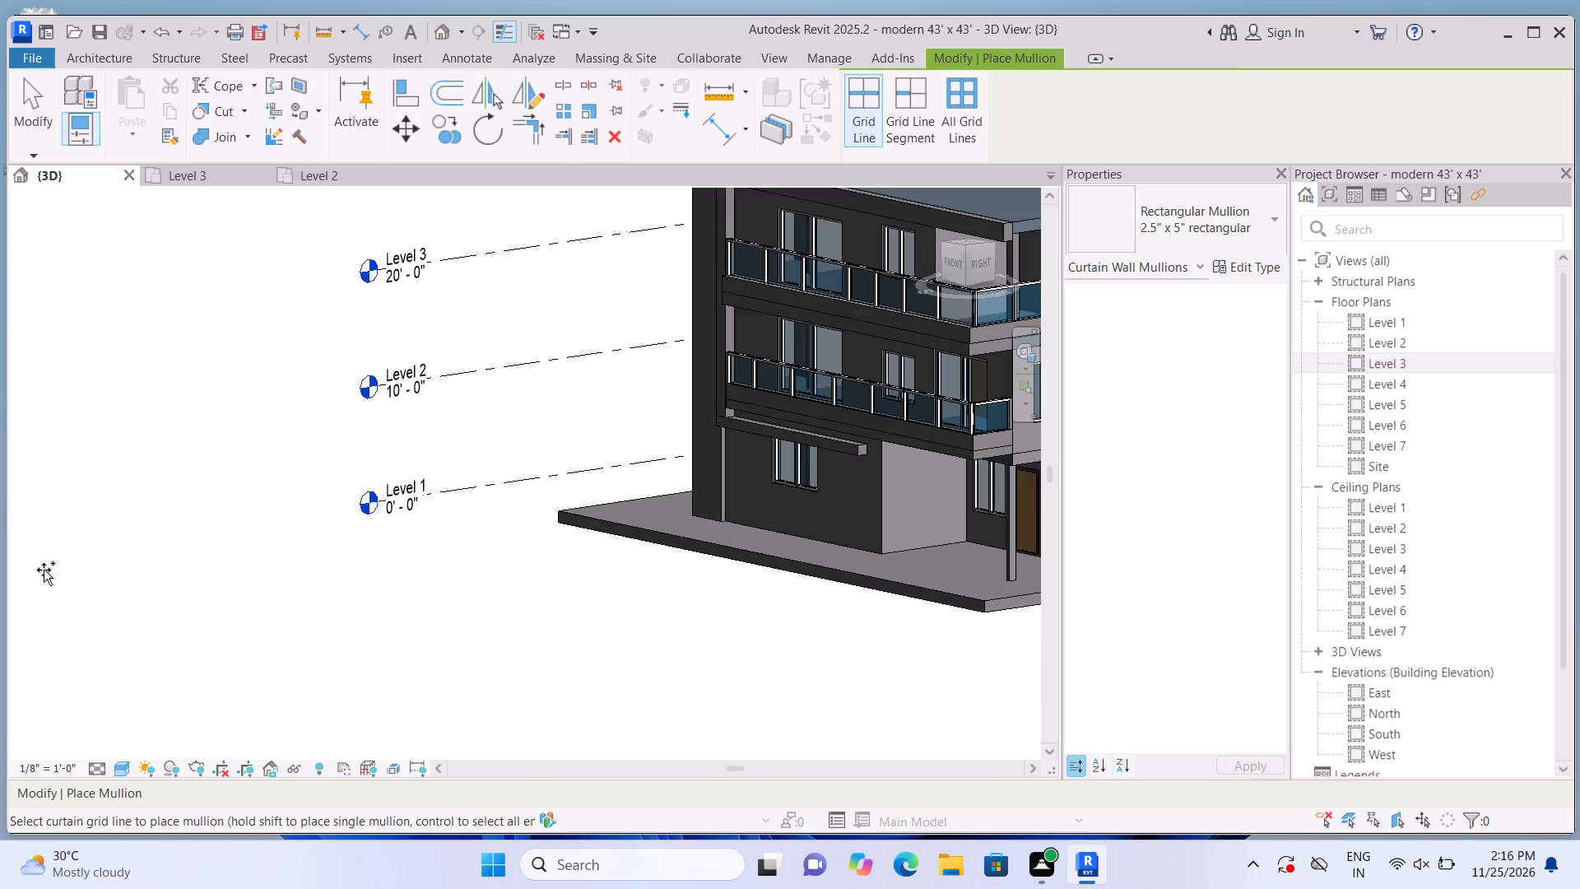
key(Escape)
Orient the 3D view to the front to examine the balcony railings and the ground-floor facade.
scroll(388, 604, up, 1)
scroll(388, 604, down, 4)
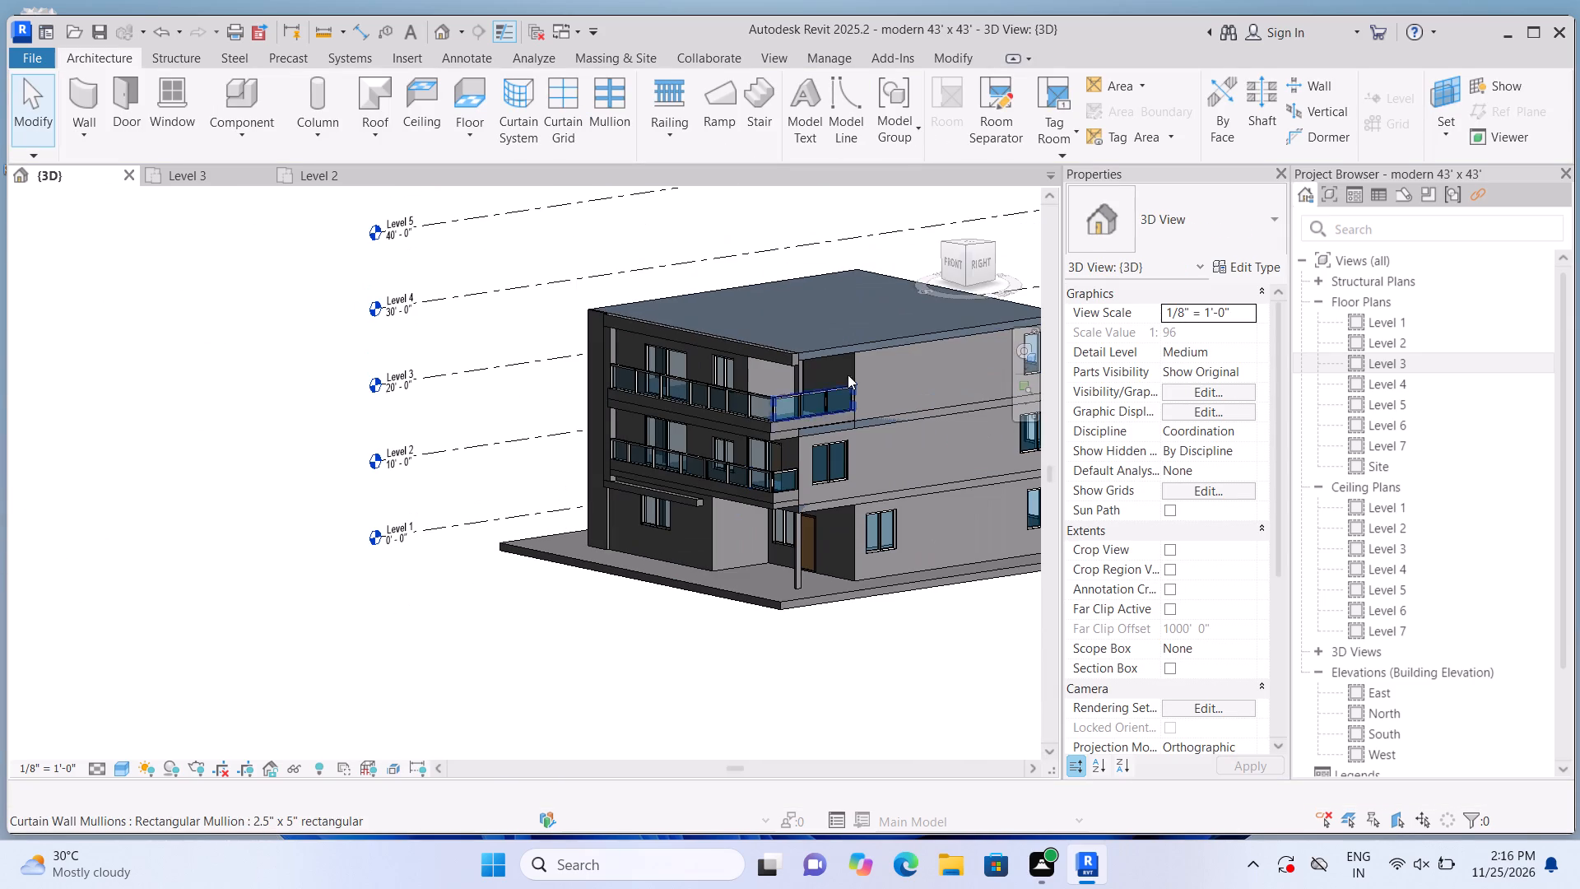
click(951, 268)
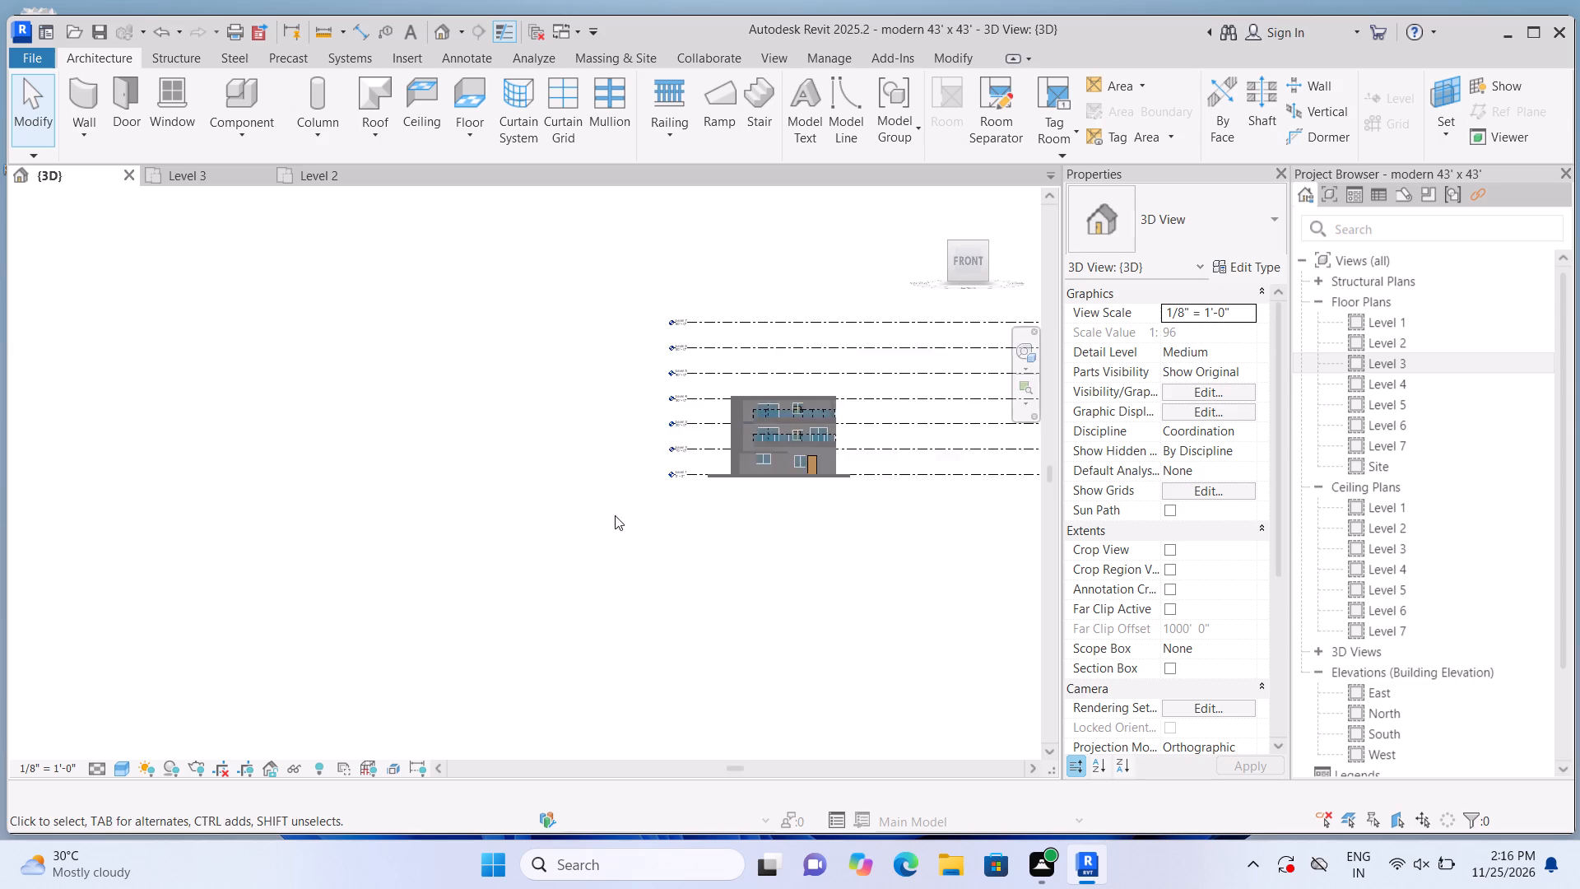
scroll(397, 509, up, 11)
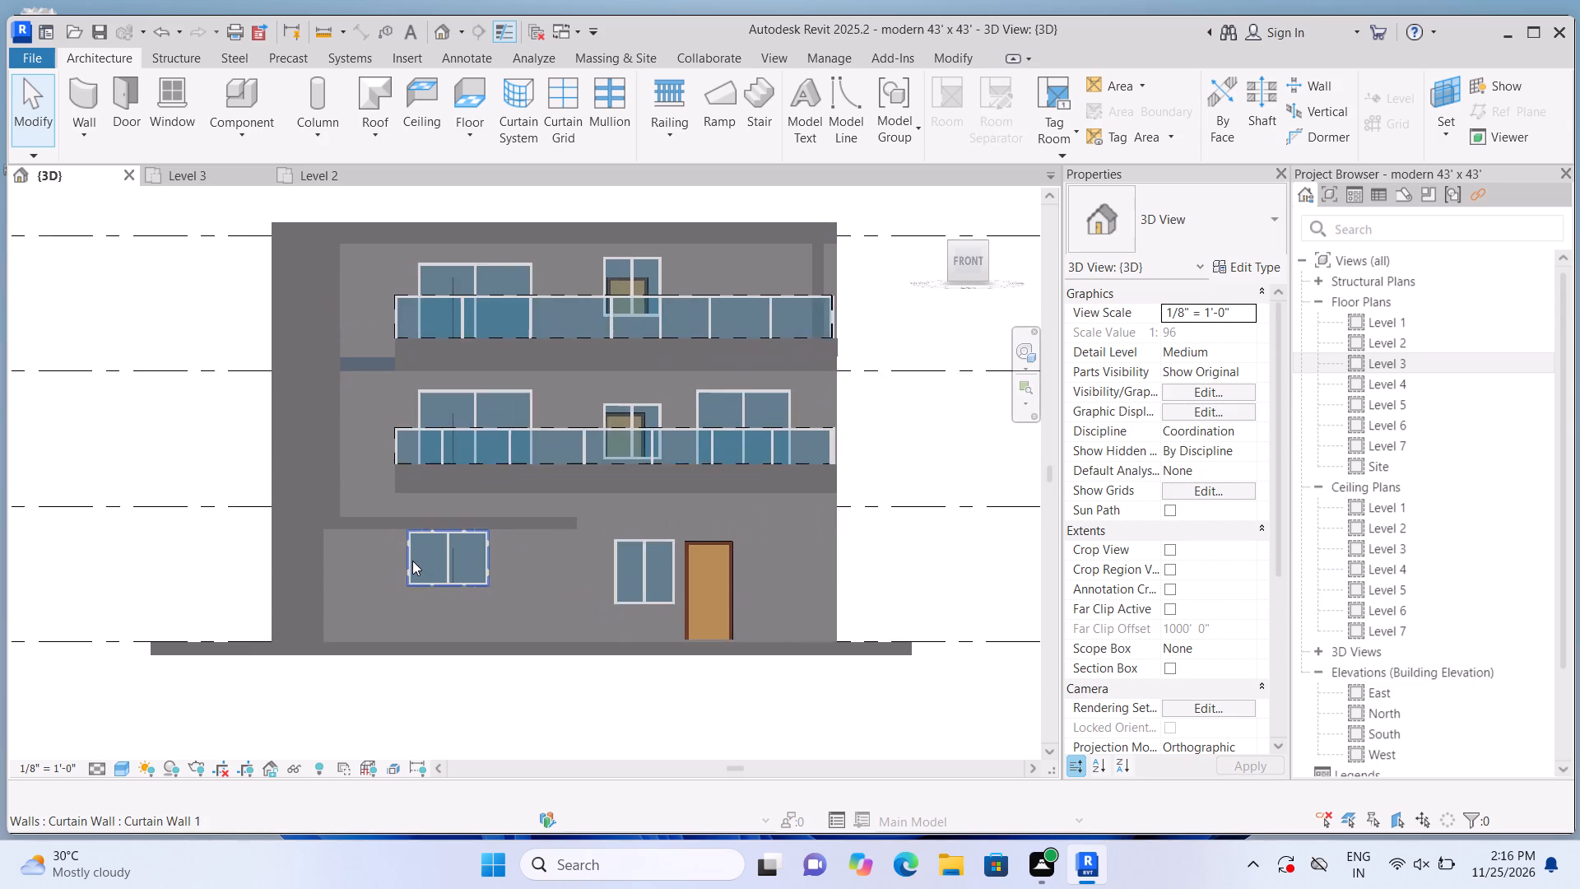
scroll(412, 561, up, 3)
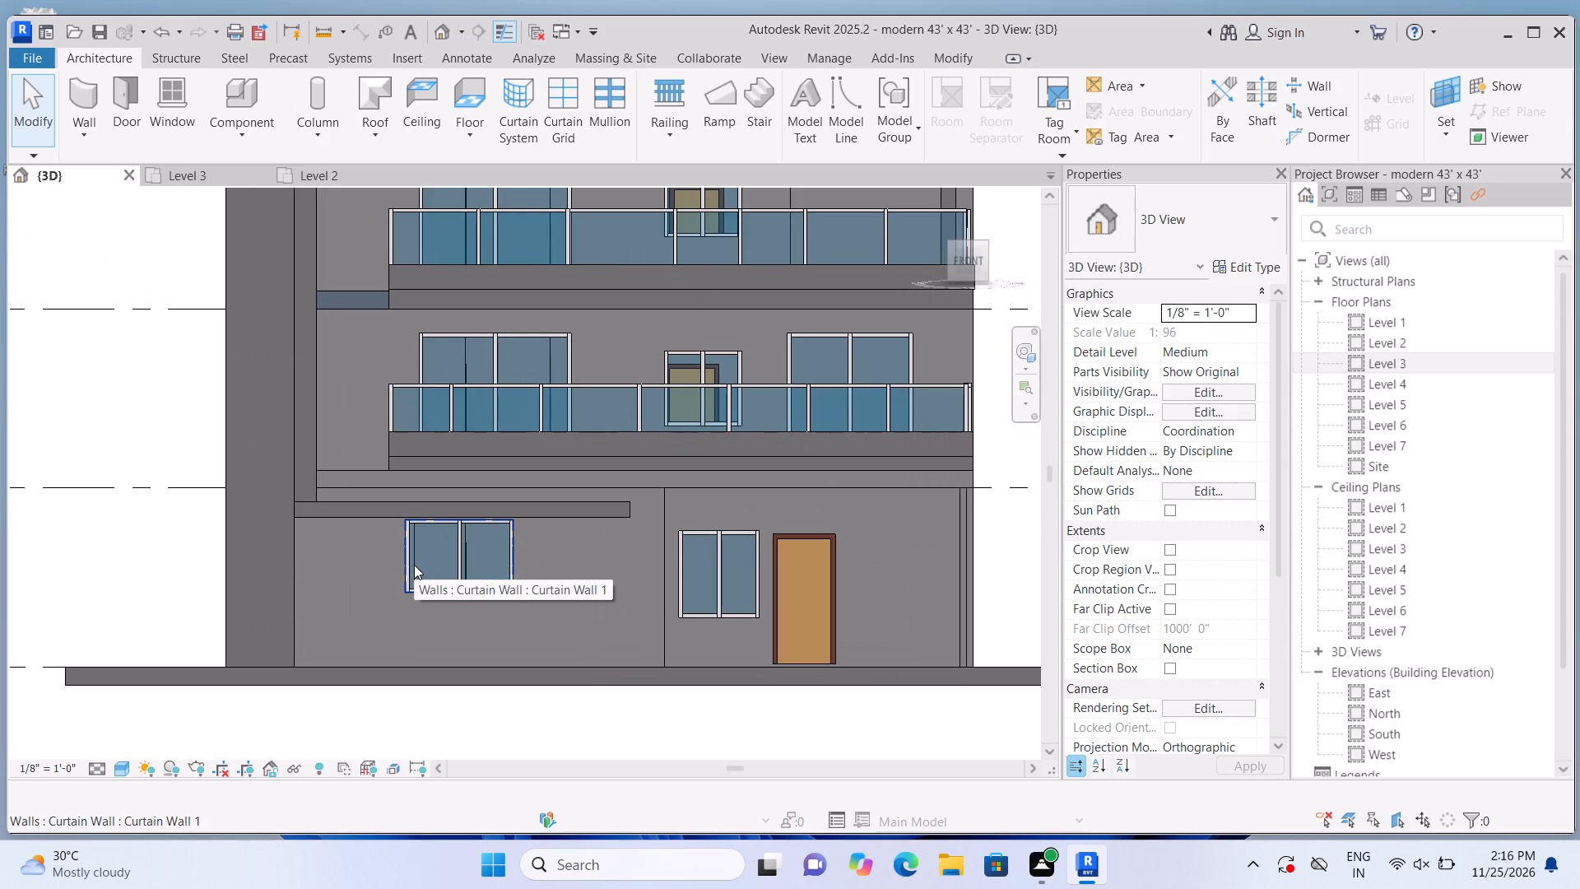
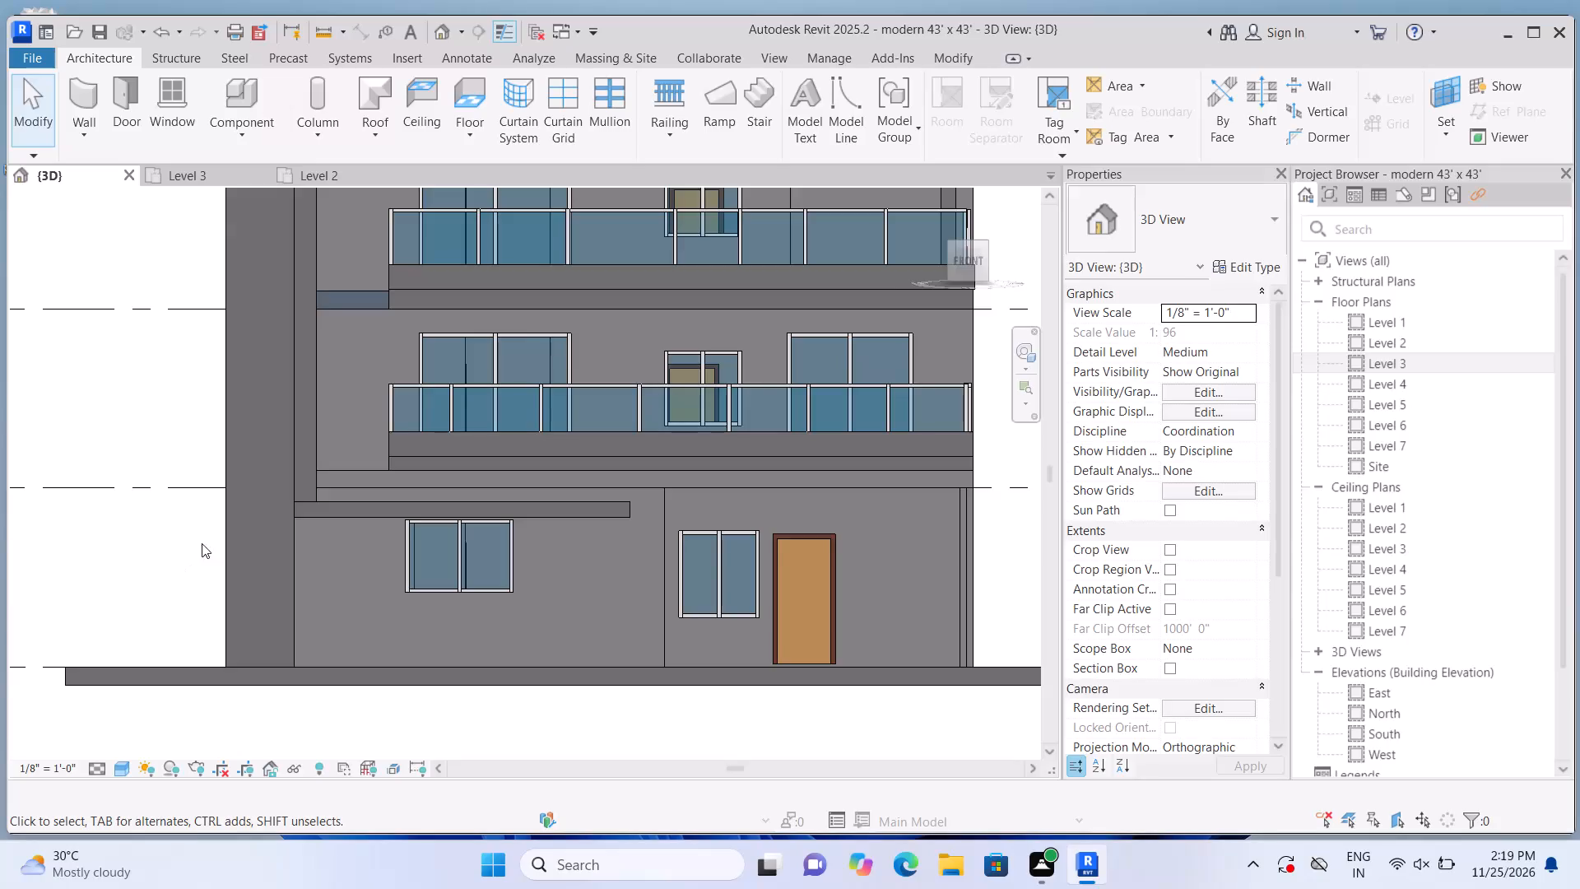
Examine the house from the front and both front corners, including the balconies and the frame around them.
middle_drag(208, 544, 214, 583)
scroll(218, 583, down, 1)
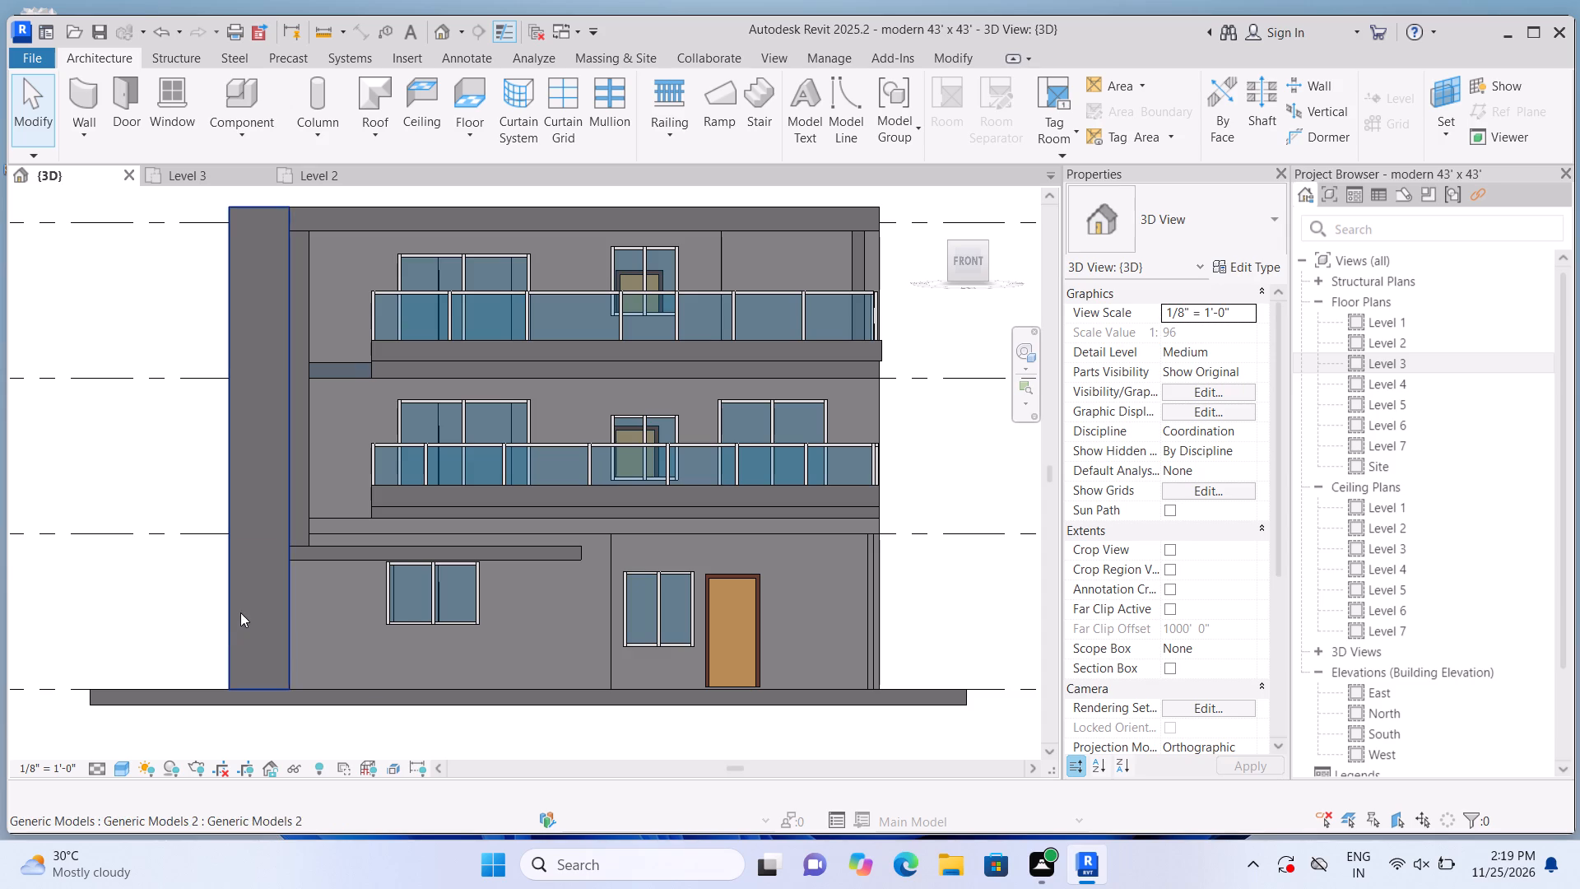
shift+middle_drag(944, 537, 794, 586)
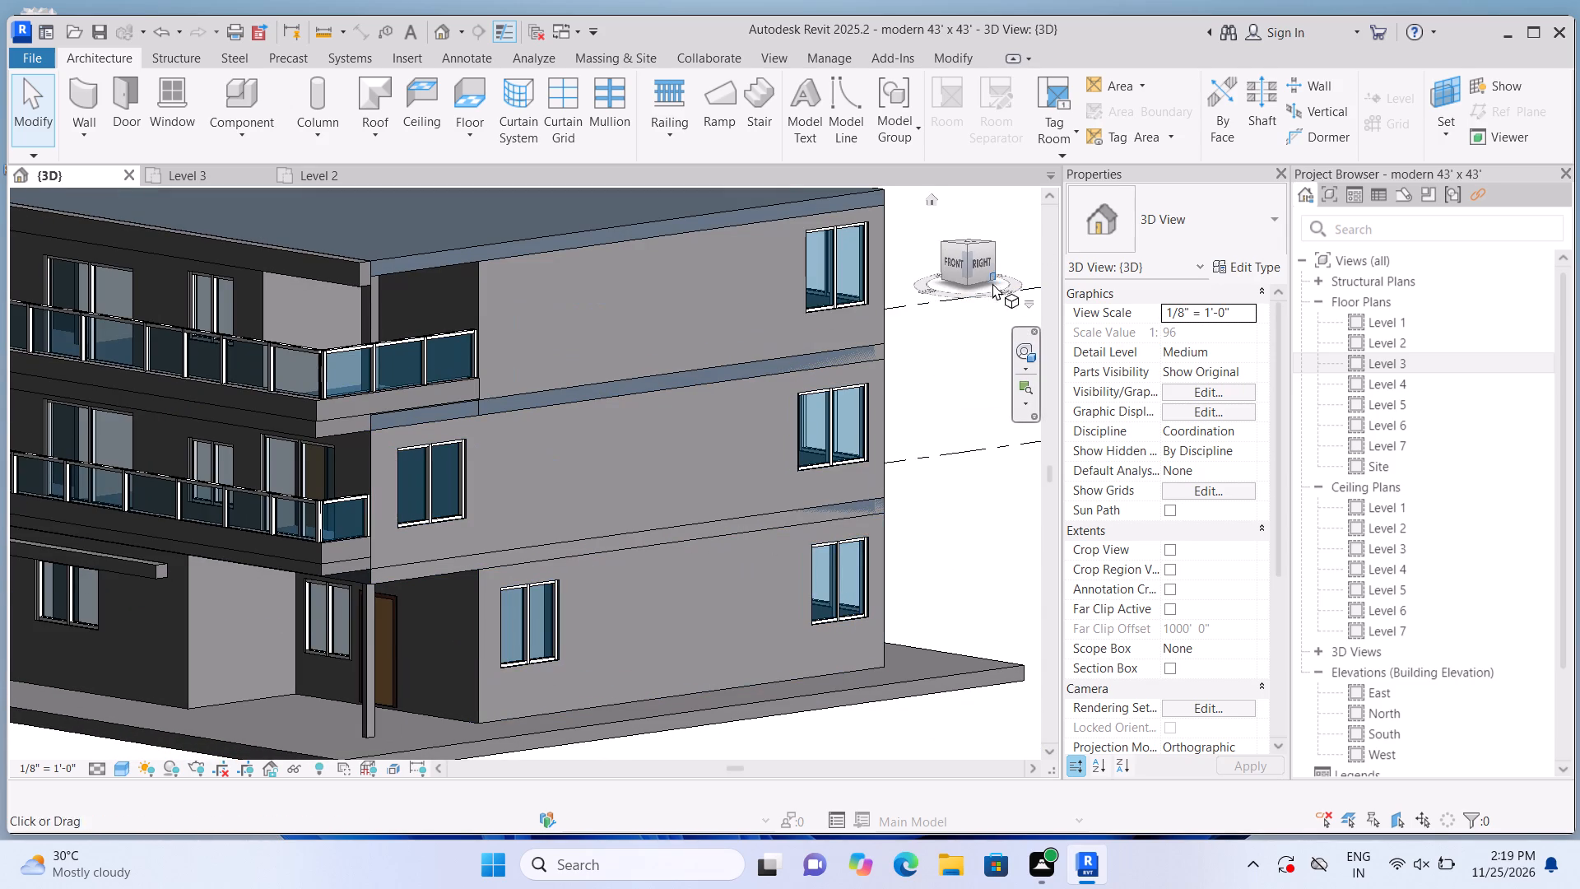
click(956, 269)
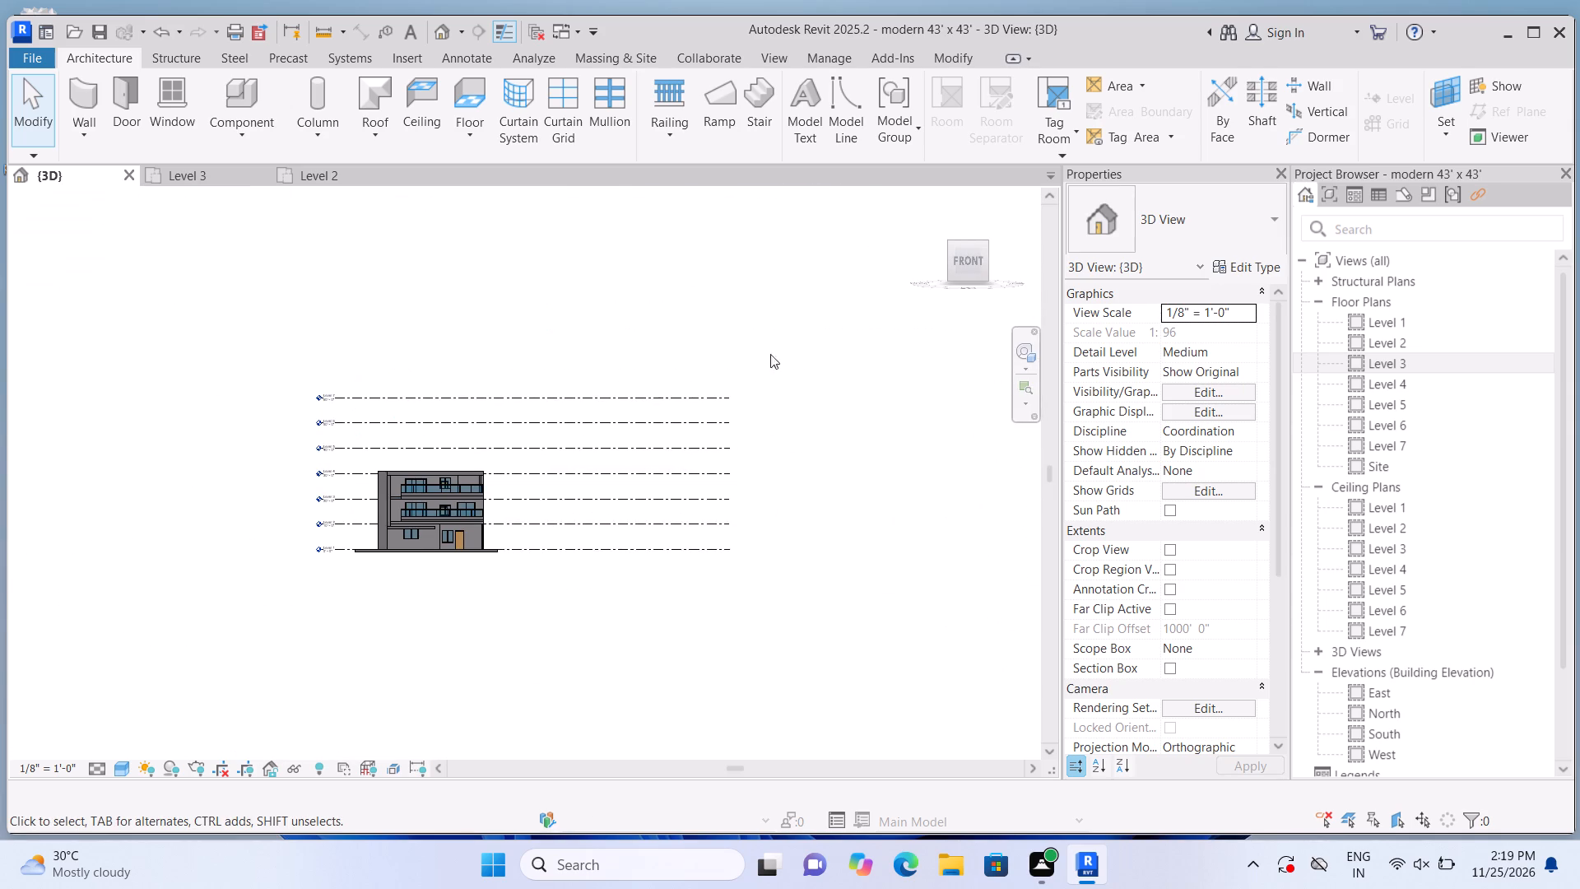
scroll(484, 537, up, 7)
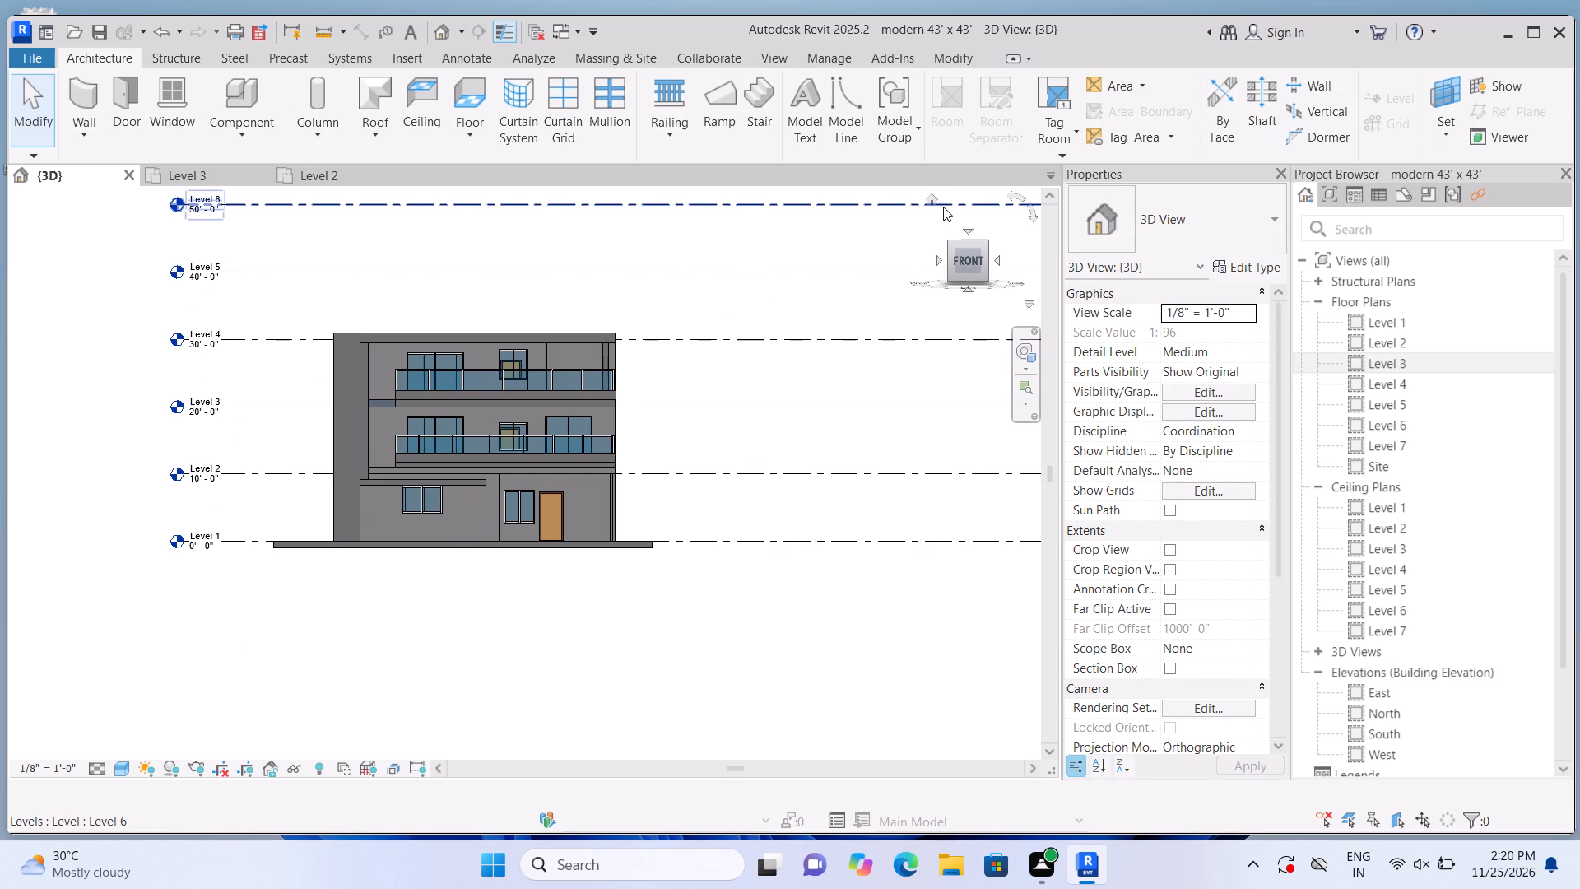
click(932, 198)
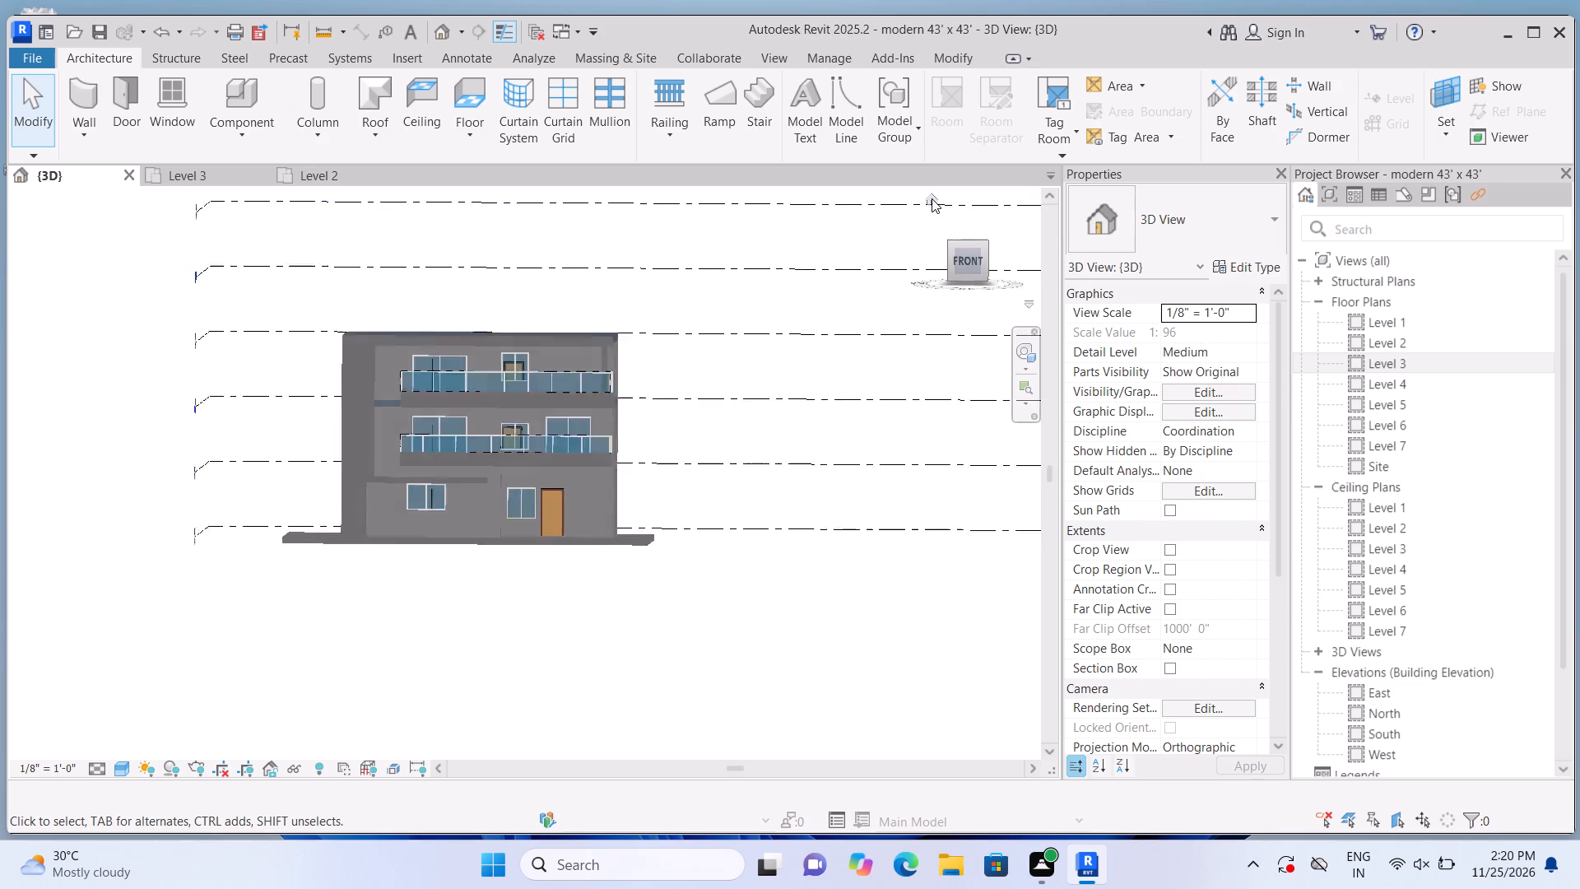
shift+middle_drag(169, 677, 249, 683)
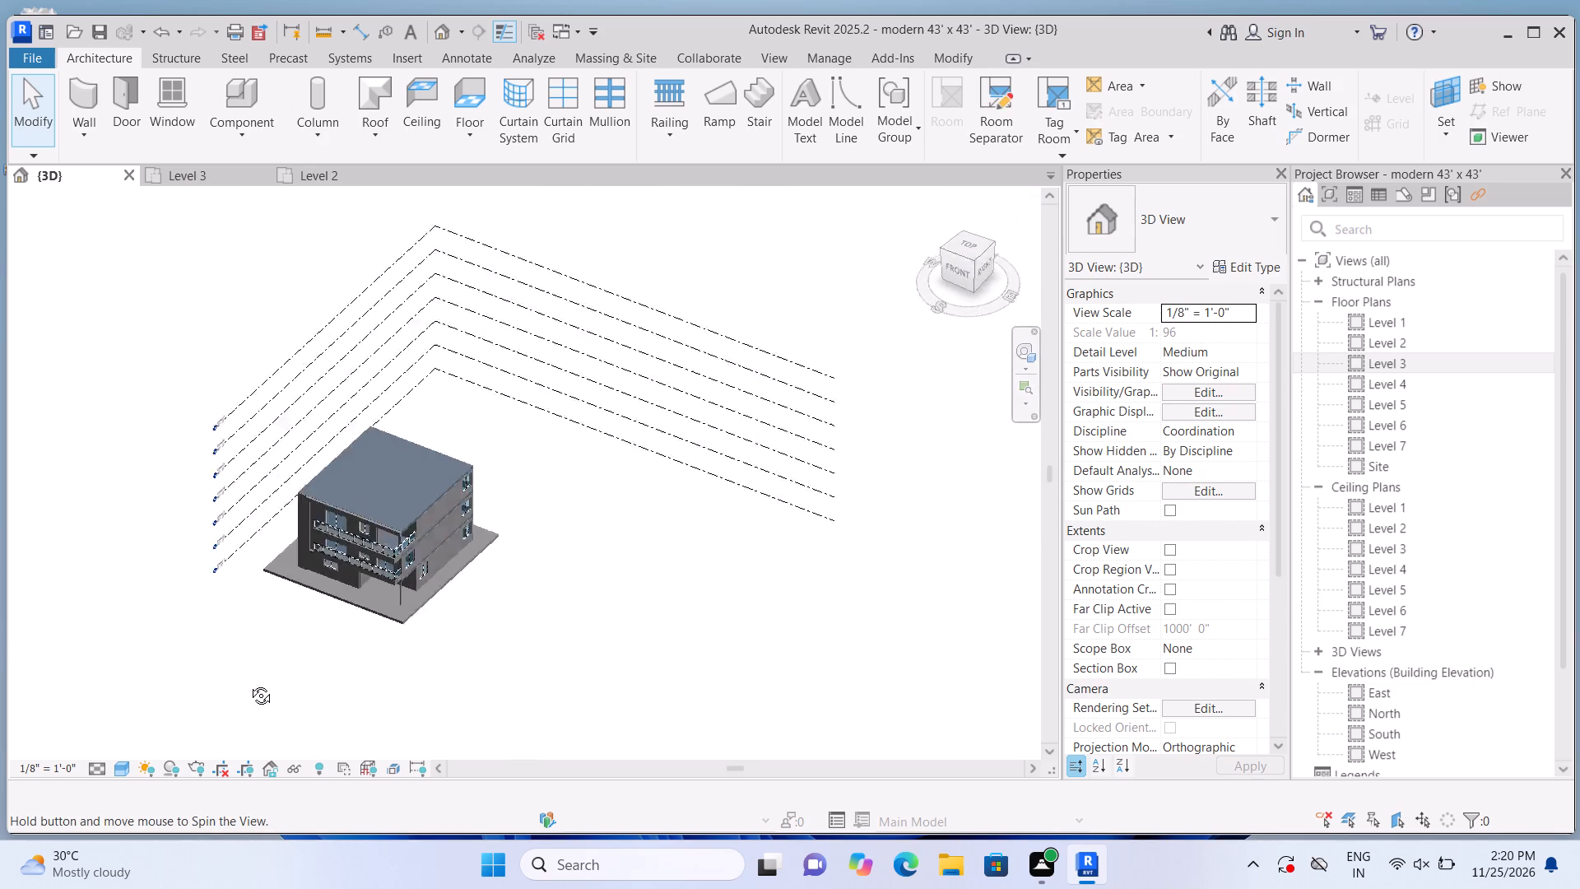
shift+middle_drag(249, 683, 498, 632)
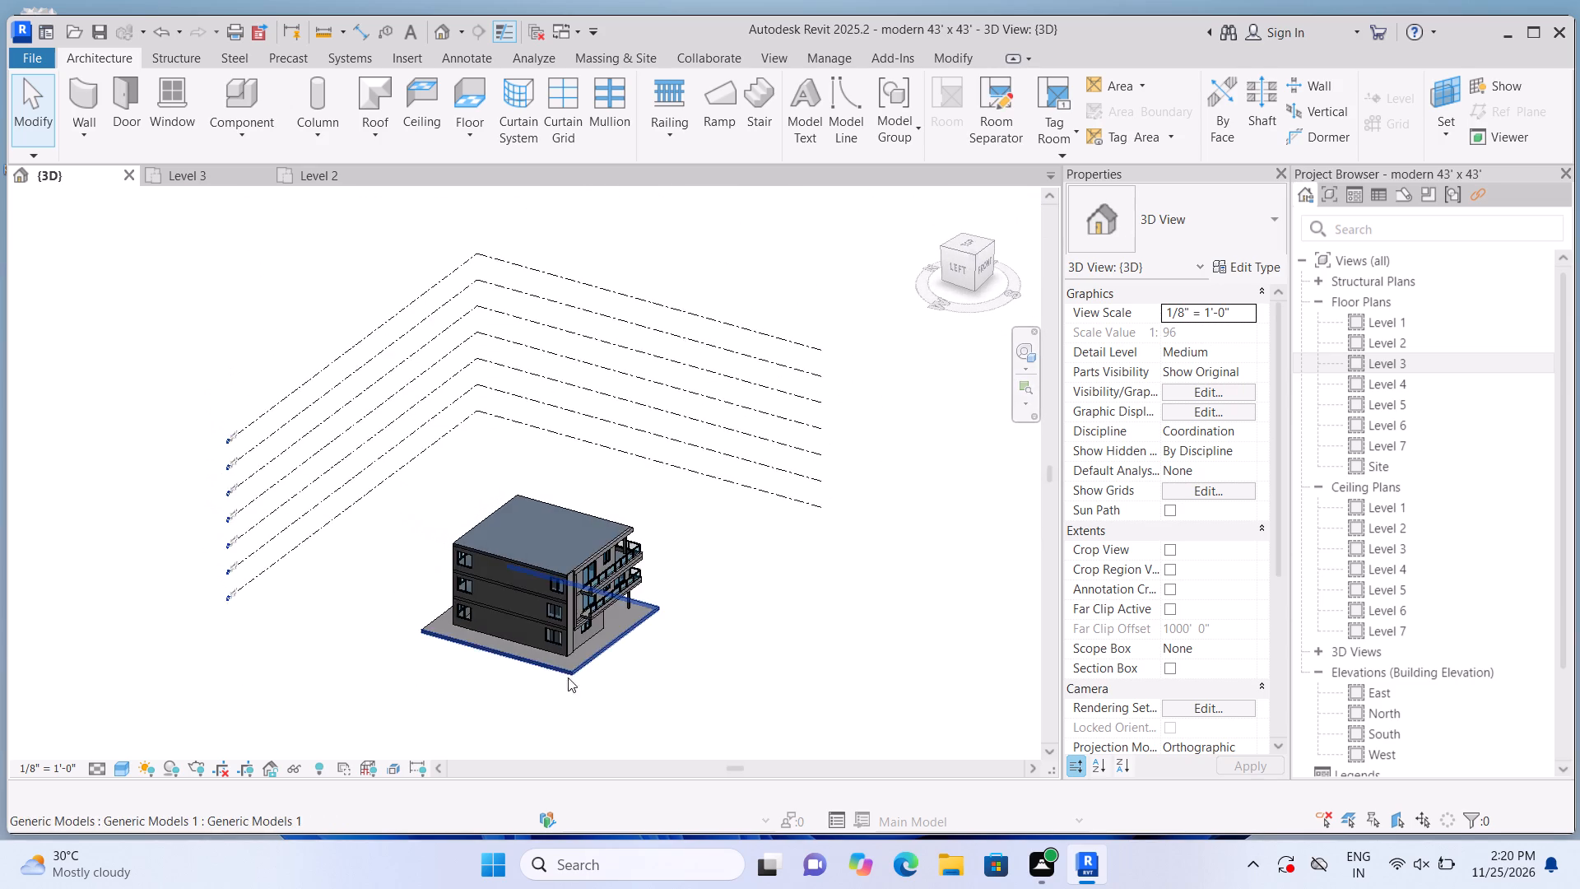
scroll(636, 664, up, 9)
middle_drag(659, 524, 669, 608)
scroll(647, 565, up, 3)
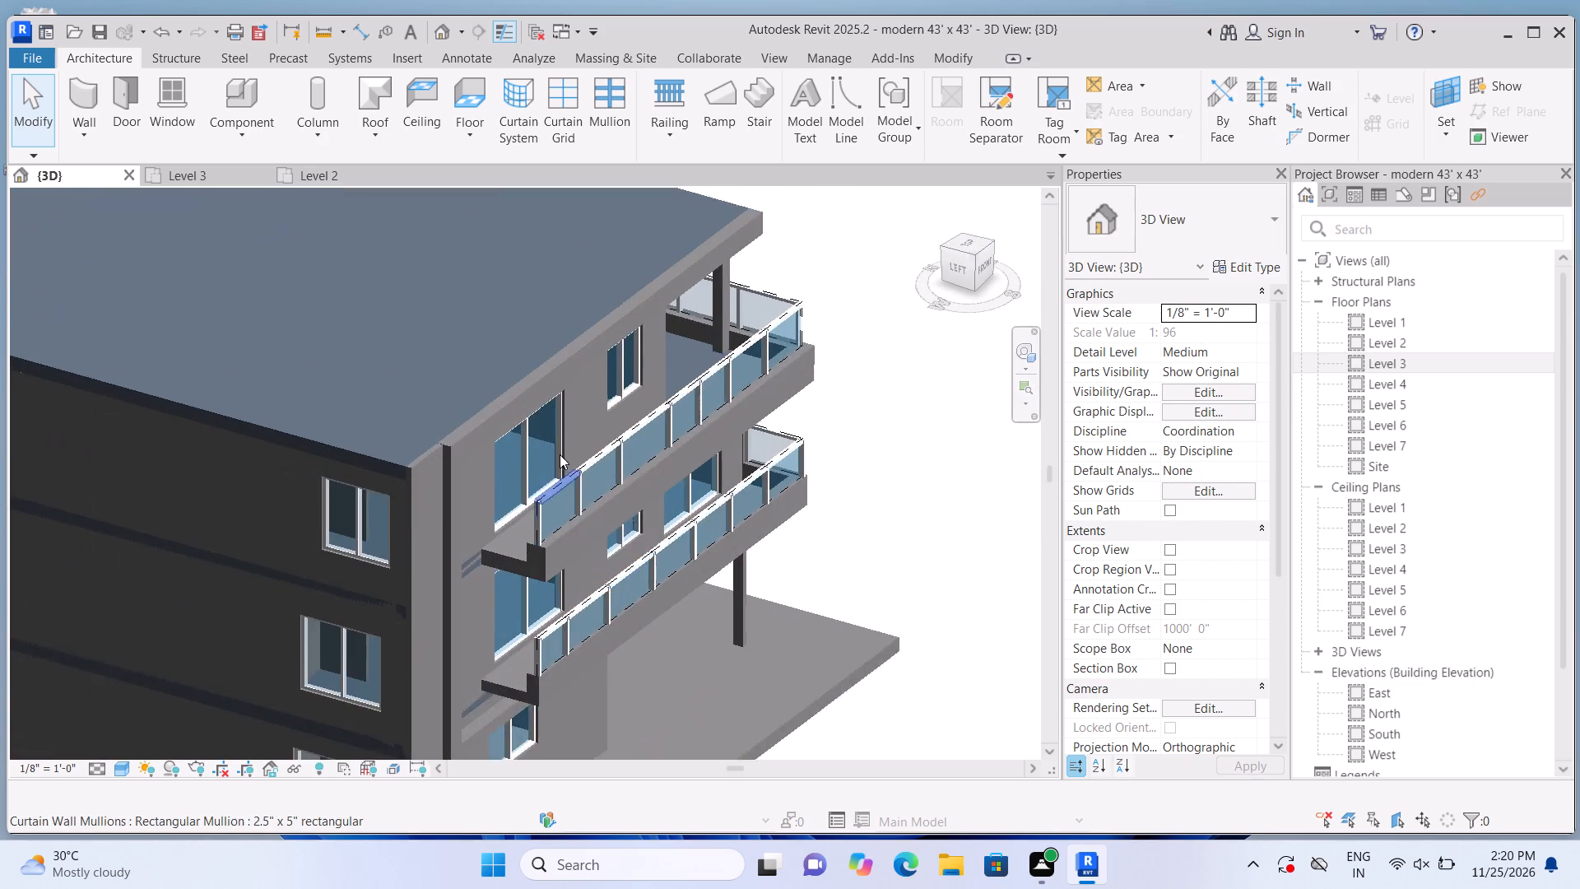
scroll(560, 454, up, 2)
Open the in-place generic model framing the front balconies for editing.
click(511, 376)
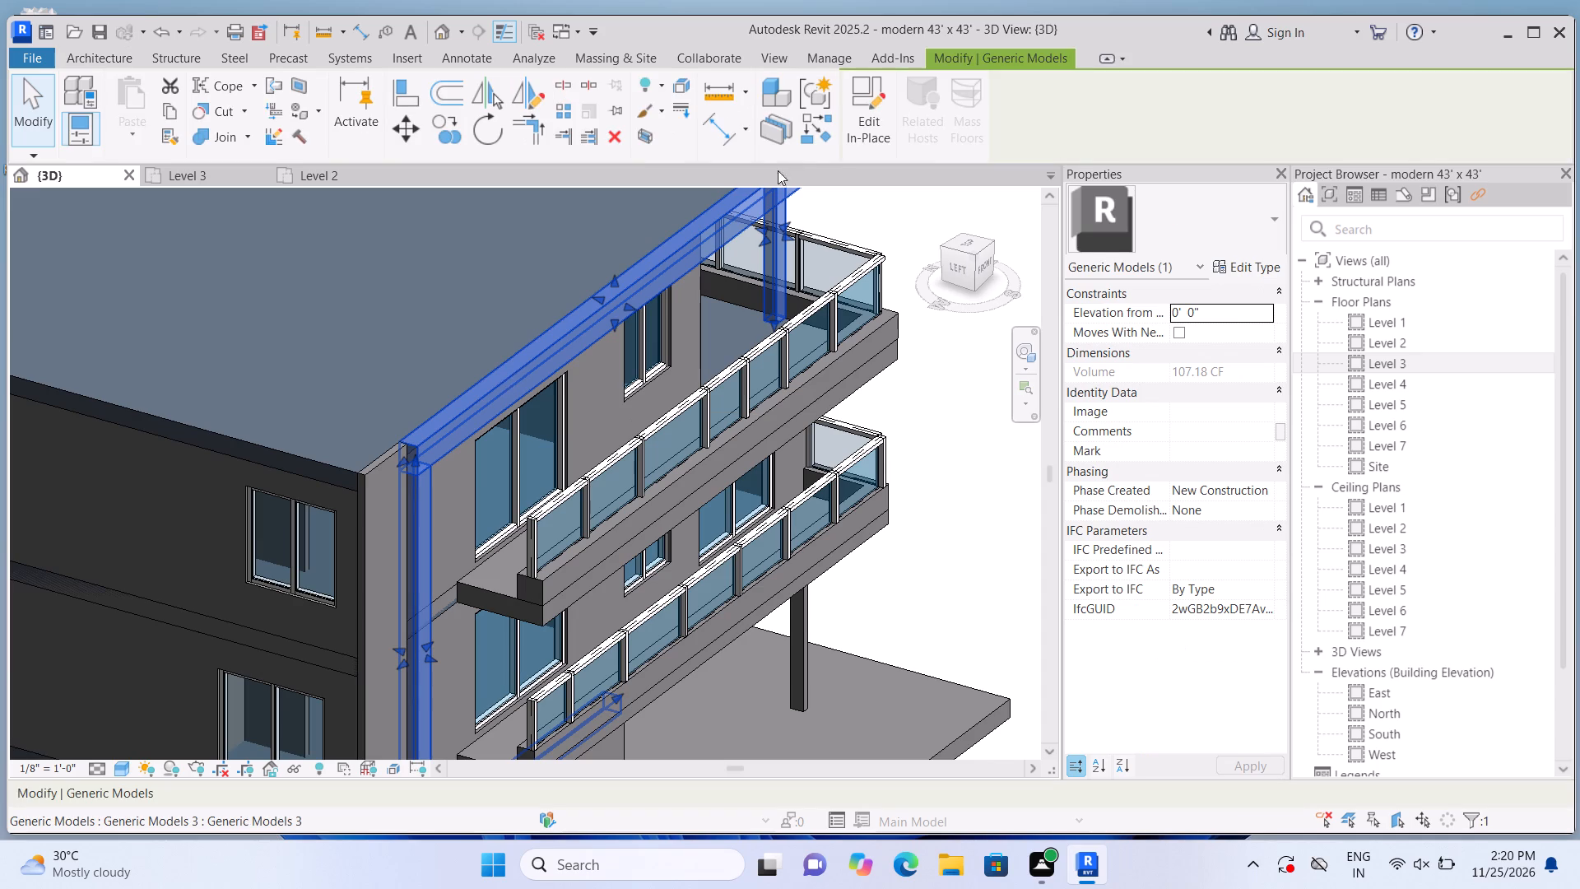
click(862, 119)
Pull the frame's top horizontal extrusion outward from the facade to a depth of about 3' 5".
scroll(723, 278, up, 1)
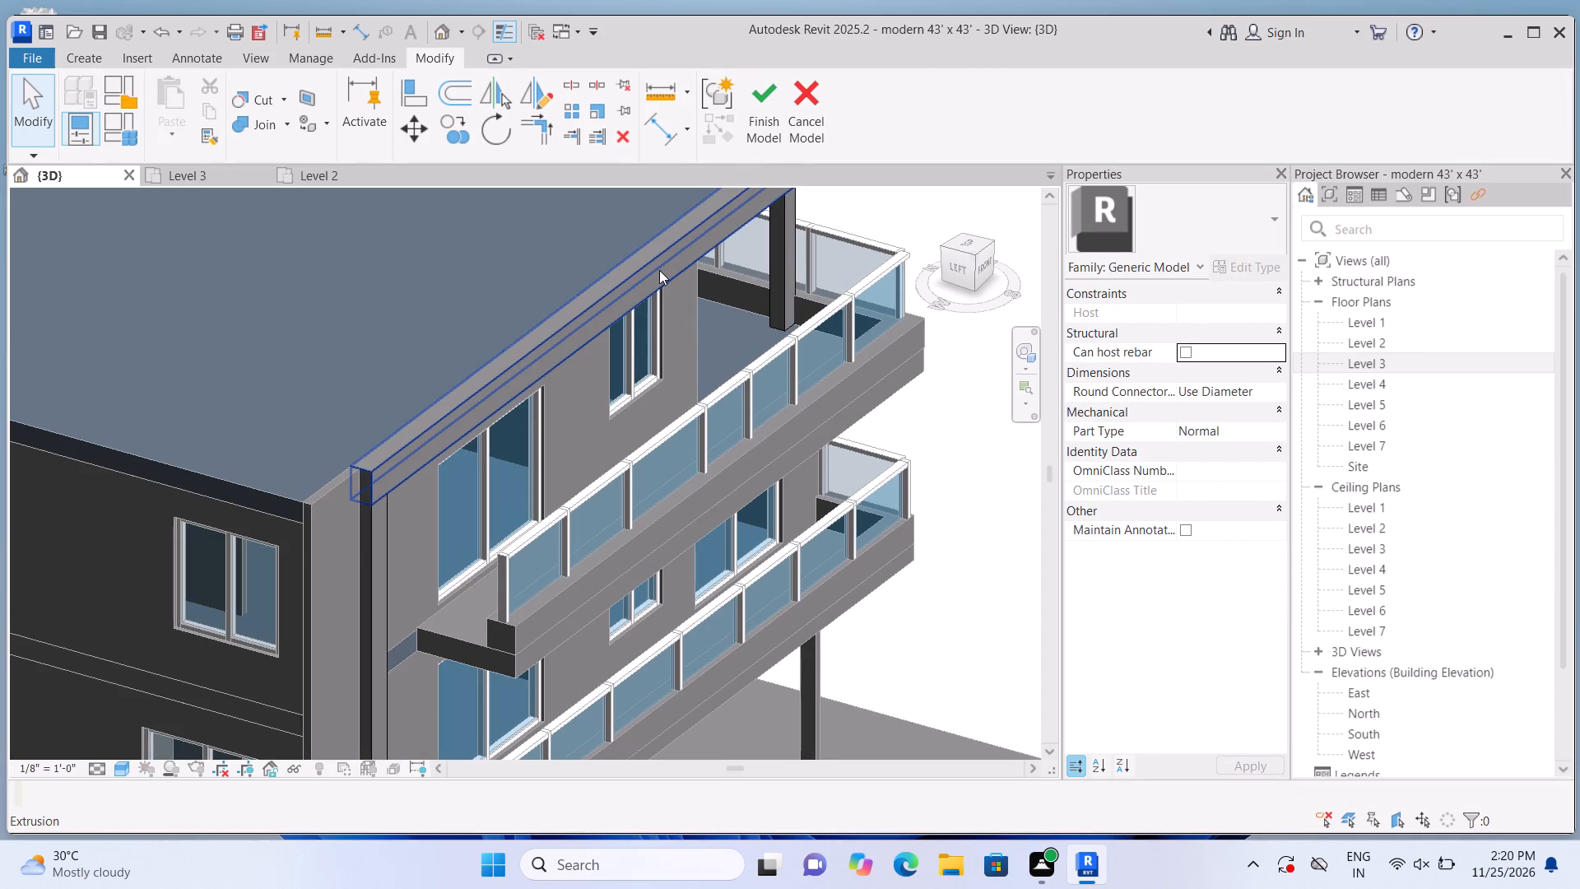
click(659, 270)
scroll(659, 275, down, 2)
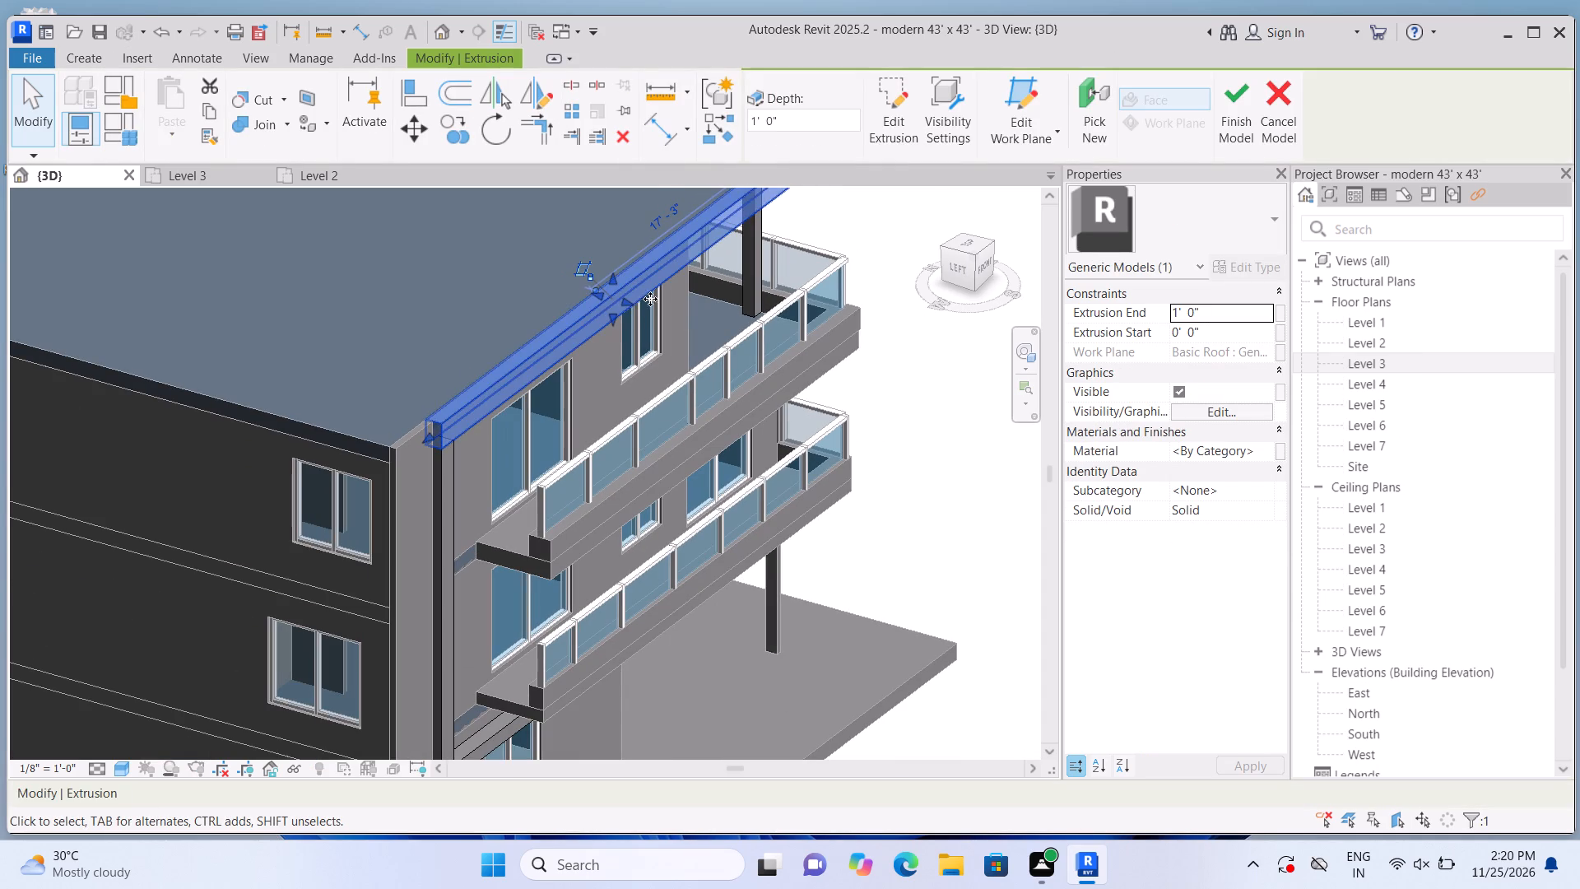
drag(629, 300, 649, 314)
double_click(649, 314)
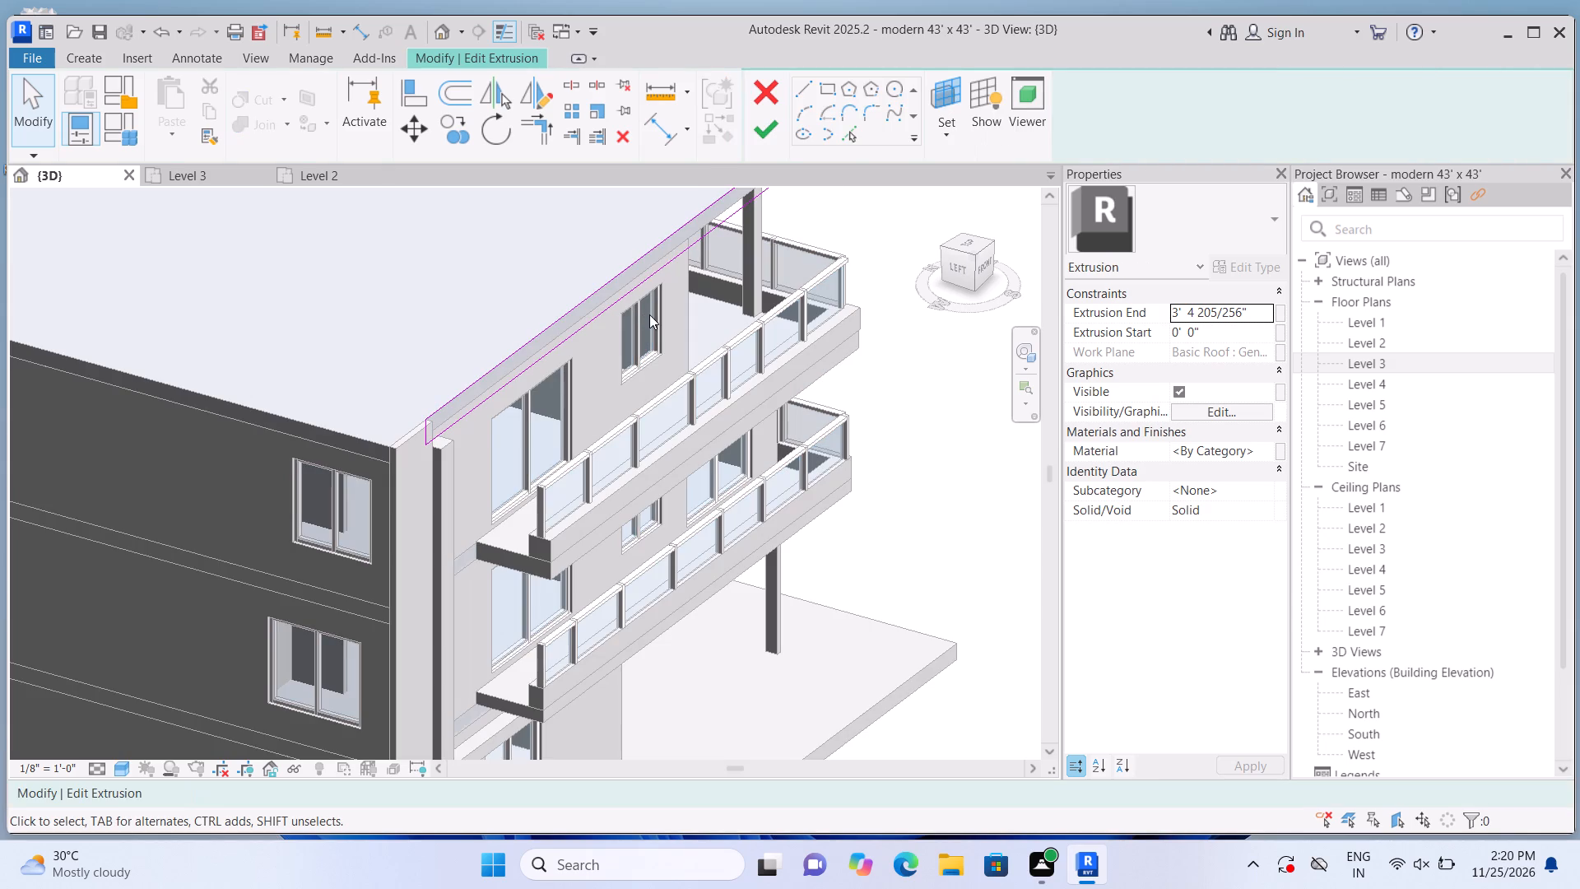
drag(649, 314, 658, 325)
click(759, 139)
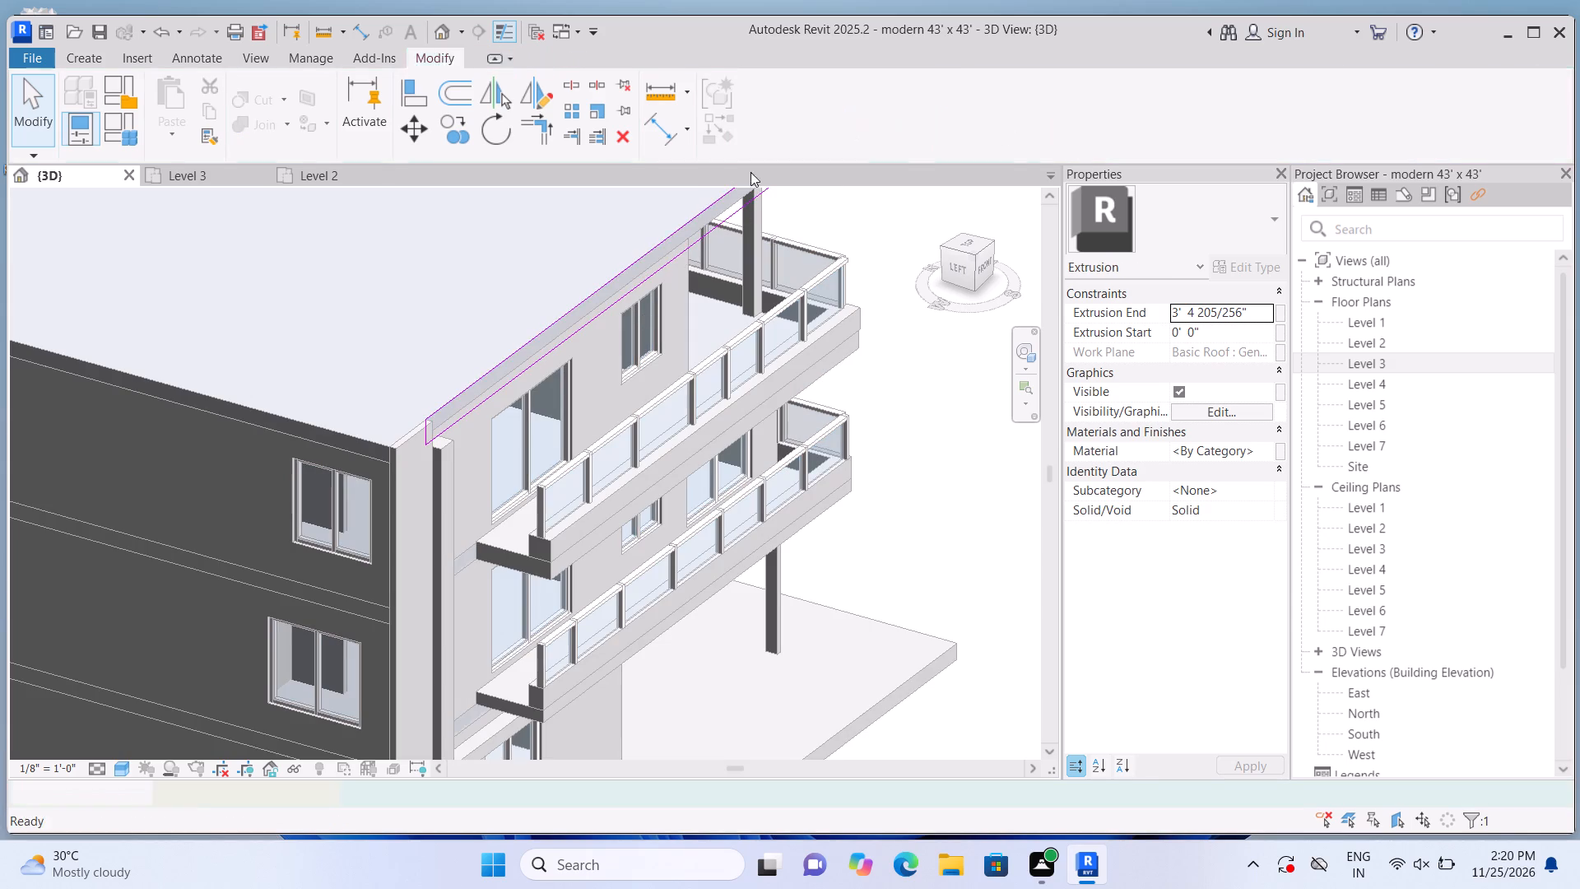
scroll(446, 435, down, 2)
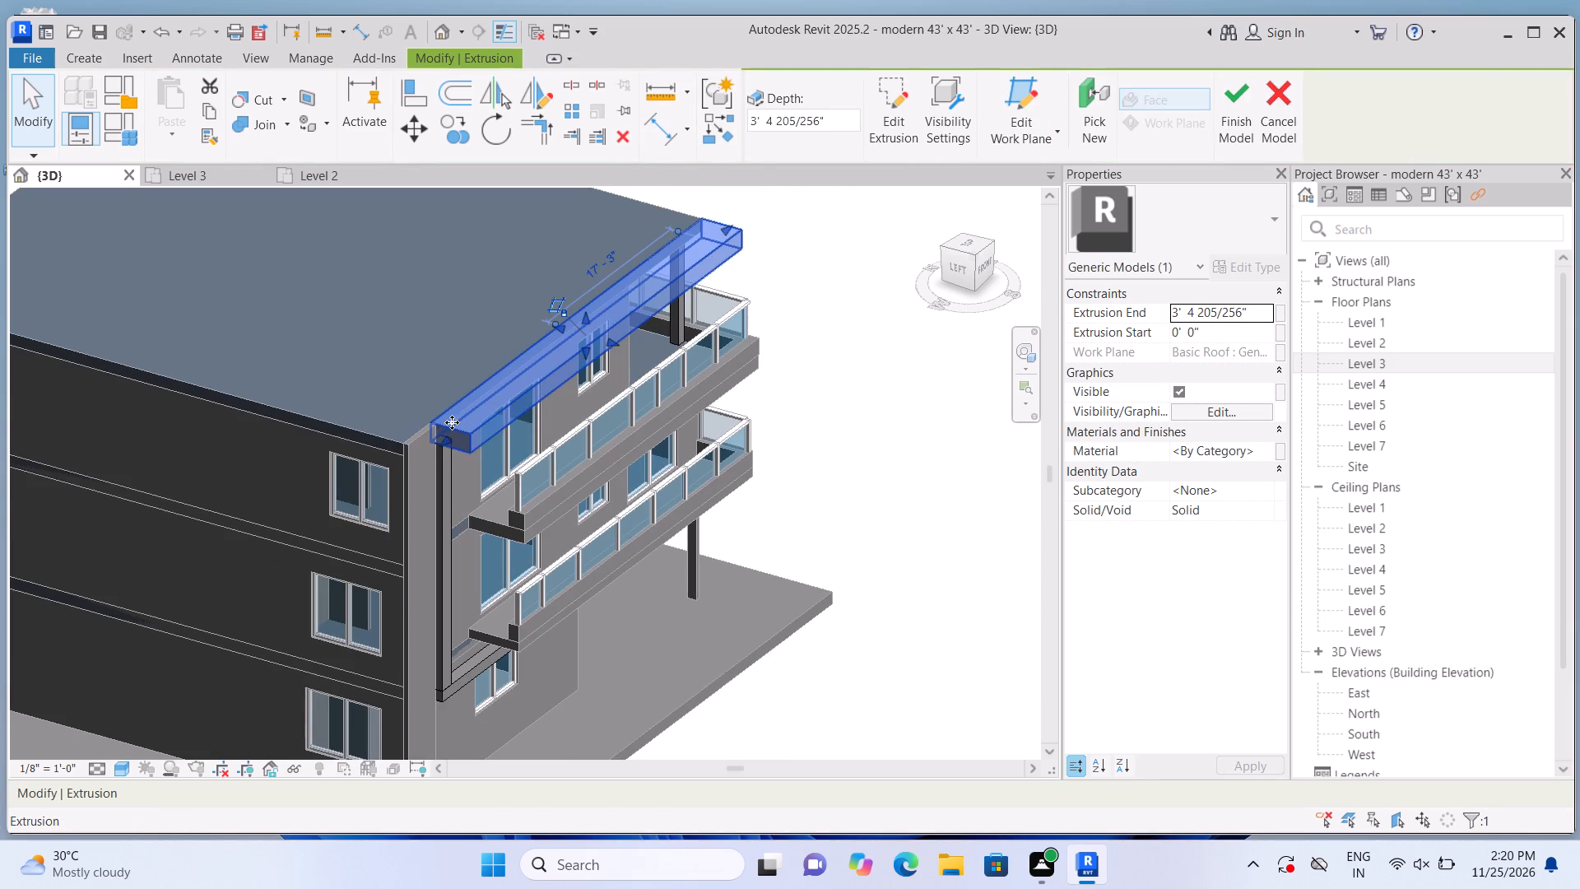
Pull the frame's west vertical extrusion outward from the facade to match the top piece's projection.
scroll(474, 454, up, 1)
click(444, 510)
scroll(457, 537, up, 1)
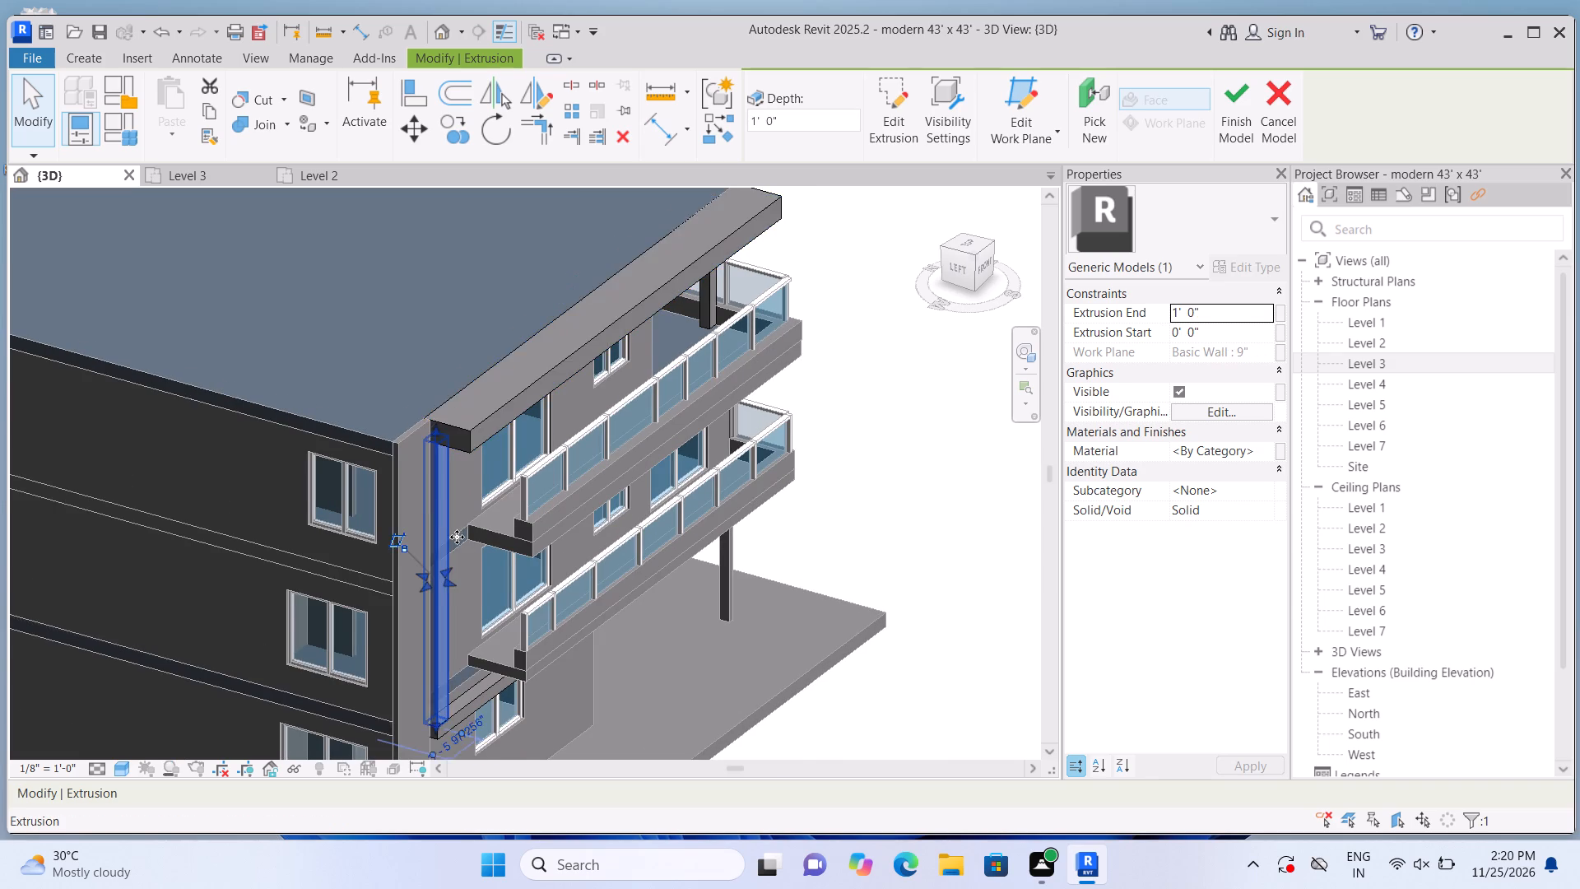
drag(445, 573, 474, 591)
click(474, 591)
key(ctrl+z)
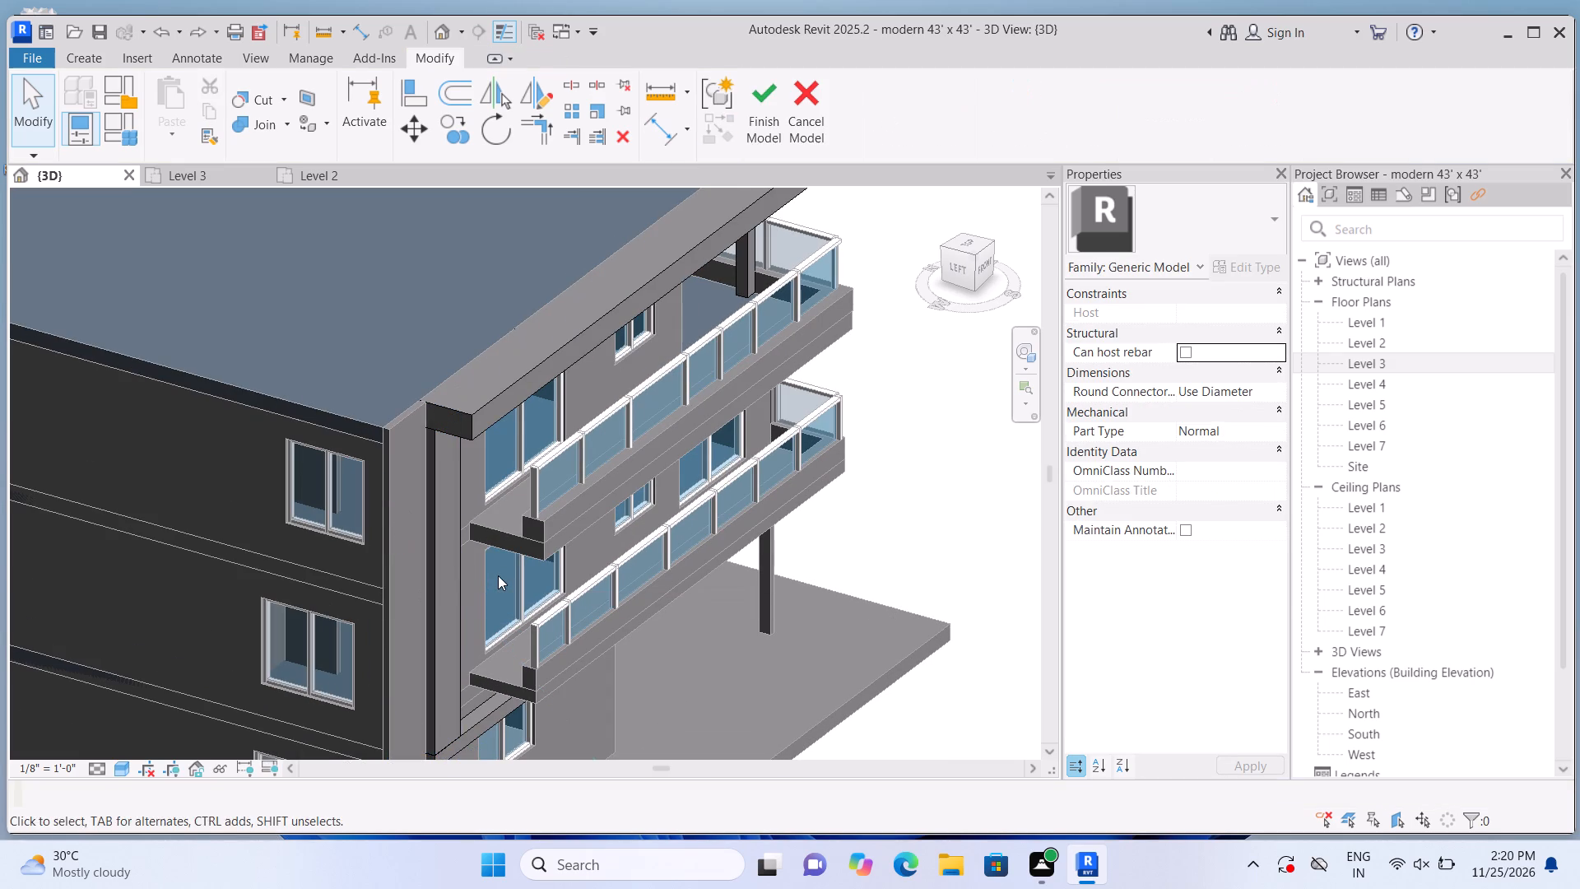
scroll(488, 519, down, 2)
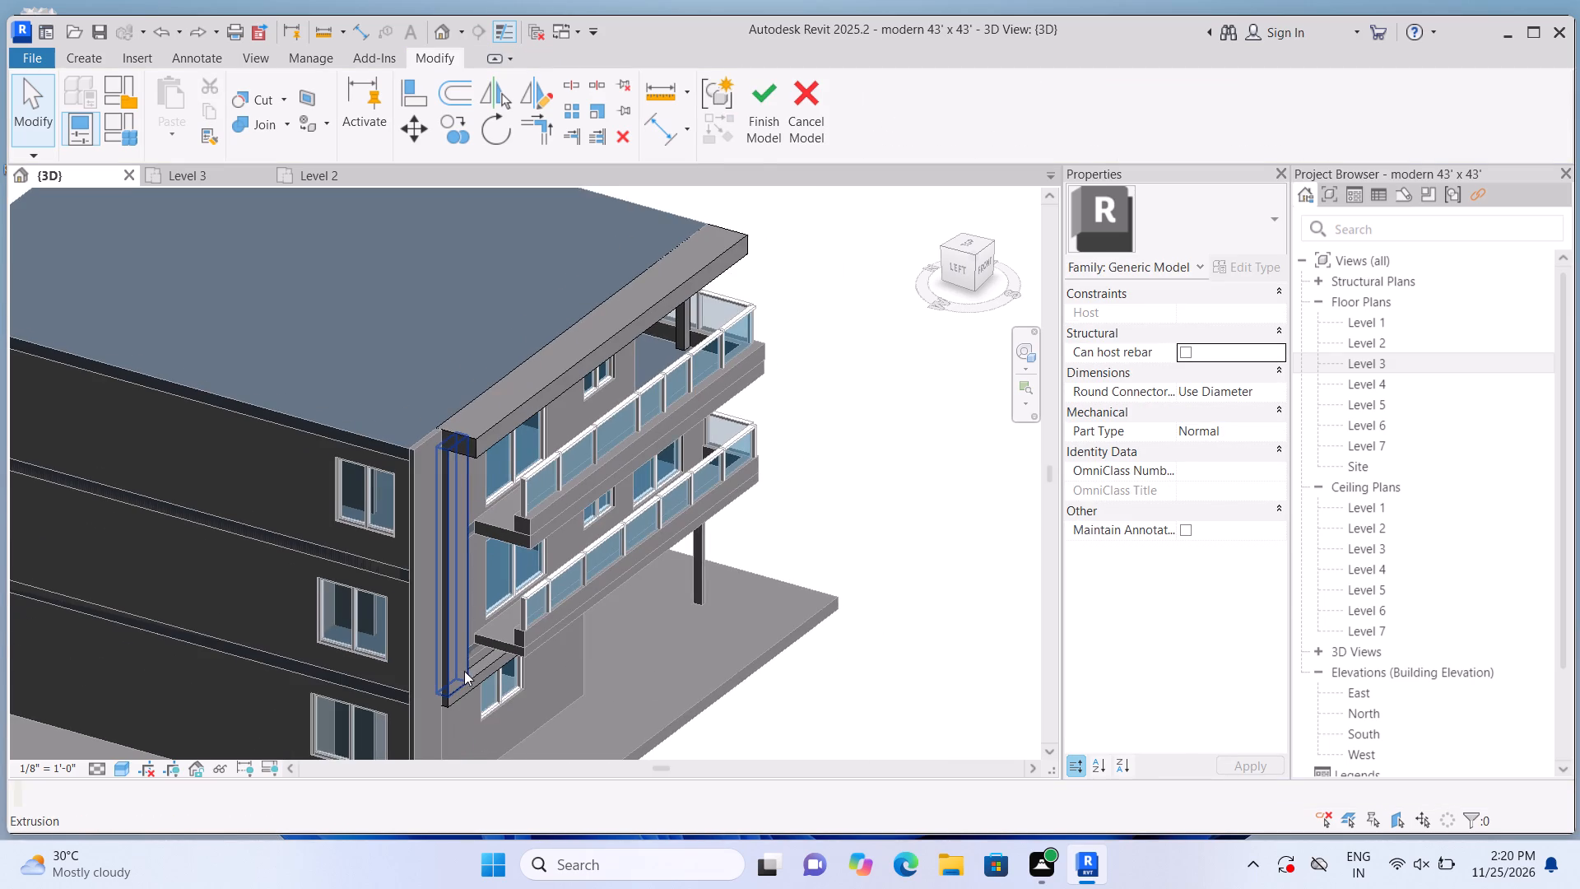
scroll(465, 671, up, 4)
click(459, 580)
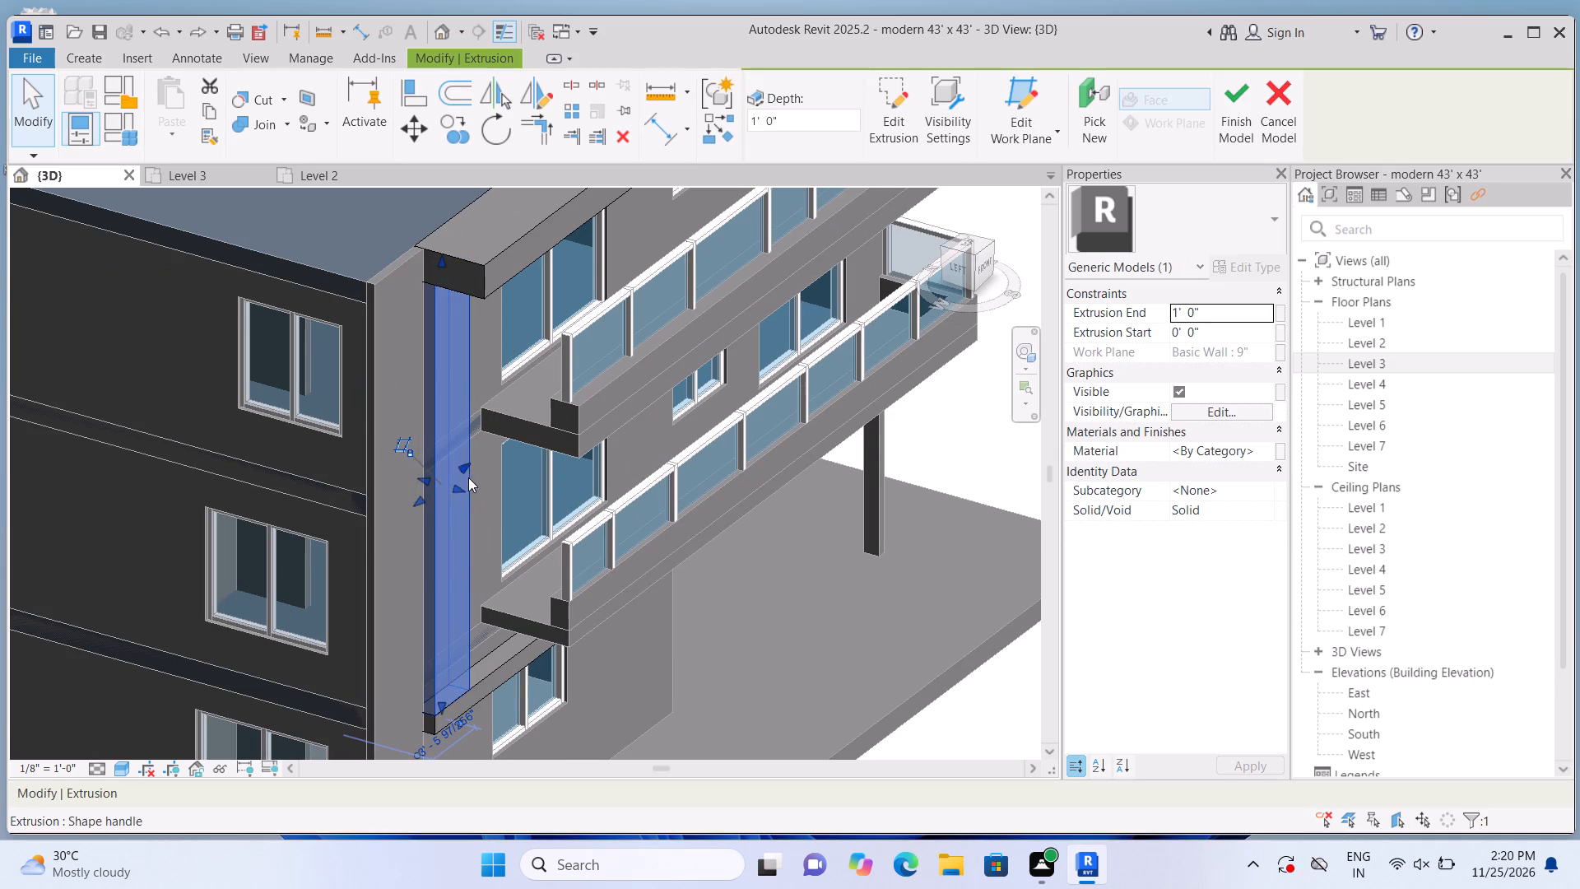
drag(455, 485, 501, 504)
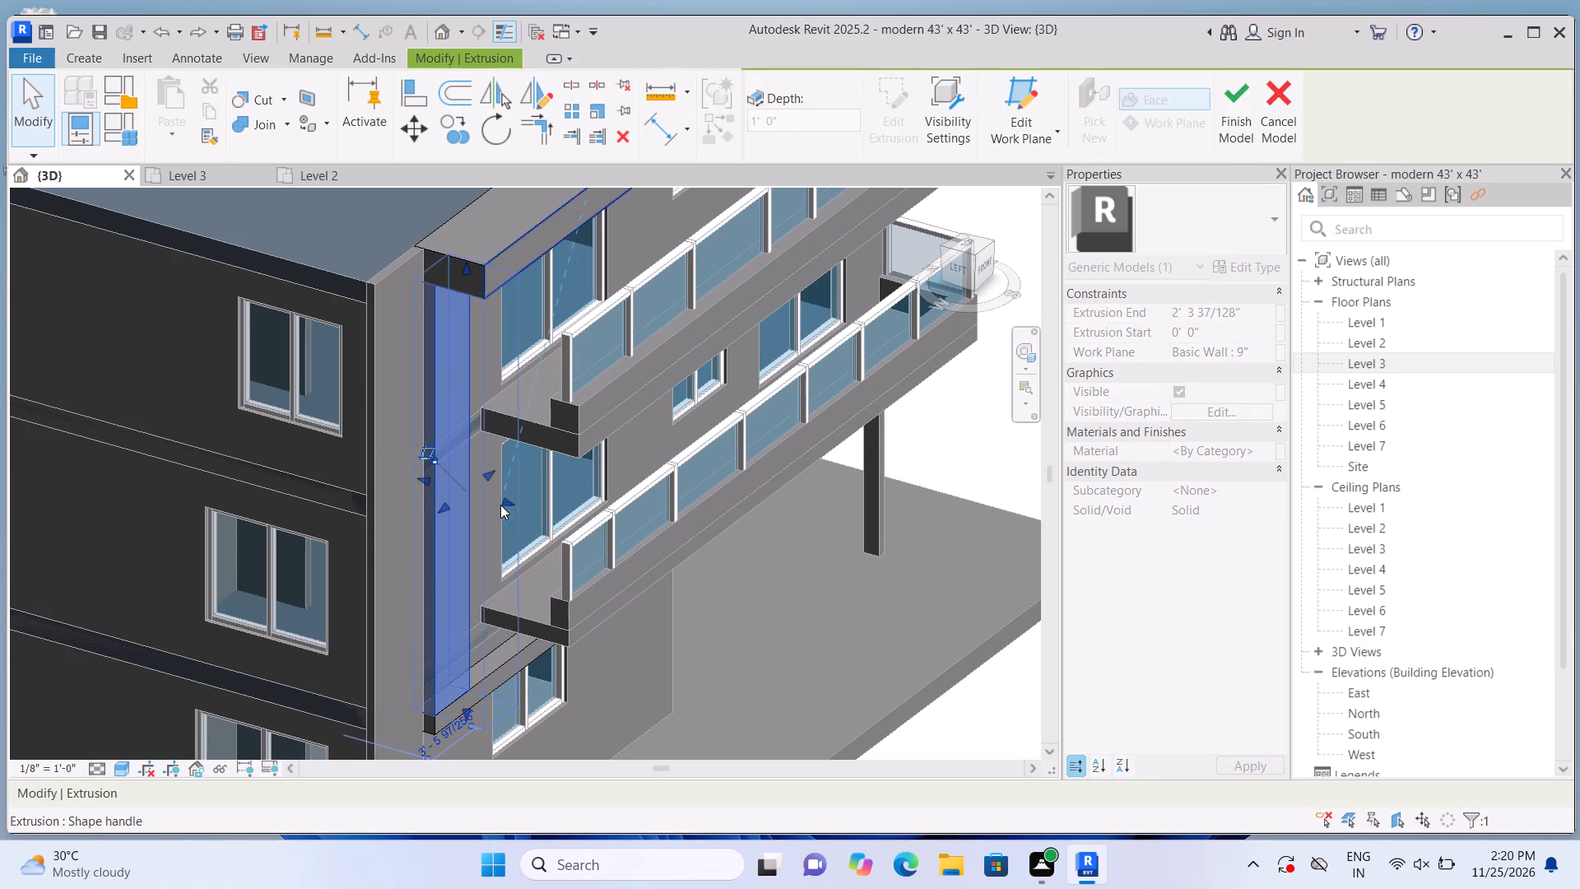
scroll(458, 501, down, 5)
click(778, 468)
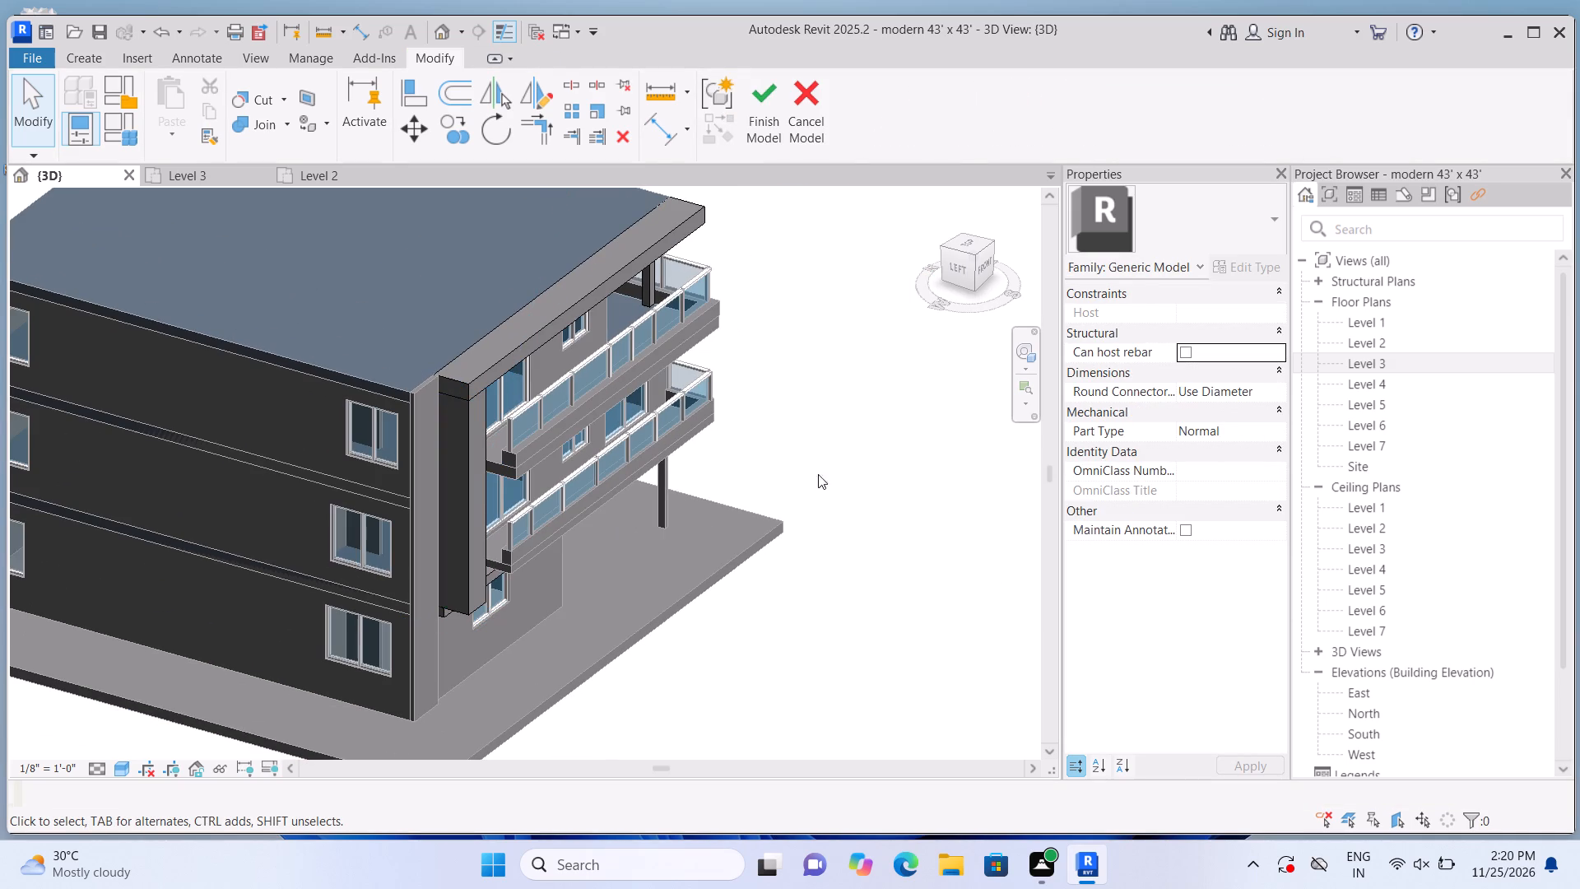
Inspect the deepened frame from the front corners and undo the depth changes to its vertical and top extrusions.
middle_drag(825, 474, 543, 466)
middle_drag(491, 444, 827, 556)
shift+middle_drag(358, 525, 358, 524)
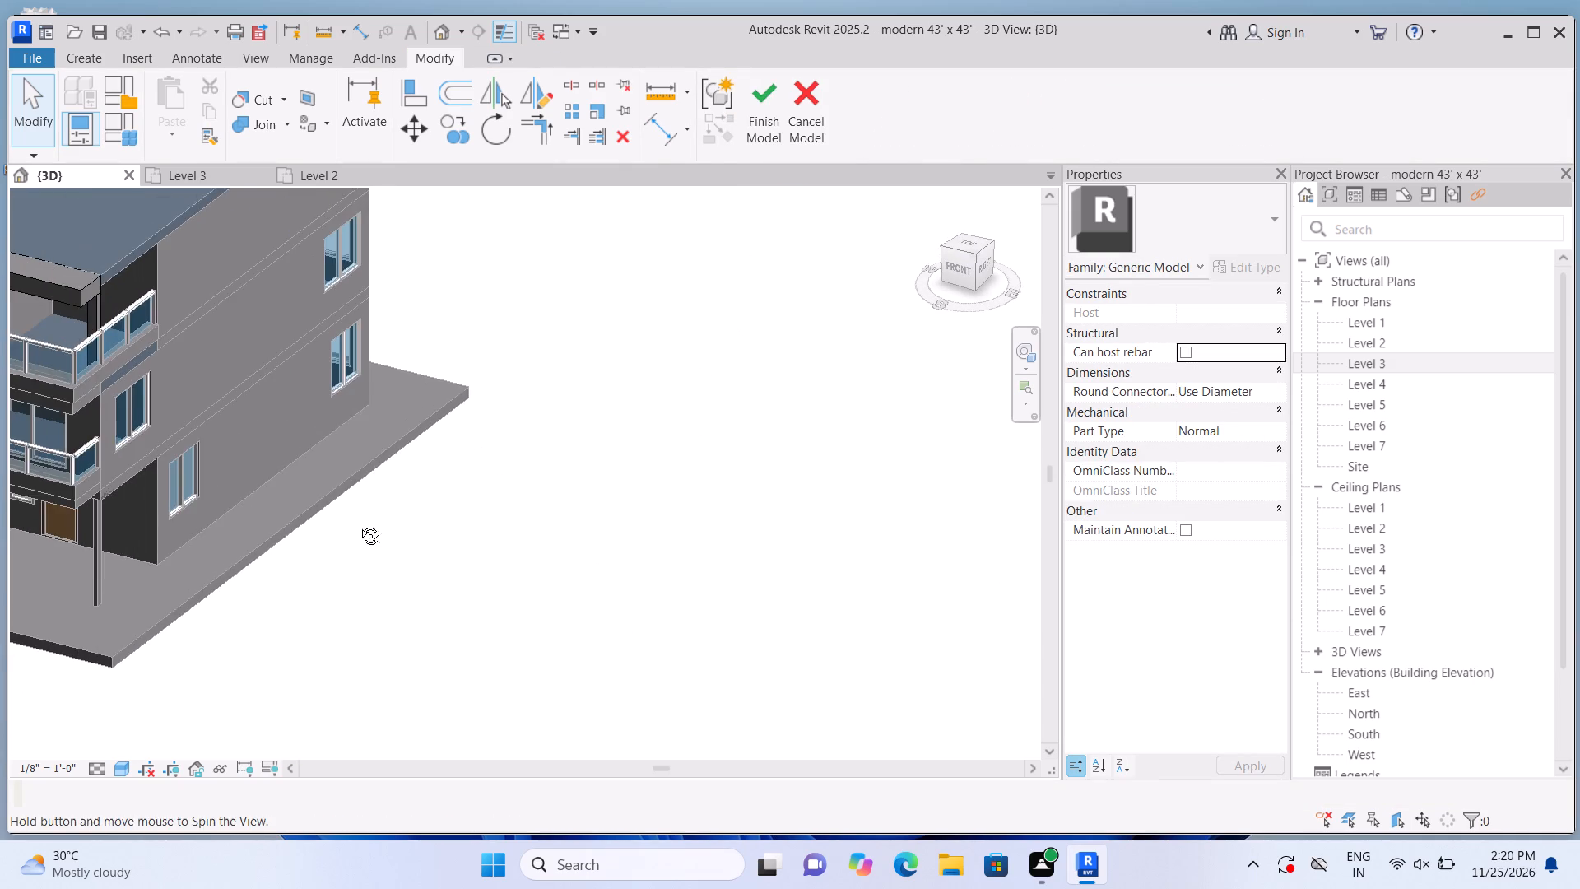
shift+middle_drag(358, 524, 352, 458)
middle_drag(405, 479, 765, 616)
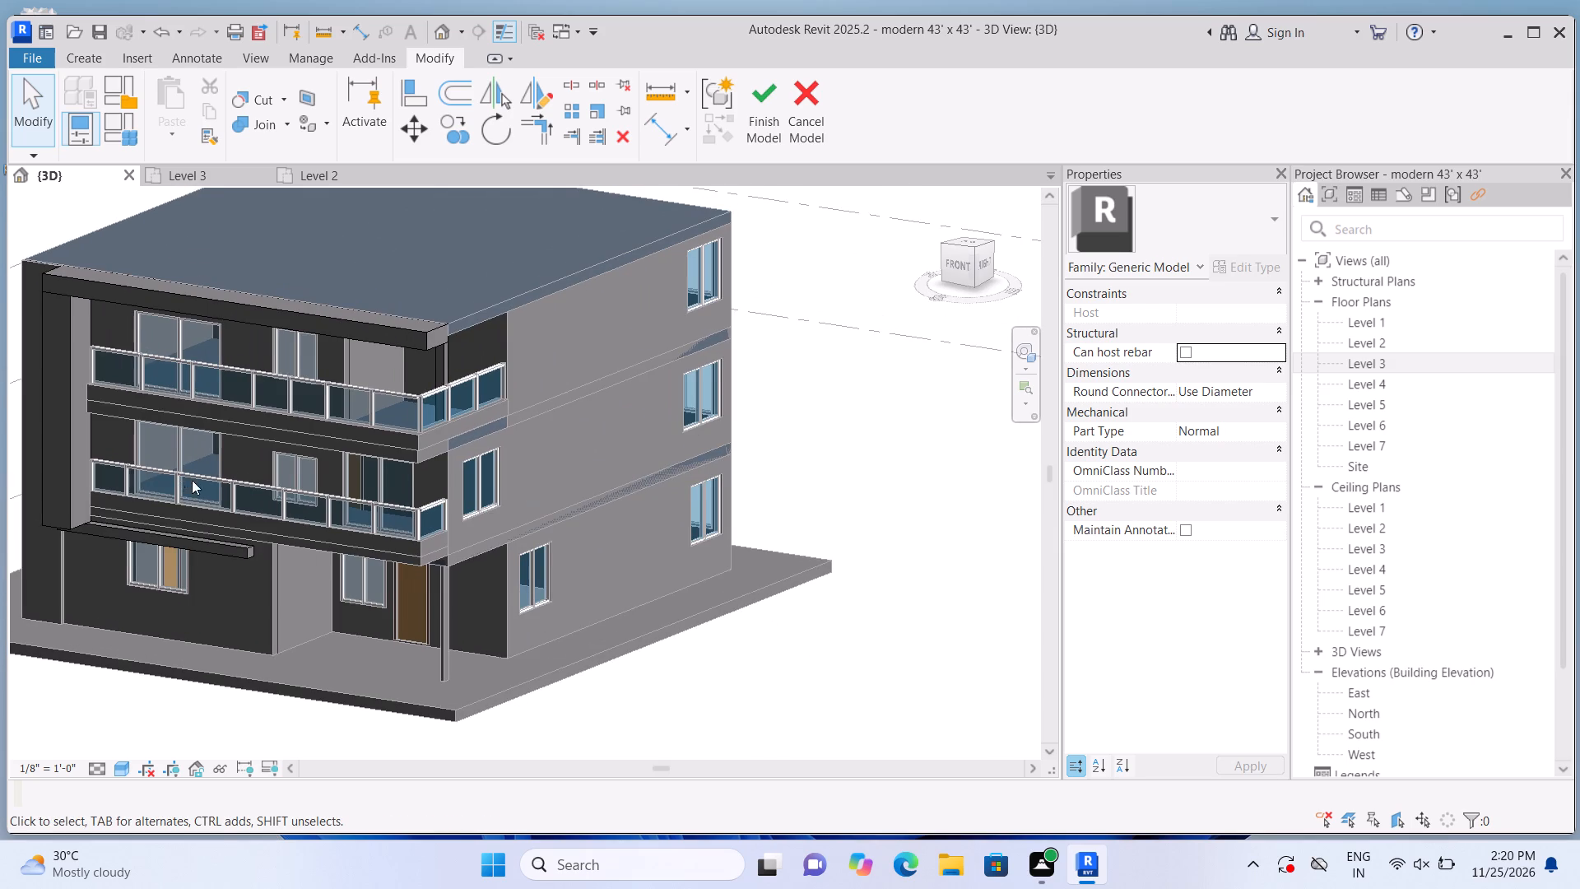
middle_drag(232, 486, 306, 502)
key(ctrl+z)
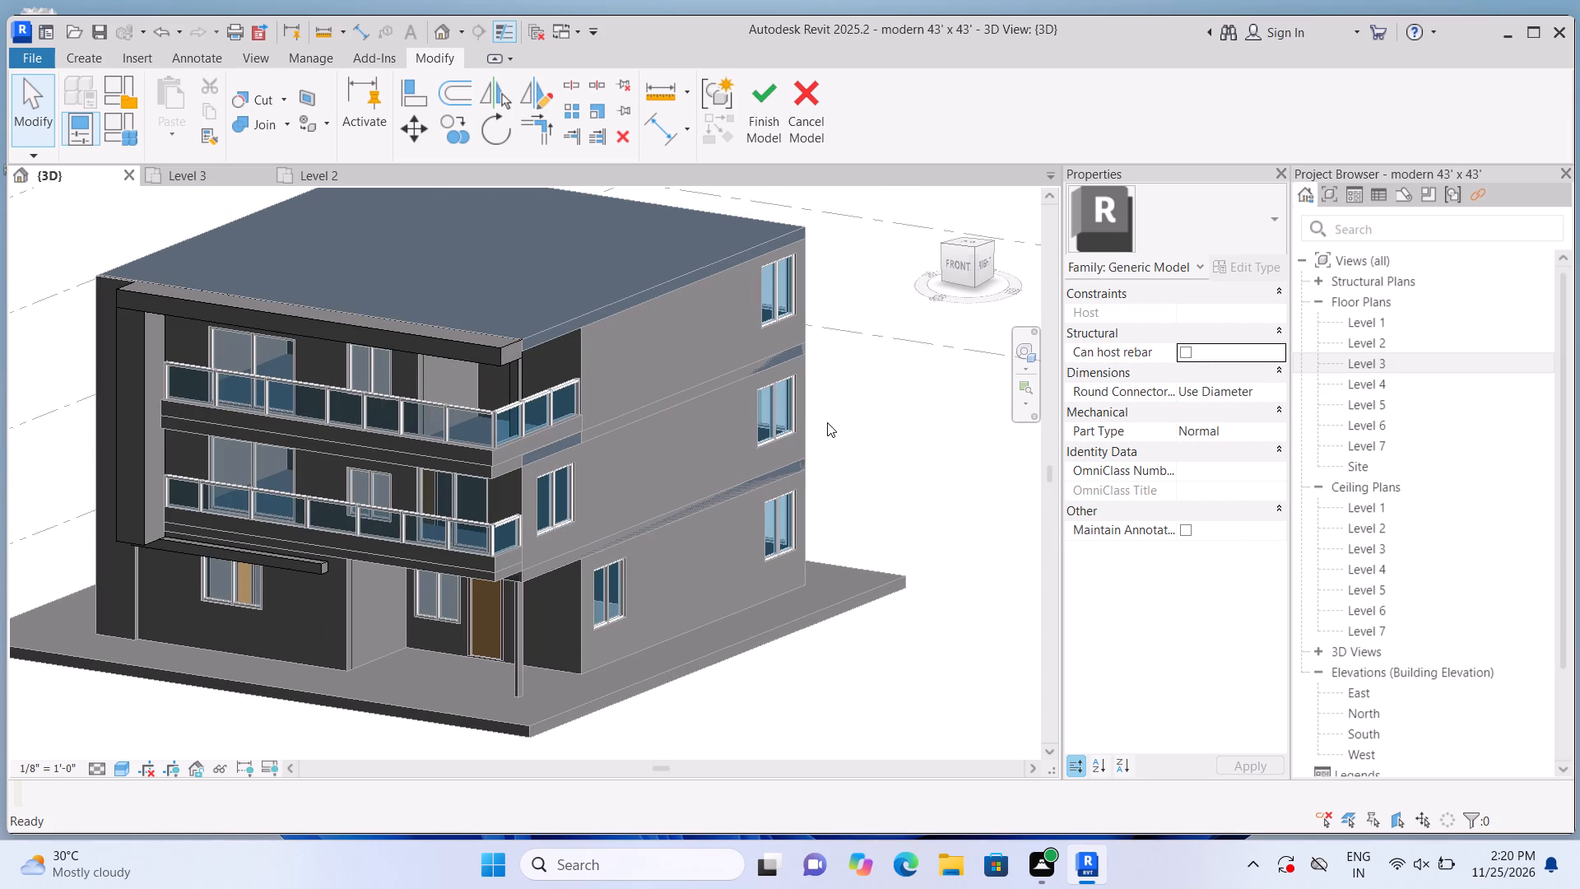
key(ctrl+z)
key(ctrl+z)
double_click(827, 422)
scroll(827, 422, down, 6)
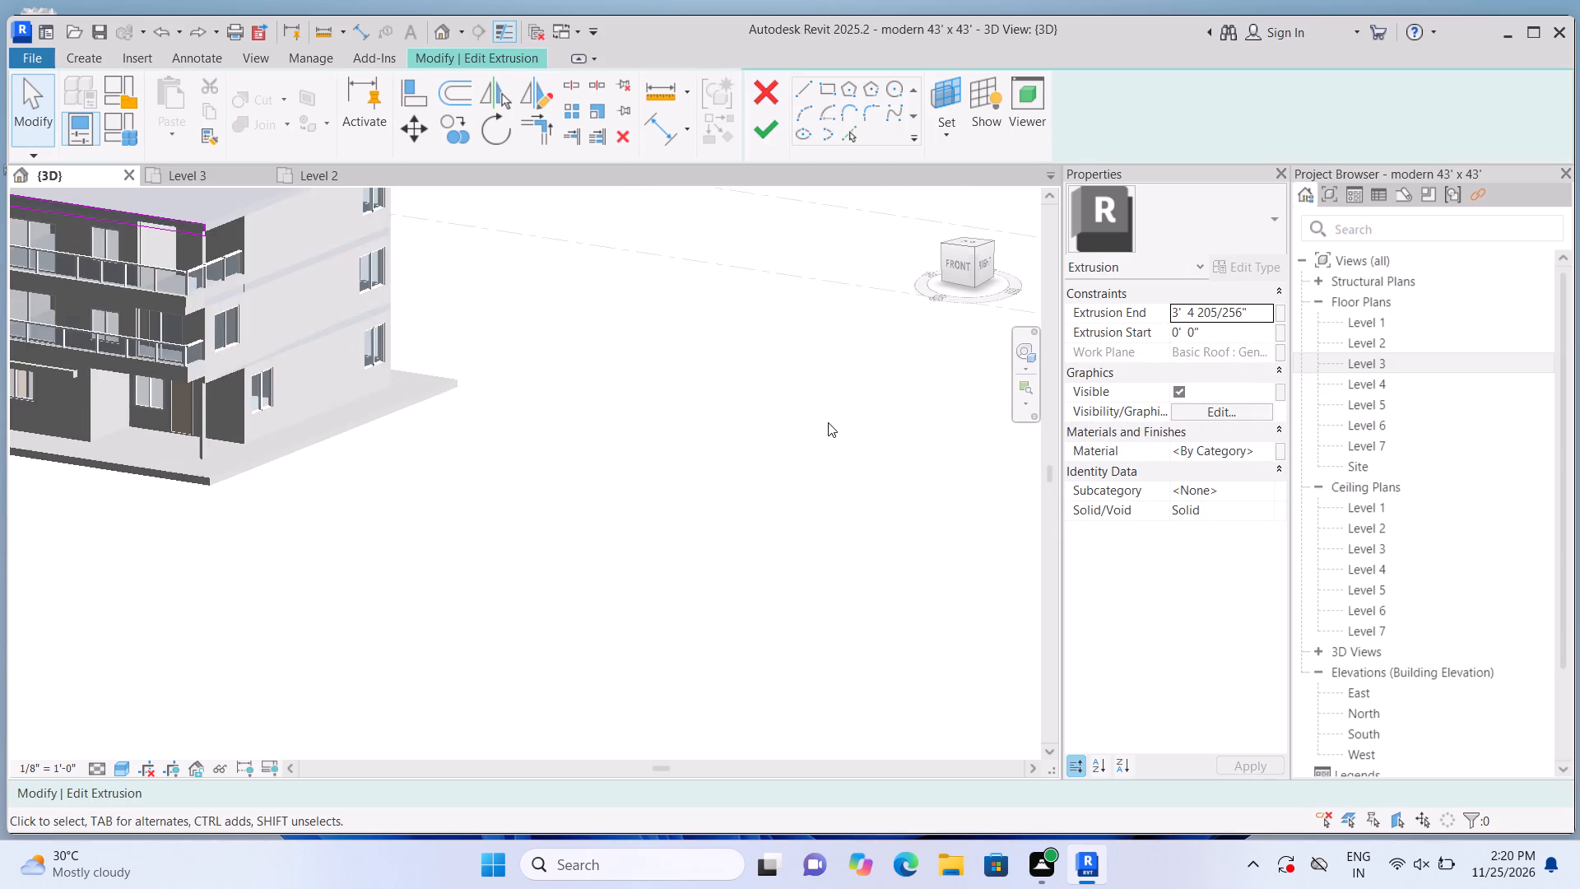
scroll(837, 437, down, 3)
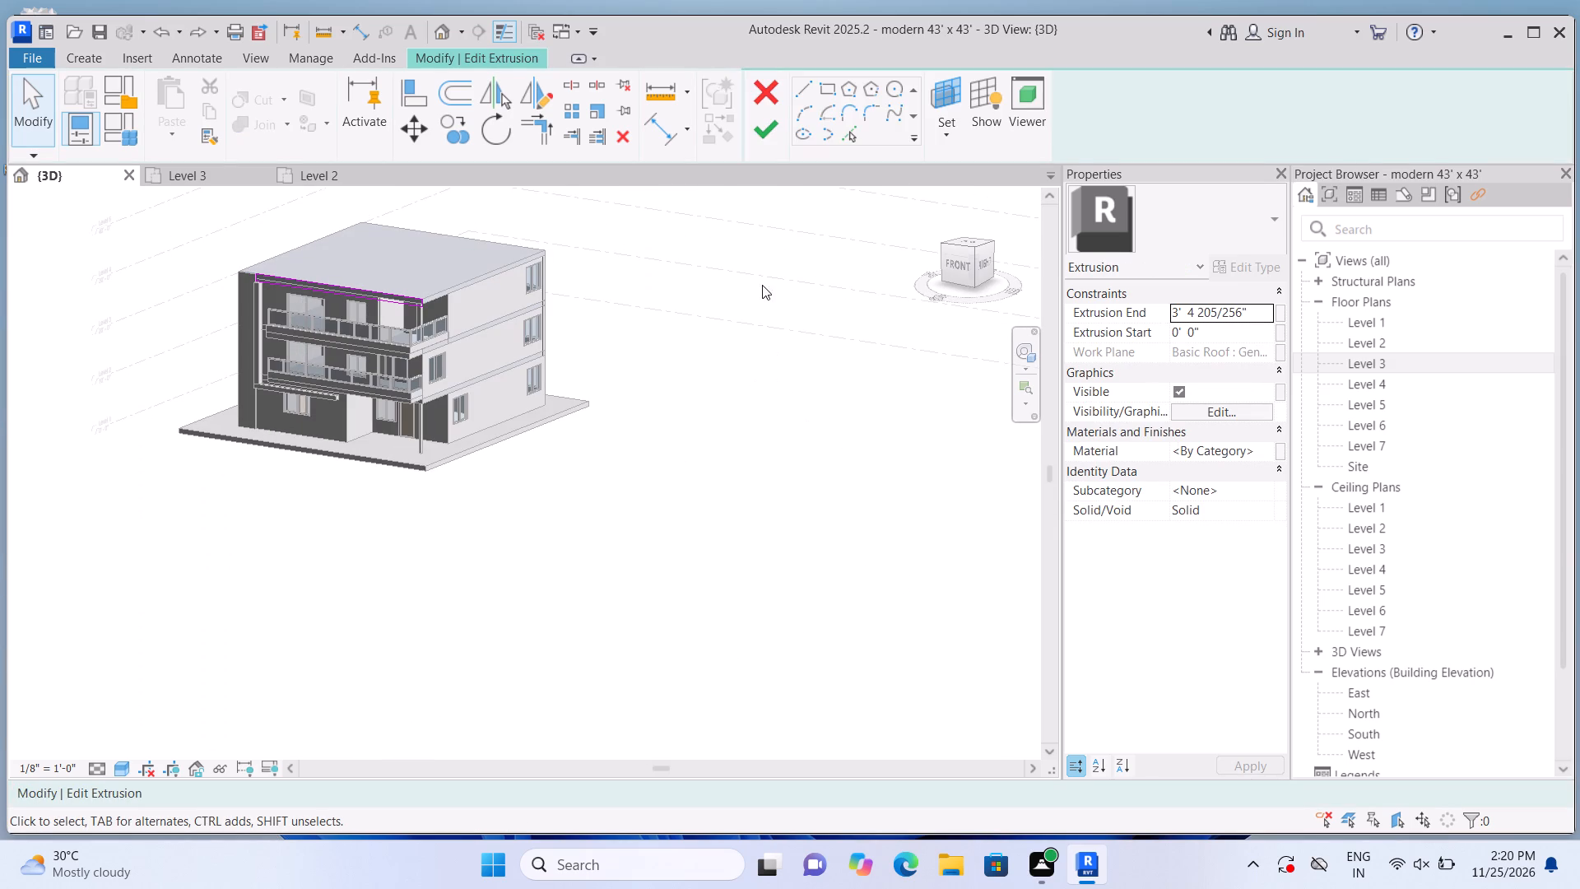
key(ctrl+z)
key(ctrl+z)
Narrow the frame's west vertical extrusion slightly by moving its inner edge toward the west side of the facade.
scroll(763, 301, down, 2)
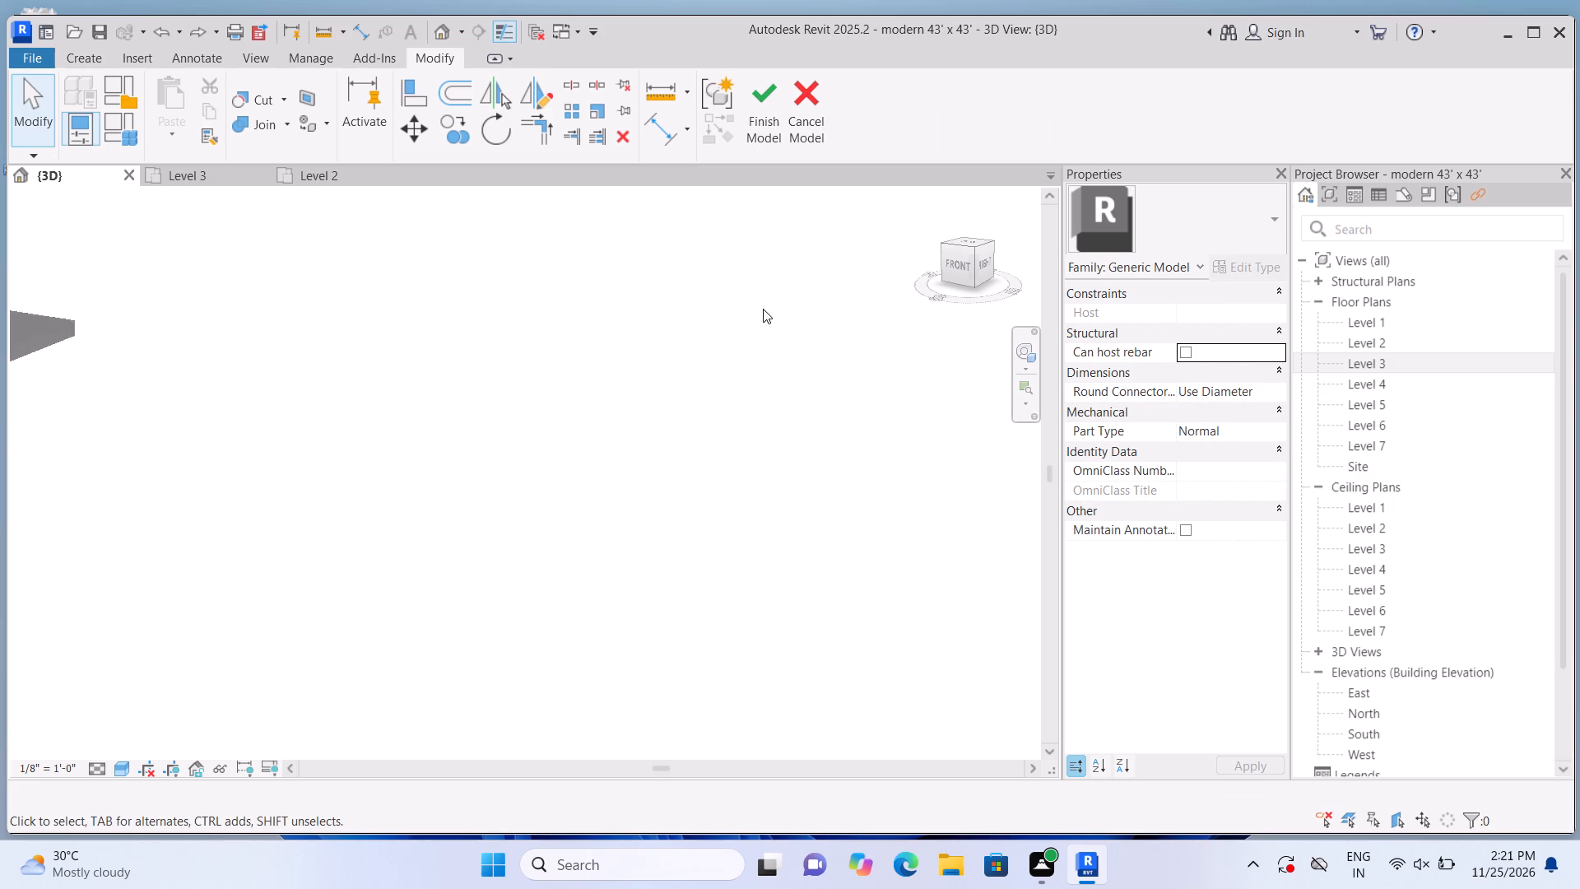
scroll(763, 309, down, 2)
scroll(731, 432, down, 9)
scroll(551, 384, up, 7)
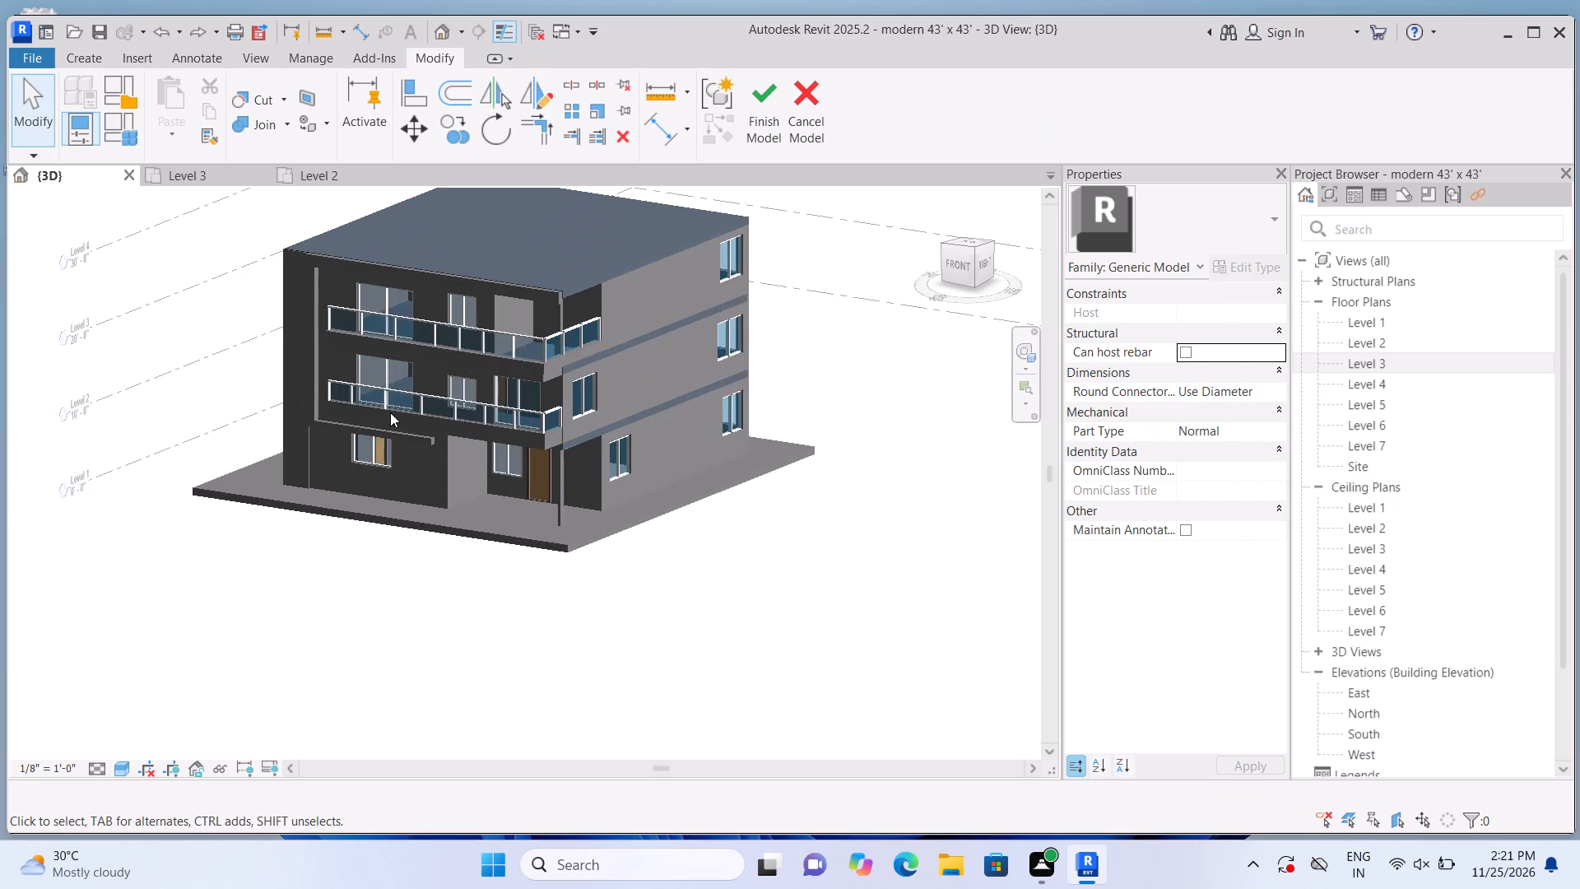
click(950, 262)
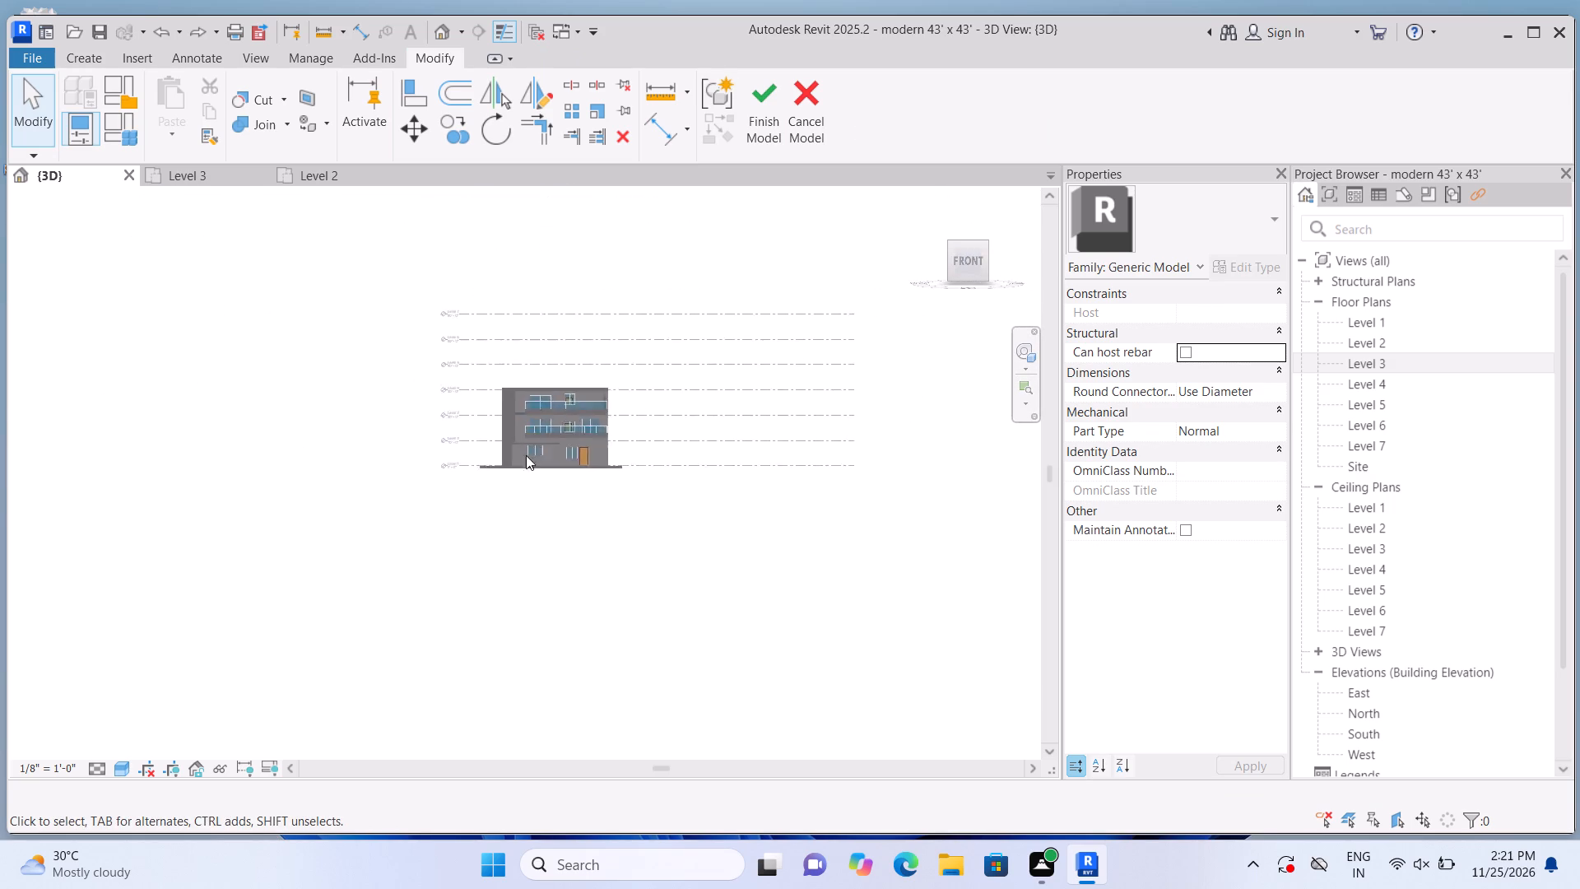
scroll(477, 463, up, 16)
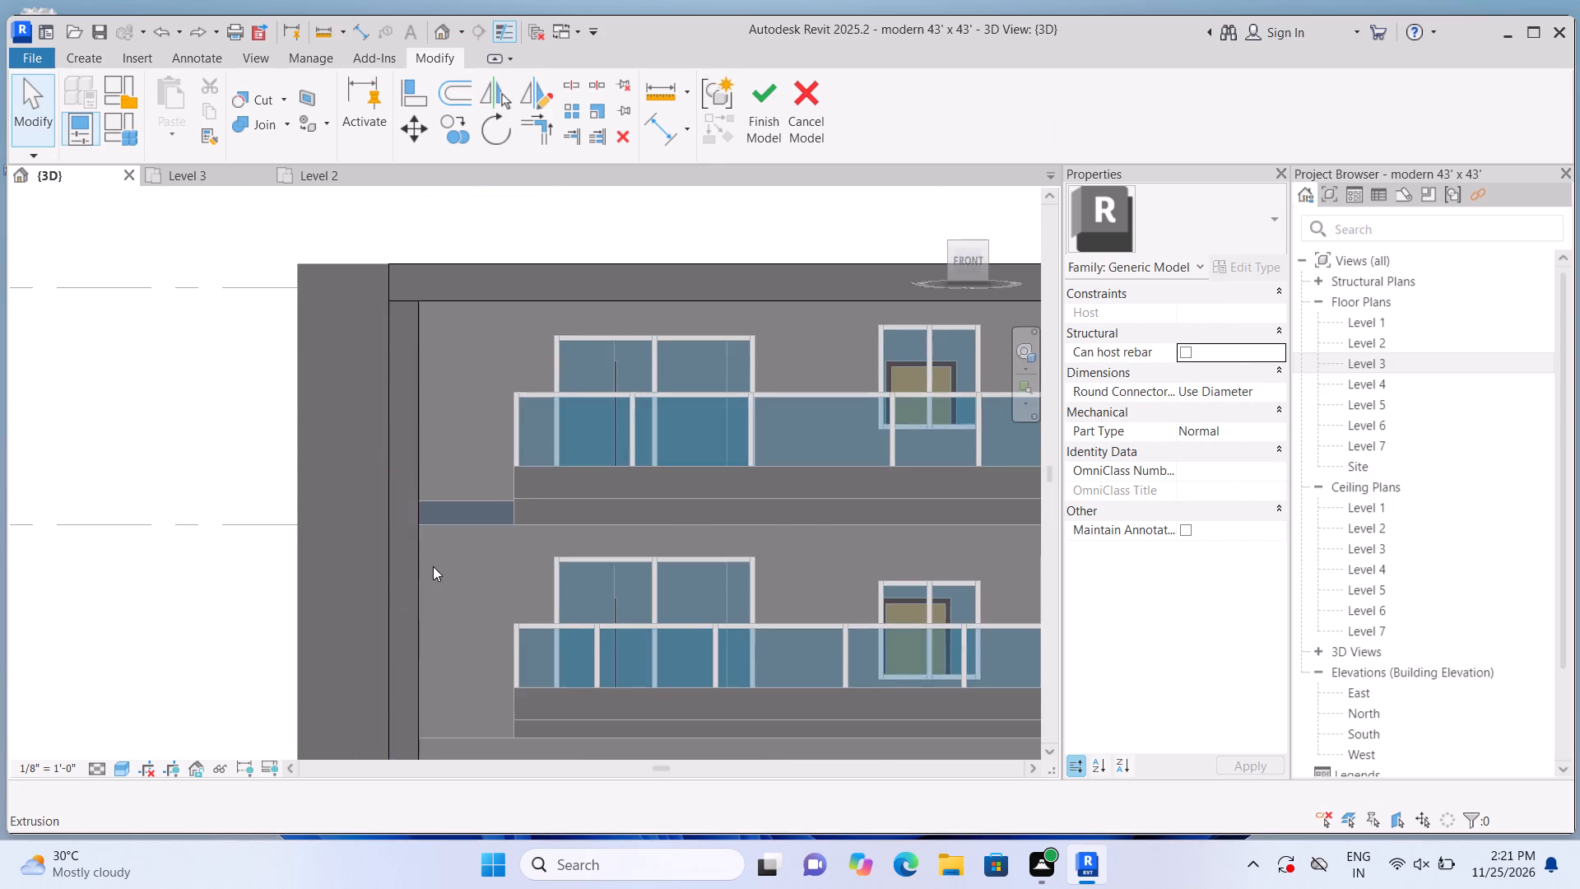
scroll(439, 562, down, 2)
click(426, 624)
scroll(417, 608, up, 5)
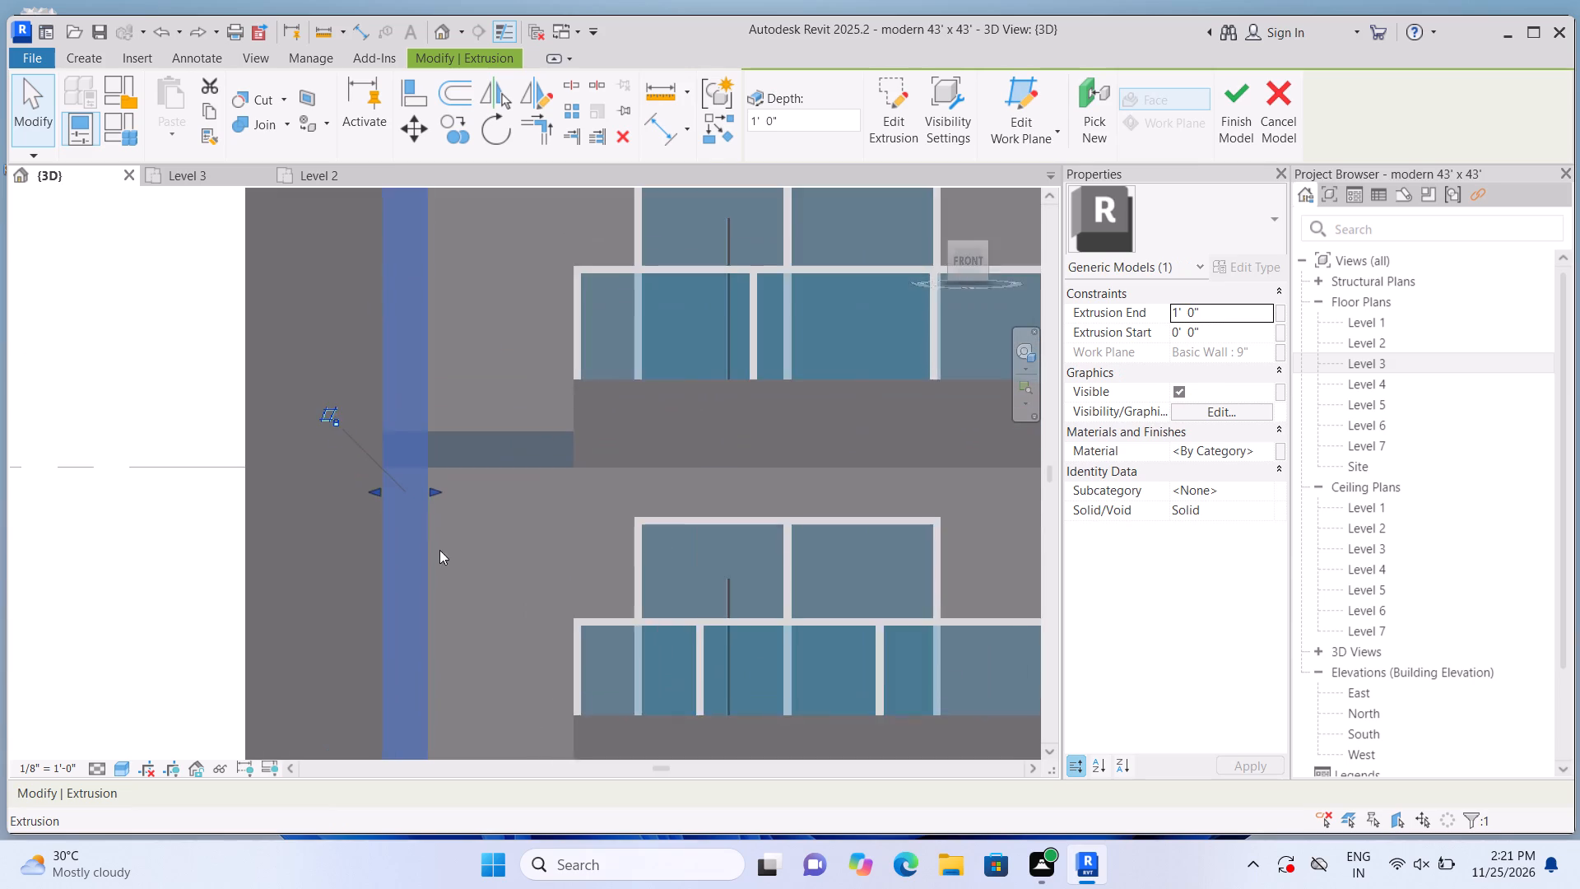
scroll(468, 522, down, 4)
scroll(470, 514, up, 5)
drag(432, 489, 407, 482)
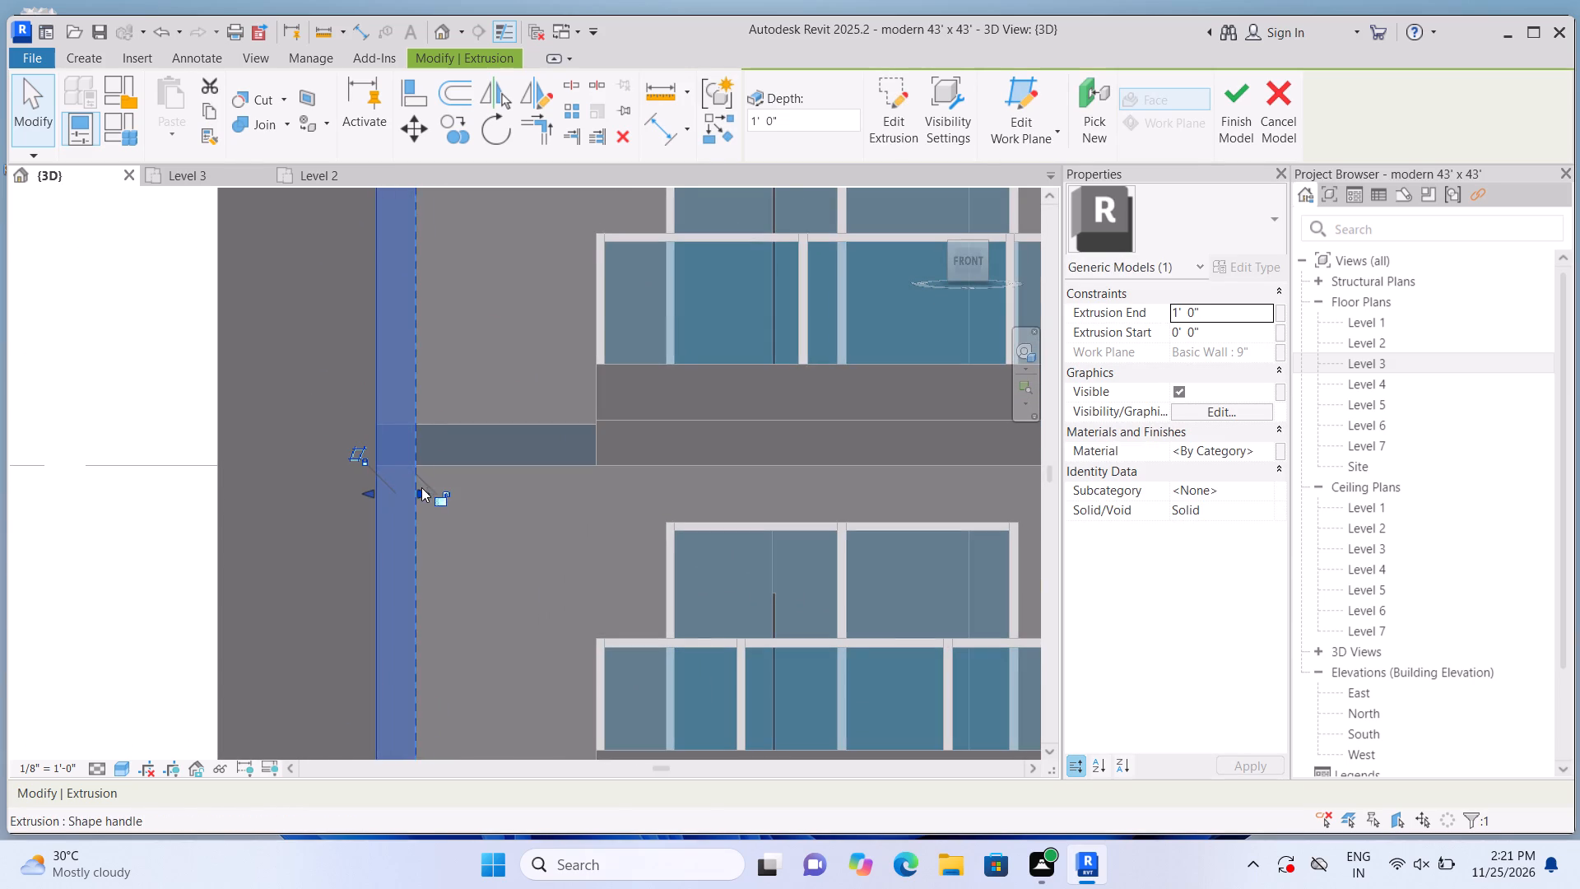
Slim the frame's top horizontal extrusion by raising its lower edge to the Level 4 line.
scroll(421, 489, down, 5)
scroll(532, 272, up, 1)
click(532, 272)
scroll(941, 296, up, 2)
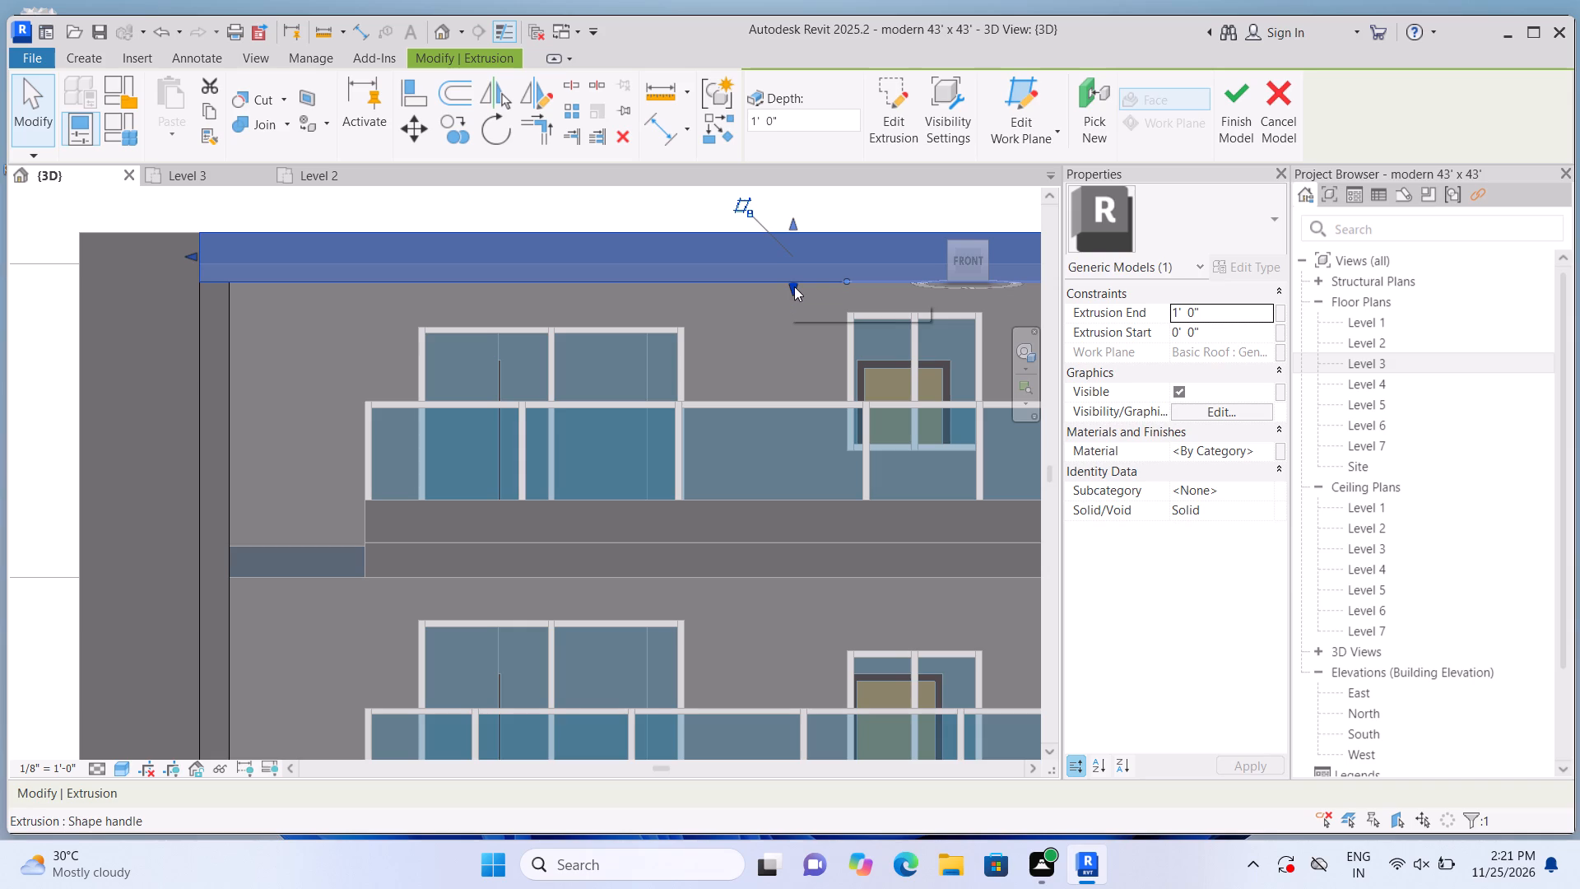
drag(792, 285, 797, 267)
scroll(797, 270, down, 2)
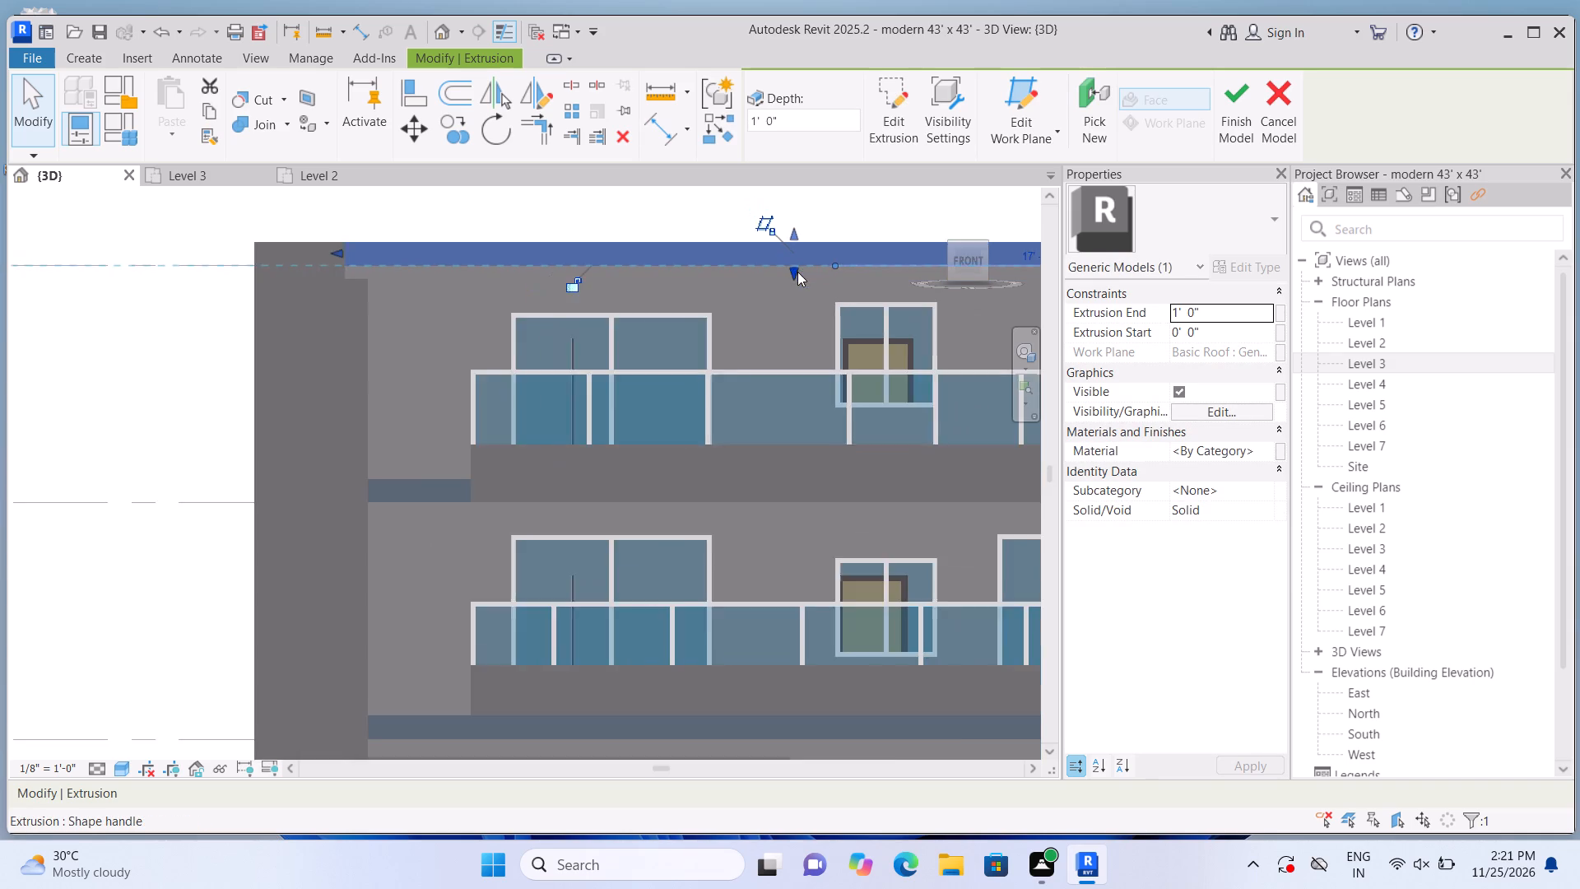
scroll(797, 272, down, 2)
click(633, 221)
scroll(472, 294, up, 2)
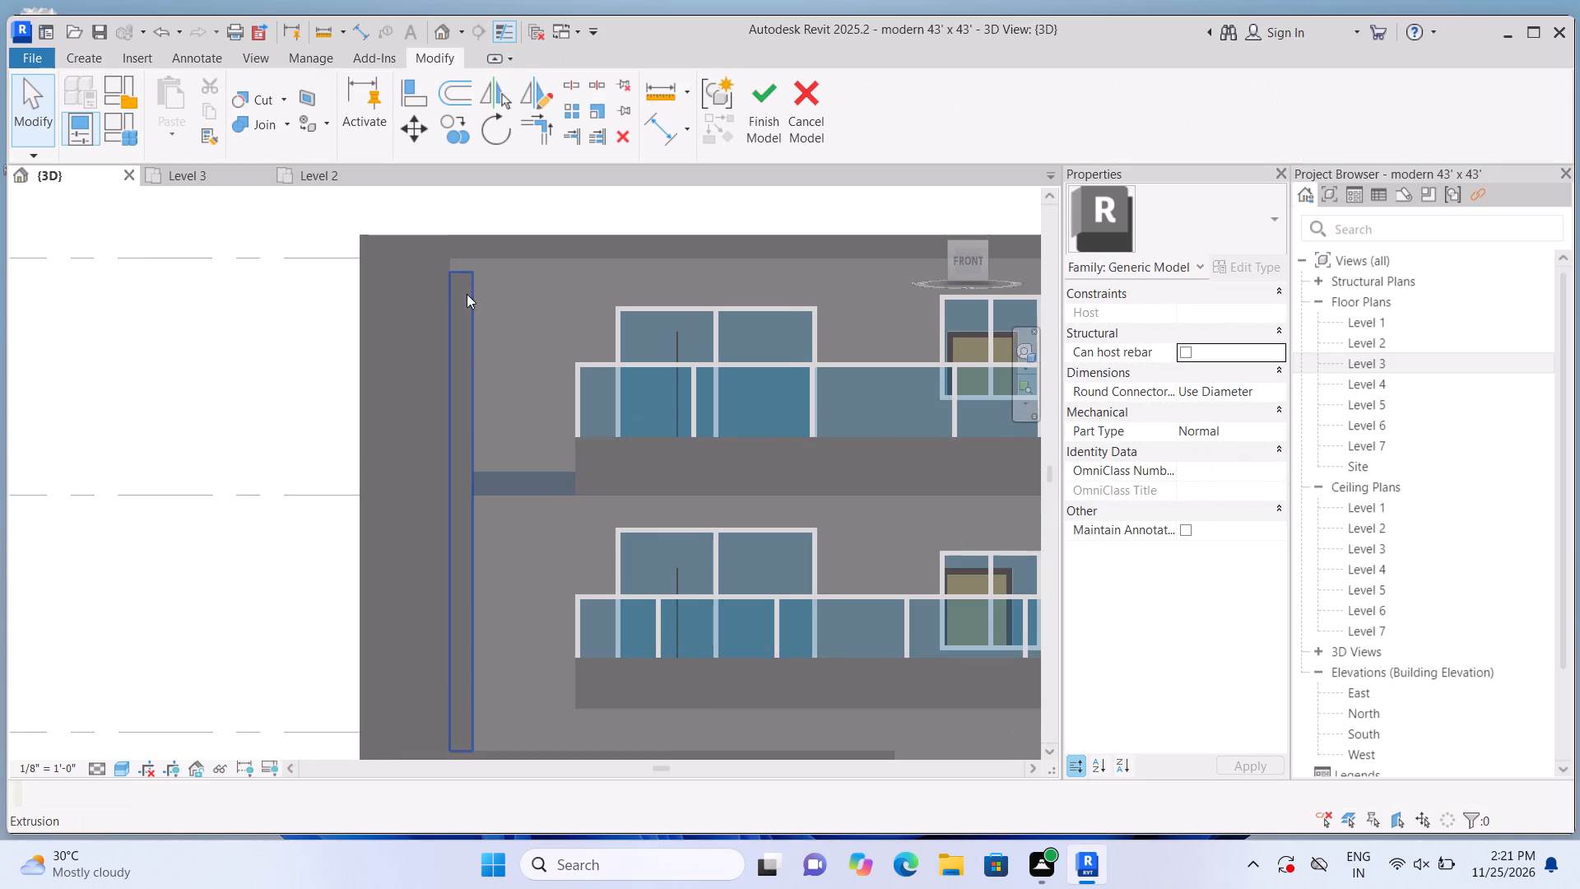
click(467, 294)
click(459, 257)
click(481, 202)
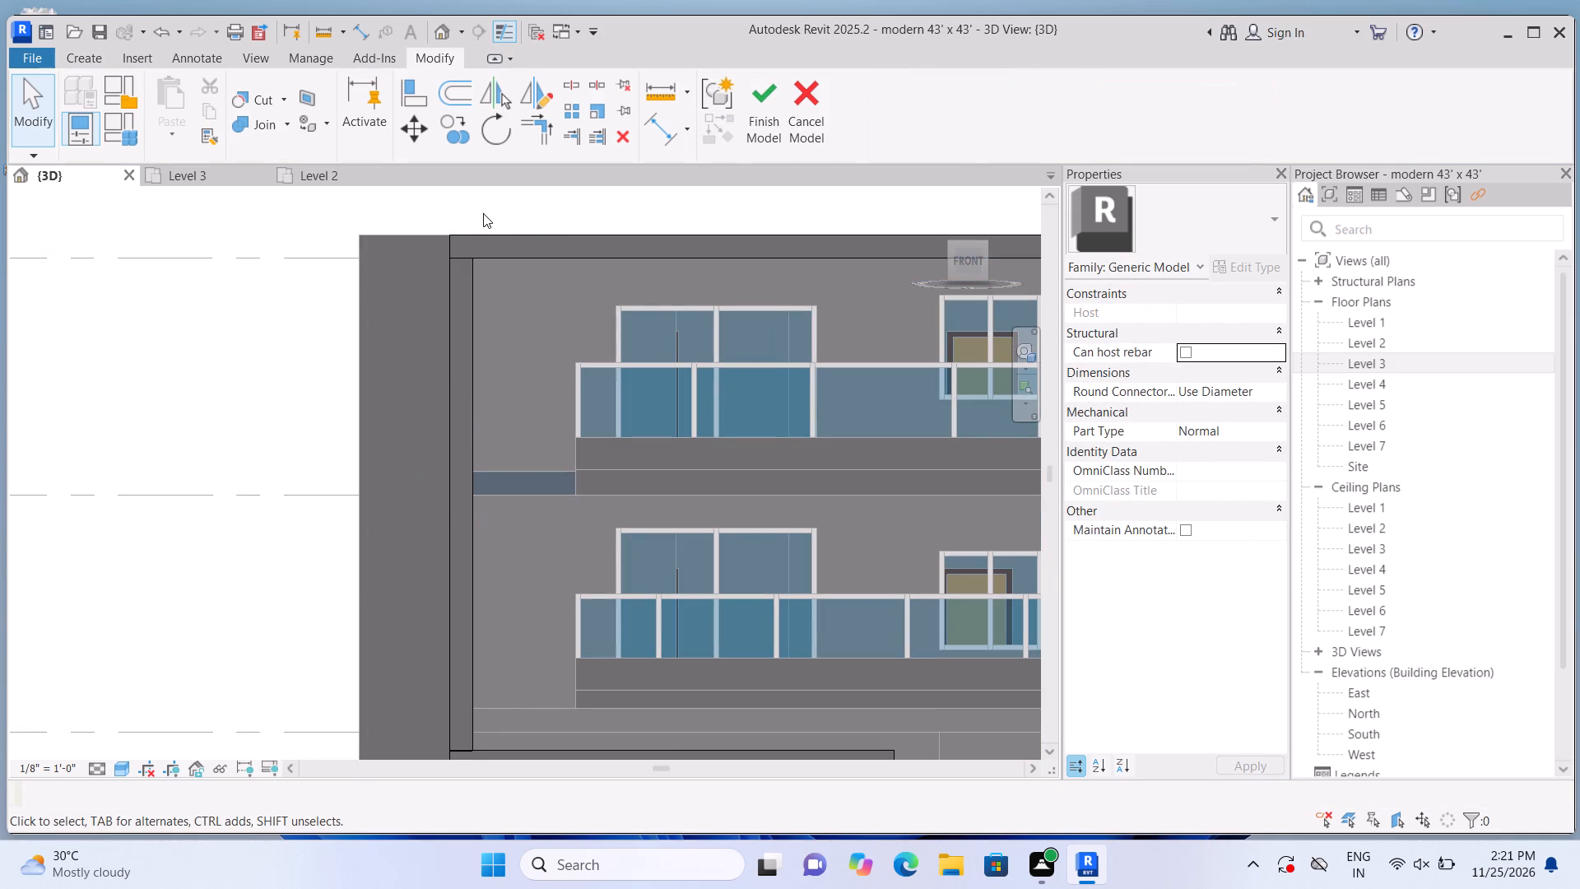
Pull the frame's top horizontal extrusion outward from the facade to a depth of about 4' 4".
click(457, 272)
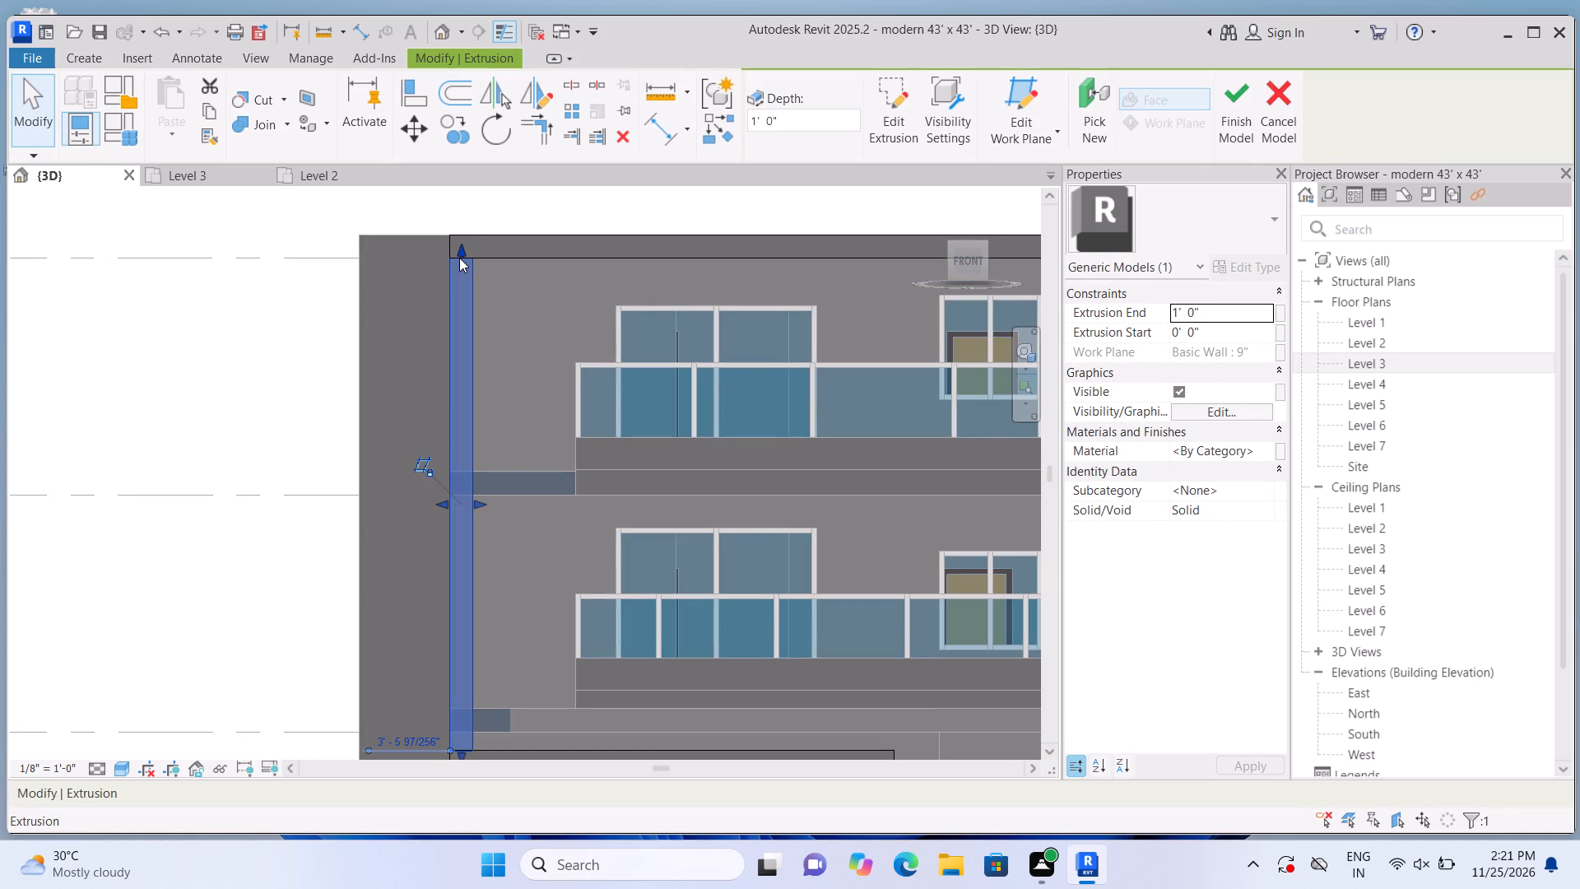
click(484, 209)
scroll(383, 265, down, 2)
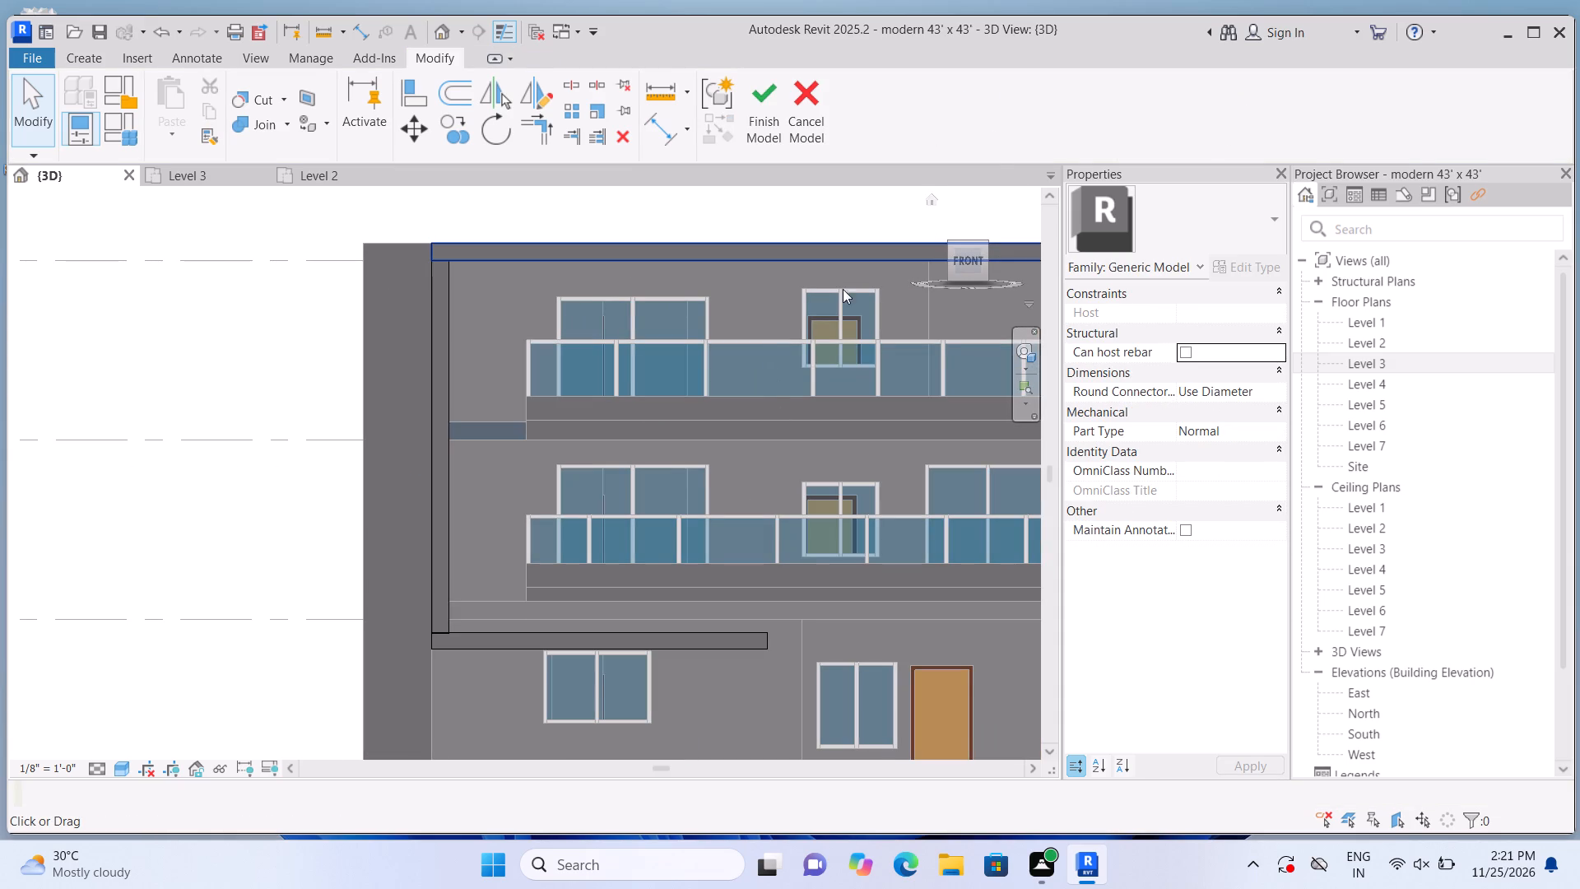
click(444, 30)
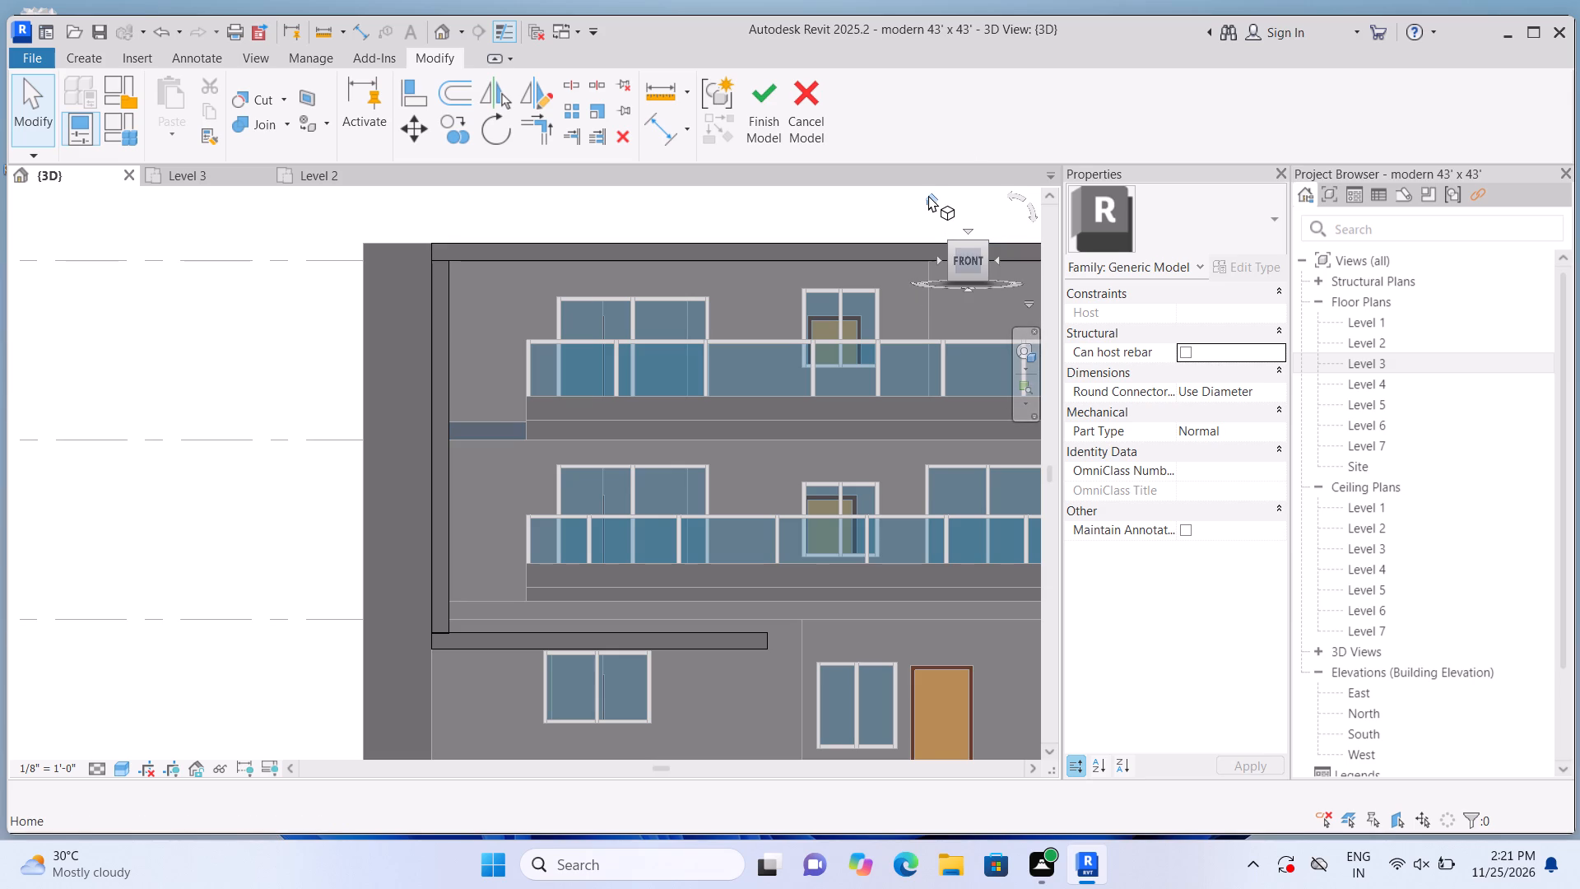
click(928, 195)
scroll(402, 608, up, 2)
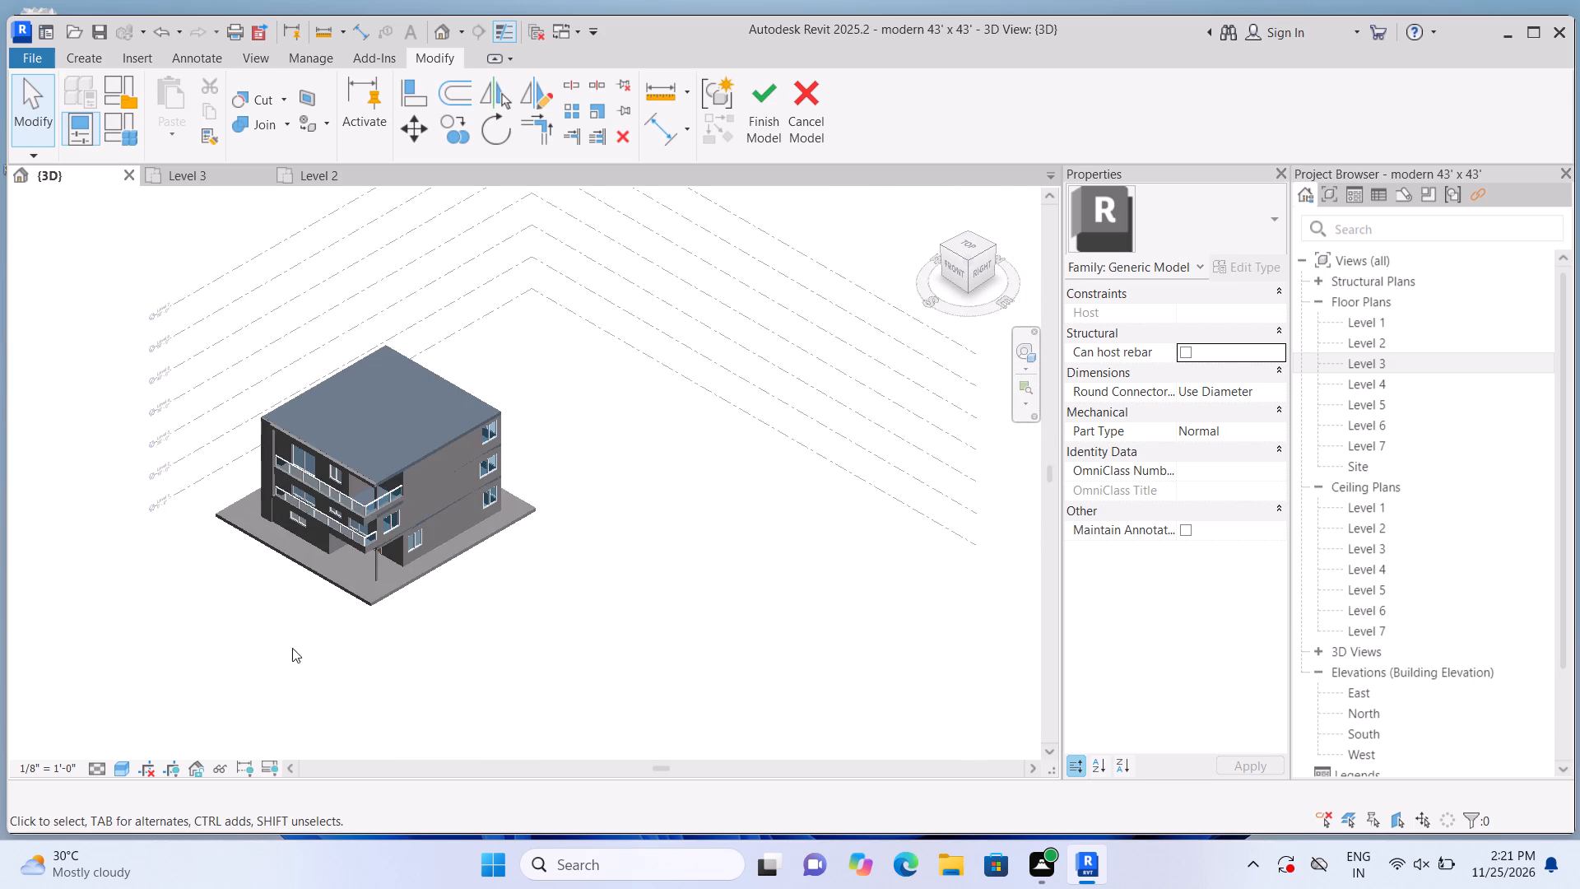
middle_drag(291, 648, 581, 582)
scroll(610, 621, up, 3)
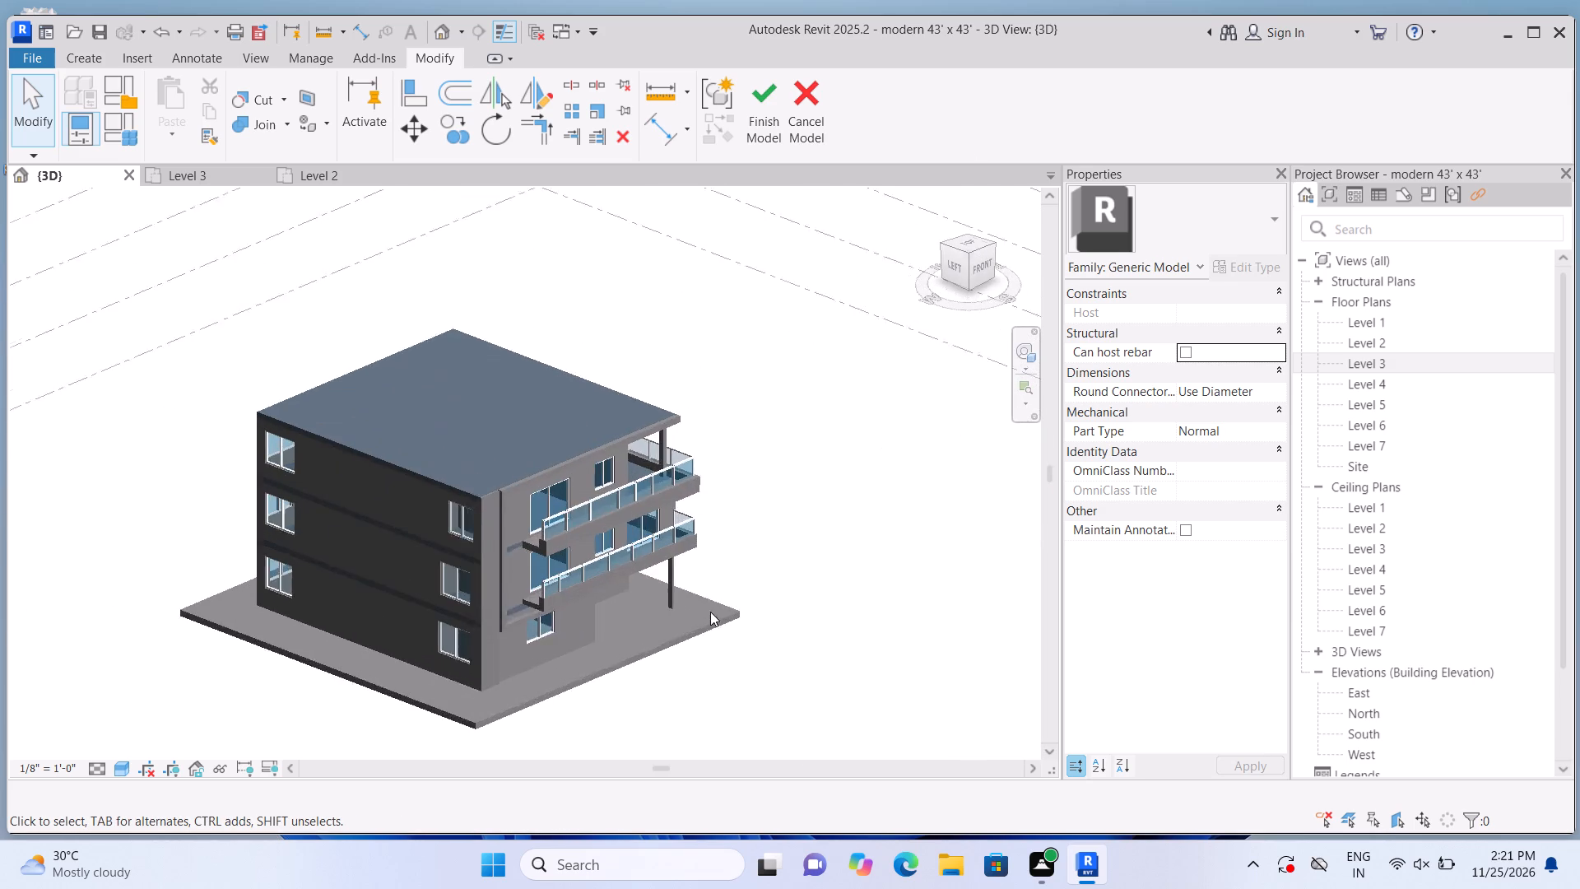
scroll(710, 612, up, 6)
scroll(529, 463, up, 2)
middle_drag(522, 436, 535, 310)
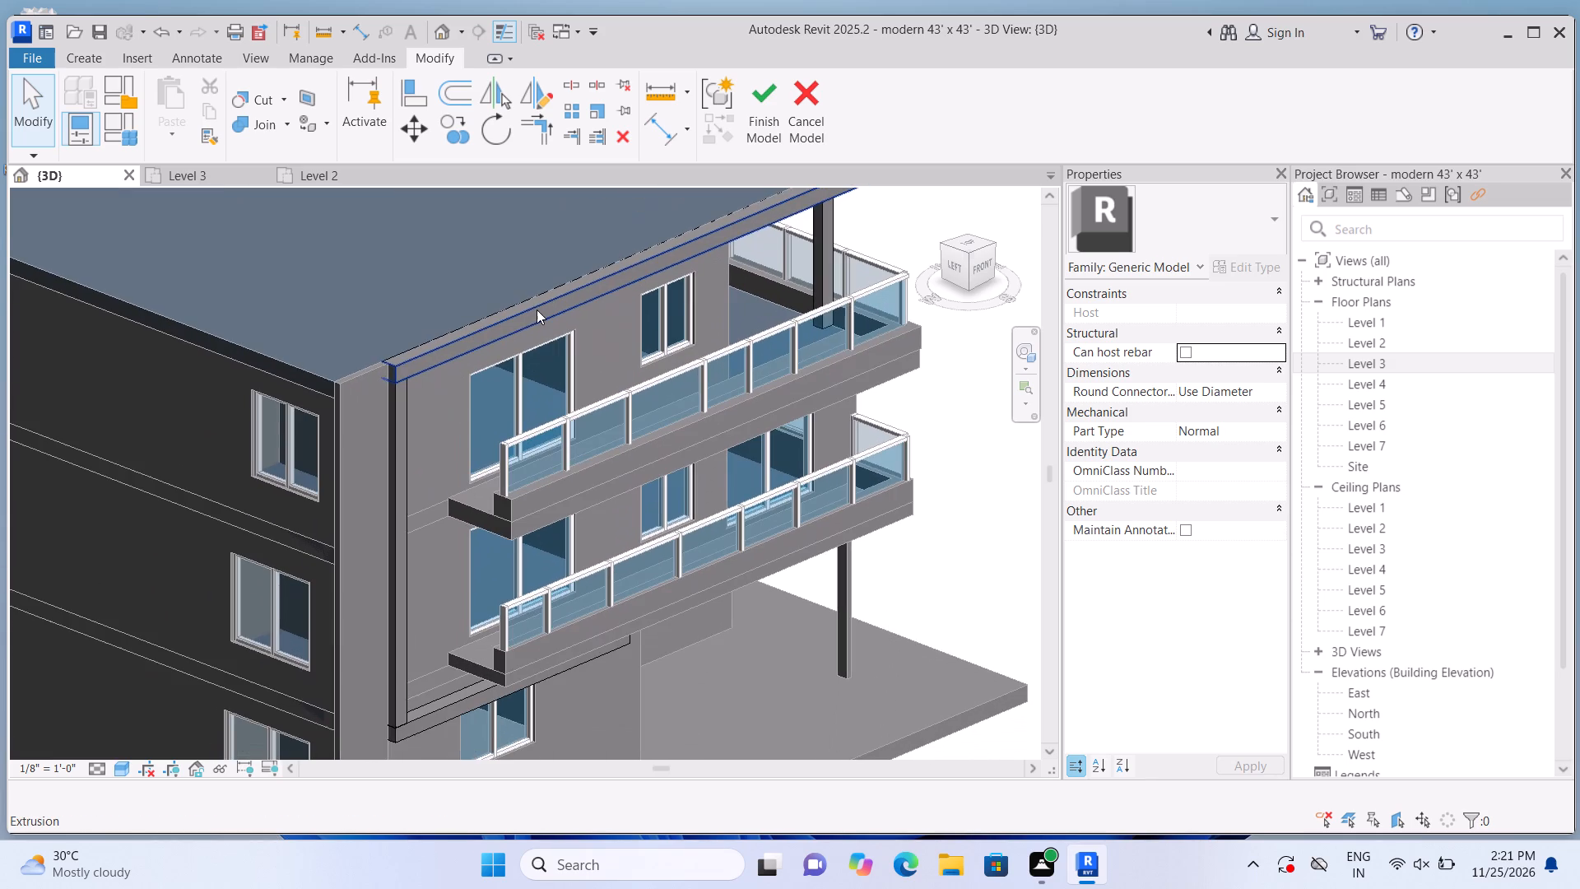
scroll(584, 333, down, 1)
click(579, 306)
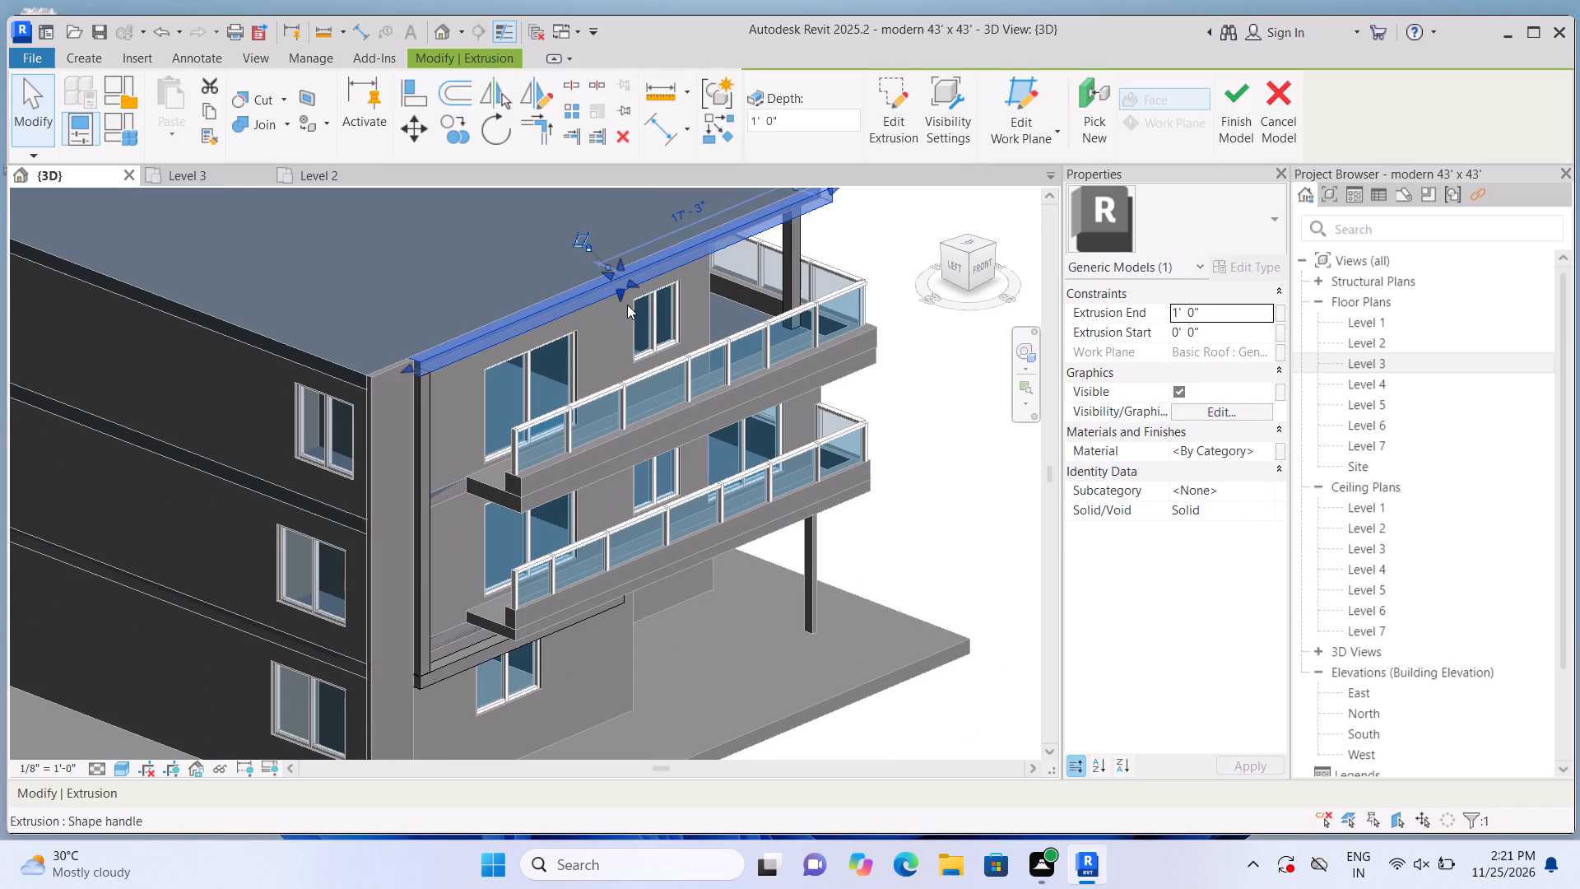
drag(630, 277, 671, 296)
click(671, 296)
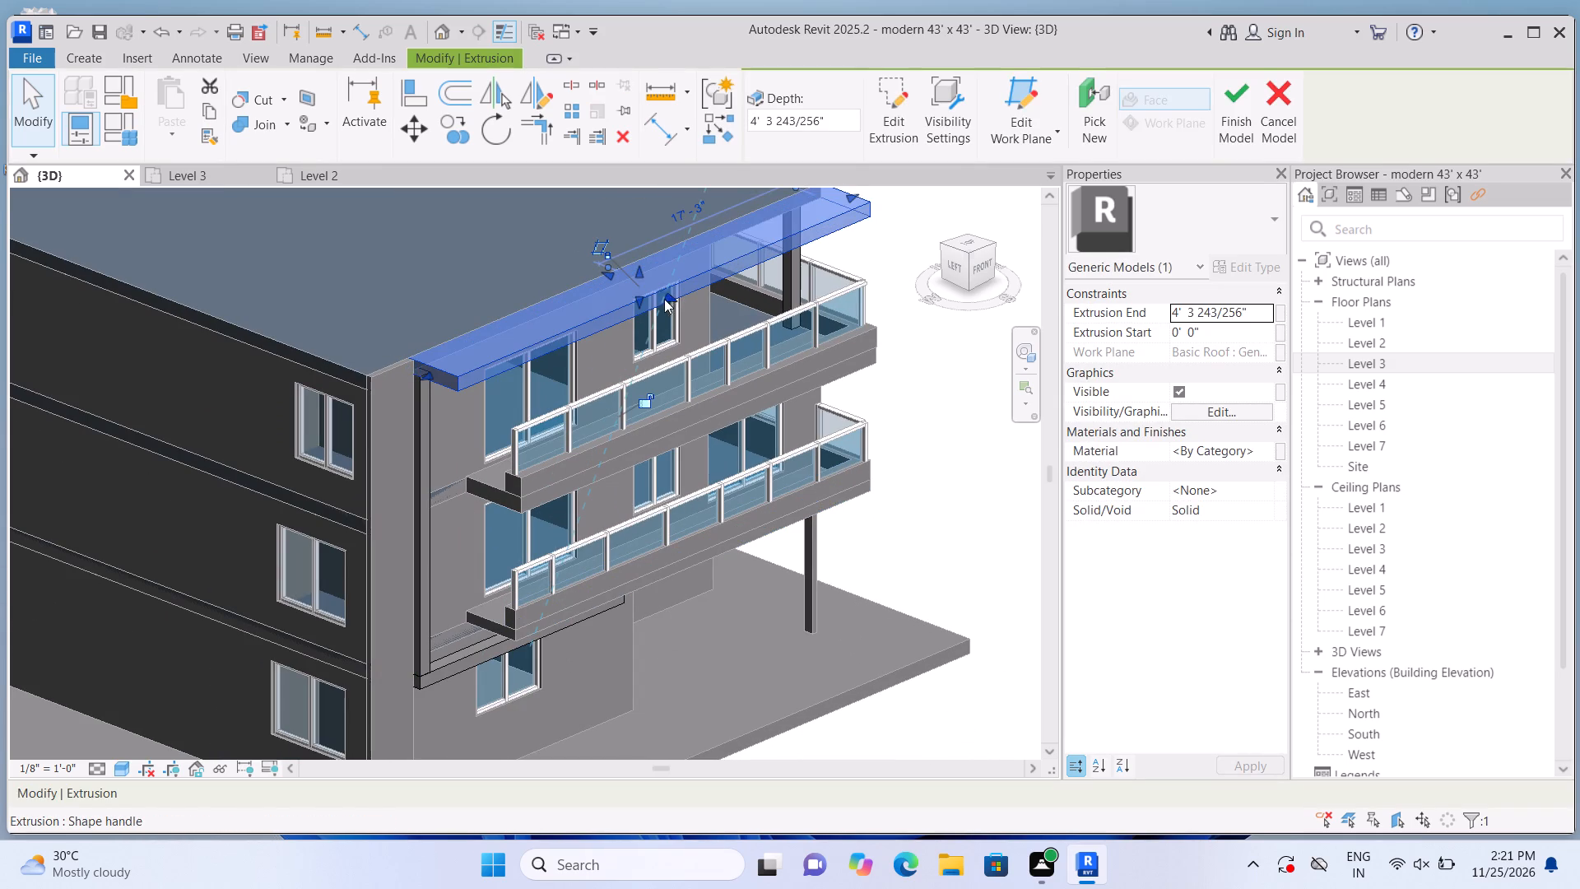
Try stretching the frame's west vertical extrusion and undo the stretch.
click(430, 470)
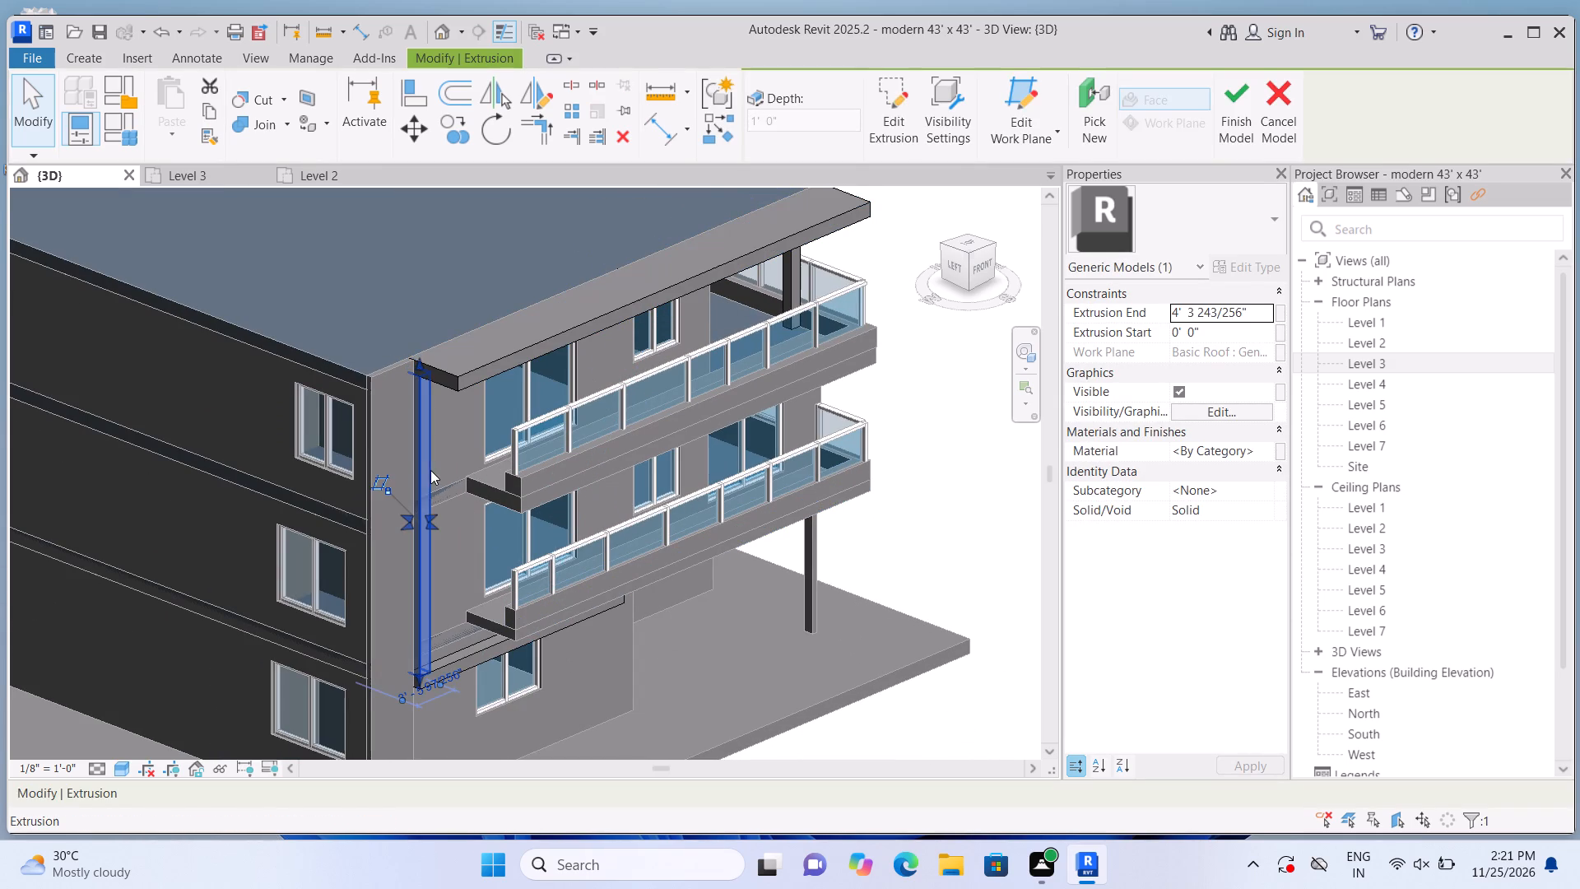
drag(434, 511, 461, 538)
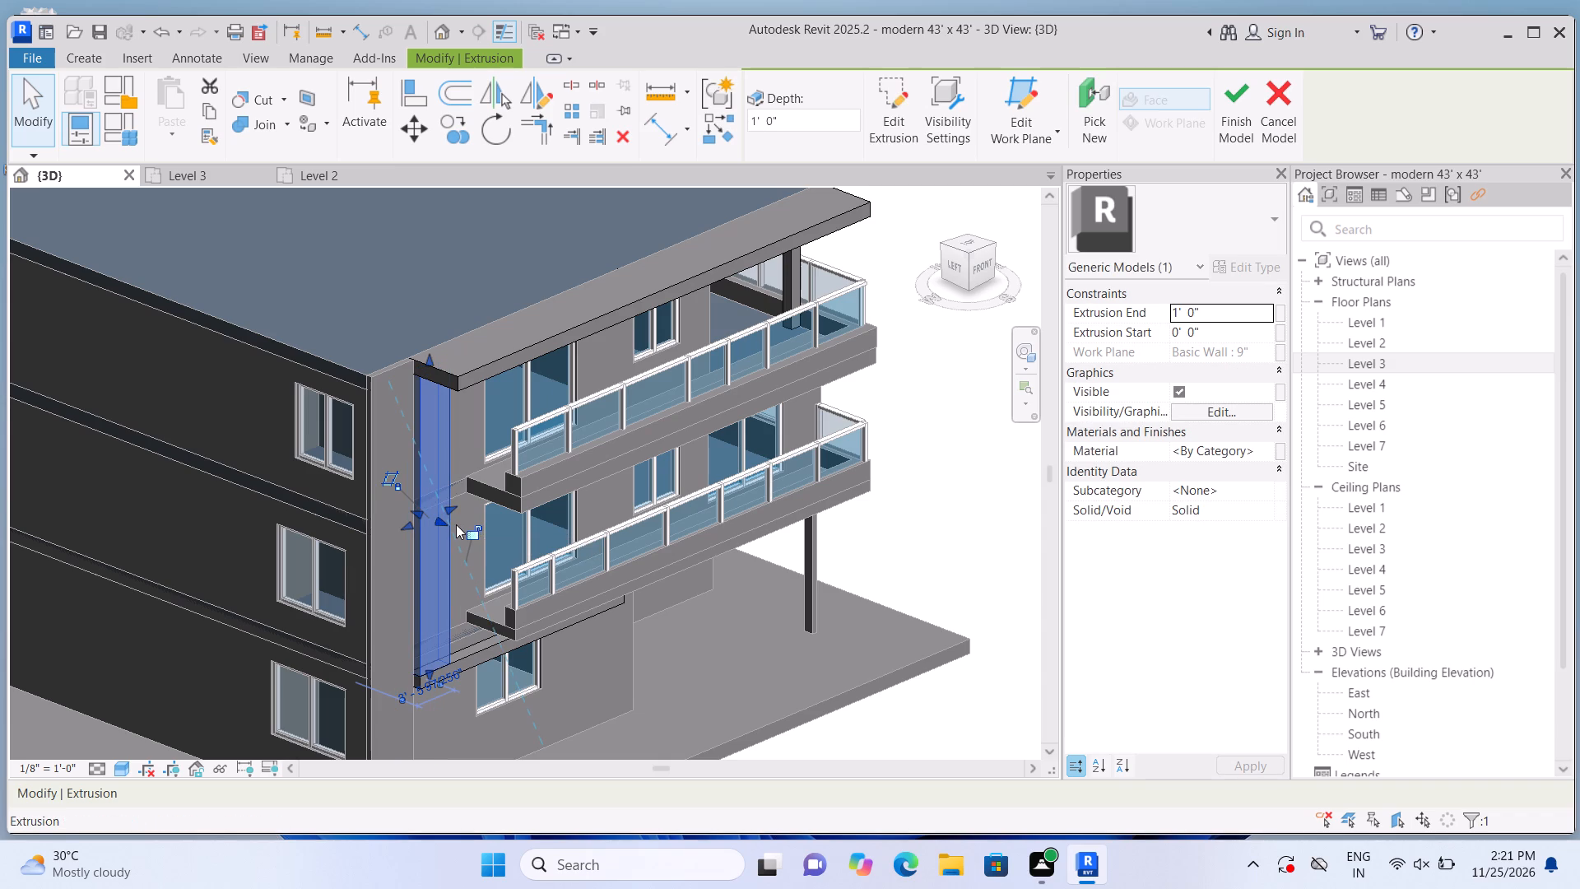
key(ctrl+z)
Pull the frame's west vertical extrusion outward to match the top piece's depth of about 4' 4".
scroll(462, 518, down, 2)
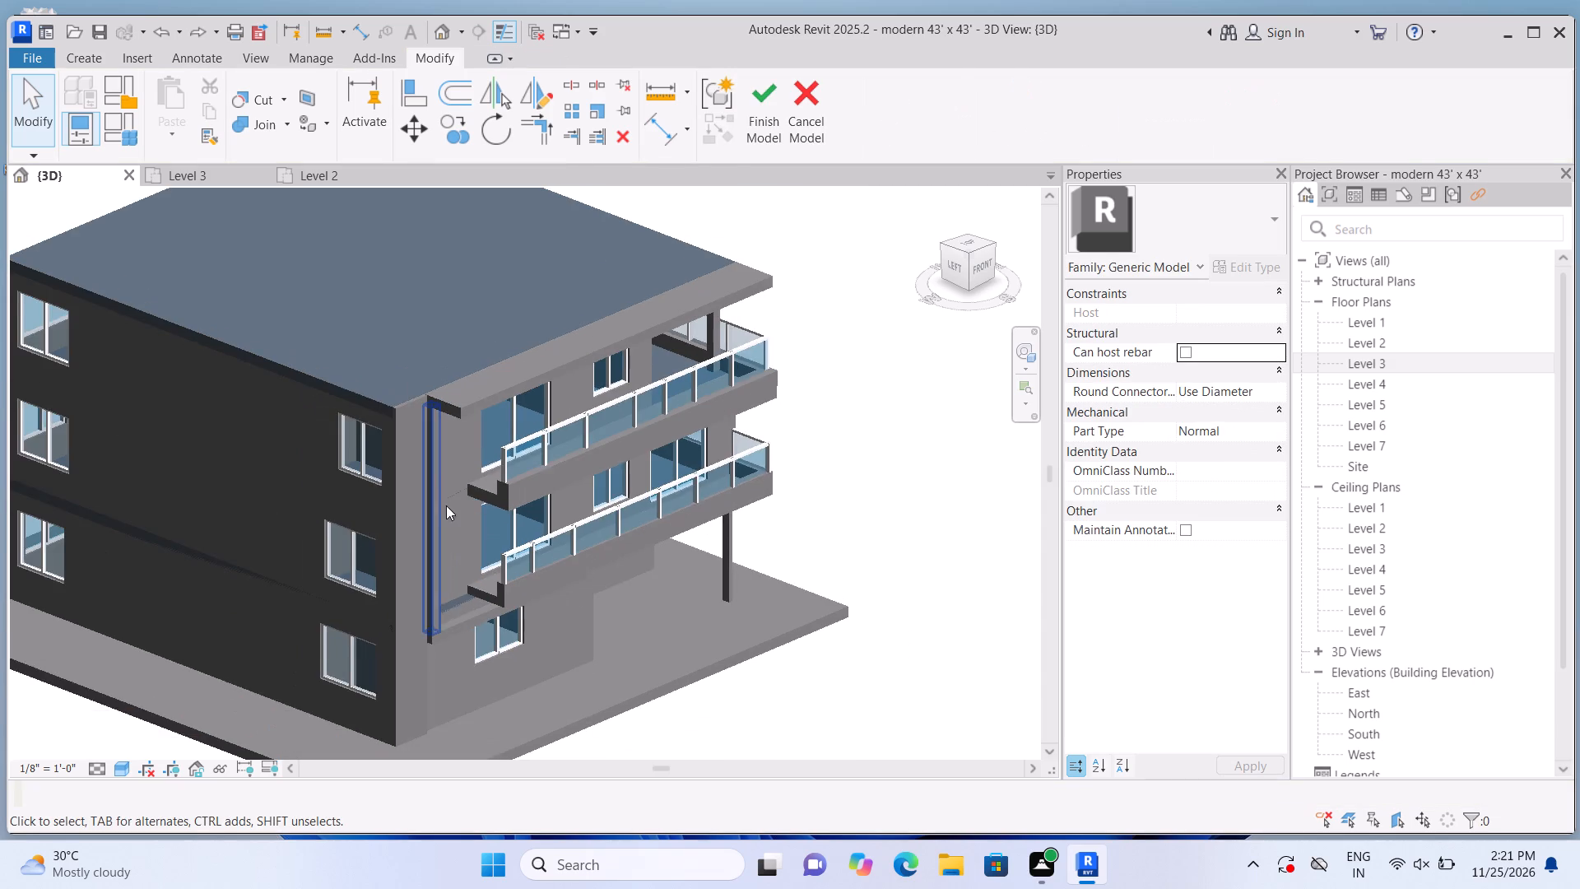
click(441, 504)
scroll(442, 529, up, 4)
drag(439, 517, 460, 533)
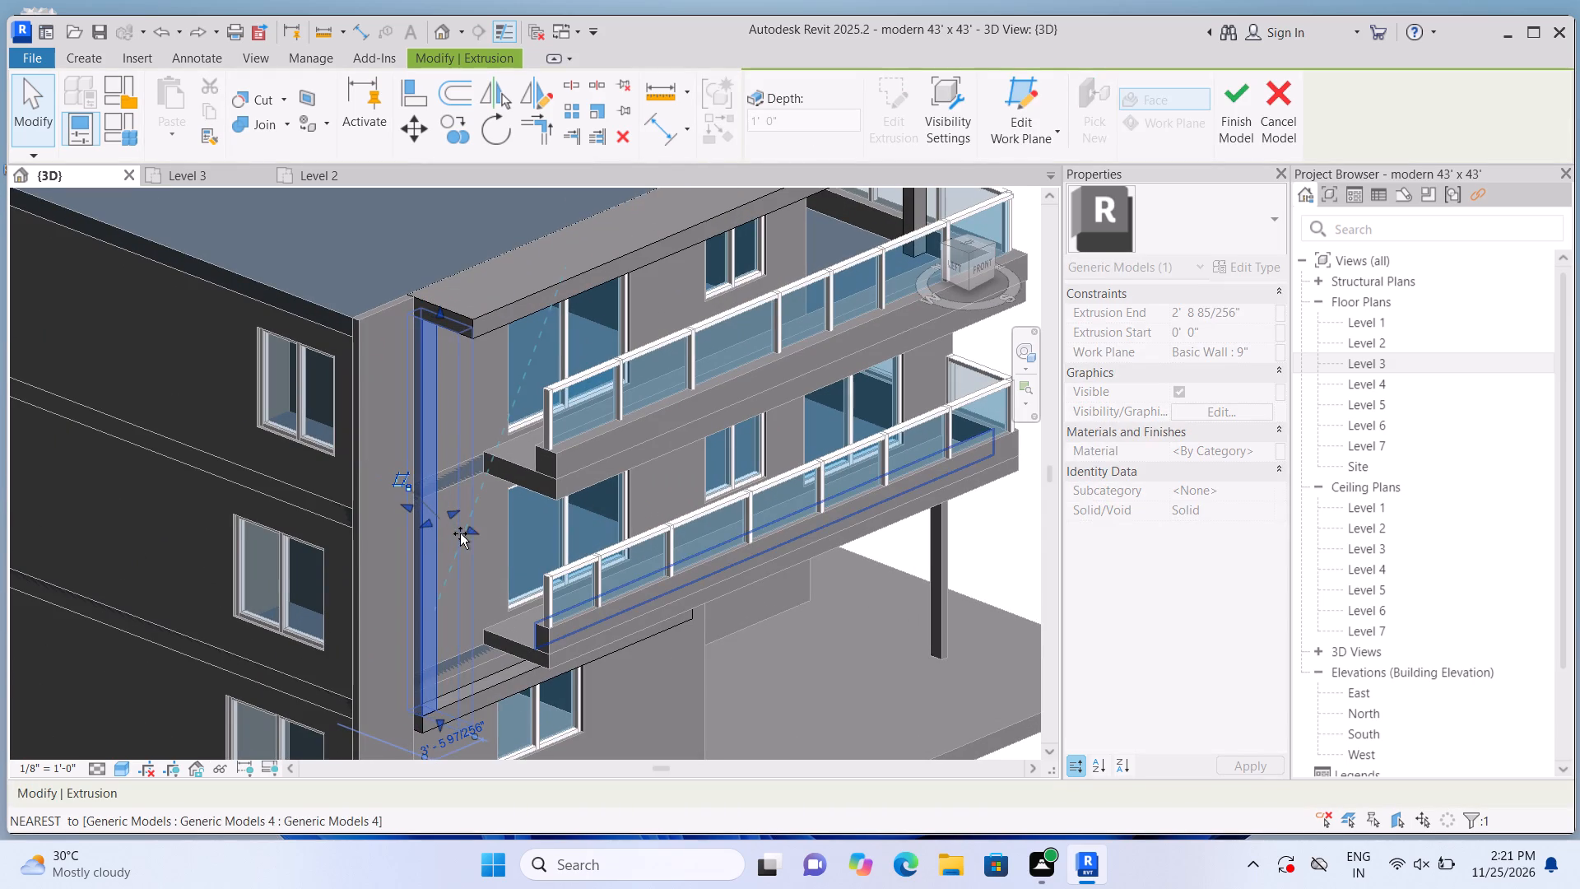
drag(460, 533, 473, 545)
scroll(463, 521, down, 4)
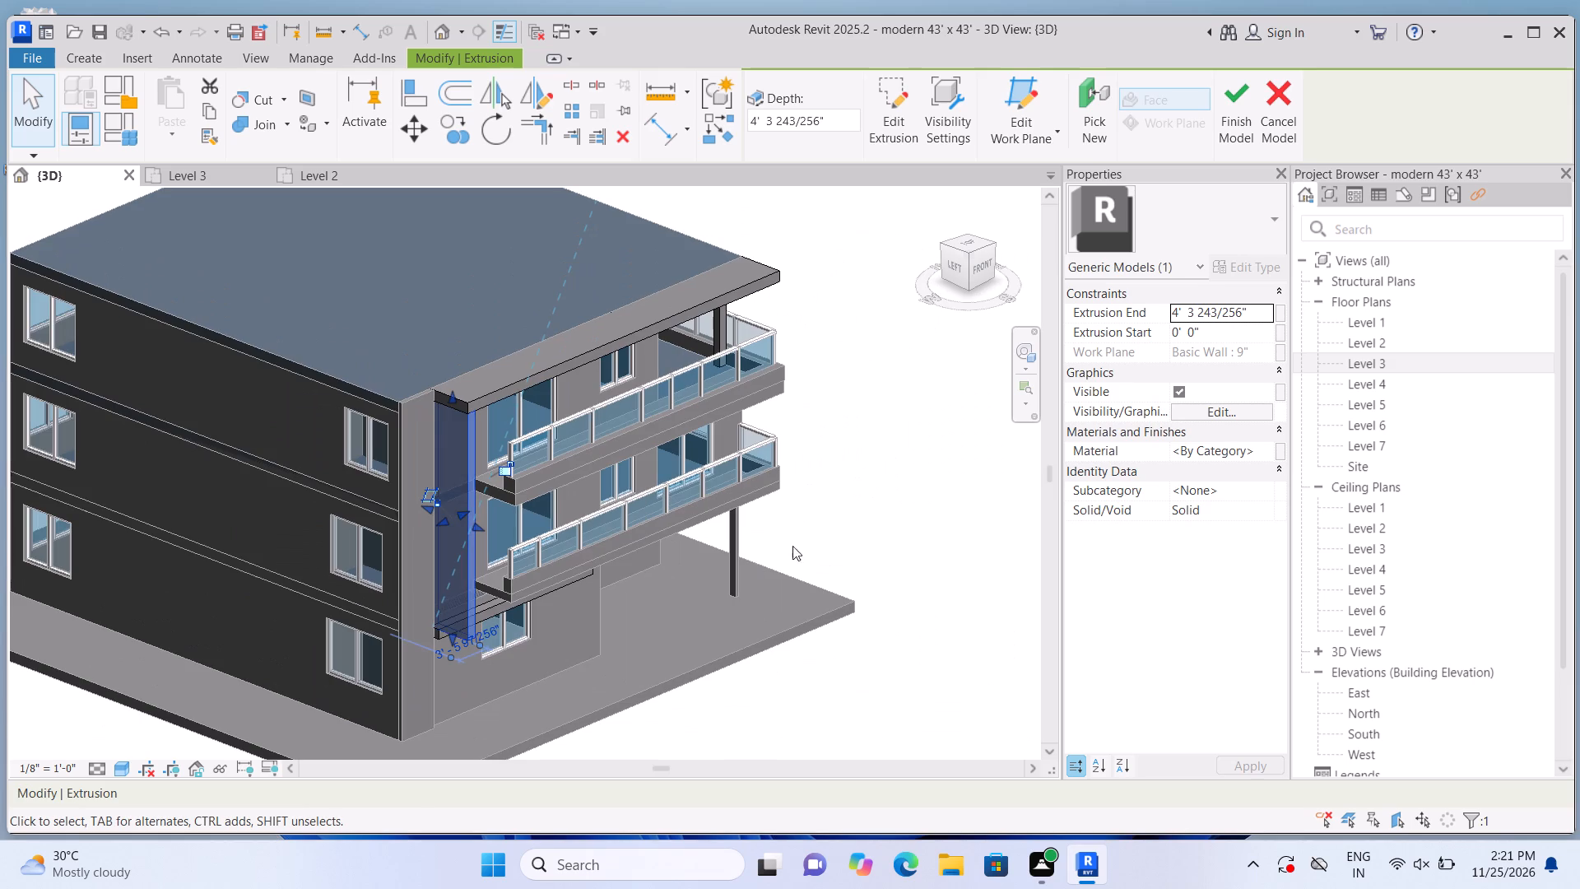
click(806, 538)
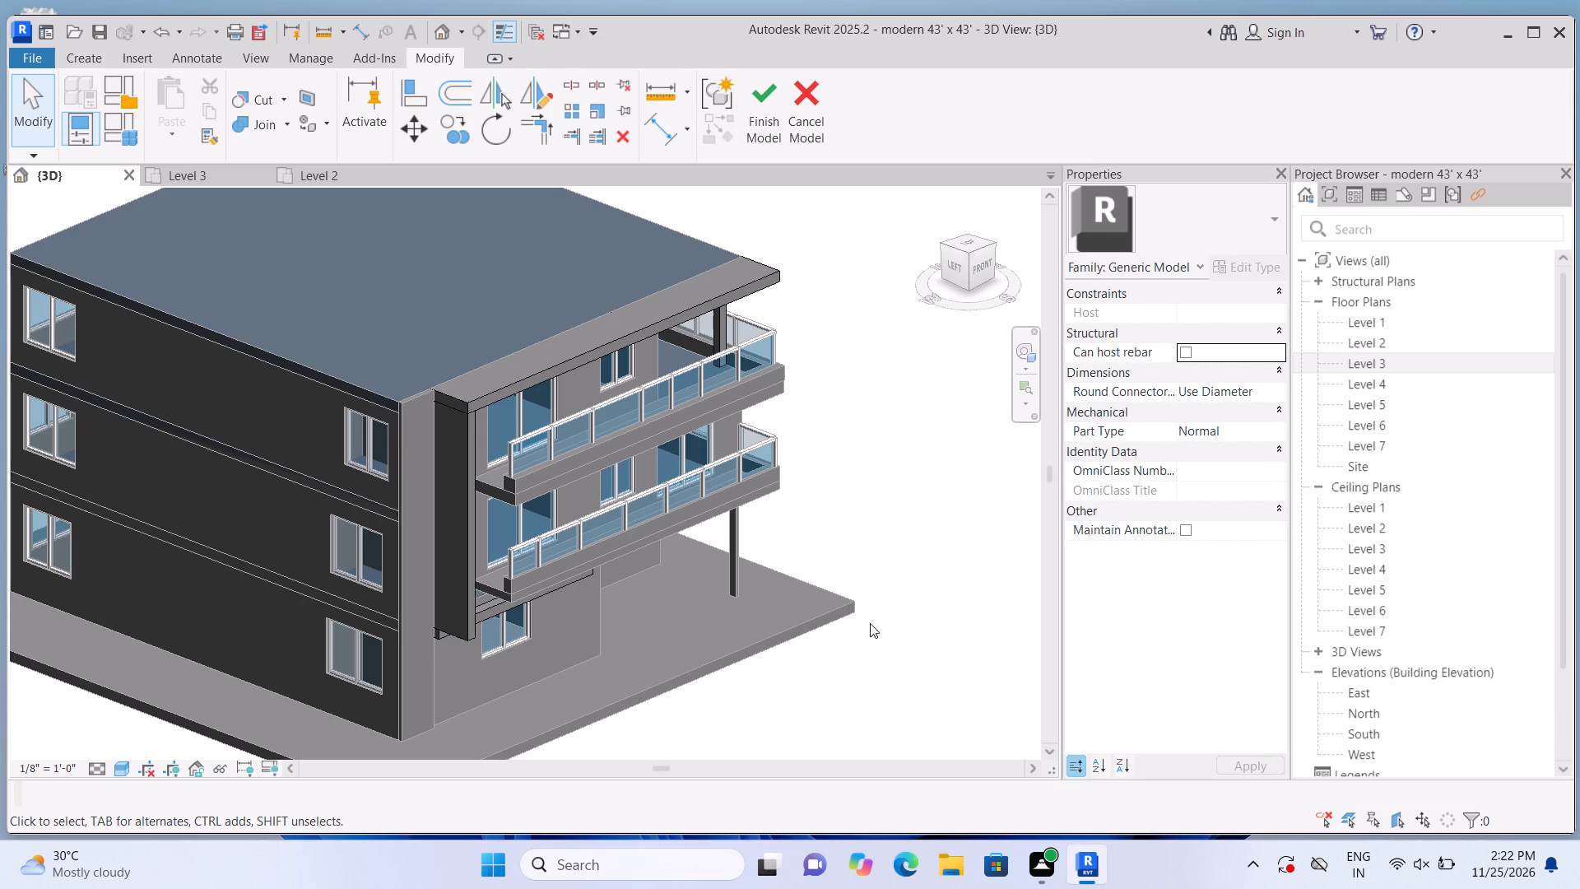
Examine the deepened top and west pieces of the frame from both front corners of the house.
shift+middle_drag(871, 524, 854, 524)
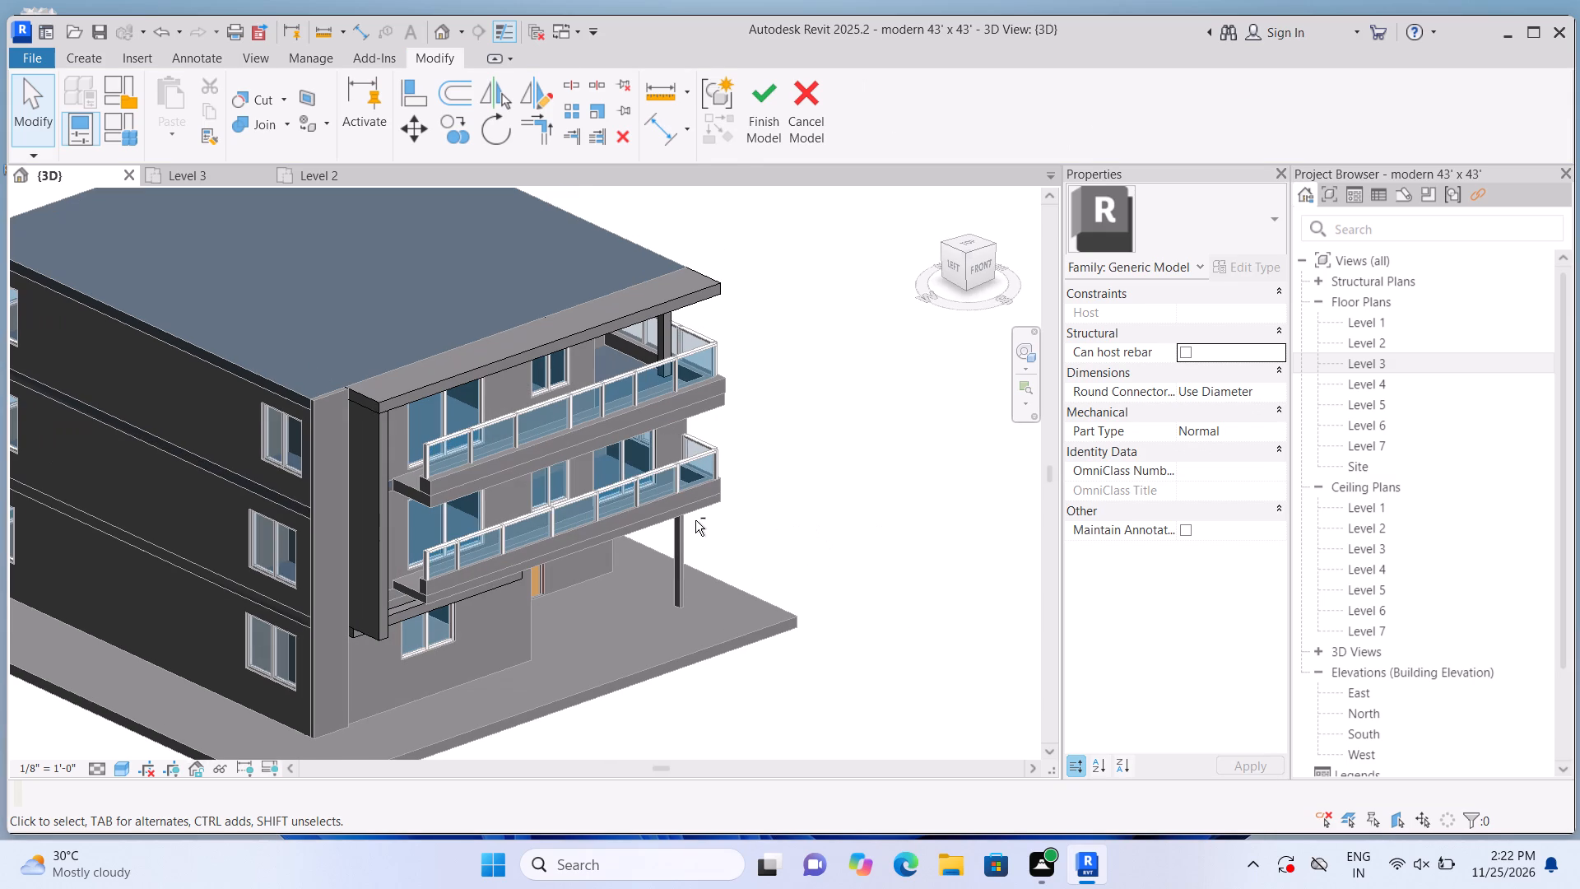
scroll(718, 521, down, 1)
shift+middle_drag(824, 575, 681, 579)
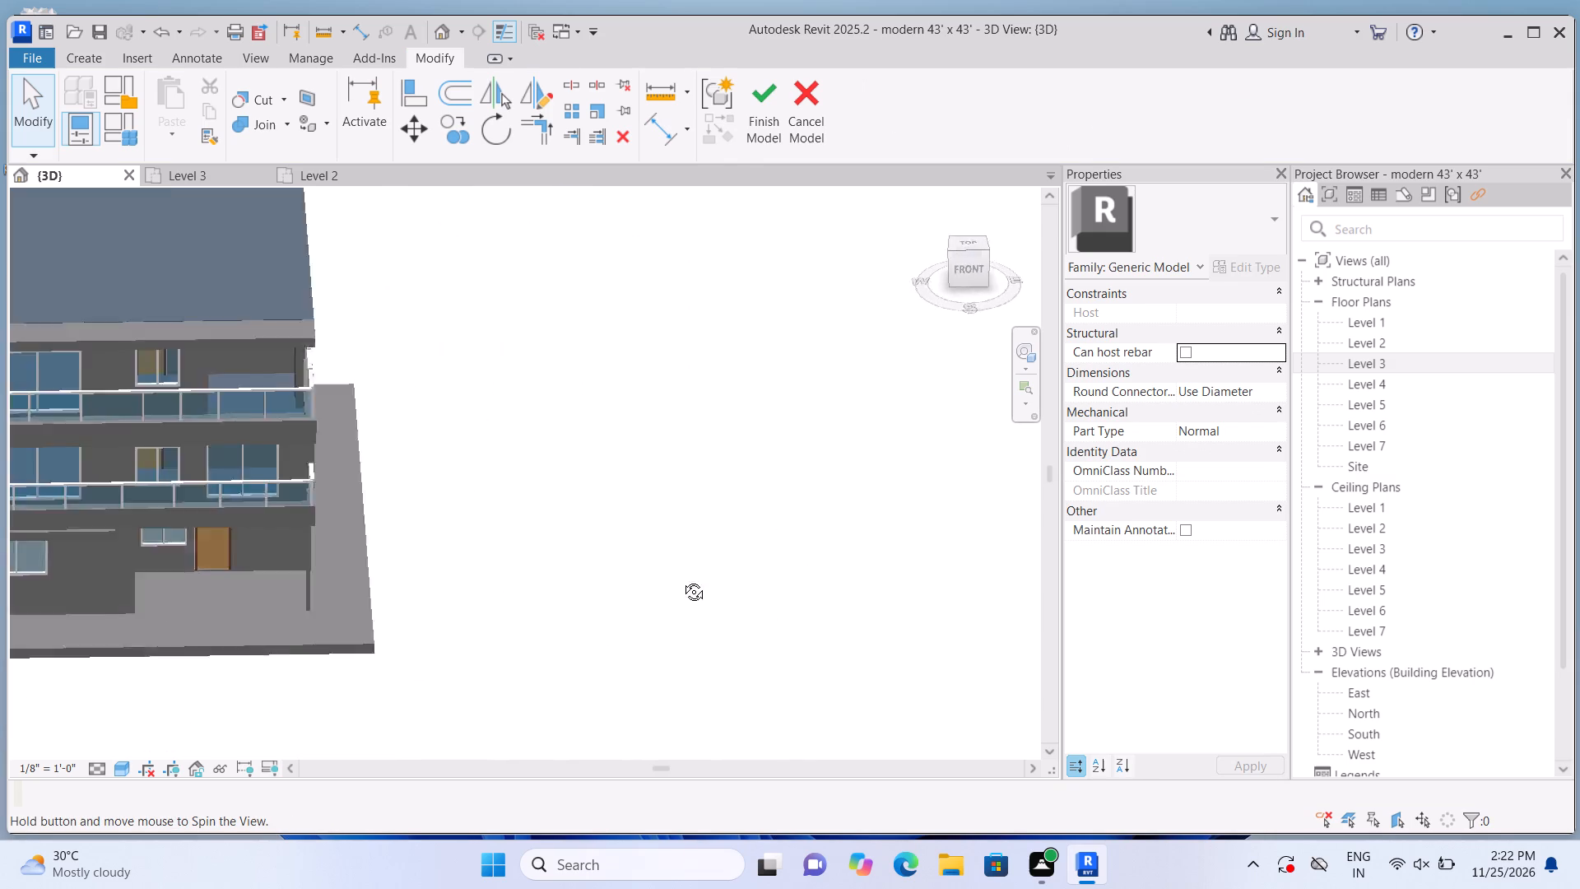
shift+middle_drag(681, 579, 579, 560)
middle_drag(430, 485, 714, 668)
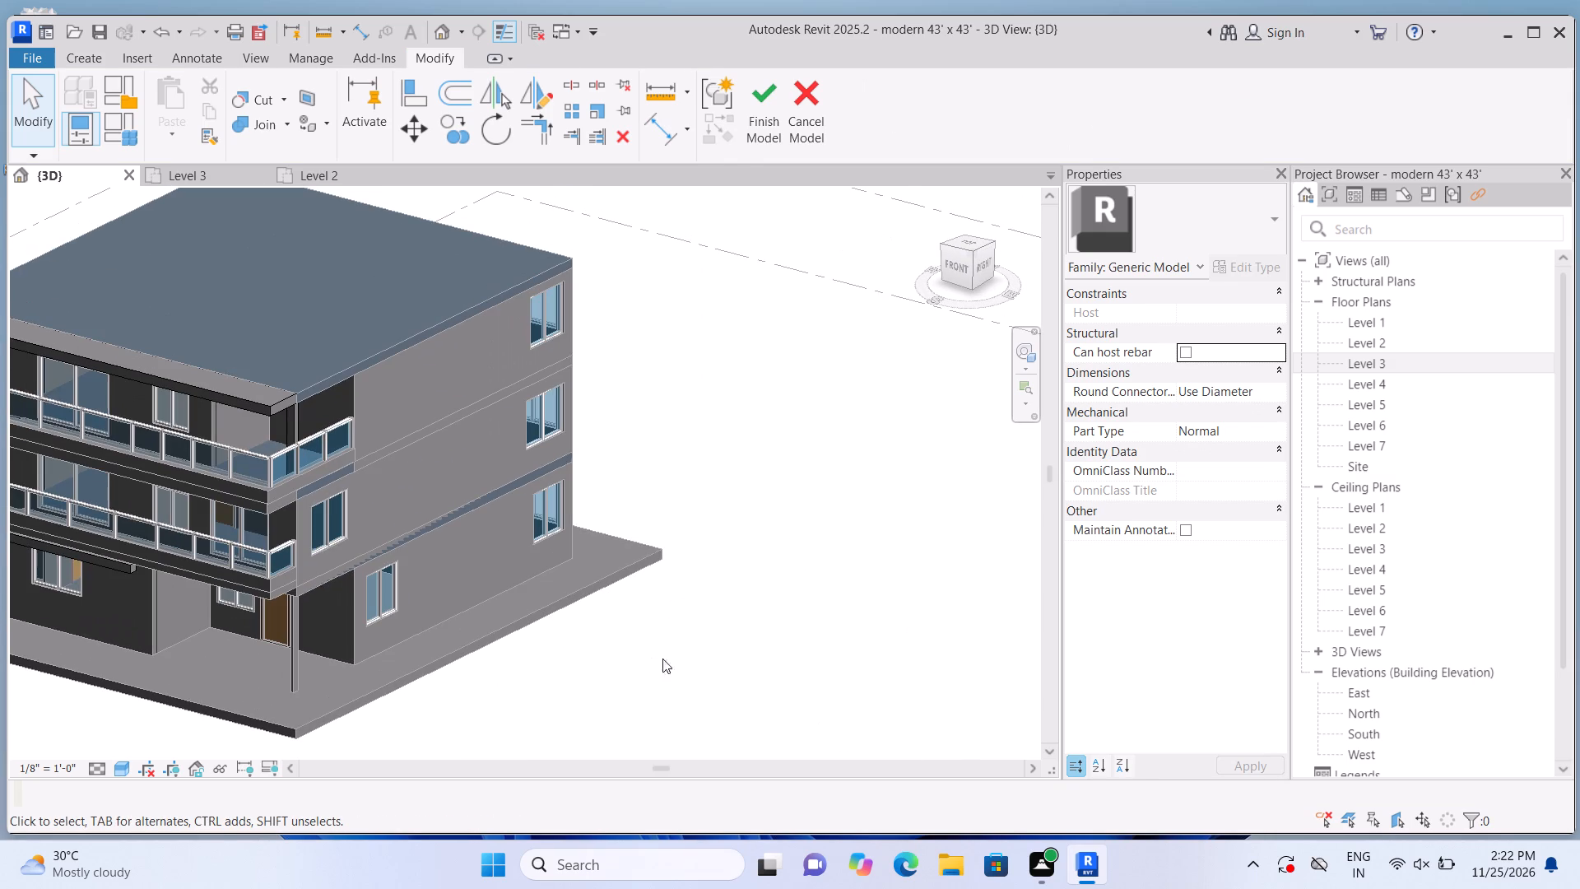
shift+middle_drag(533, 666, 537, 630)
middle_drag(574, 652, 909, 700)
scroll(256, 411, up, 3)
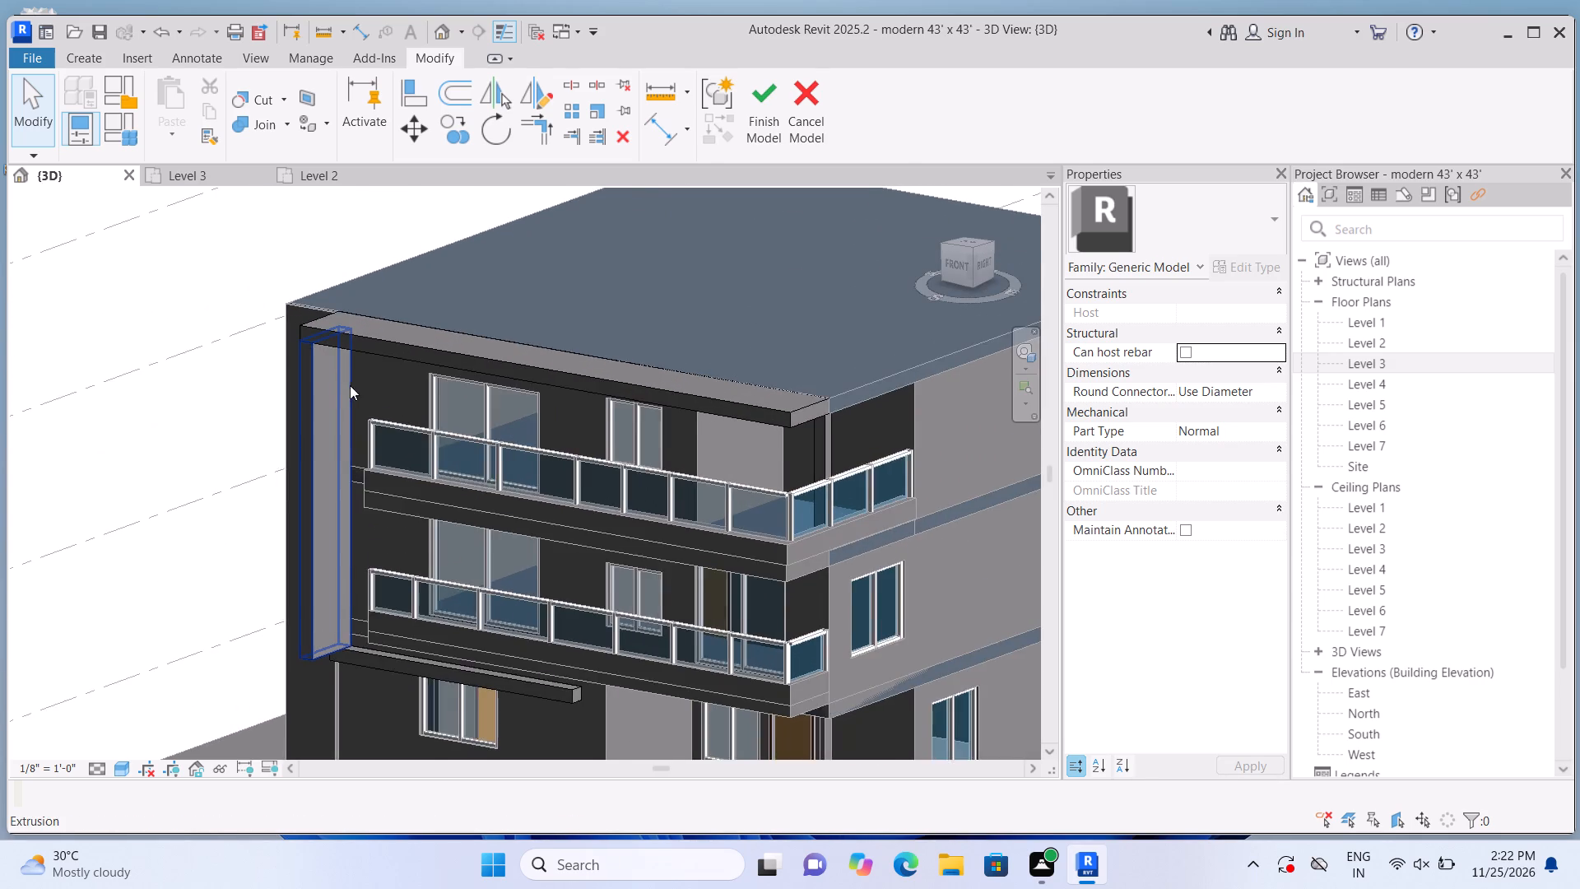
scroll(352, 380, down, 1)
Pull the frame's bottom horizontal extrusion, above the ground-floor window, outward to match the vertical piece's depth of about 4' 4".
middle_drag(356, 685, 288, 574)
scroll(288, 574, up, 1)
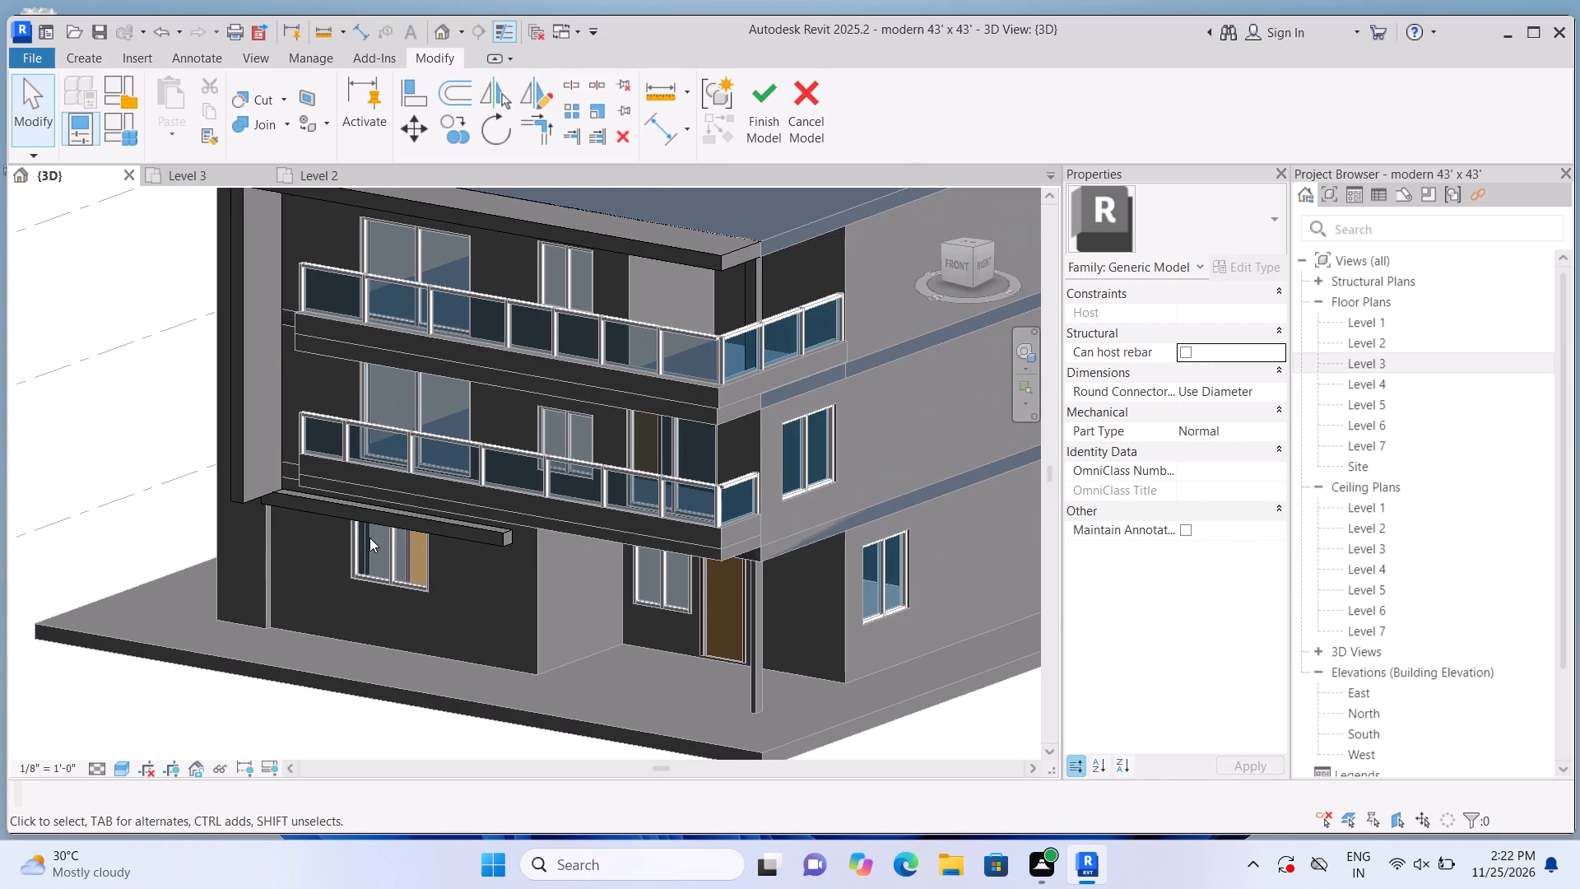
click(407, 507)
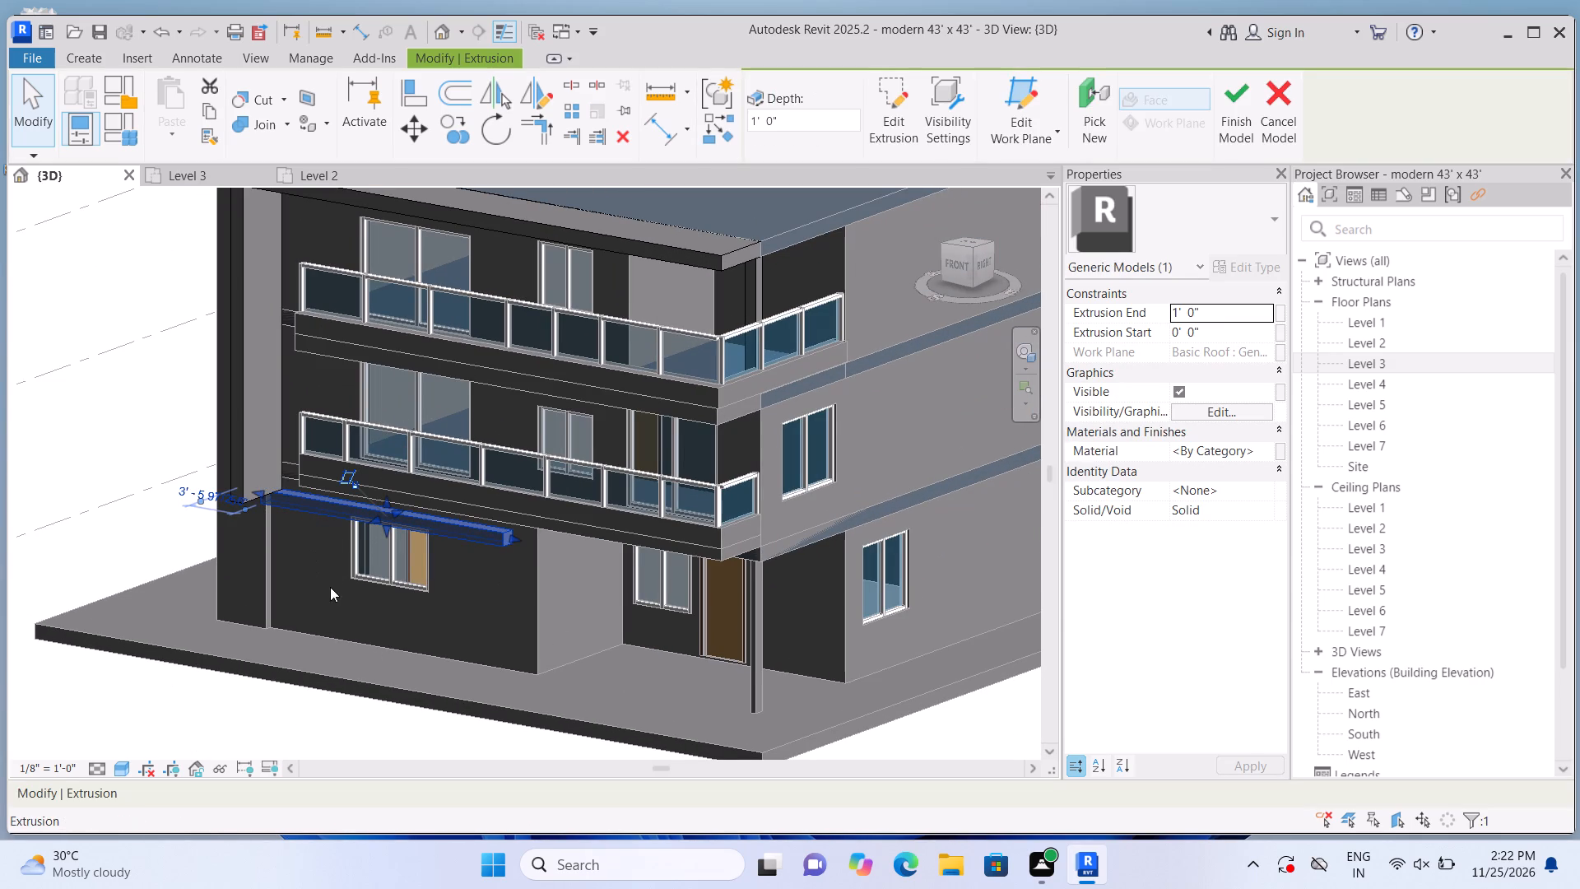
middle_drag(370, 663, 389, 691)
scroll(395, 596, up, 1)
scroll(272, 503, up, 4)
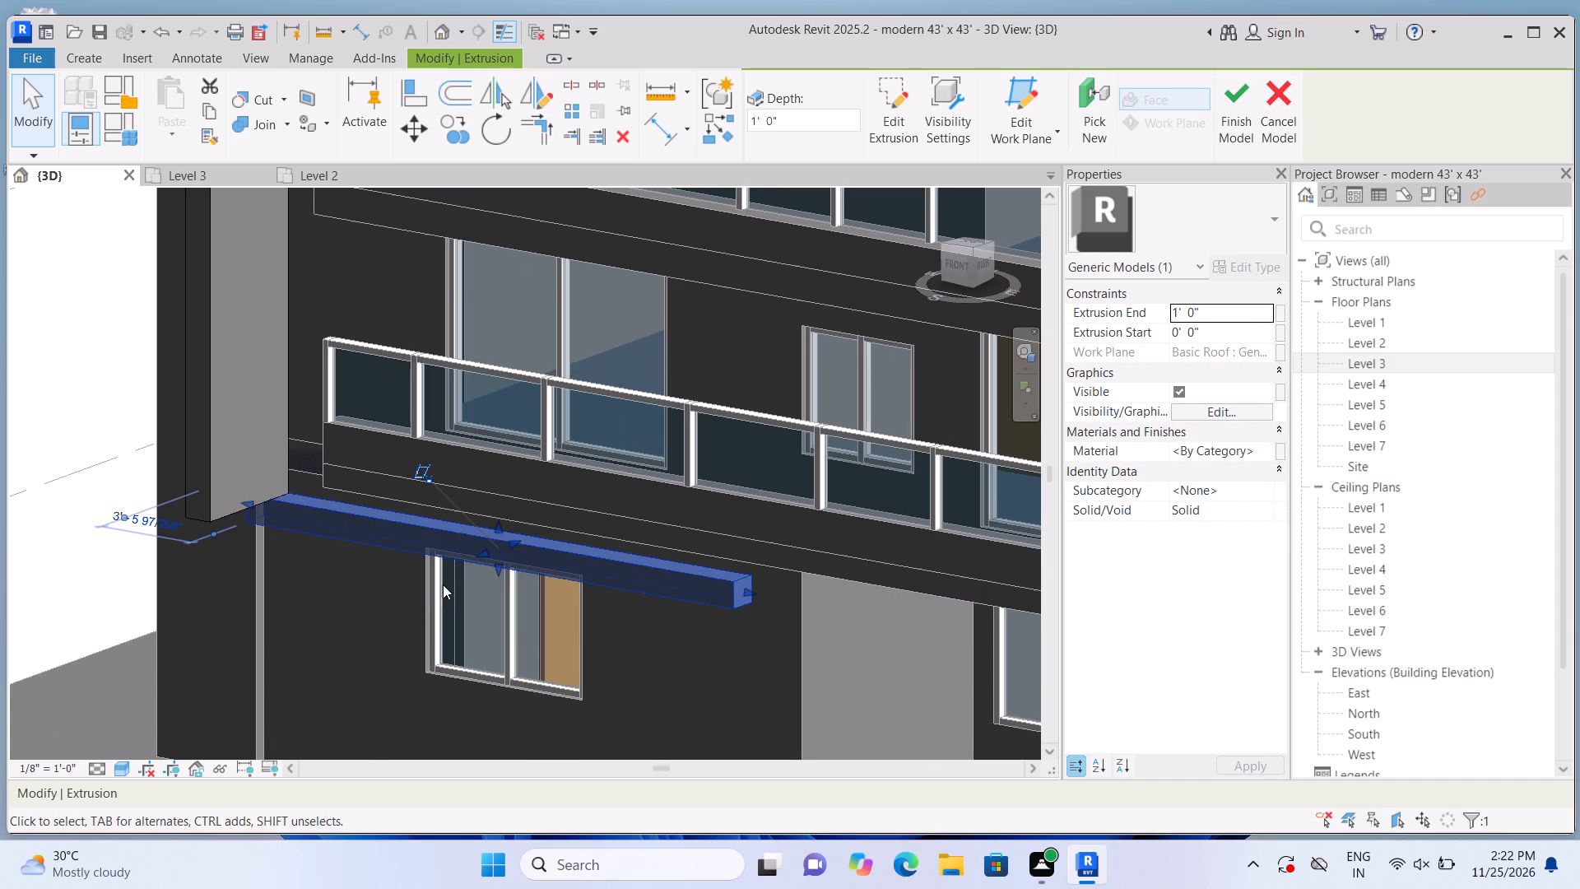
drag(482, 547, 445, 575)
scroll(444, 575, down, 2)
click(111, 576)
scroll(162, 580, up, 1)
scroll(254, 593, up, 1)
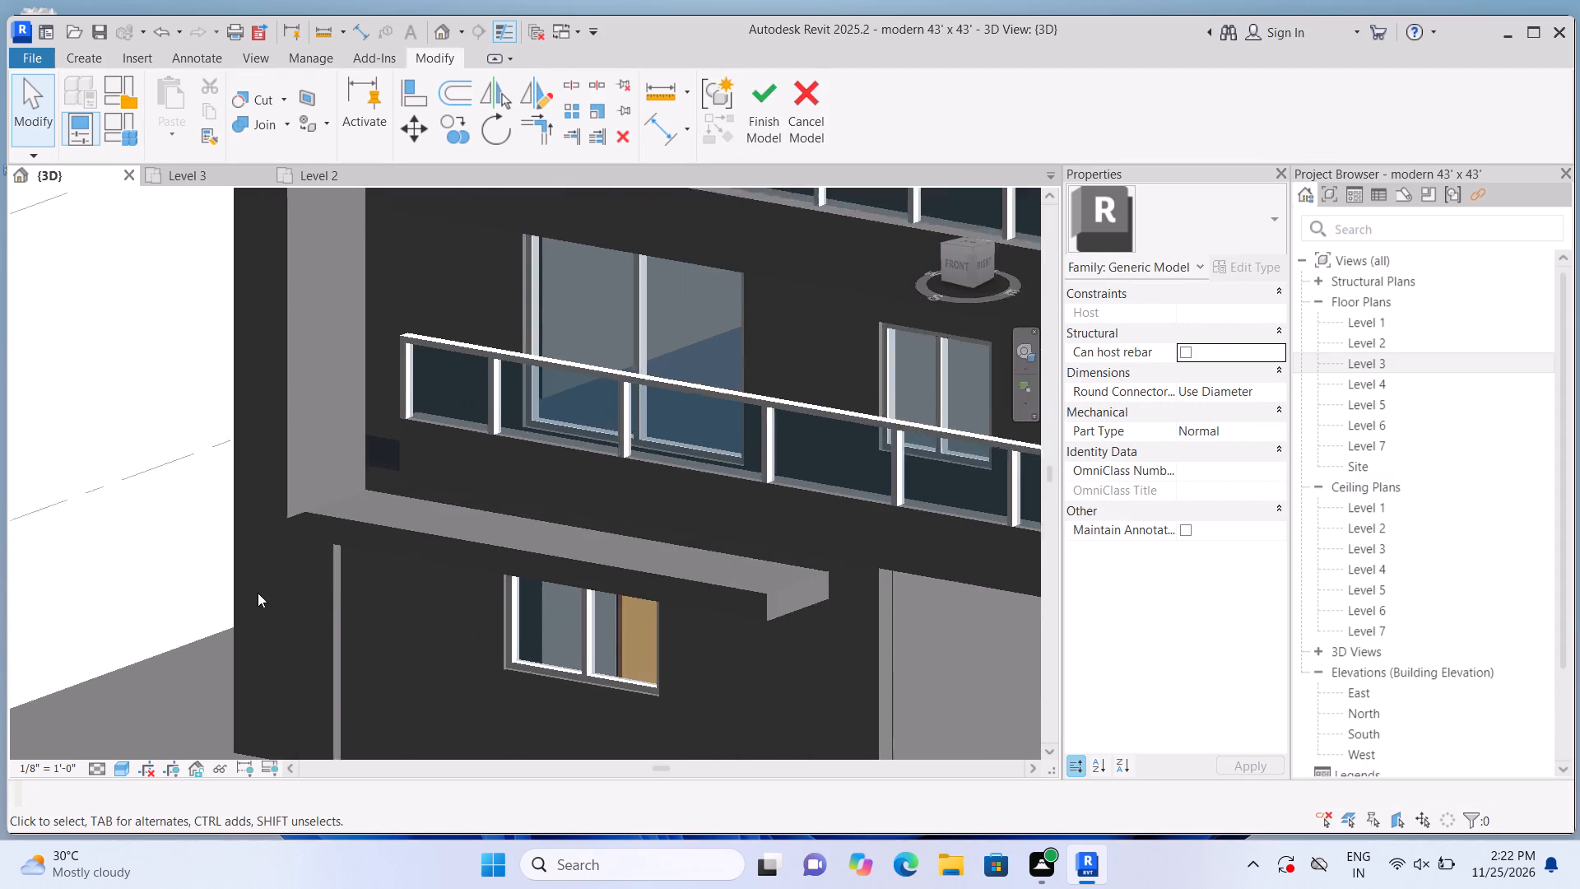
scroll(258, 593, up, 1)
click(402, 542)
scroll(450, 556, up, 1)
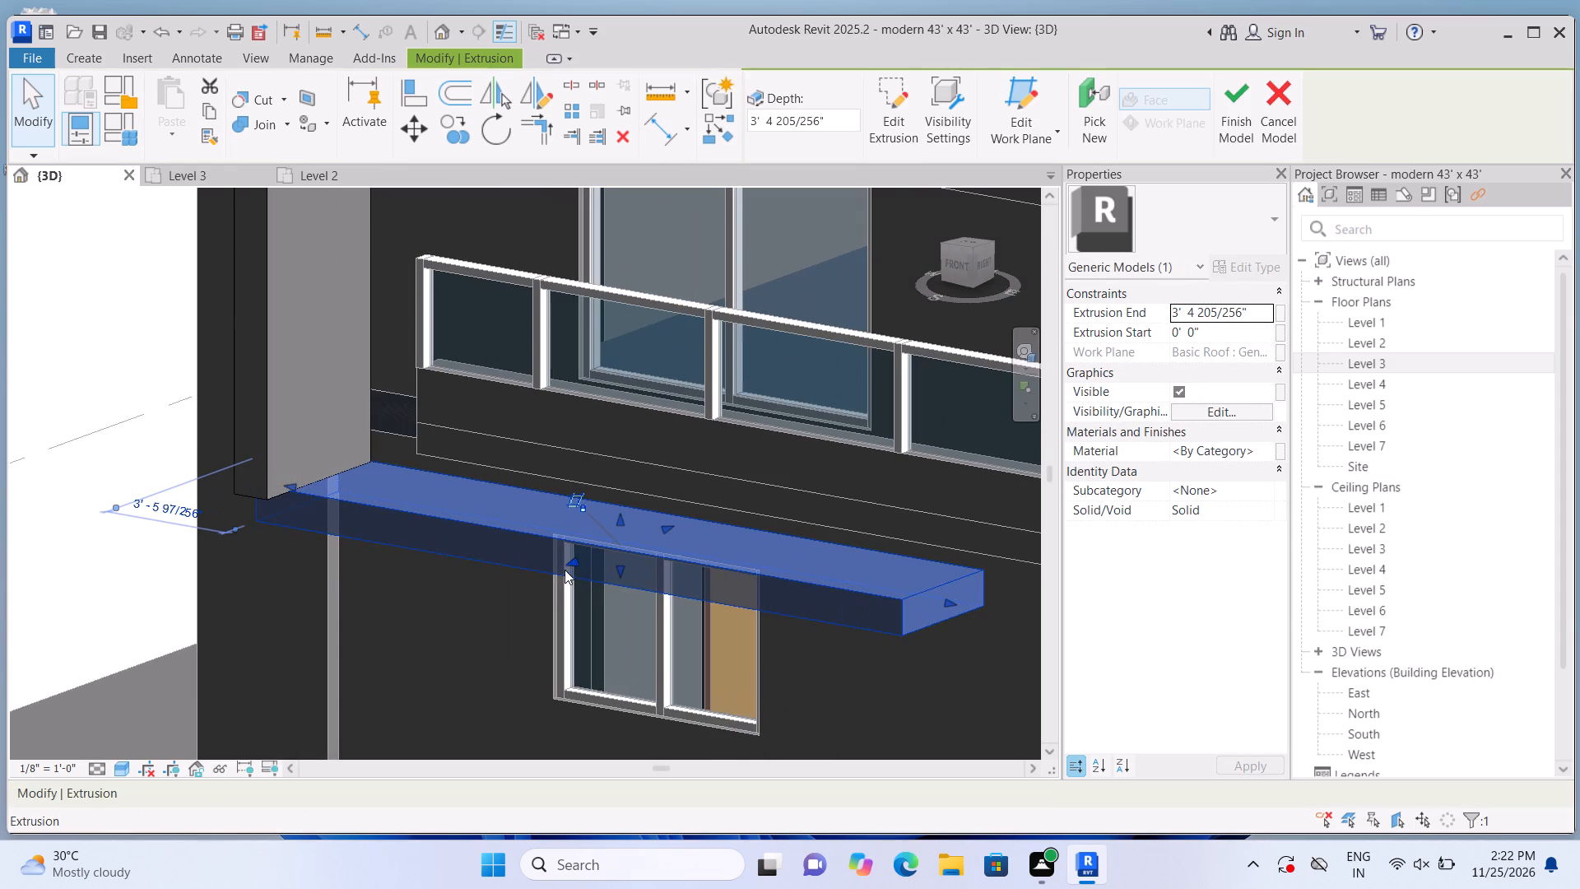
drag(577, 560, 561, 566)
double_click(561, 566)
scroll(562, 566, down, 2)
click(109, 613)
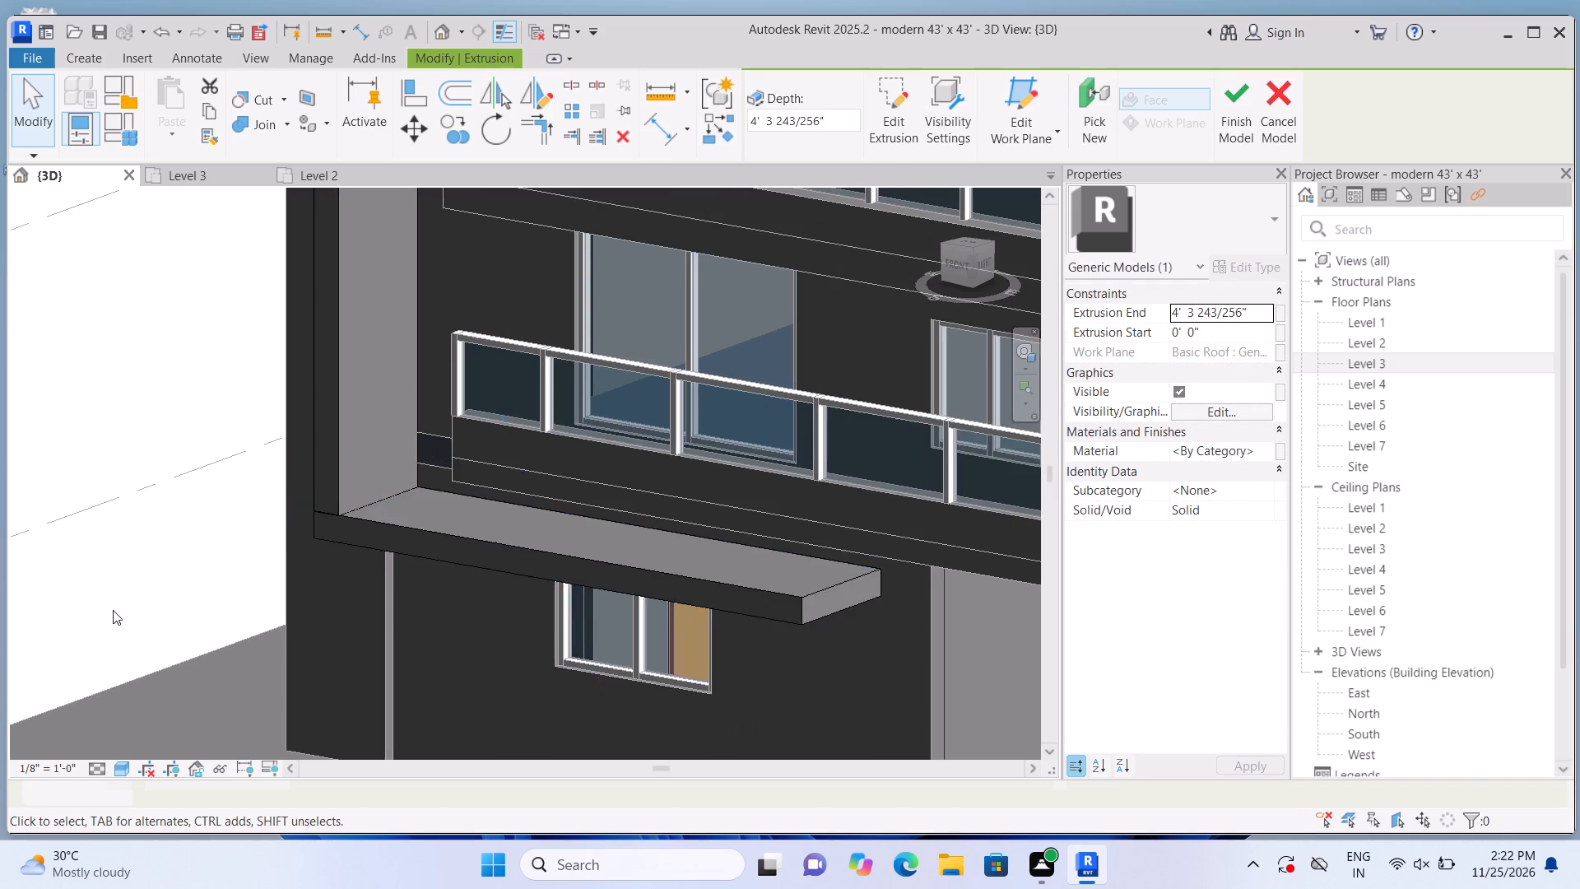
Join the frame's west vertical extrusion with its top and bottom horizontal extrusions using Join Geometry.
scroll(131, 598, down, 8)
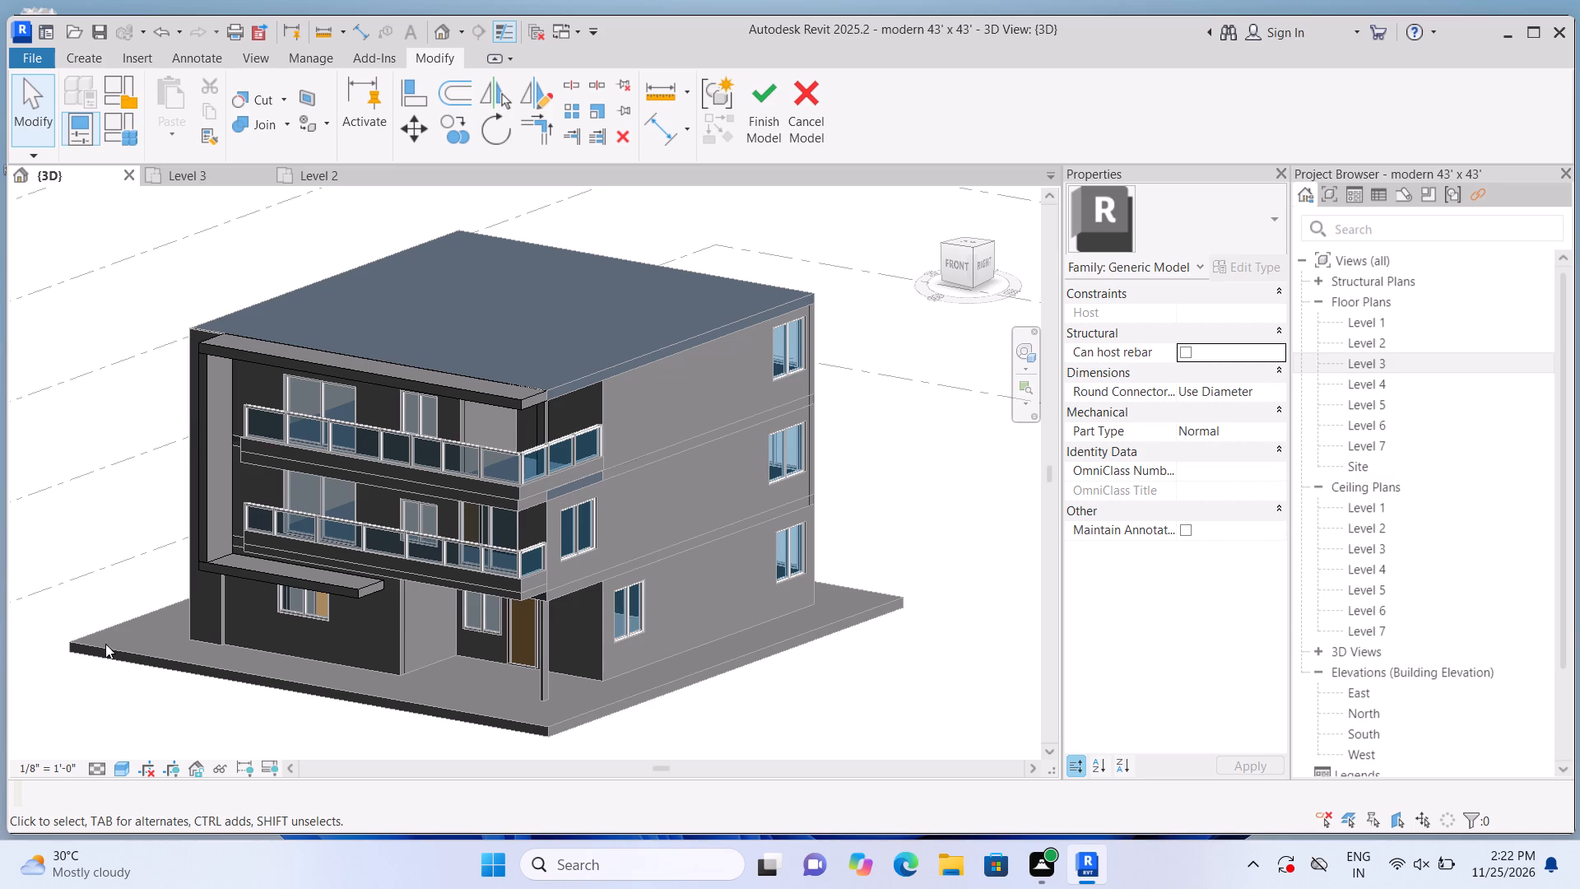
middle_drag(77, 751, 82, 730)
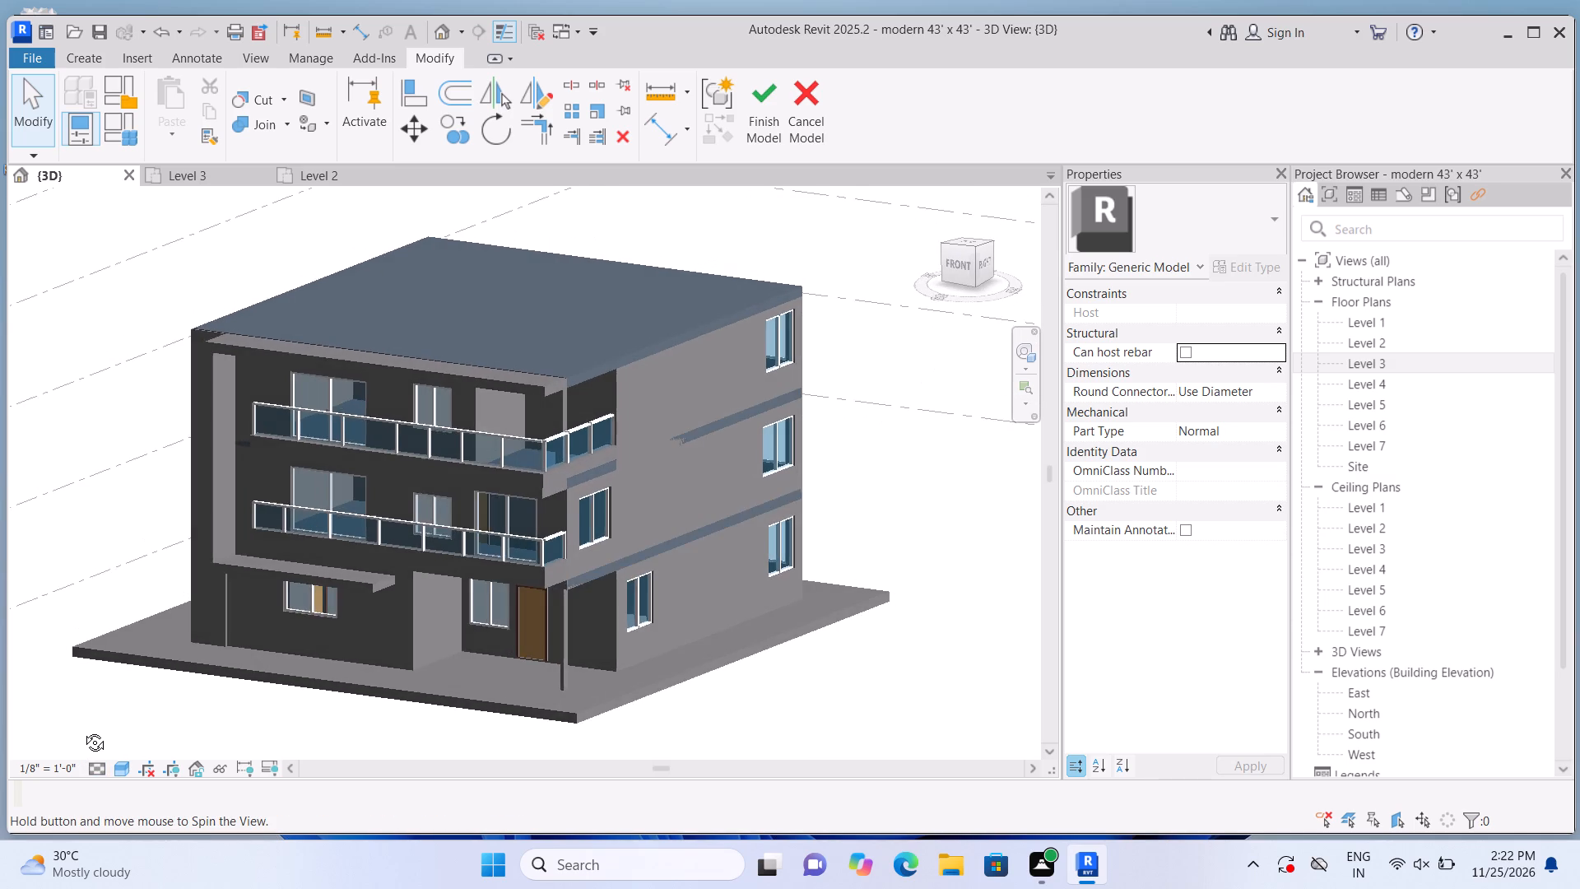
middle_drag(82, 730, 66, 707)
middle_drag(91, 709, 100, 714)
middle_drag(105, 727, 222, 754)
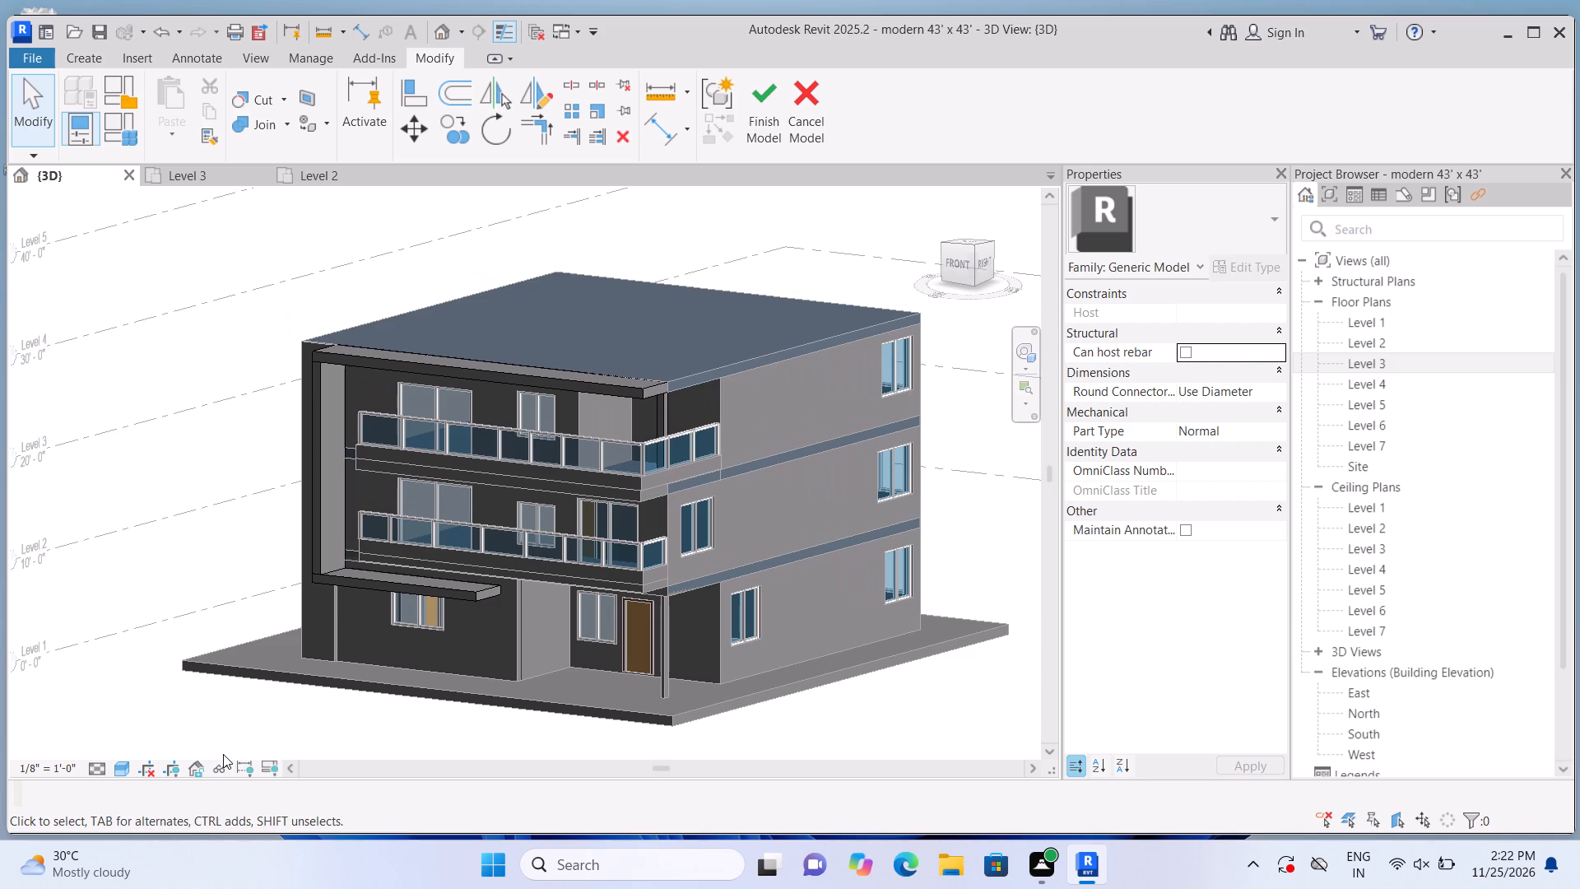
scroll(127, 524, up, 1)
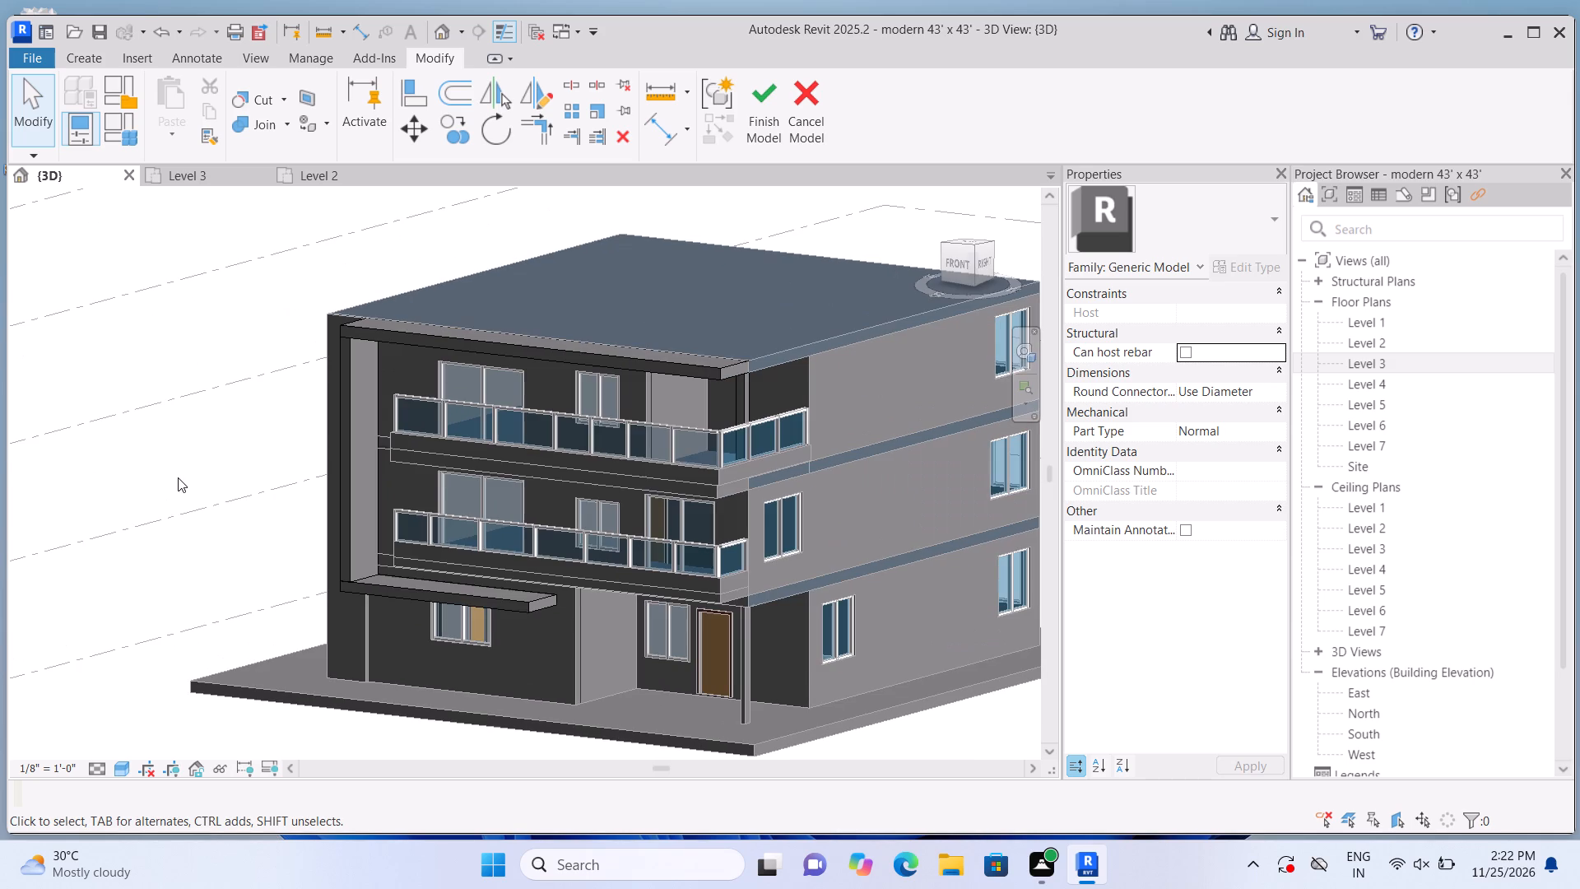
click(290, 124)
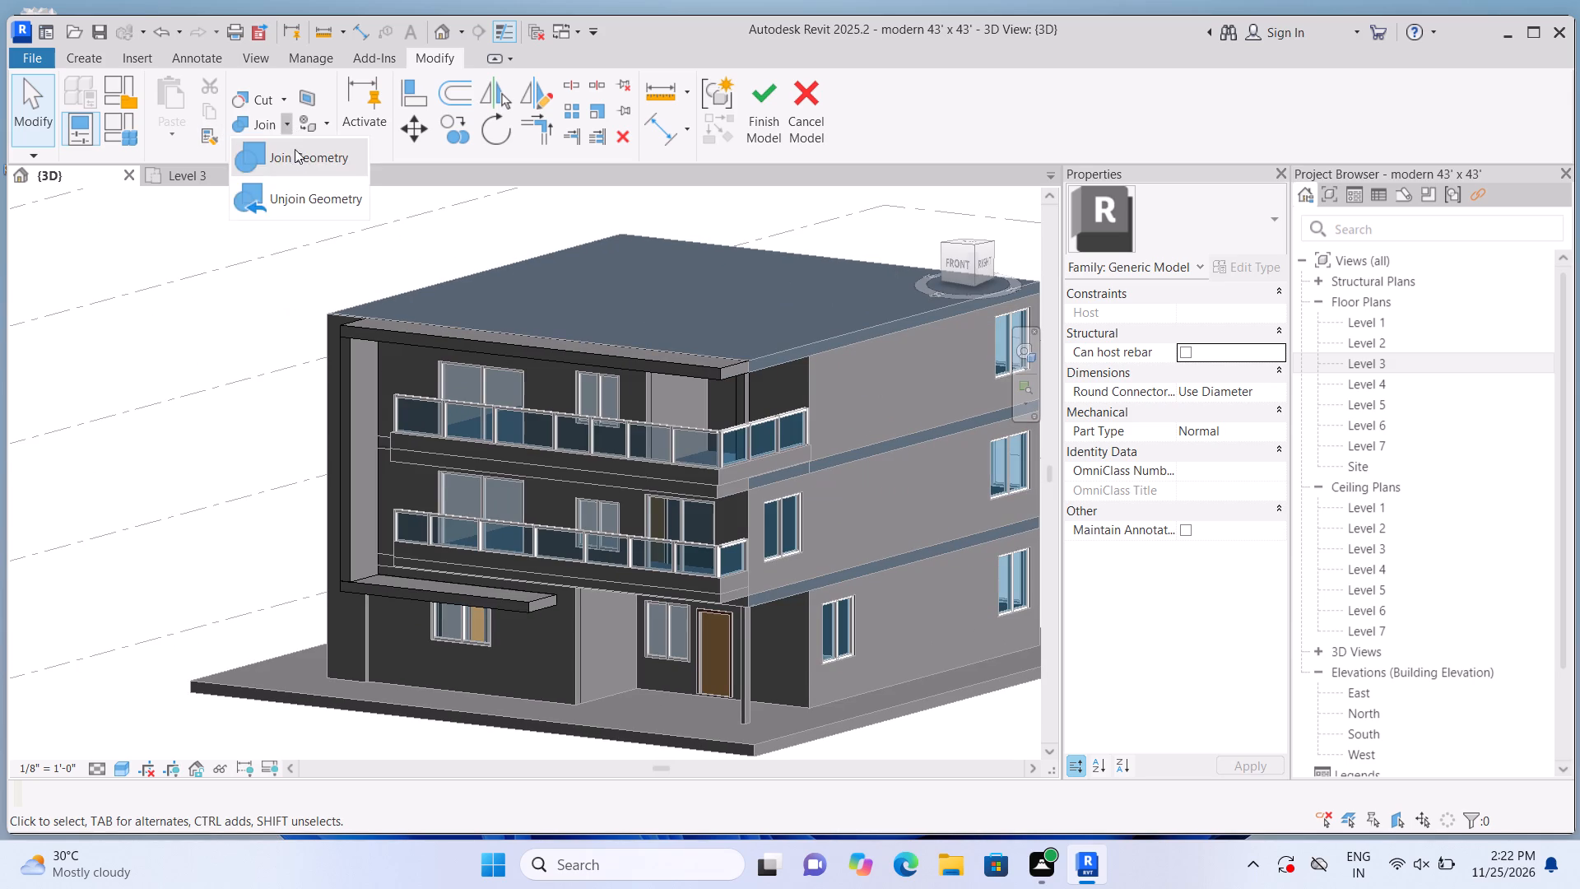
click(296, 160)
click(350, 402)
click(389, 333)
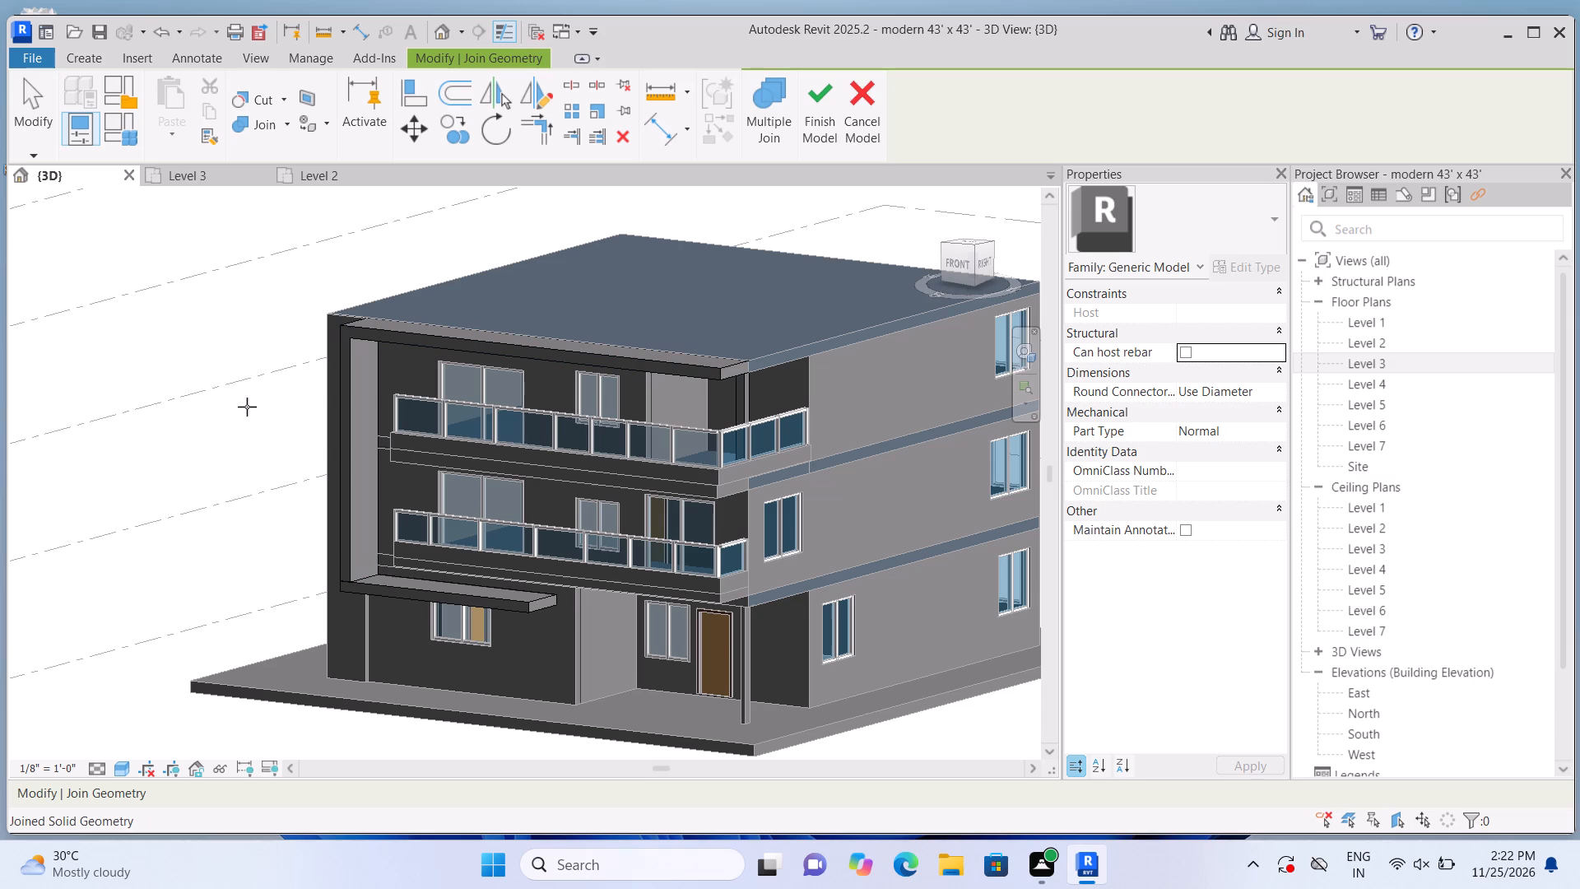
click(387, 595)
click(351, 557)
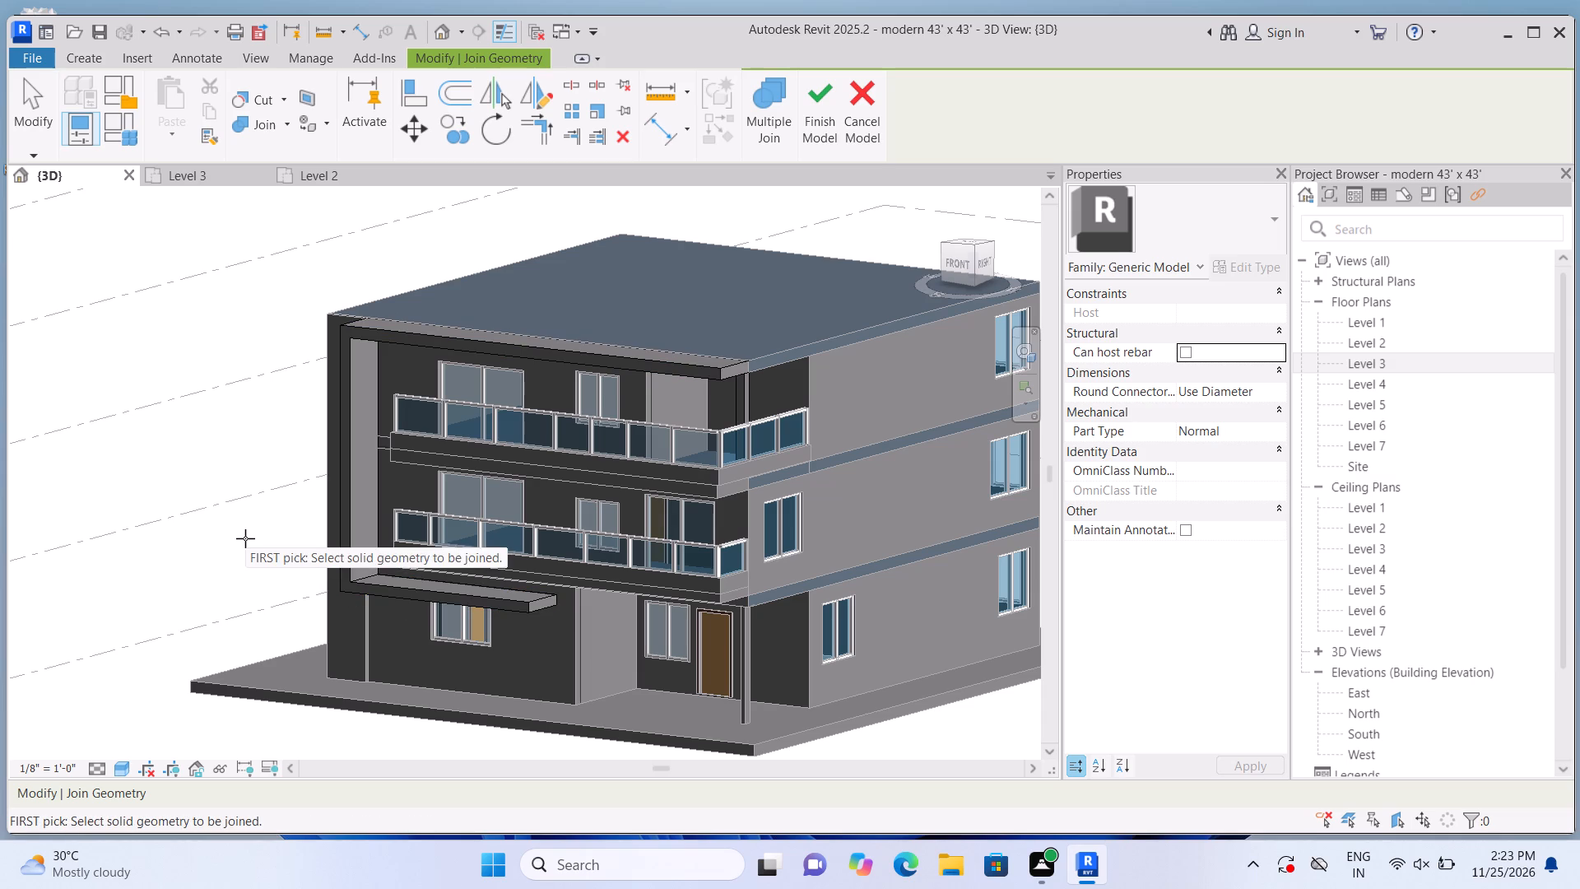
key(Escape)
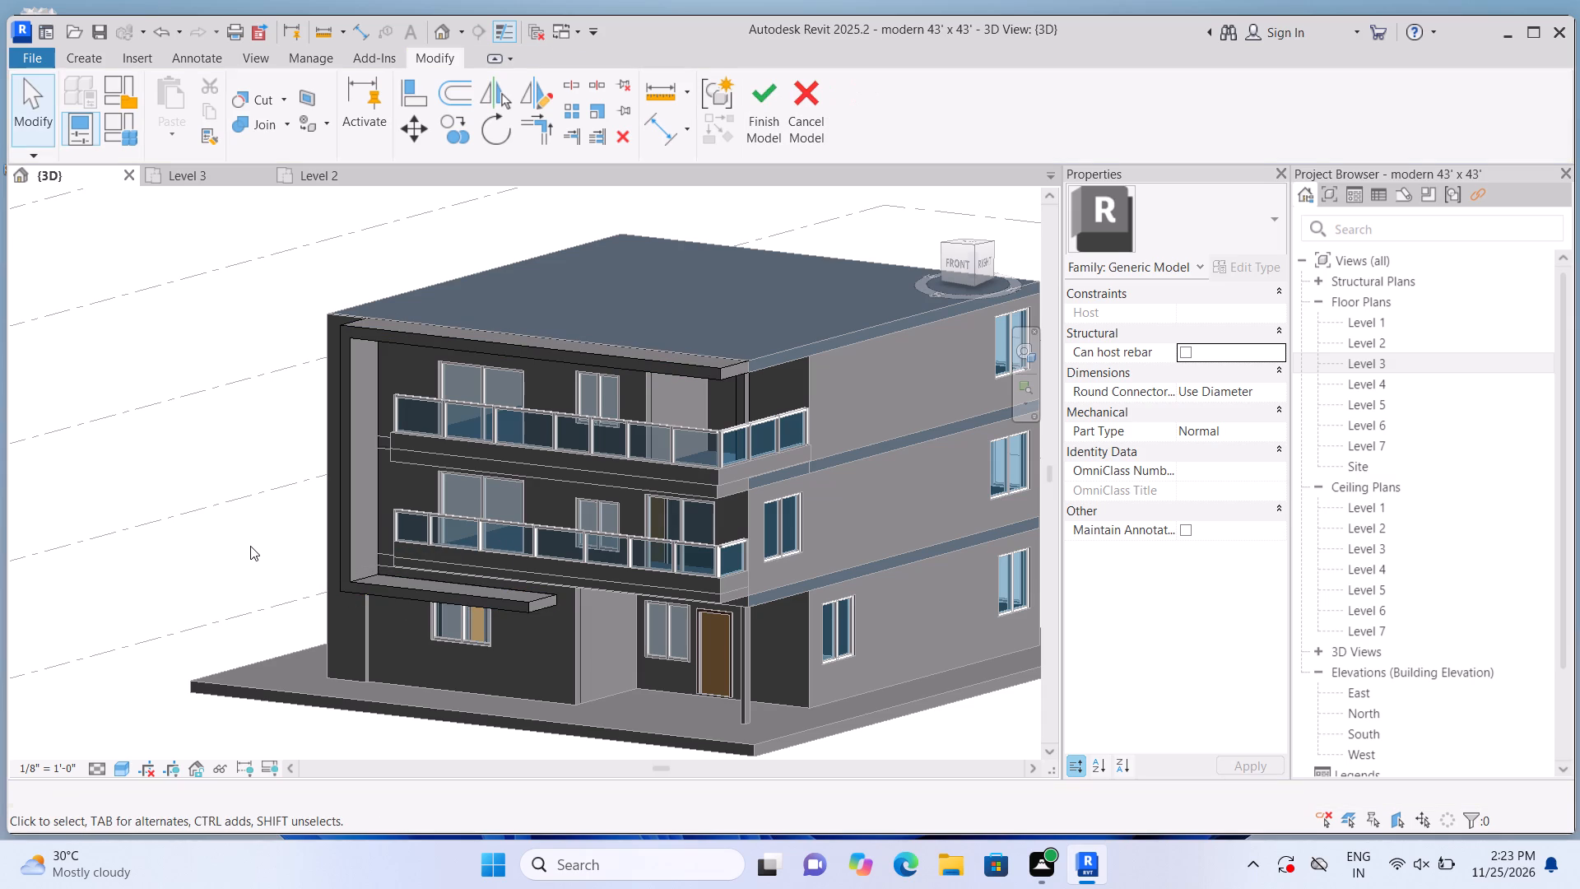
Open the Level 3 floor plan.
shift+middle_drag(250, 546, 239, 561)
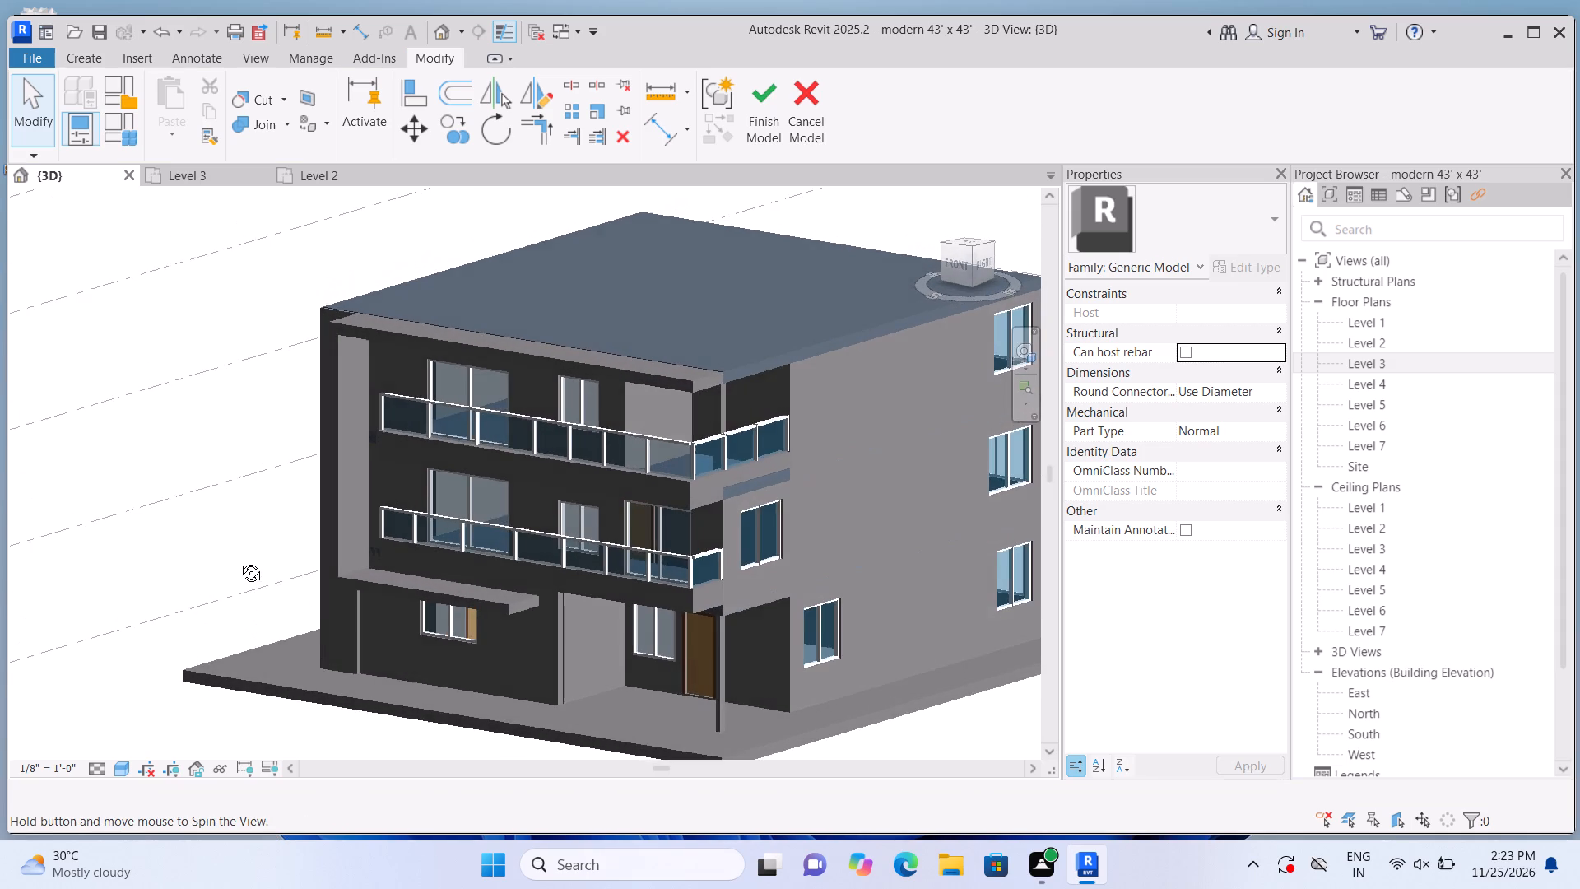
shift+middle_drag(239, 561, 219, 561)
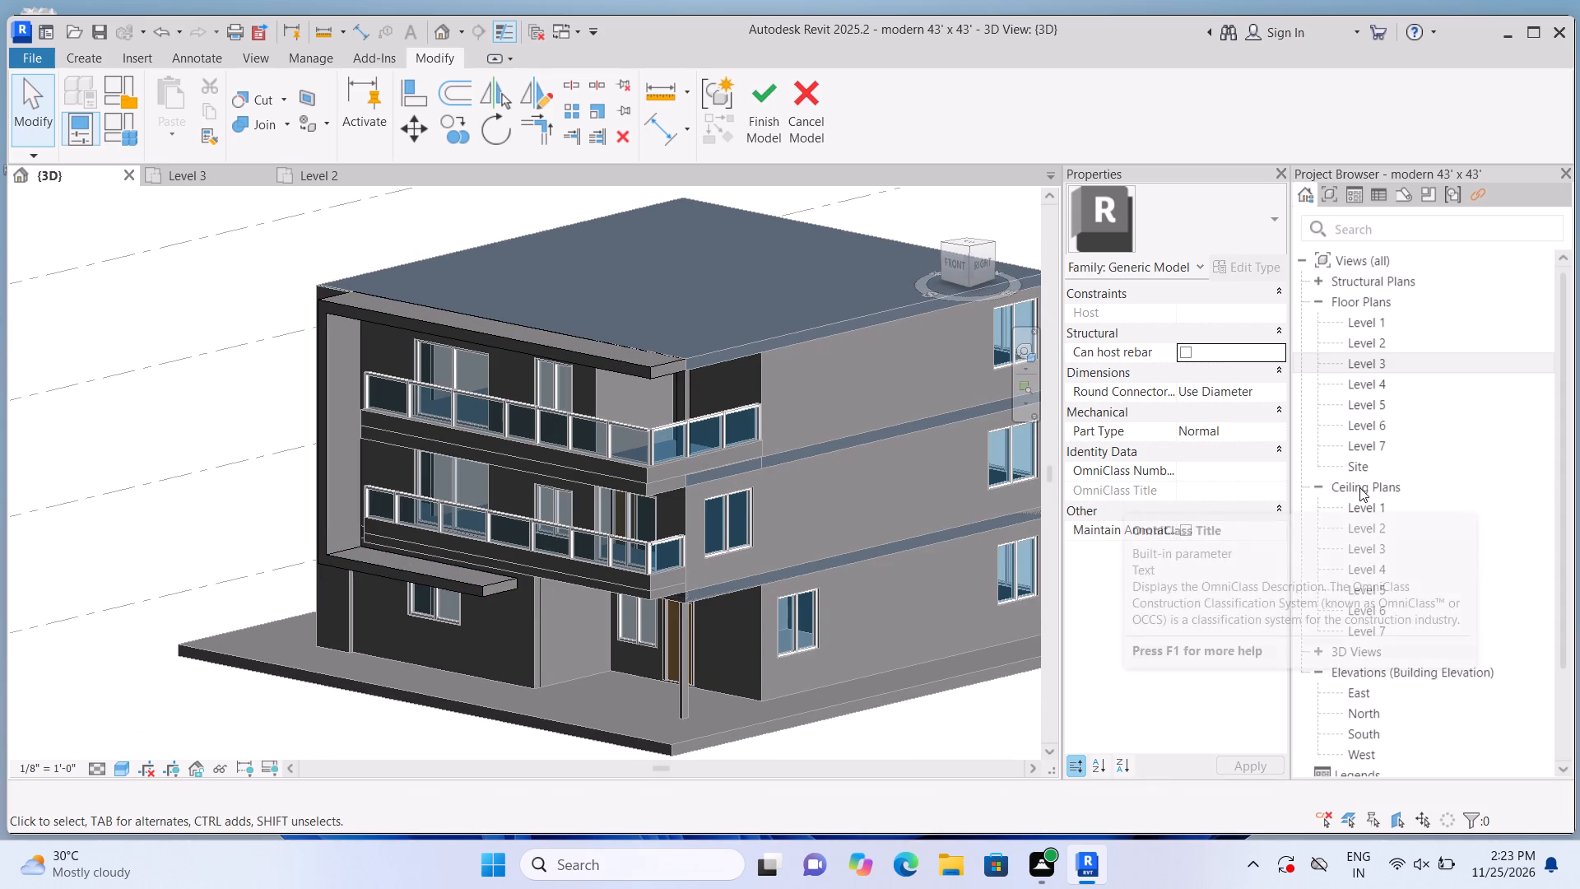
double_click(1404, 360)
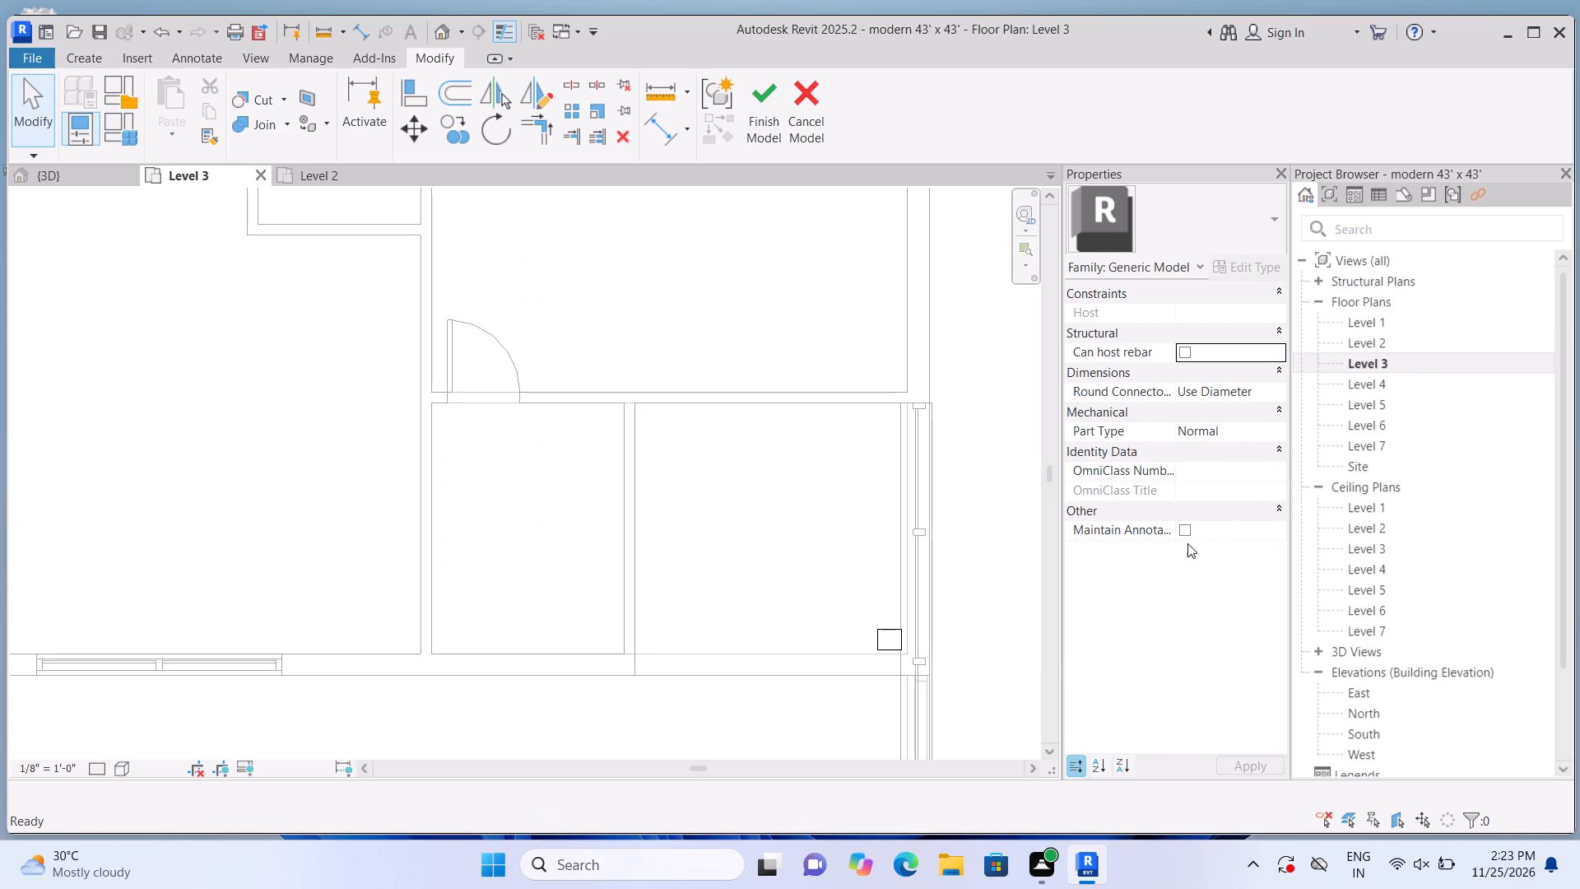
Delete the existing square column extrusion near the east end of the Level 3 balcony.
scroll(904, 649, up, 3)
click(888, 644)
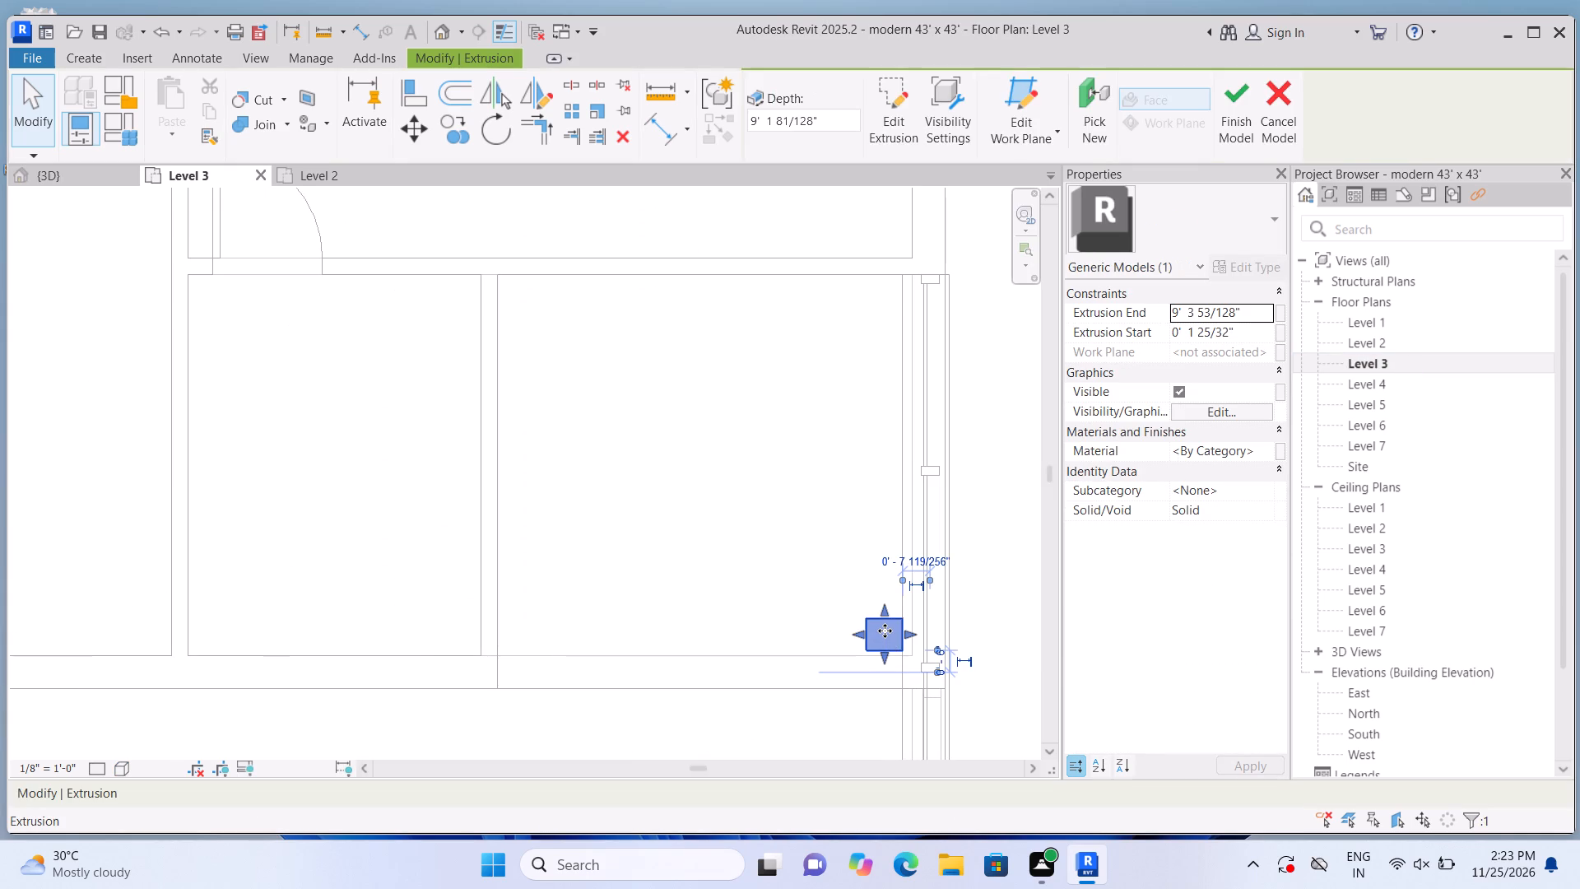
key(Delete)
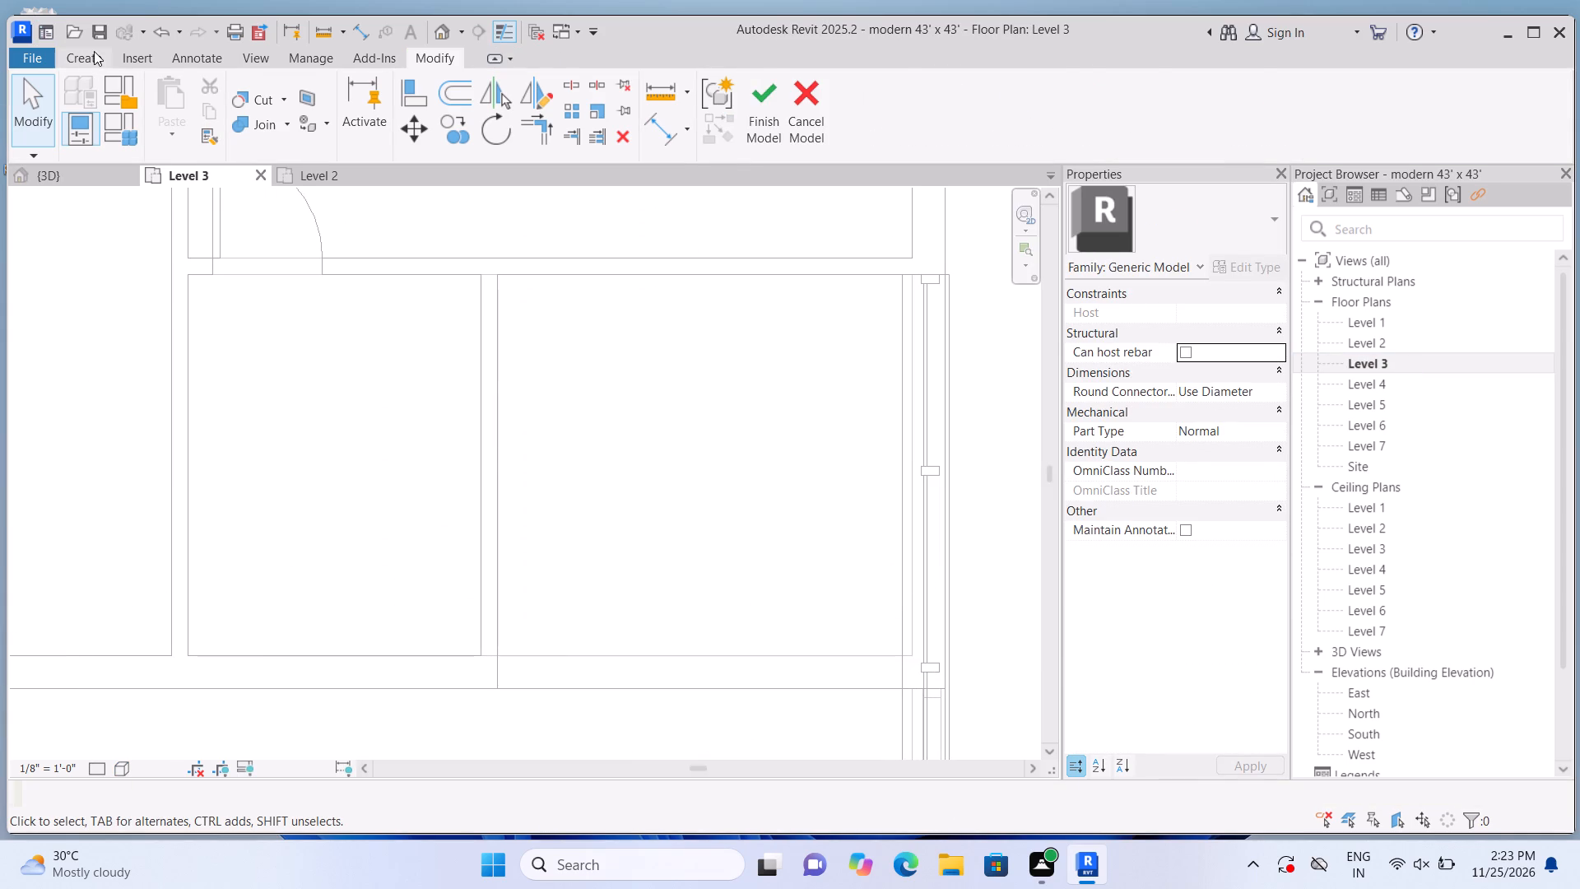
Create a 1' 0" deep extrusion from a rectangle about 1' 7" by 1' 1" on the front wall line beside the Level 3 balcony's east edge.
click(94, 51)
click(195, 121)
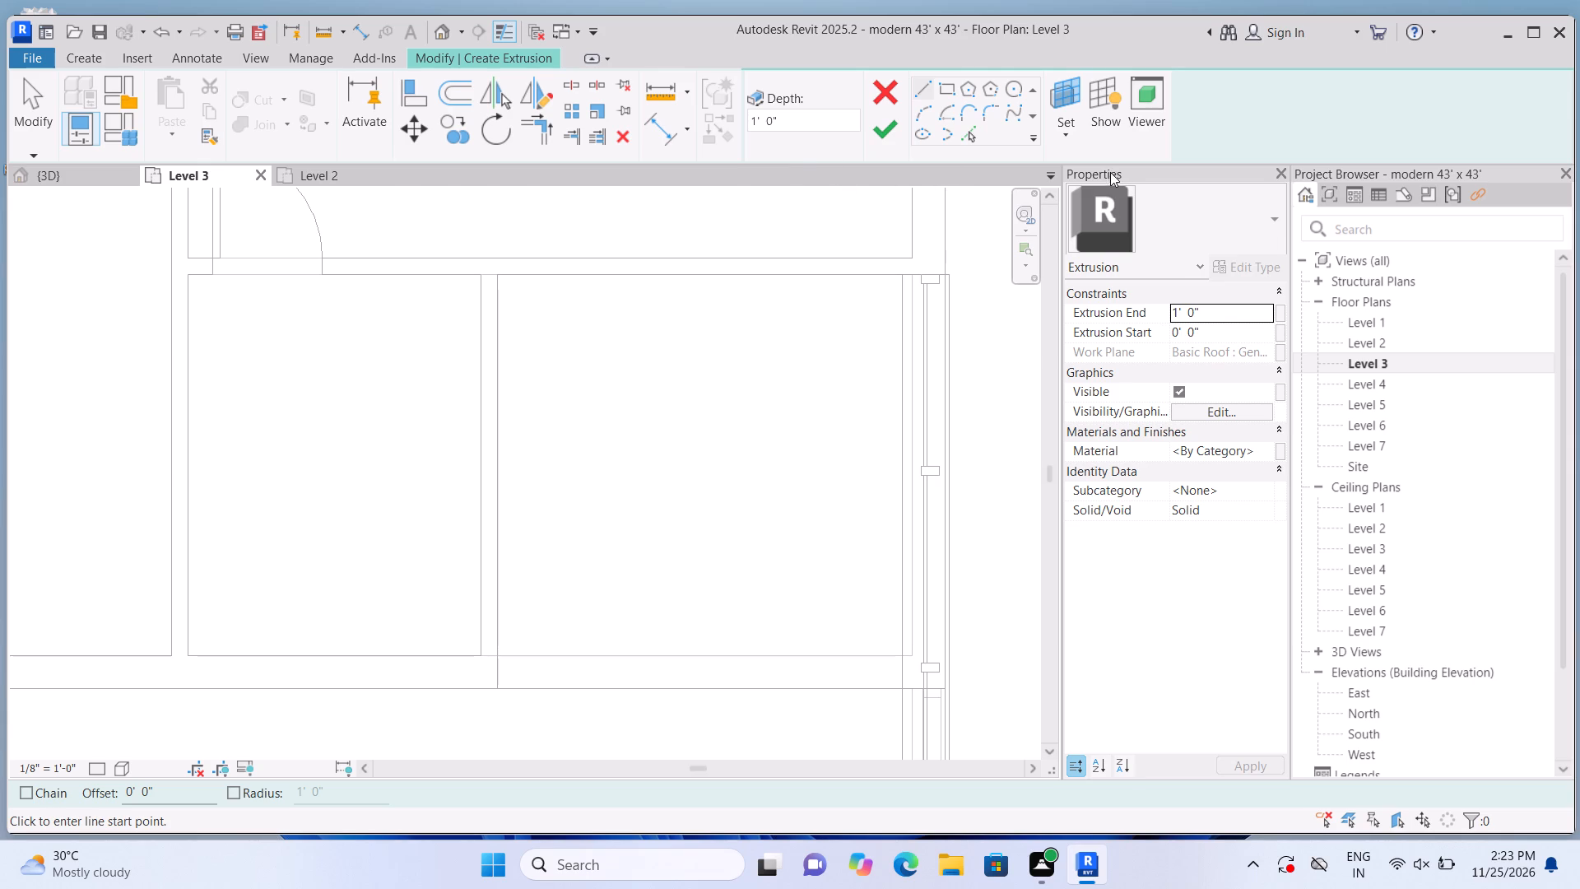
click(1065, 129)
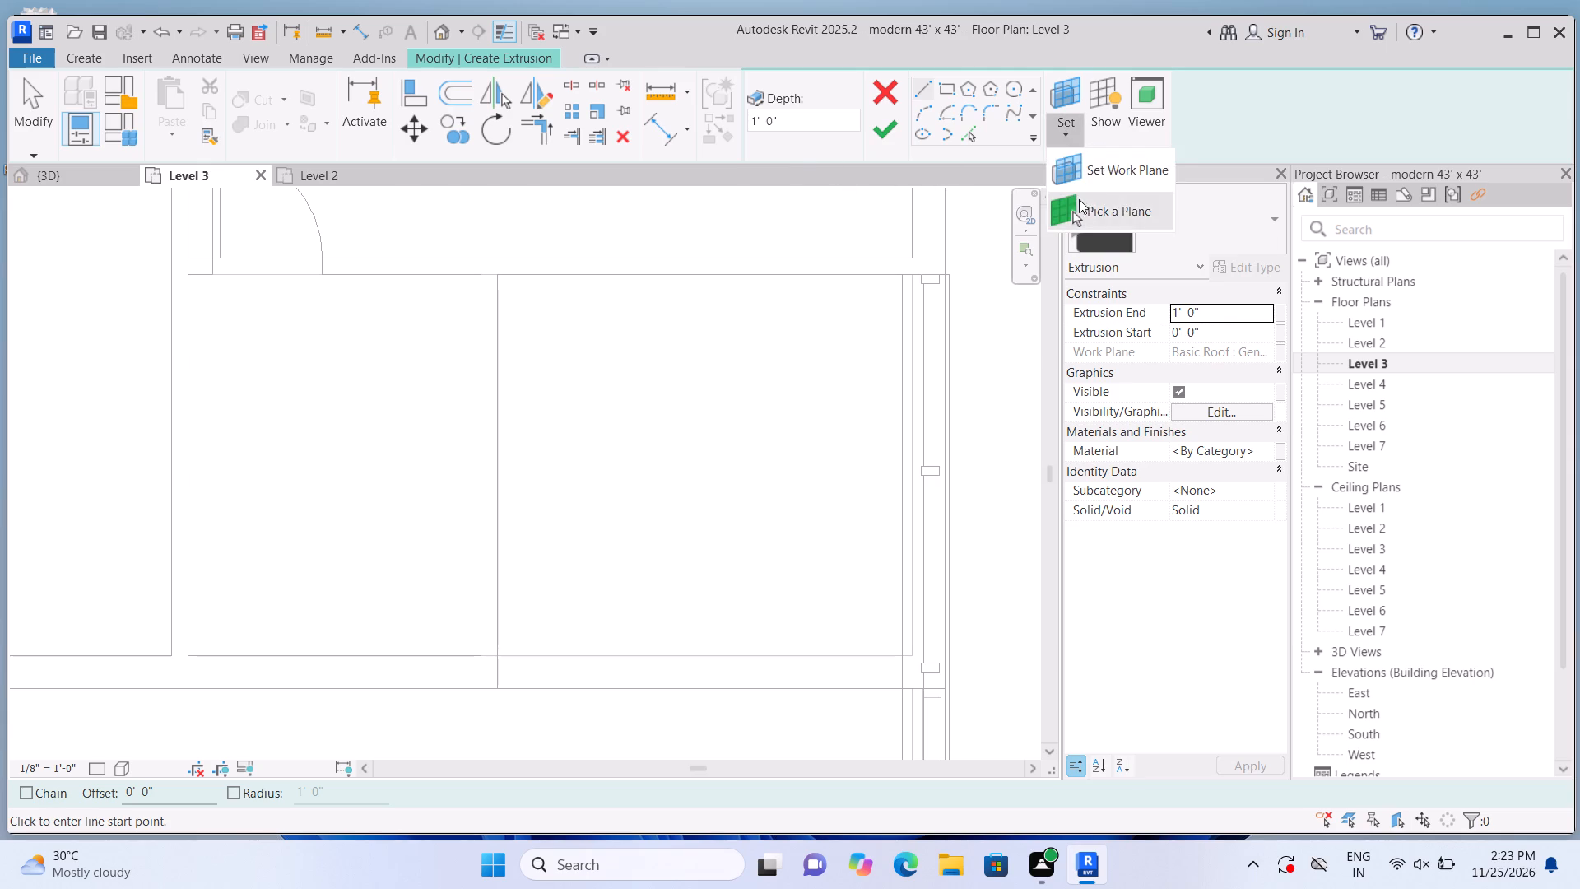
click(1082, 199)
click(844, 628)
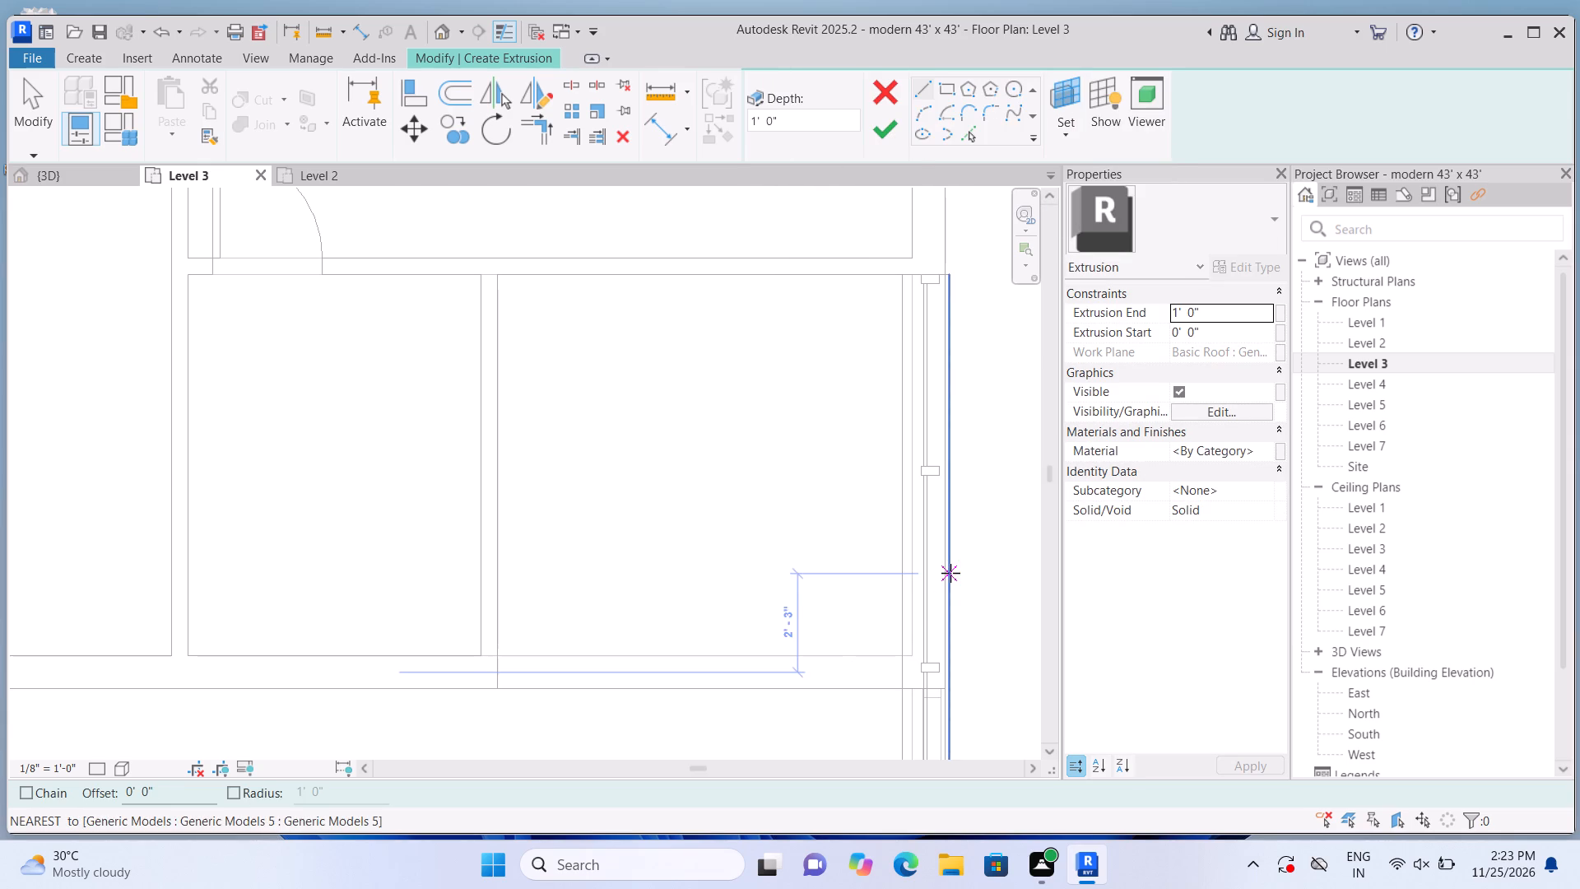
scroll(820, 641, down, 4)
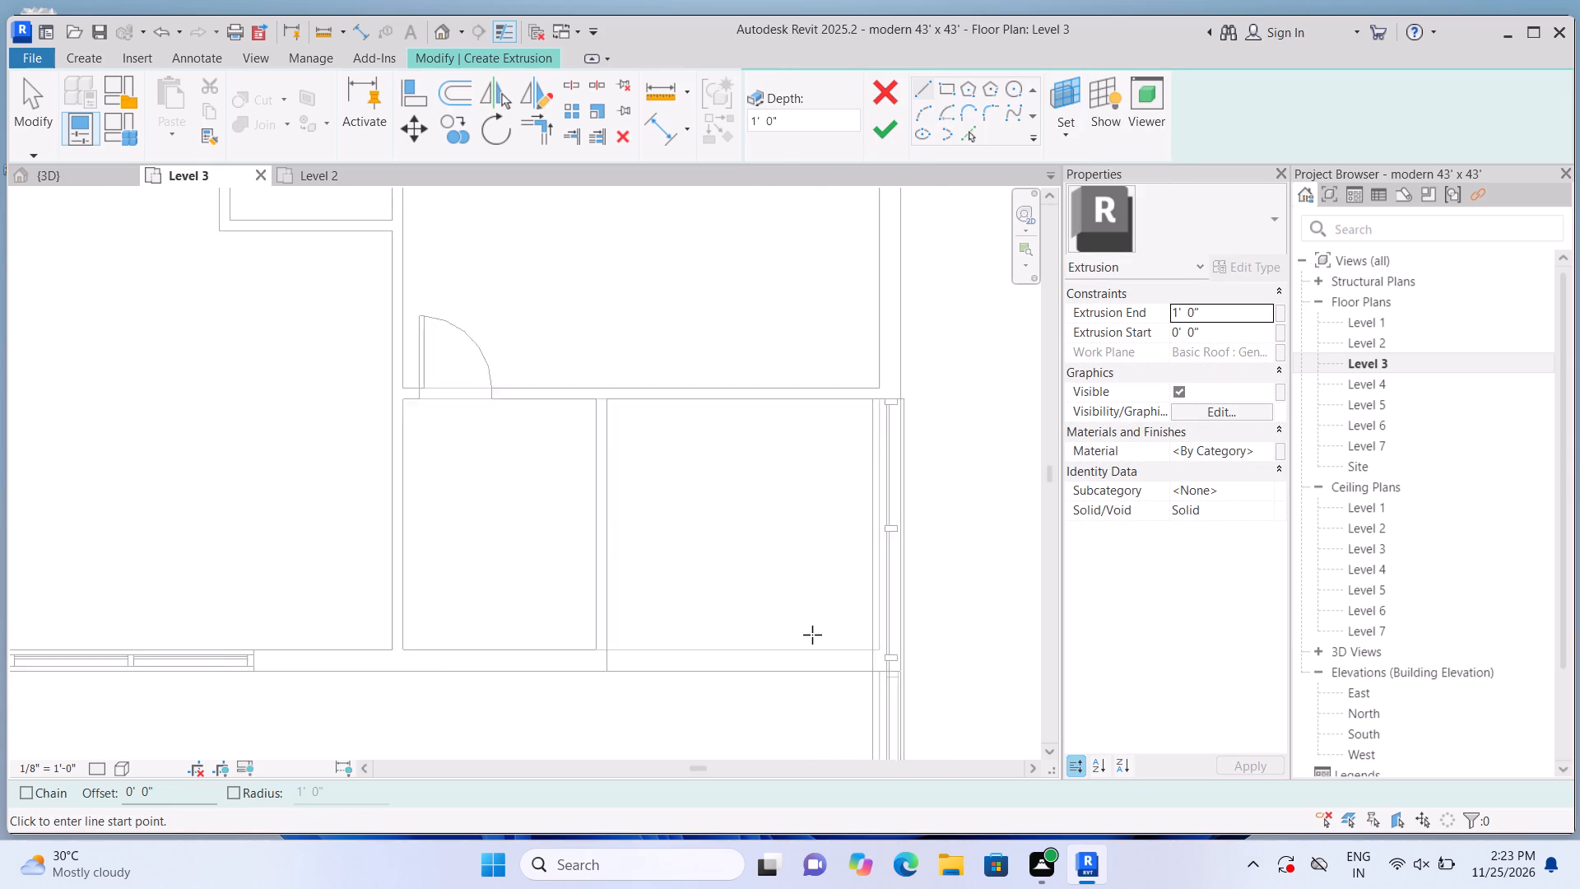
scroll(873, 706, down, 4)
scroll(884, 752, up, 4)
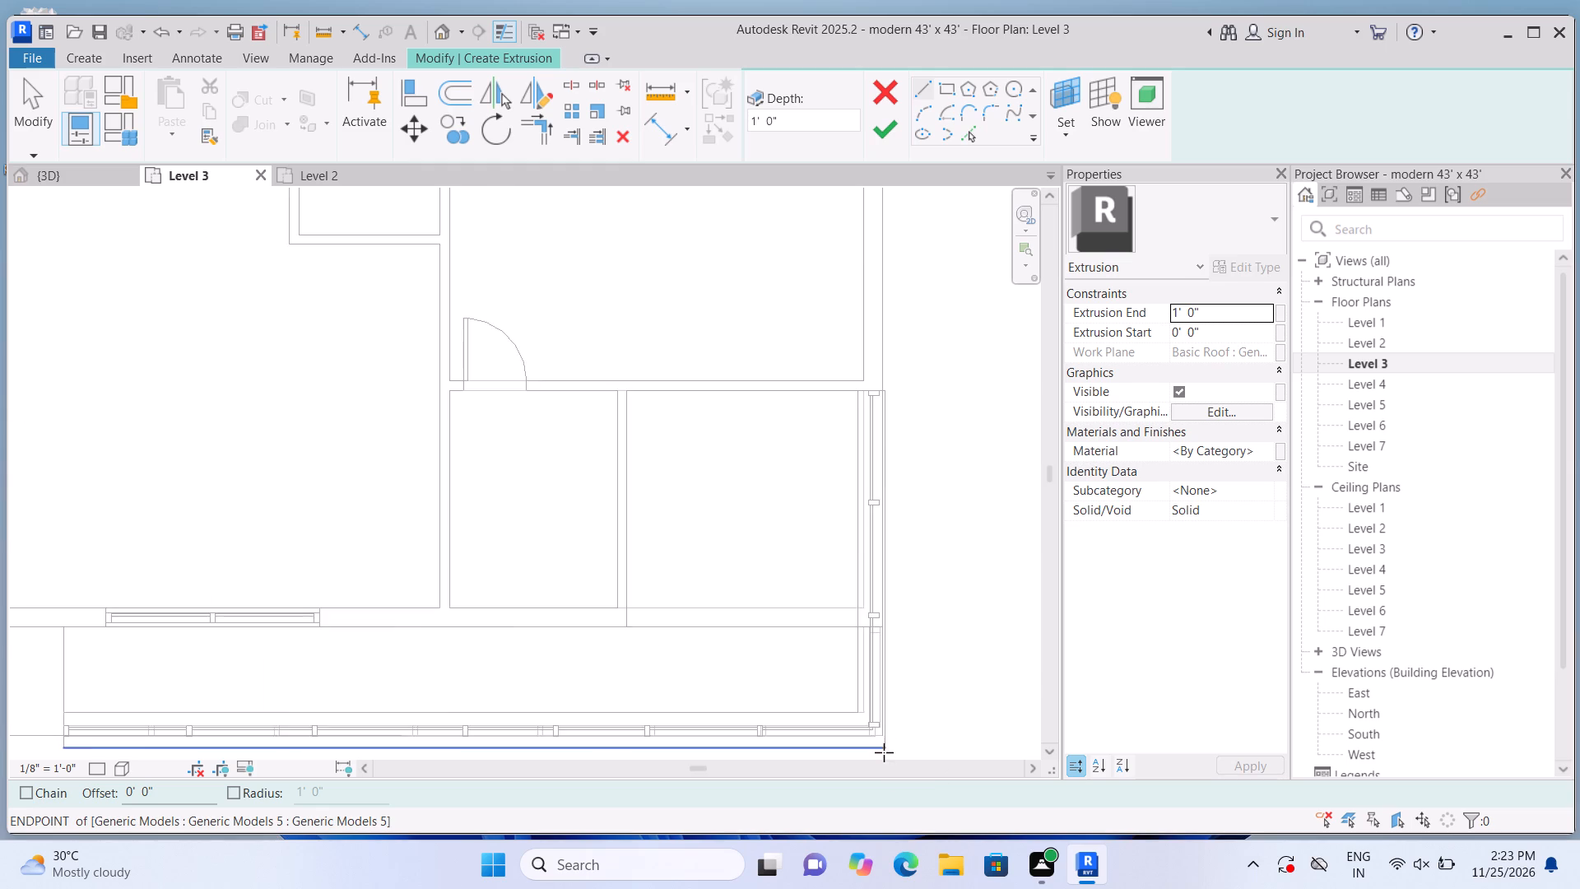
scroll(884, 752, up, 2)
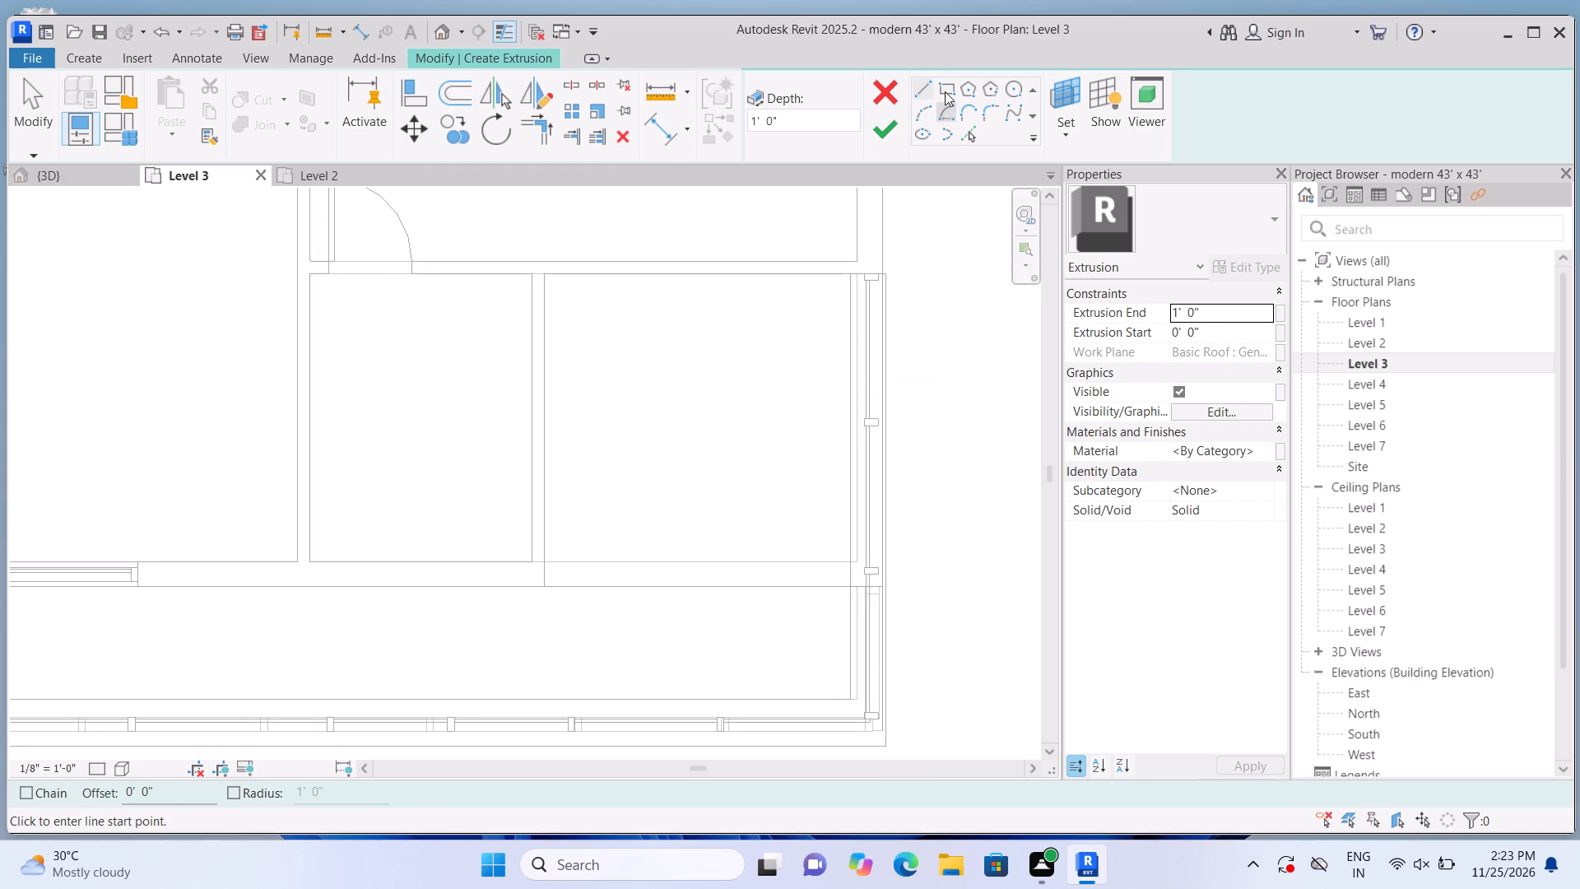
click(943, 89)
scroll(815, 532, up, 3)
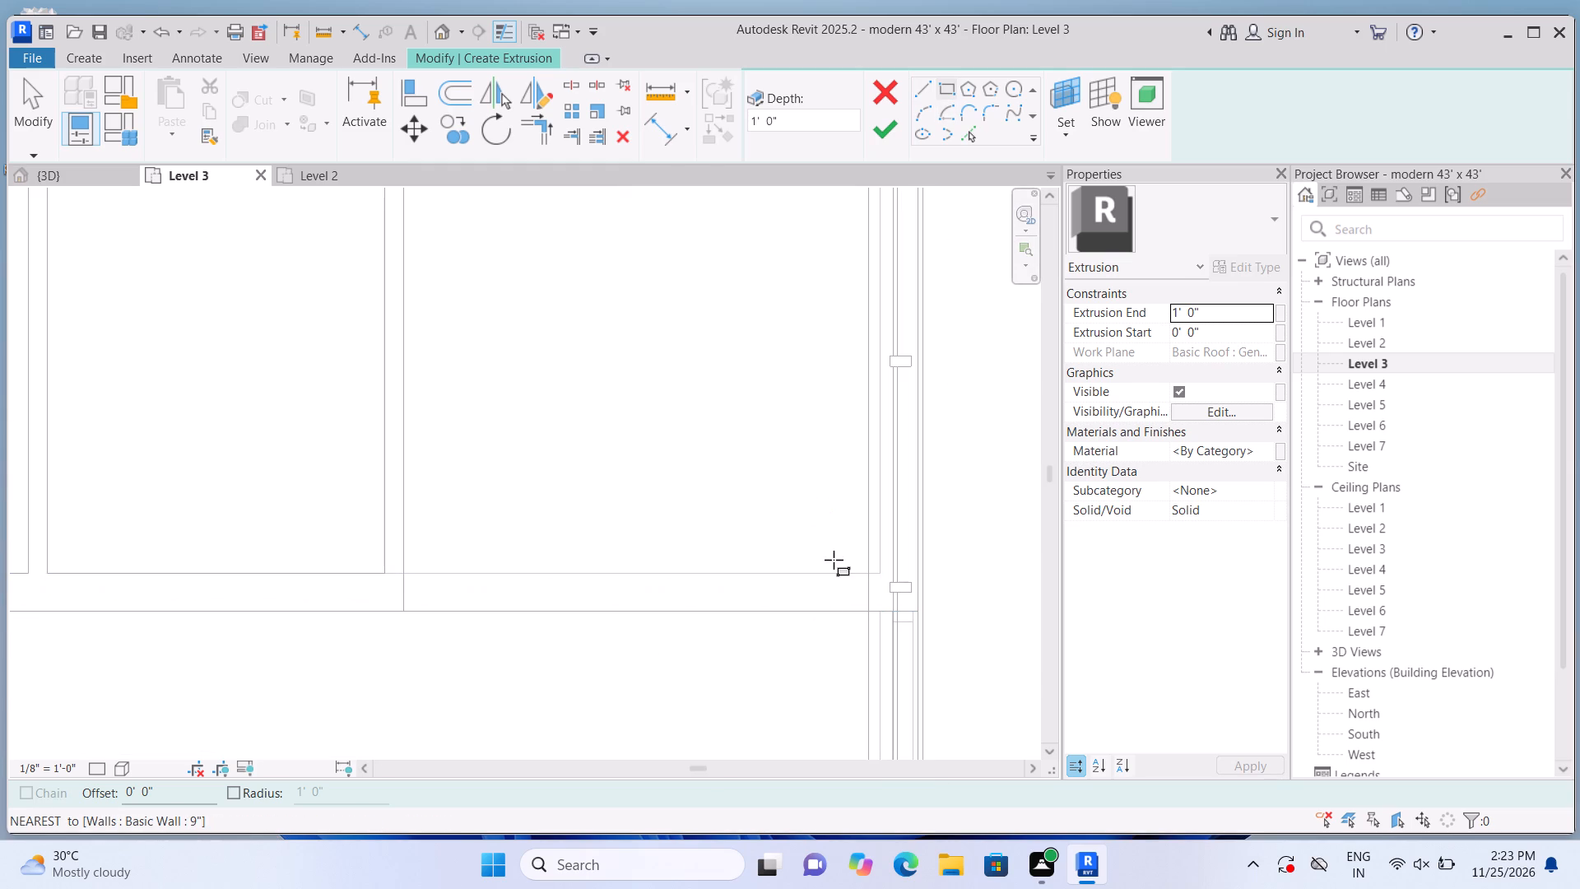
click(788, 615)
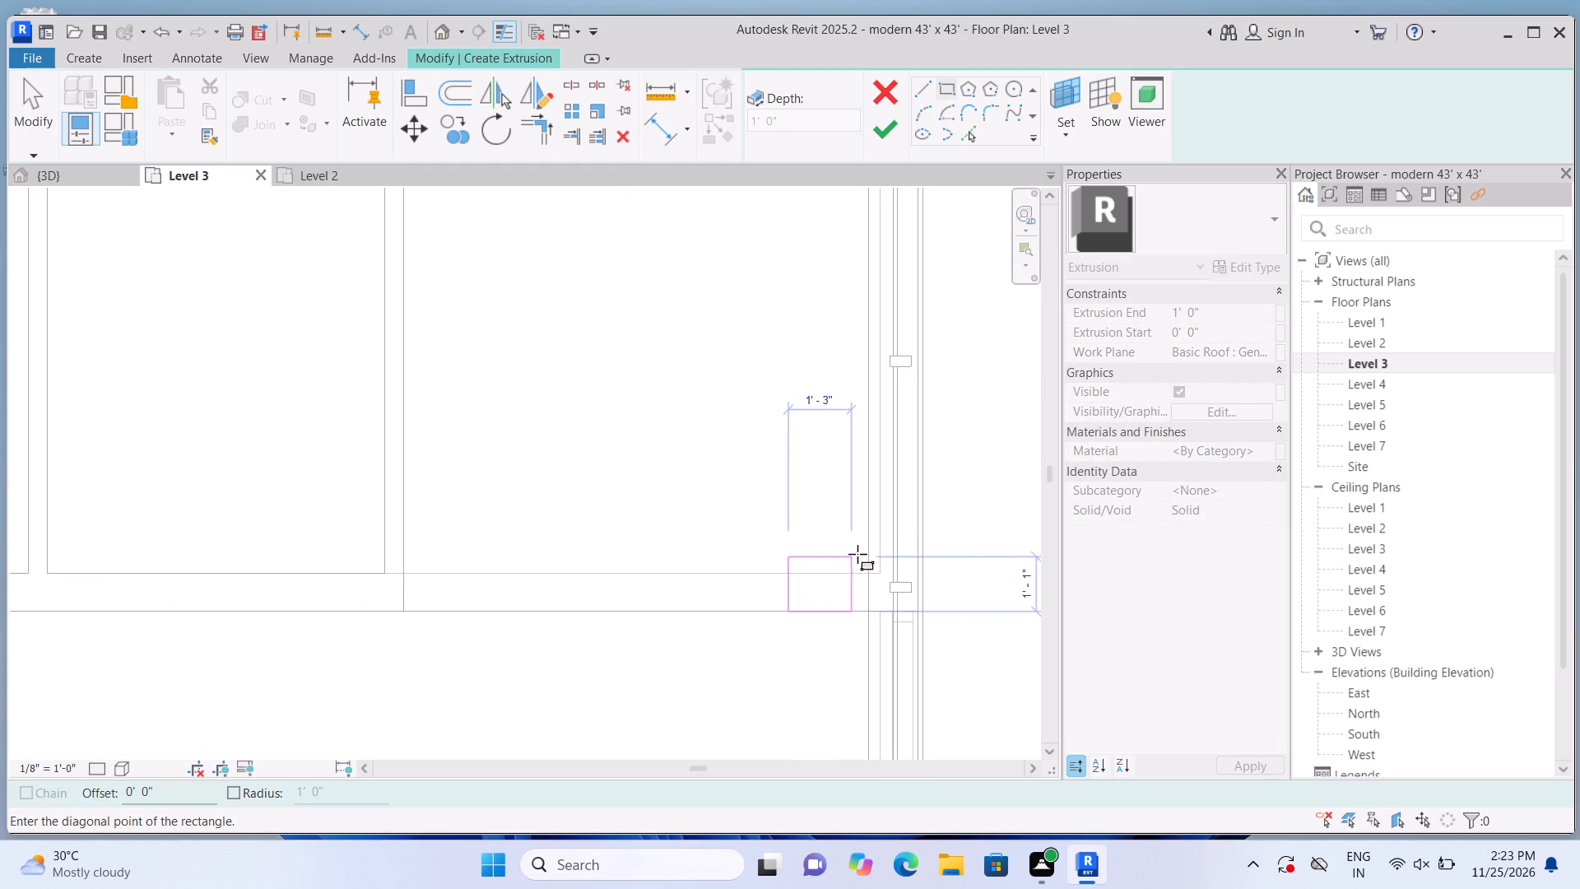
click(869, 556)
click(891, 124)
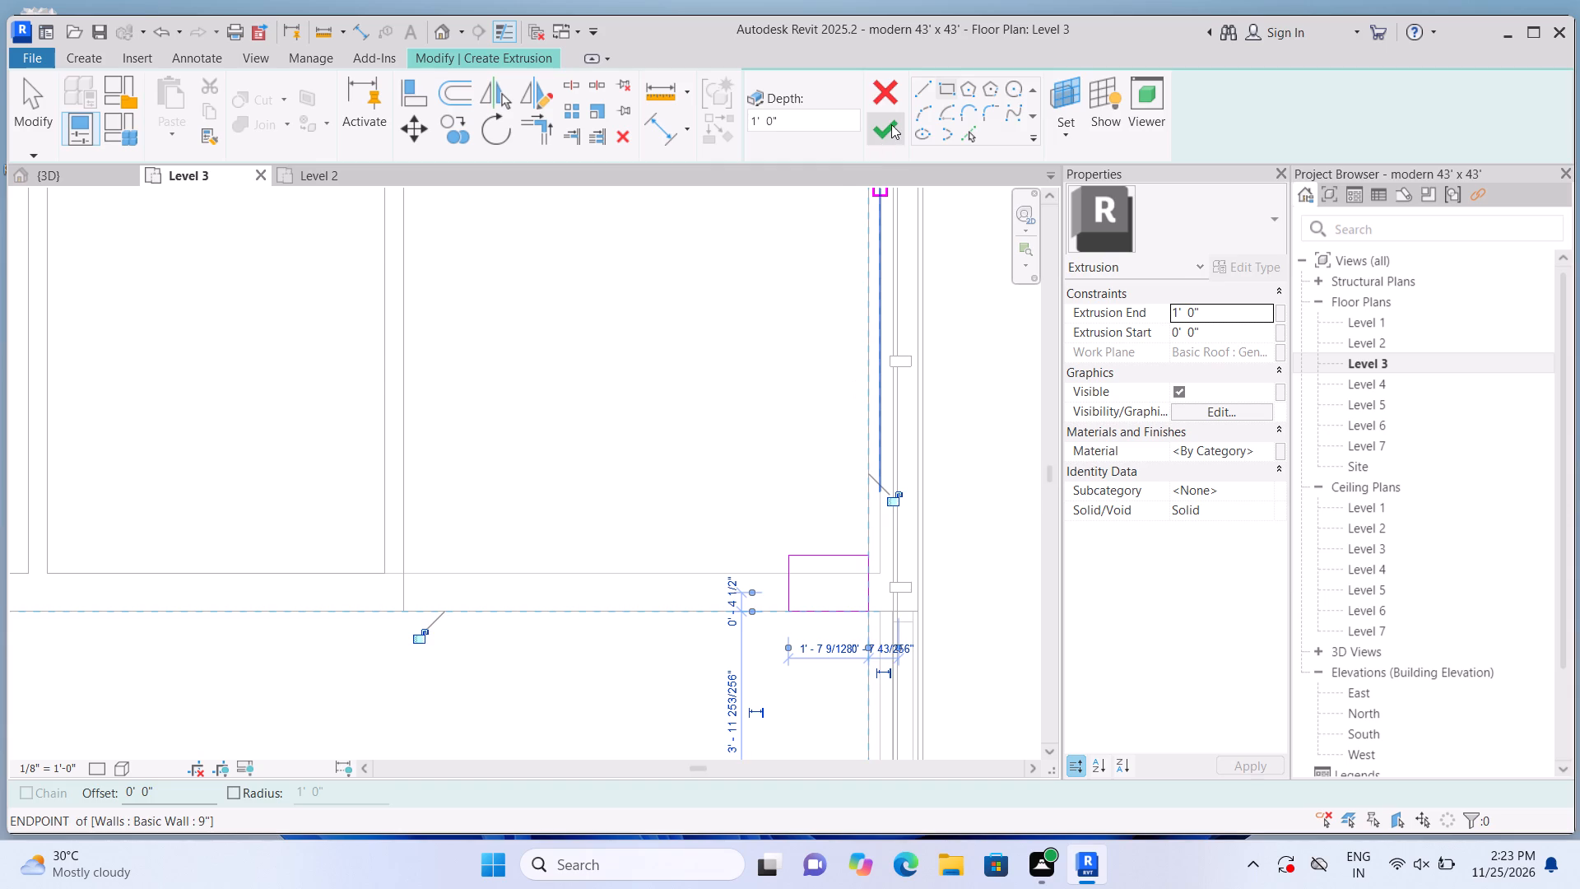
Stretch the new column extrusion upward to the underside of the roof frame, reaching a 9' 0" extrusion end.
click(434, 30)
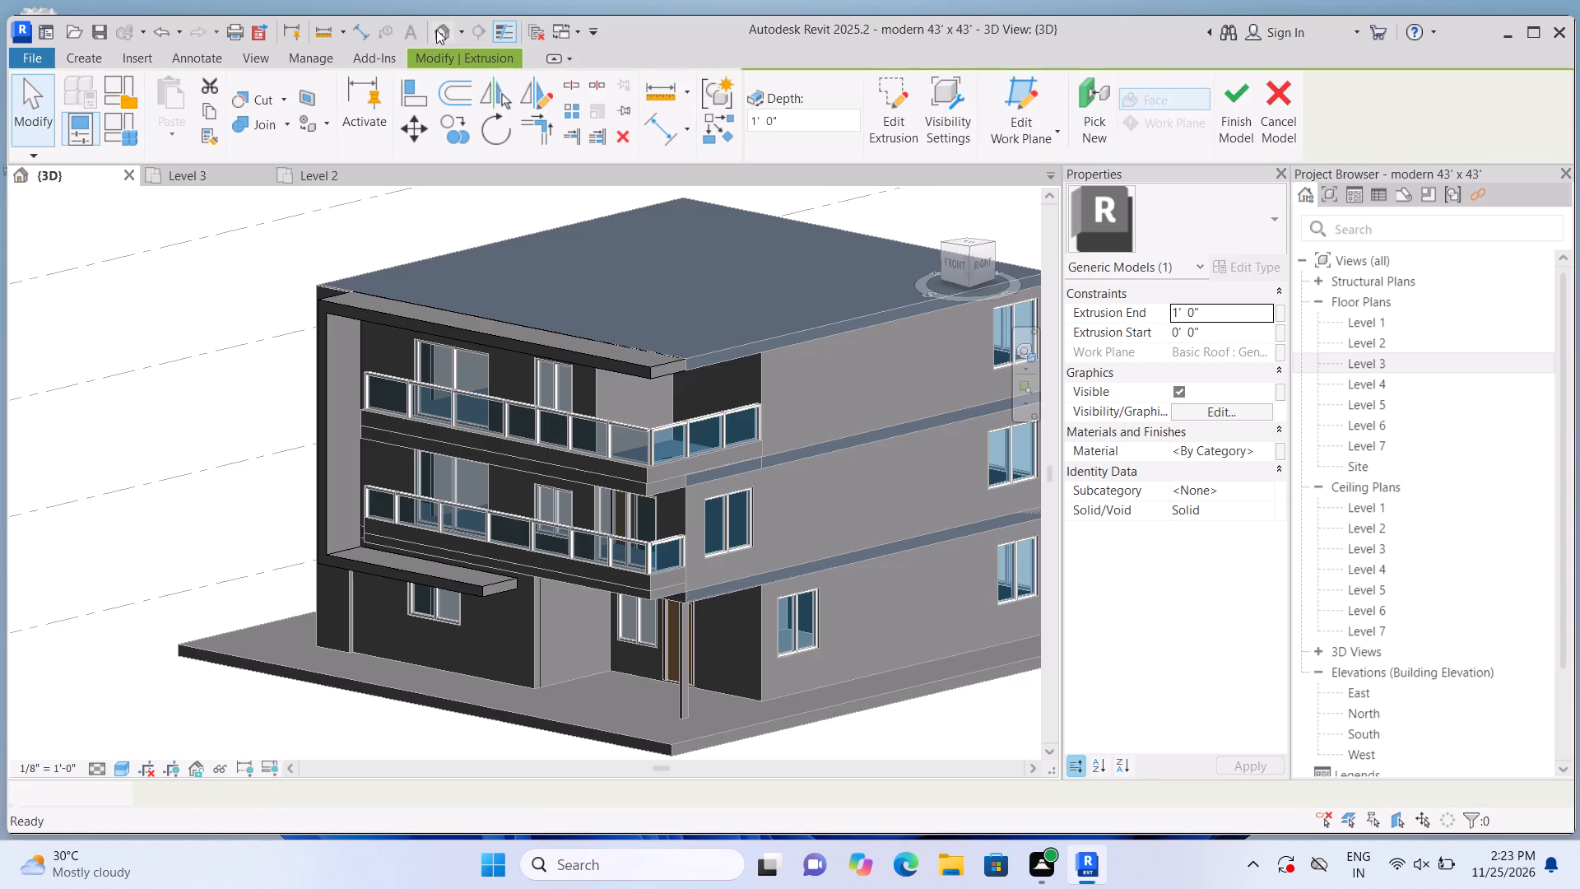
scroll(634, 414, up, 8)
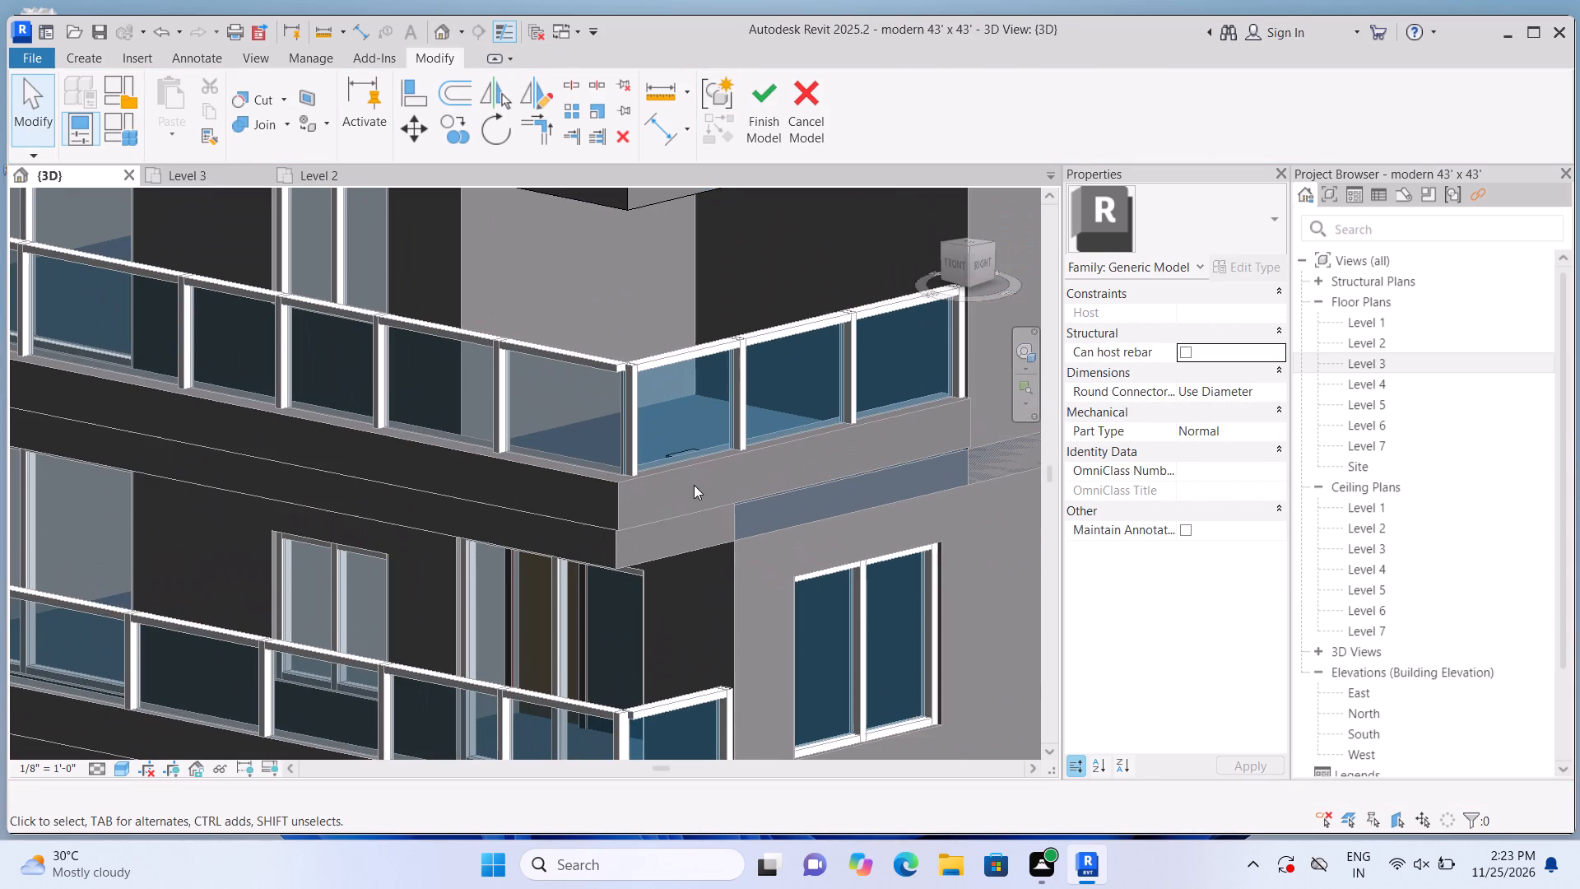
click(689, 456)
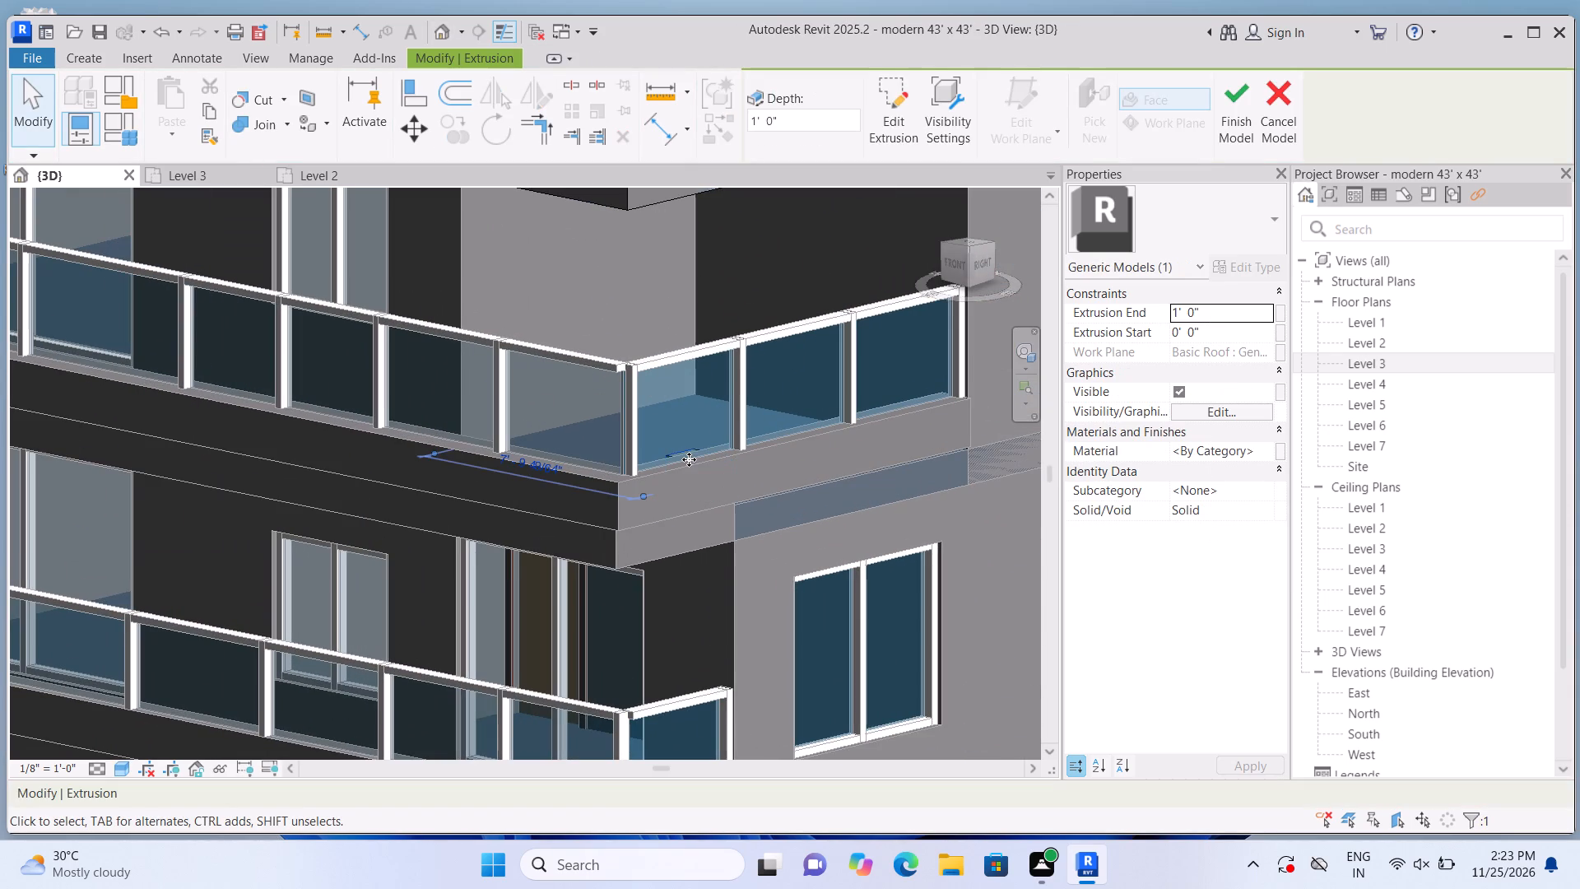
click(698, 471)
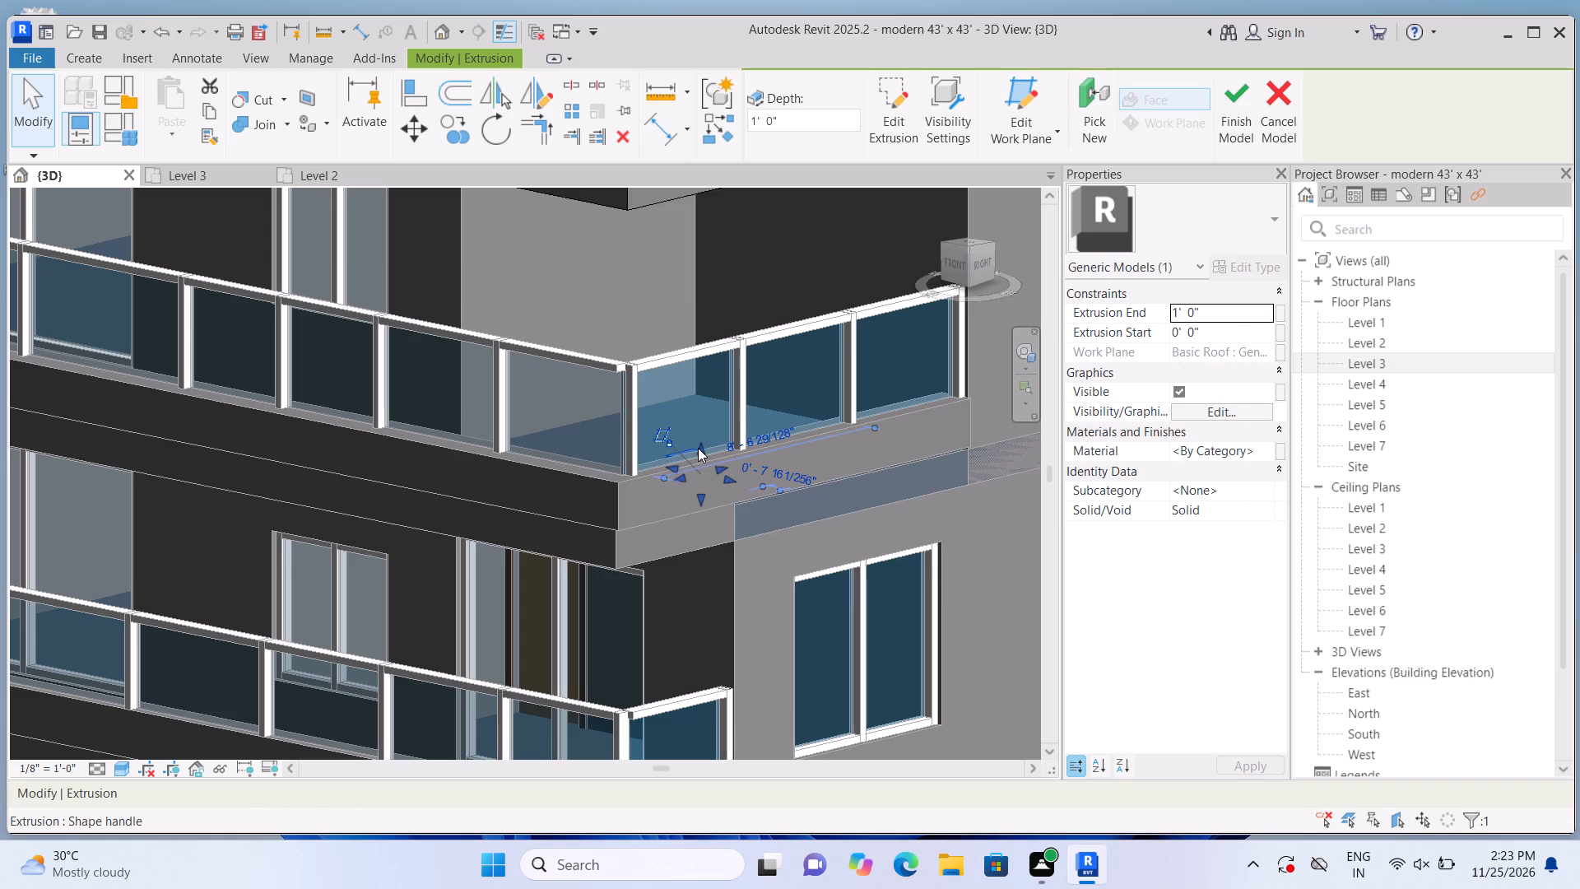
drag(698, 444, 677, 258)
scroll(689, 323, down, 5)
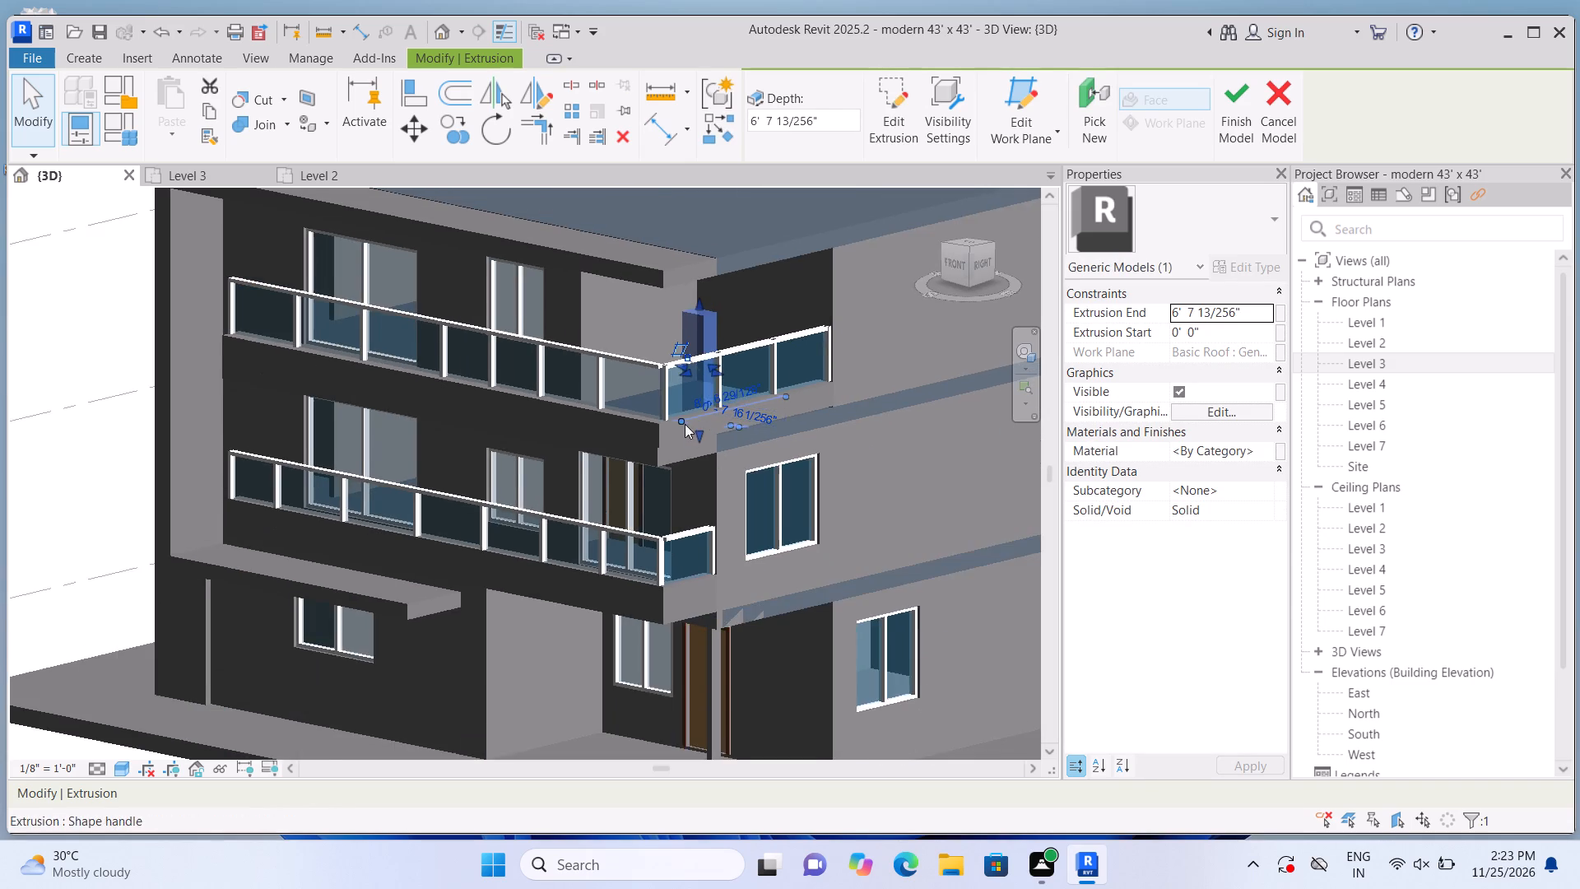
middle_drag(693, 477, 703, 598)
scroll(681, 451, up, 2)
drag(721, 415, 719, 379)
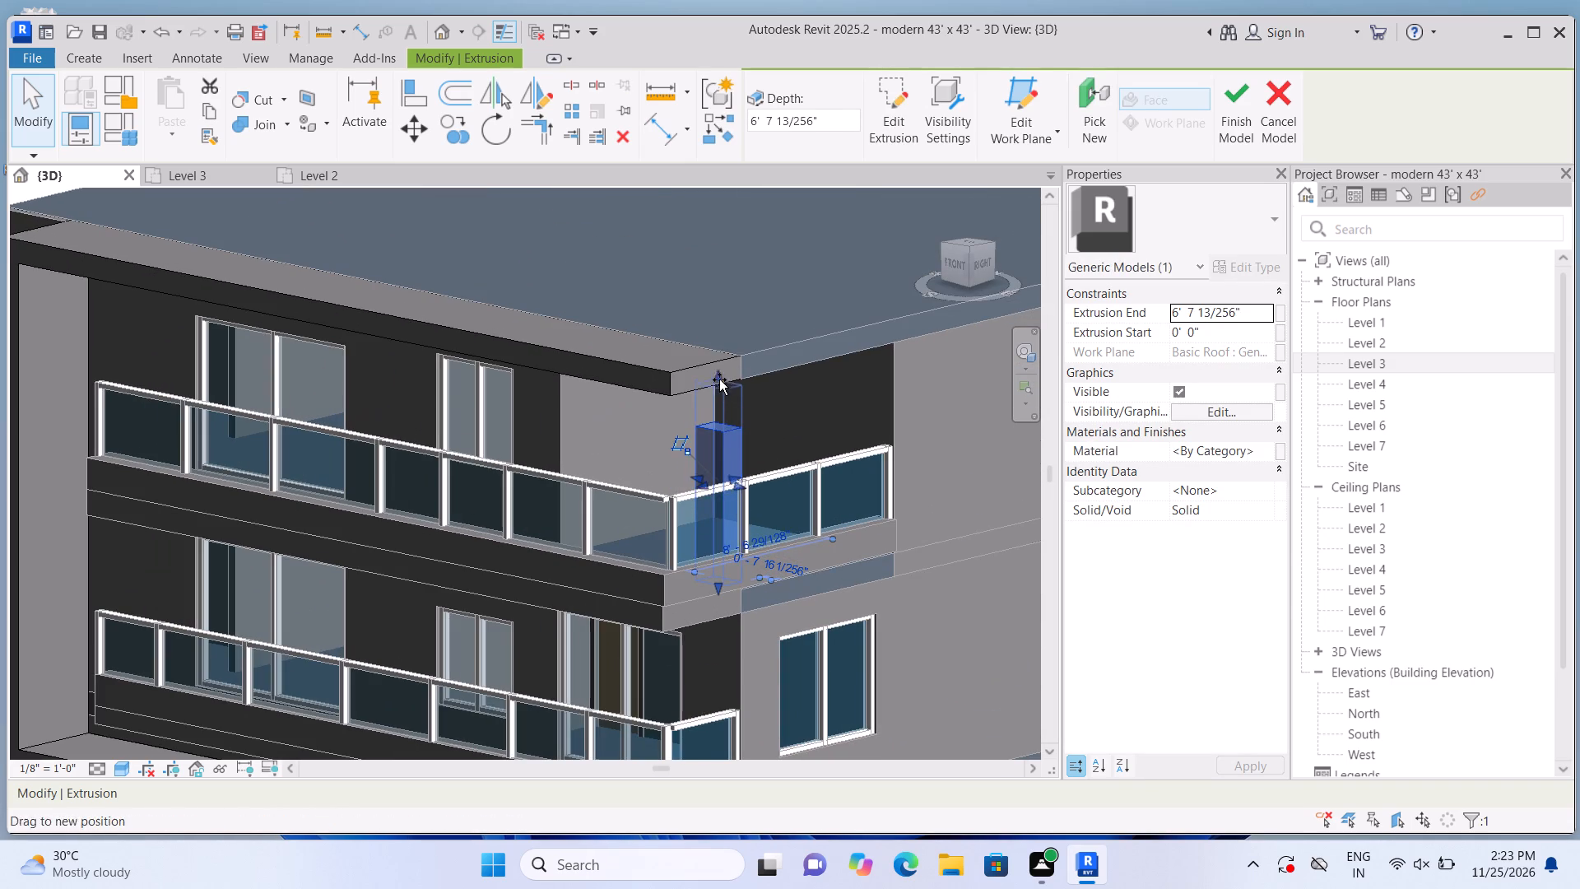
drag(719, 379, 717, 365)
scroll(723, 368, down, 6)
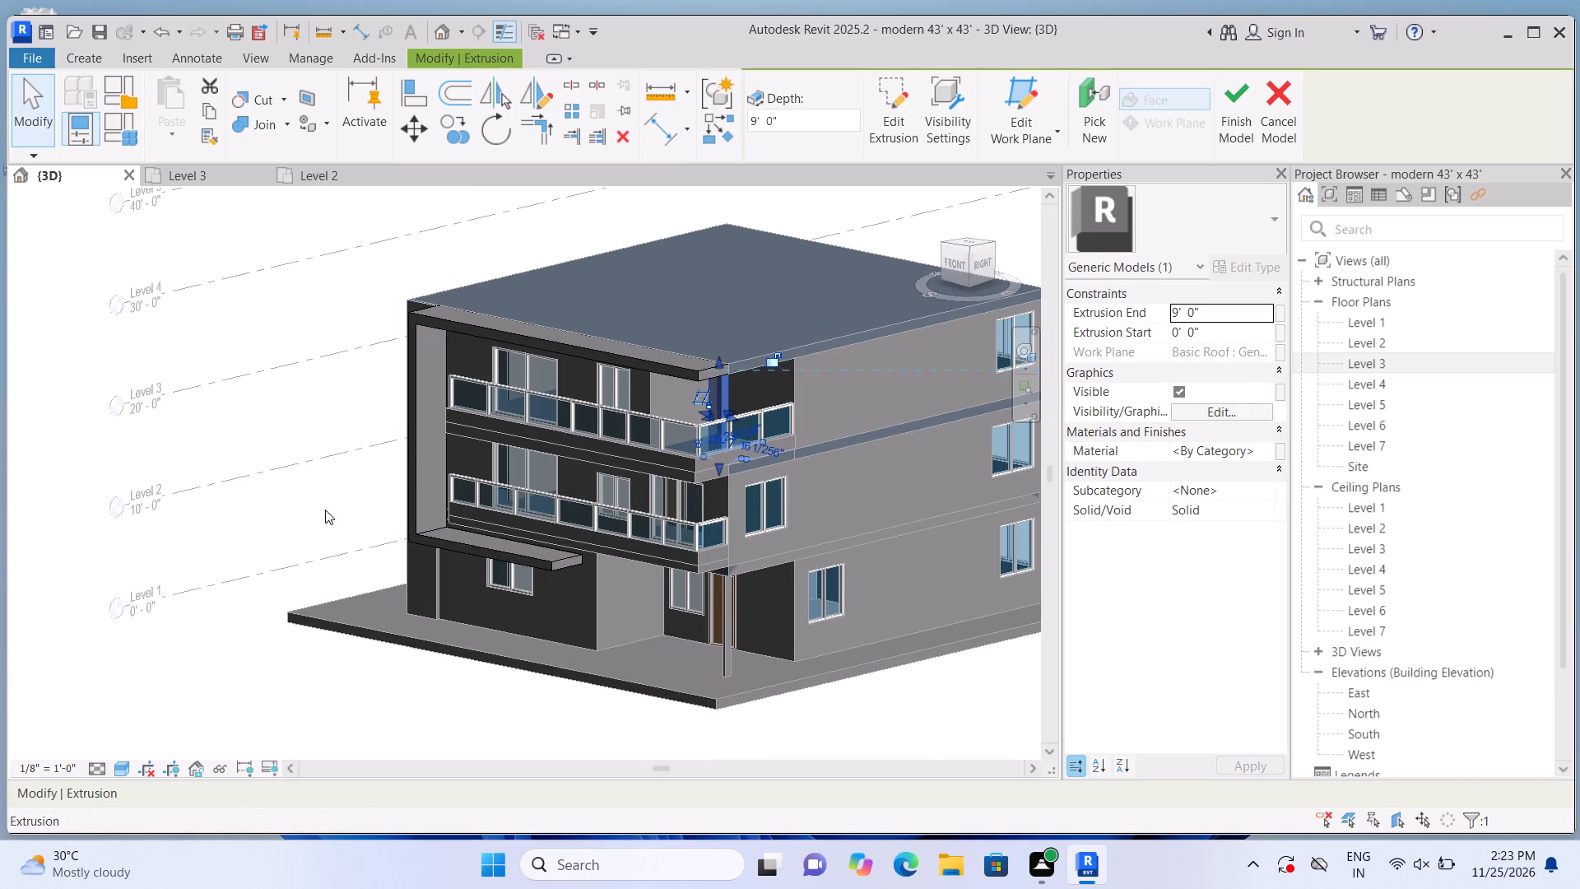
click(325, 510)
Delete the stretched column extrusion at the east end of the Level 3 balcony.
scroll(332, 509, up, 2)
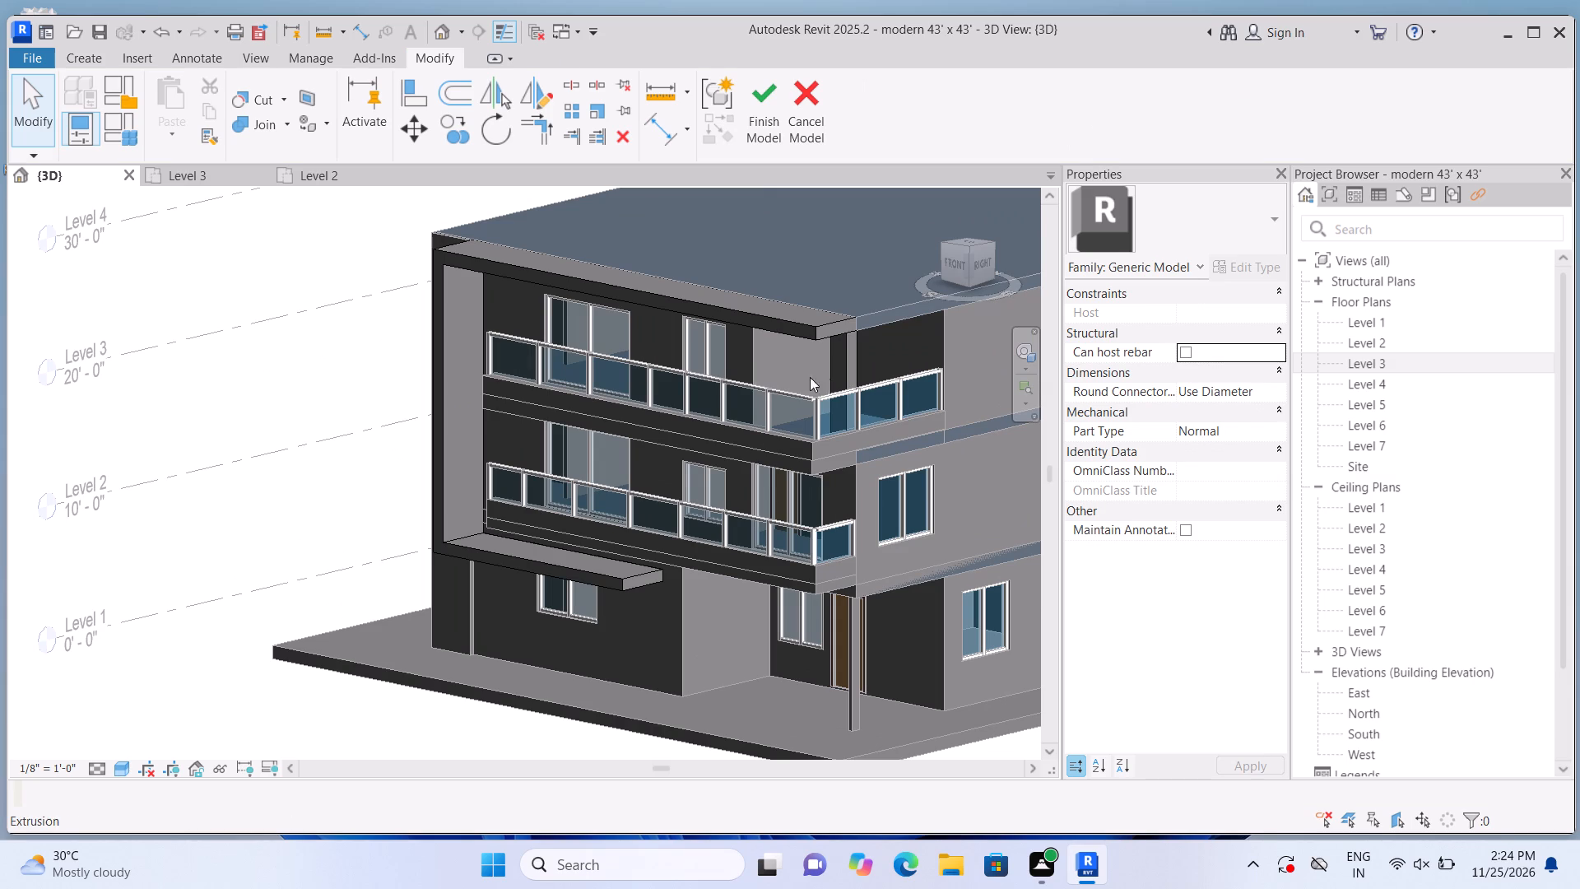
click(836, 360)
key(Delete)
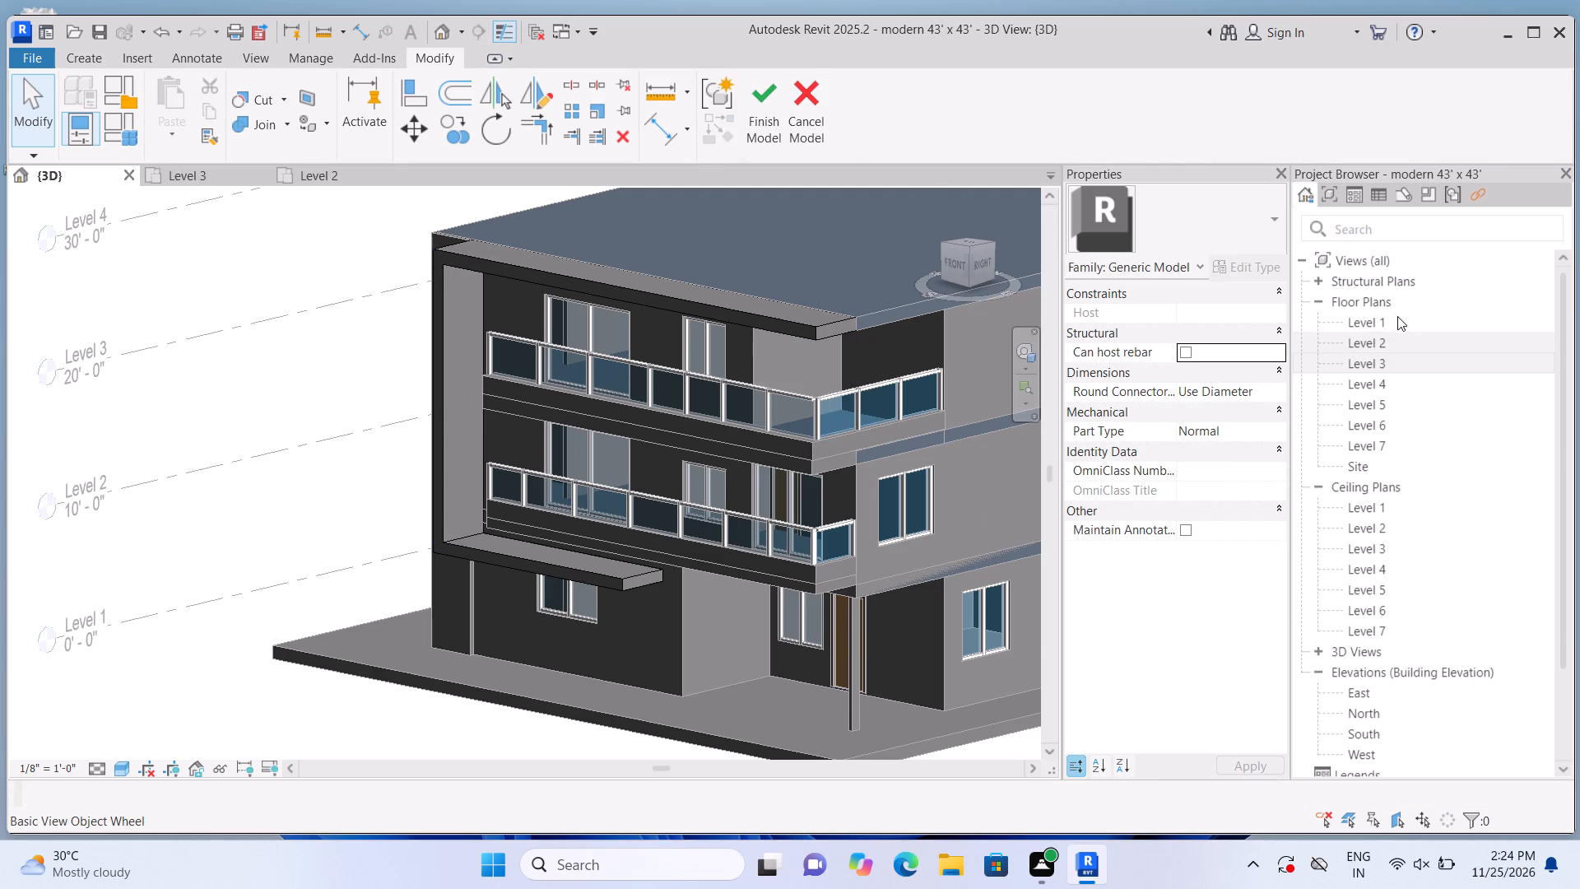
In the Level 3 floor plan, create a small square extrusion 1' 0" deep at the balcony's inner southeast corner, using a plane picked from the balcony.
double_click(1375, 365)
scroll(886, 549, down, 6)
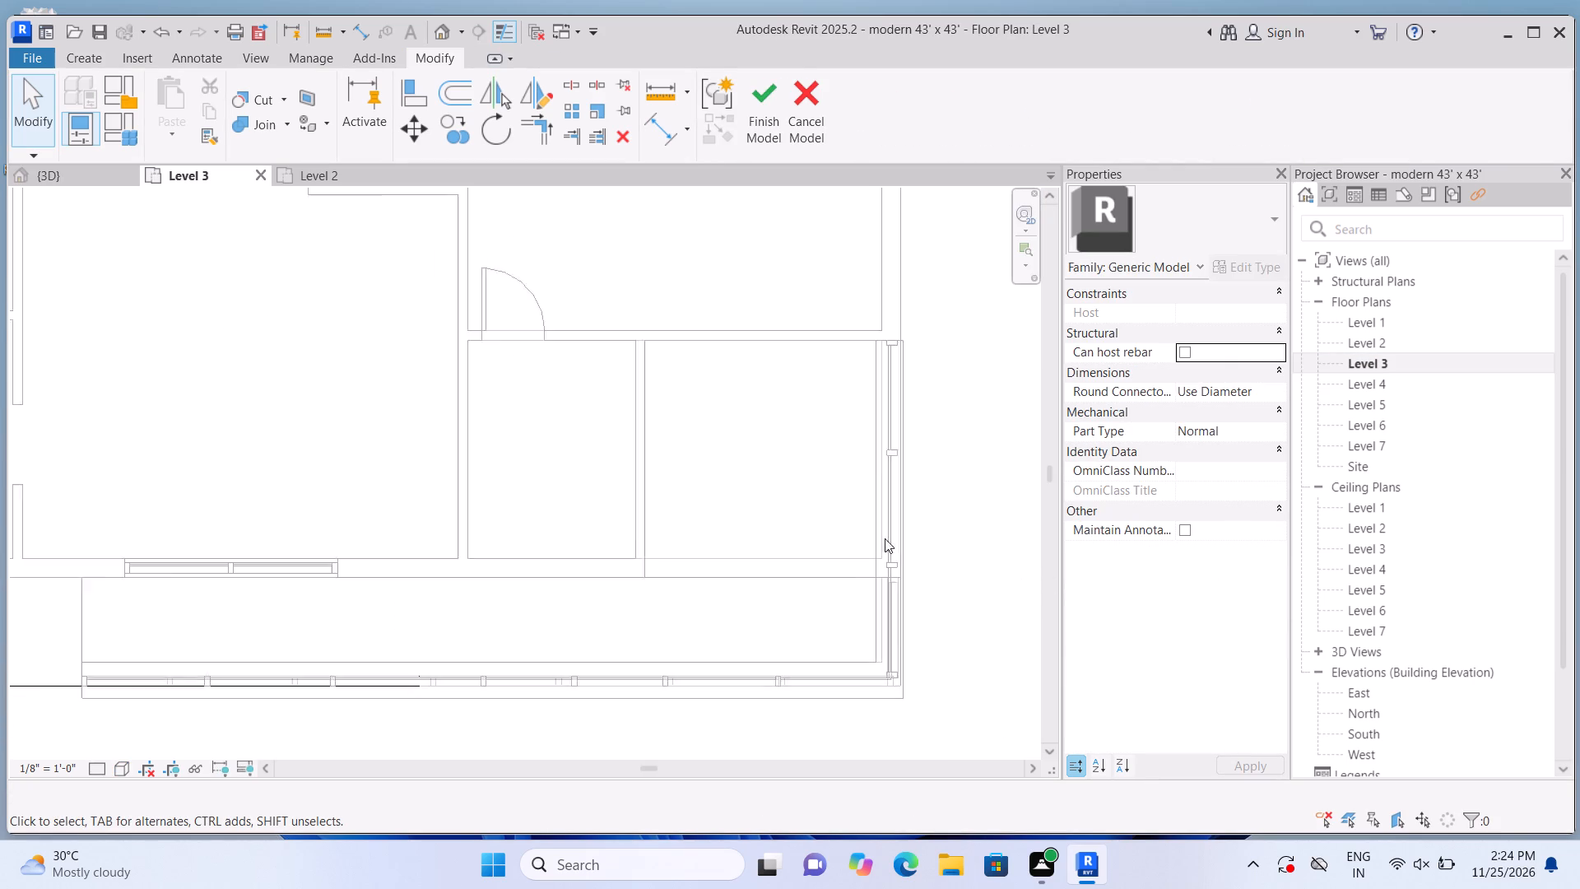
scroll(885, 538, down, 1)
scroll(881, 672, up, 5)
click(84, 49)
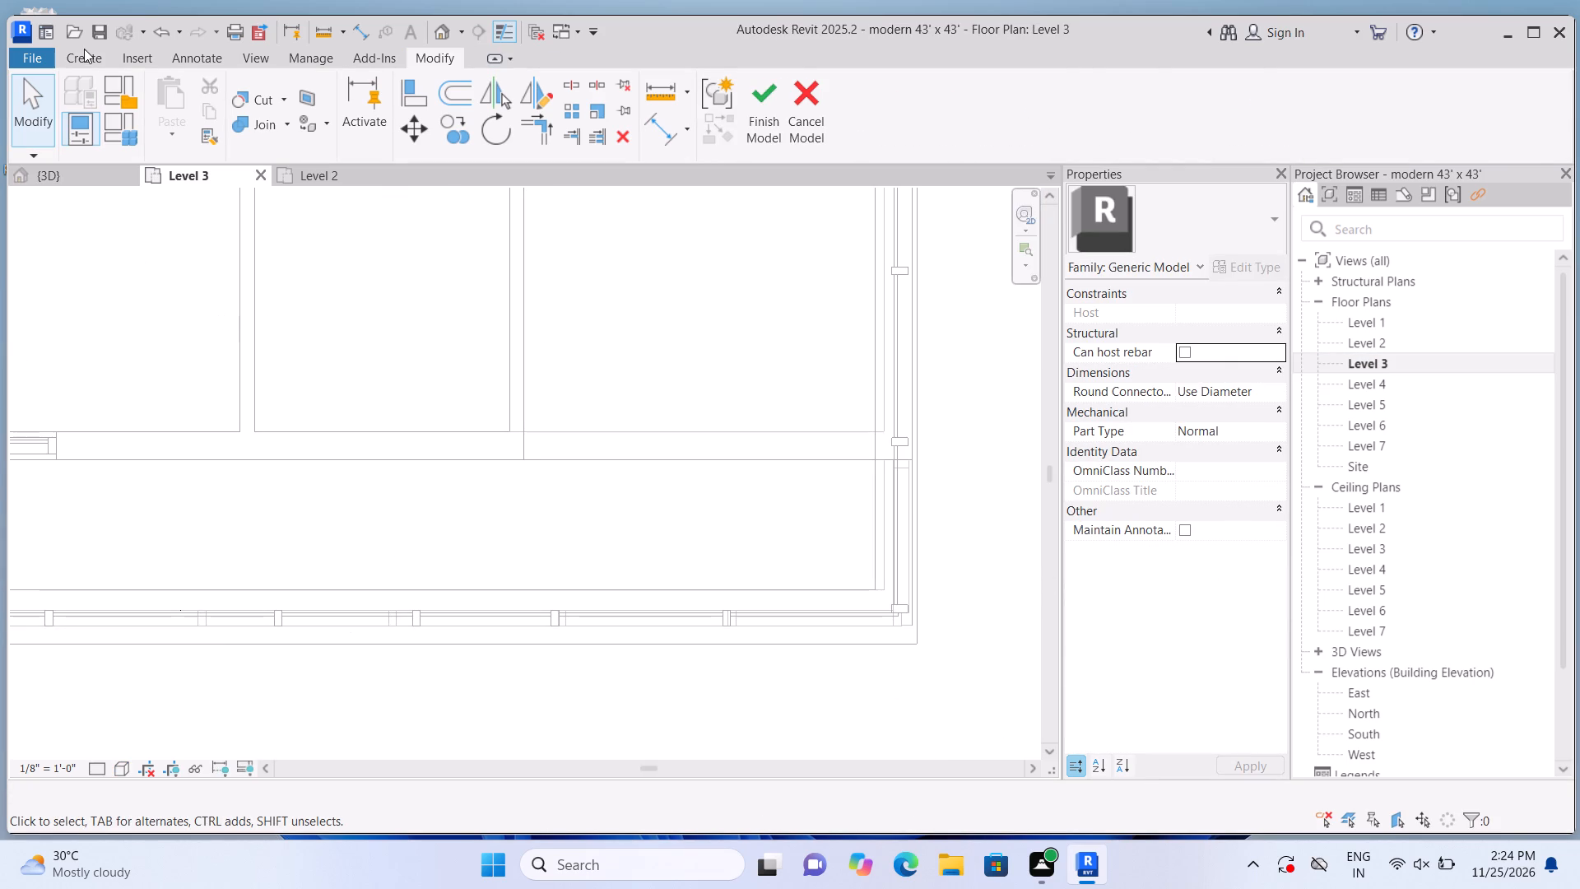
click(89, 58)
click(190, 93)
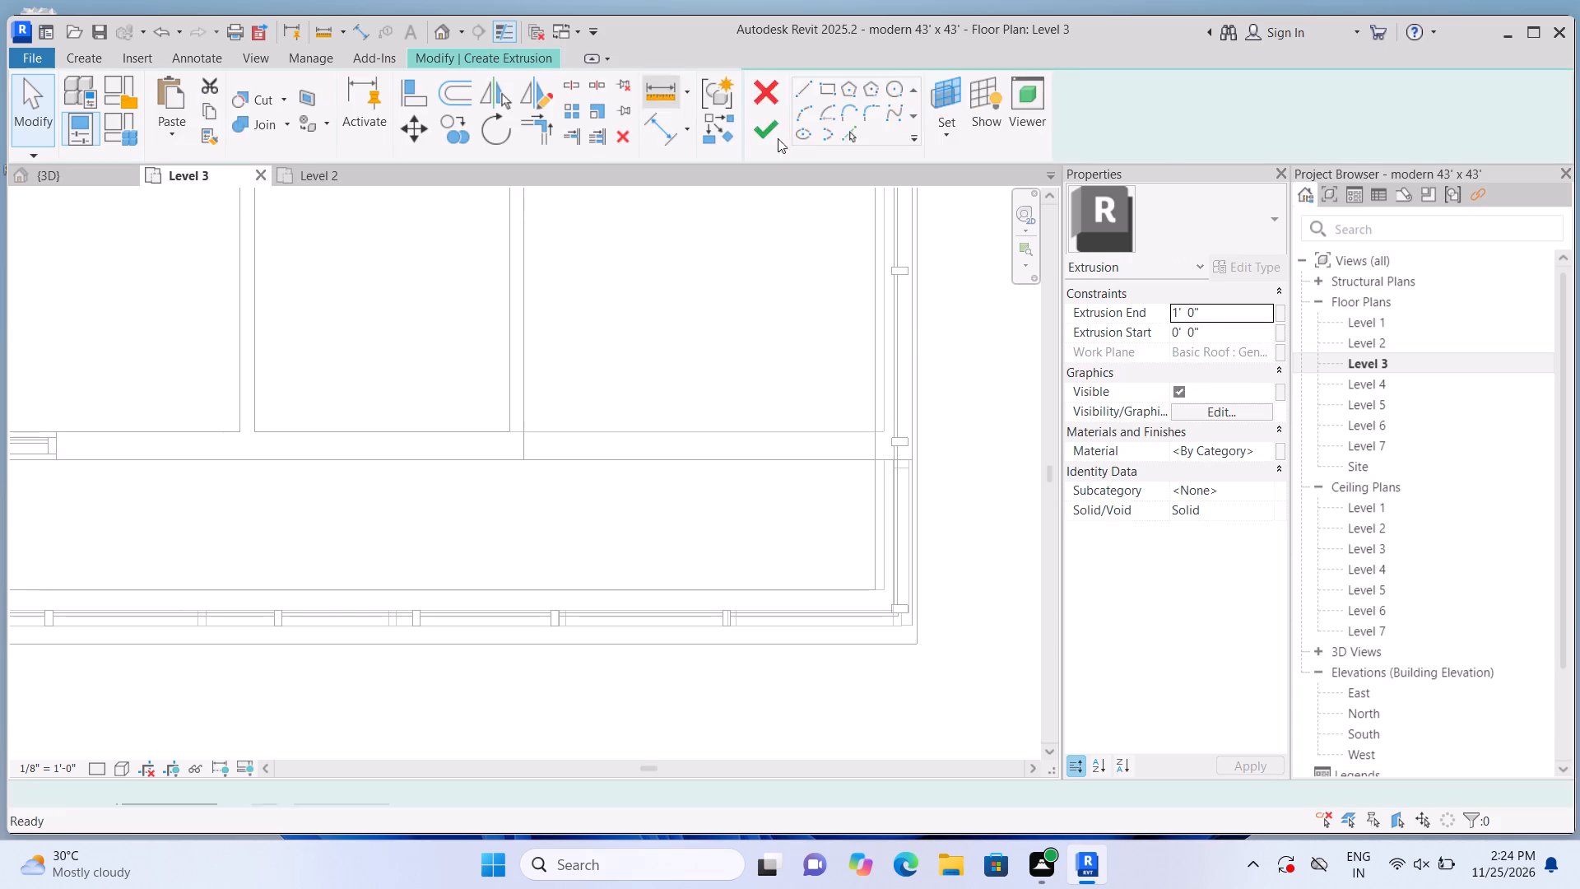
click(1083, 135)
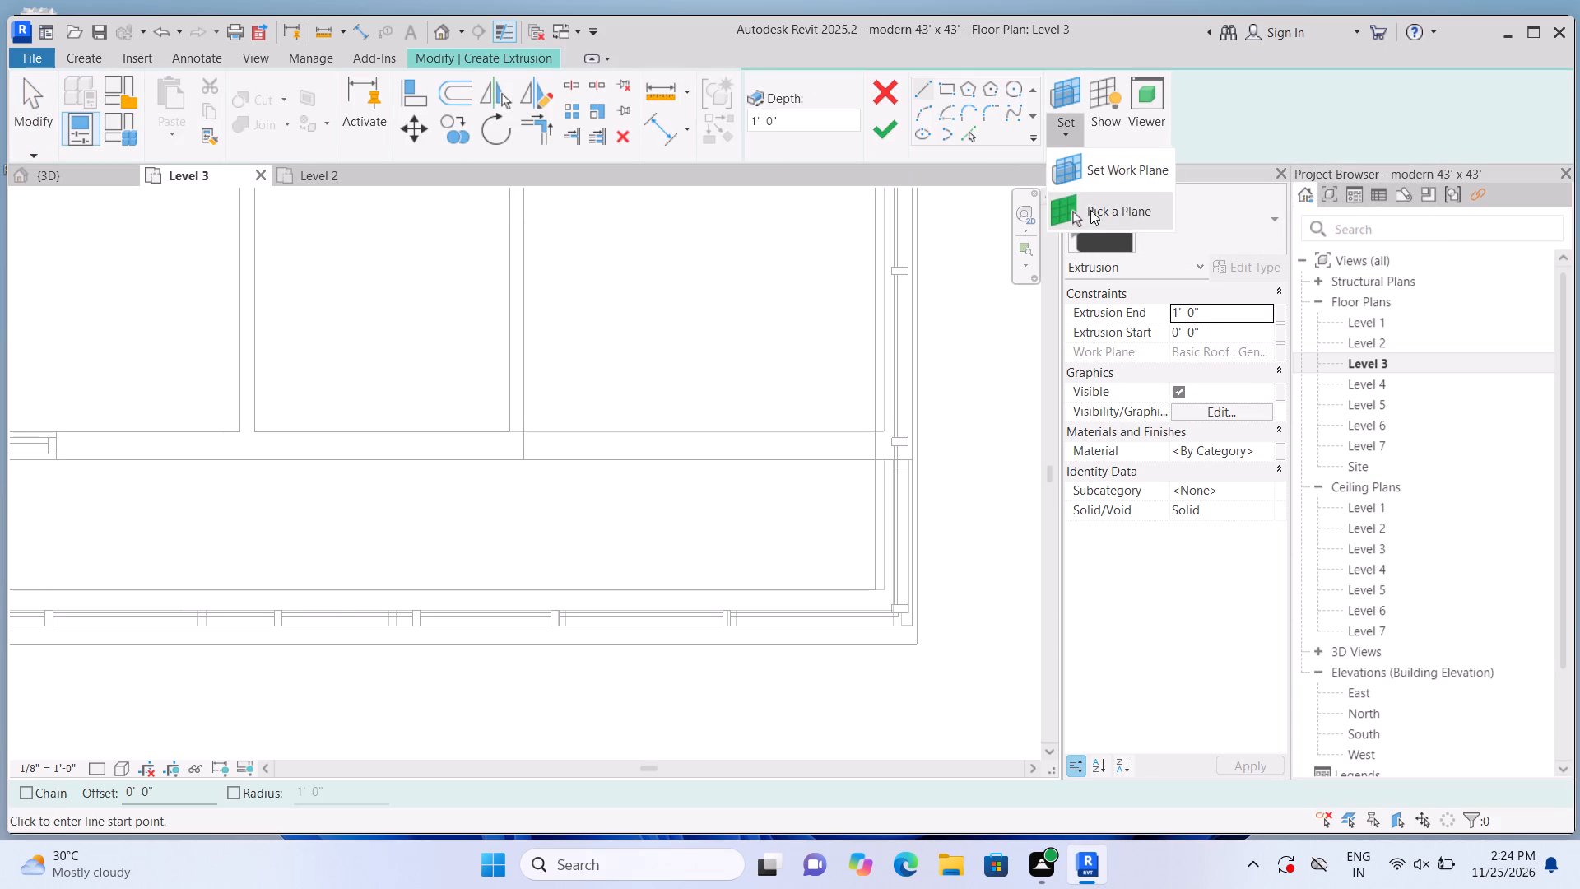
click(1090, 207)
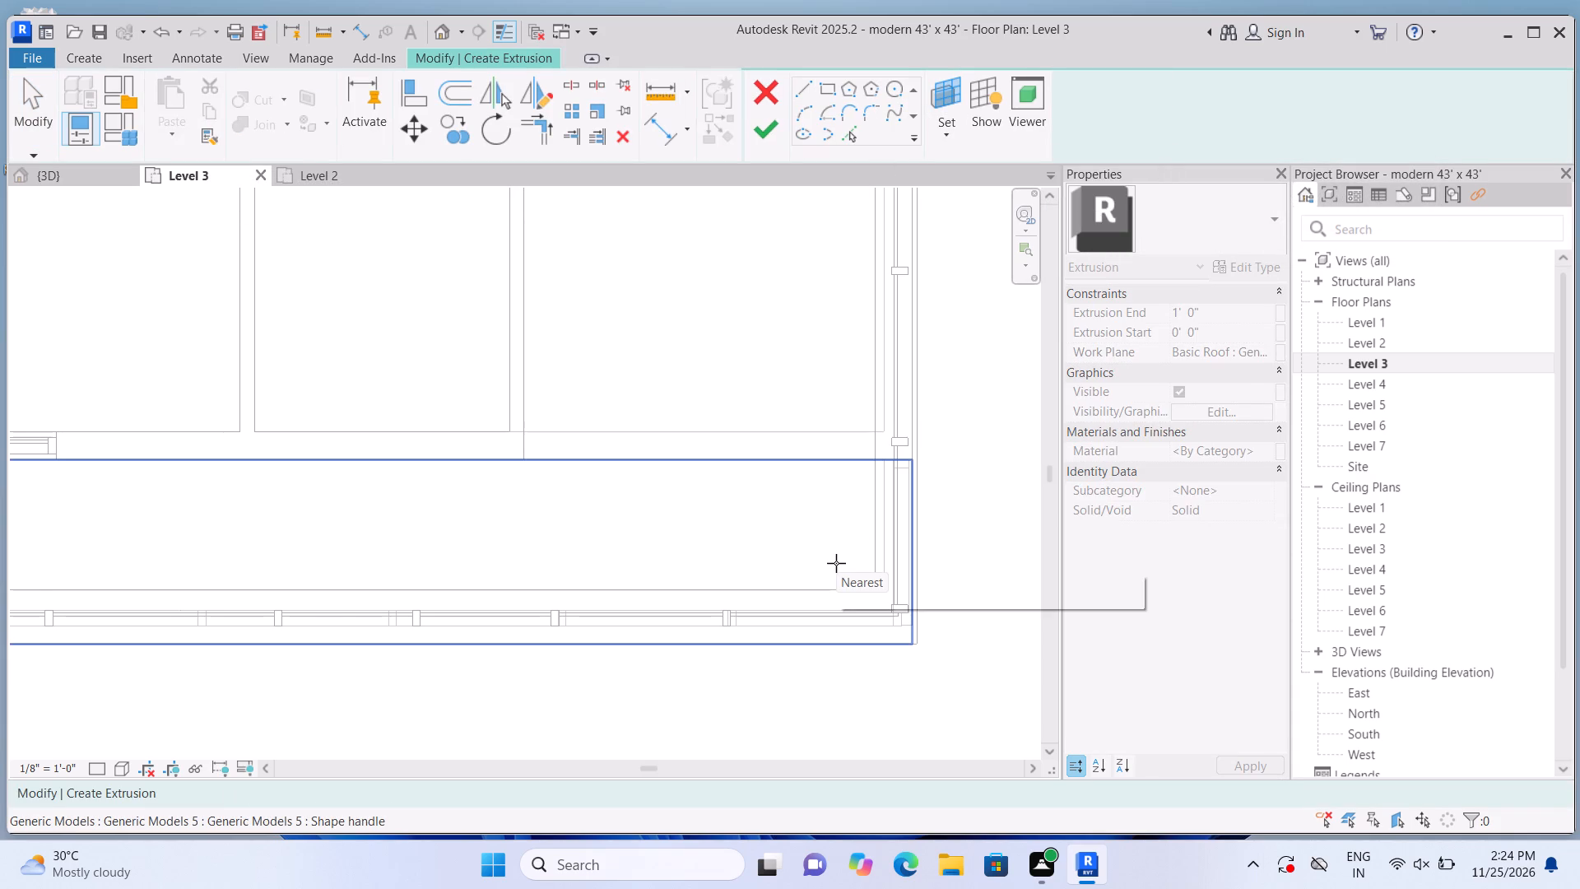
click(836, 563)
click(949, 86)
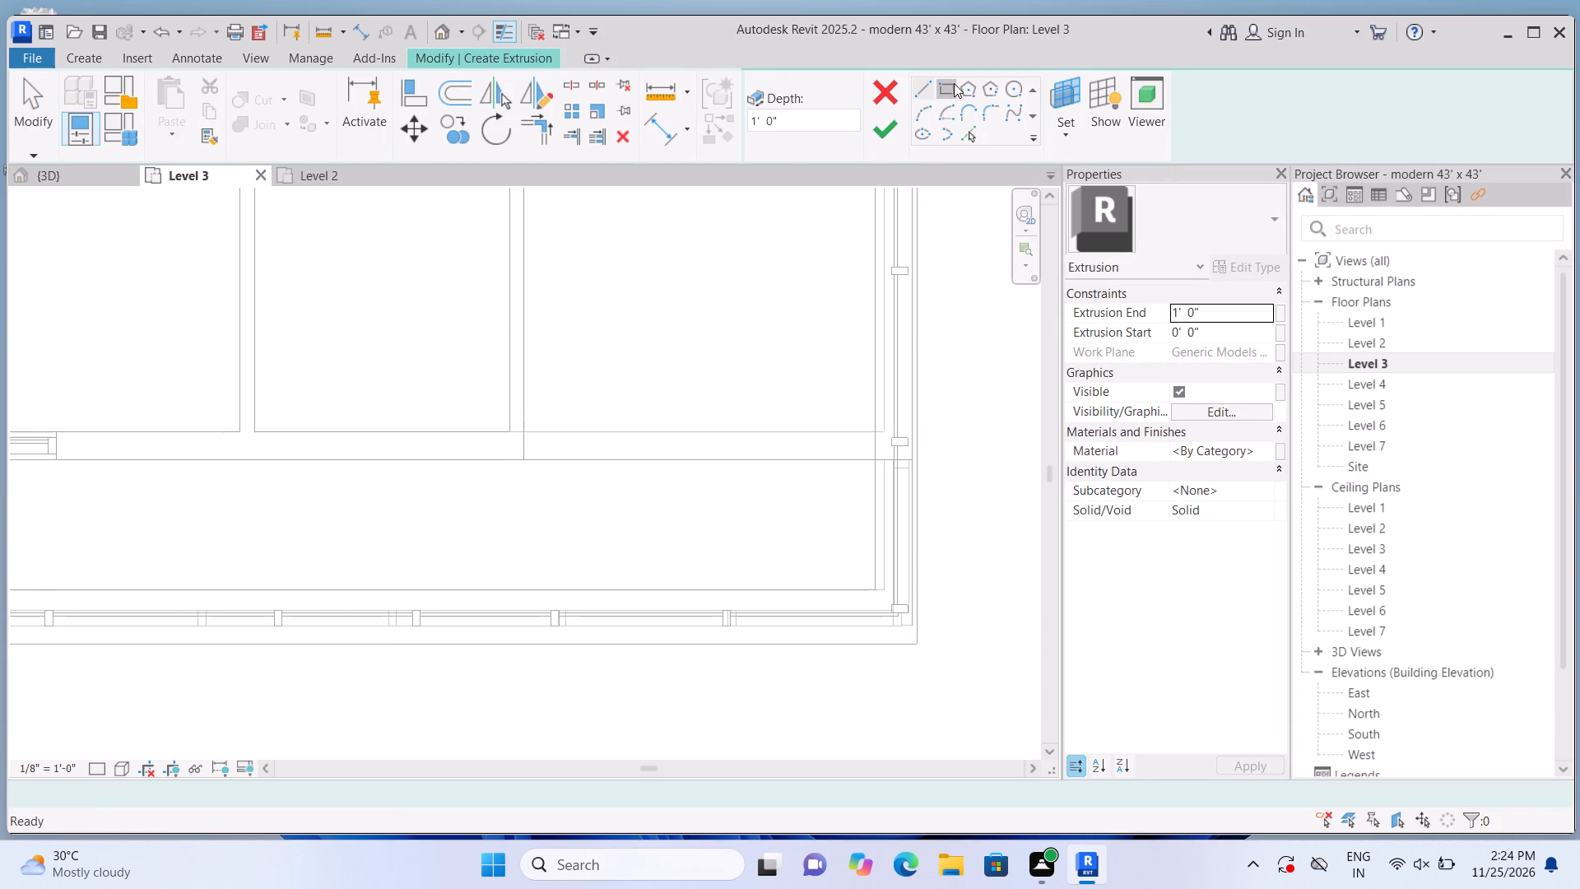
scroll(866, 603, up, 5)
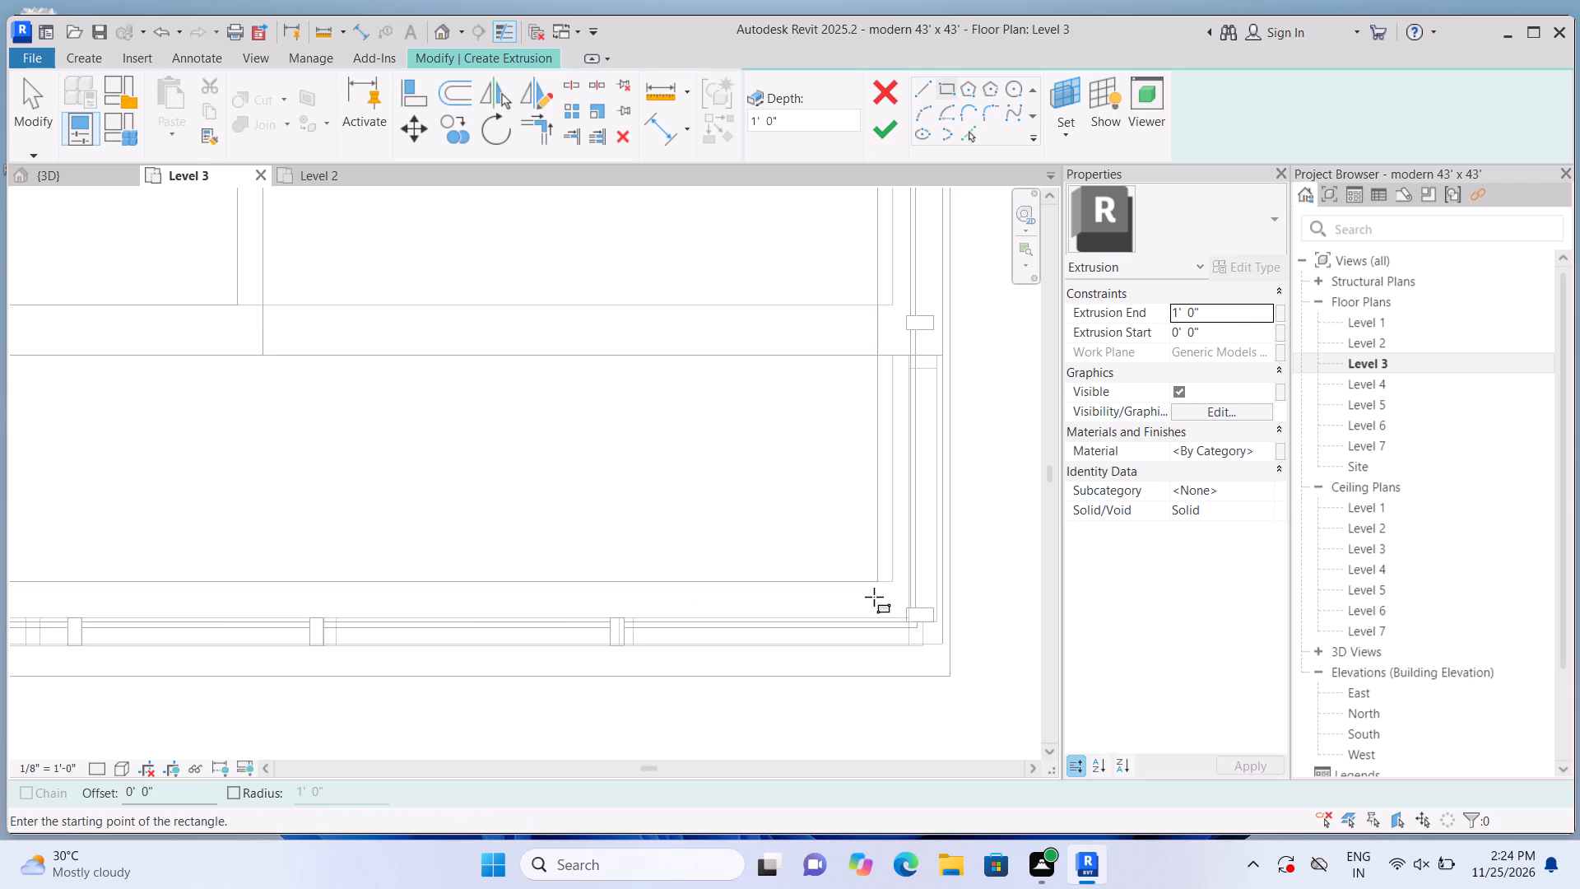
scroll(874, 597, up, 11)
scroll(893, 592, down, 5)
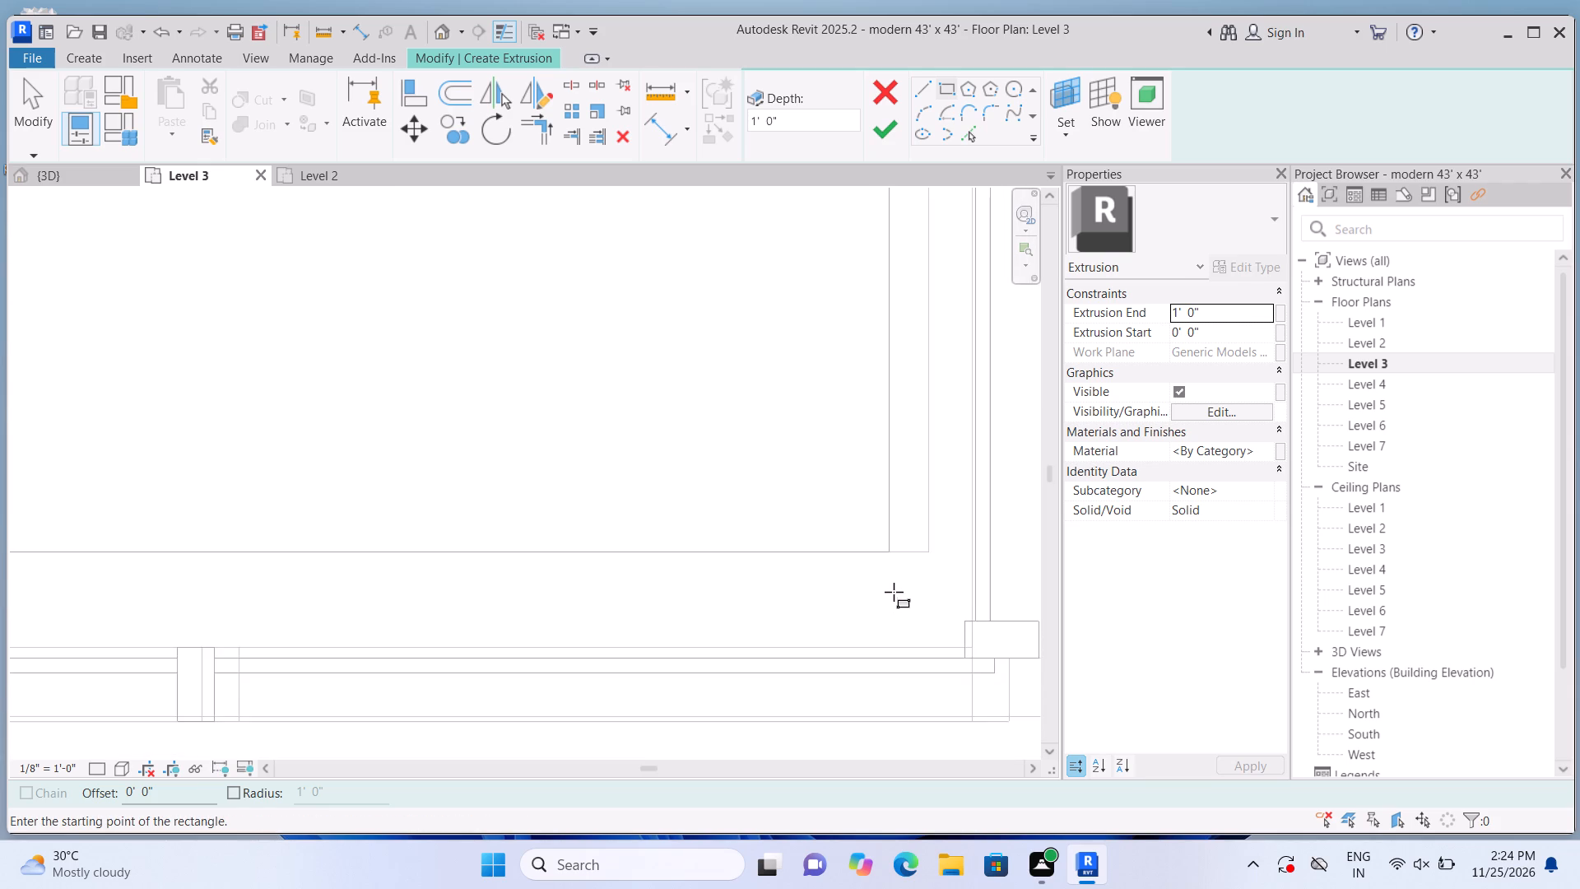
scroll(899, 593, down, 3)
scroll(856, 555, up, 3)
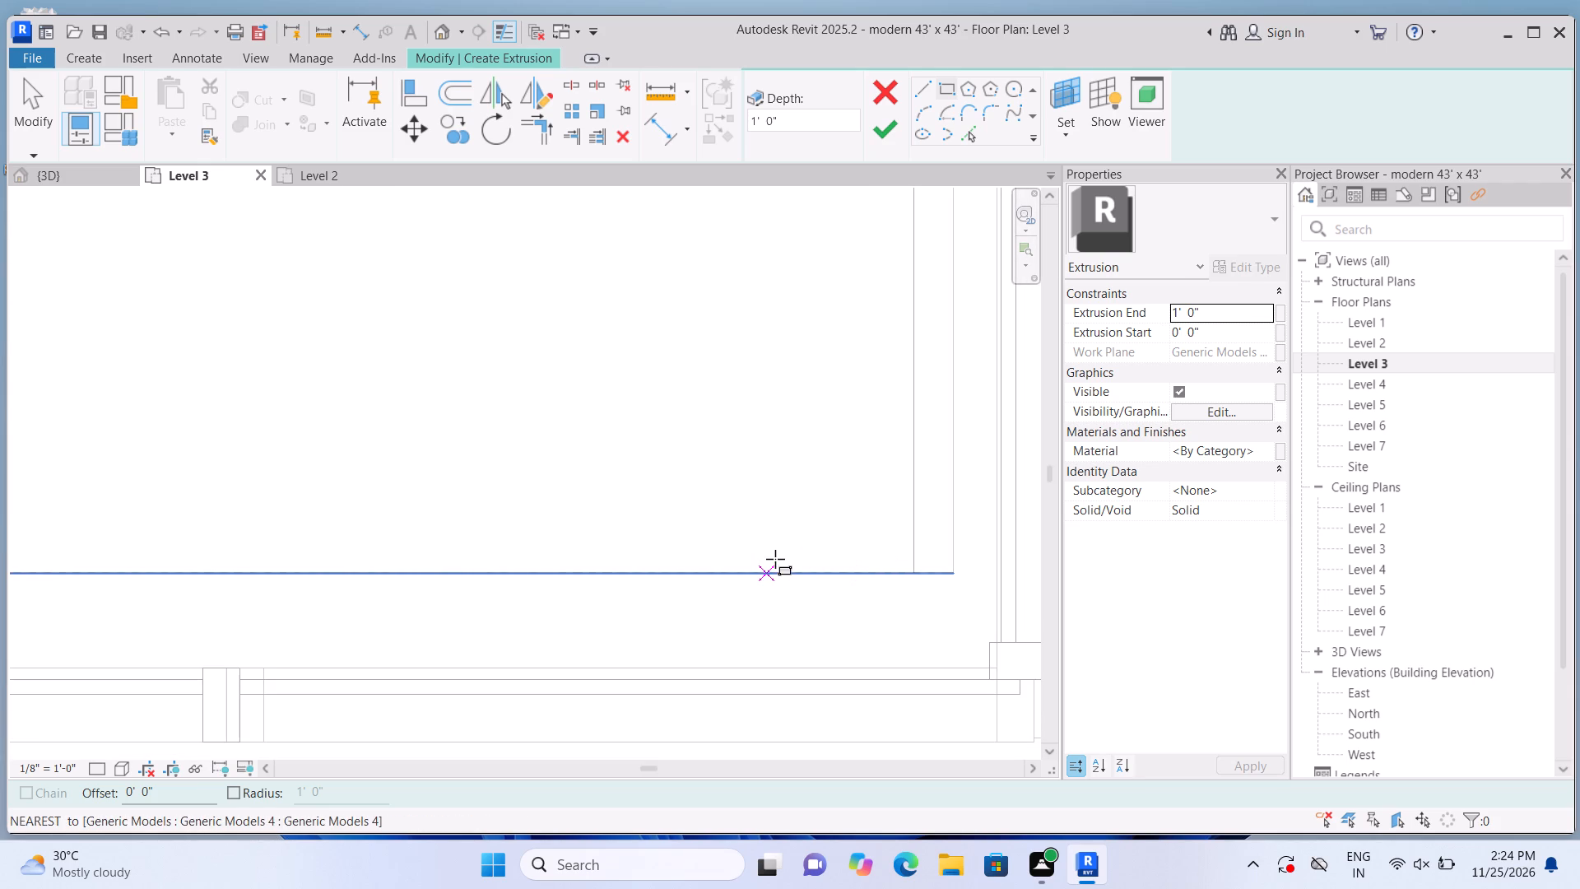
click(918, 567)
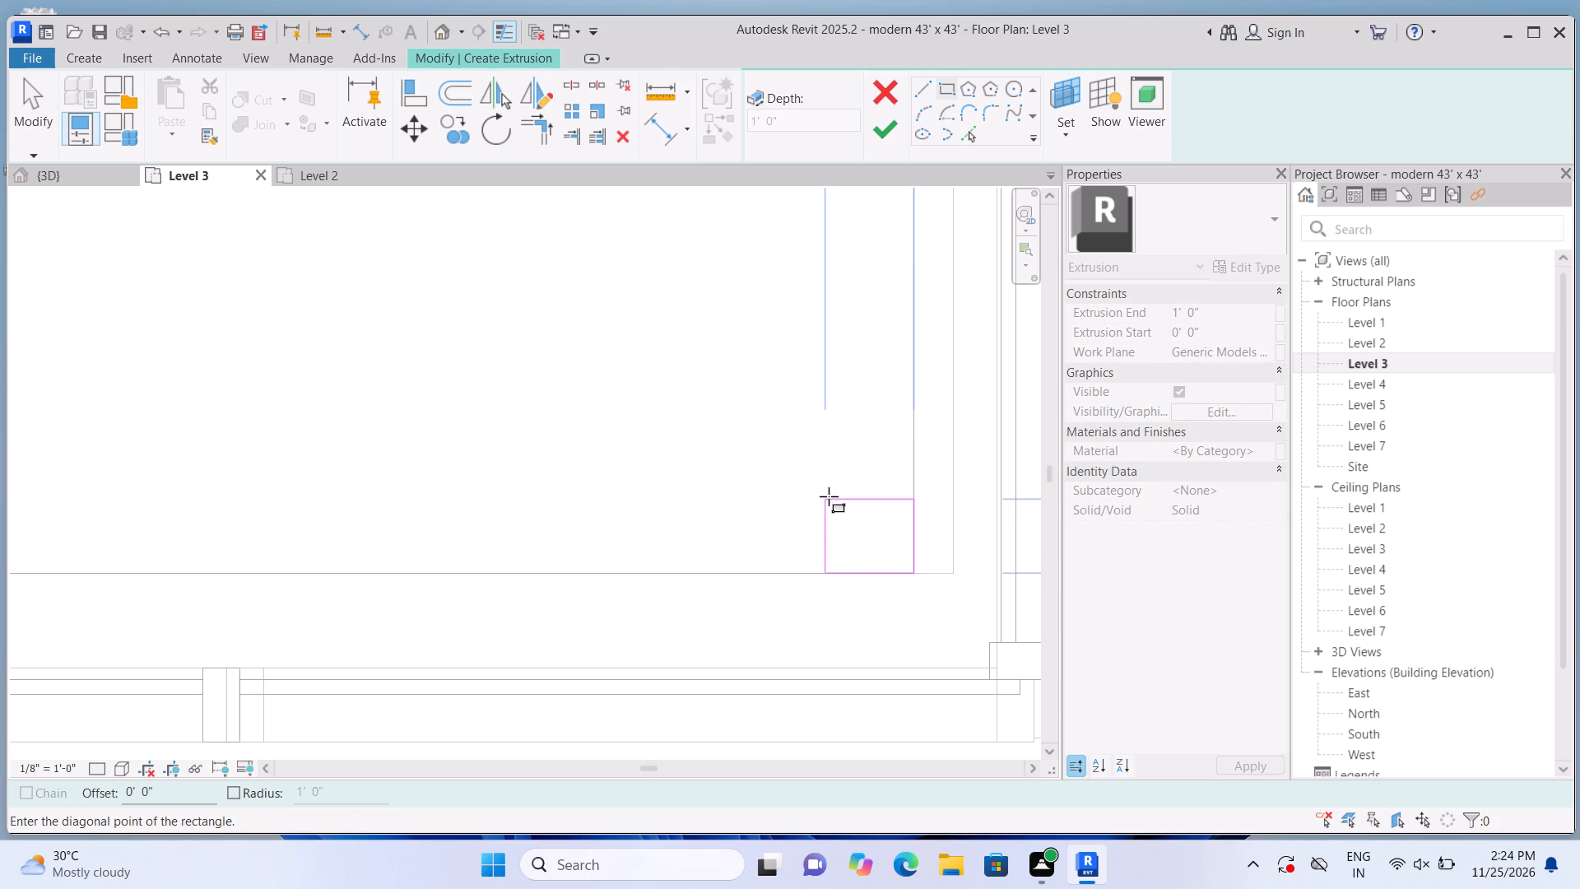
click(842, 496)
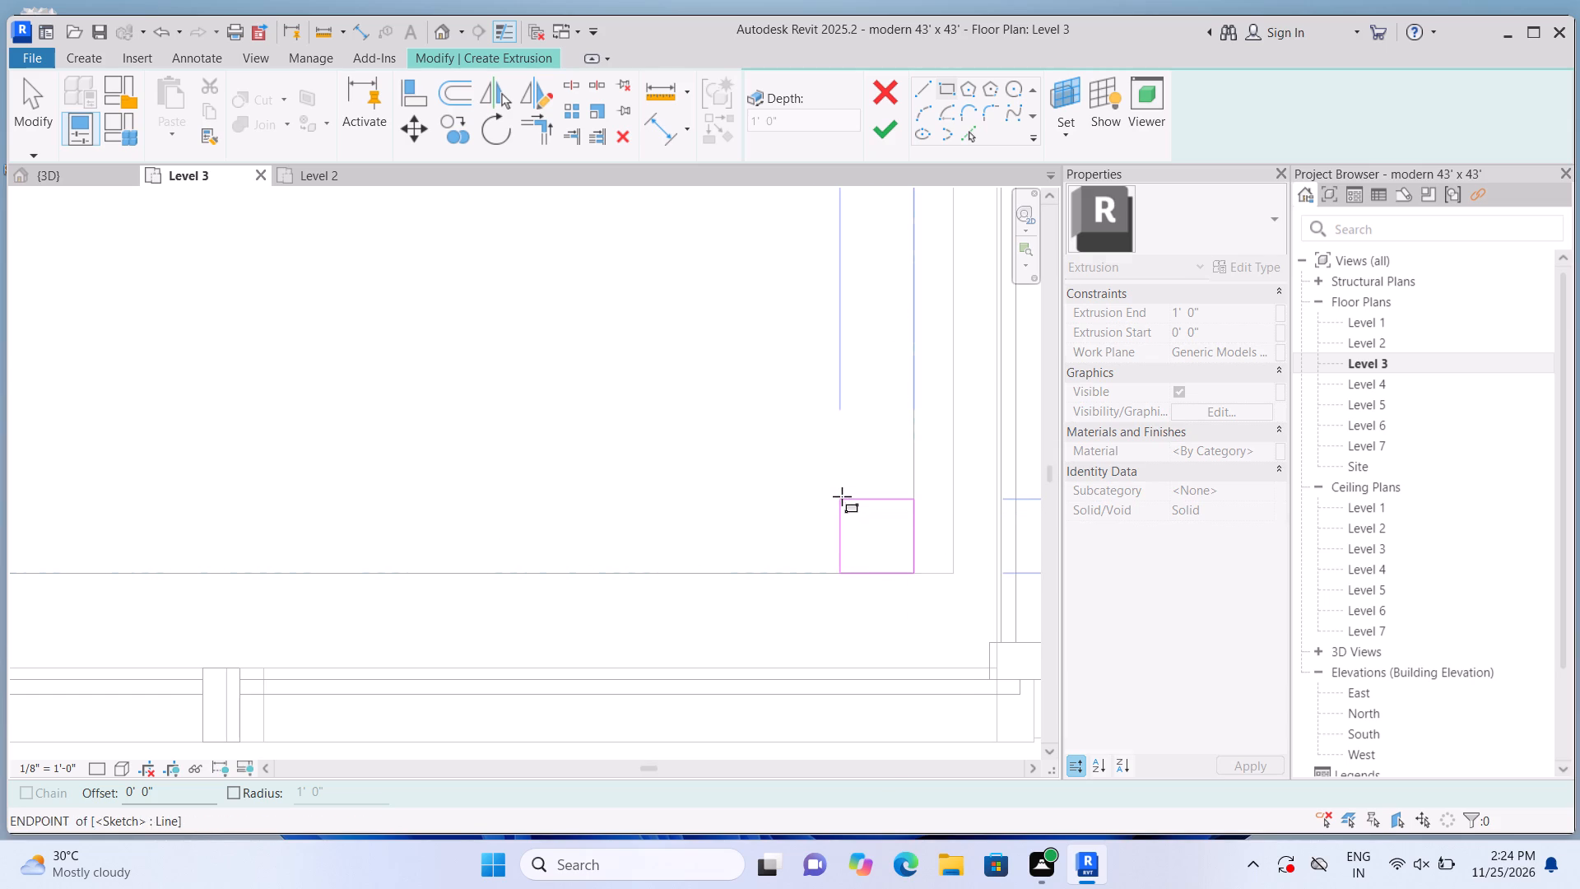
click(889, 133)
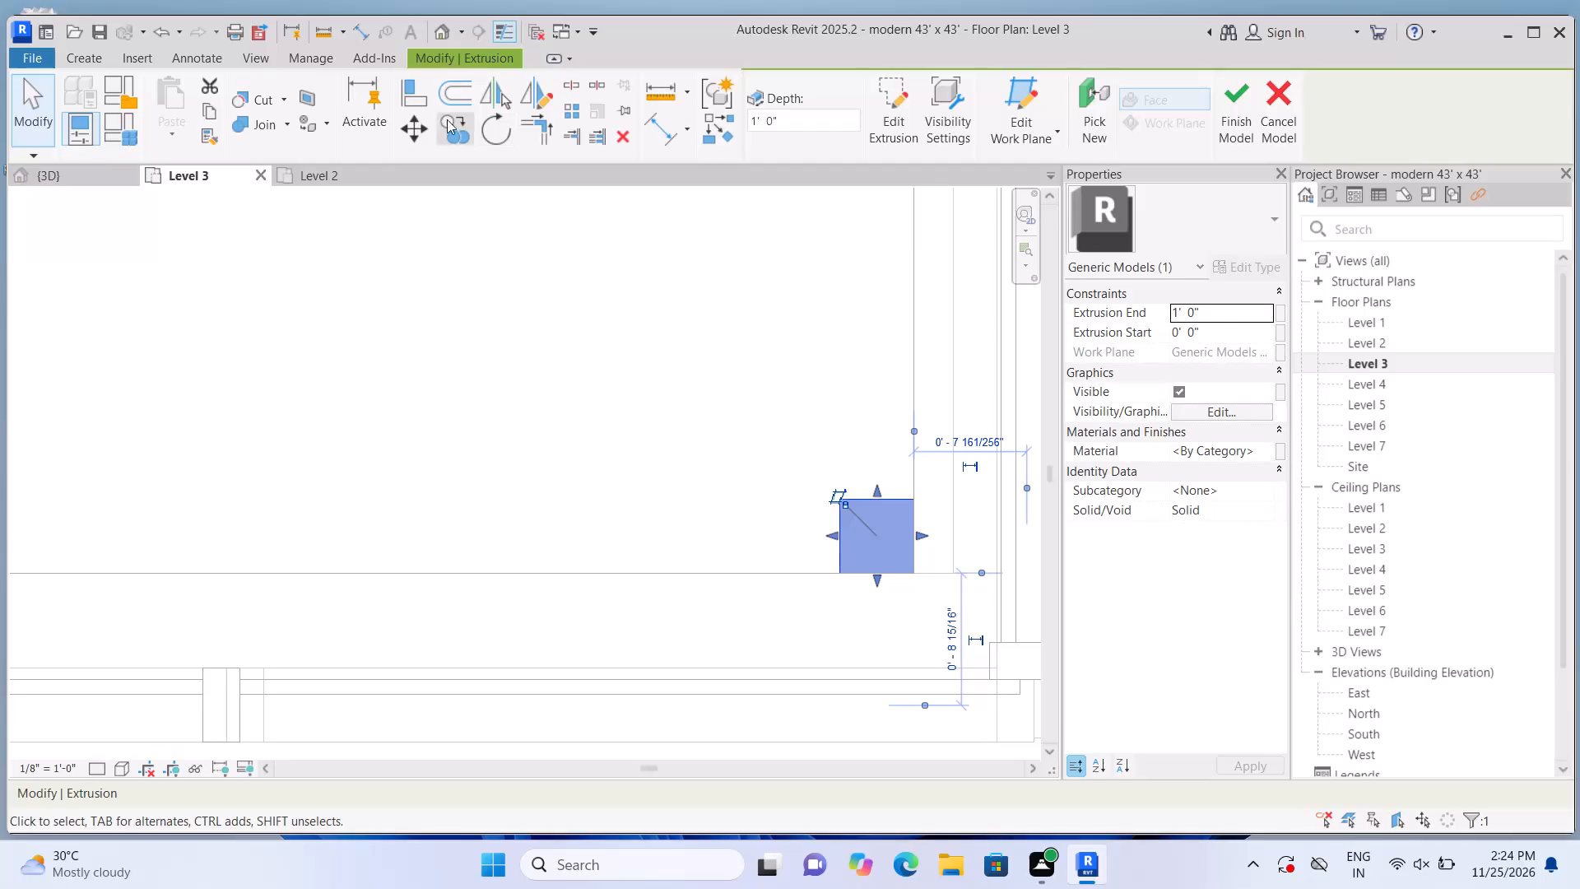
Stretch the new corner column extrusion on the Level 3 balcony up to the roof frame, to an extrusion end of about 9' 3".
click(440, 35)
scroll(819, 443, up, 4)
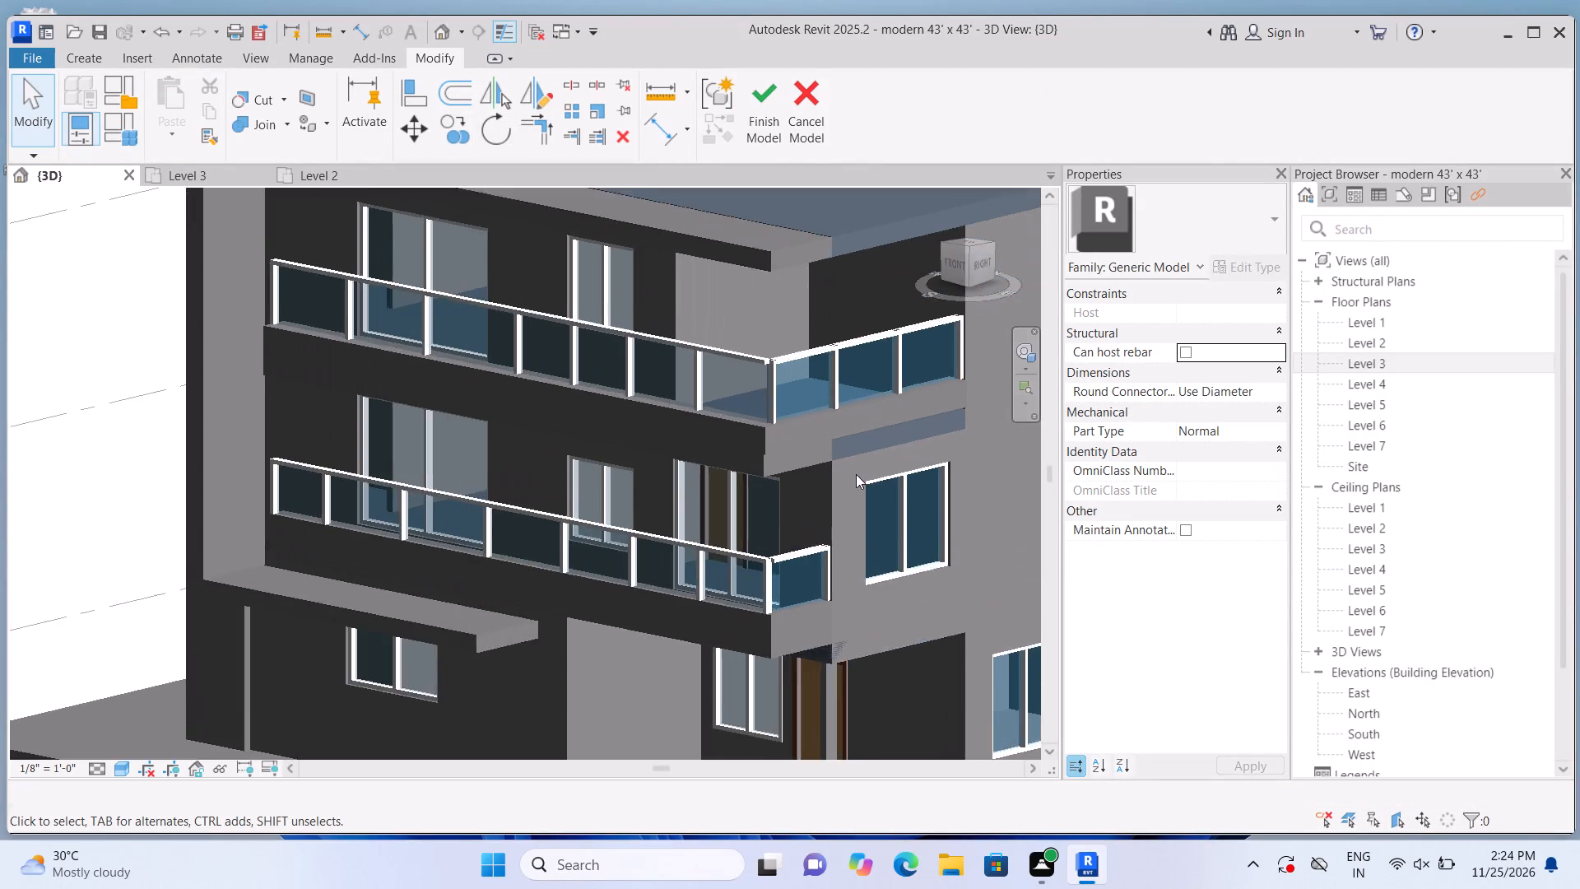
scroll(856, 474, up, 4)
scroll(793, 399, down, 2)
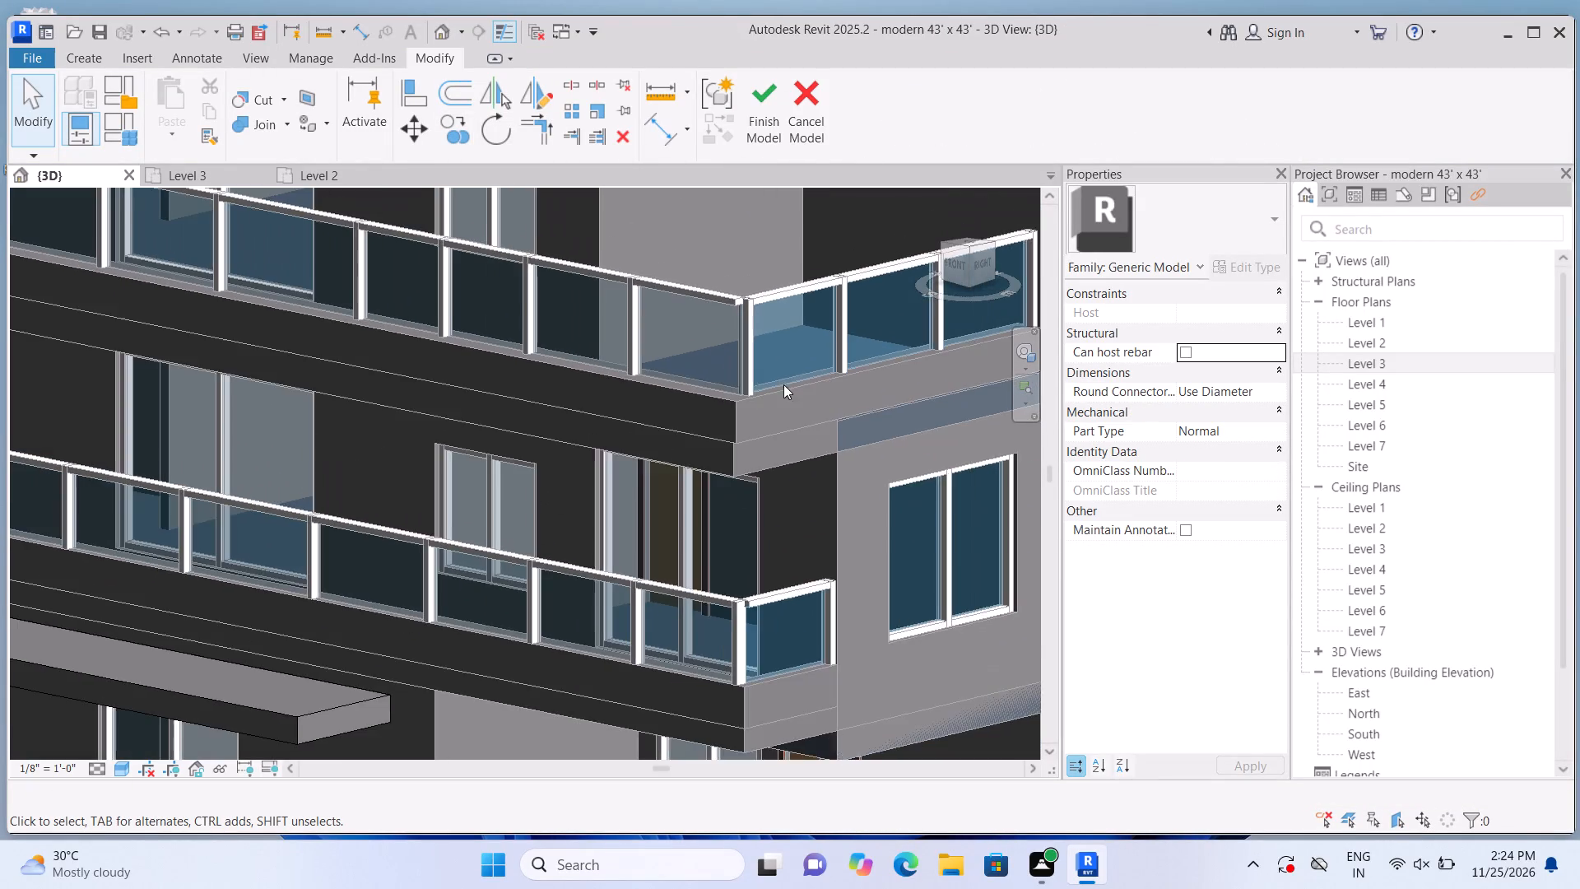
middle_drag(788, 388, 839, 473)
scroll(848, 491, down, 2)
scroll(829, 480, up, 4)
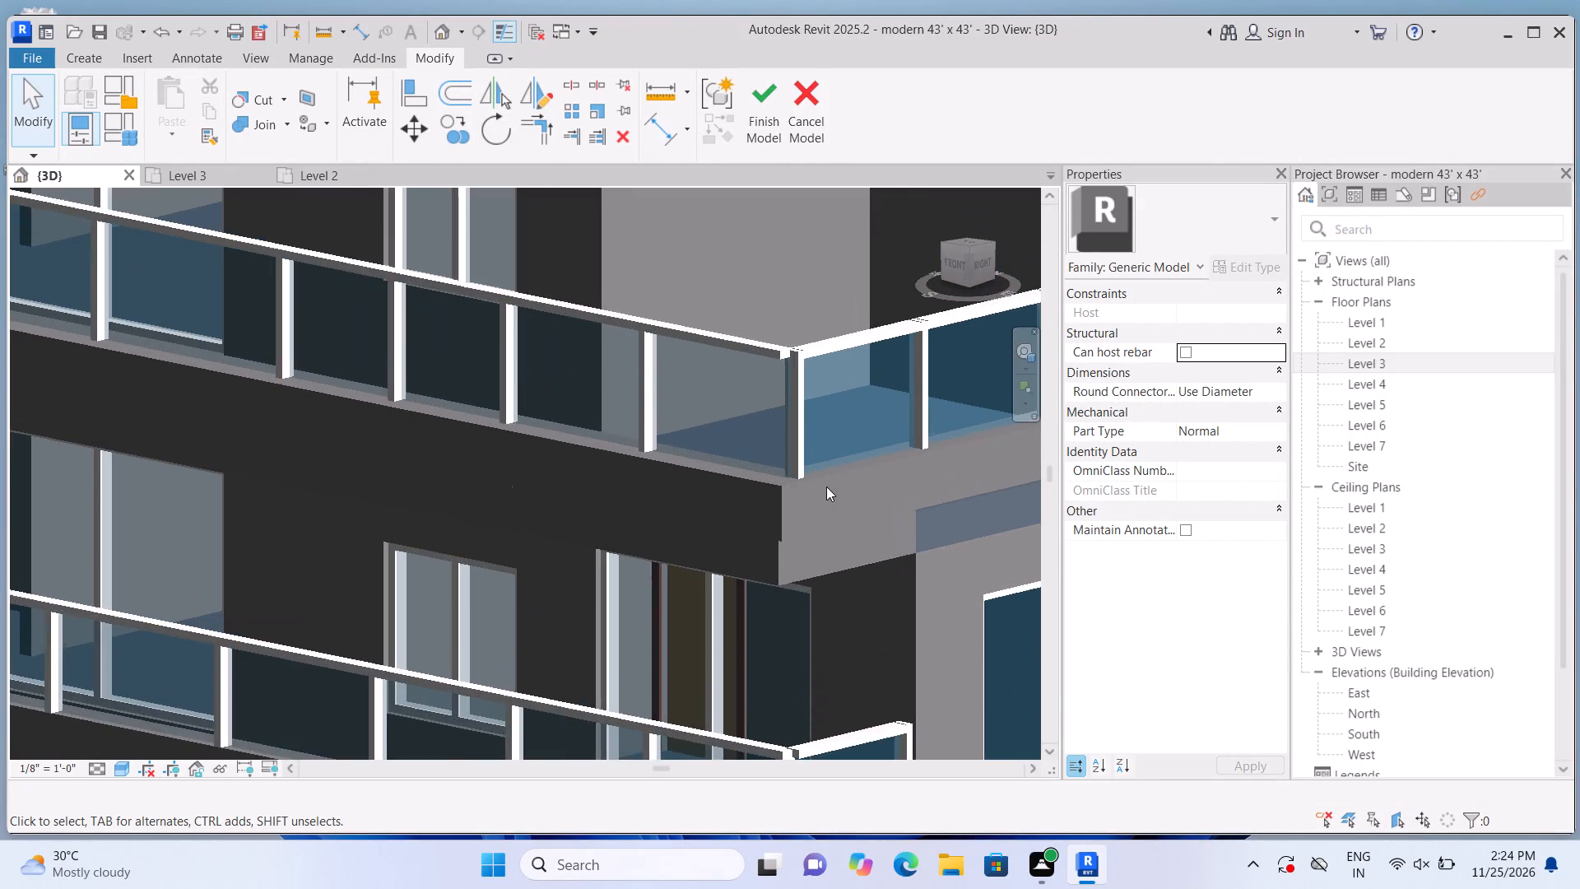
scroll(829, 482, down, 3)
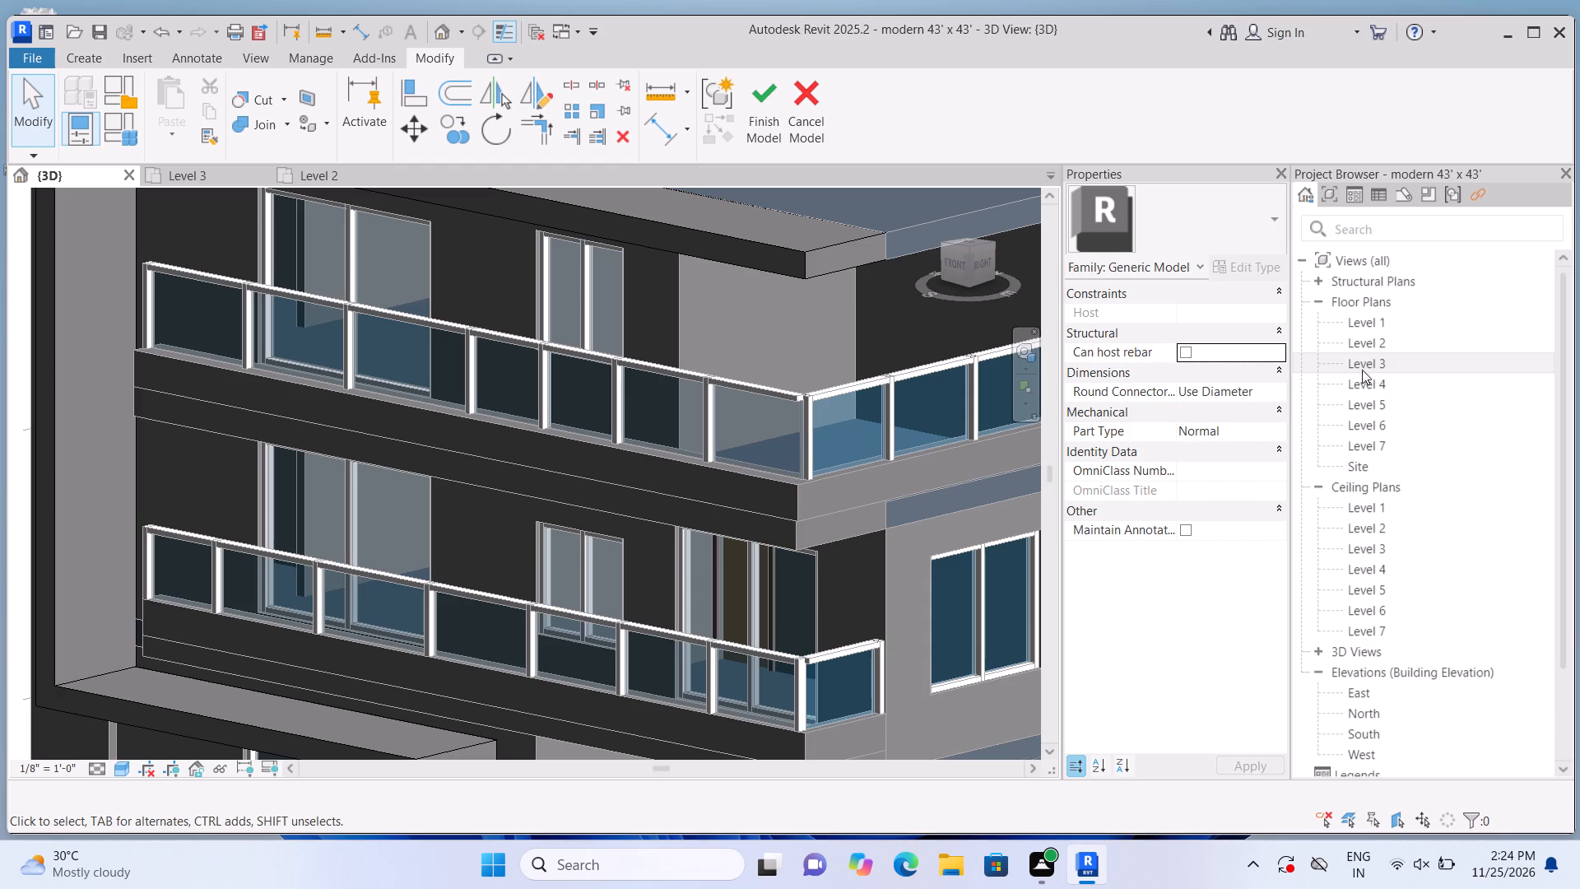
scroll(759, 481, up, 2)
scroll(820, 482, down, 2)
scroll(820, 485, up, 2)
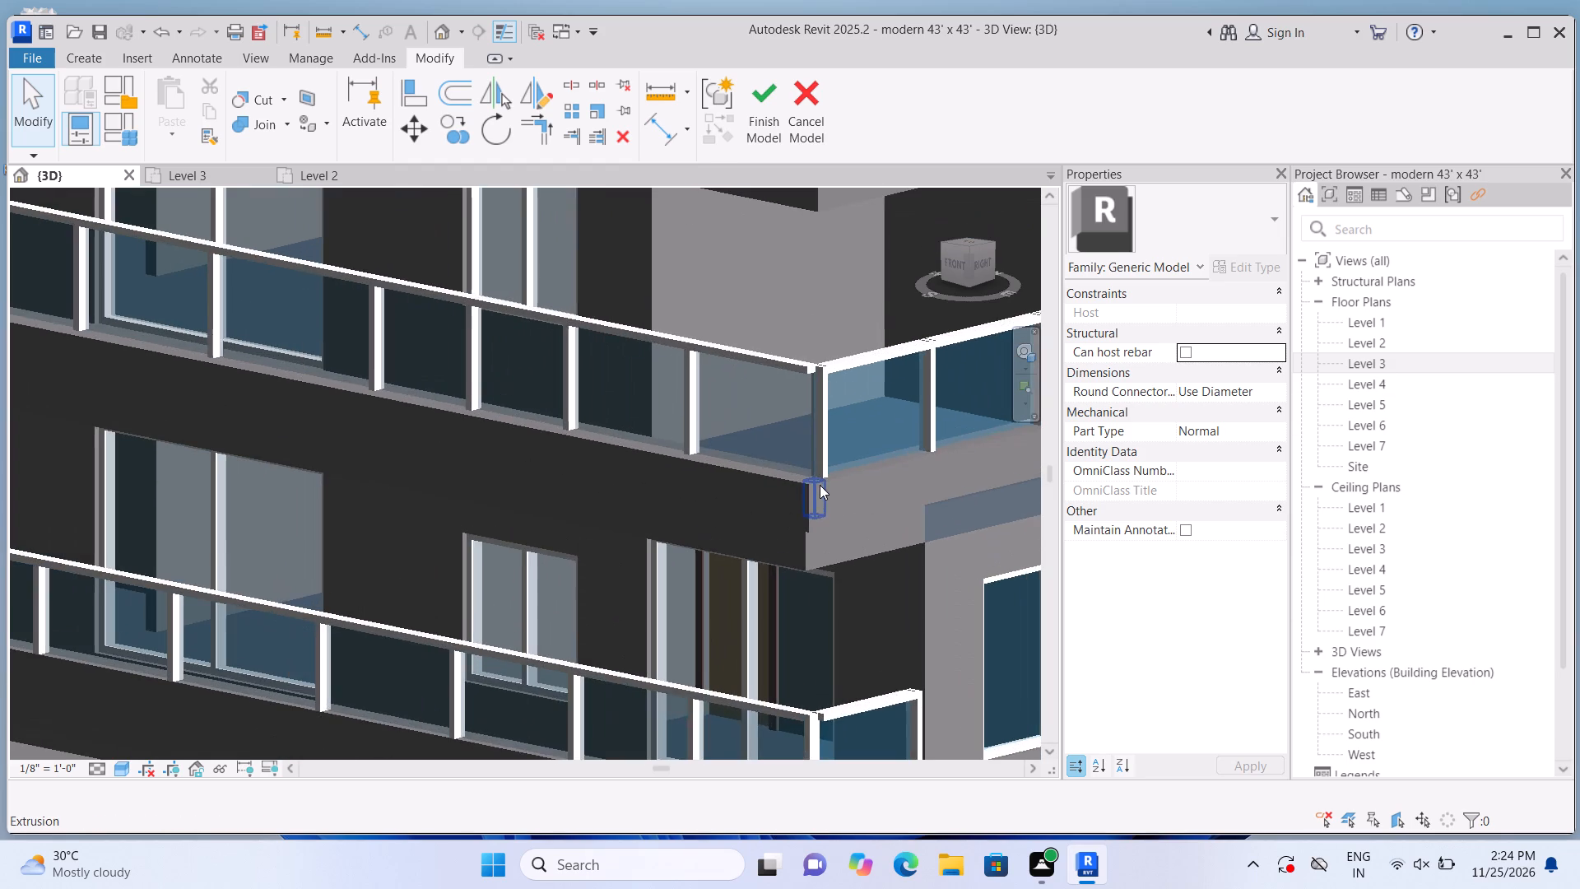
click(820, 485)
drag(815, 468, 839, 280)
scroll(859, 397, down, 3)
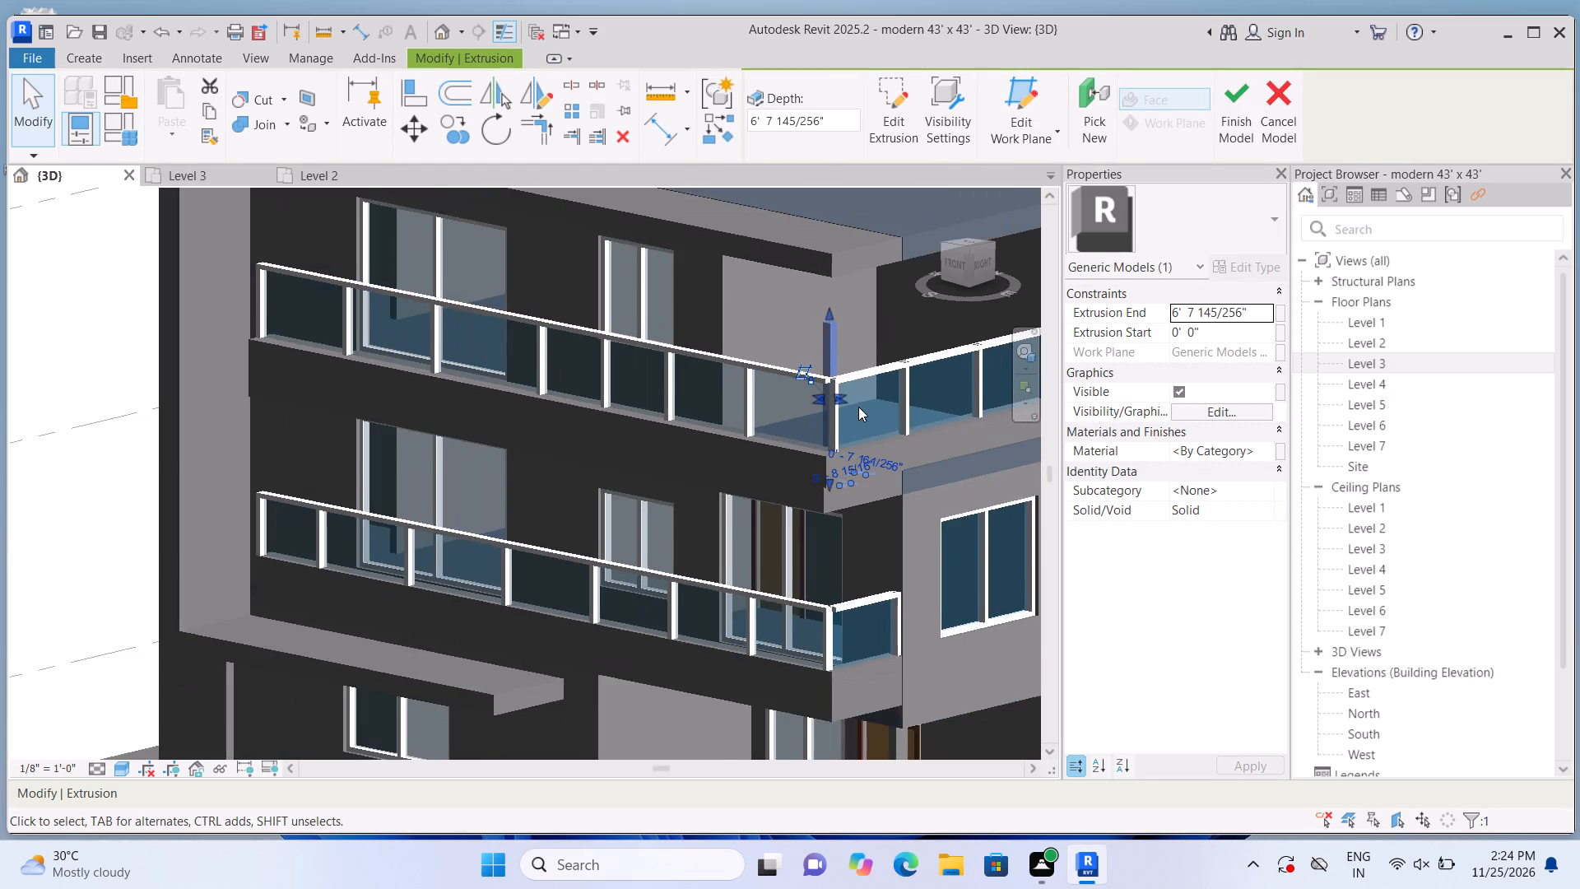
middle_drag(857, 406, 885, 533)
scroll(878, 468, up, 2)
drag(849, 421, 850, 362)
scroll(857, 381, down, 2)
scroll(858, 438, up, 2)
scroll(879, 472, down, 3)
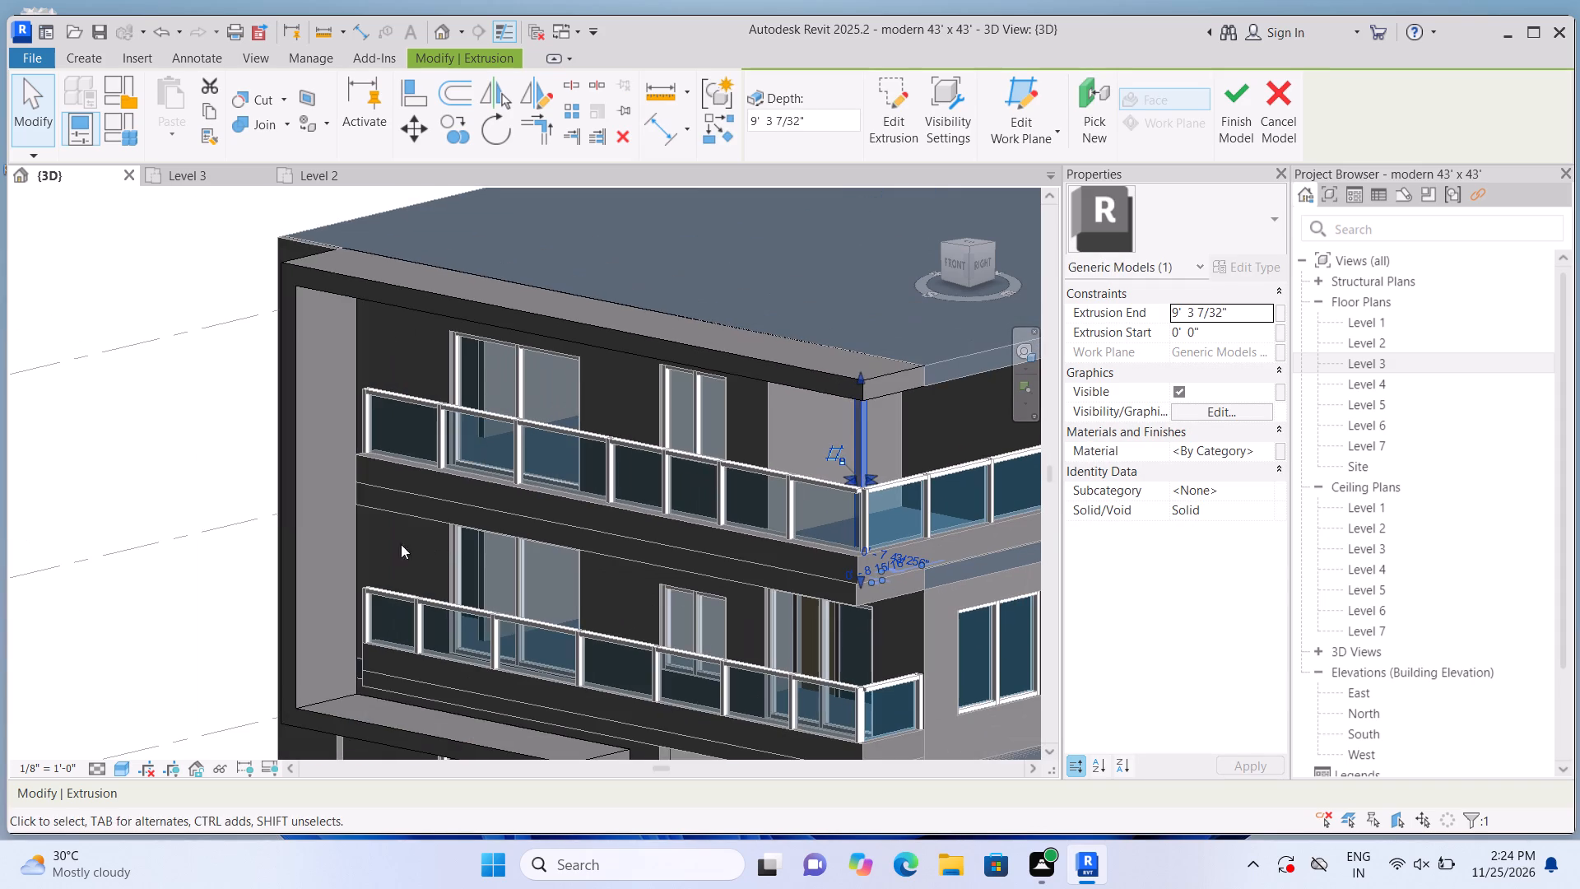
click(177, 468)
scroll(185, 481, up, 1)
scroll(187, 491, down, 1)
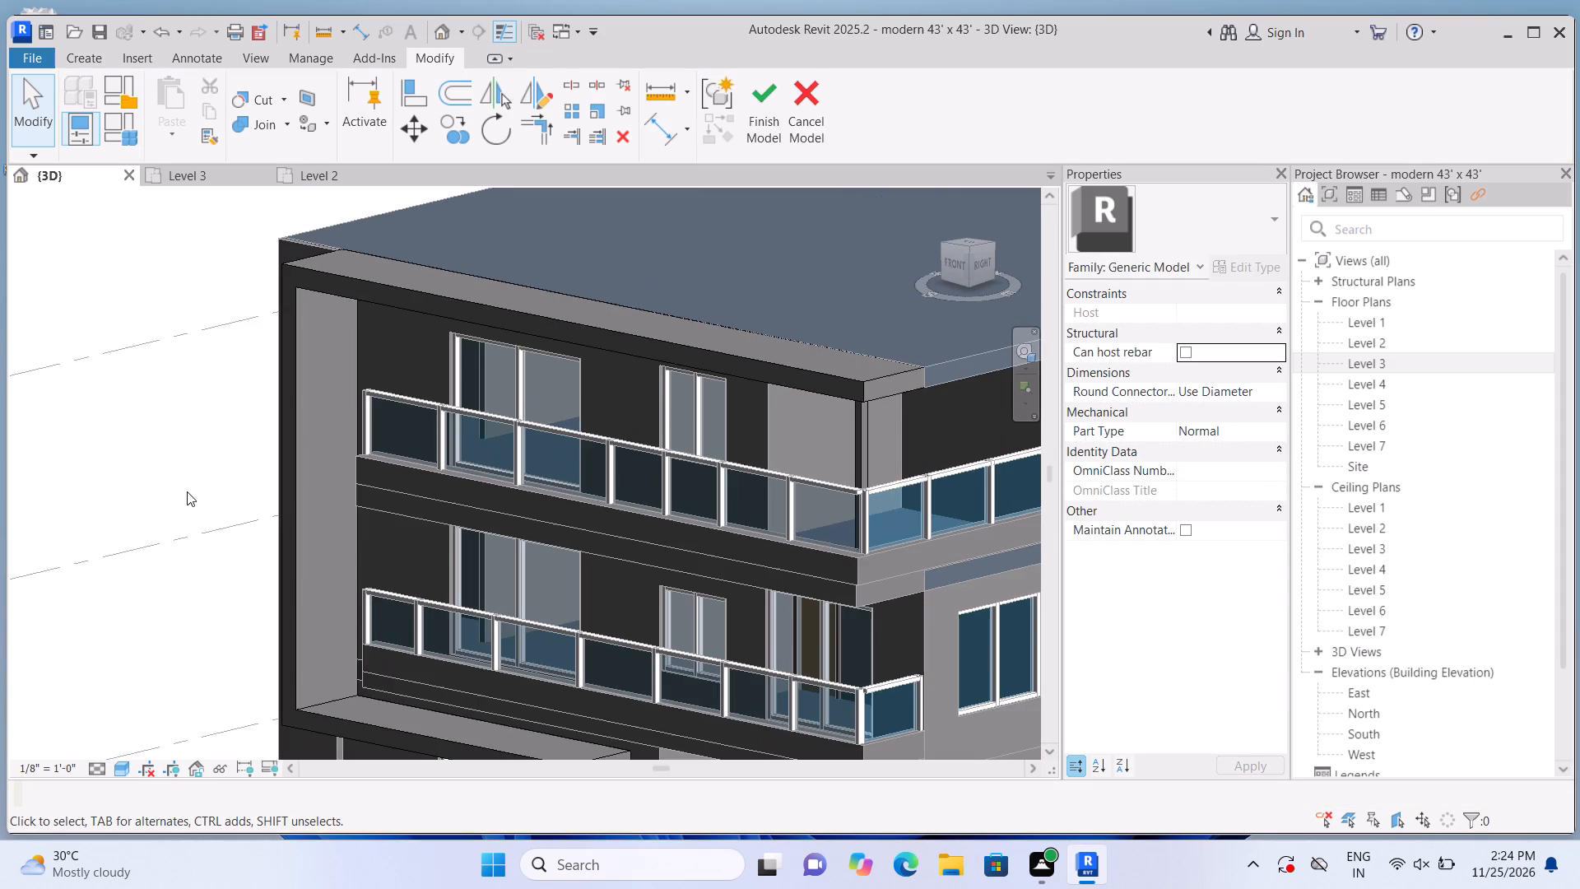
In the Level 3 floor plan, enlarge the column's square section by extending its north and west faces, and check it in 3D.
double_click(1376, 363)
click(880, 510)
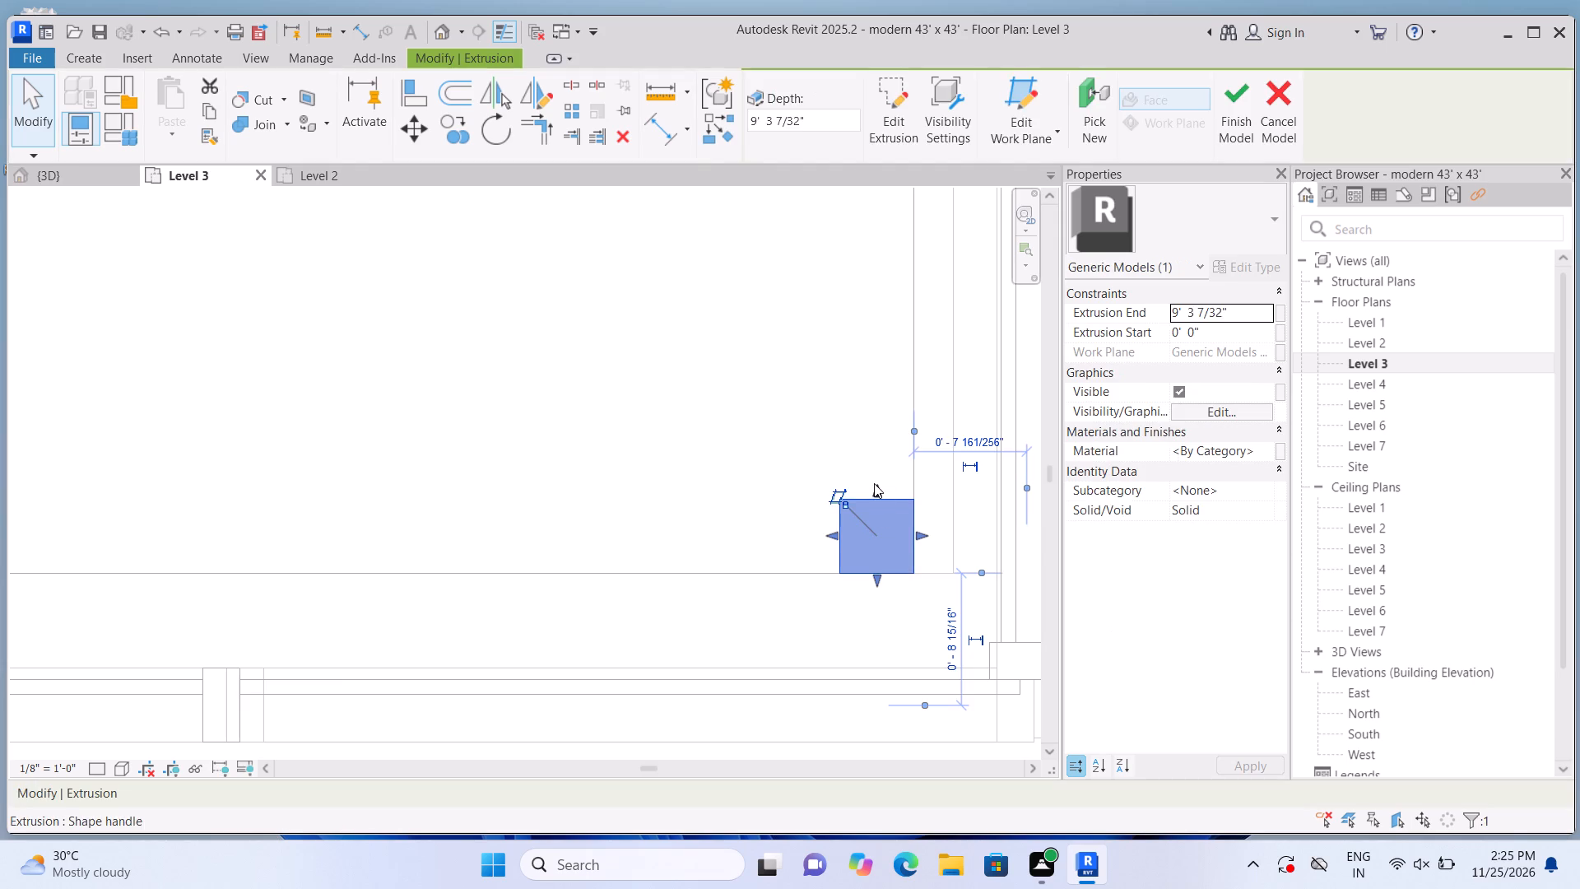
drag(874, 483, 876, 469)
drag(833, 520, 821, 516)
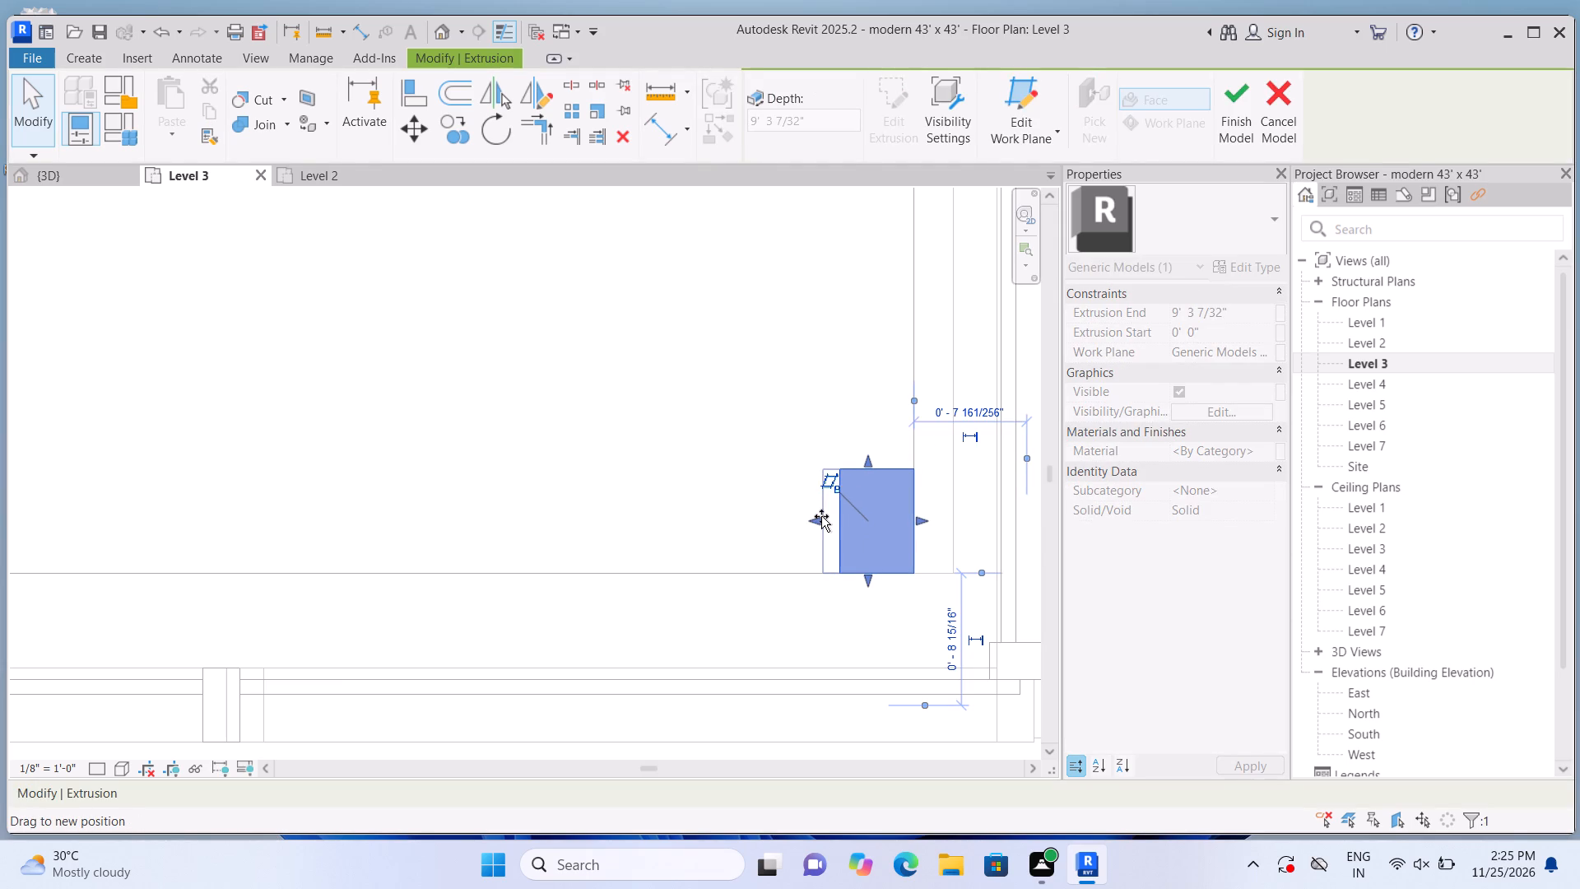
drag(821, 516, 811, 515)
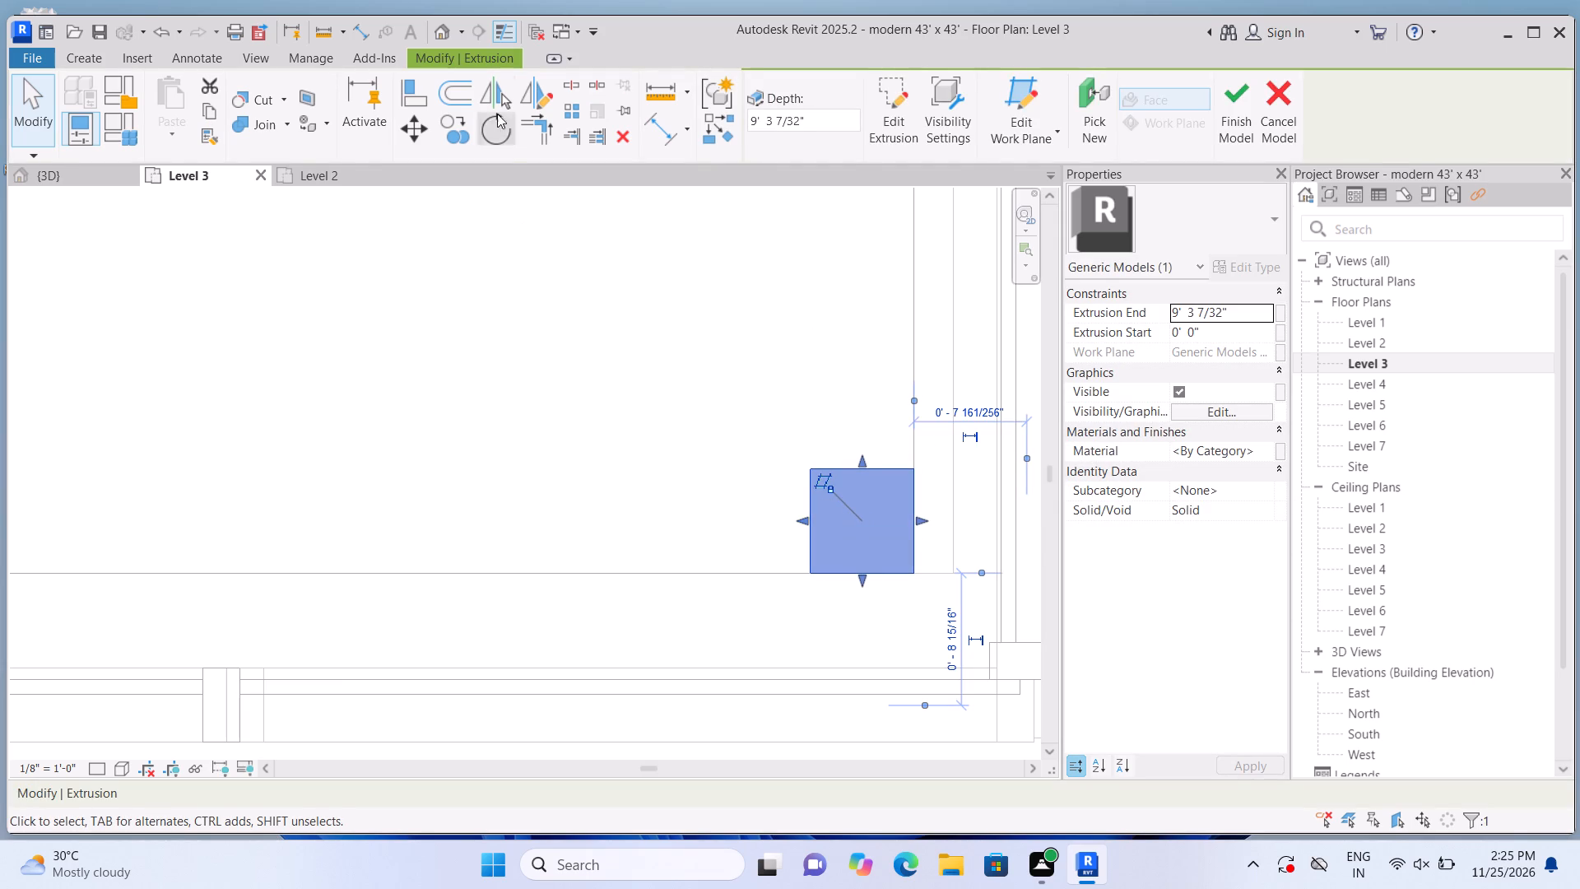
click(446, 30)
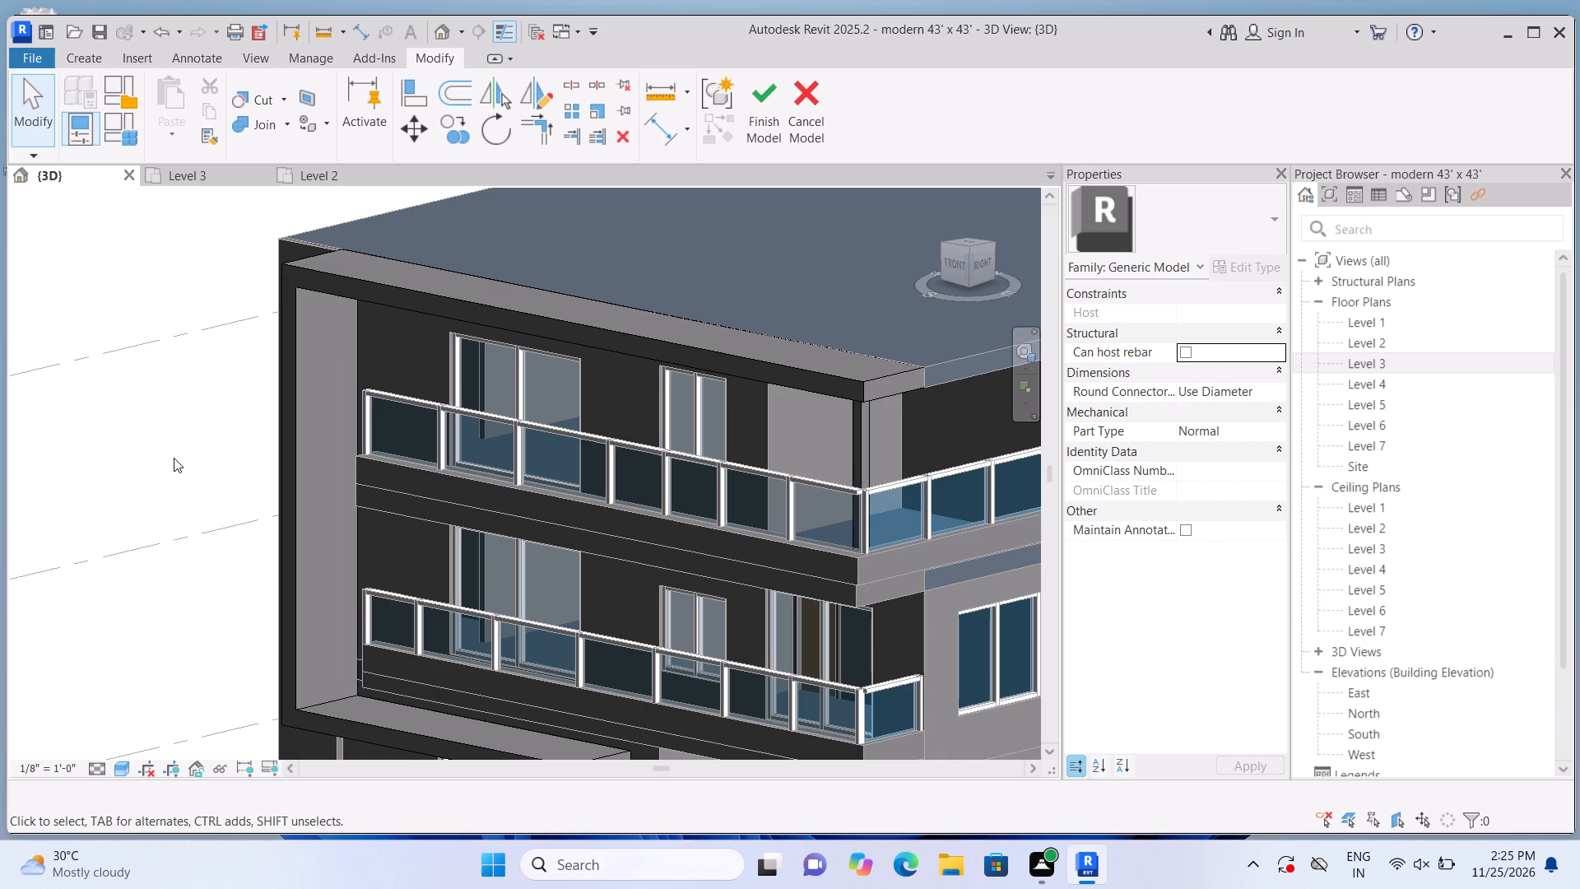
scroll(229, 422, down, 4)
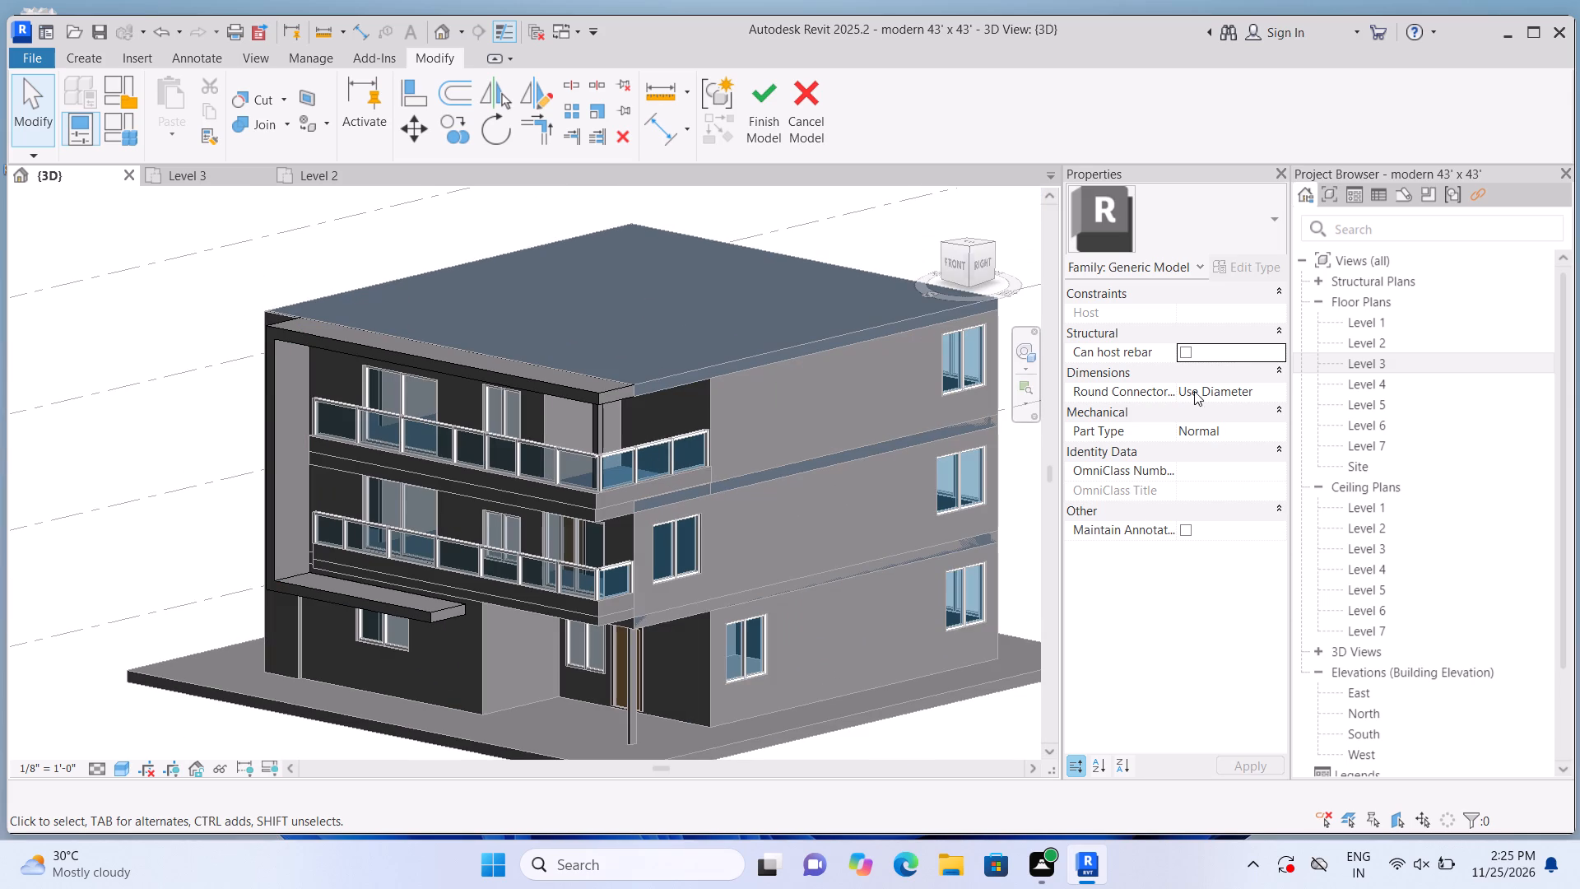
Enlarge the column section further in the Level 3 floor plan by extending its west and north faces again.
double_click(1374, 370)
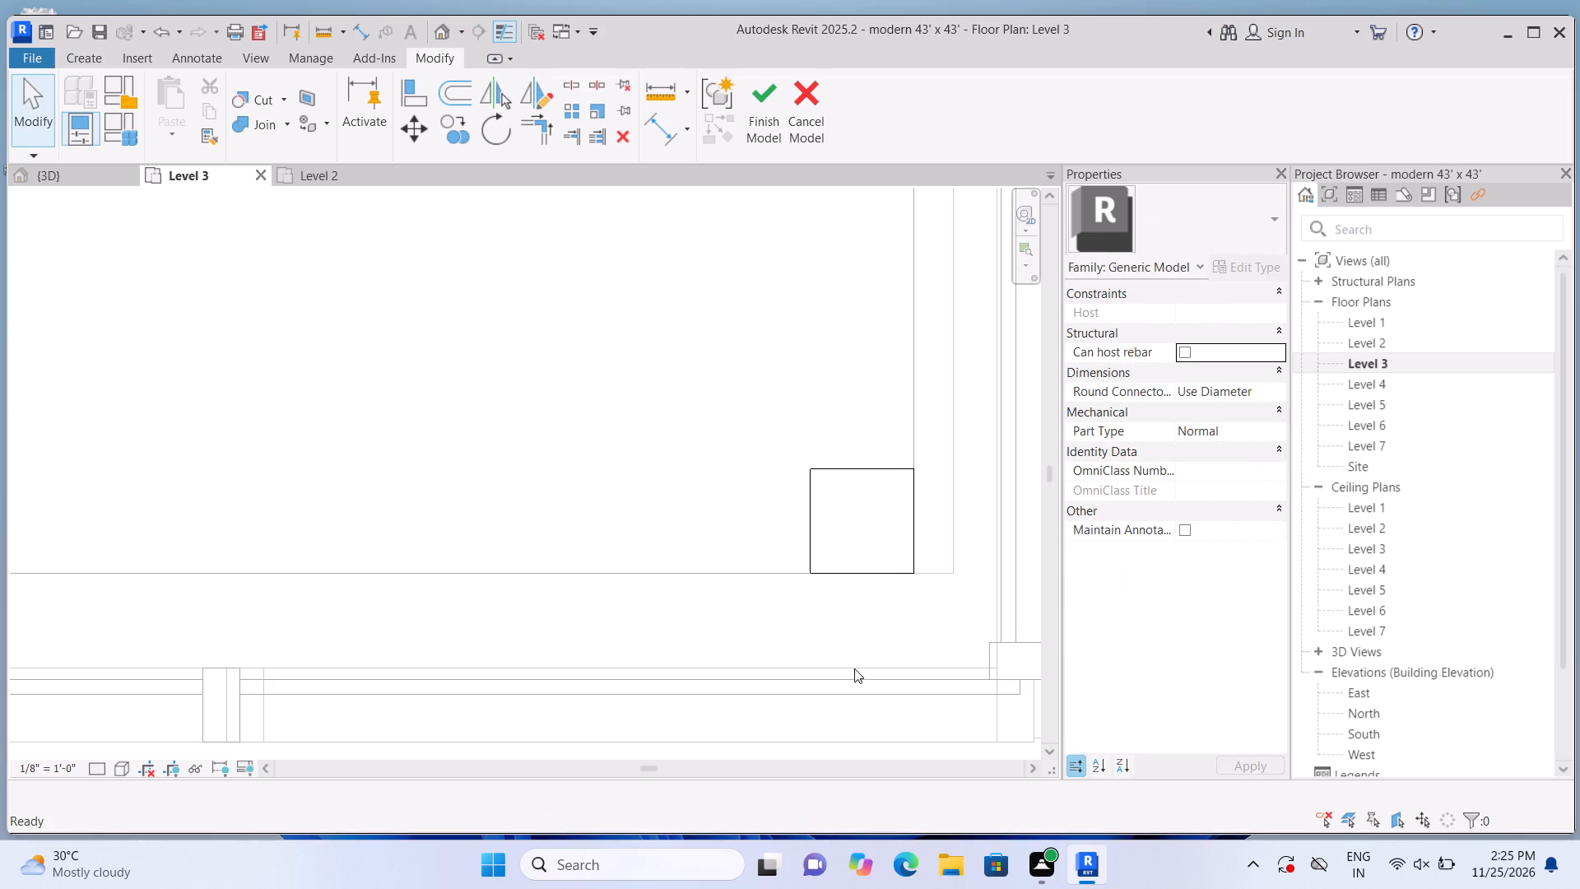
click(825, 518)
scroll(820, 520, up, 1)
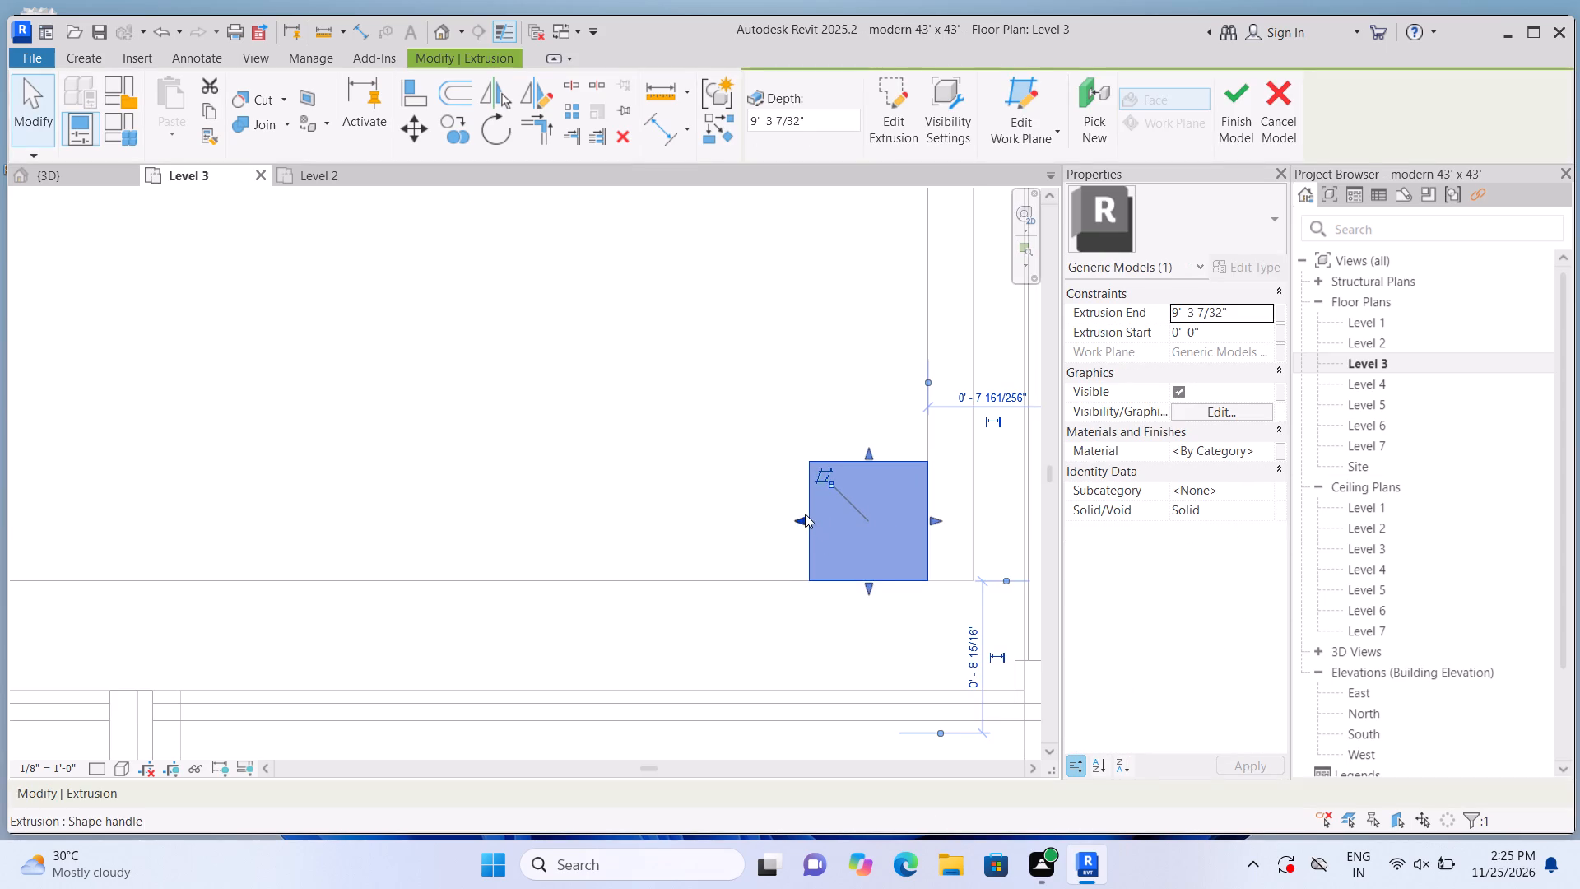
drag(805, 514, 781, 517)
drag(856, 449, 867, 426)
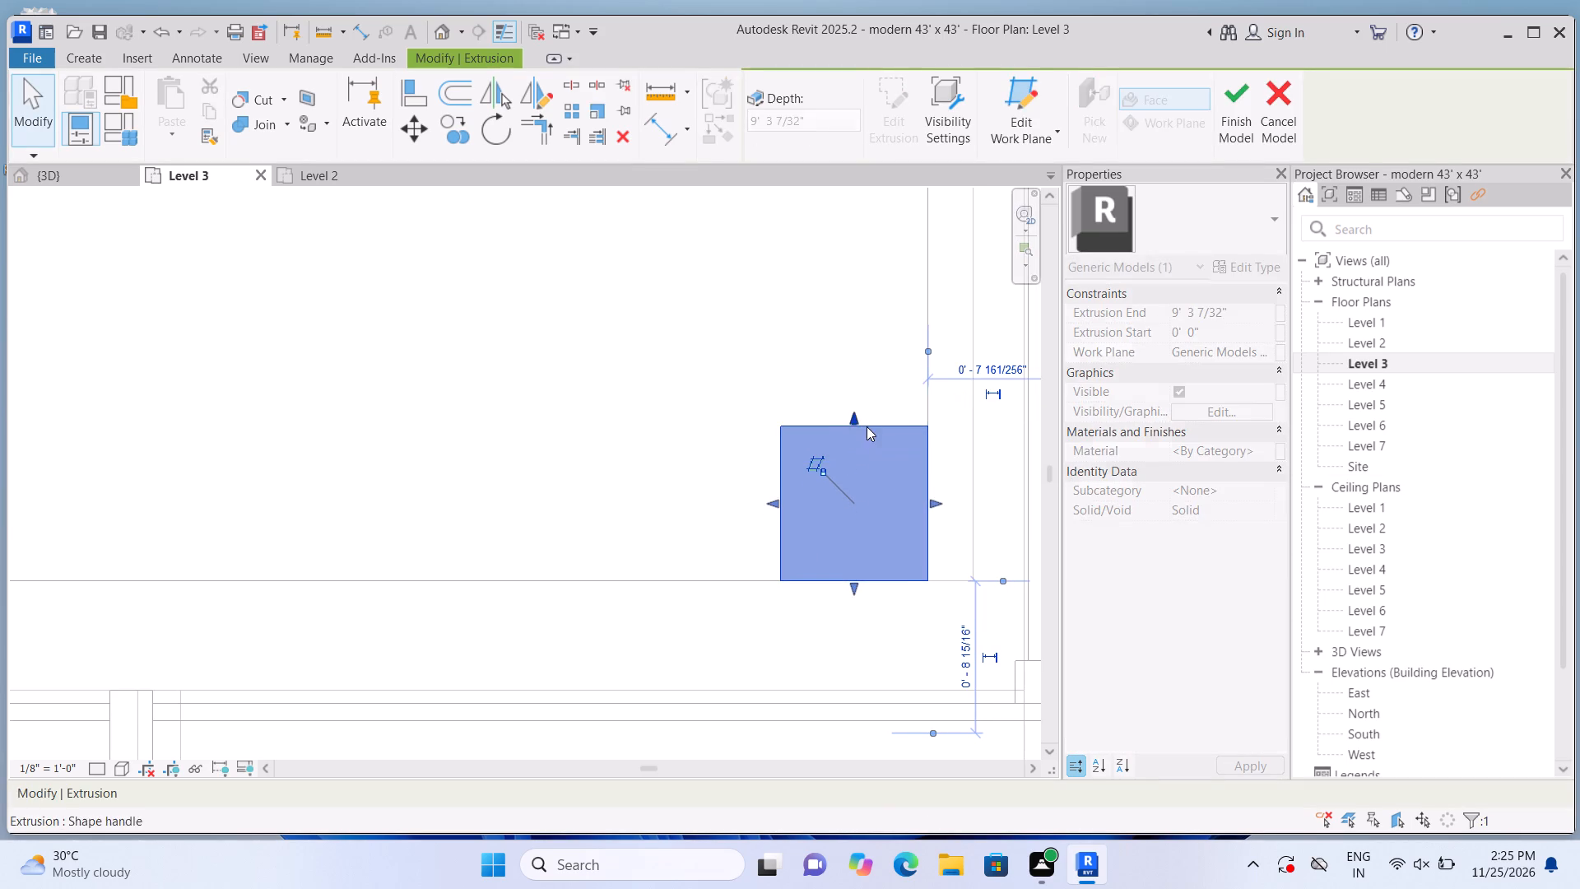
drag(776, 499, 754, 497)
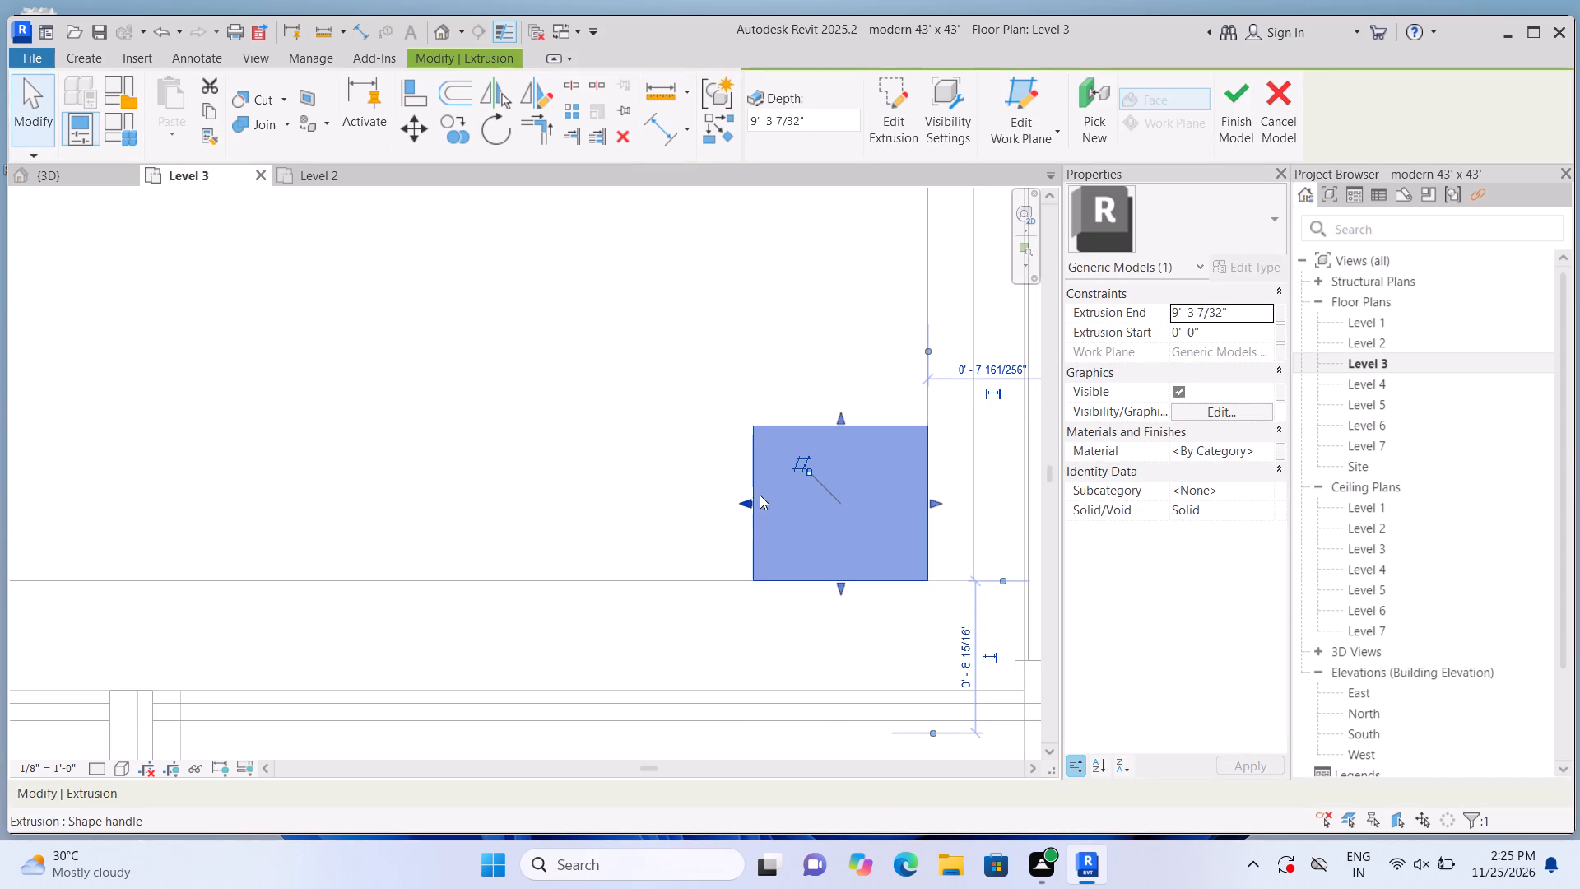
Examine the enlarged column and the balcony frame in 3D from the front and both front corners.
click(445, 30)
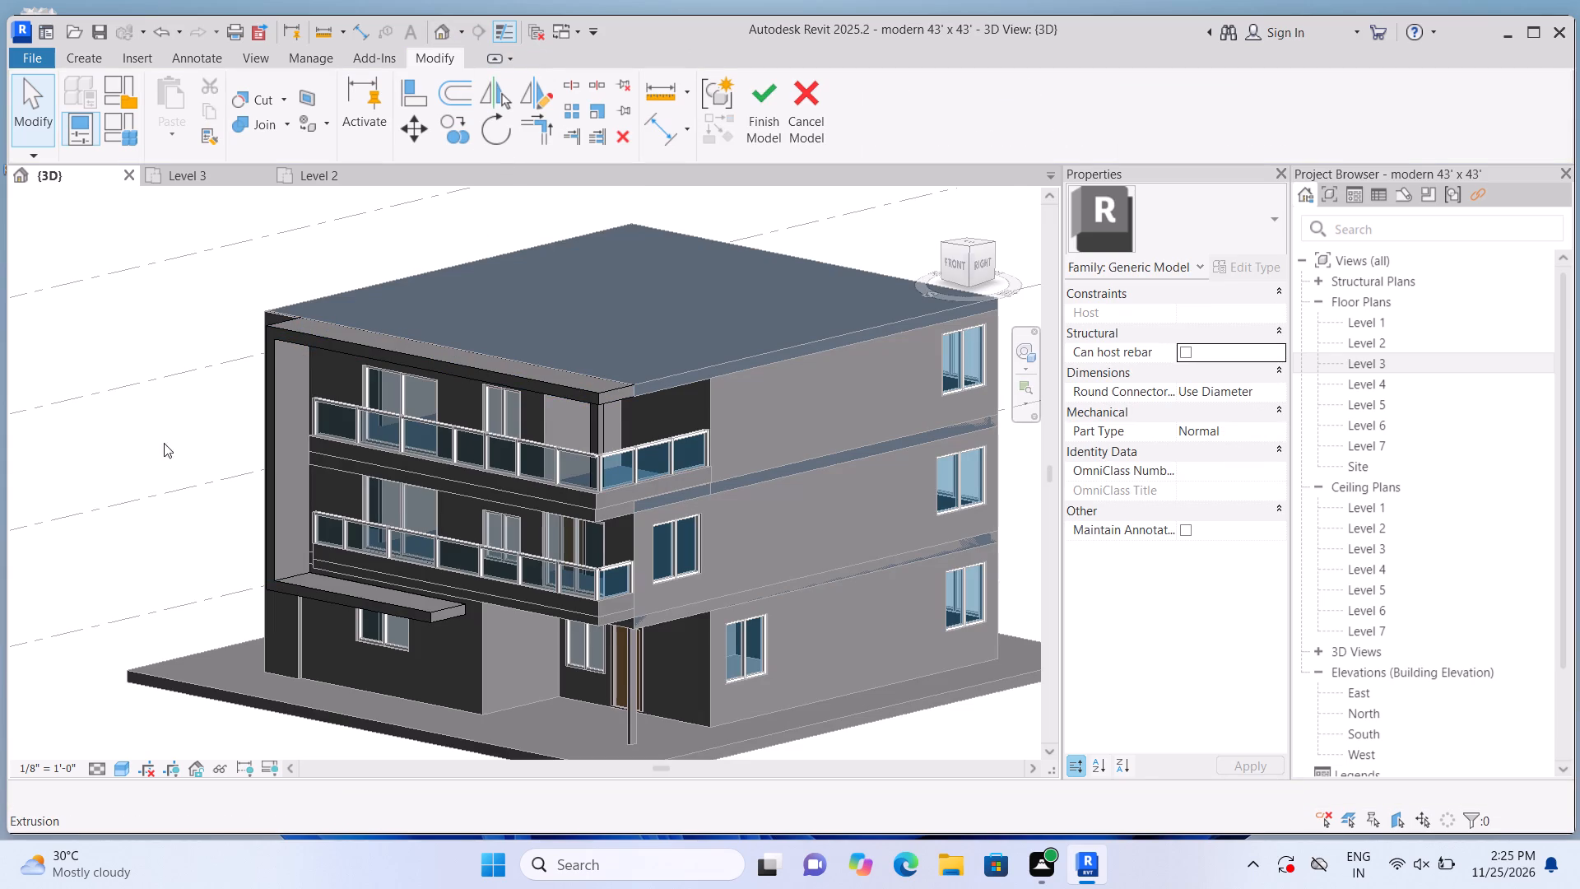
middle_drag(82, 441, 179, 469)
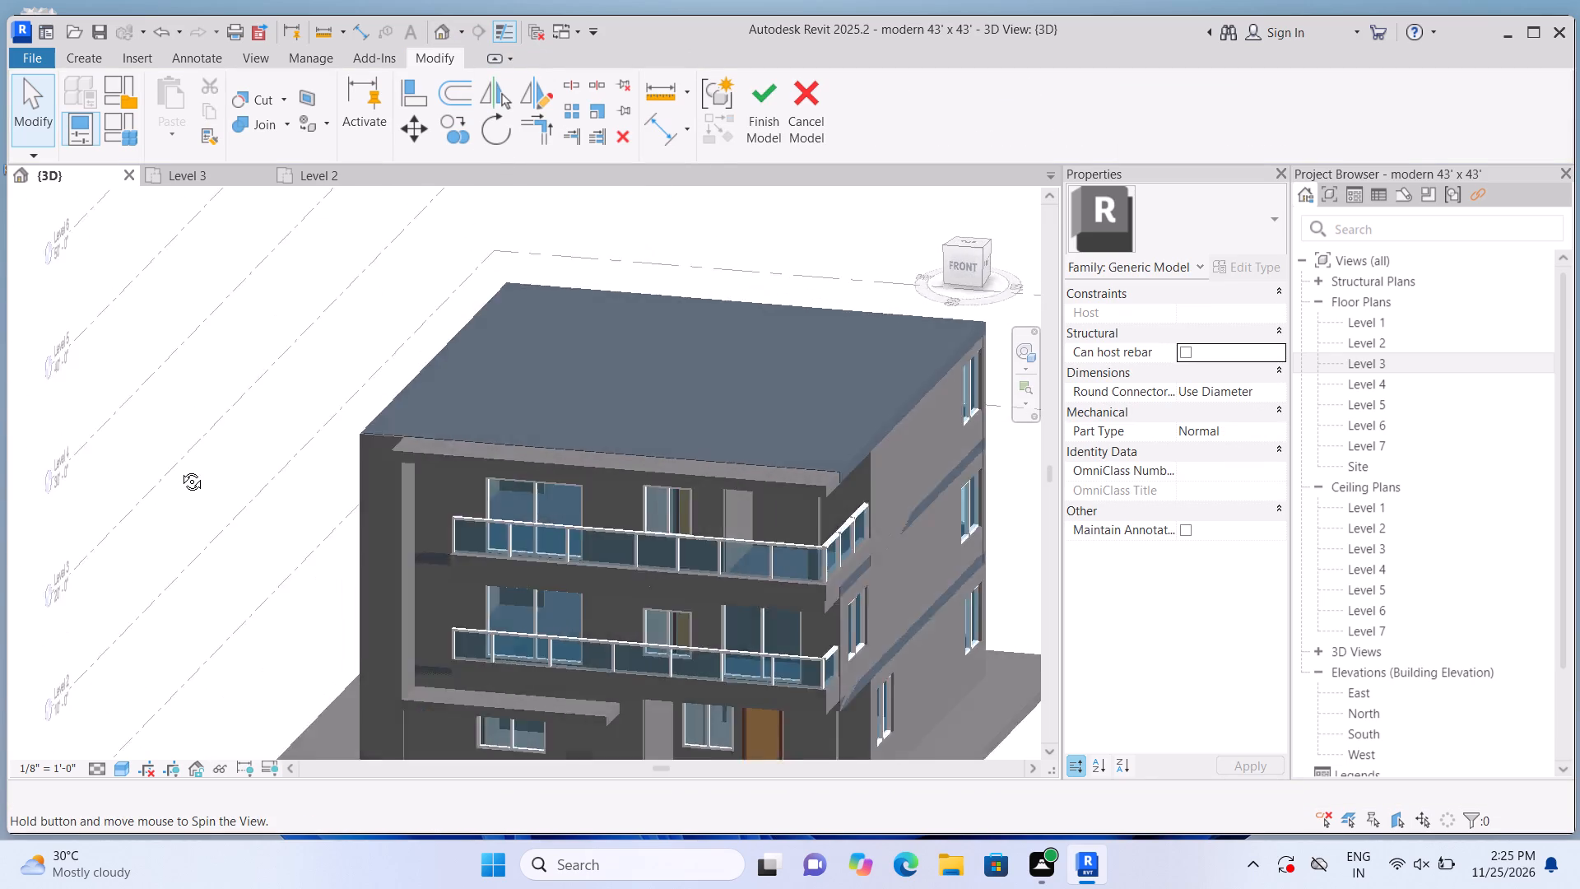
middle_drag(179, 469, 45, 395)
scroll(146, 453, up, 1)
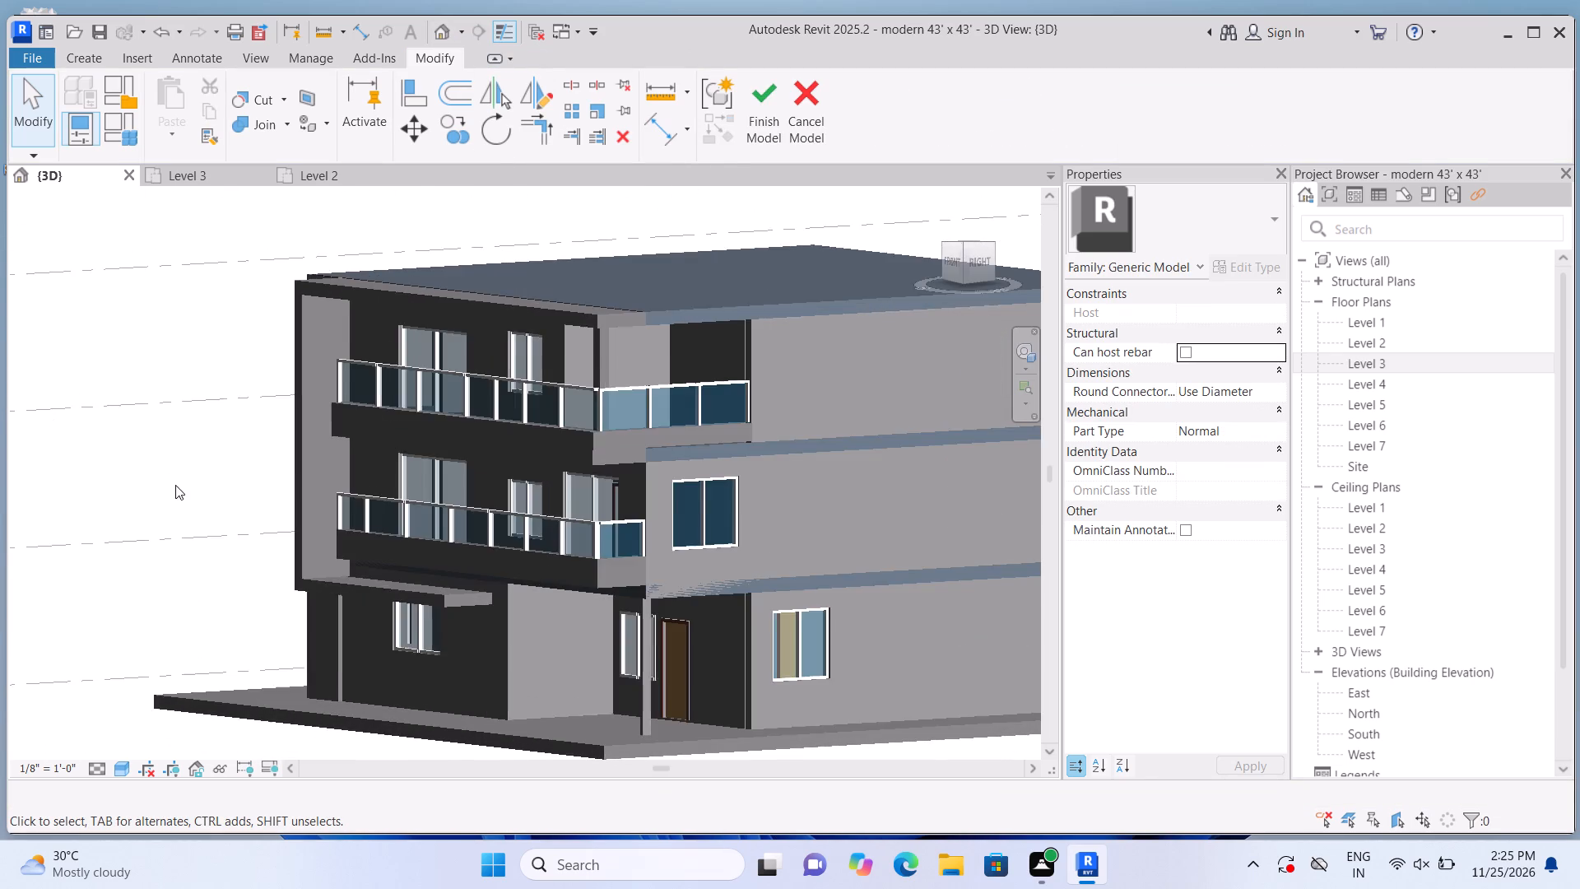
scroll(200, 504, up, 1)
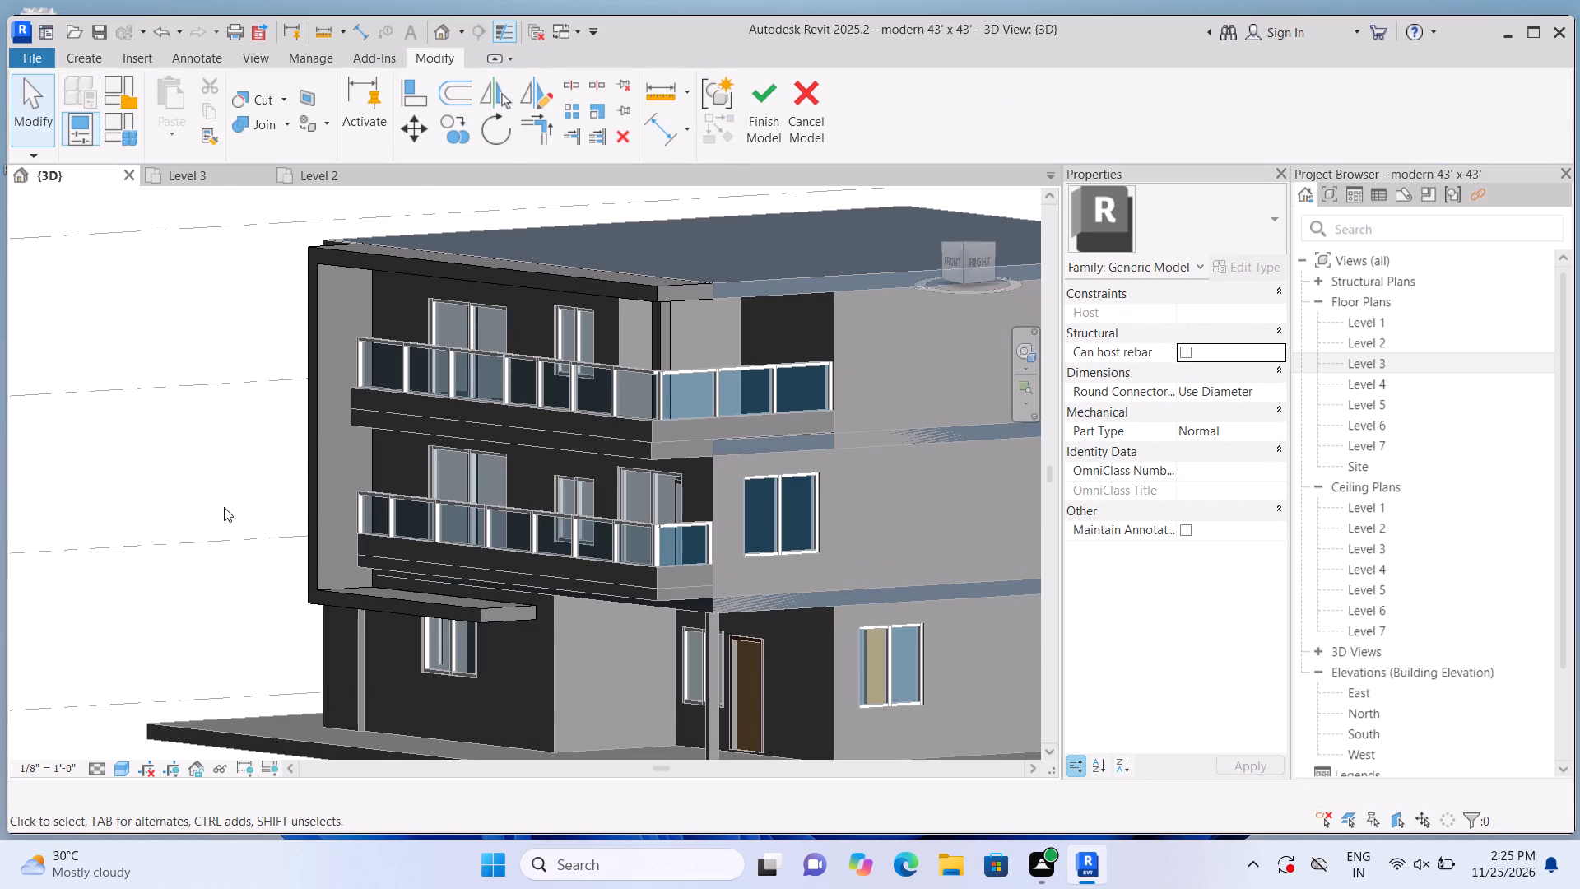
scroll(257, 500, down, 1)
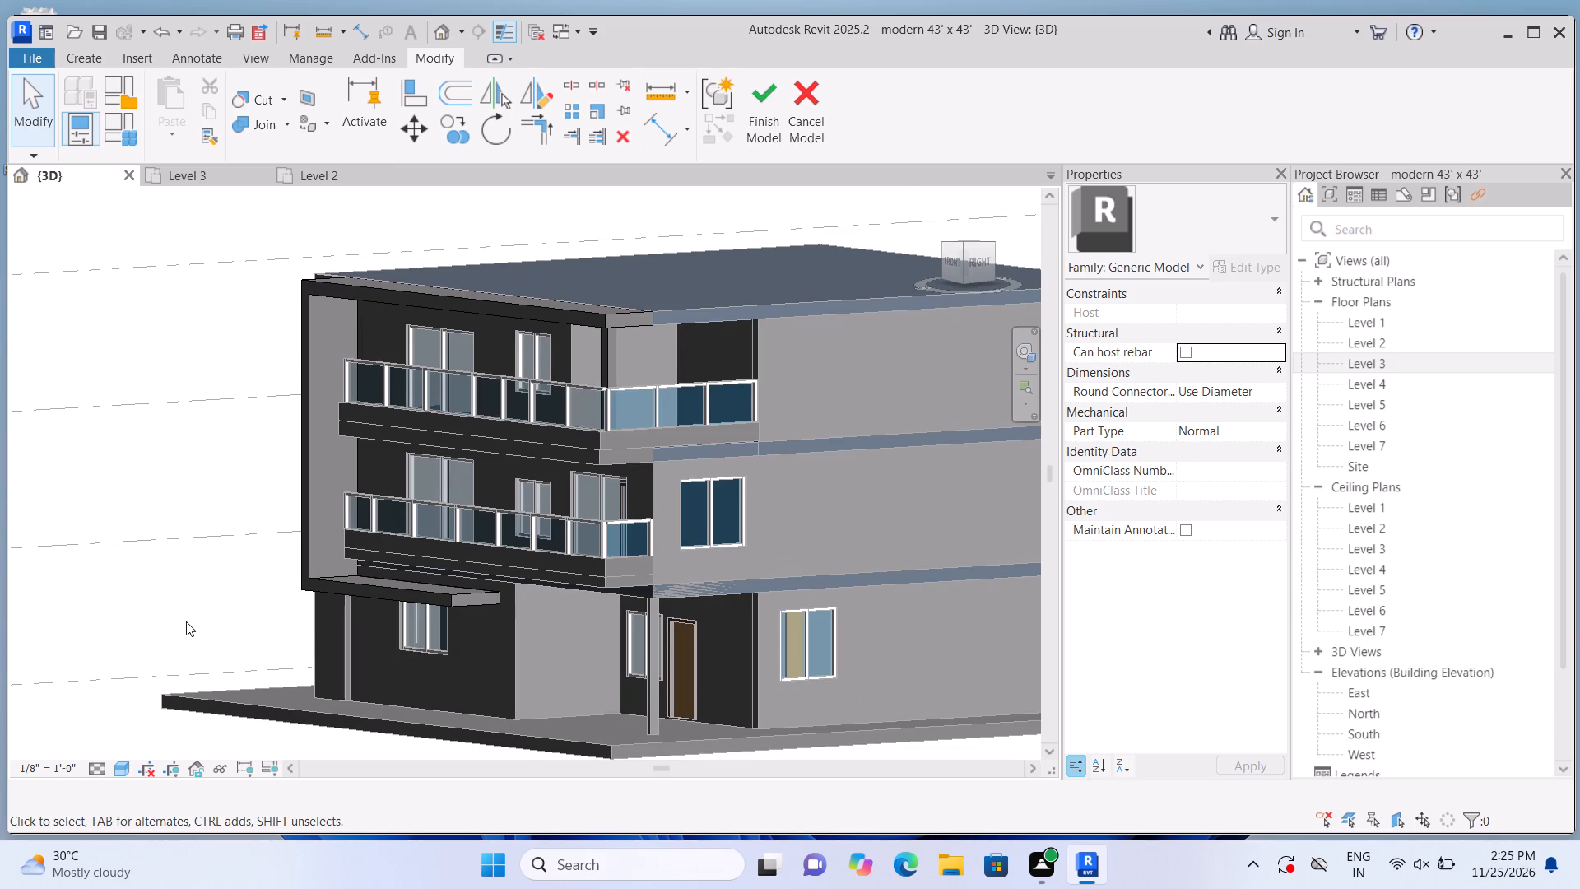
middle_drag(155, 605, 212, 631)
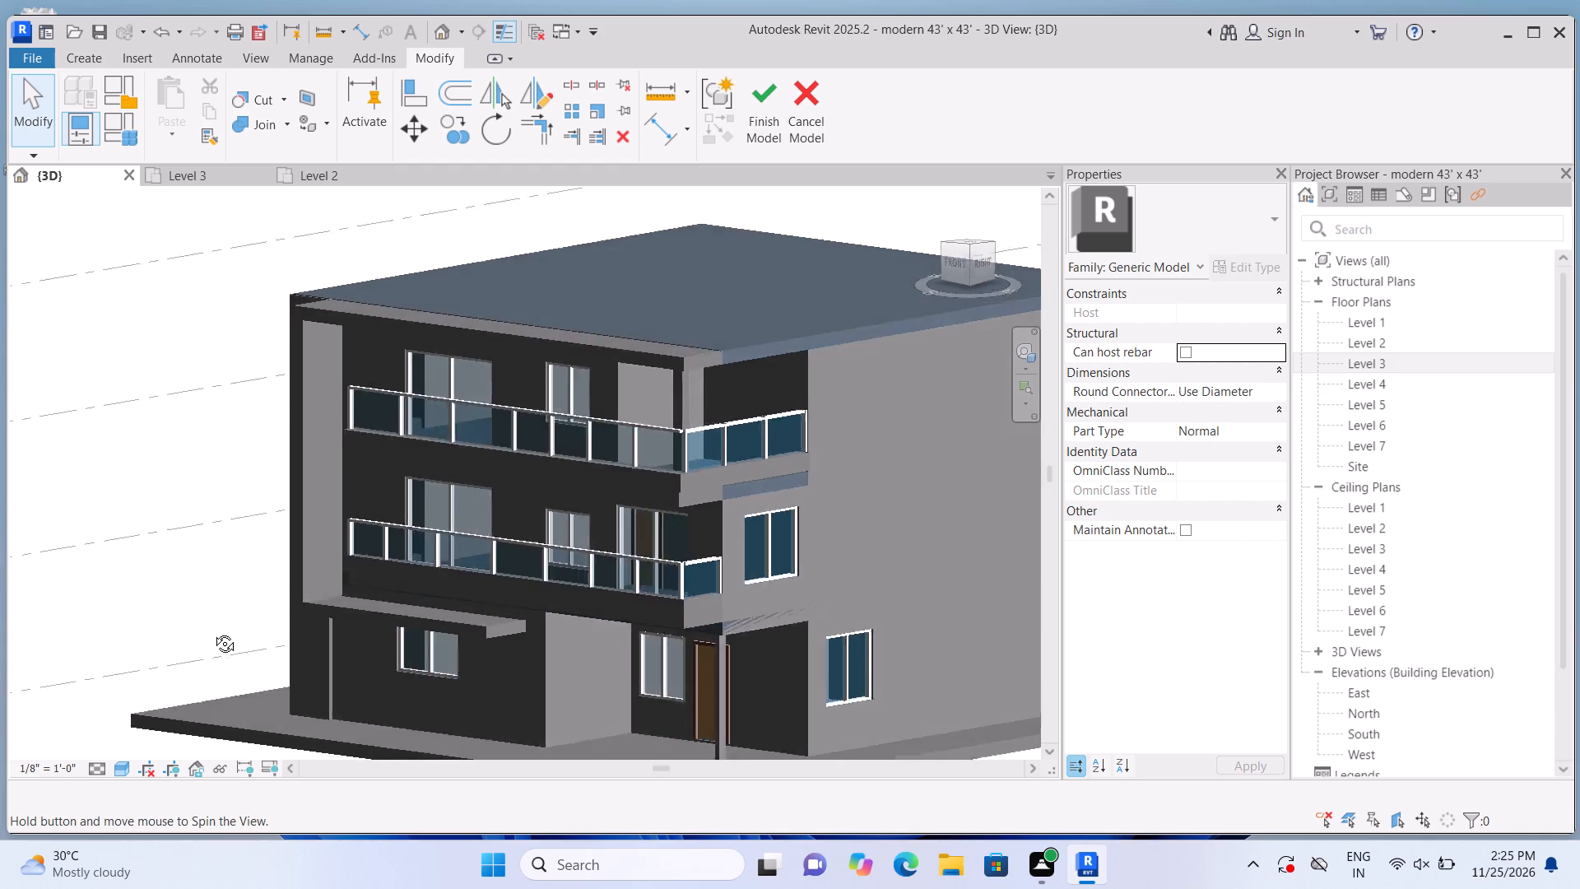
middle_drag(212, 631, 309, 645)
middle_drag(334, 624, 419, 471)
click(975, 252)
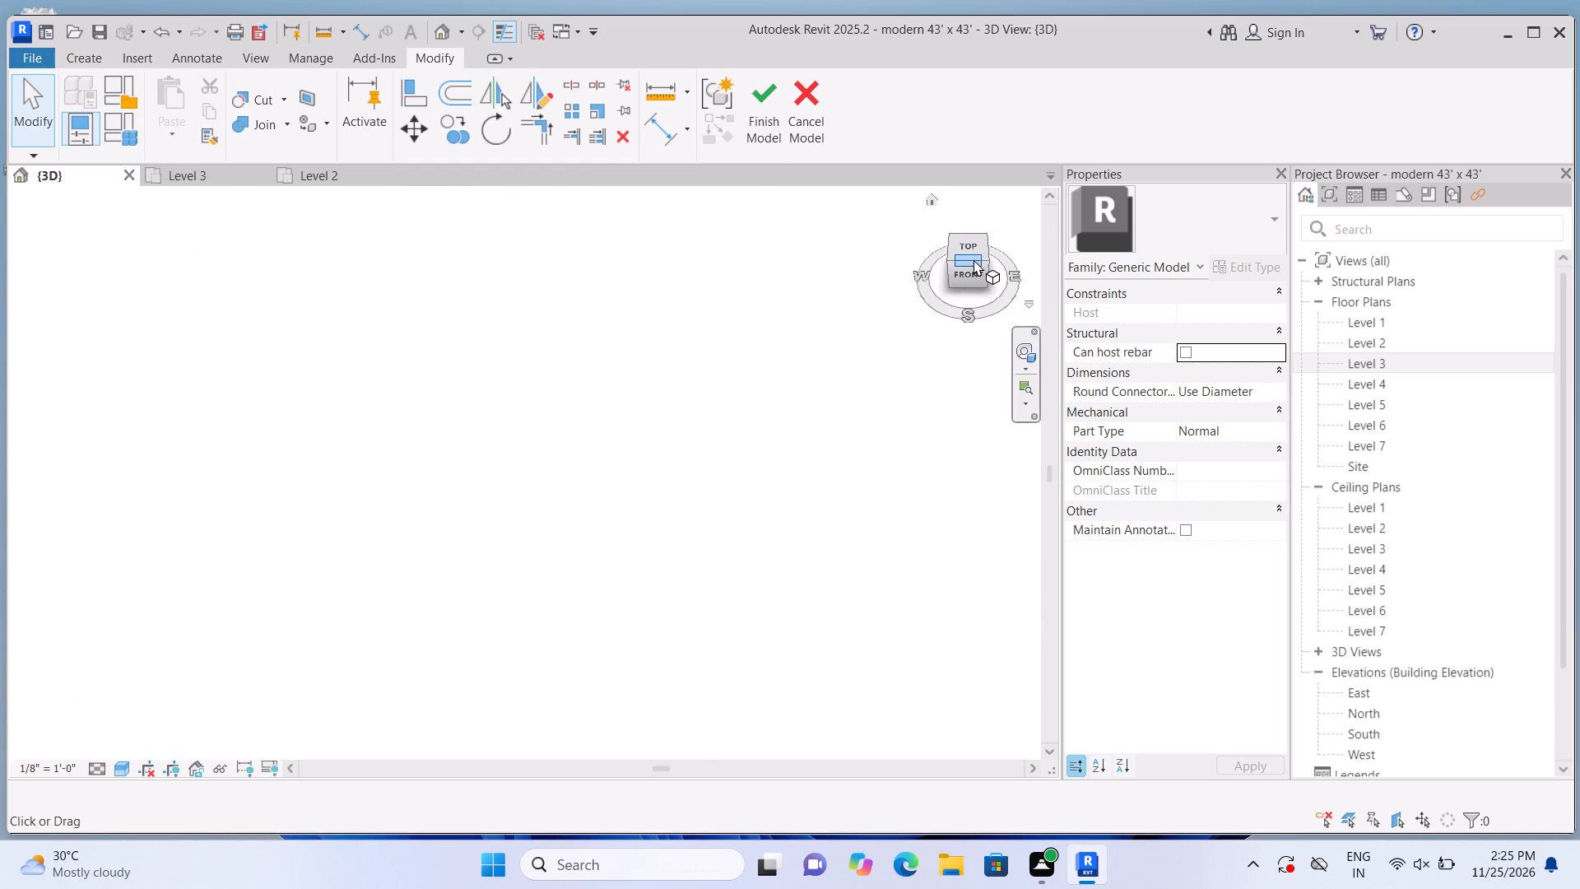
click(969, 272)
scroll(334, 486, up, 3)
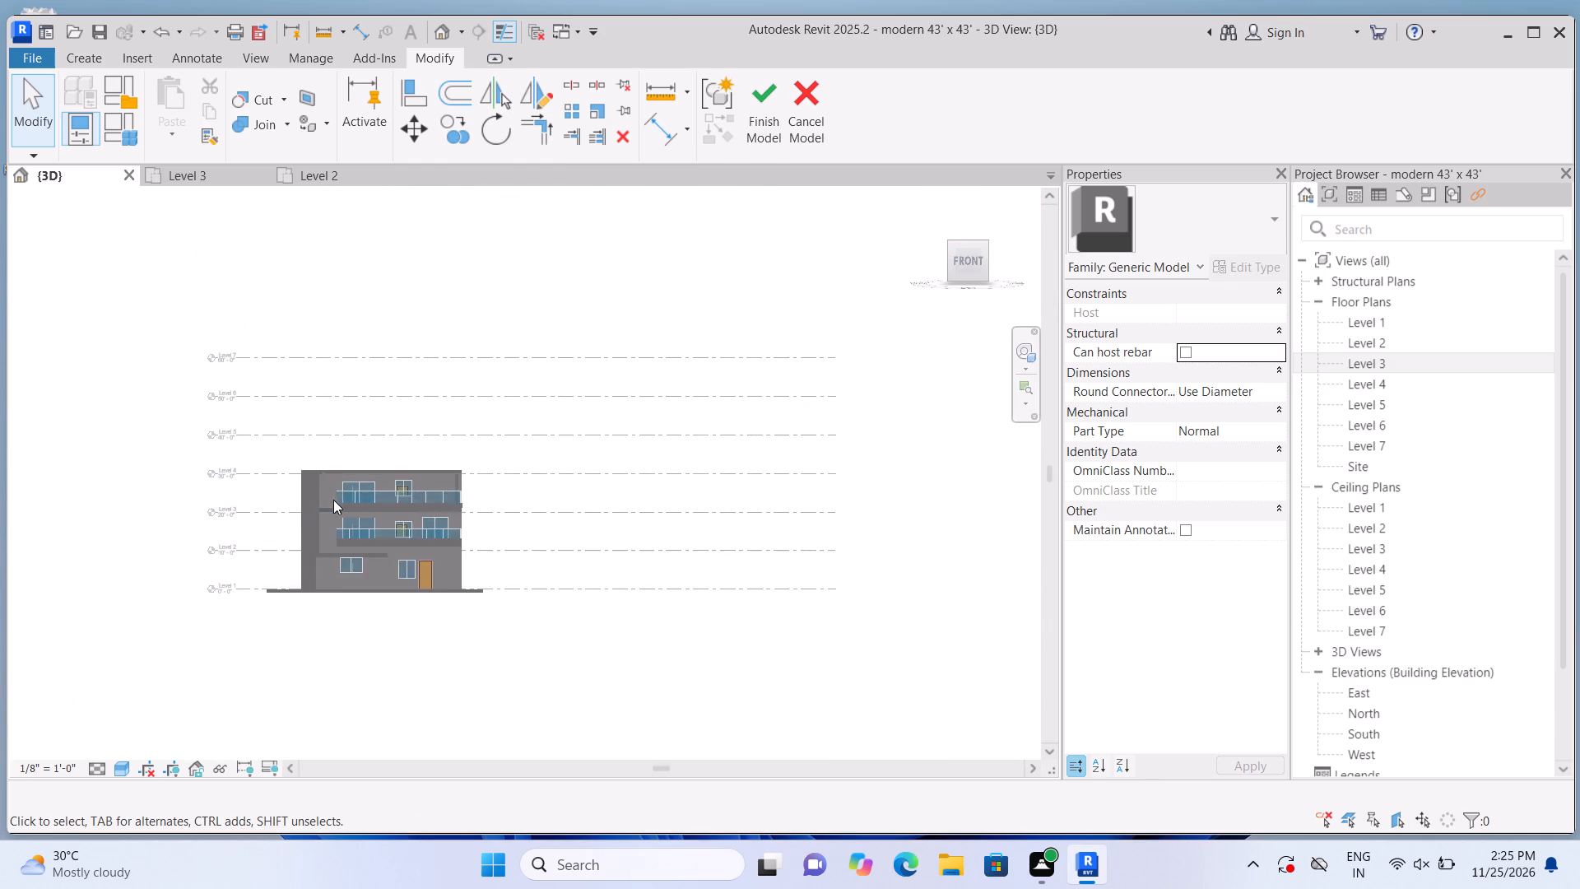
scroll(333, 500, up, 3)
scroll(237, 581, up, 7)
middle_drag(297, 551, 281, 640)
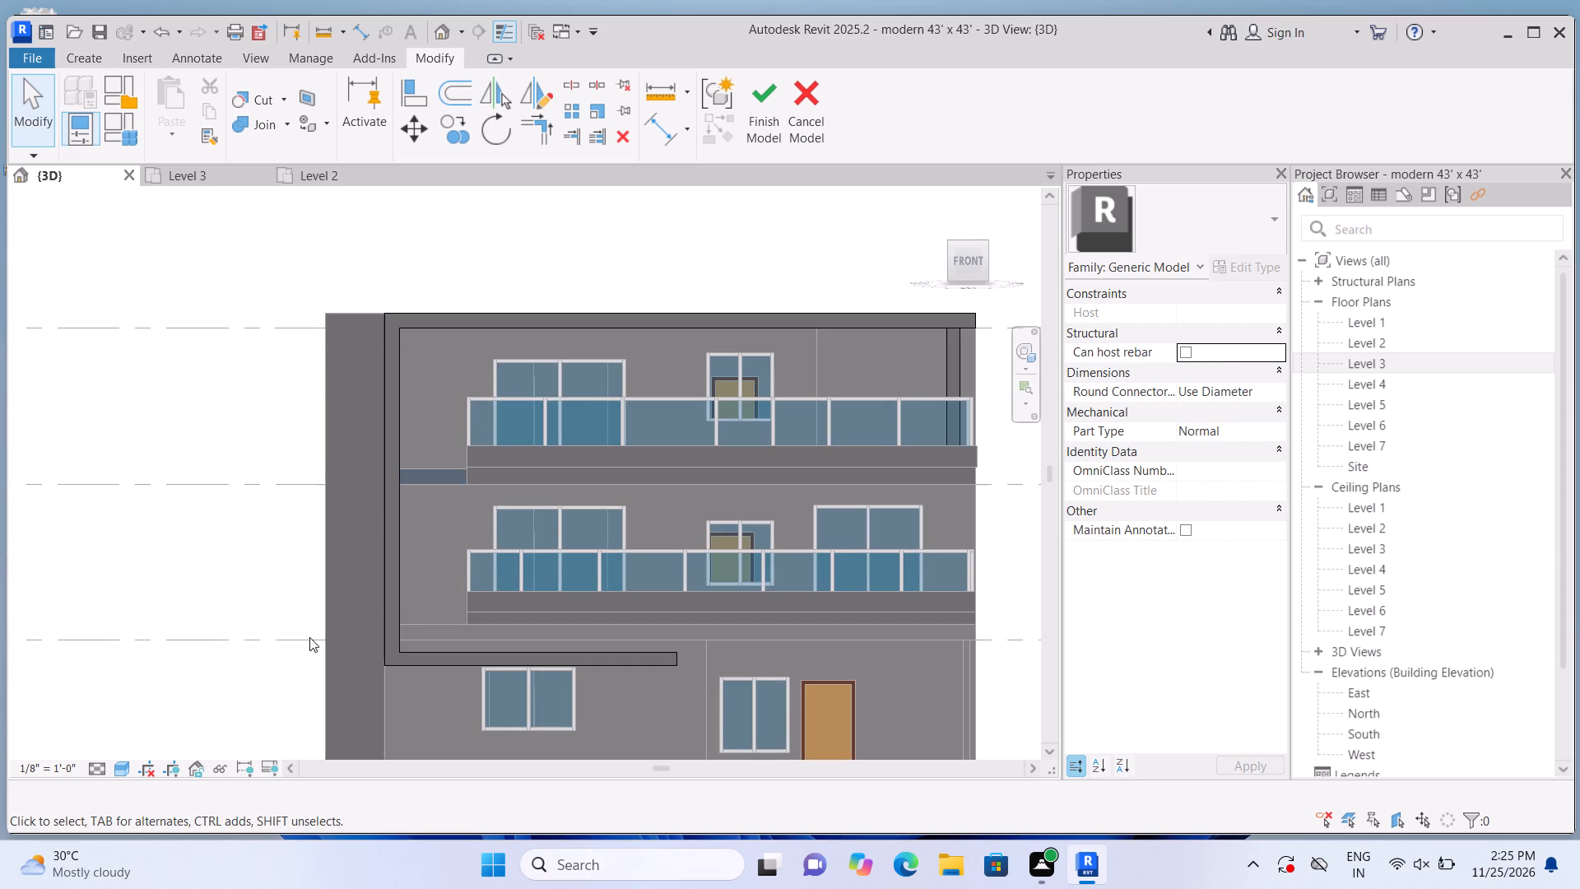
middle_drag(326, 584, 329, 612)
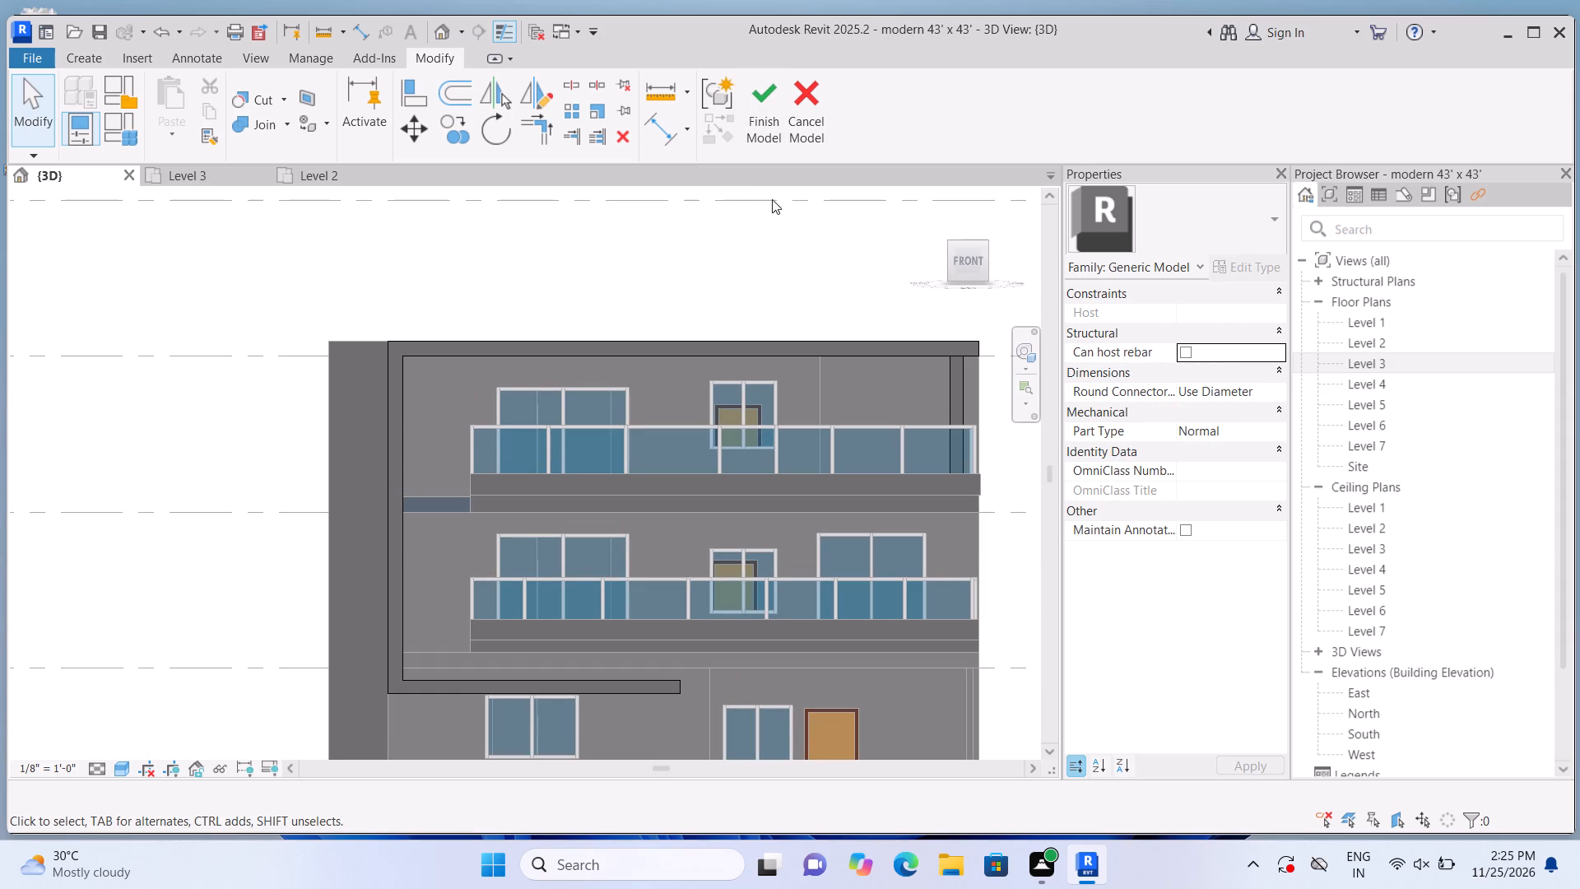
click(933, 199)
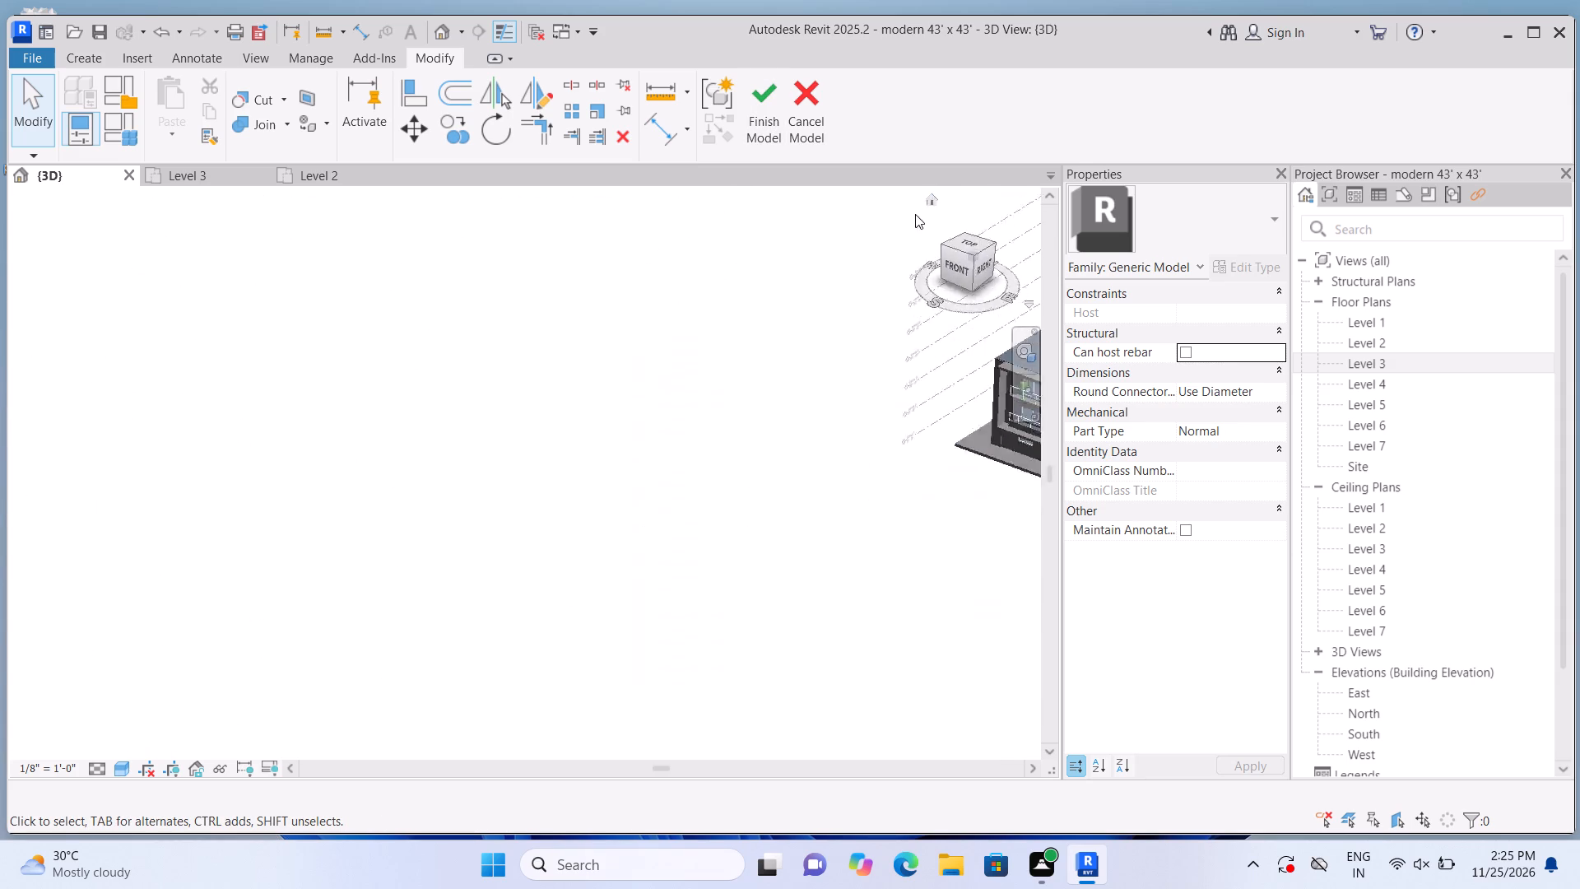
shift+middle_drag(100, 682, 469, 687)
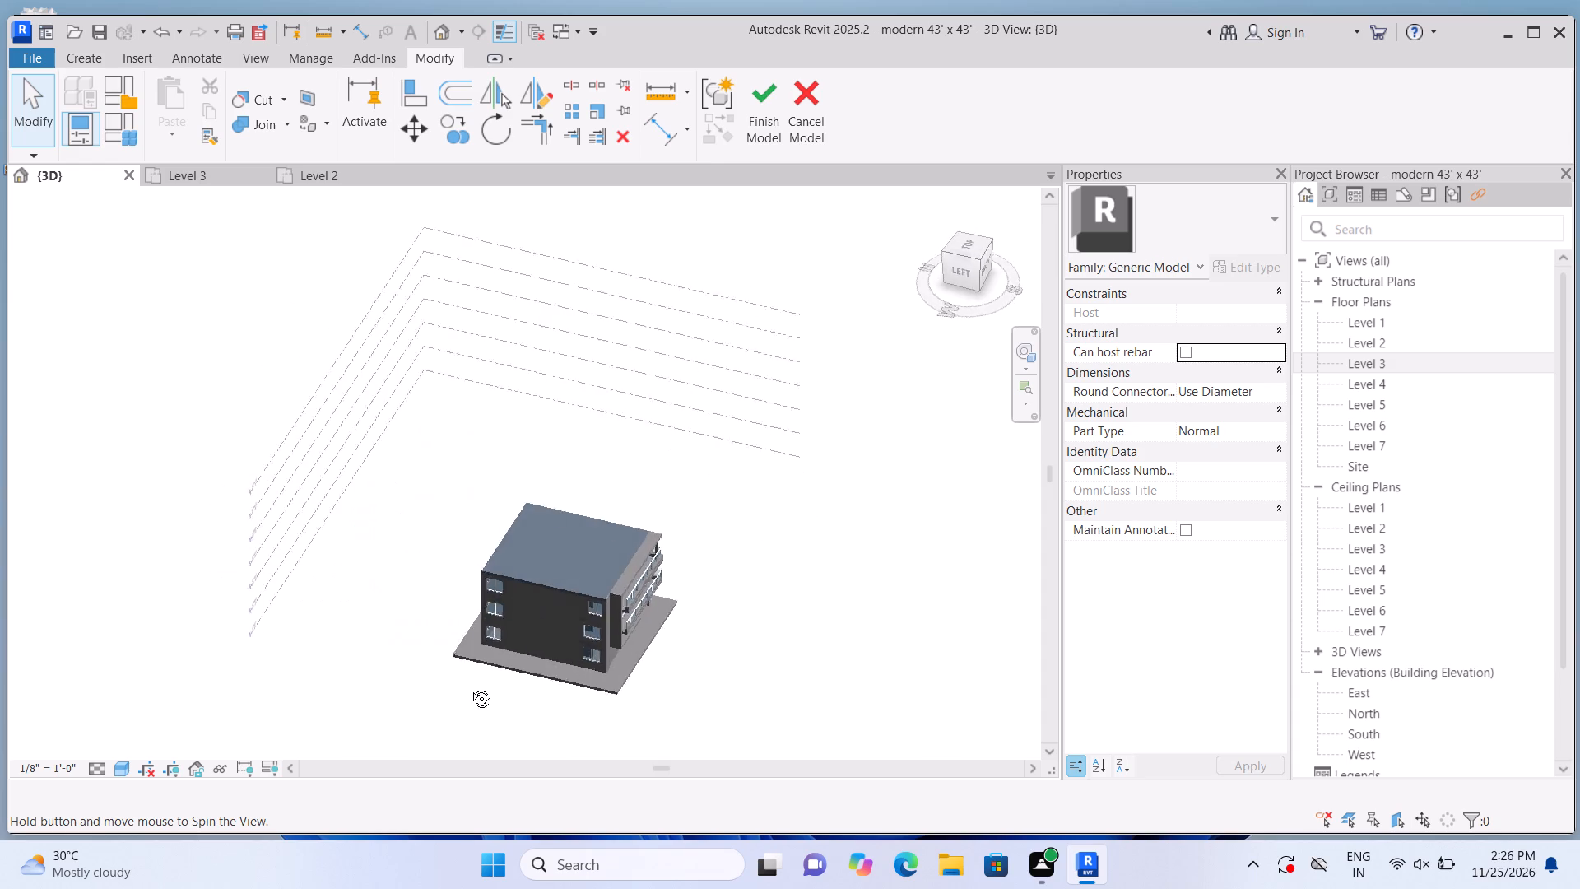
shift+middle_drag(469, 687, 477, 616)
scroll(616, 672, up, 1)
middle_drag(616, 672, 519, 658)
scroll(518, 639, up, 2)
middle_drag(515, 622, 548, 691)
scroll(546, 651, up, 5)
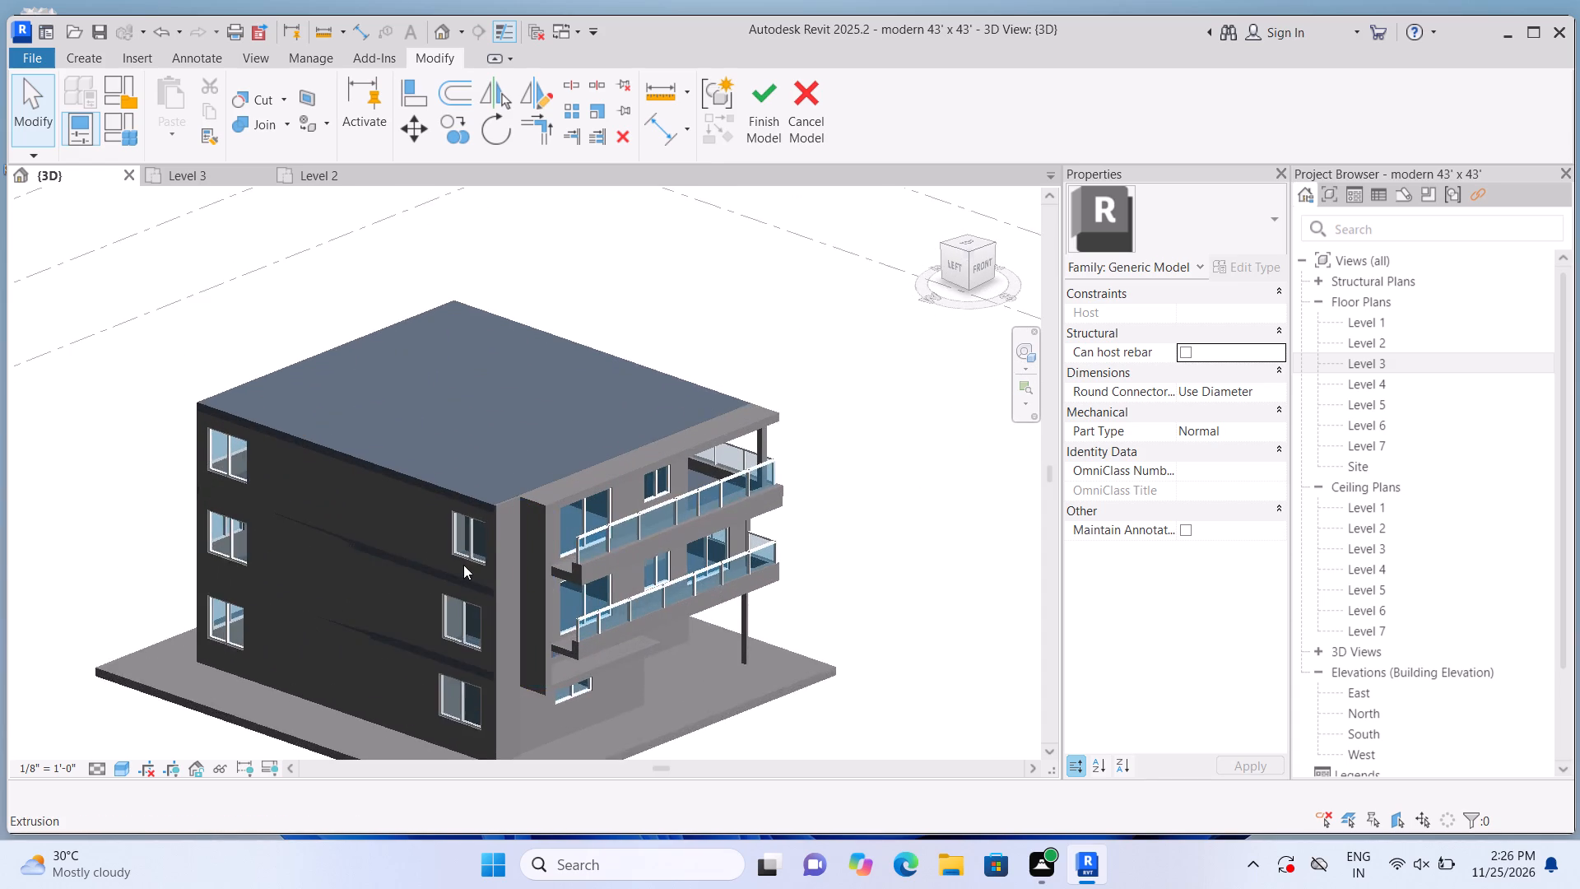
scroll(463, 565, up, 2)
Finish the in-place model containing the balcony frame and corner column.
click(756, 135)
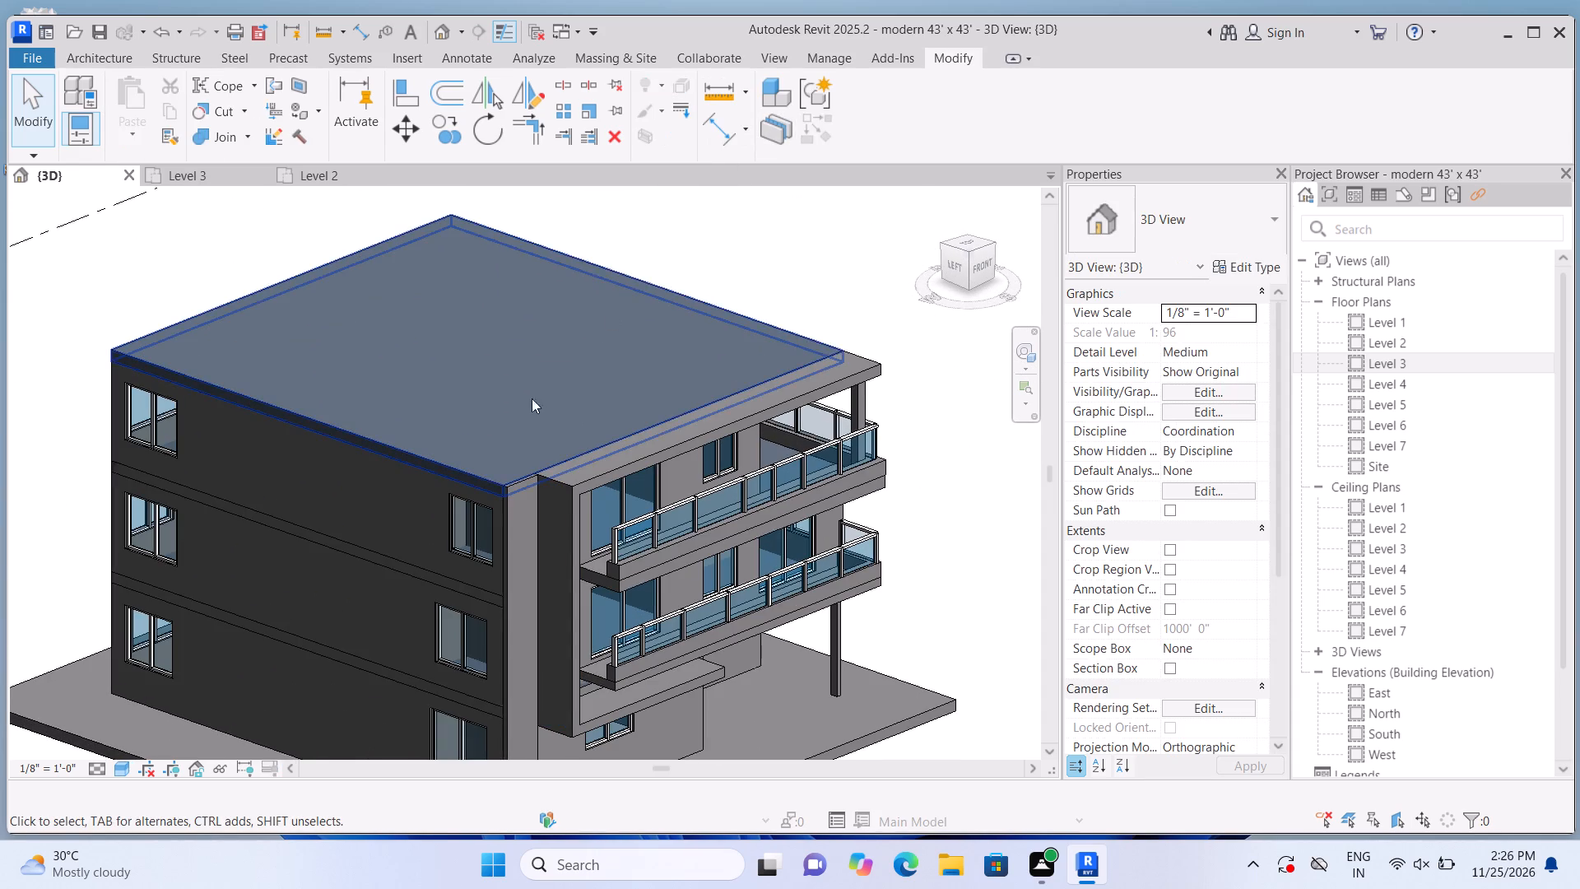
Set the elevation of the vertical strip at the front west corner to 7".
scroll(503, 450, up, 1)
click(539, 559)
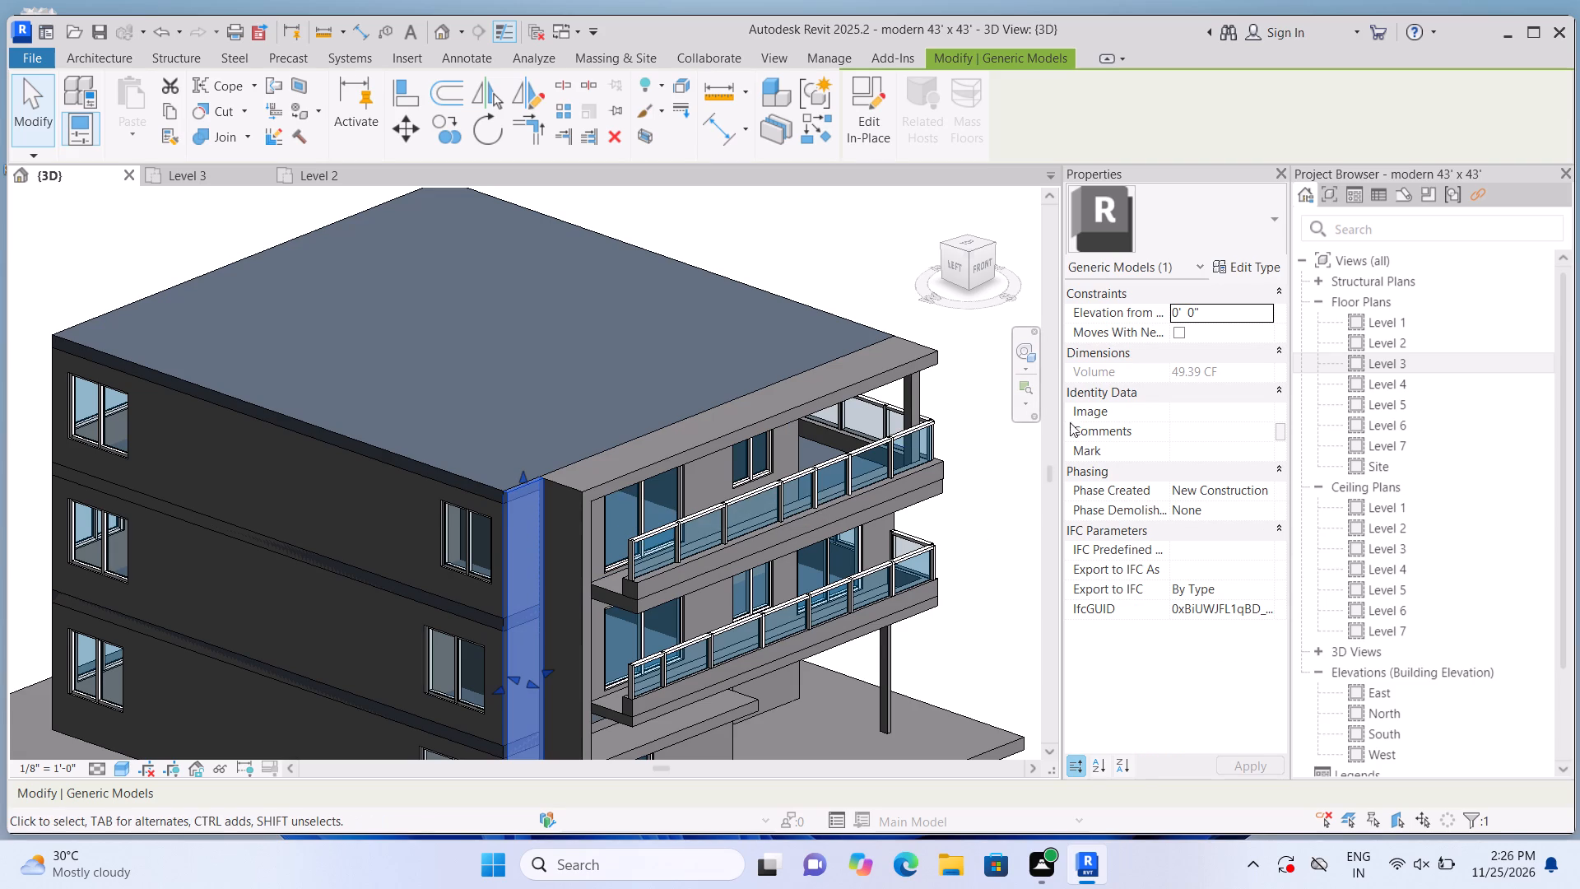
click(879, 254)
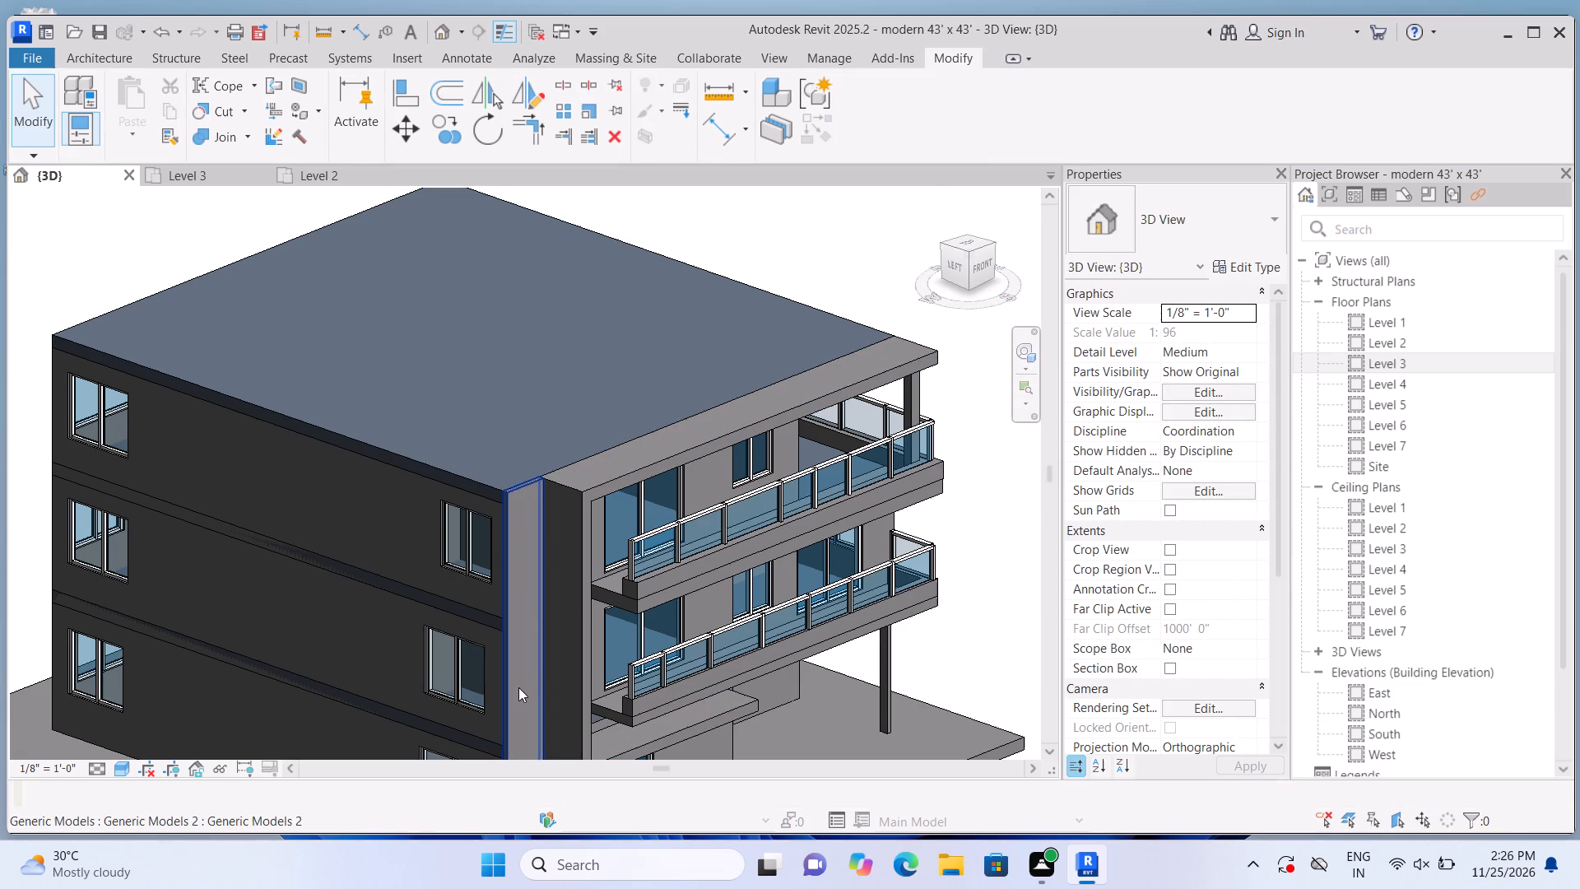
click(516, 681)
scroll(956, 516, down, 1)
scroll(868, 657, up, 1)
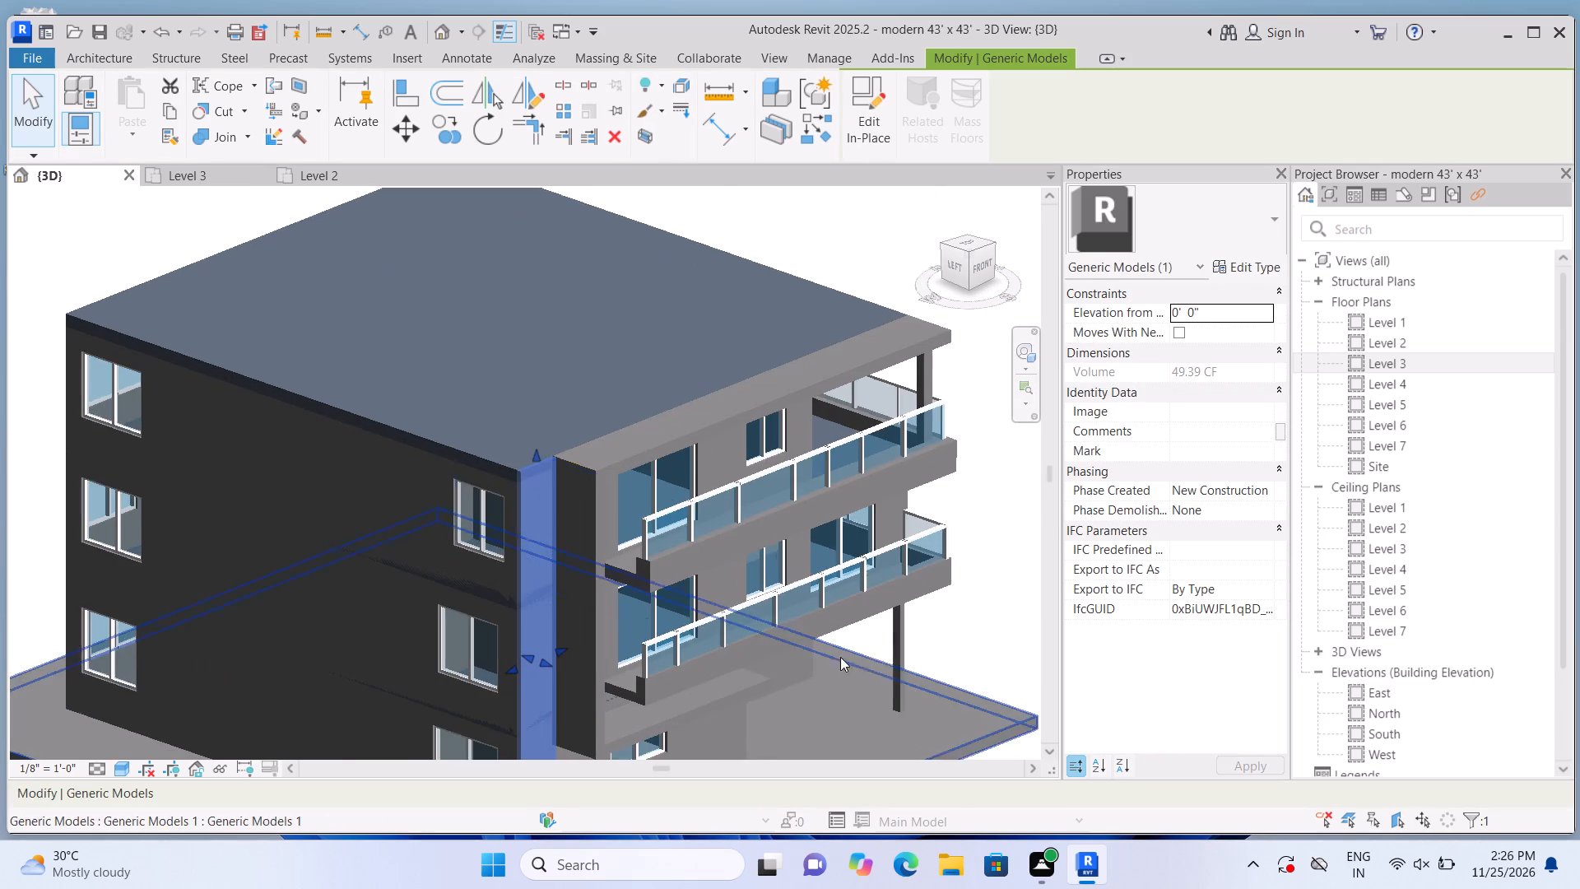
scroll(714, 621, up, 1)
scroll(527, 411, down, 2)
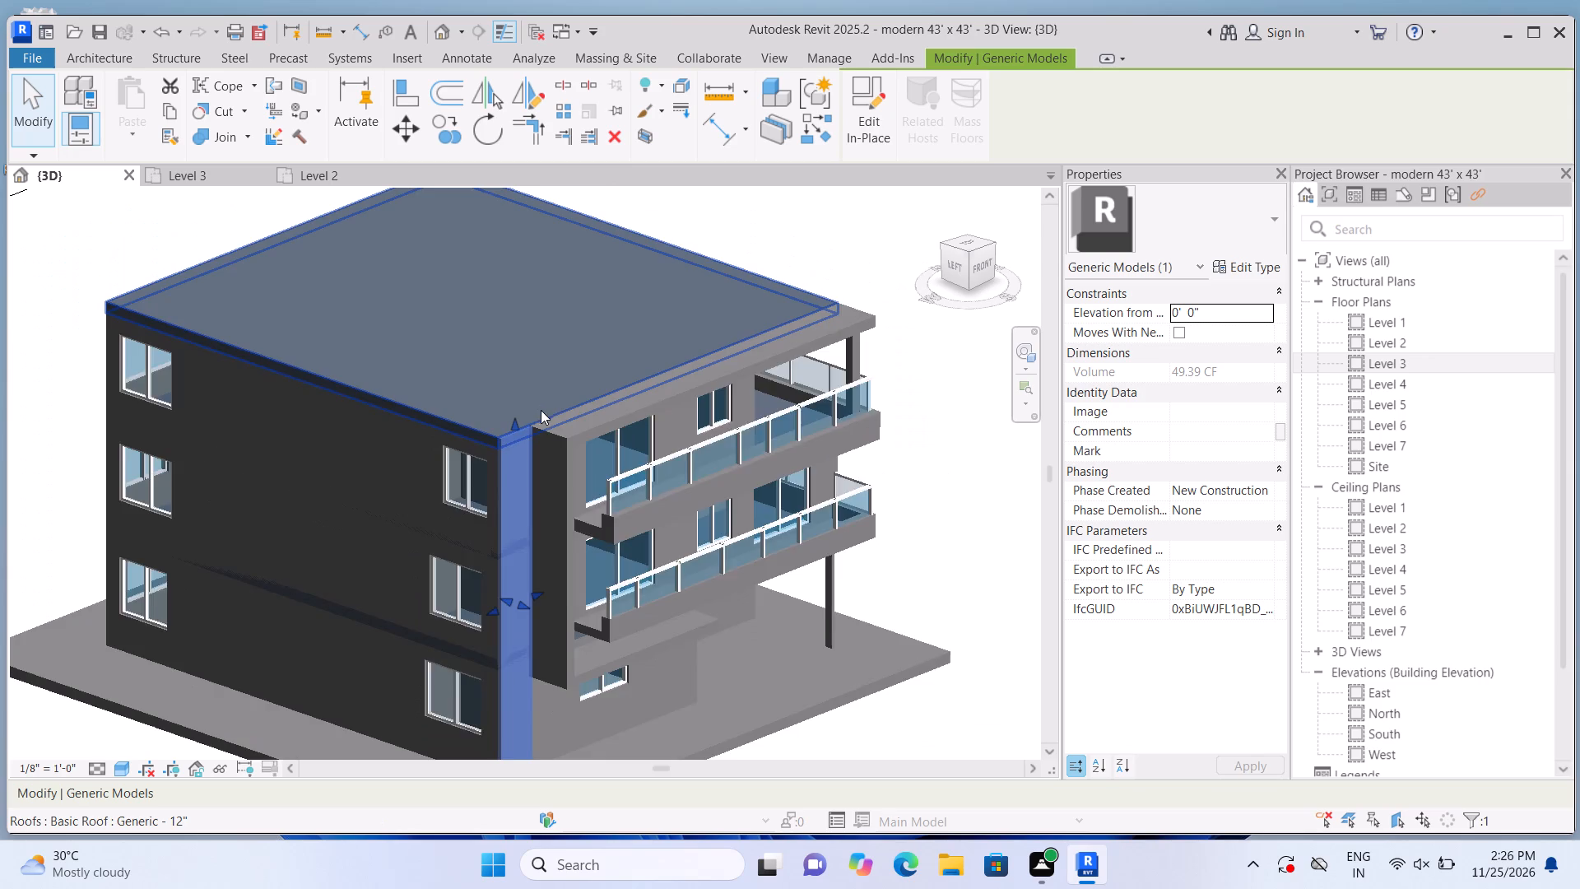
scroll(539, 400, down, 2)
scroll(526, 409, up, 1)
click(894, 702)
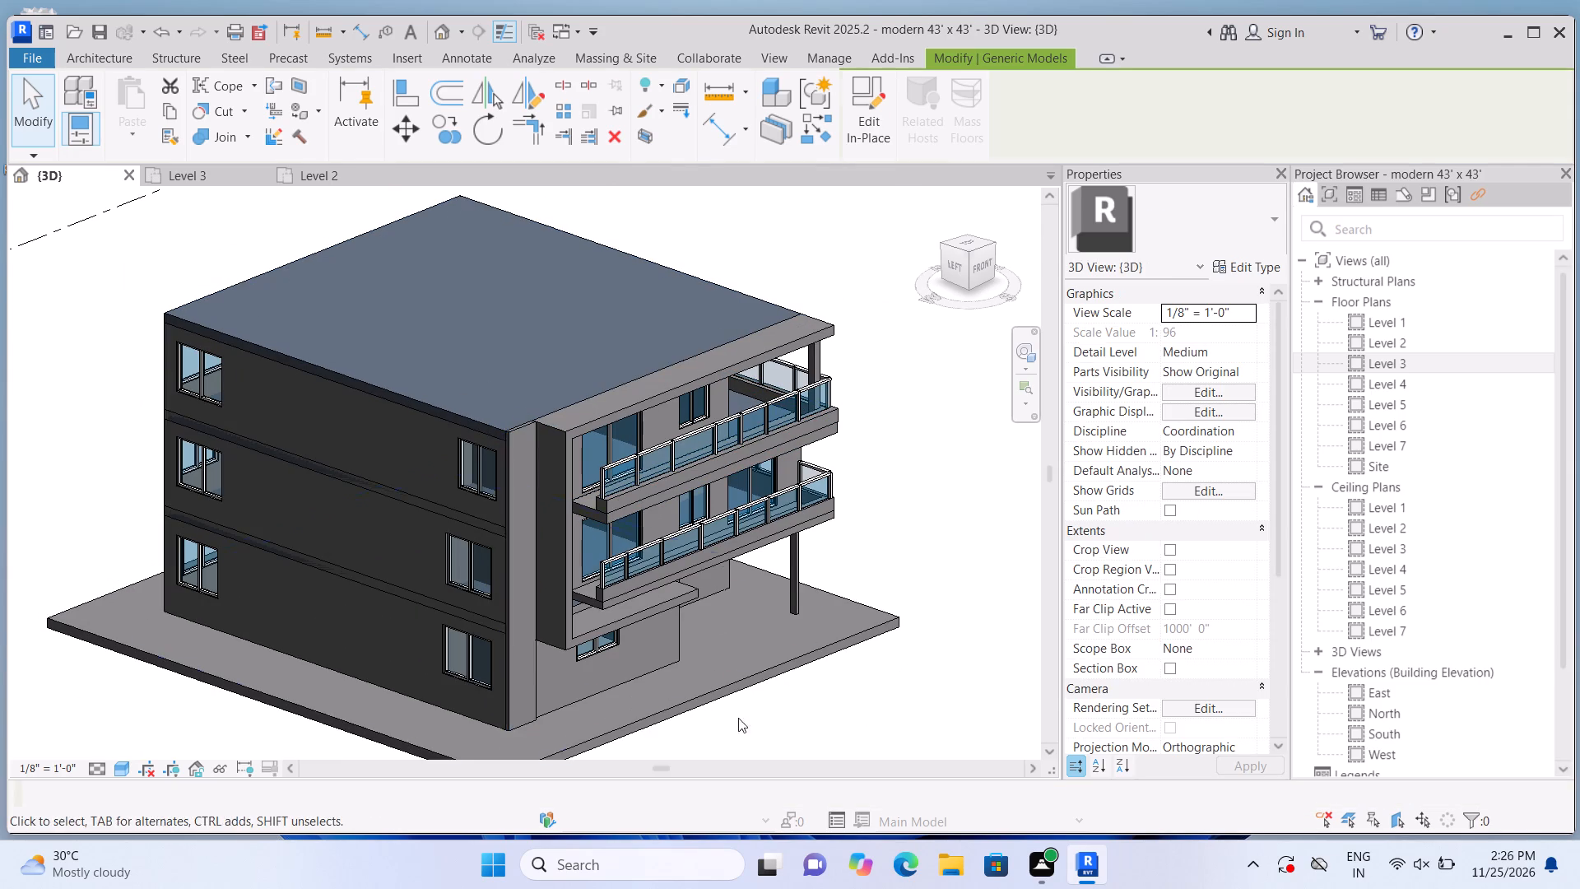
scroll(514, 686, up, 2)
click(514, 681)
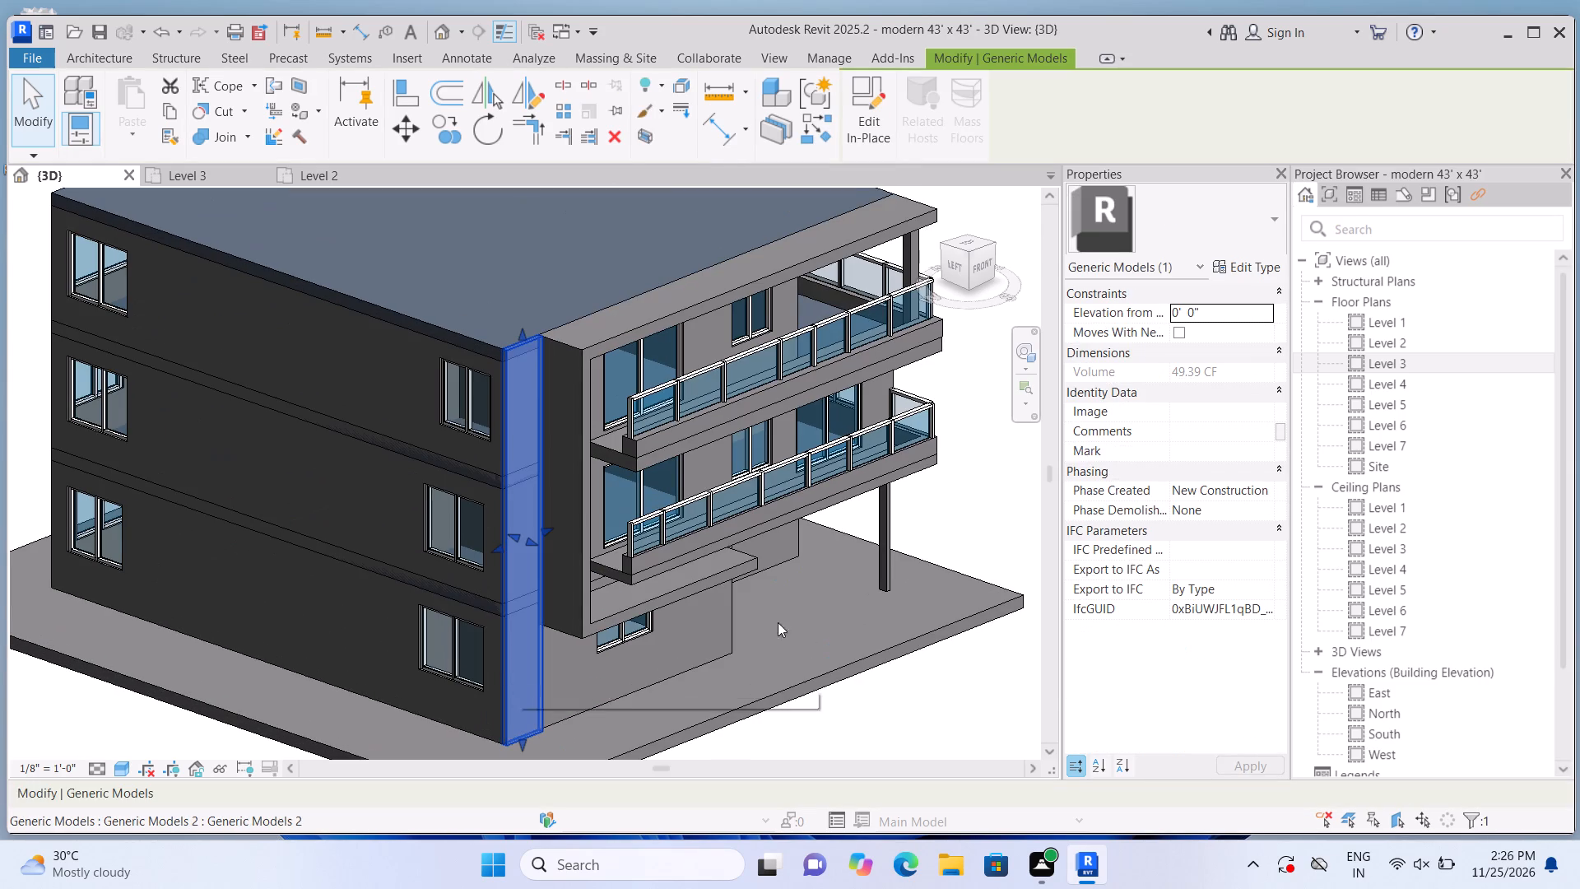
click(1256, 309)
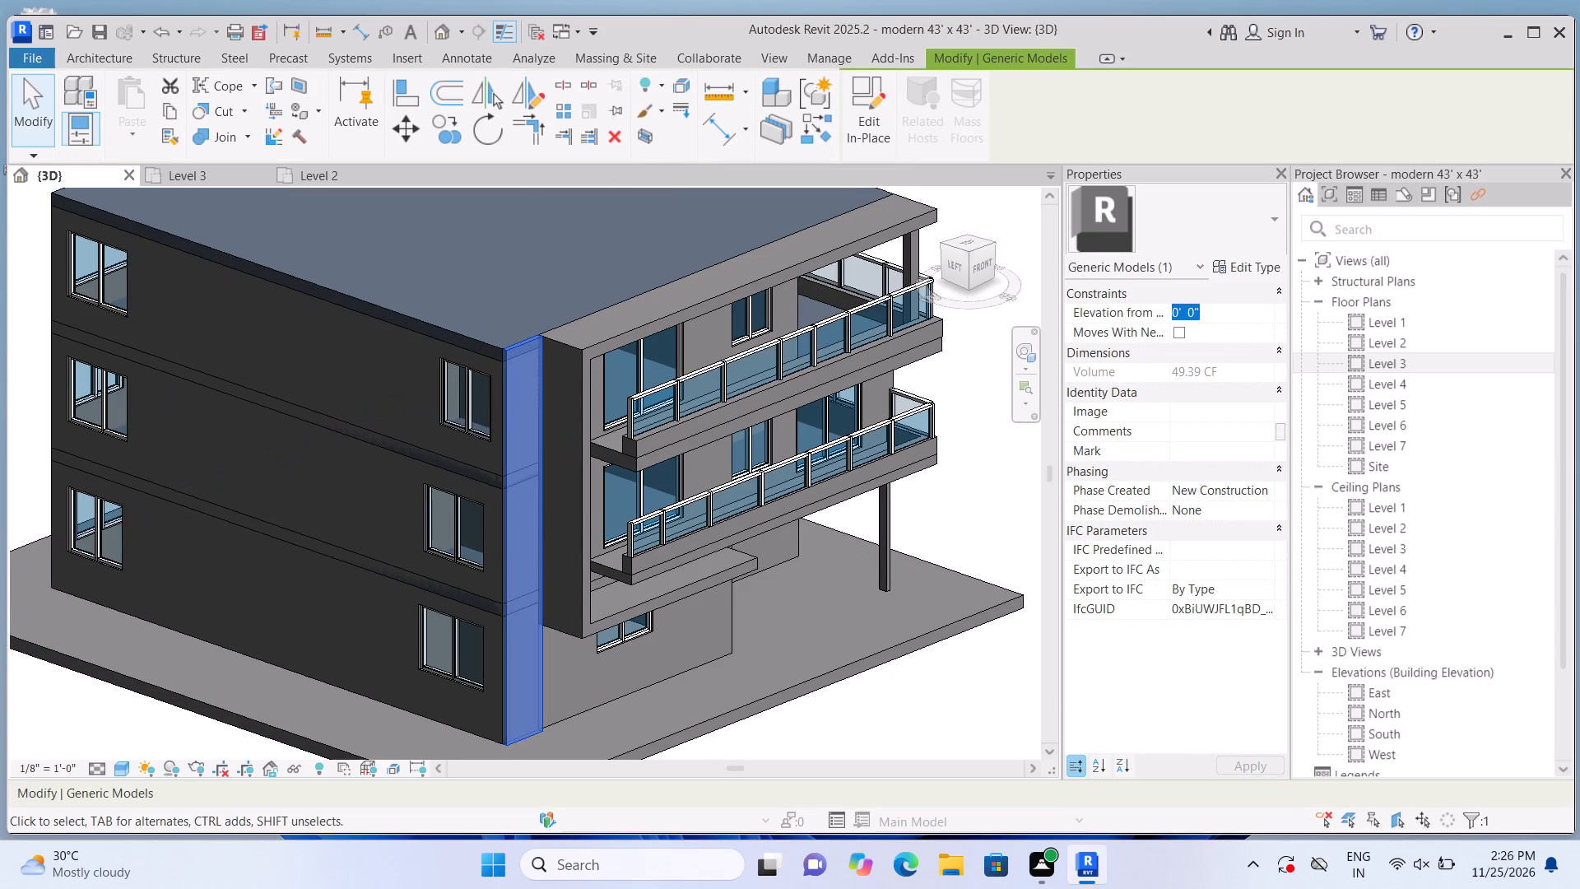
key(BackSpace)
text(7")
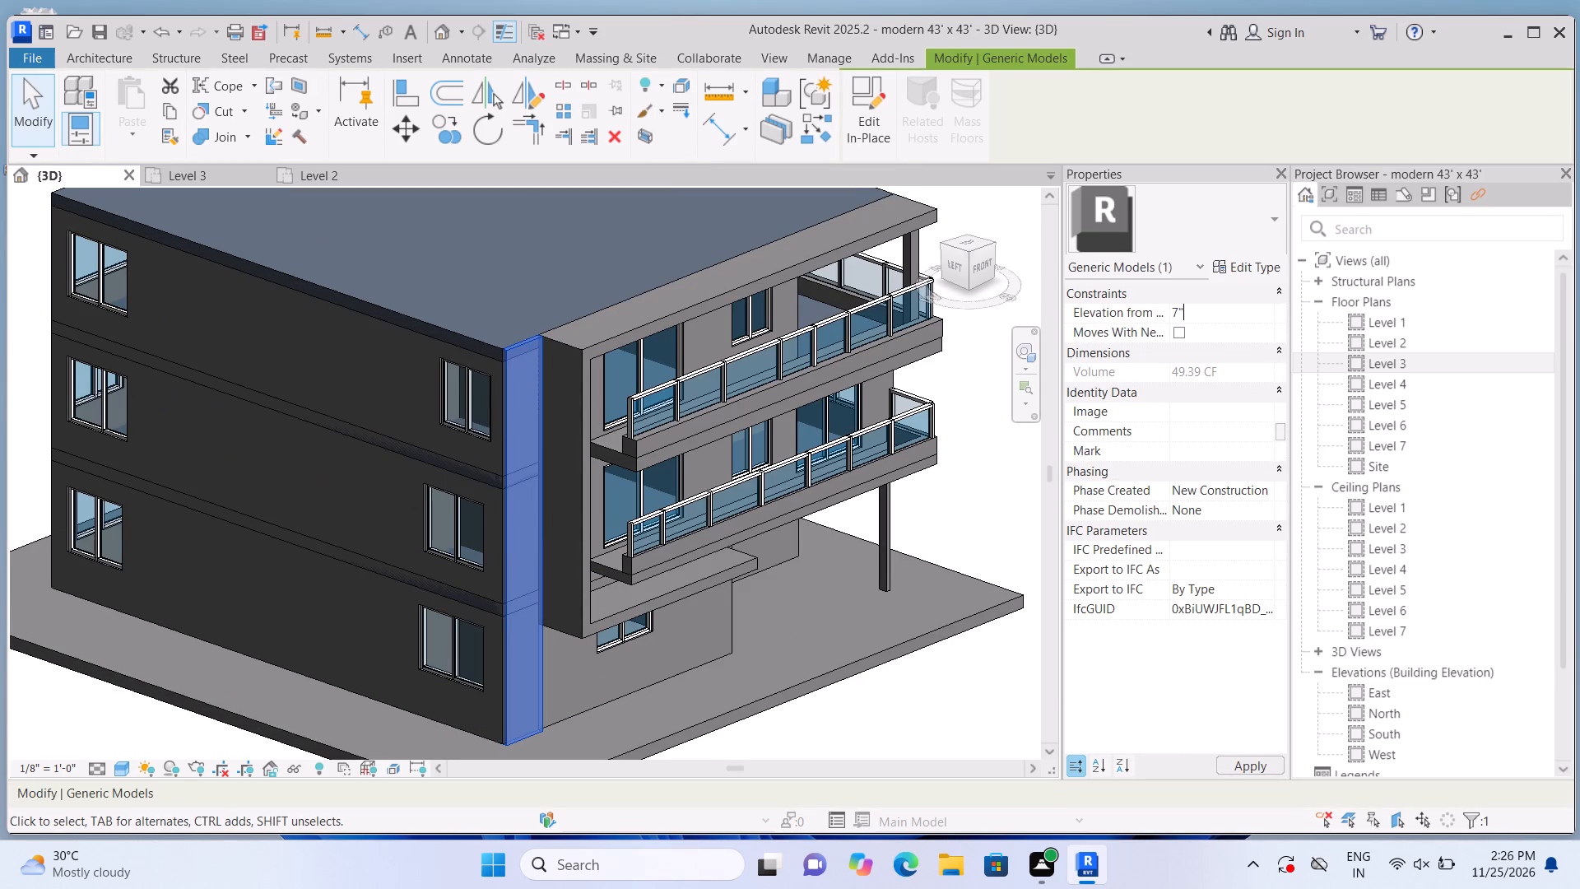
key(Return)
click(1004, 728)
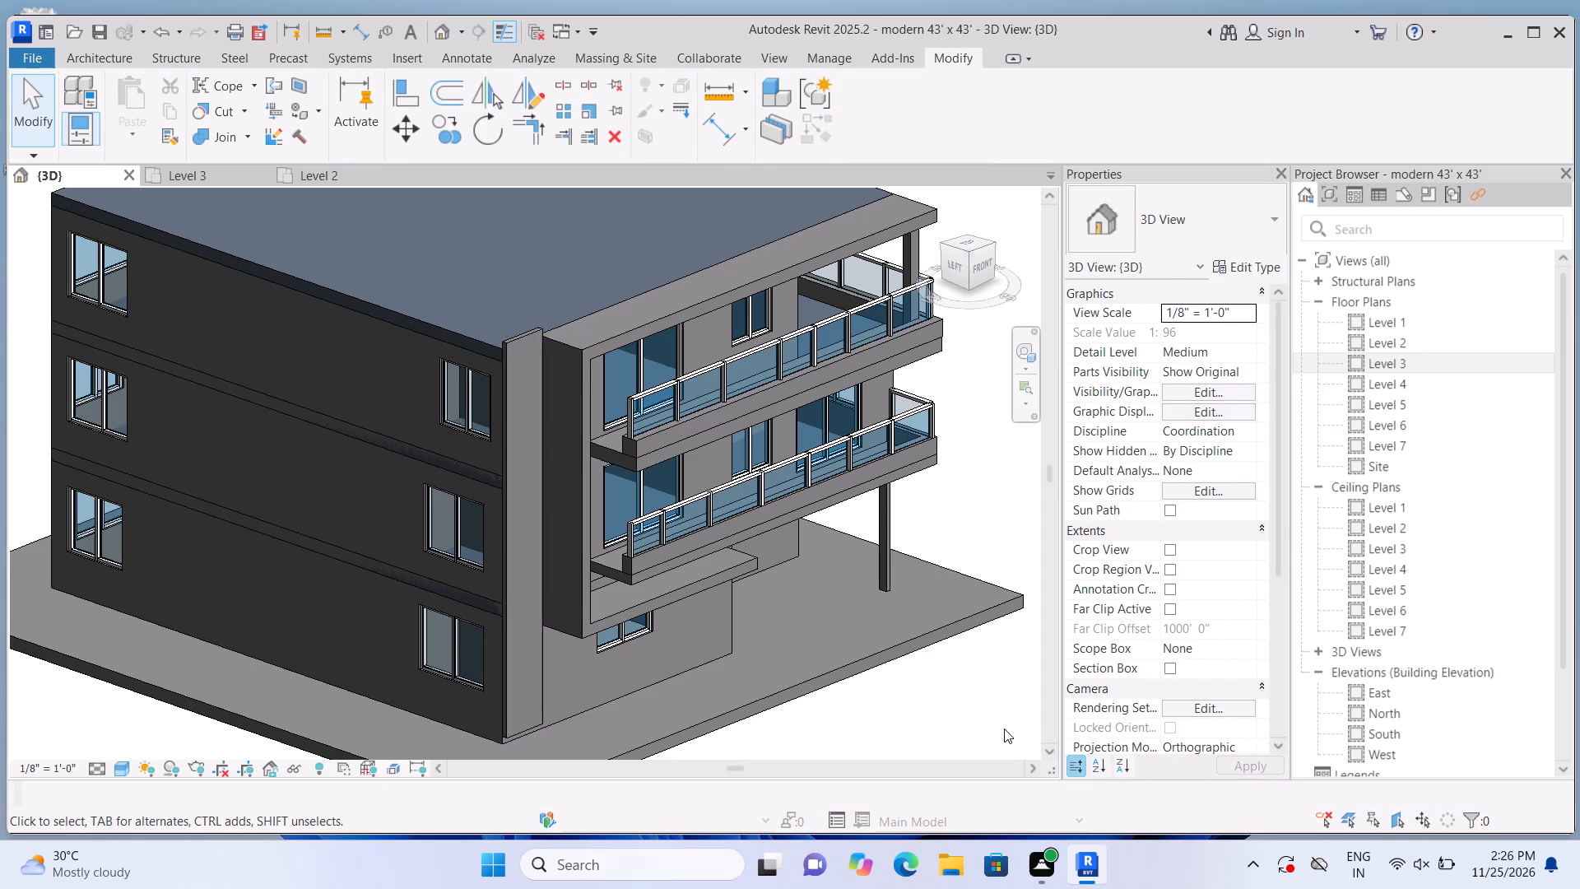
Set the elevation of the front west corner's vertical strip to 9".
click(532, 441)
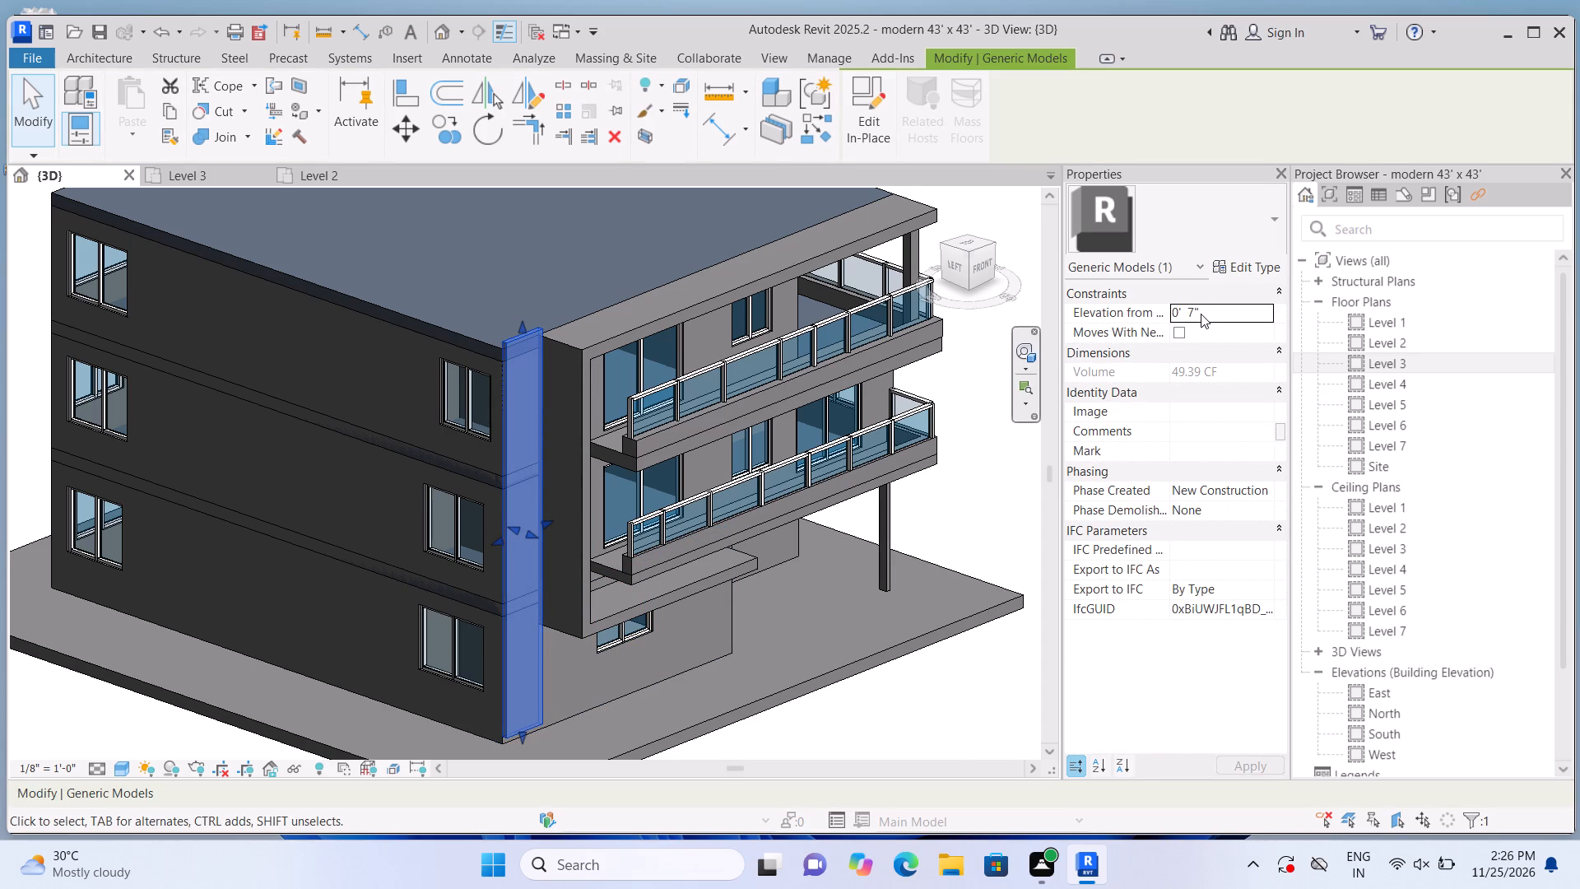
click(1201, 314)
key(BackSpace)
key(BackSpace)
key(BackSpace)
key(BackSpace)
key(BackSpace)
key(BackSpace)
key(BackSpace)
key(BackSpace)
key(BackSpace)
key(BackSpace)
key(BackSpace)
key(BackSpace)
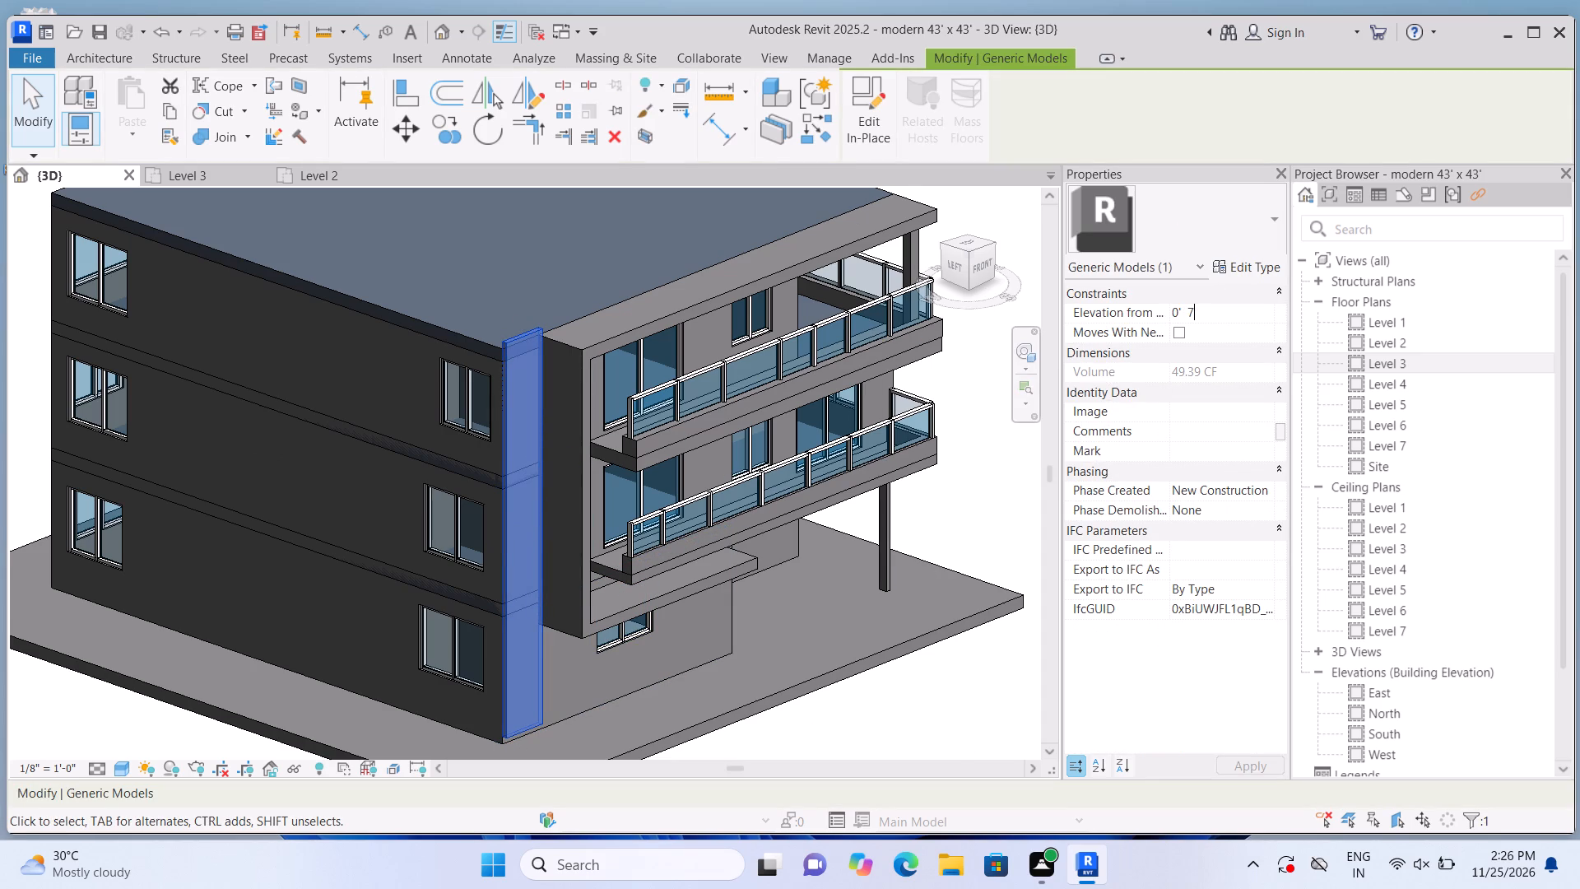
text(9")
click(935, 715)
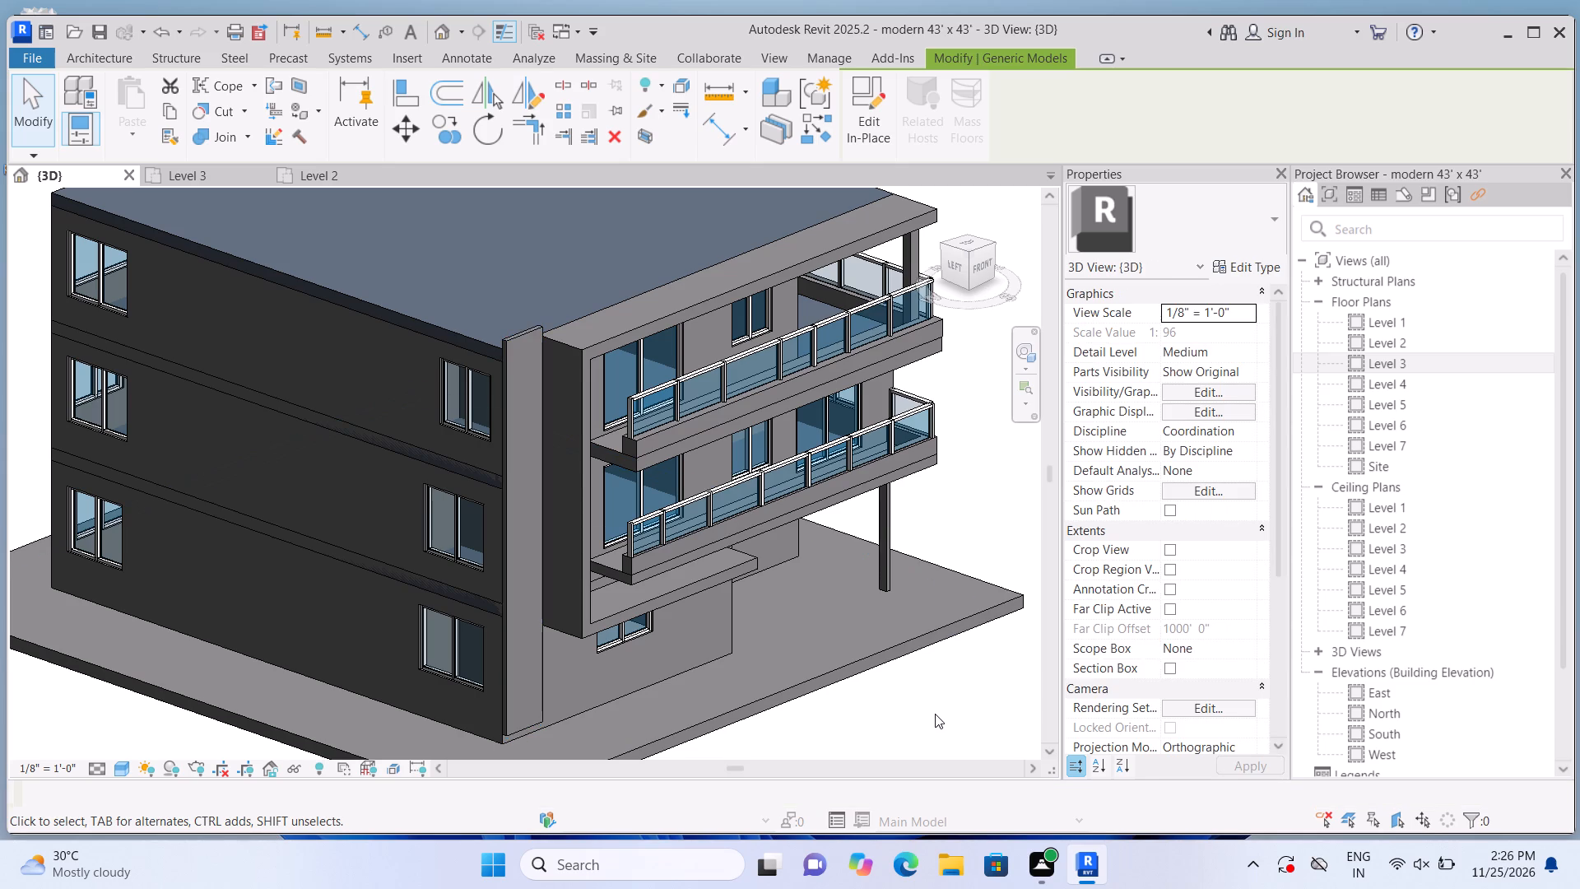
Extend the bottom face of the vertical strip down to the base slab at the front west corner.
click(536, 710)
scroll(529, 755, up, 8)
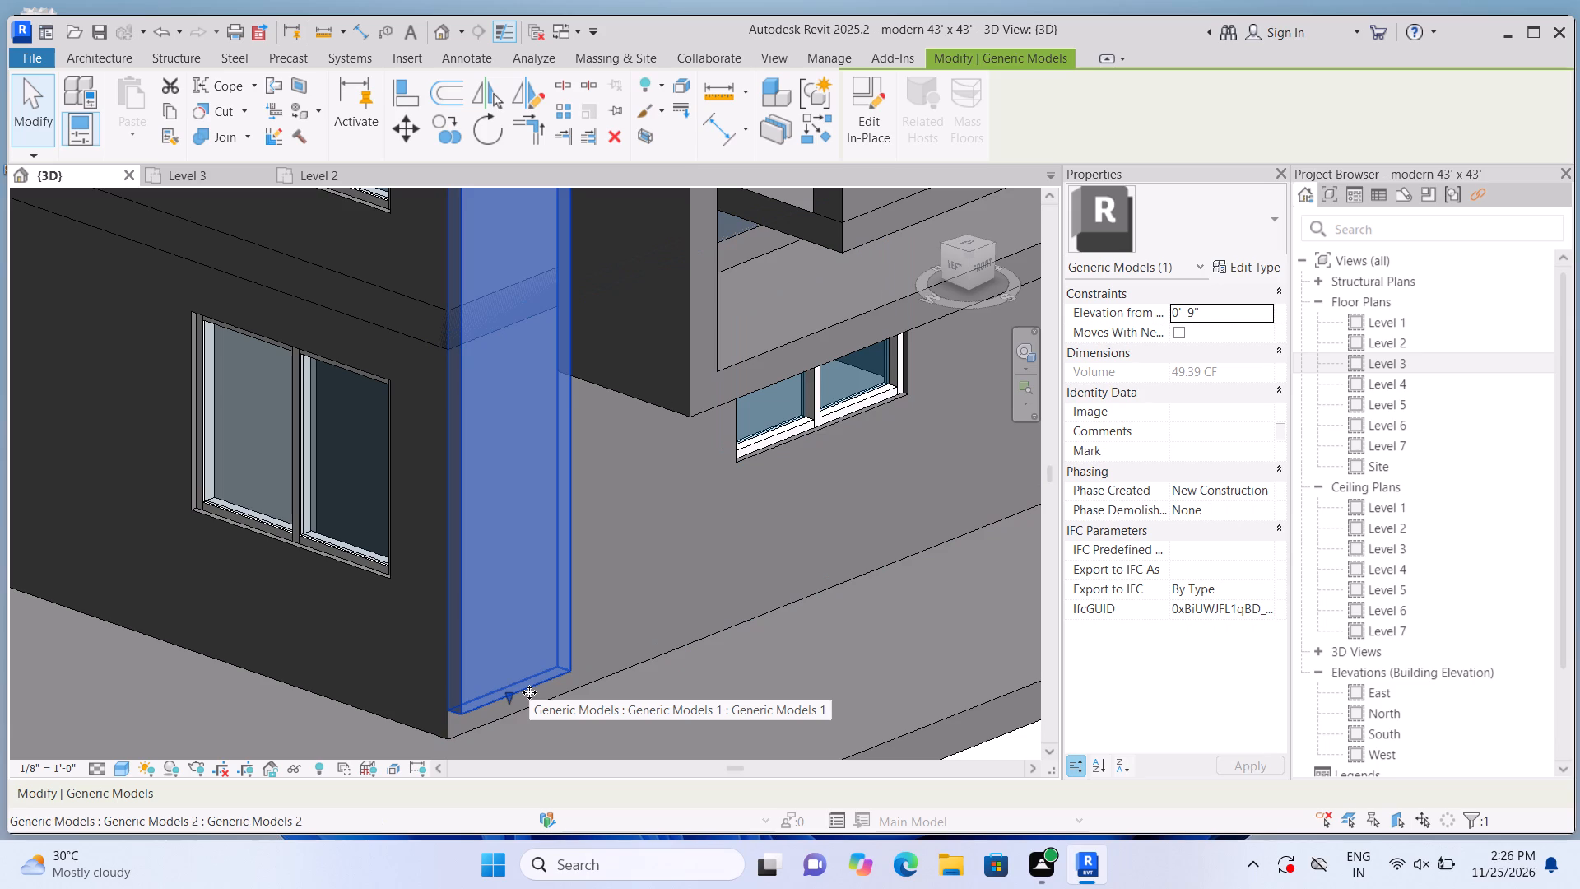
drag(512, 690, 512, 689)
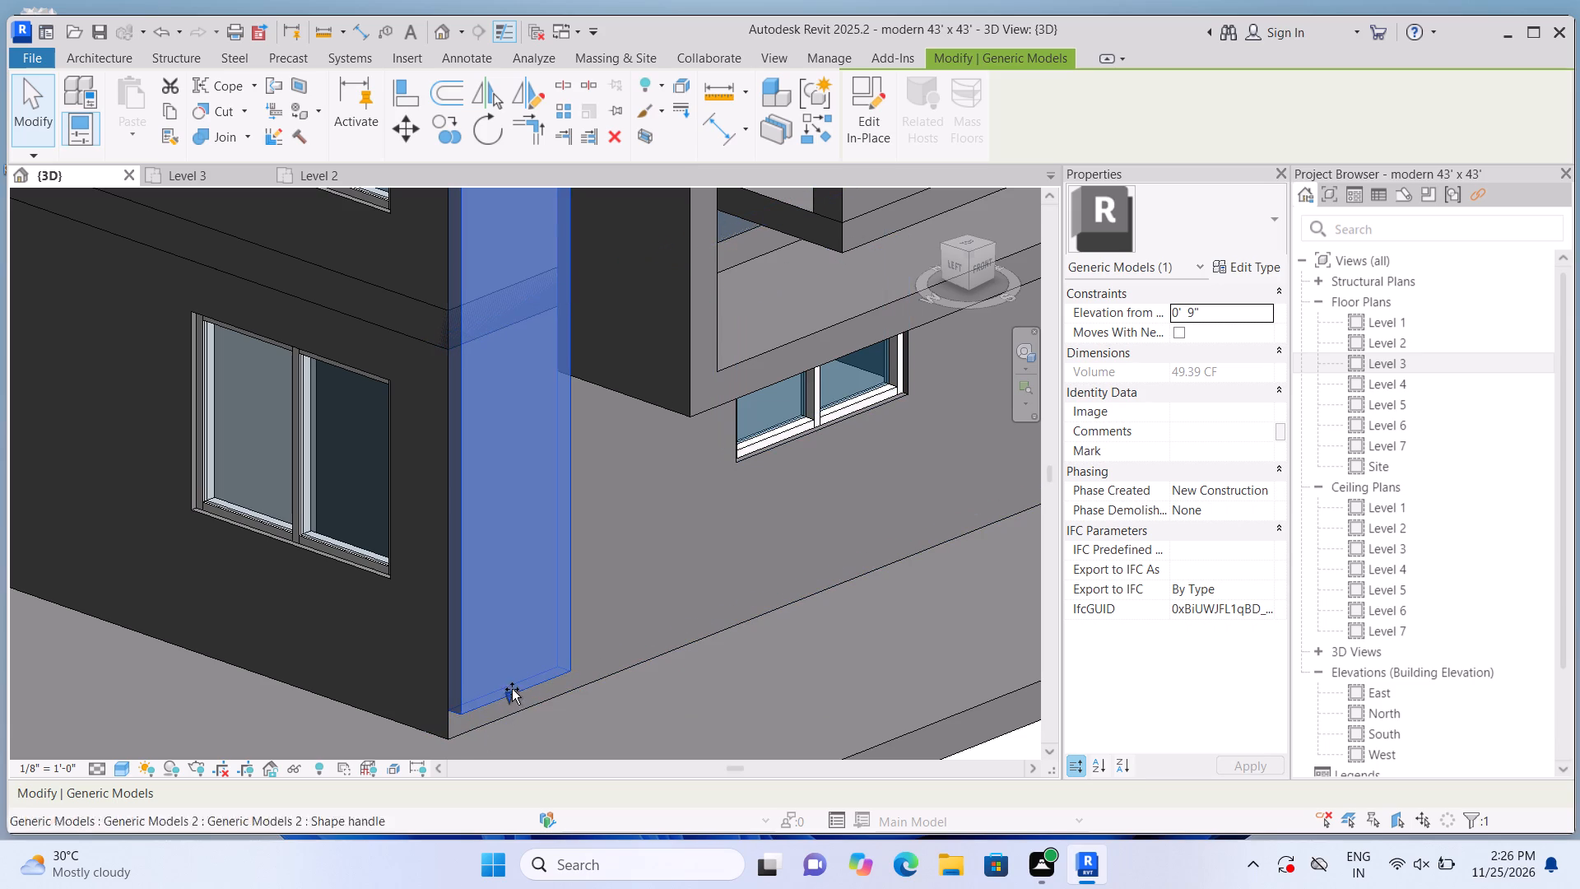
drag(512, 689, 506, 714)
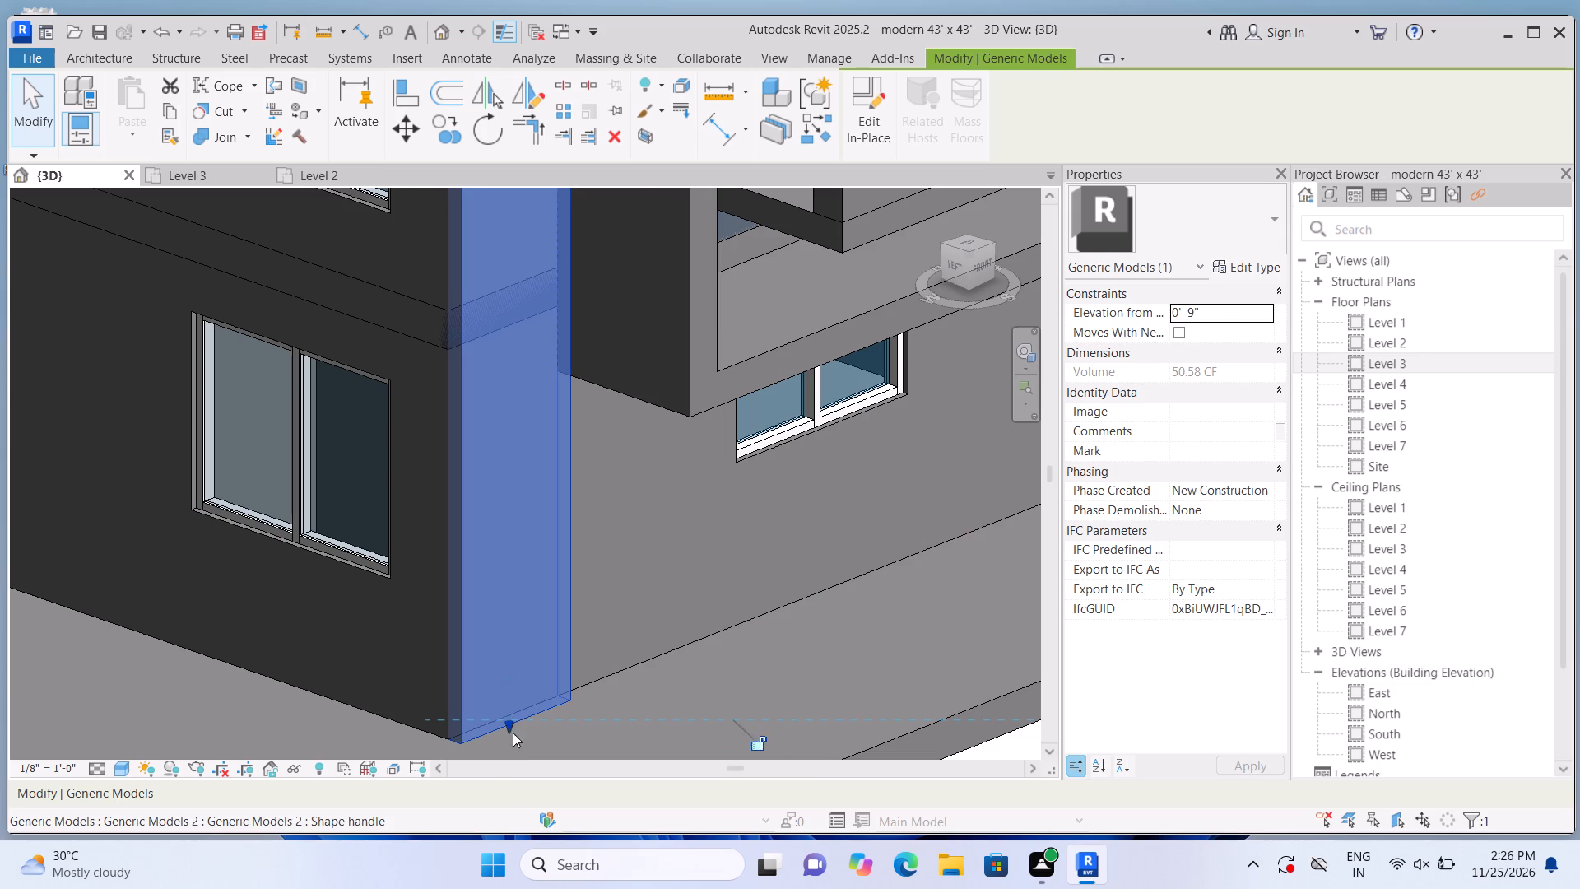
scroll(510, 741, down, 9)
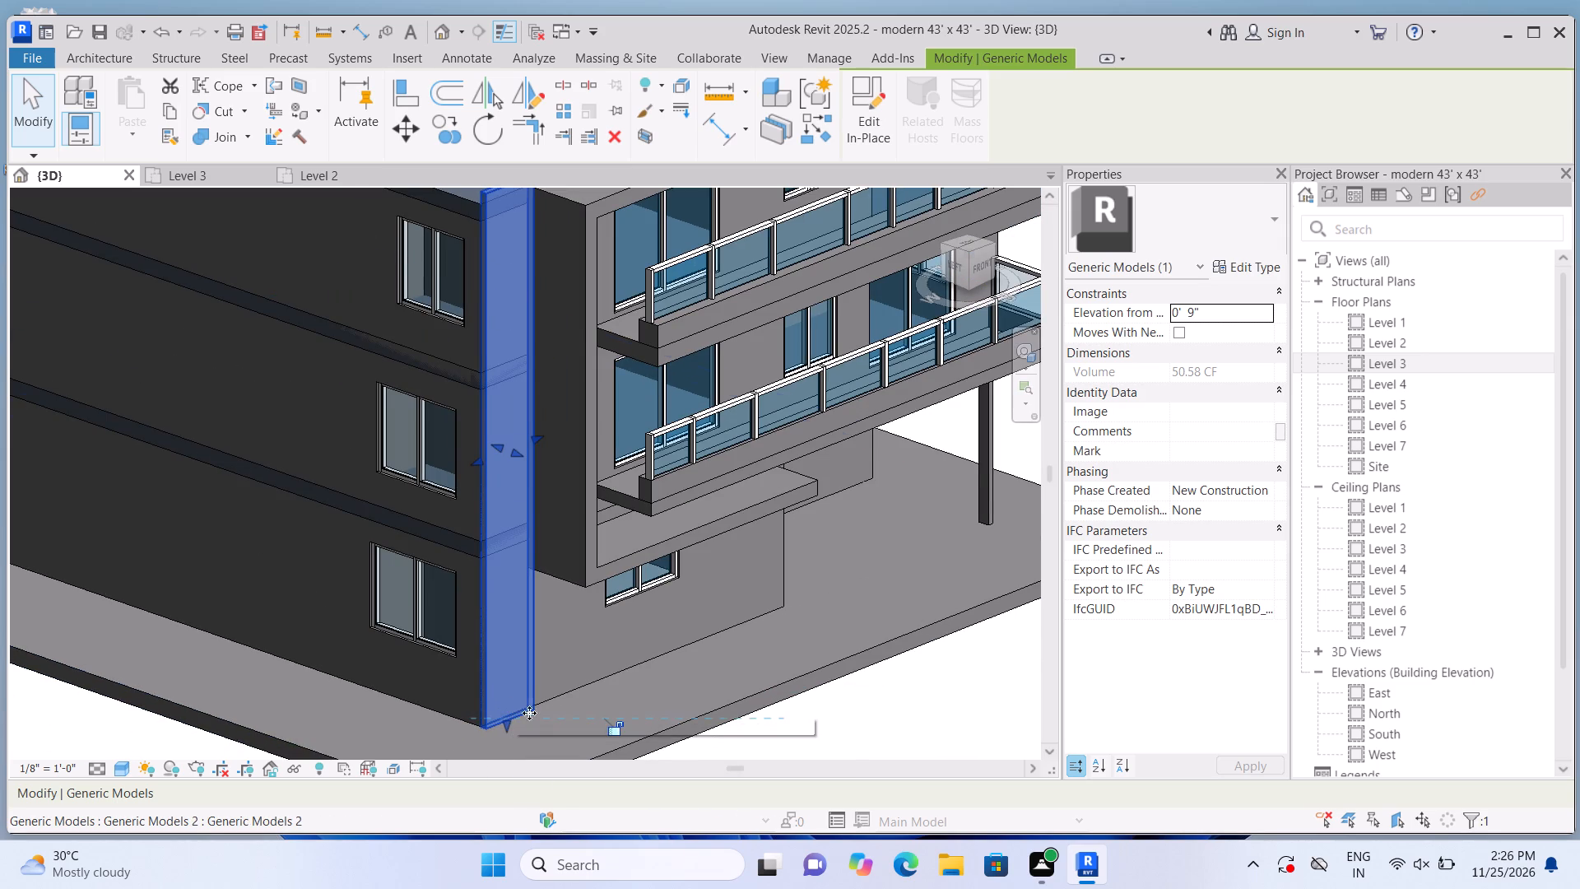
Stretch the top face of the vertical strip upward so it projects well above the roof.
middle_drag(539, 776, 546, 862)
scroll(558, 842, down, 1)
scroll(578, 696, down, 4)
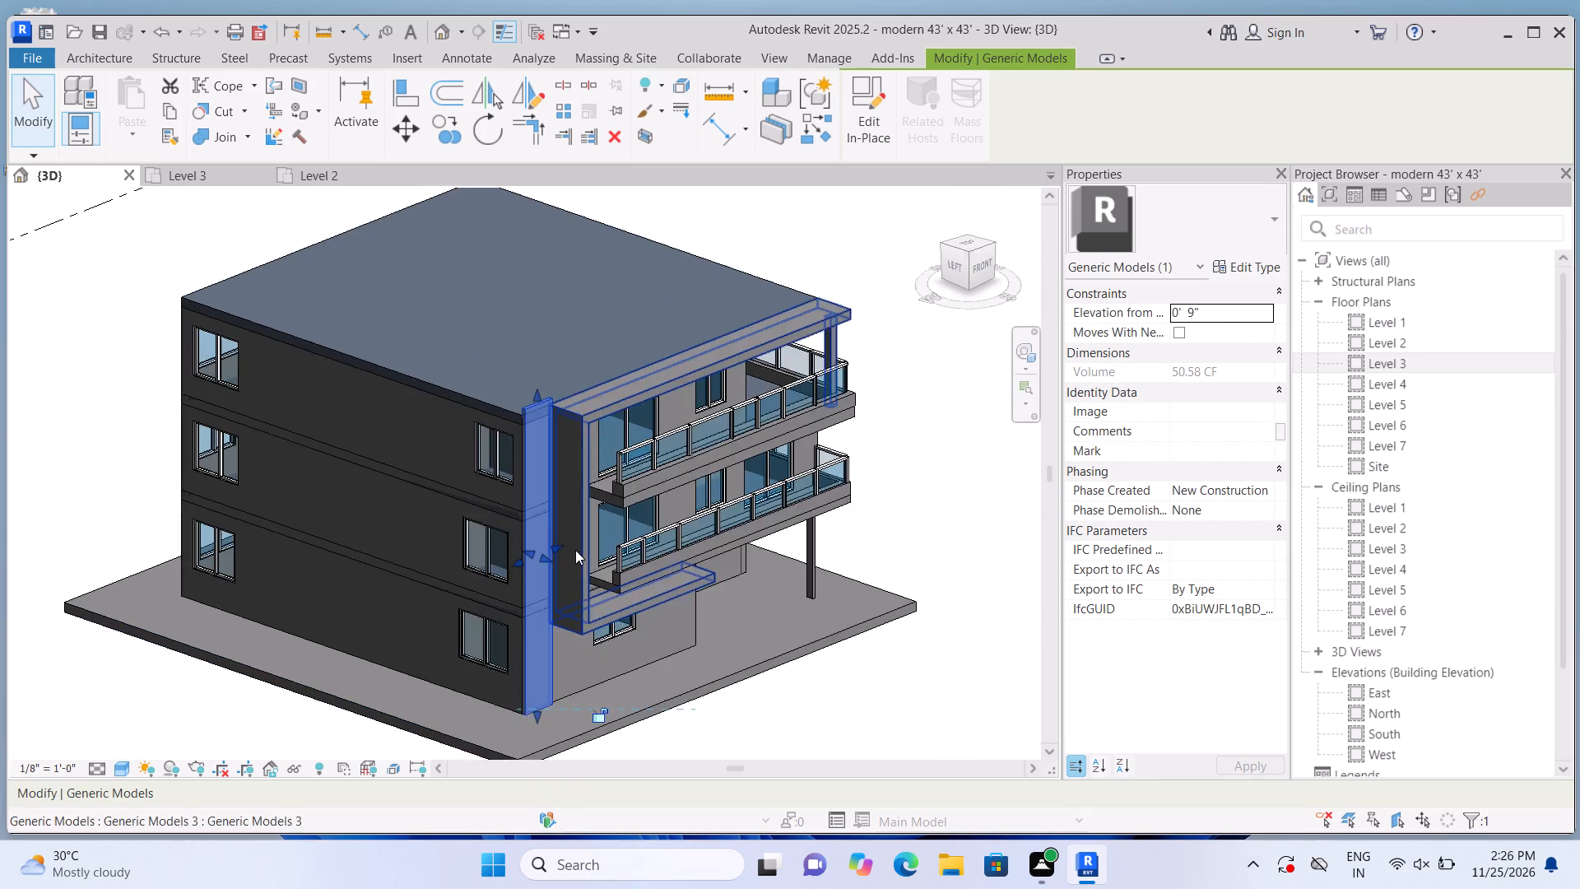
scroll(656, 296, up, 8)
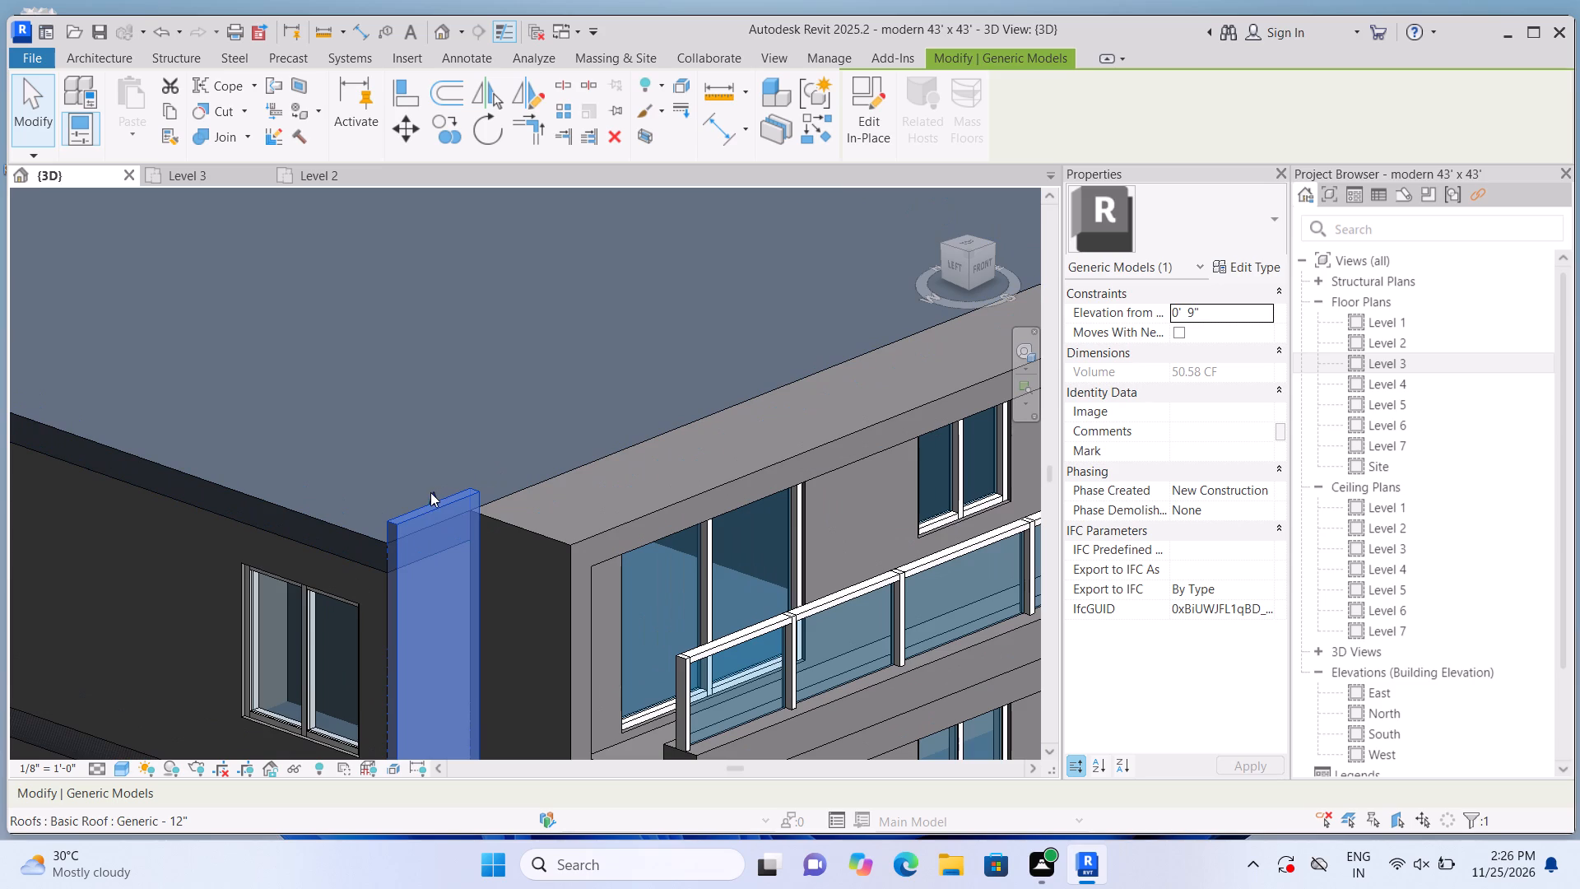
drag(429, 489, 444, 375)
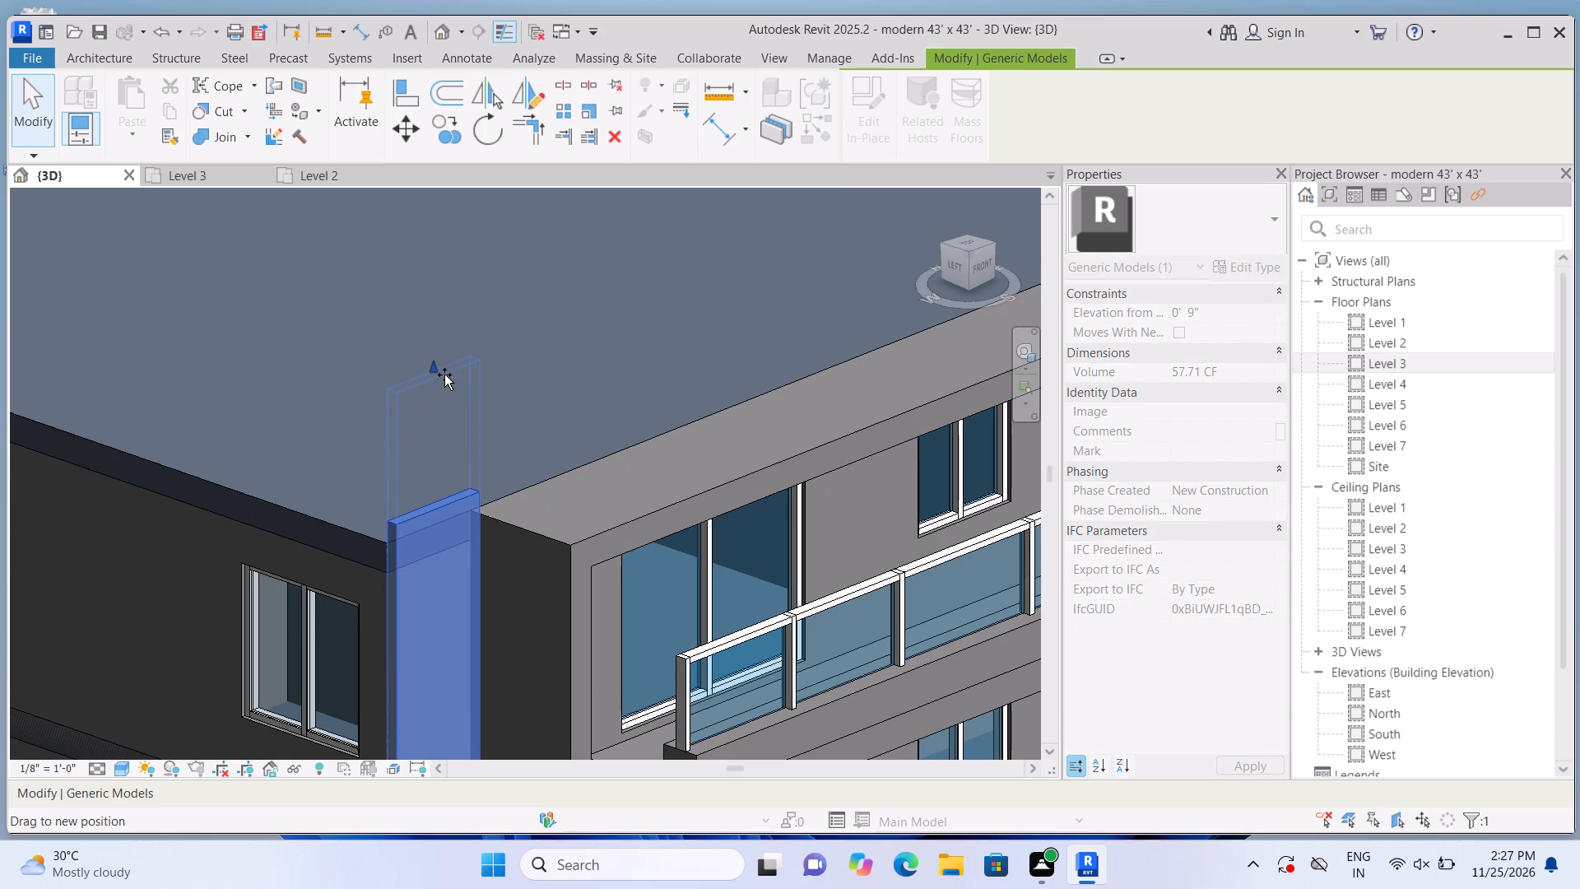
drag(444, 375, 444, 389)
drag(444, 389, 445, 410)
scroll(476, 387, down, 8)
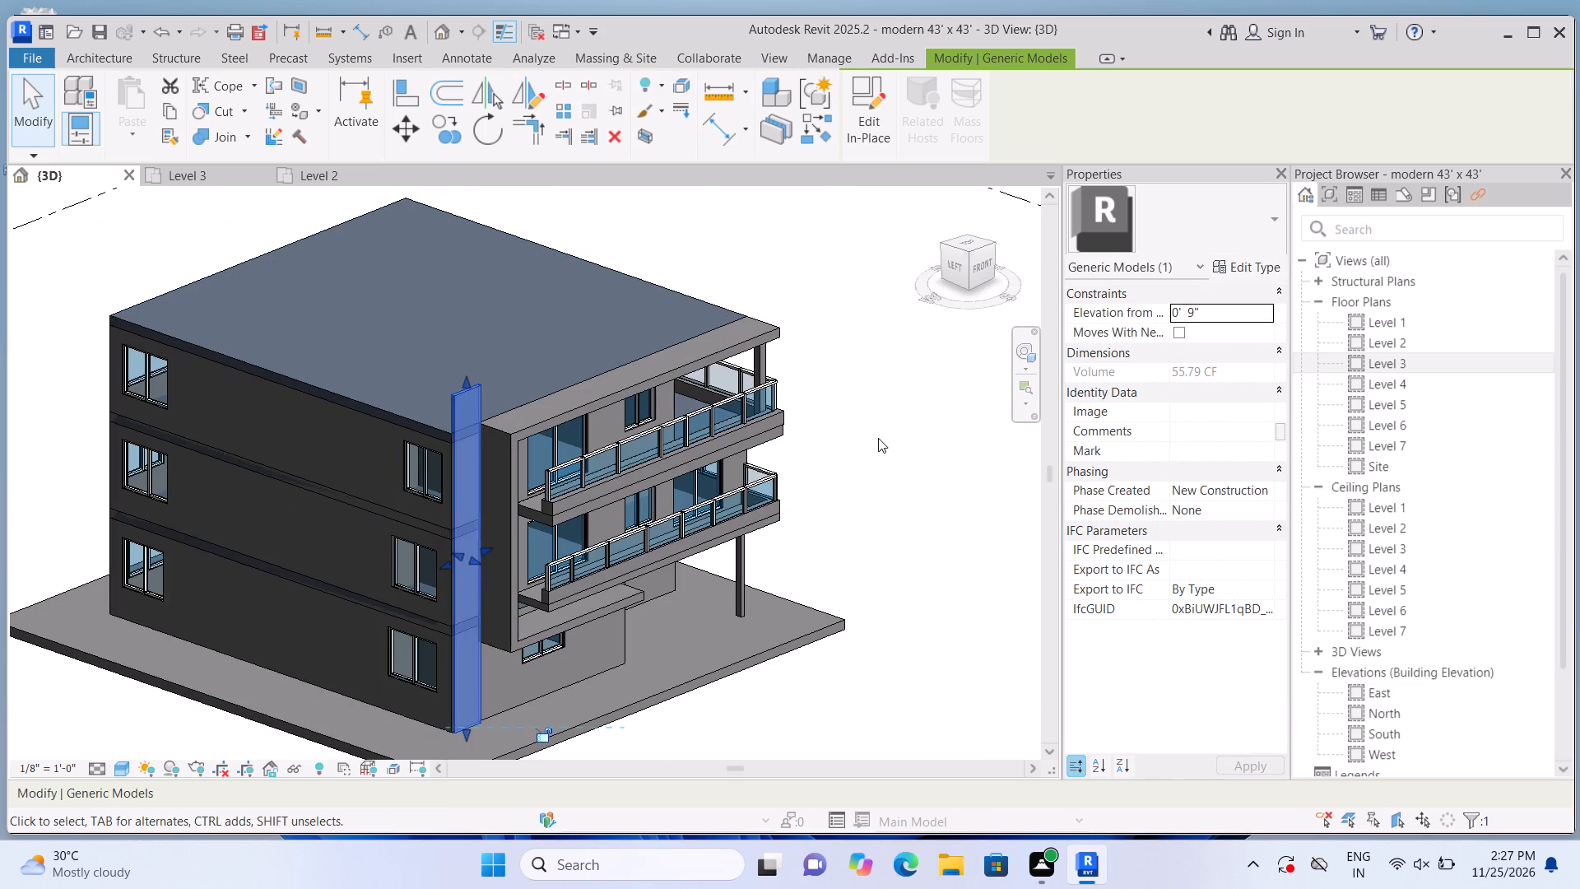
click(884, 438)
Raise the top face of the vertical strip slightly further above the roof.
scroll(884, 440, up, 1)
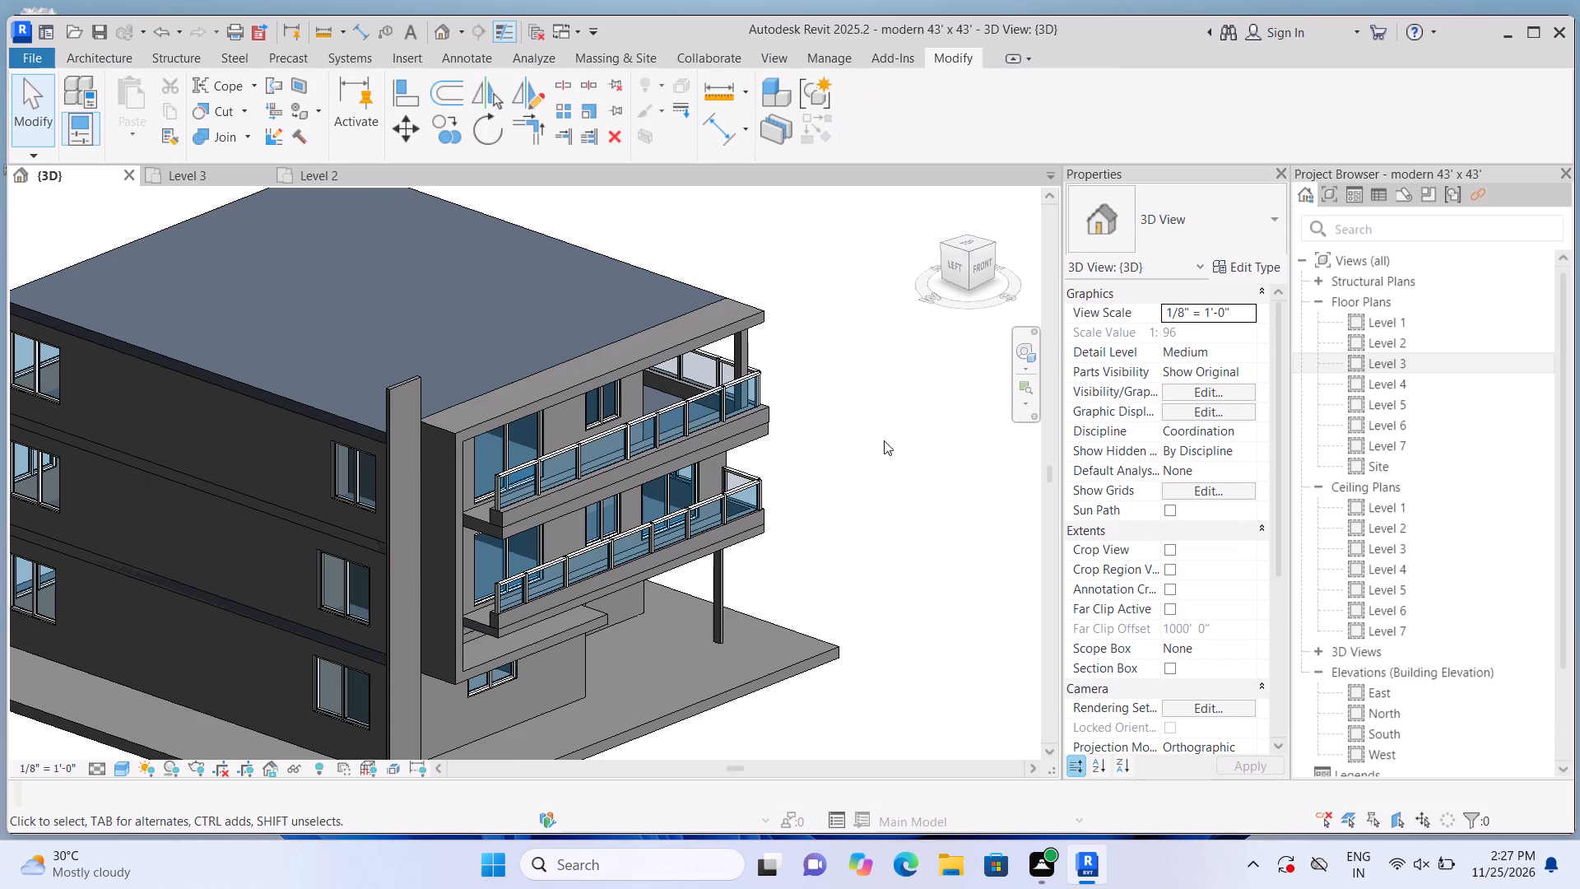
scroll(884, 440, down, 1)
scroll(477, 394, up, 1)
click(472, 395)
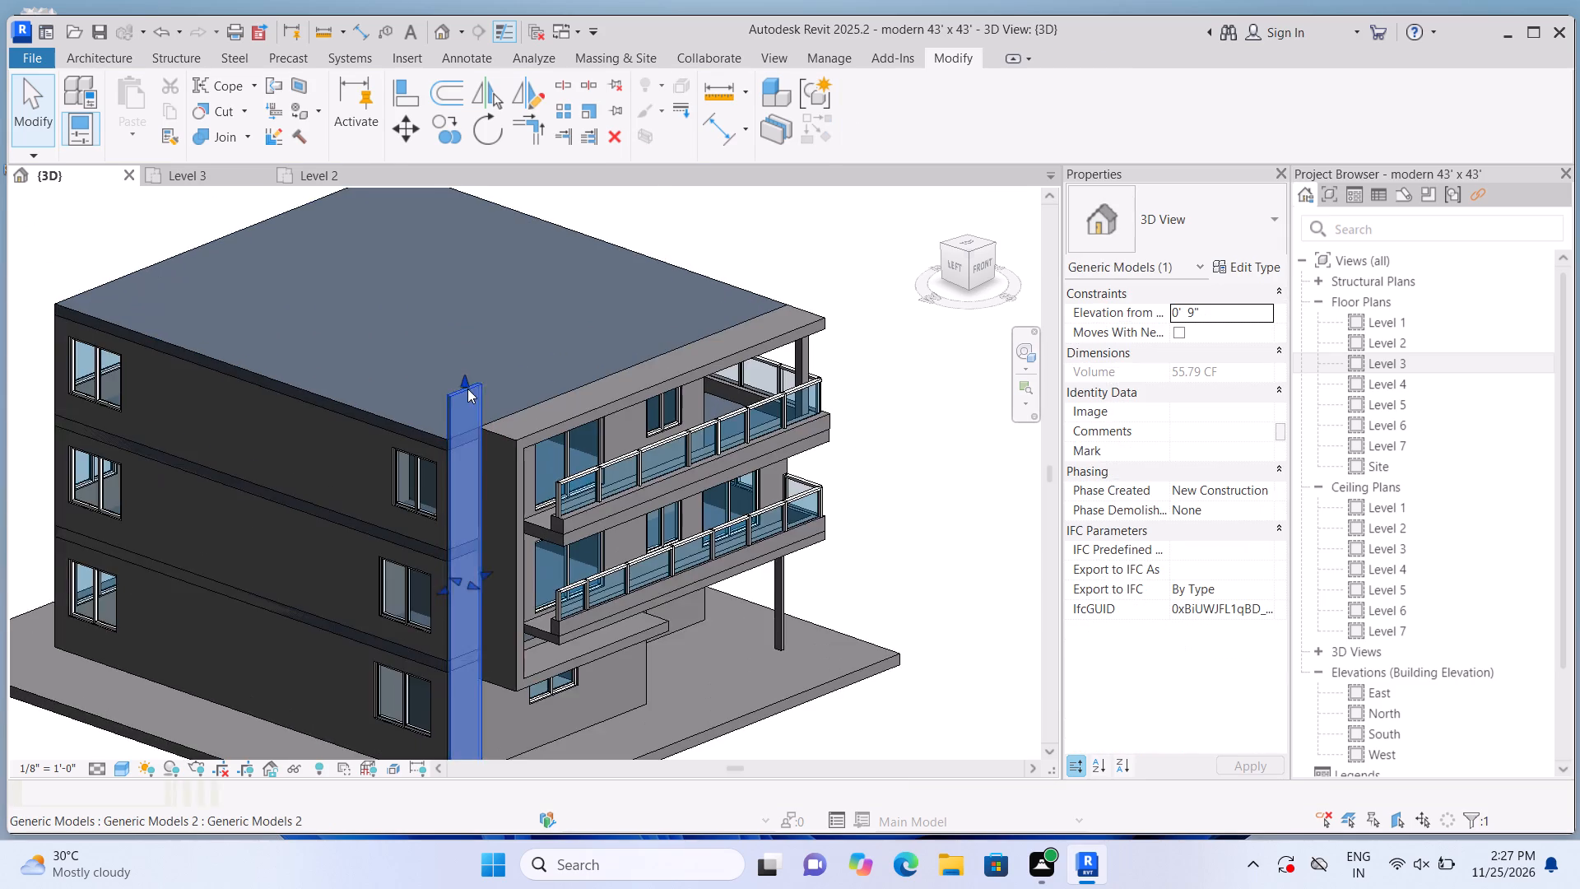
scroll(467, 389, up, 2)
click(461, 379)
scroll(473, 388, down, 2)
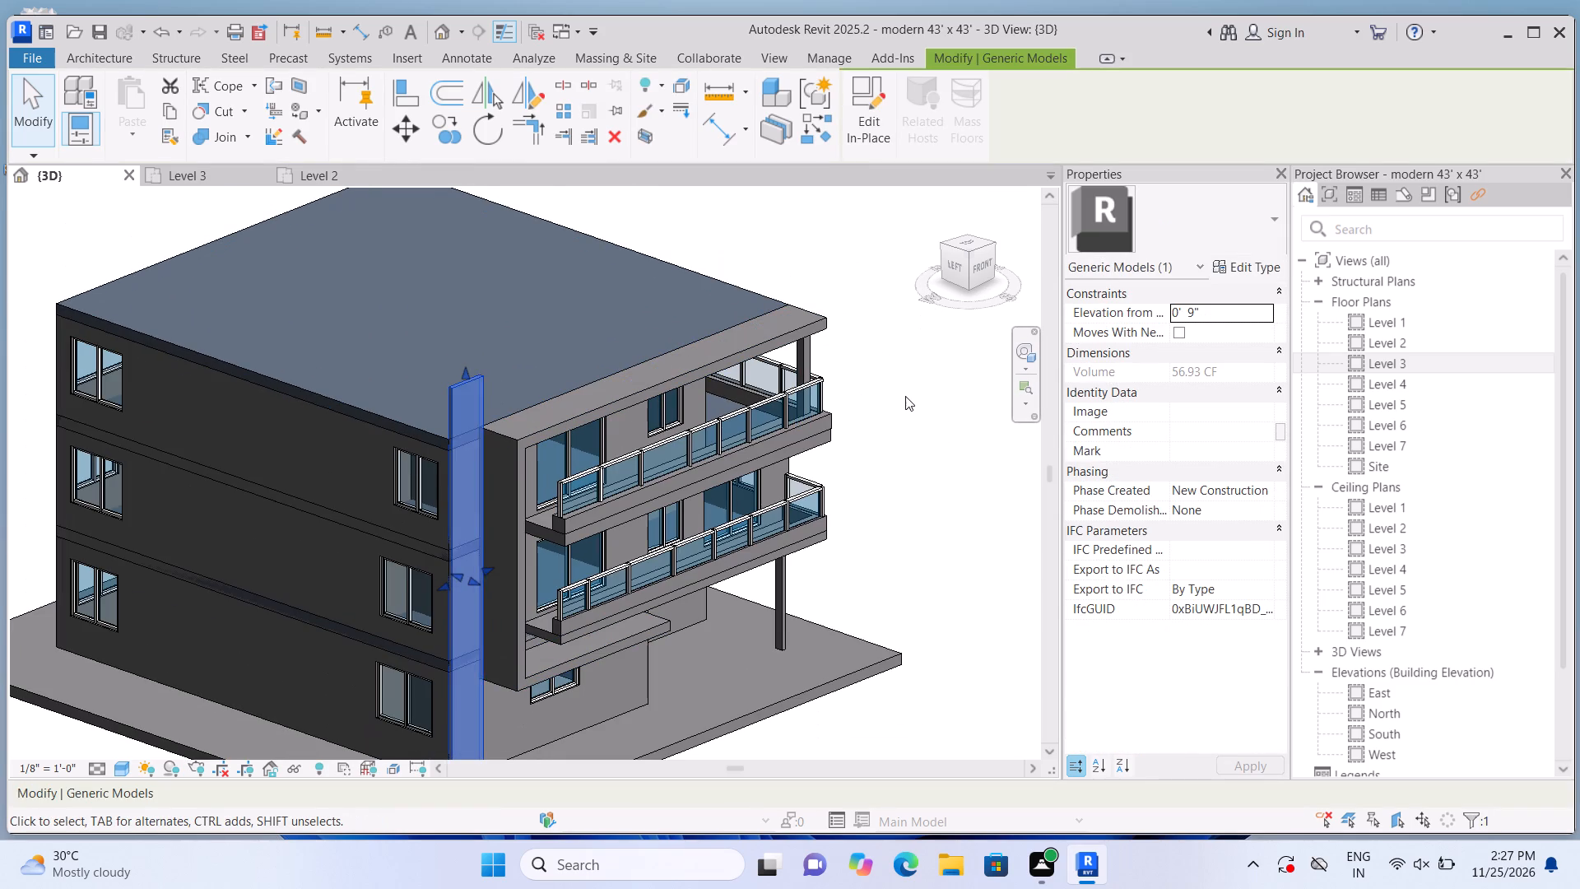
click(905, 396)
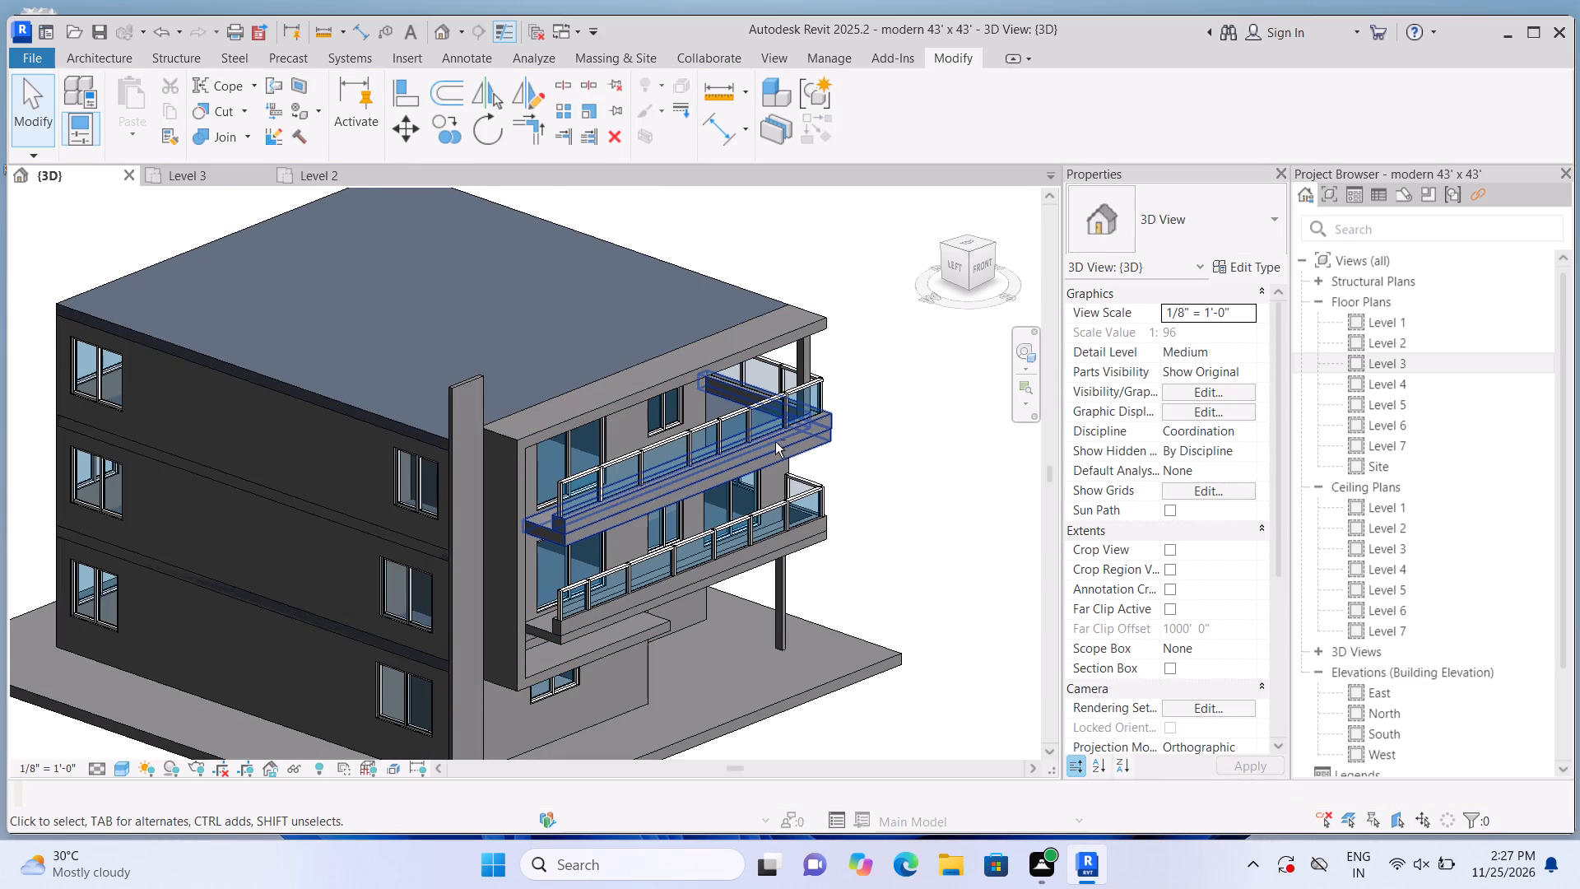
Examine the raised vertical strip in 3D from the east side, including where it meets the roof and balcony frame.
middle_drag(926, 485, 540, 417)
middle_drag(519, 368, 880, 722)
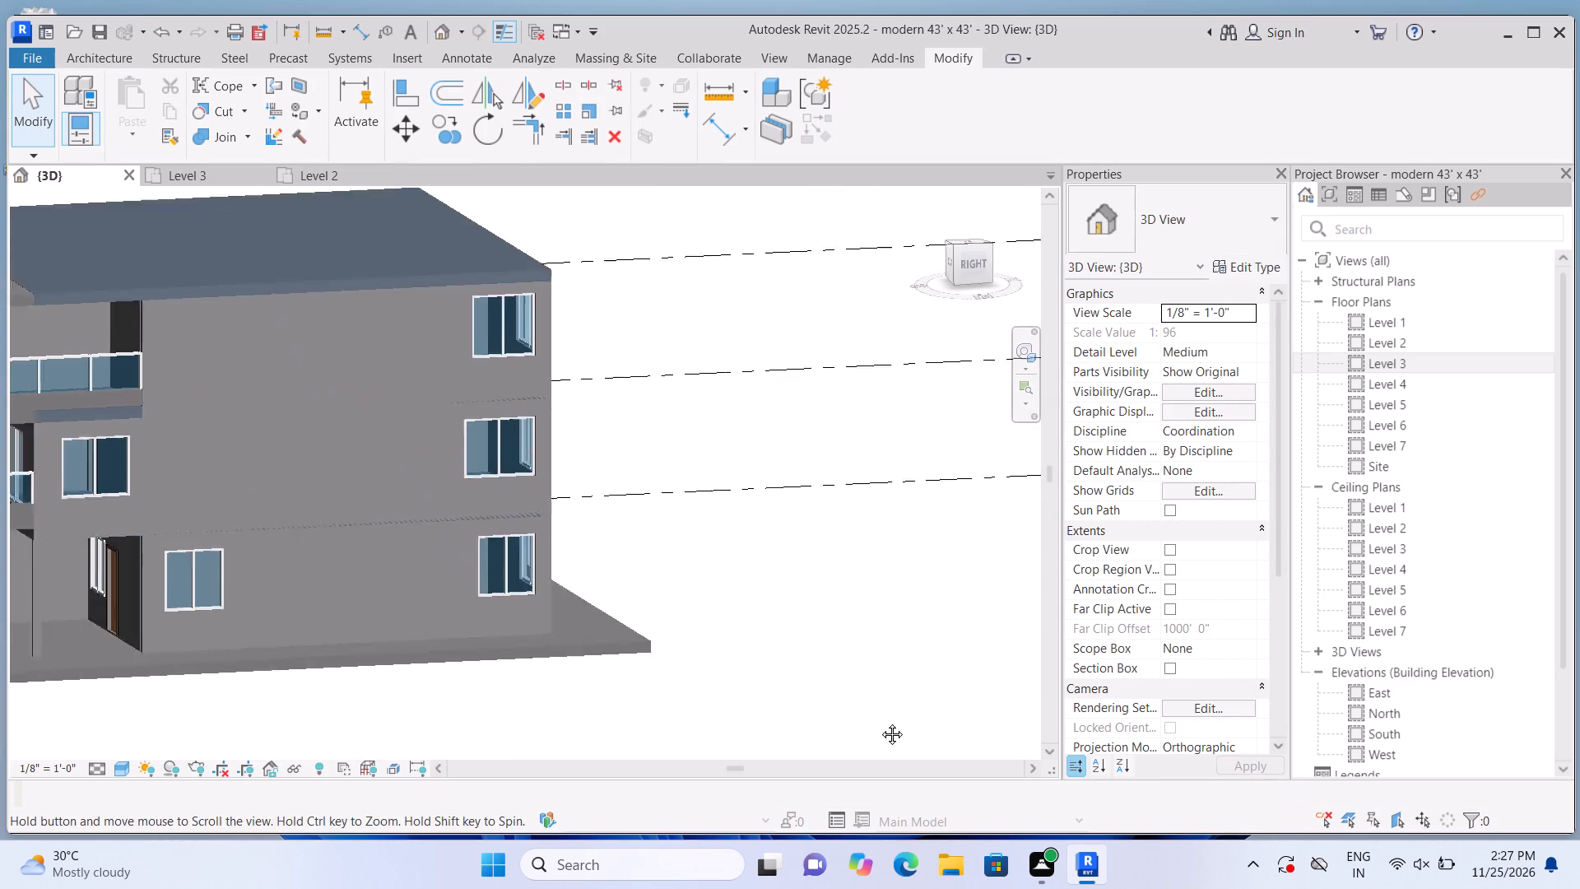
middle_drag(880, 722, 964, 795)
scroll(582, 543, up, 1)
middle_drag(650, 558, 877, 695)
scroll(415, 557, up, 4)
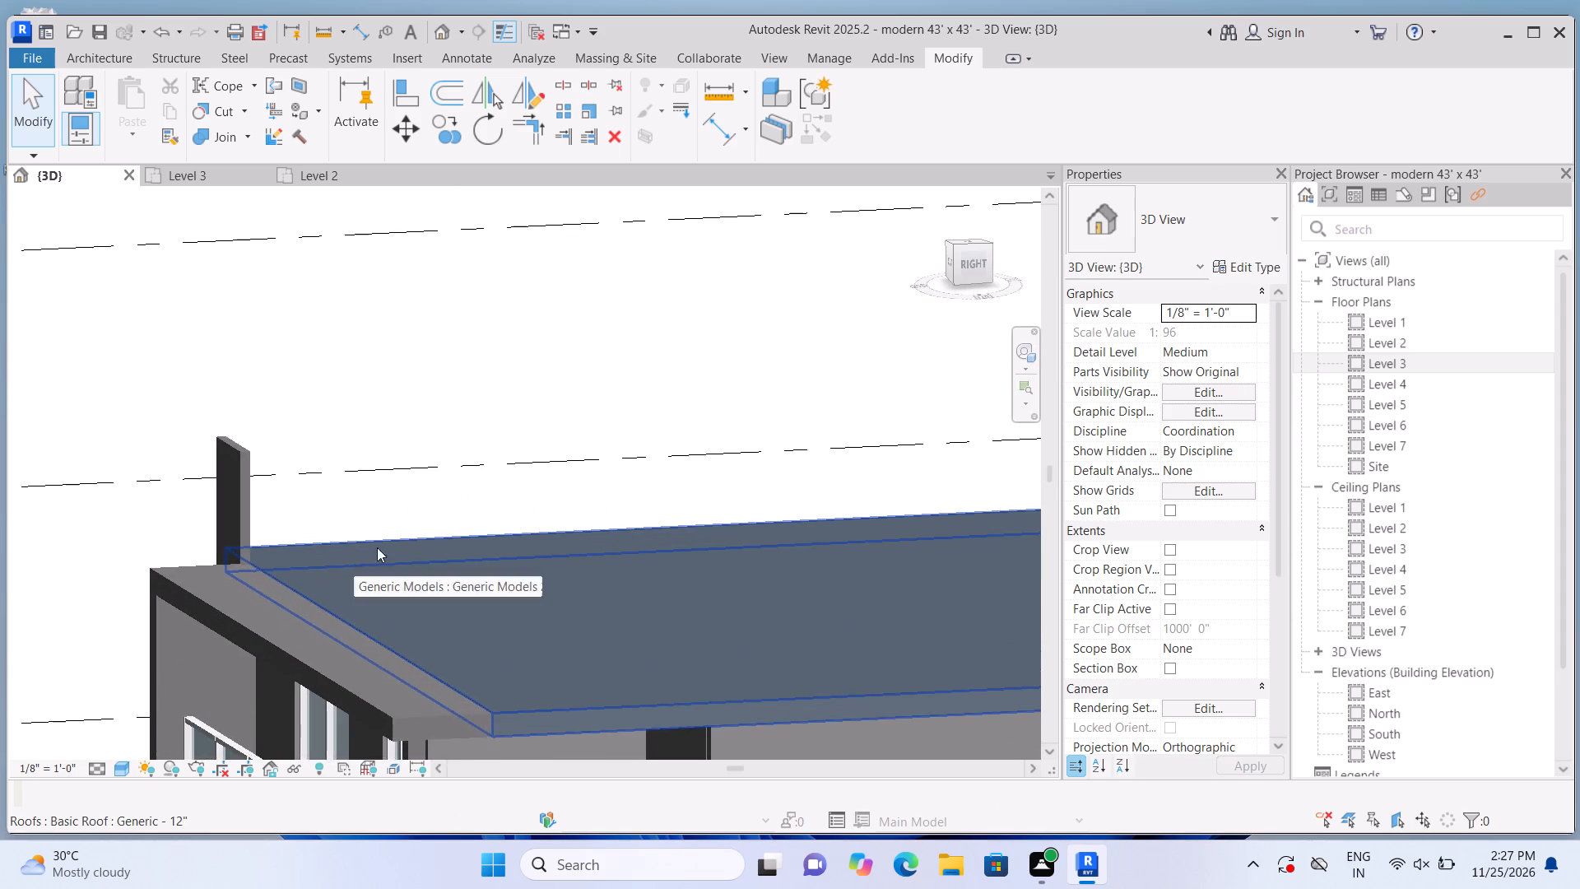
scroll(316, 493, up, 1)
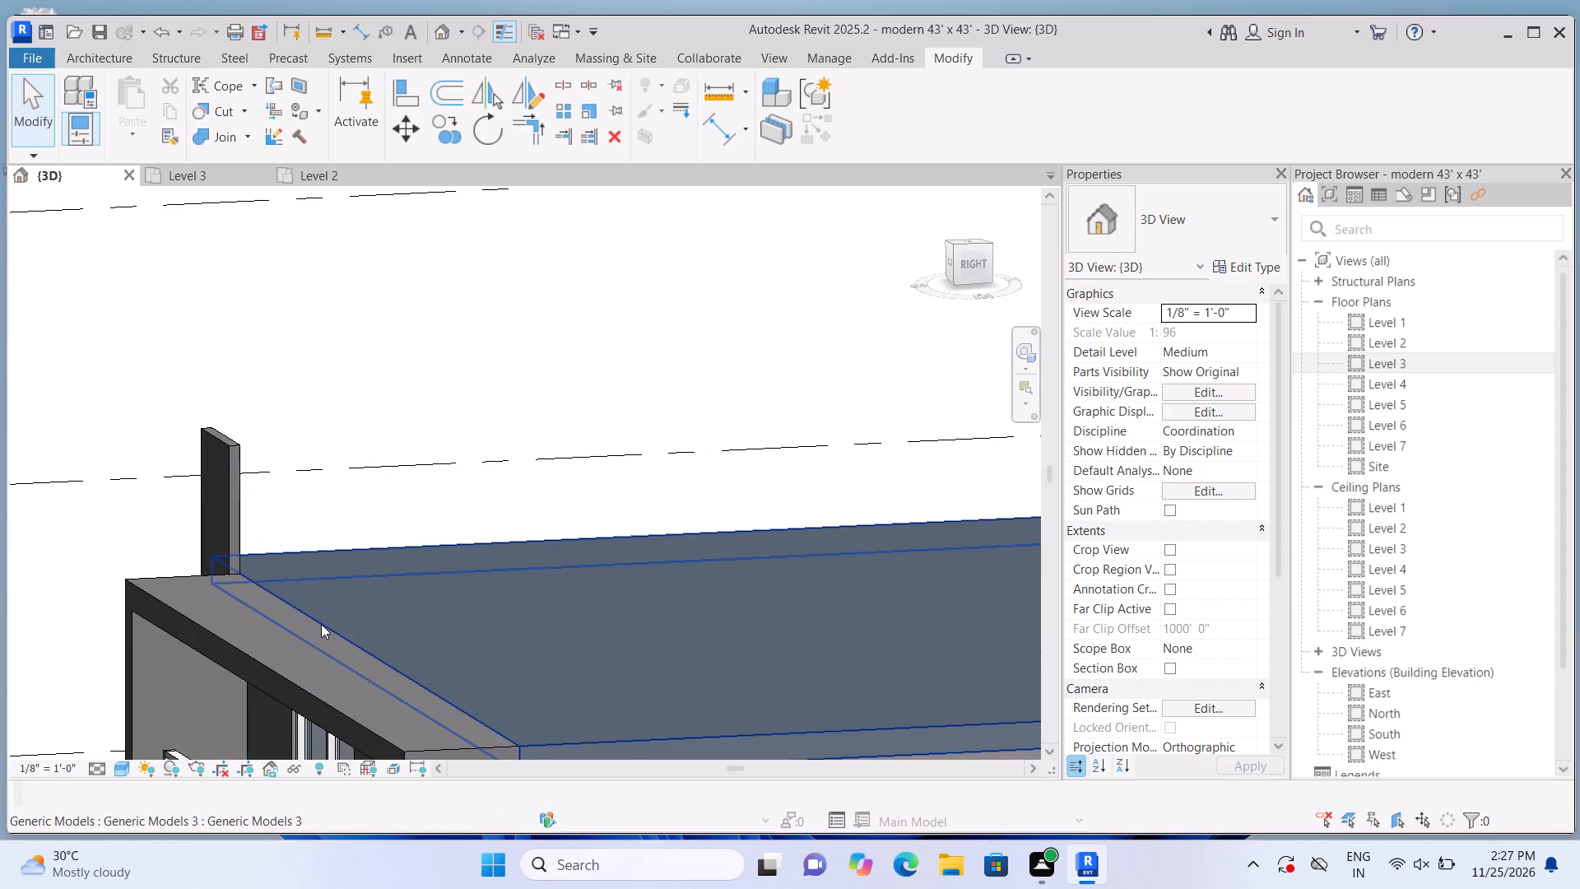
scroll(314, 615, up, 5)
middle_drag(225, 595, 281, 689)
scroll(524, 556, down, 2)
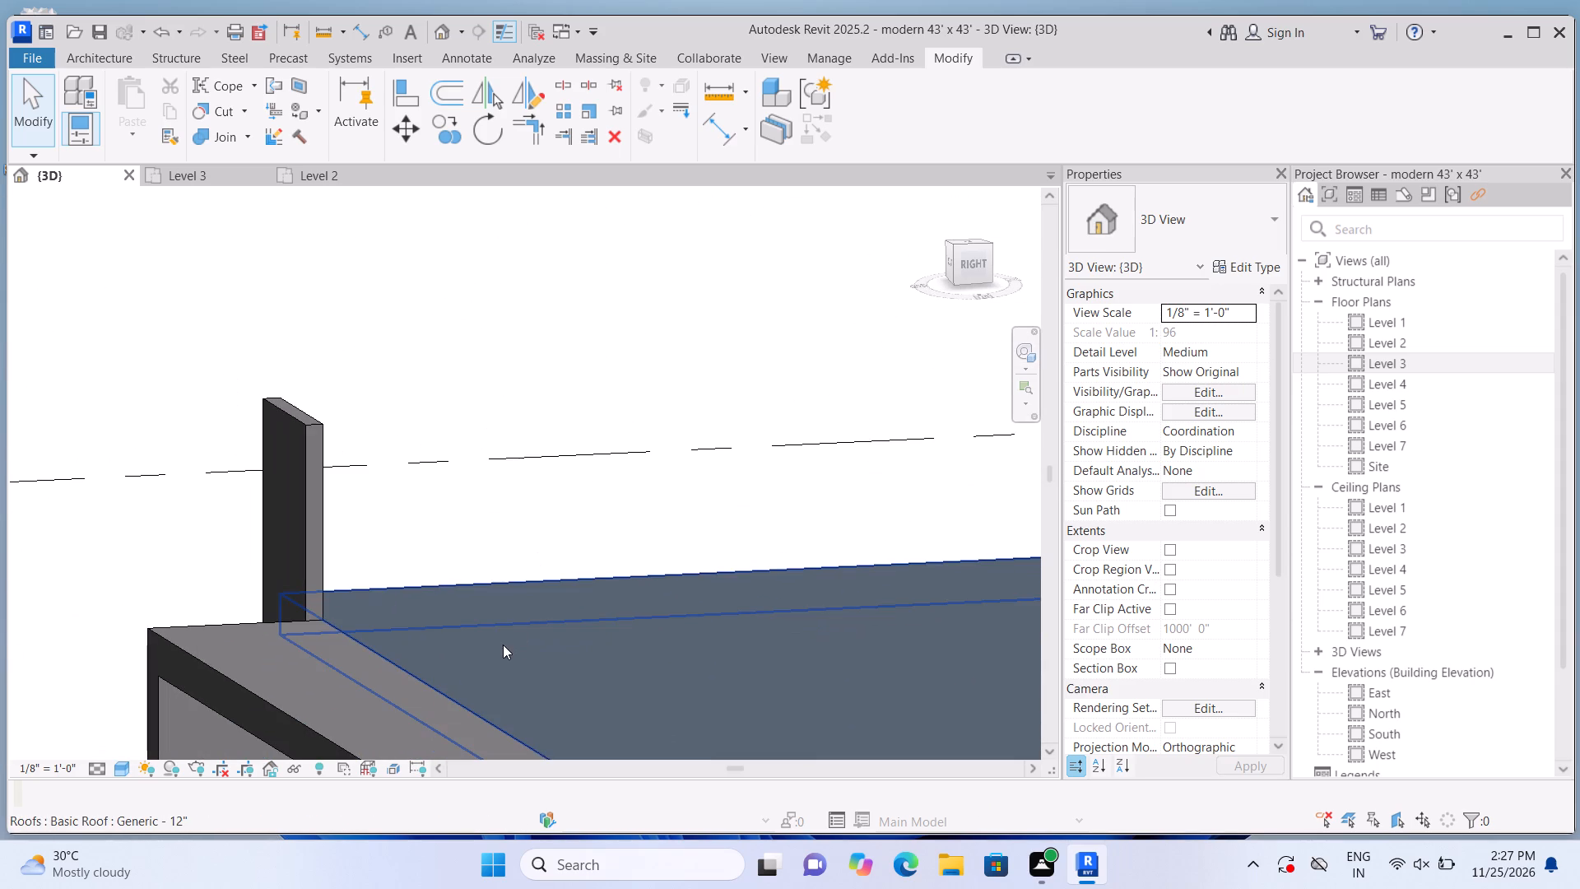
shift+middle_drag(586, 604, 511, 570)
scroll(529, 573, down, 4)
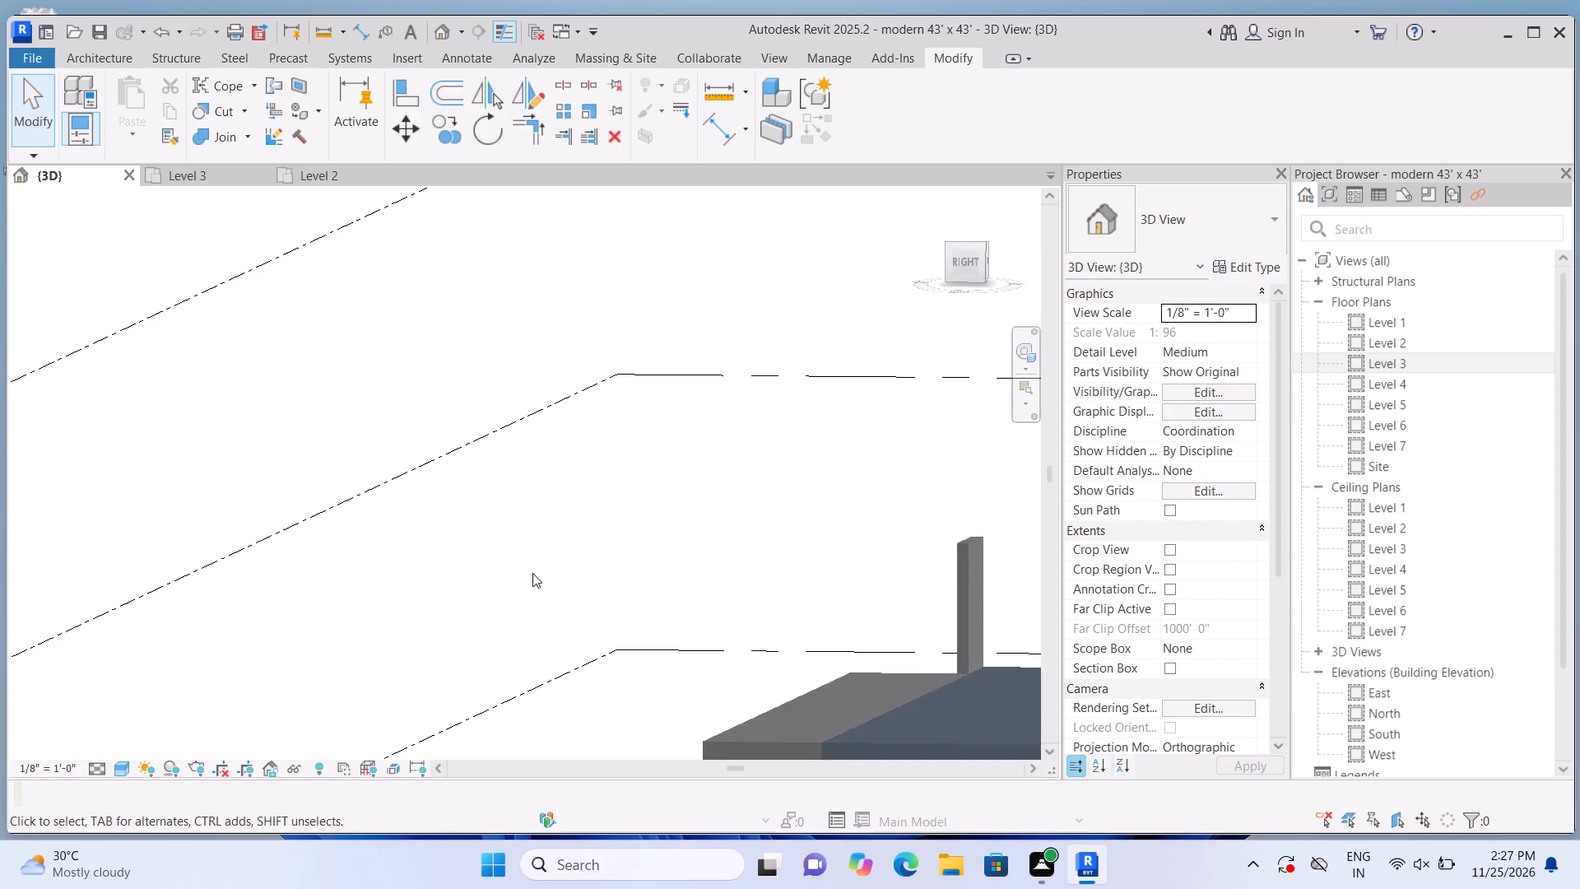
scroll(532, 573, down, 2)
shift+middle_drag(560, 684, 496, 663)
middle_drag(679, 682, 569, 527)
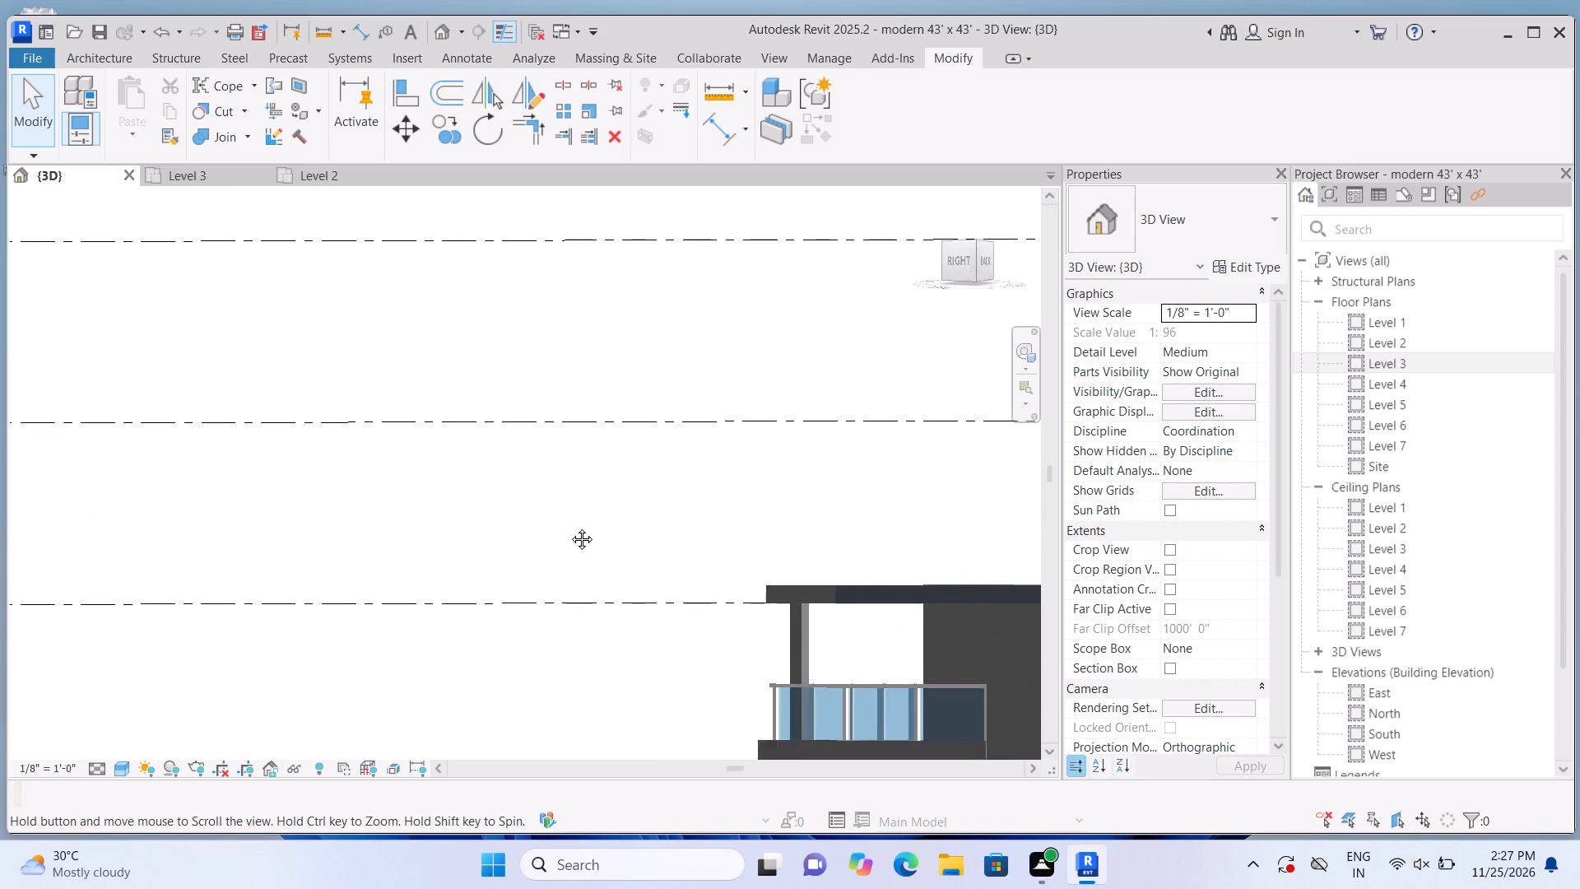
middle_drag(569, 527, 524, 474)
scroll(542, 483, down, 2)
middle_click(528, 627)
shift+middle_drag(364, 596, 477, 682)
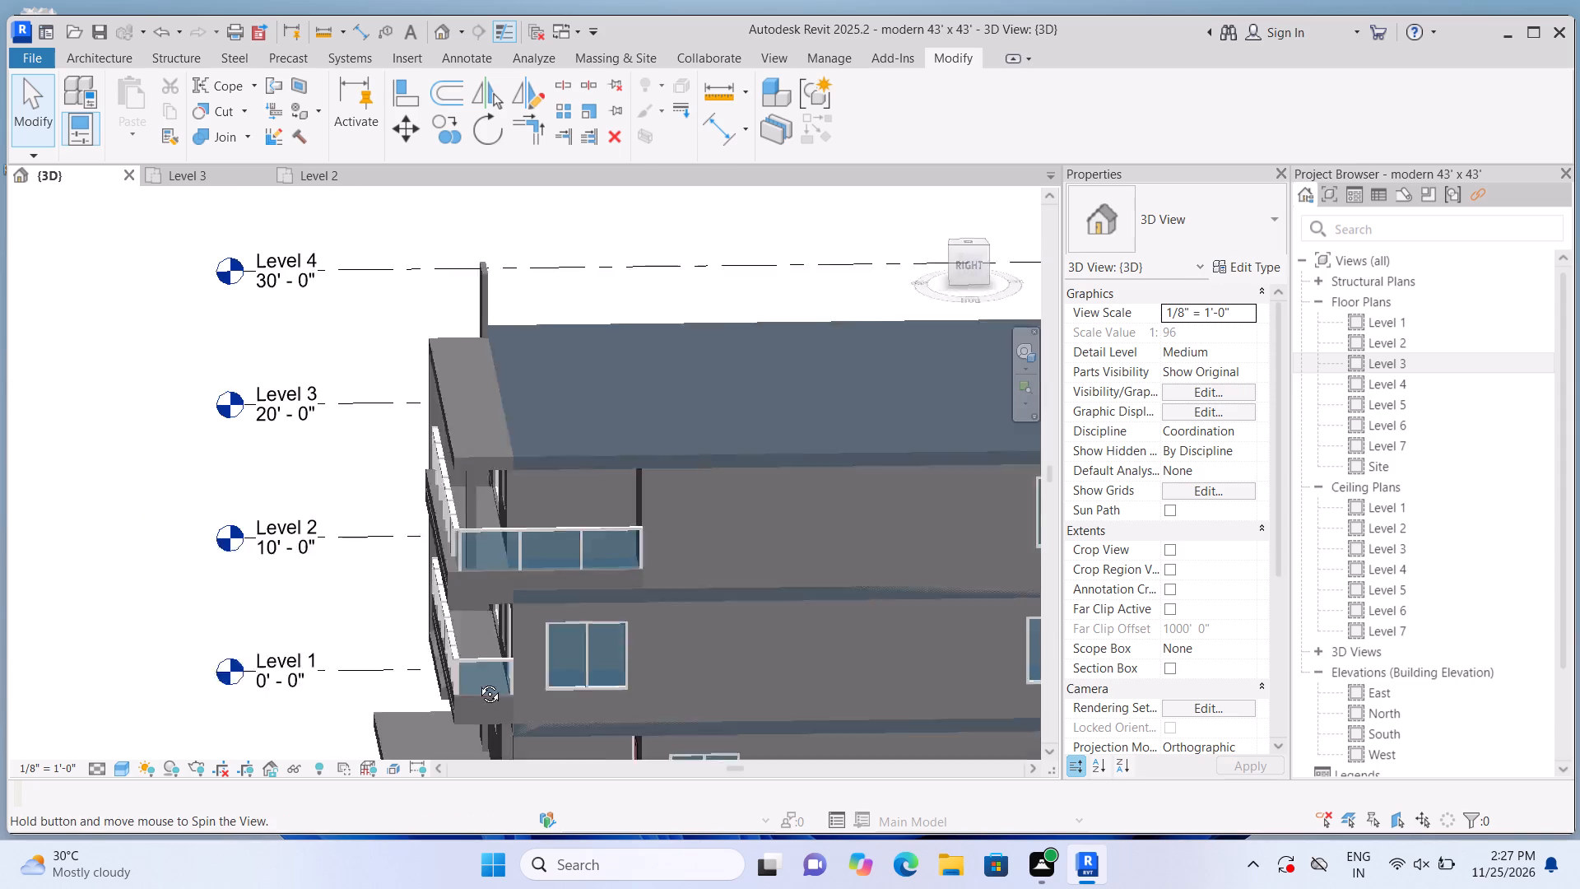
shift+middle_drag(477, 682, 432, 657)
scroll(760, 375, up, 1)
middle_drag(759, 377, 754, 507)
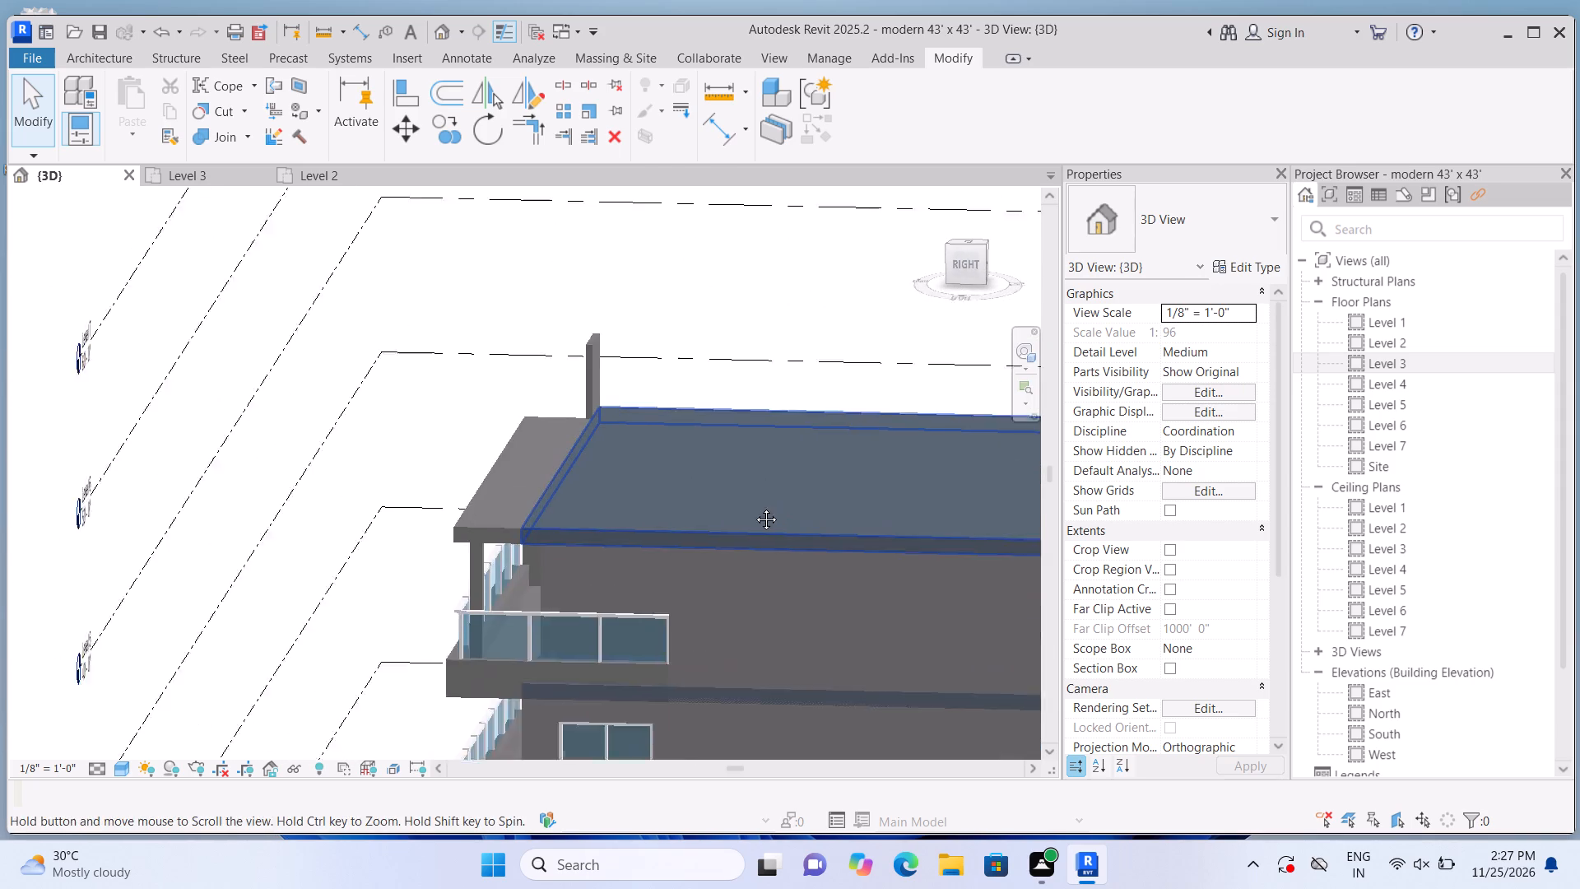
middle_drag(754, 507, 747, 545)
scroll(604, 571, up, 1)
middle_drag(604, 571, 620, 706)
scroll(606, 644, up, 3)
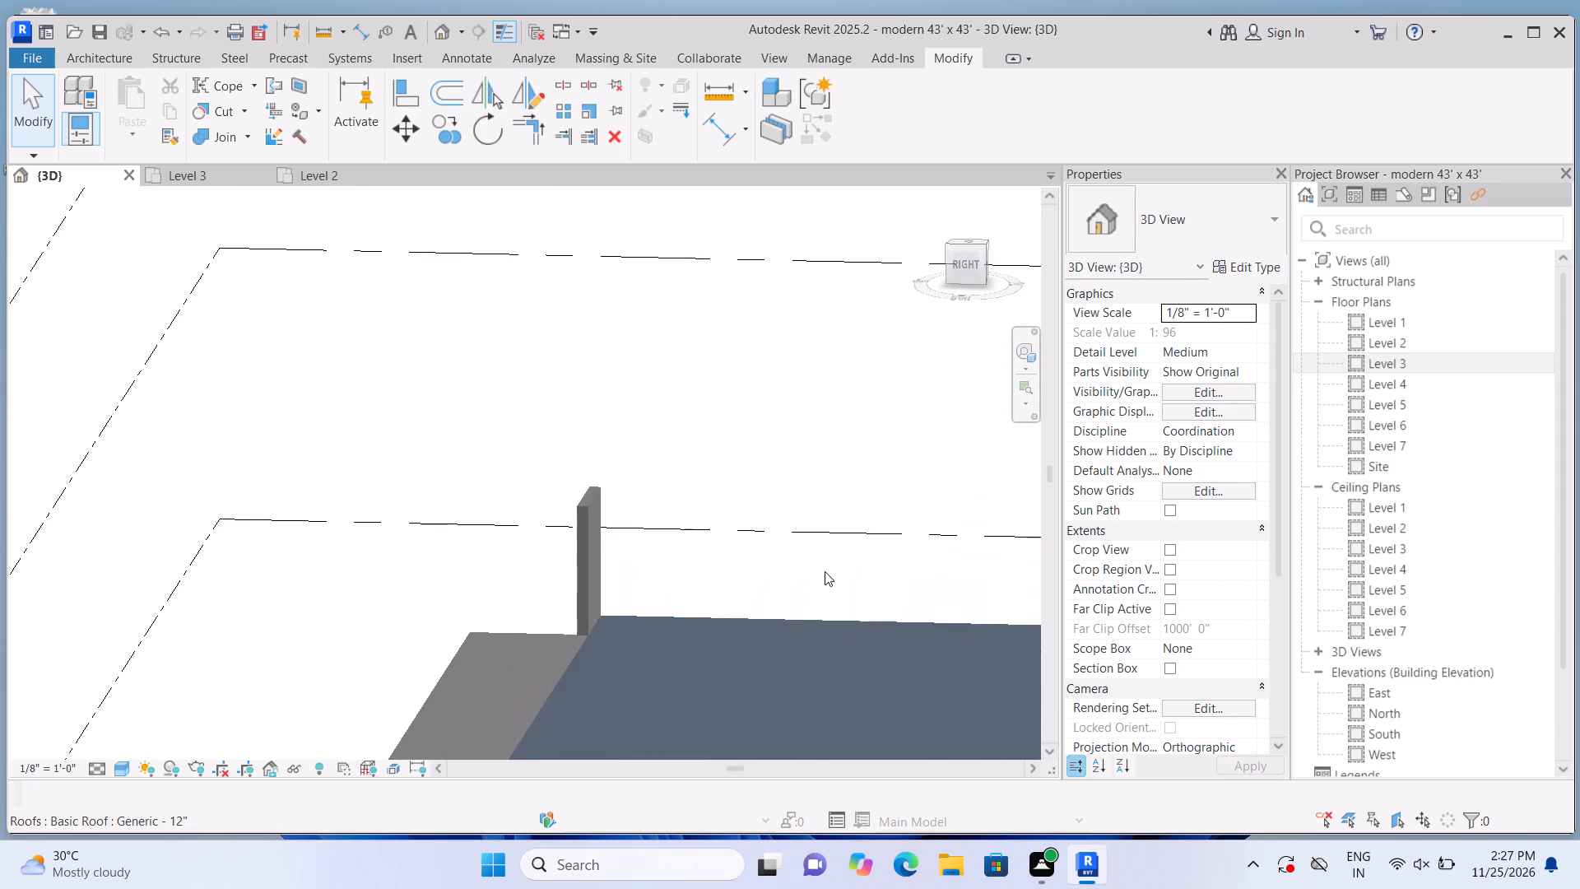
scroll(596, 682, up, 4)
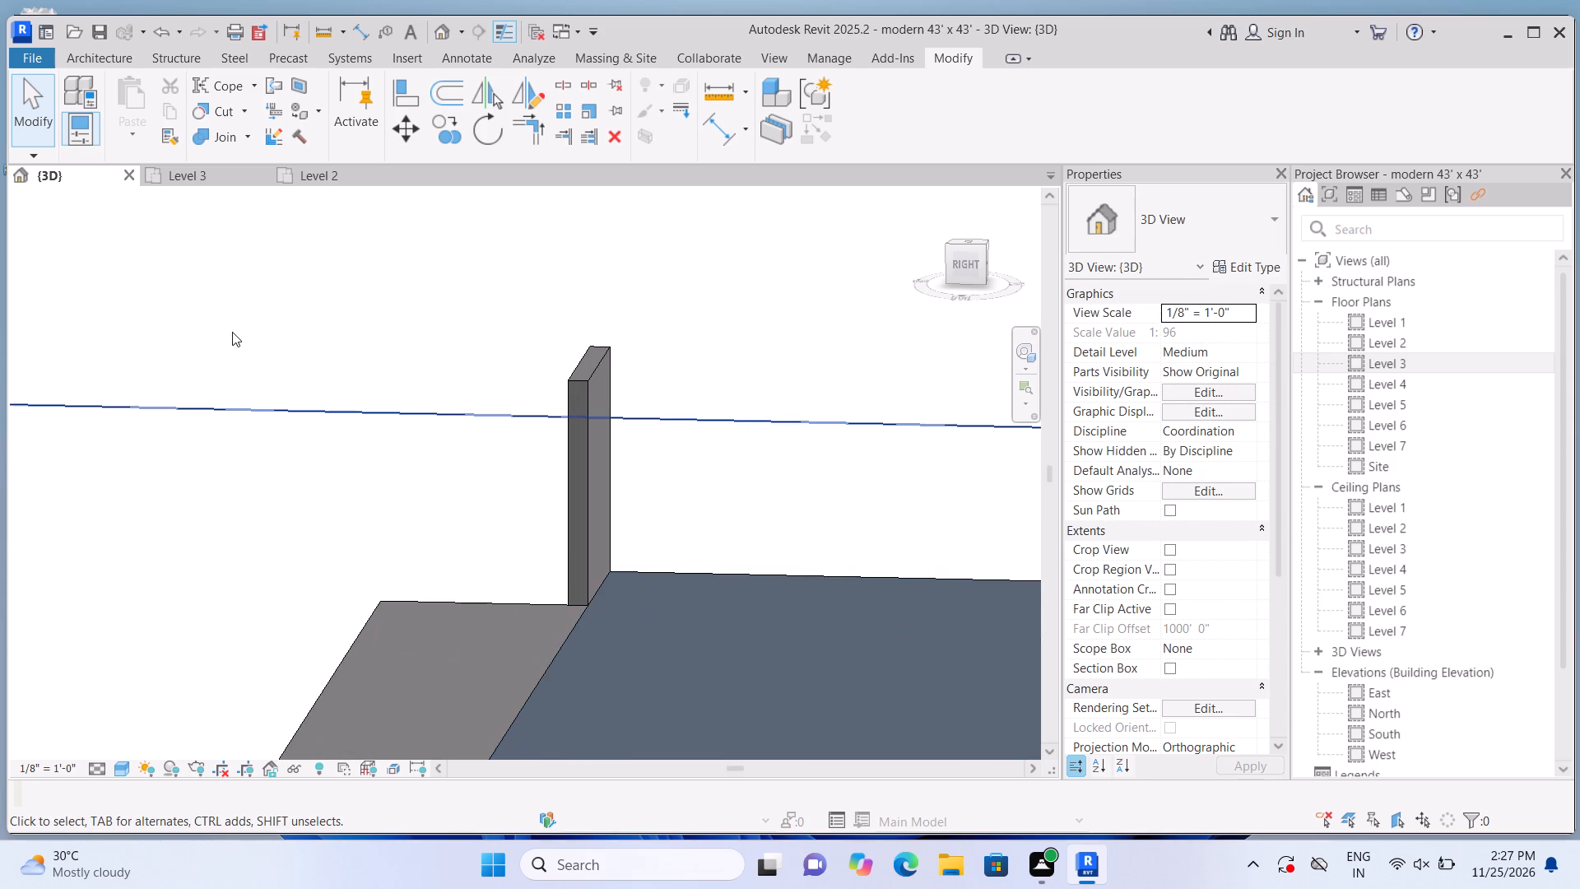
Start a new in-place component in the Generic Models category, keeping the suggested name.
click(125, 62)
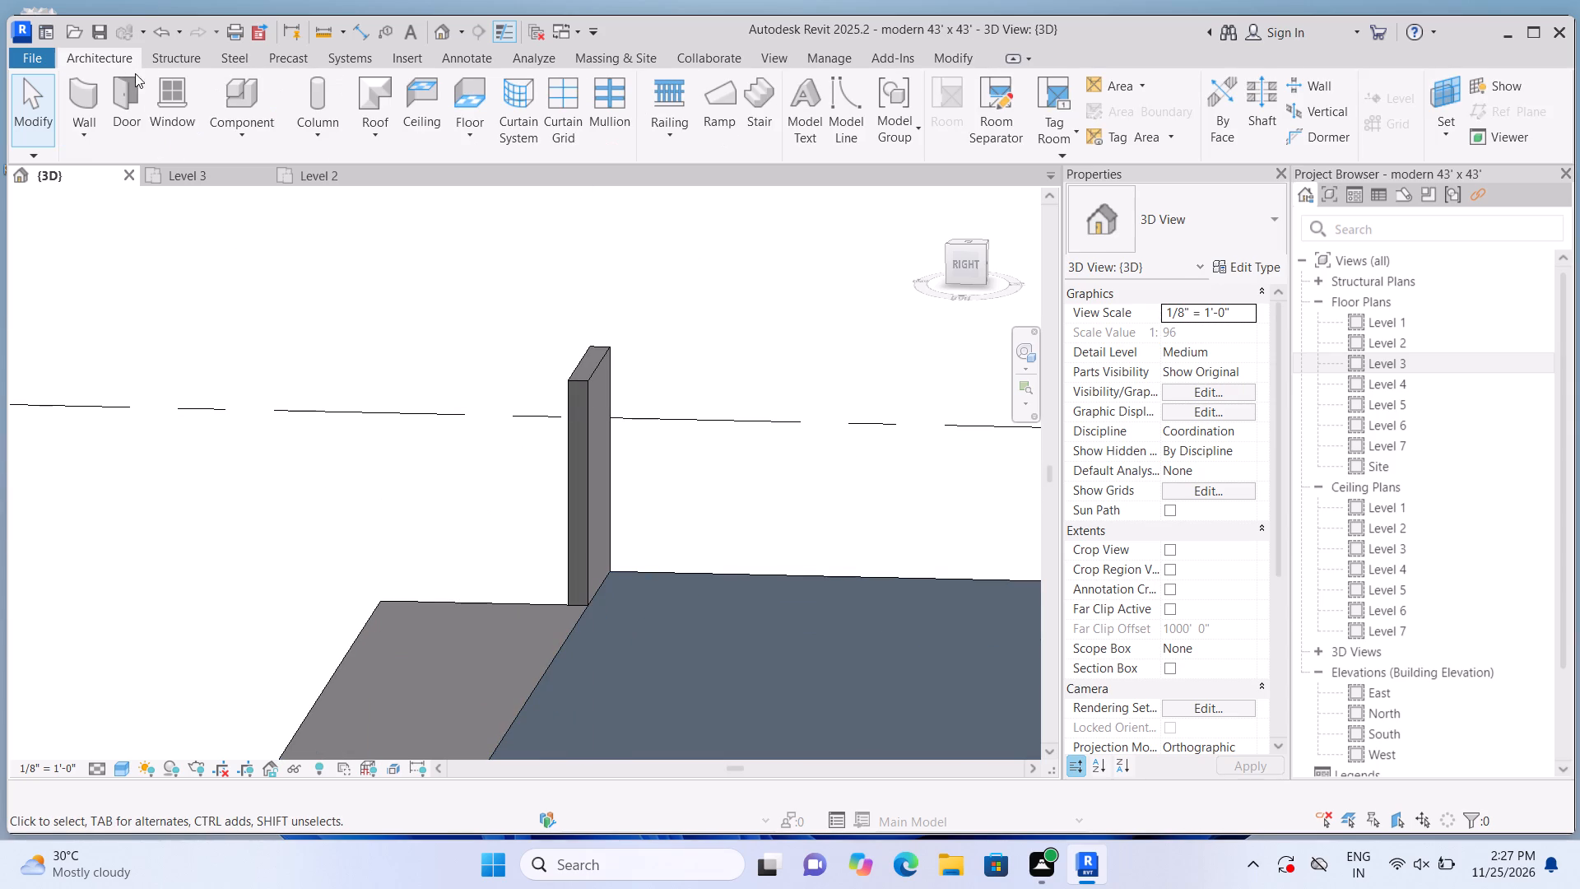
click(243, 129)
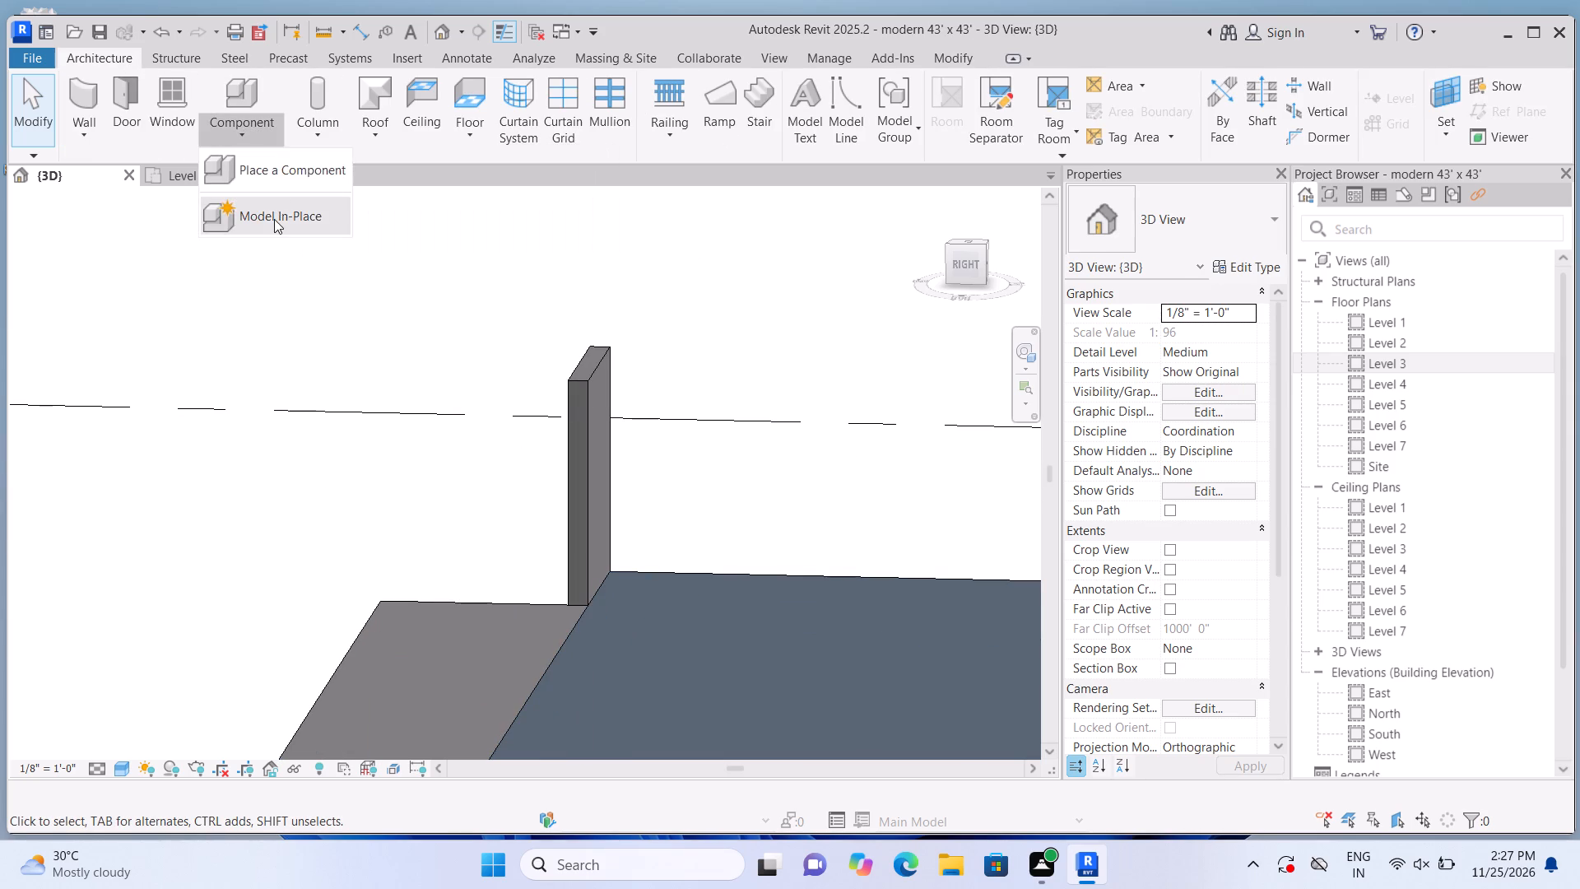
click(274, 219)
scroll(768, 399, down, 5)
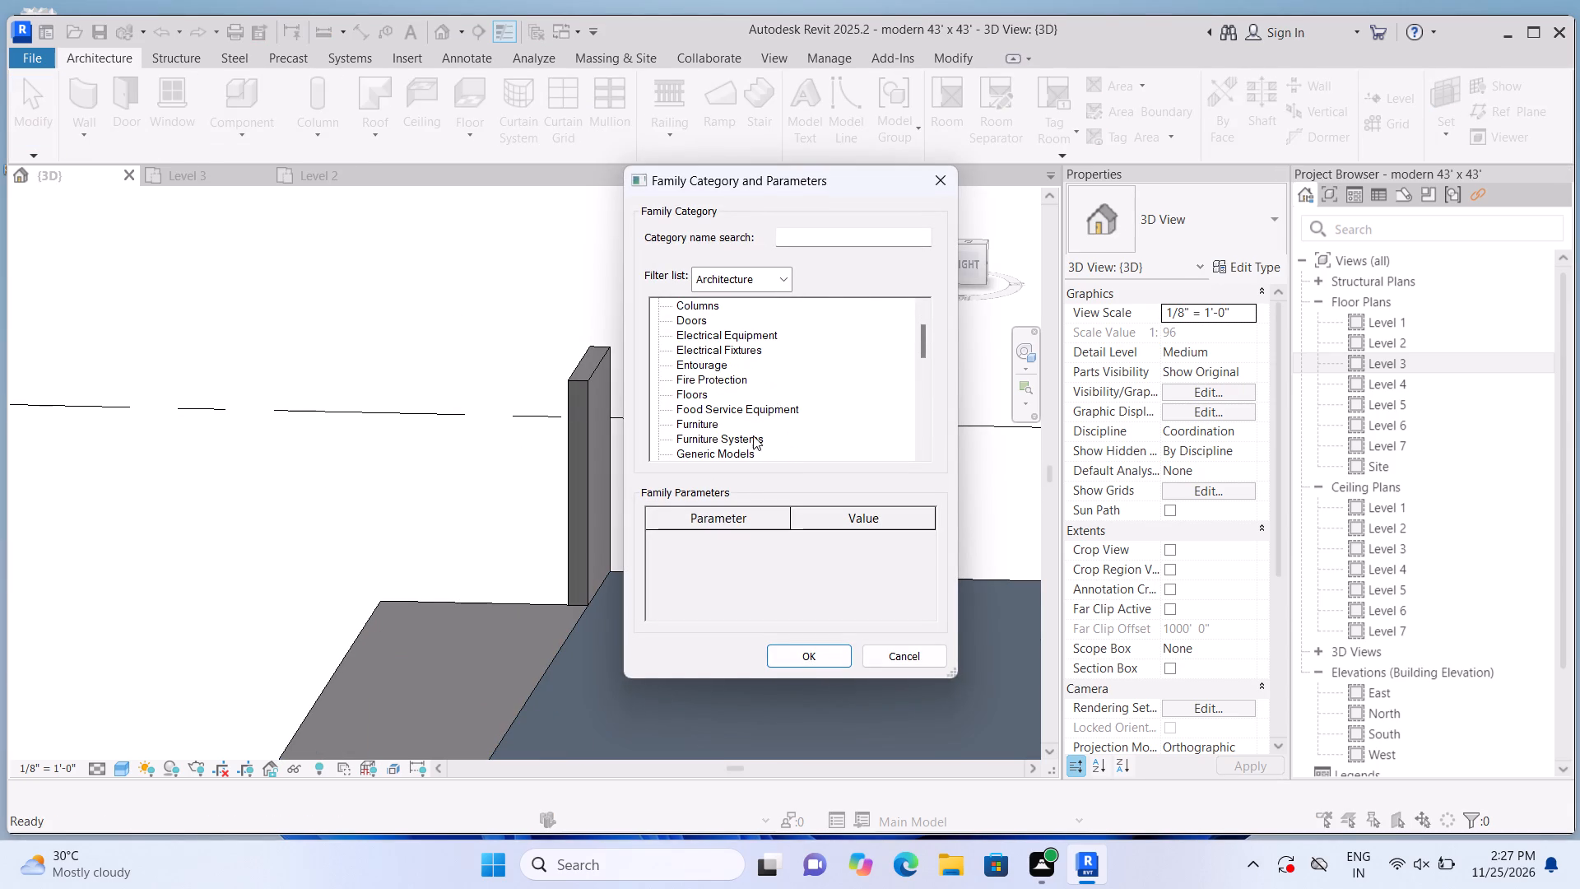
click(746, 427)
click(803, 659)
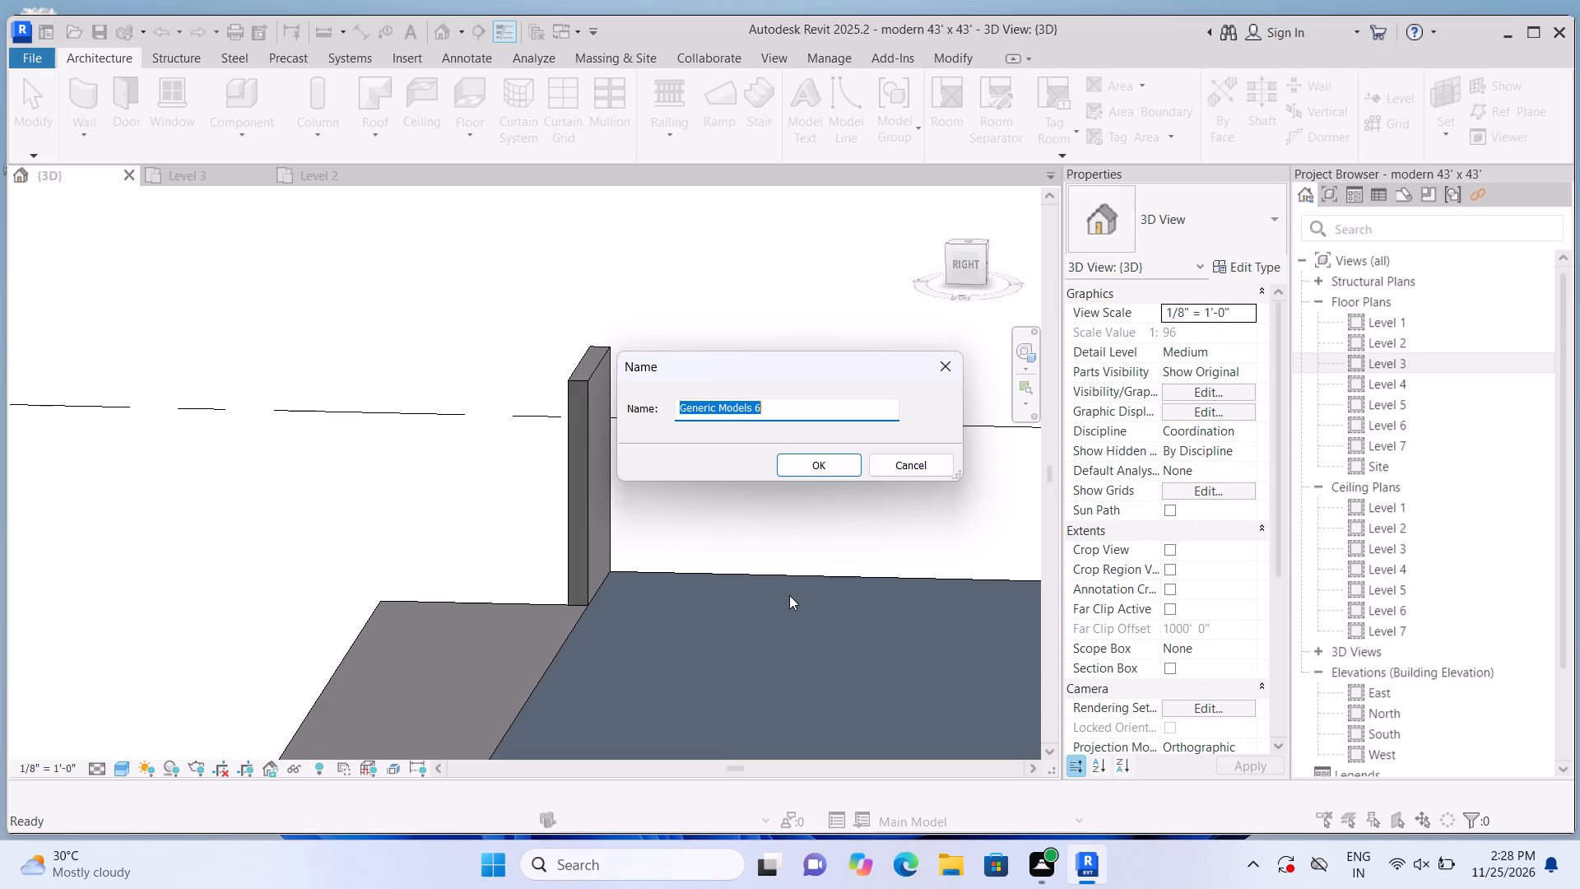
click(829, 462)
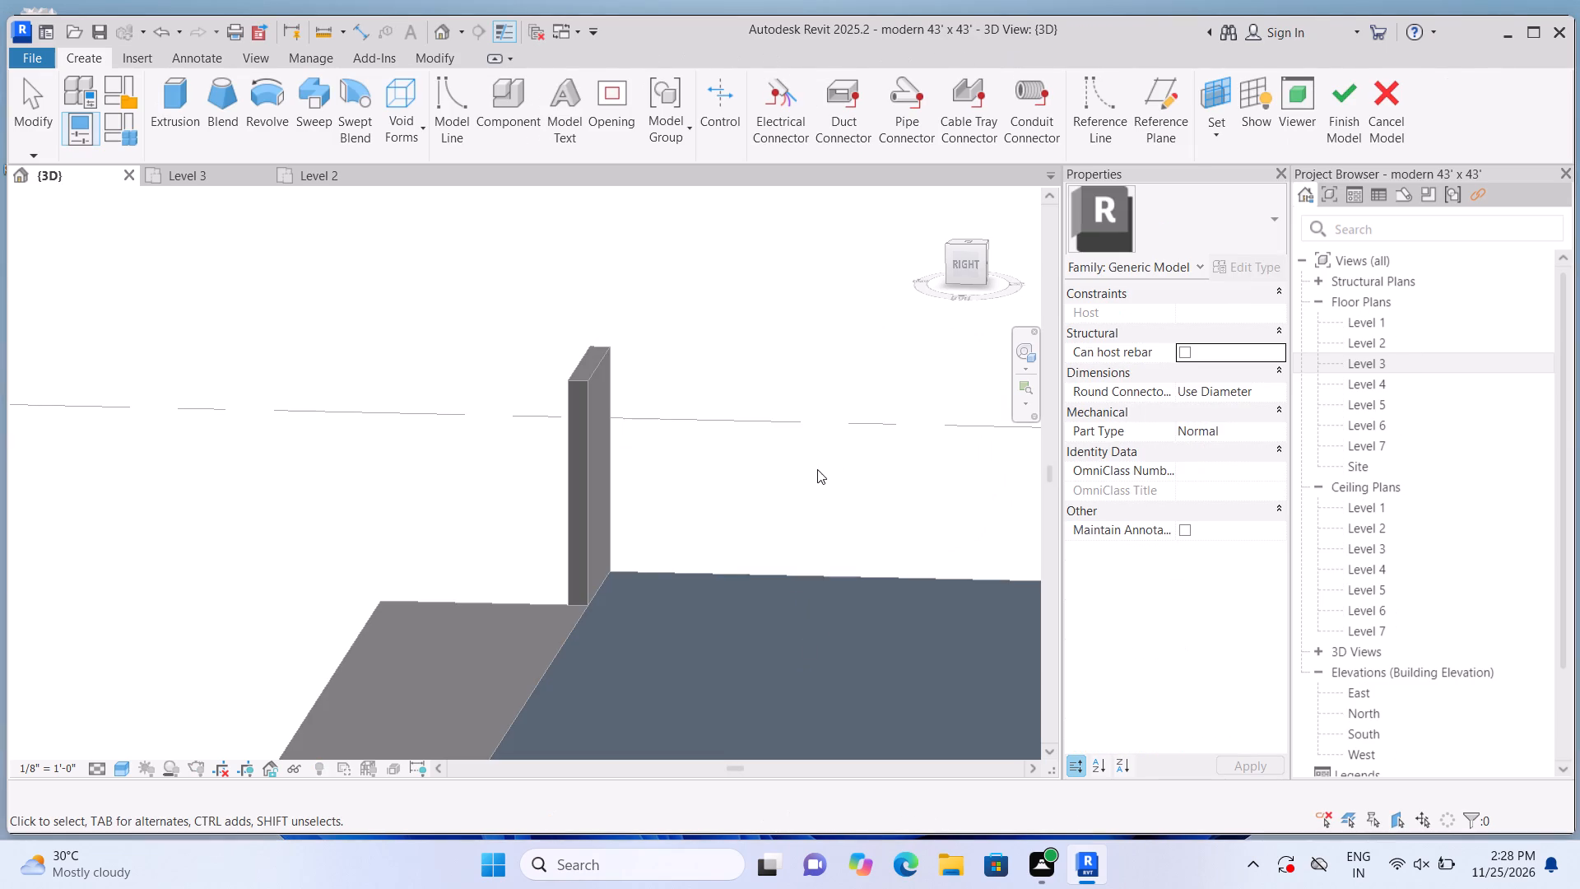
Start an extrusion on the balcony frame's top face and sketch a 5" wide rectangle from the vertical strip's base along the roof edge.
scroll(582, 649, up, 1)
click(188, 128)
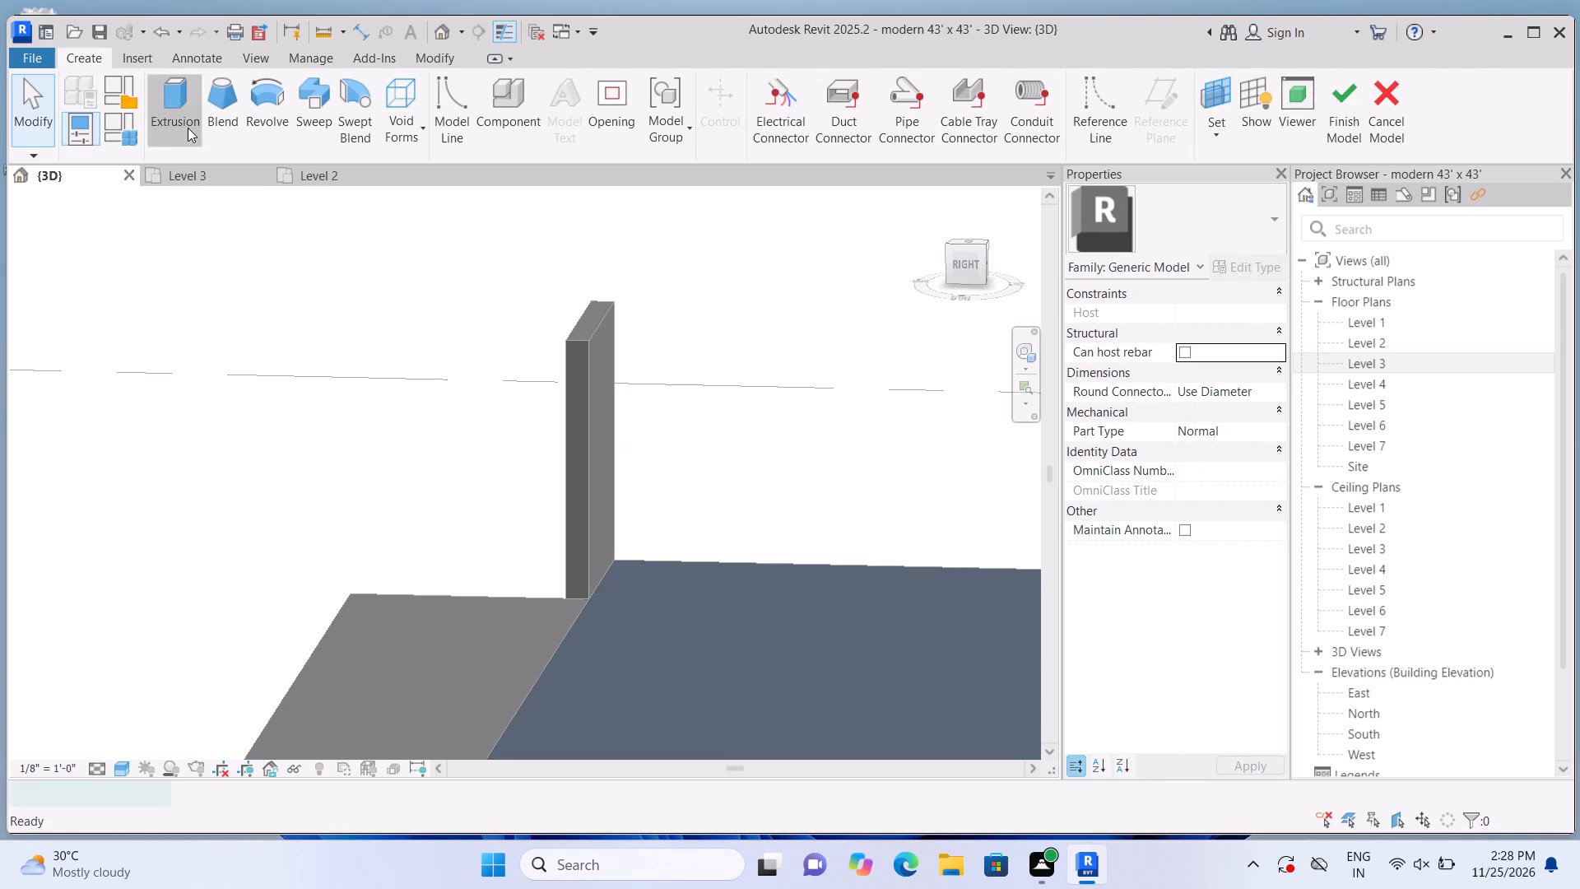
click(1070, 128)
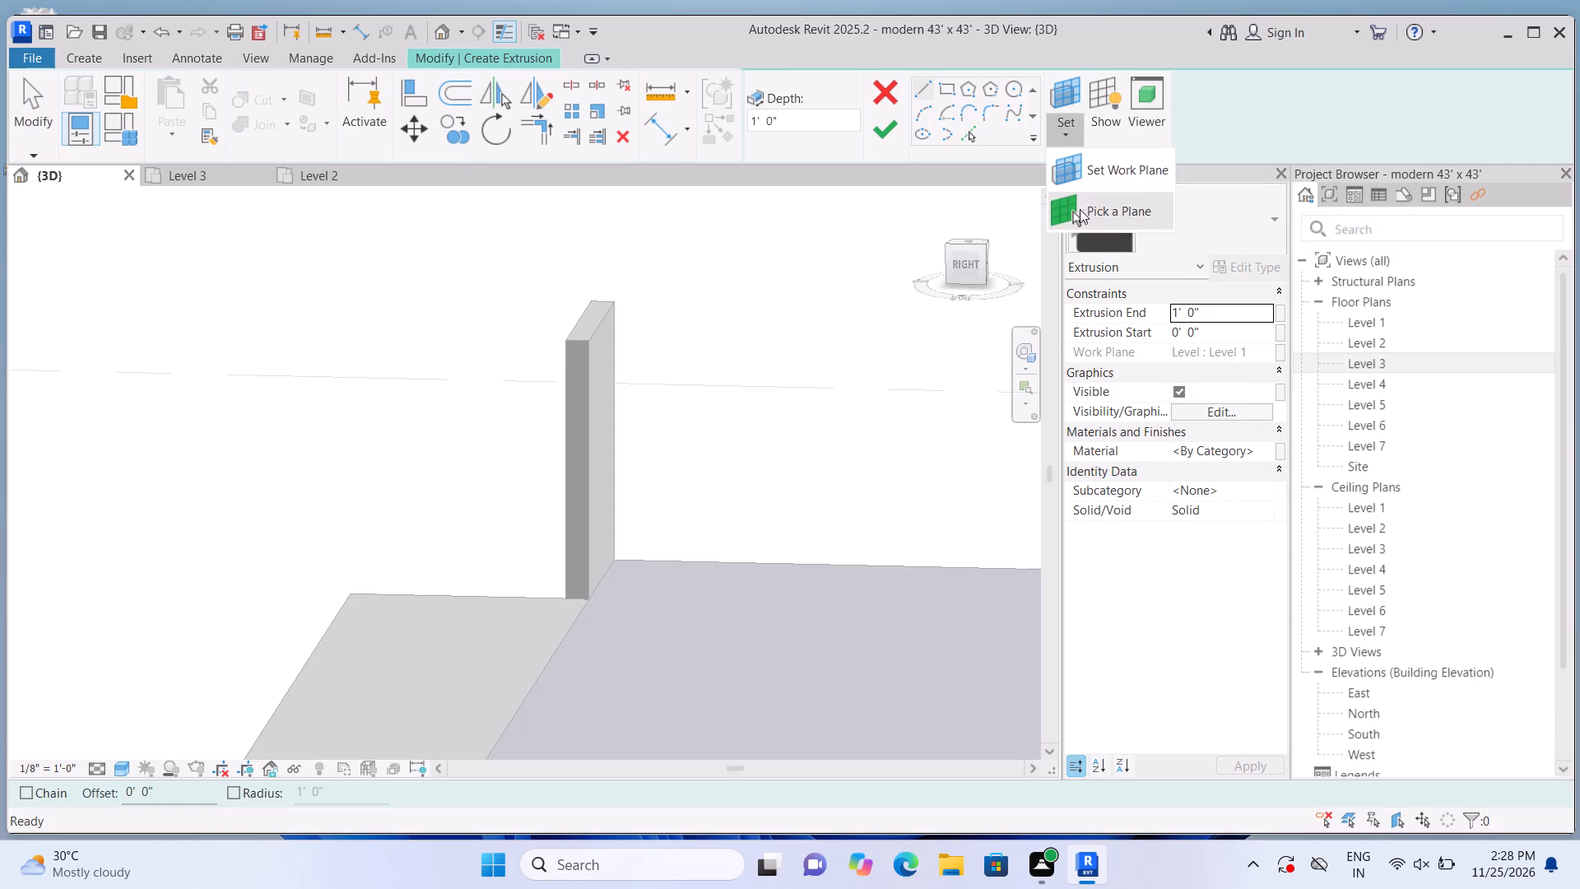
click(1080, 212)
click(535, 637)
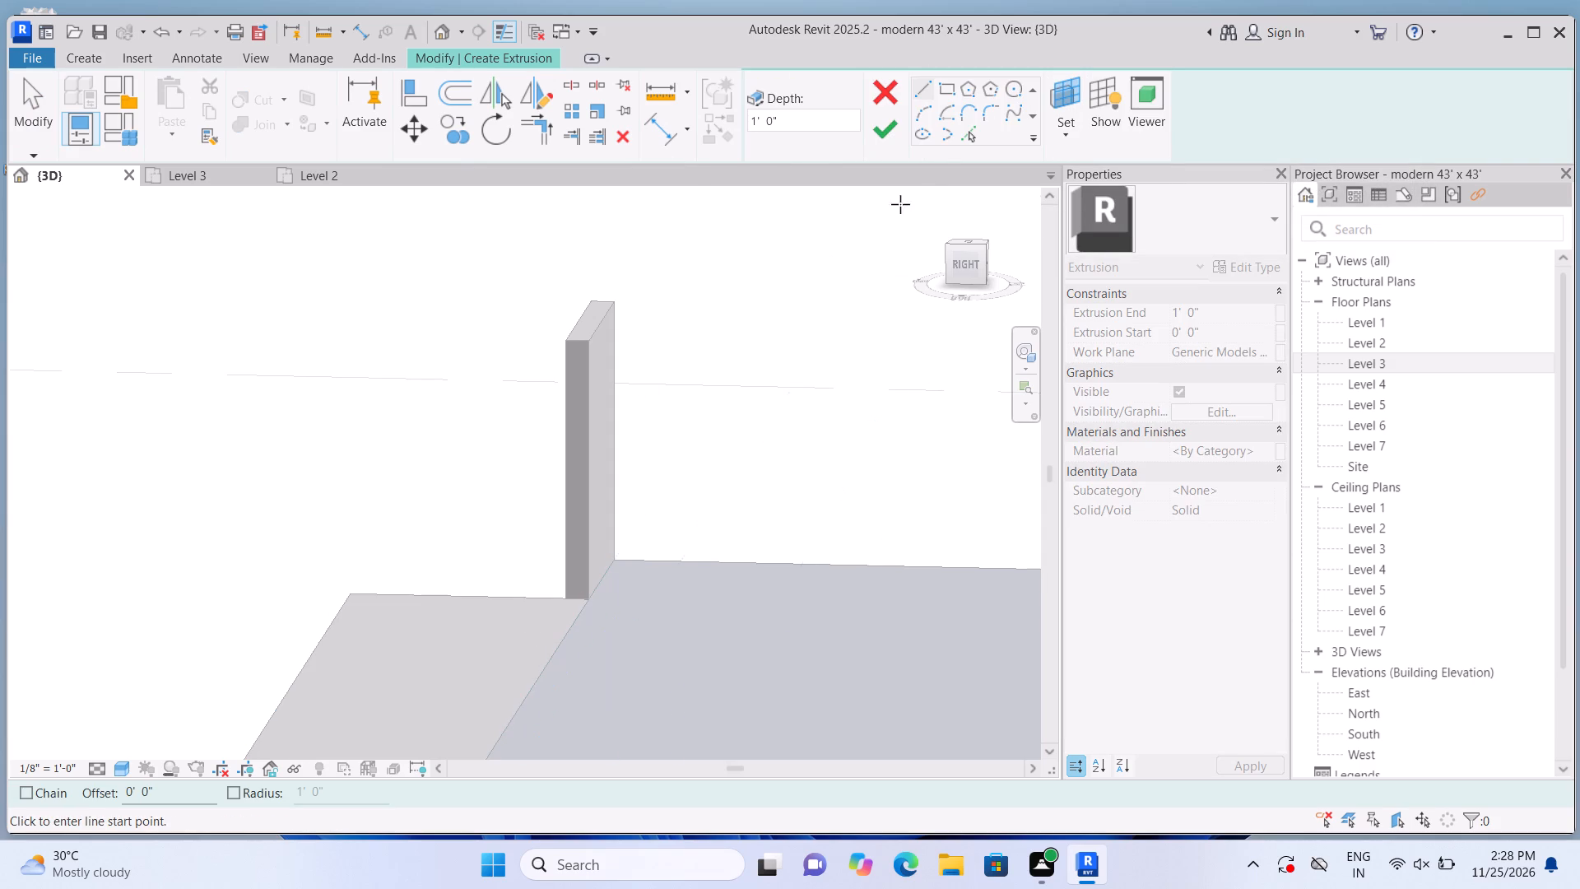
click(950, 86)
scroll(709, 538, up, 7)
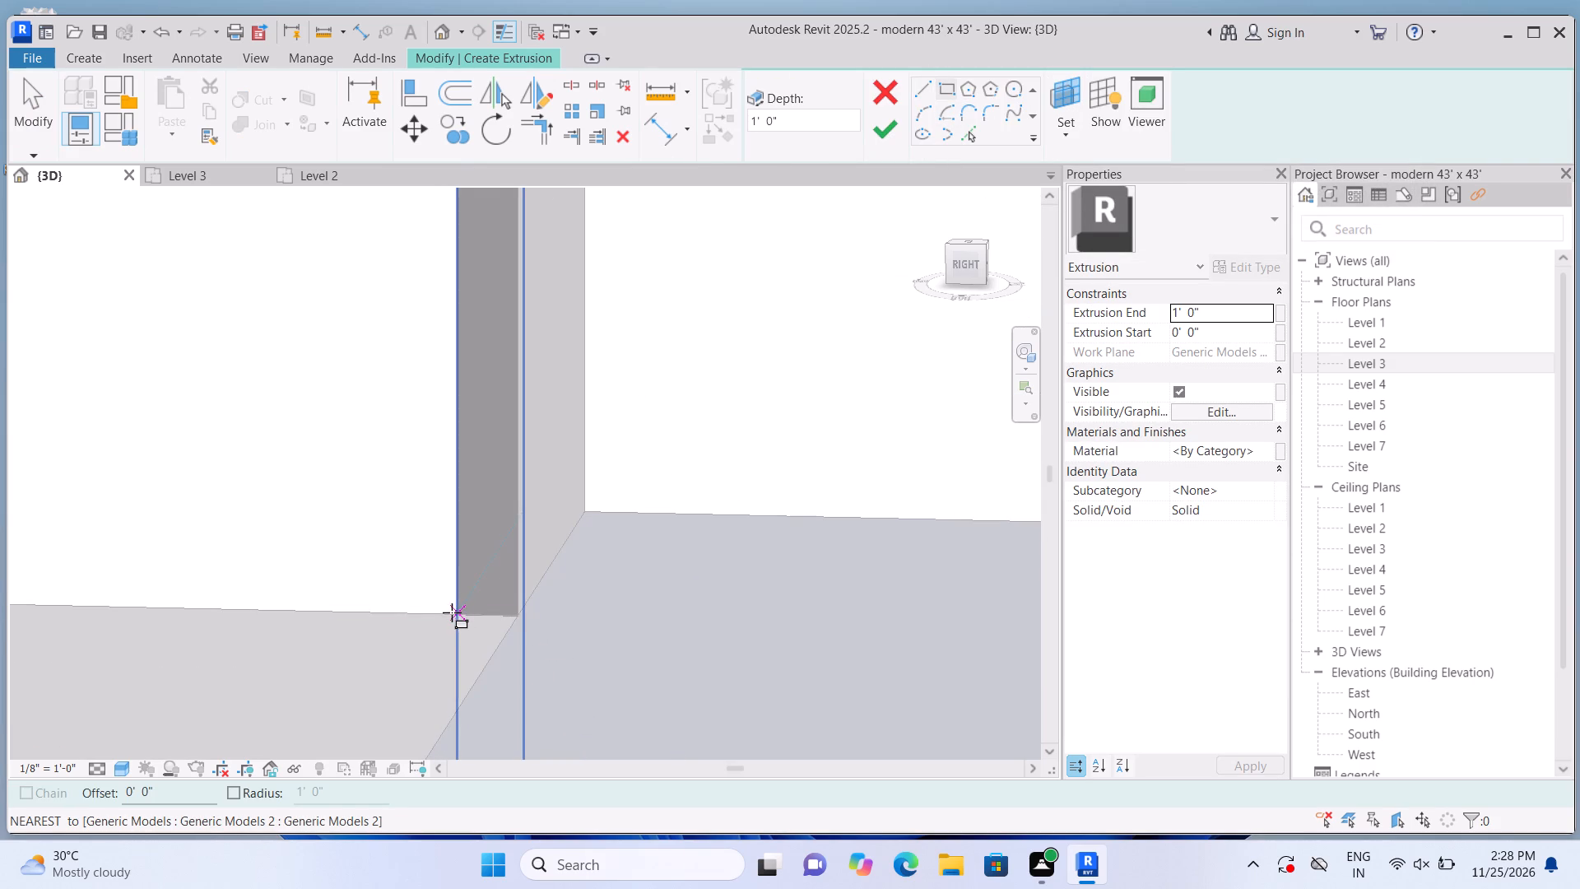
scroll(452, 615, up, 5)
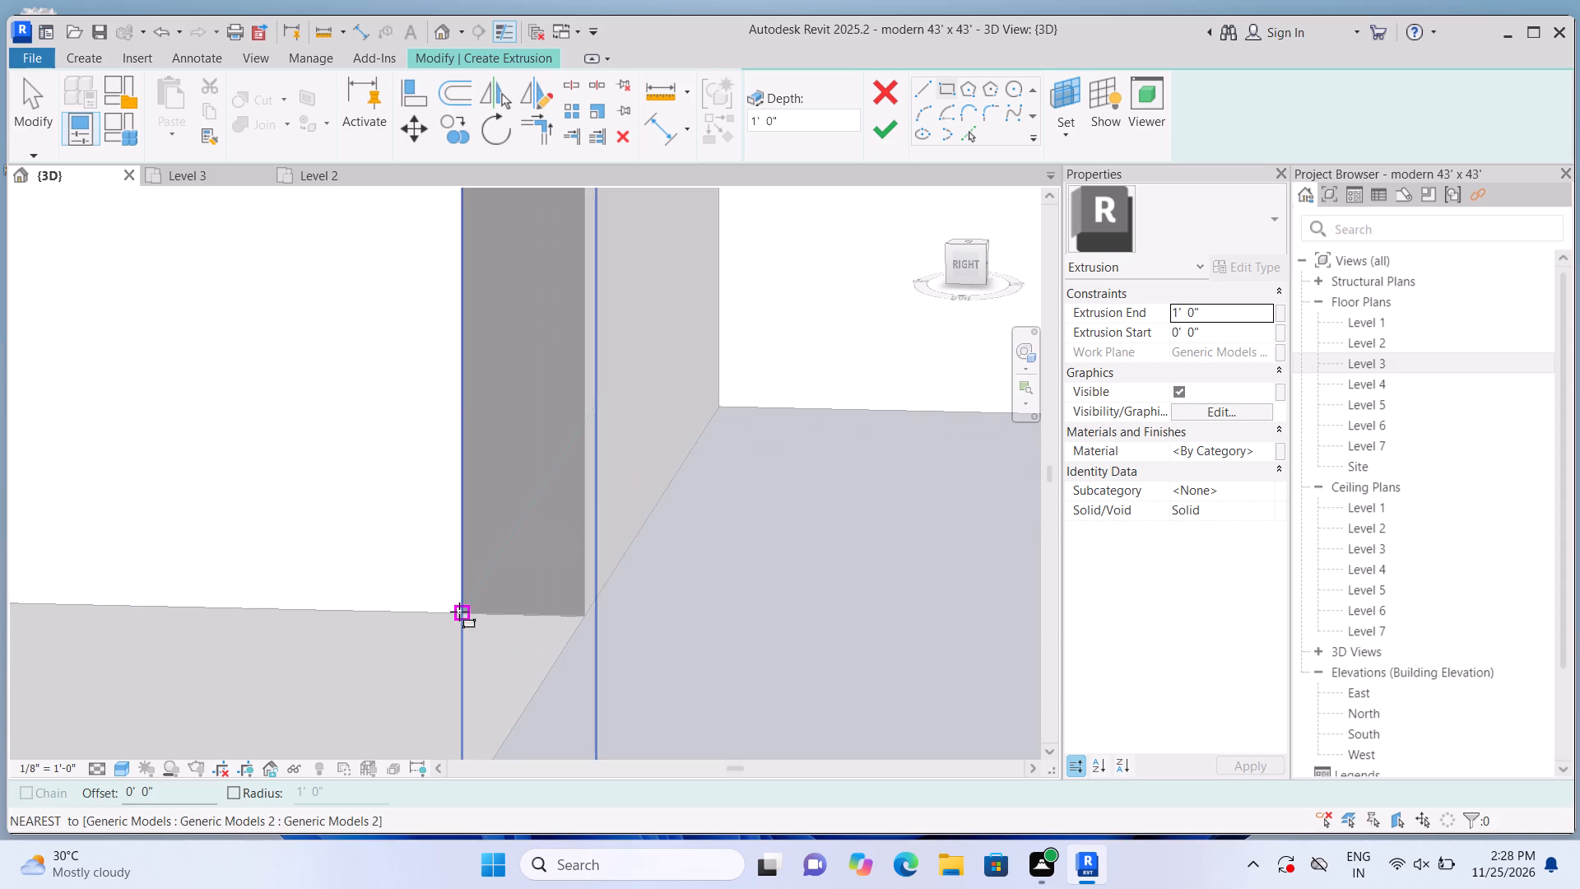
click(459, 612)
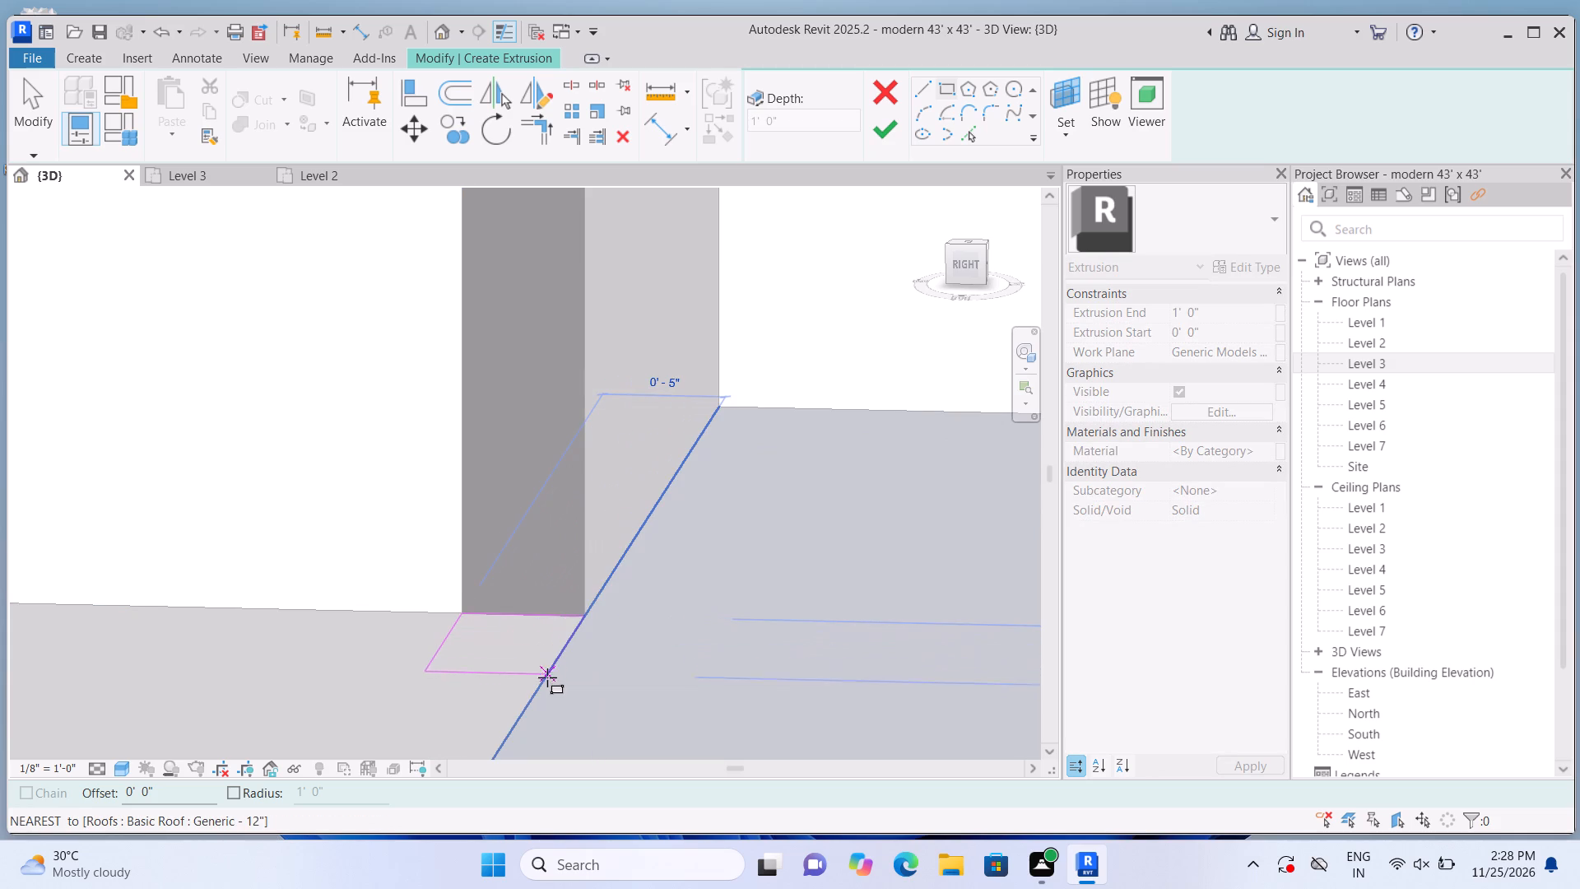
click(520, 728)
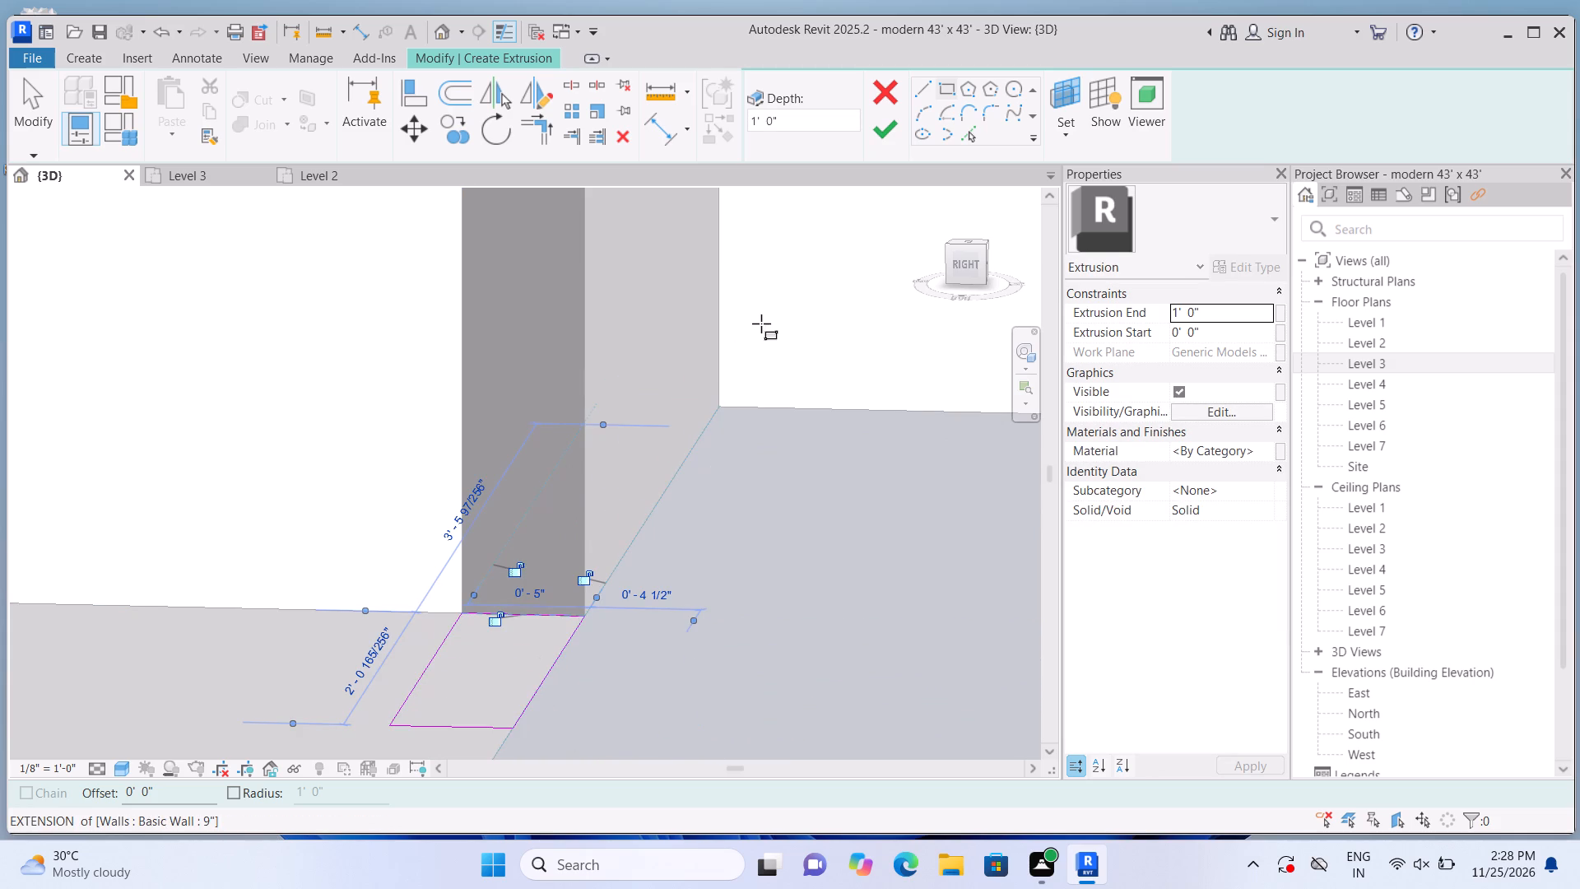
Set the extrusion end to 5" and finish the extrusion sketch.
click(1231, 310)
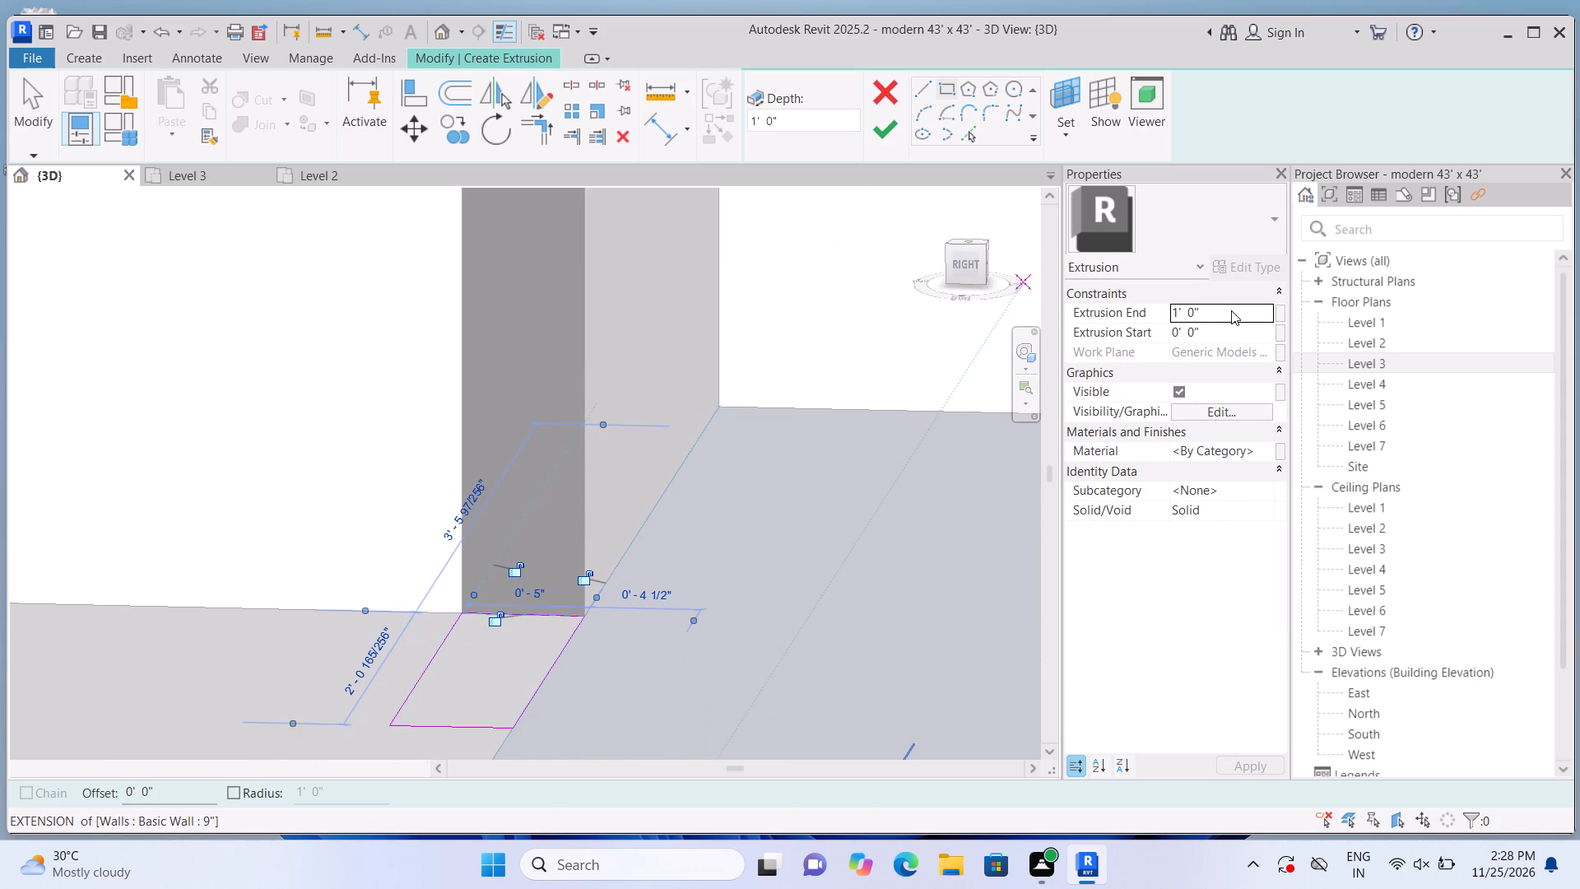
key(BackSpace)
text(5")
key(Return)
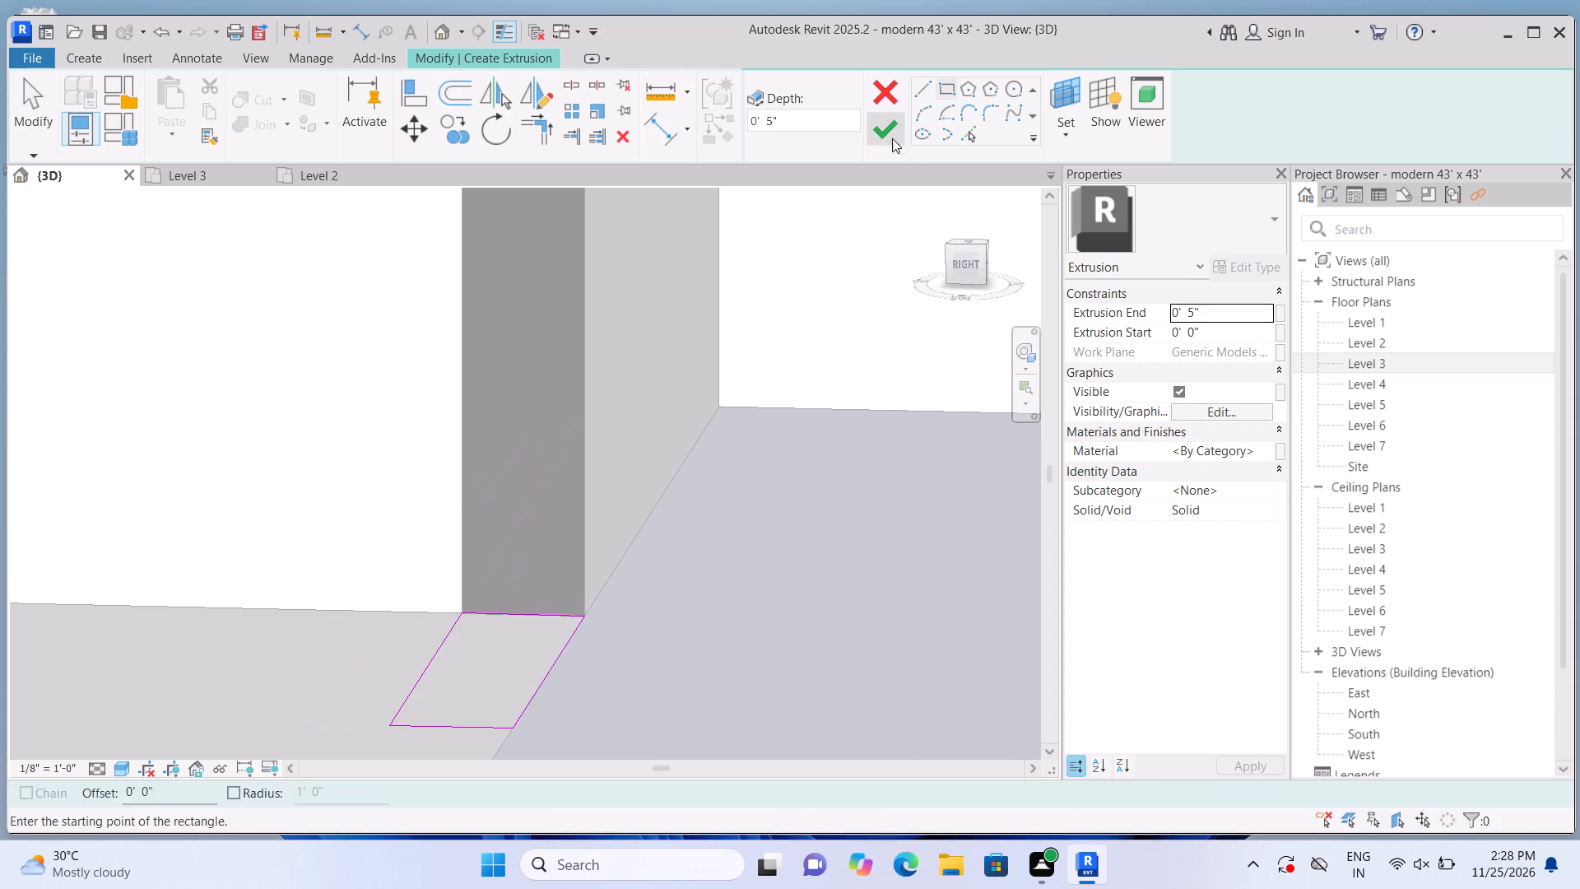
click(890, 134)
Stretch the top face of the new block upward to a height of about 1'-6".
scroll(829, 349, down, 11)
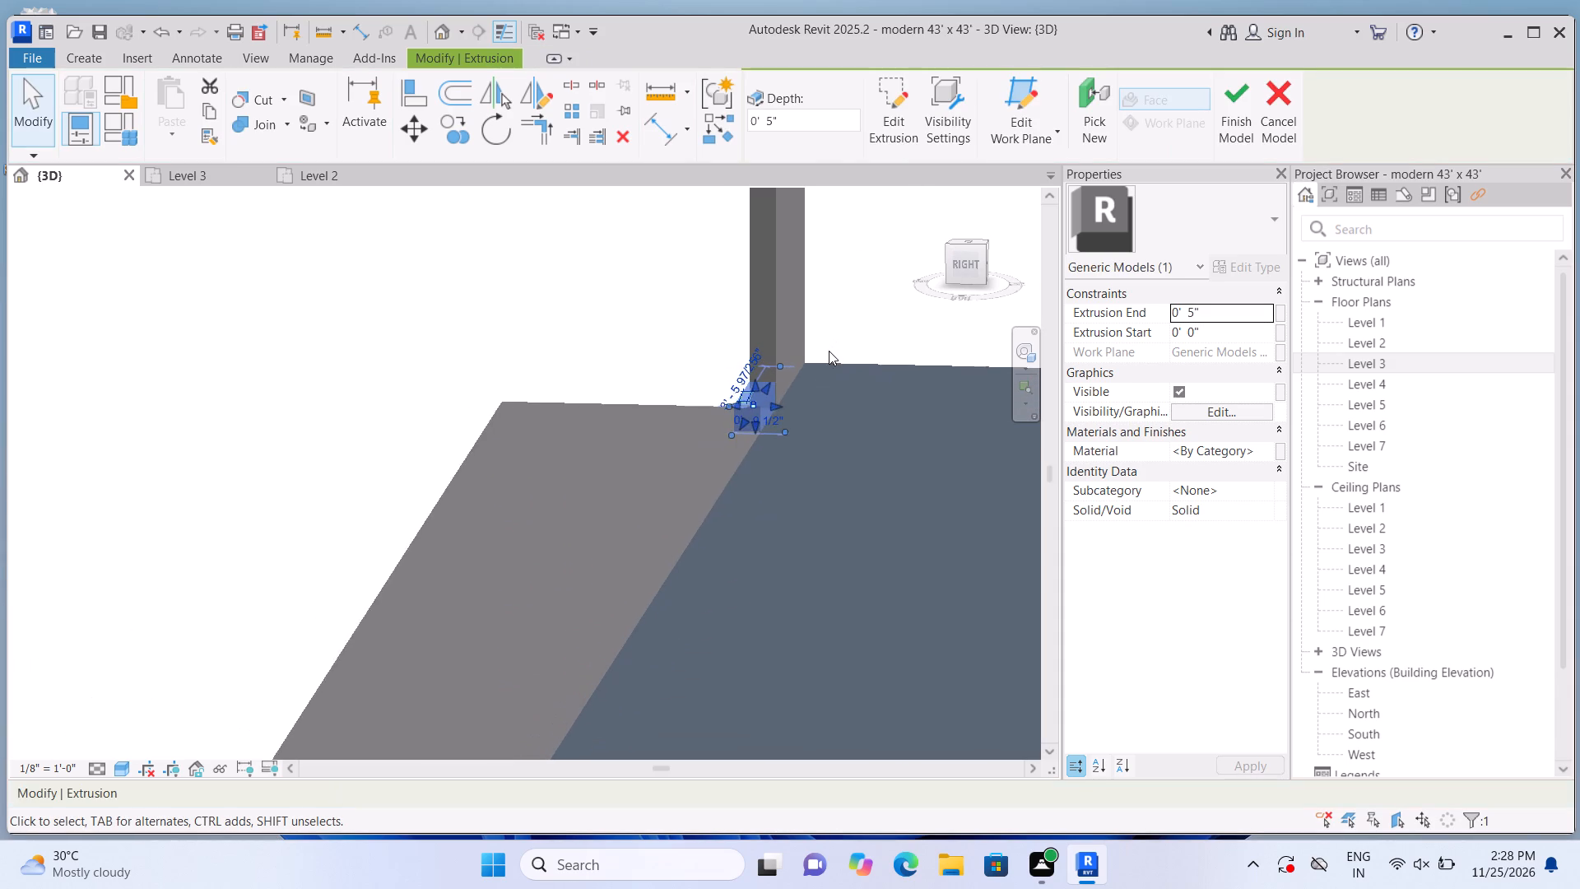
scroll(792, 374, up, 6)
drag(725, 393, 733, 337)
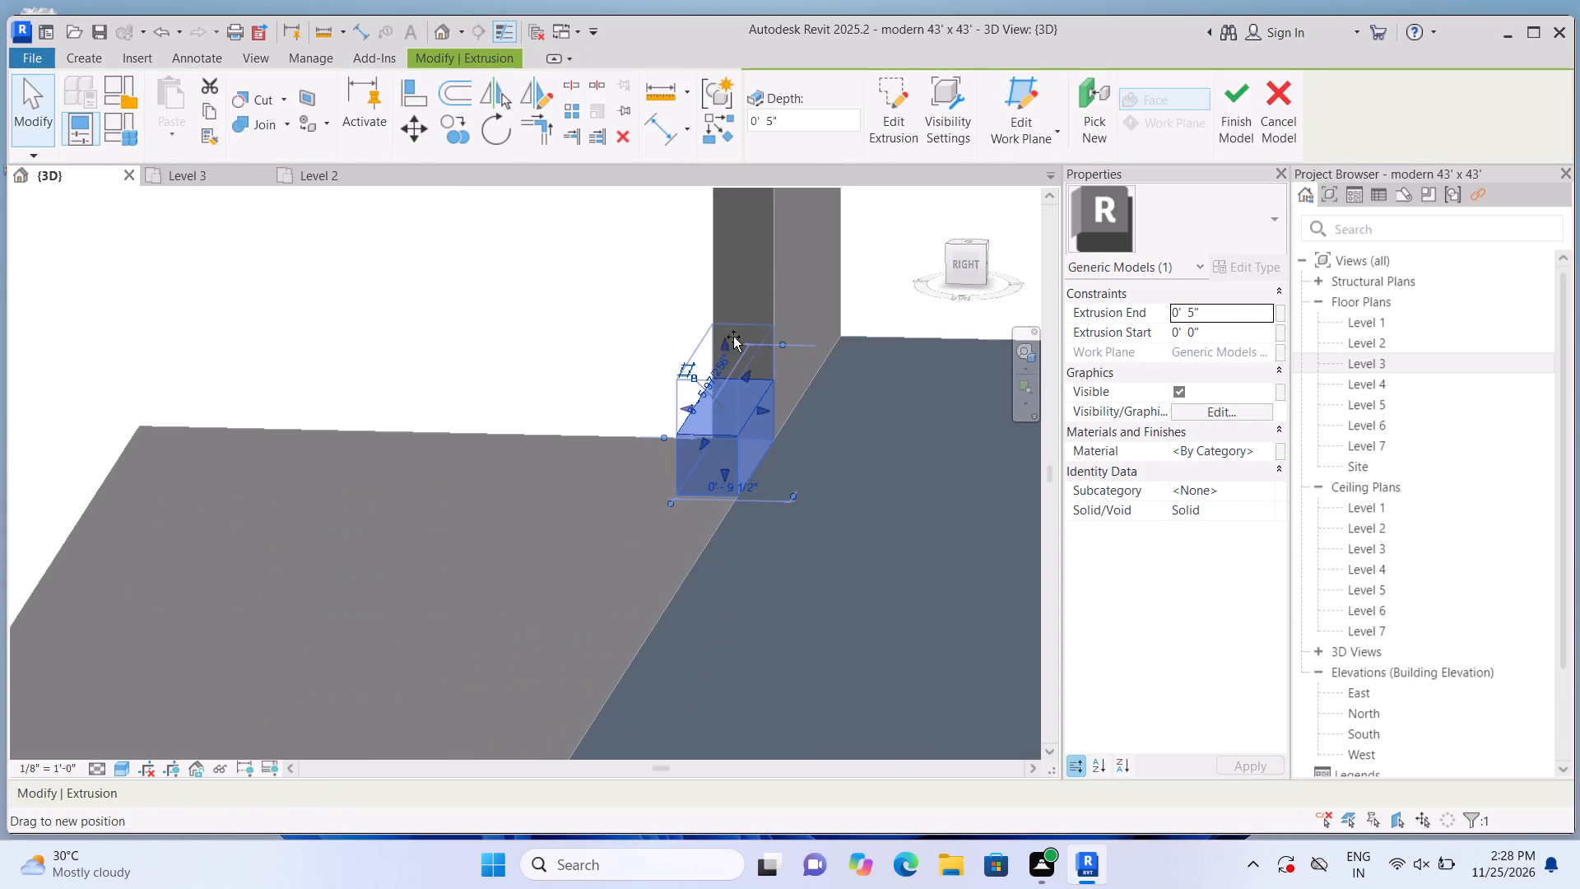
drag(733, 337, 754, 249)
Stretch the block's free east end along the balcony frame's top, away from the vertical strip, to form a long low parapet.
drag(704, 385, 698, 396)
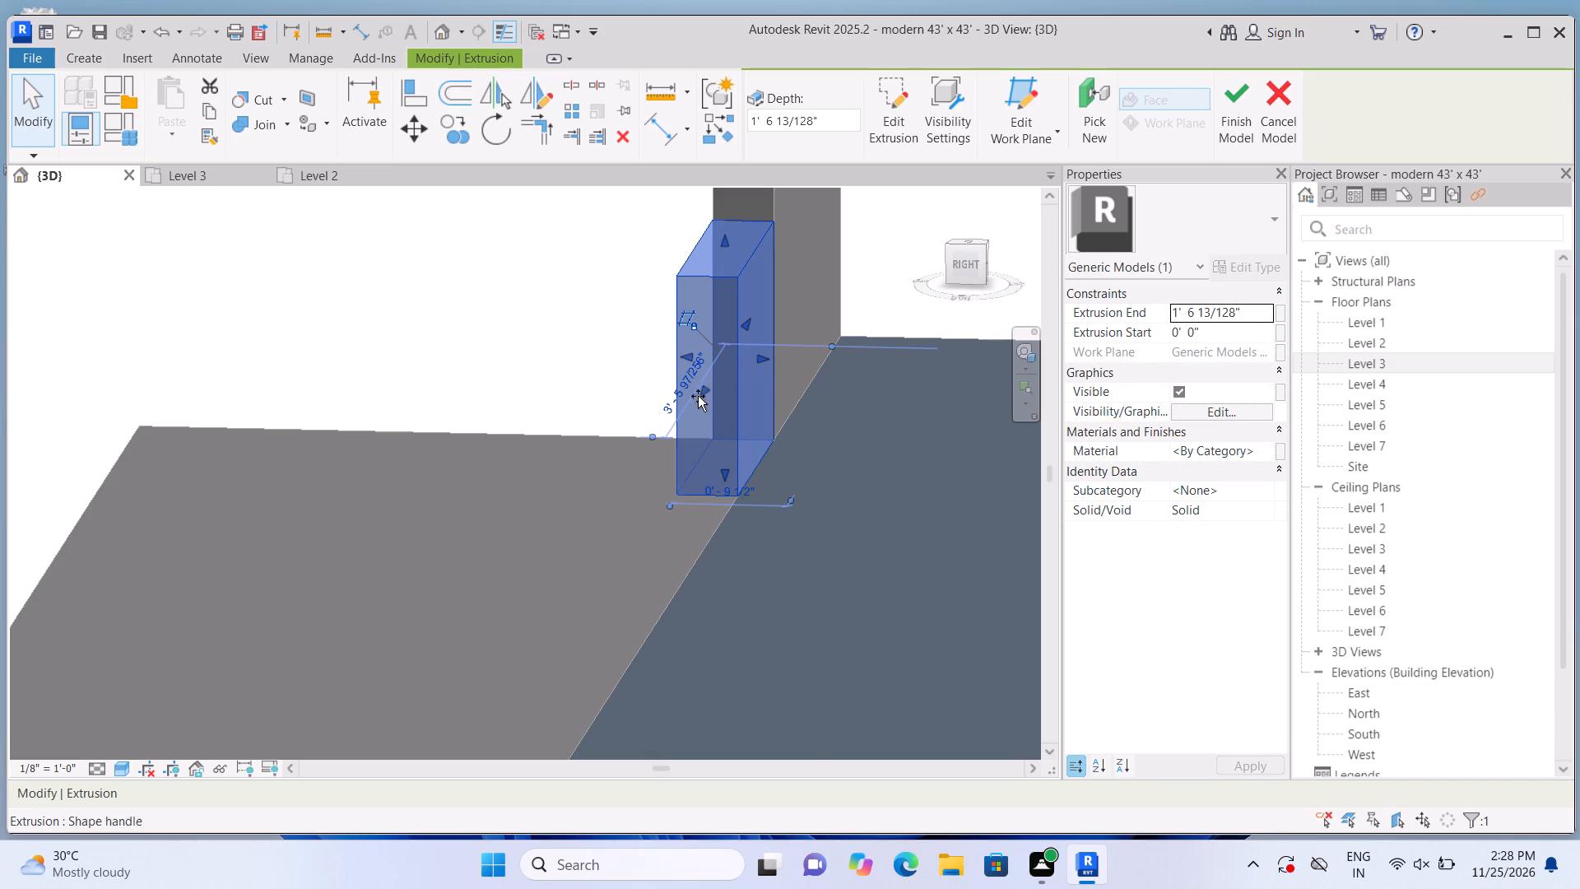
drag(698, 396, 539, 643)
scroll(721, 509, down, 12)
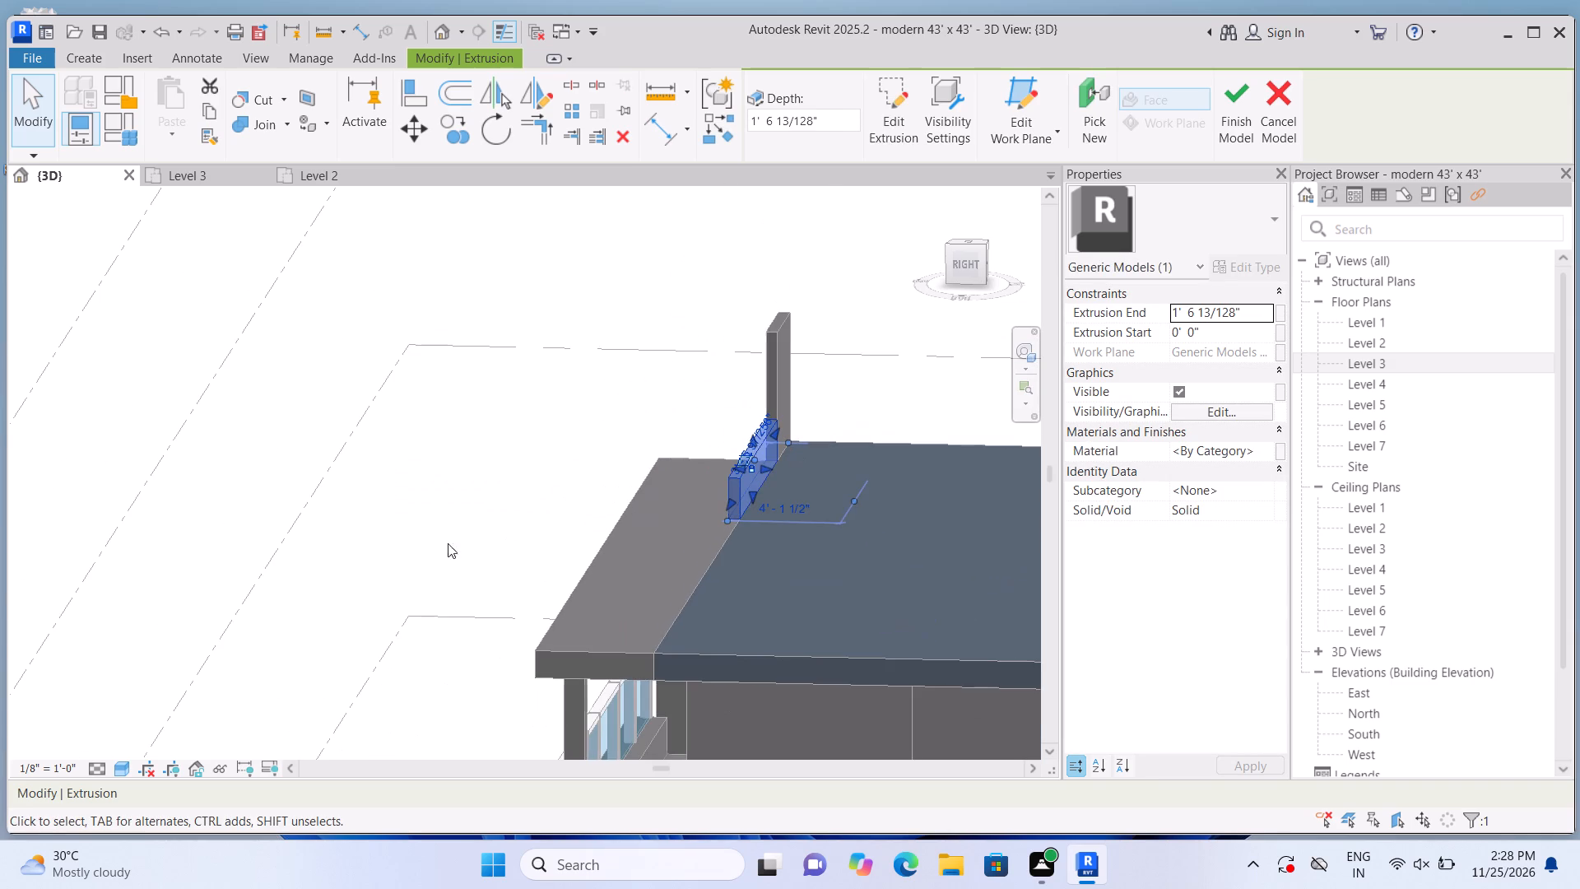
middle_drag(257, 524, 640, 533)
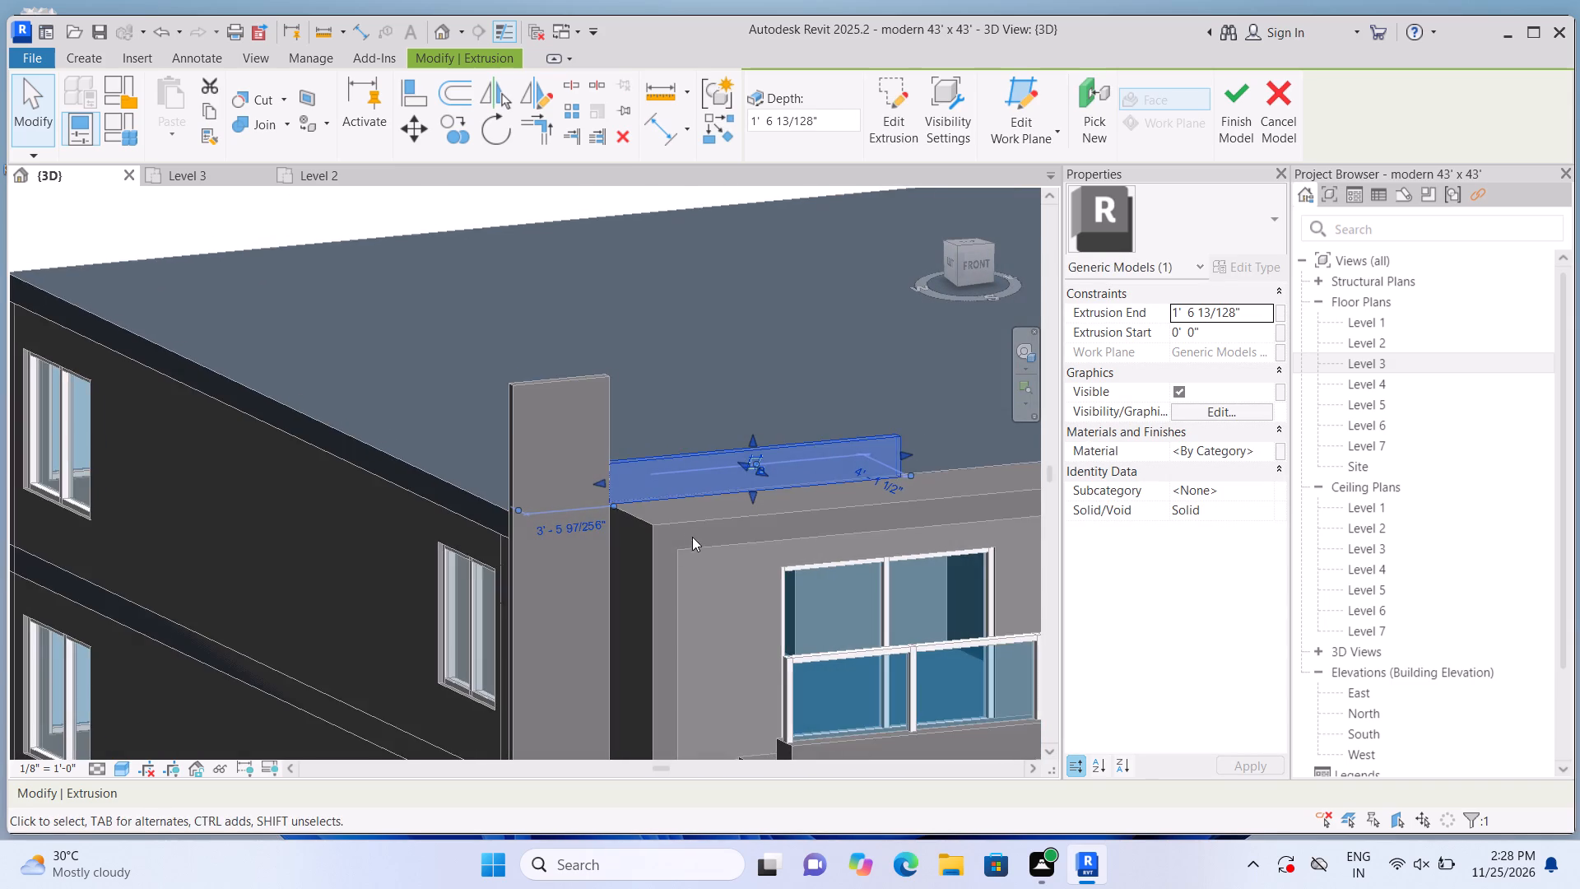
middle_drag(681, 524, 469, 485)
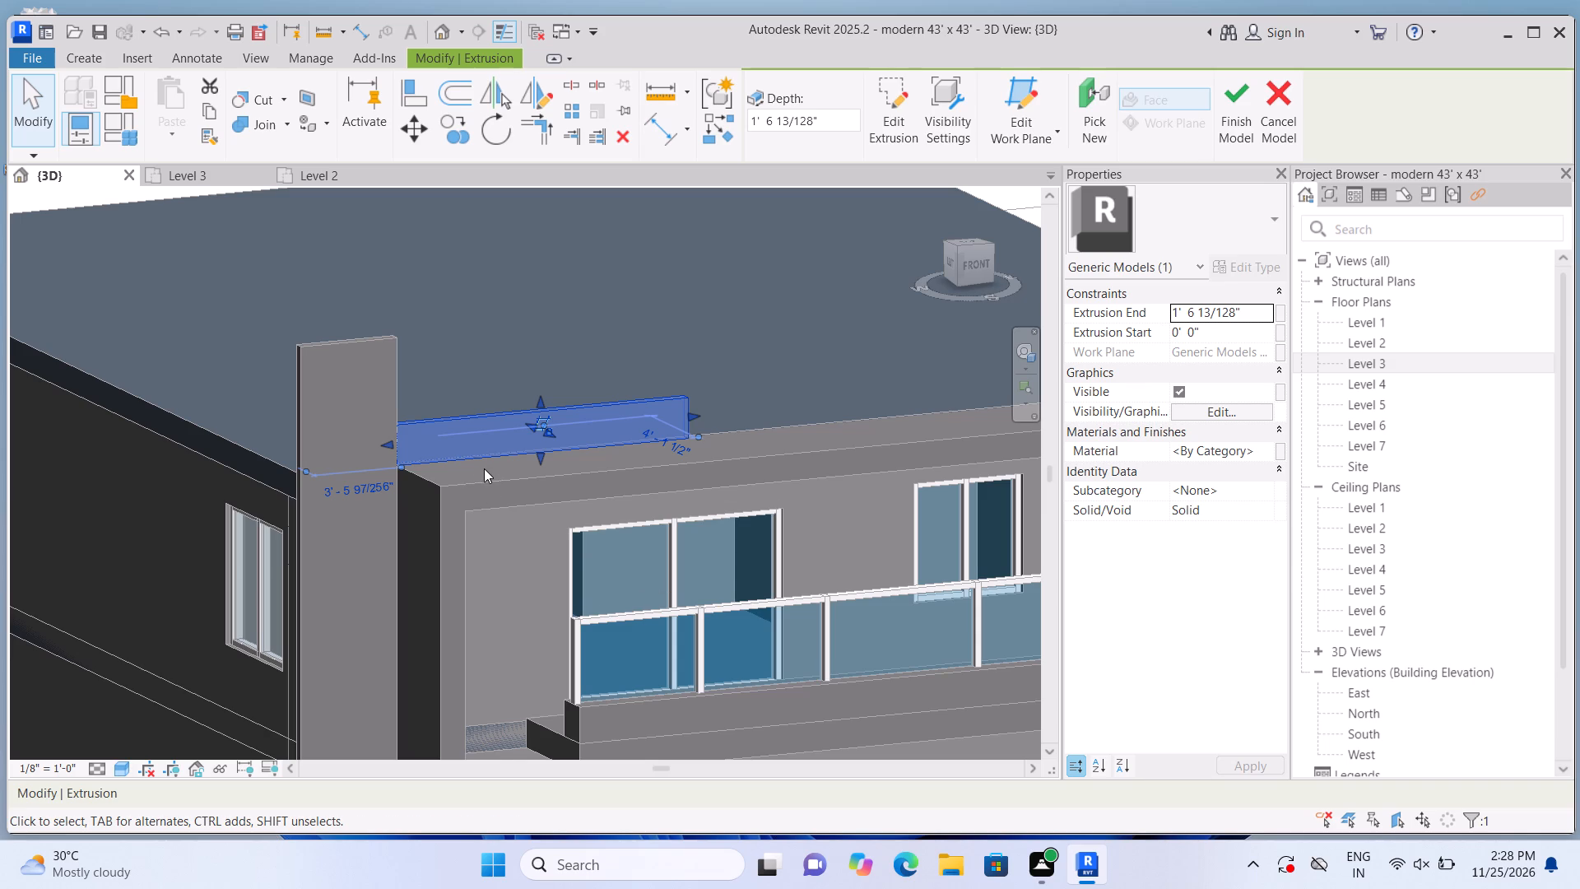
middle_drag(484, 468, 365, 435)
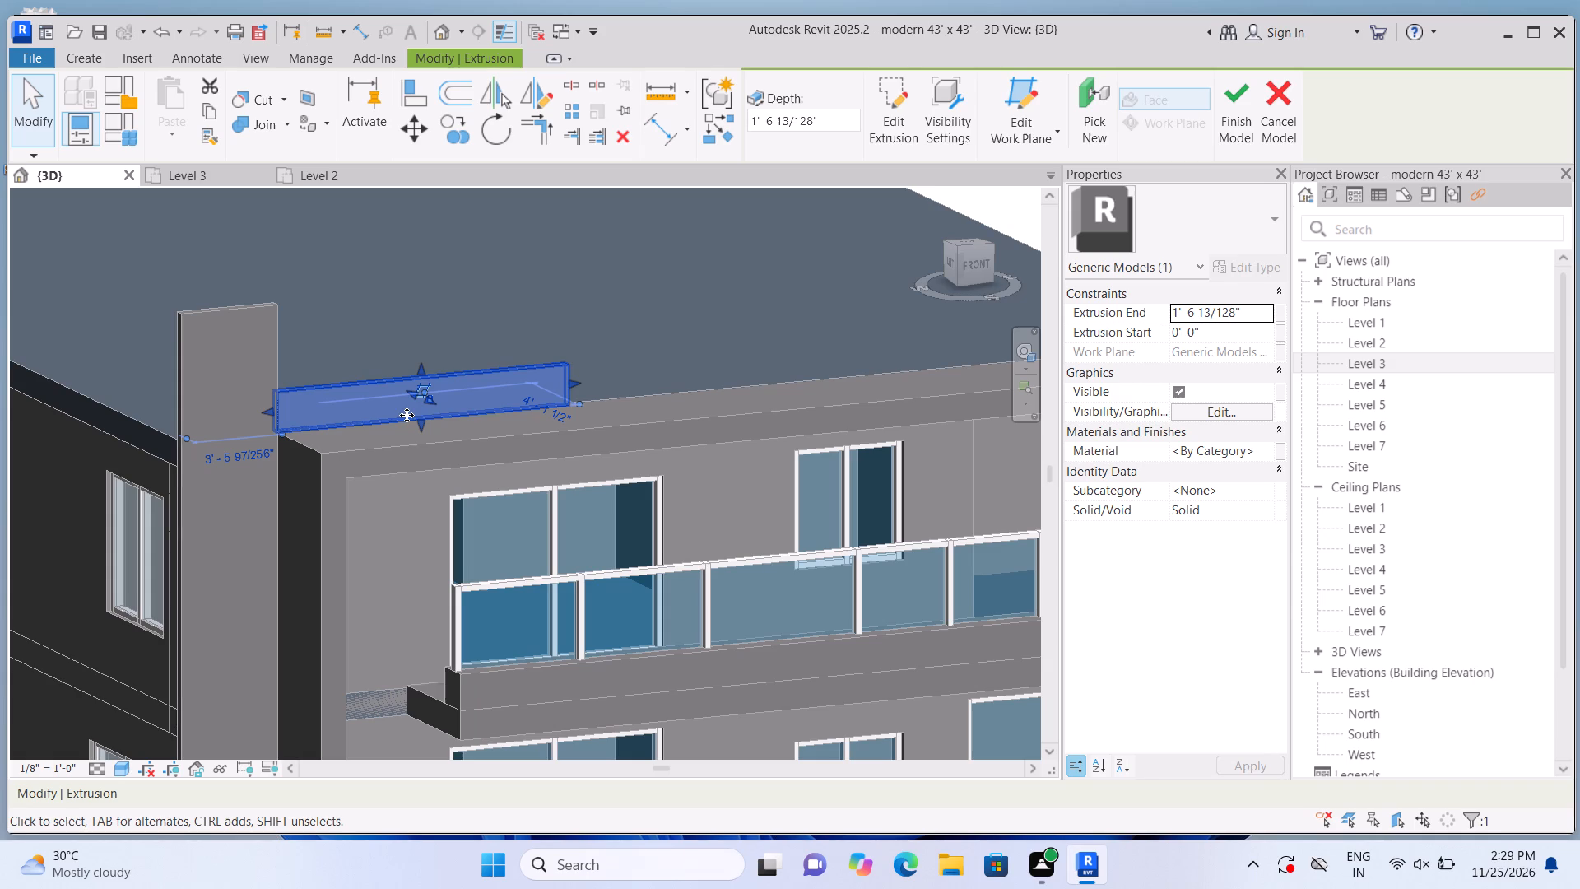
scroll(407, 415, down, 1)
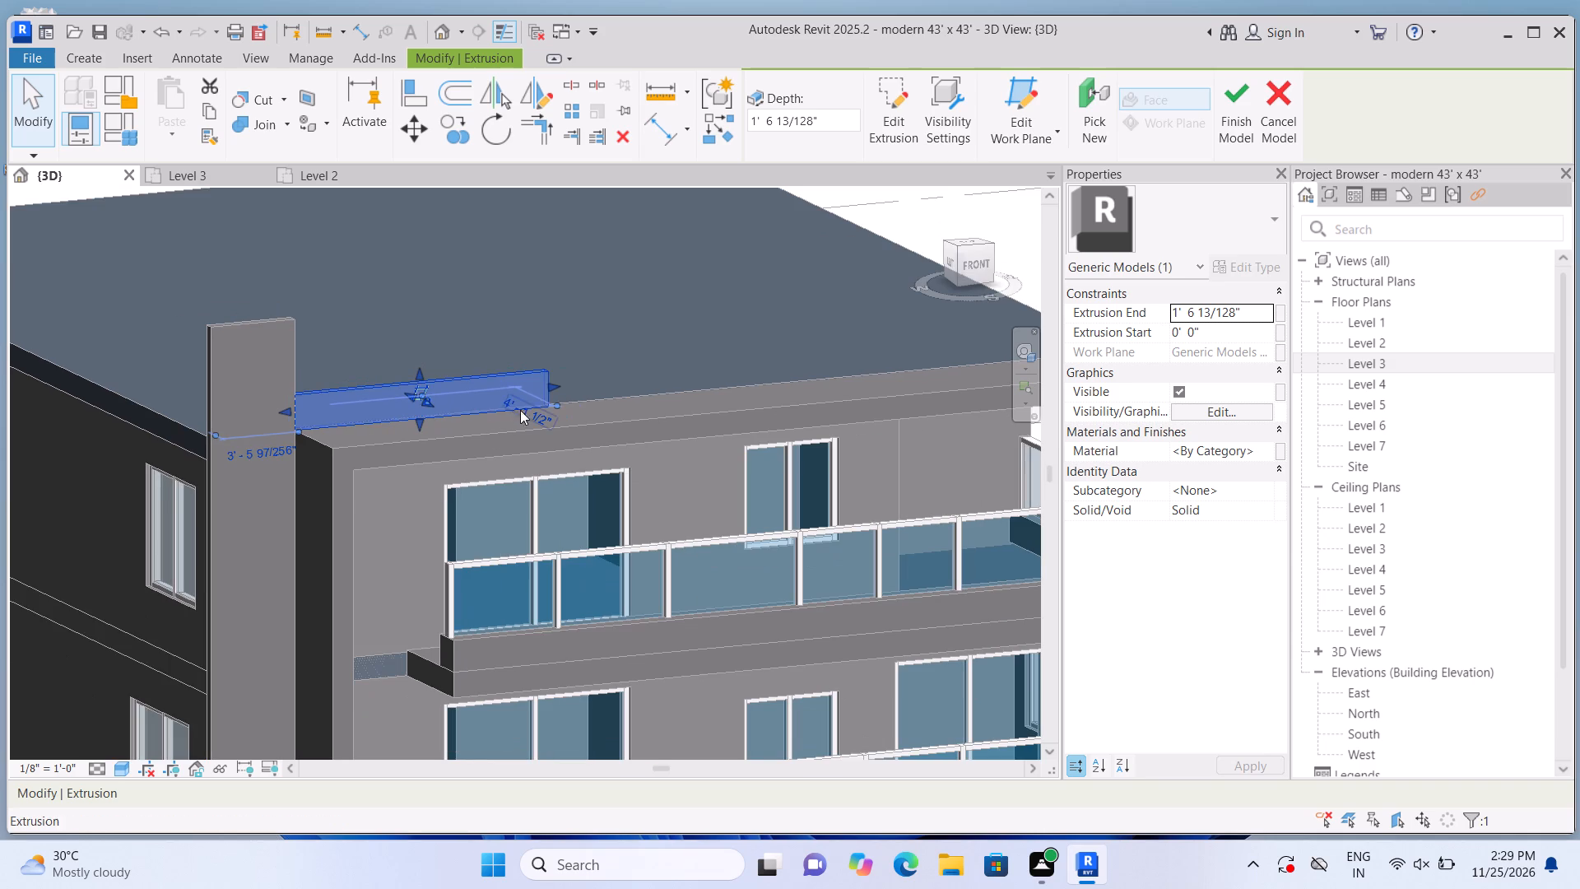
middle_drag(532, 397, 379, 417)
scroll(377, 401, up, 1)
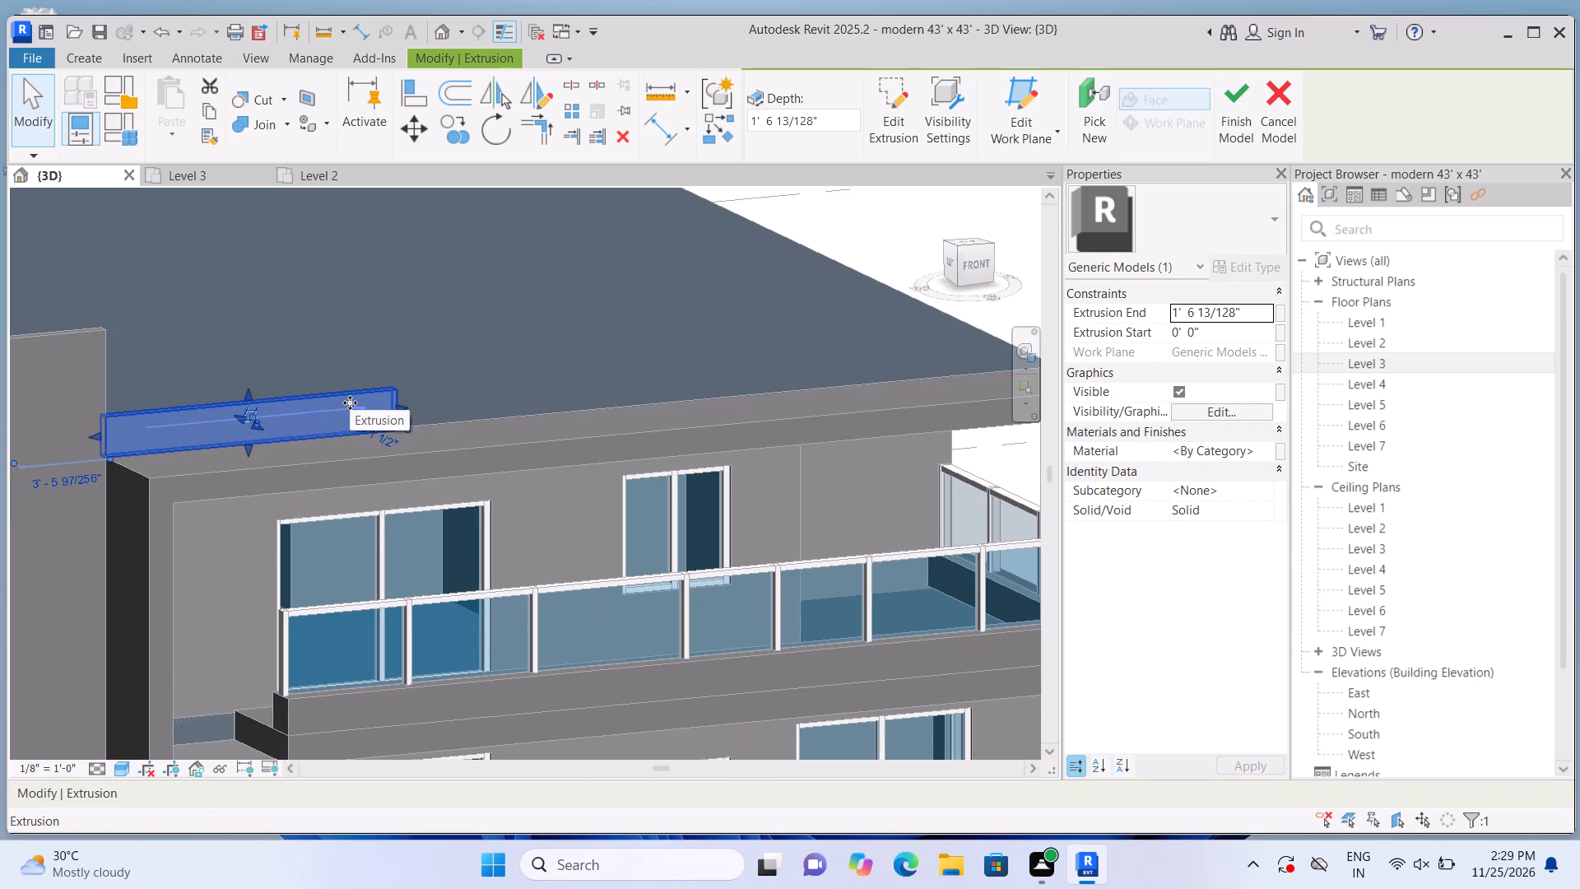
scroll(324, 411, up, 3)
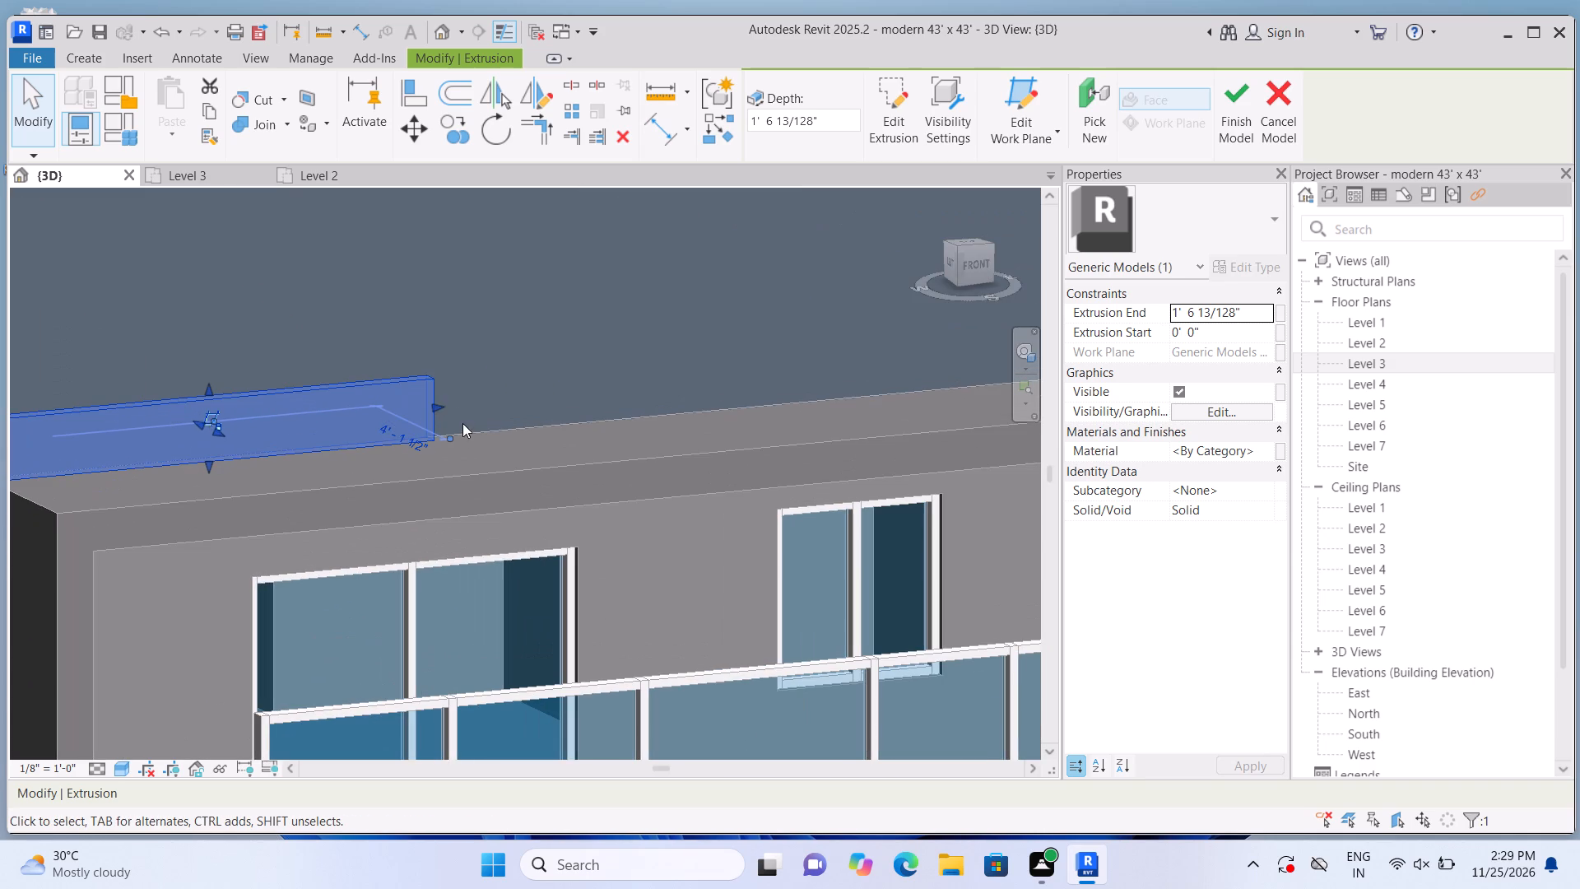
drag(433, 403, 698, 393)
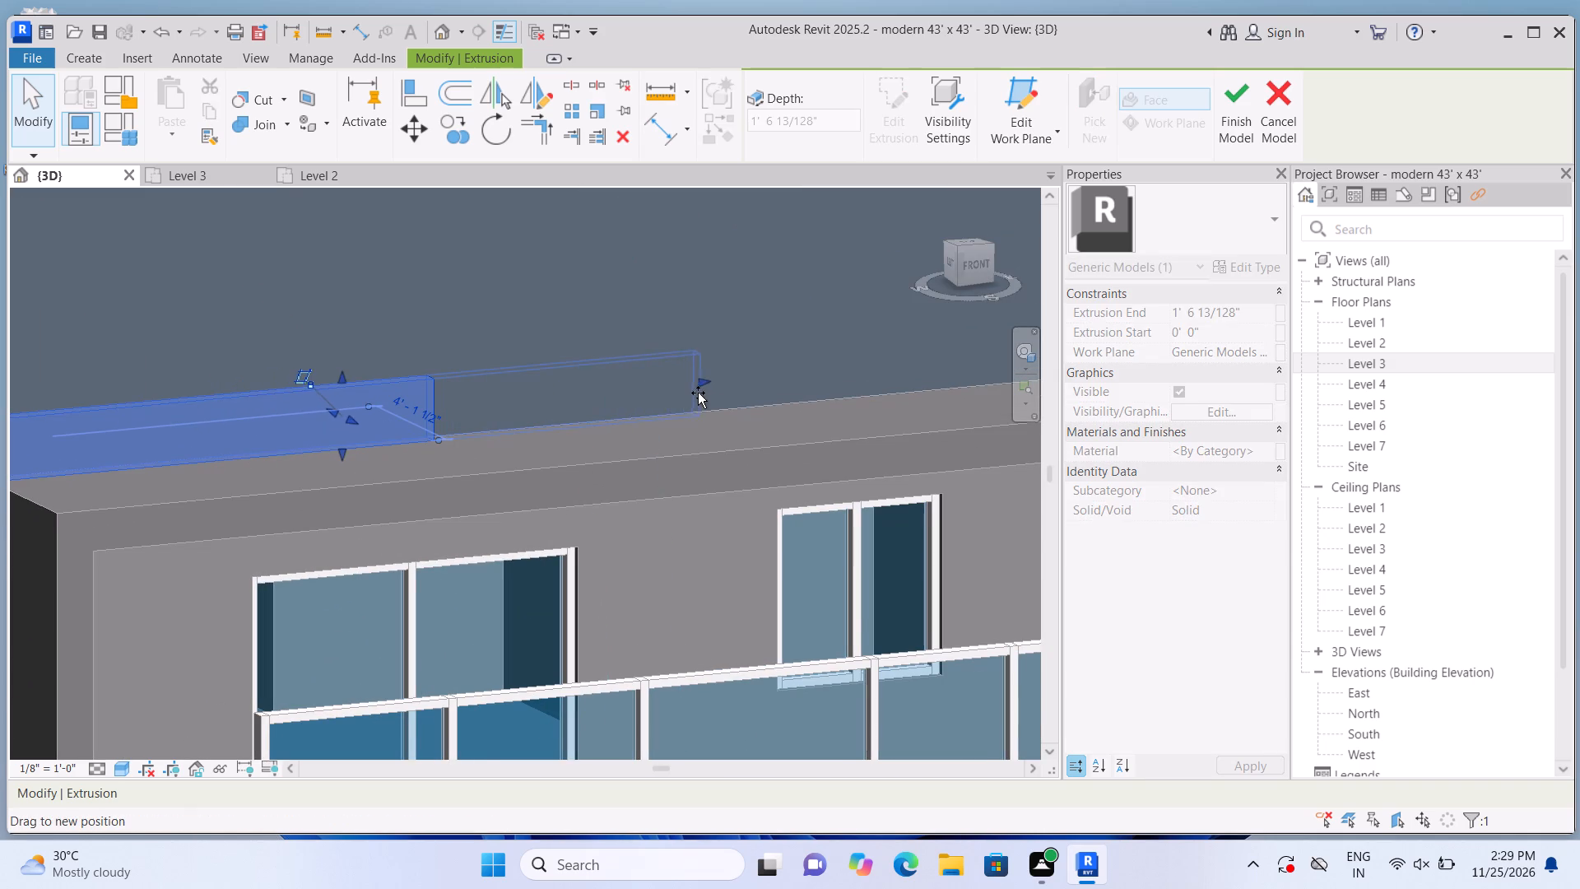
drag(698, 393, 699, 393)
scroll(701, 390, down, 4)
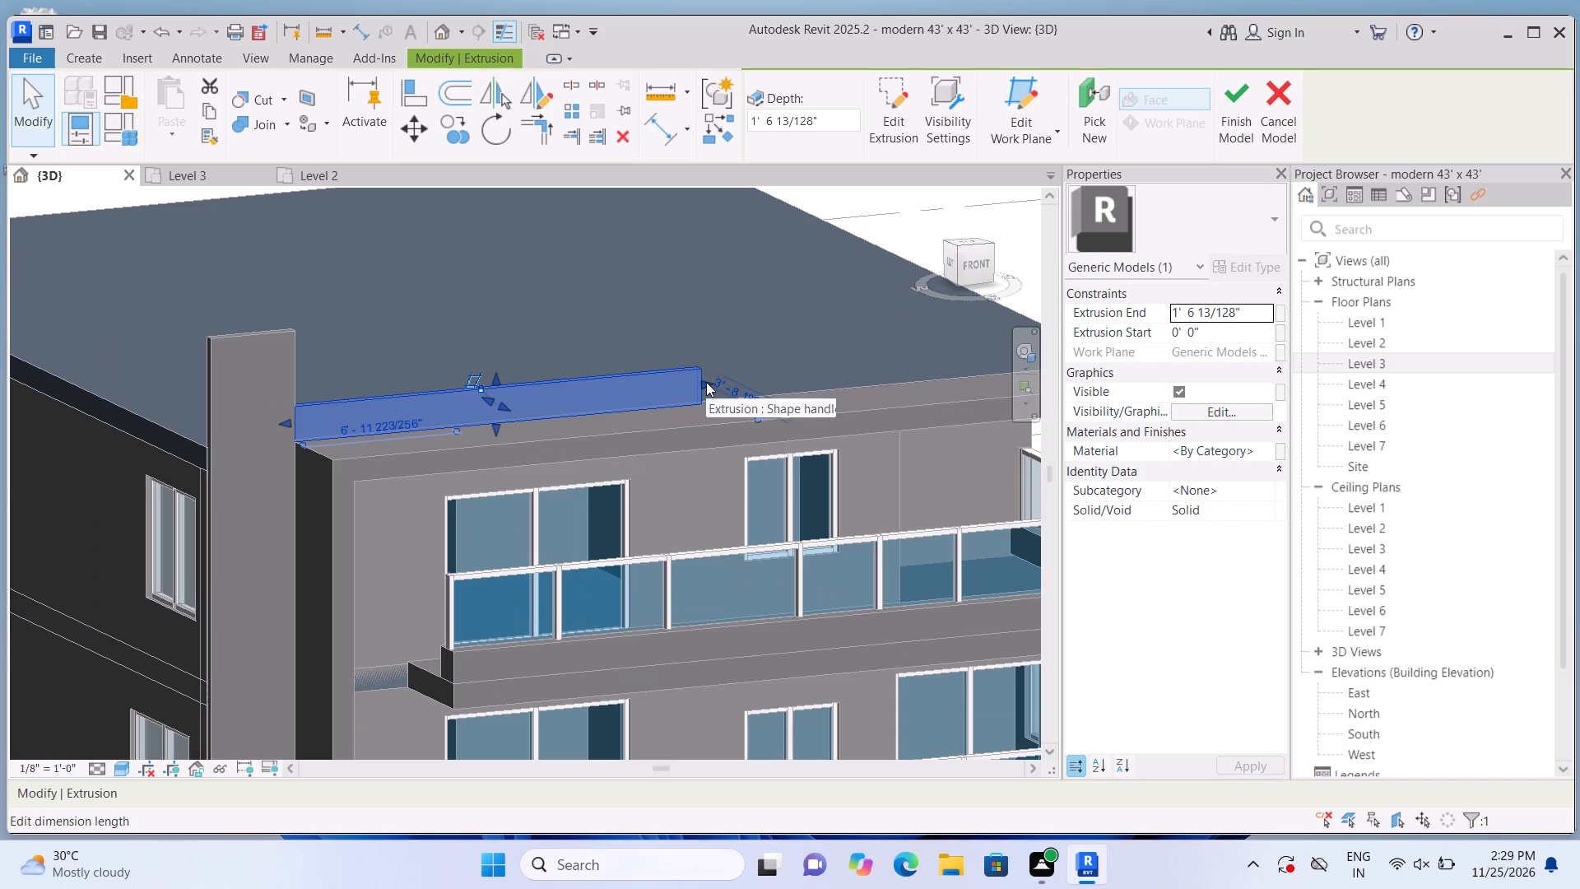
scroll(706, 382, up, 3)
double_click(707, 382)
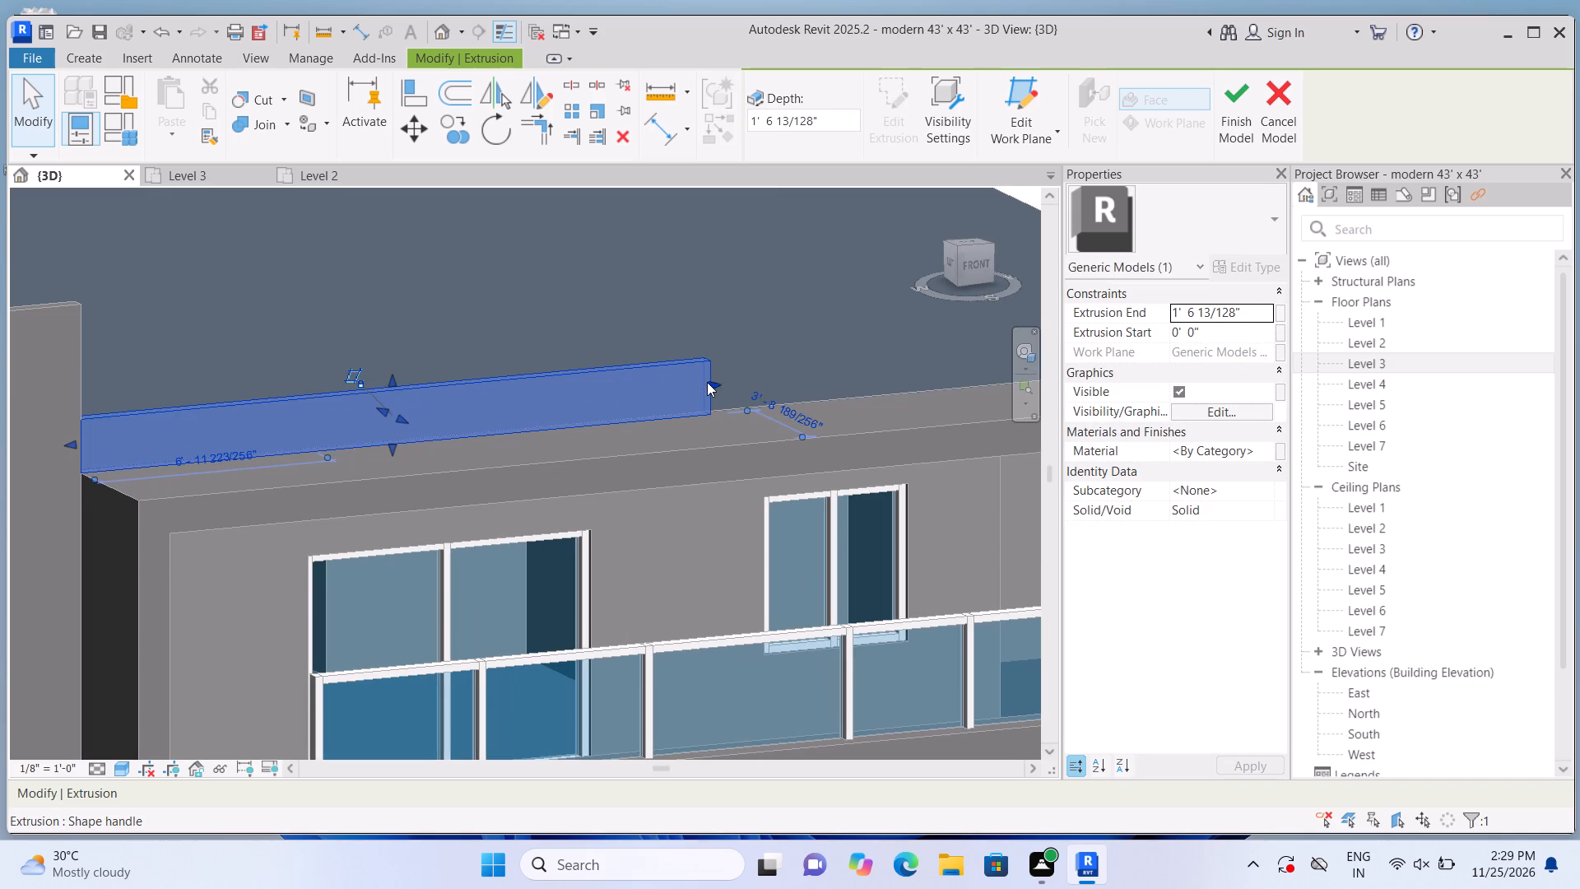
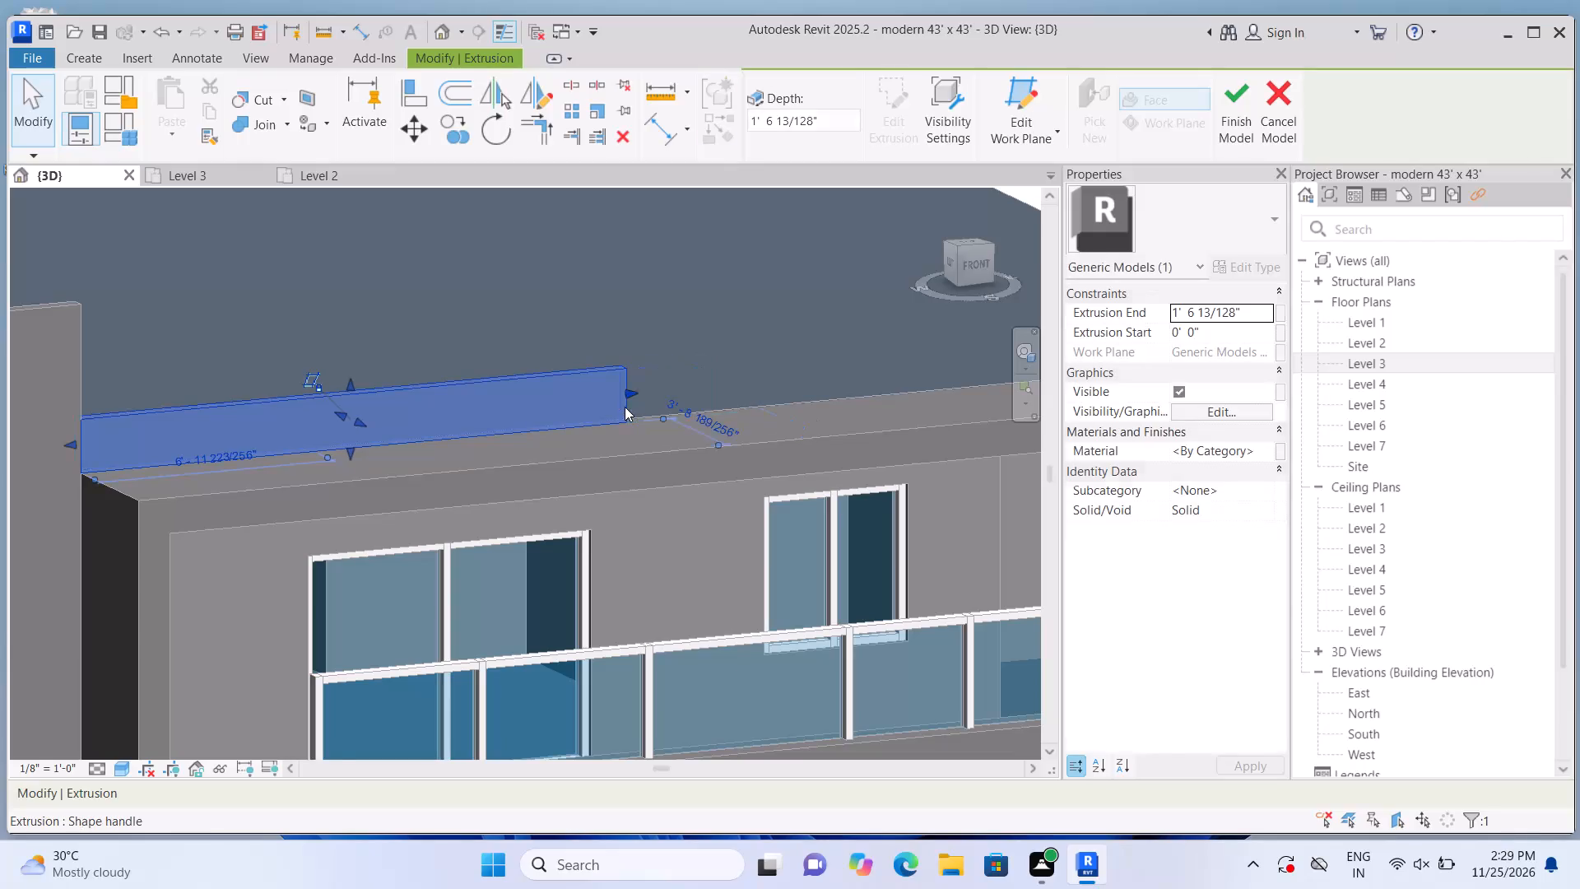
Shorten the extrusion on the front roof edge by pulling in its free end face.
scroll(624, 407, down, 5)
scroll(624, 407, up, 8)
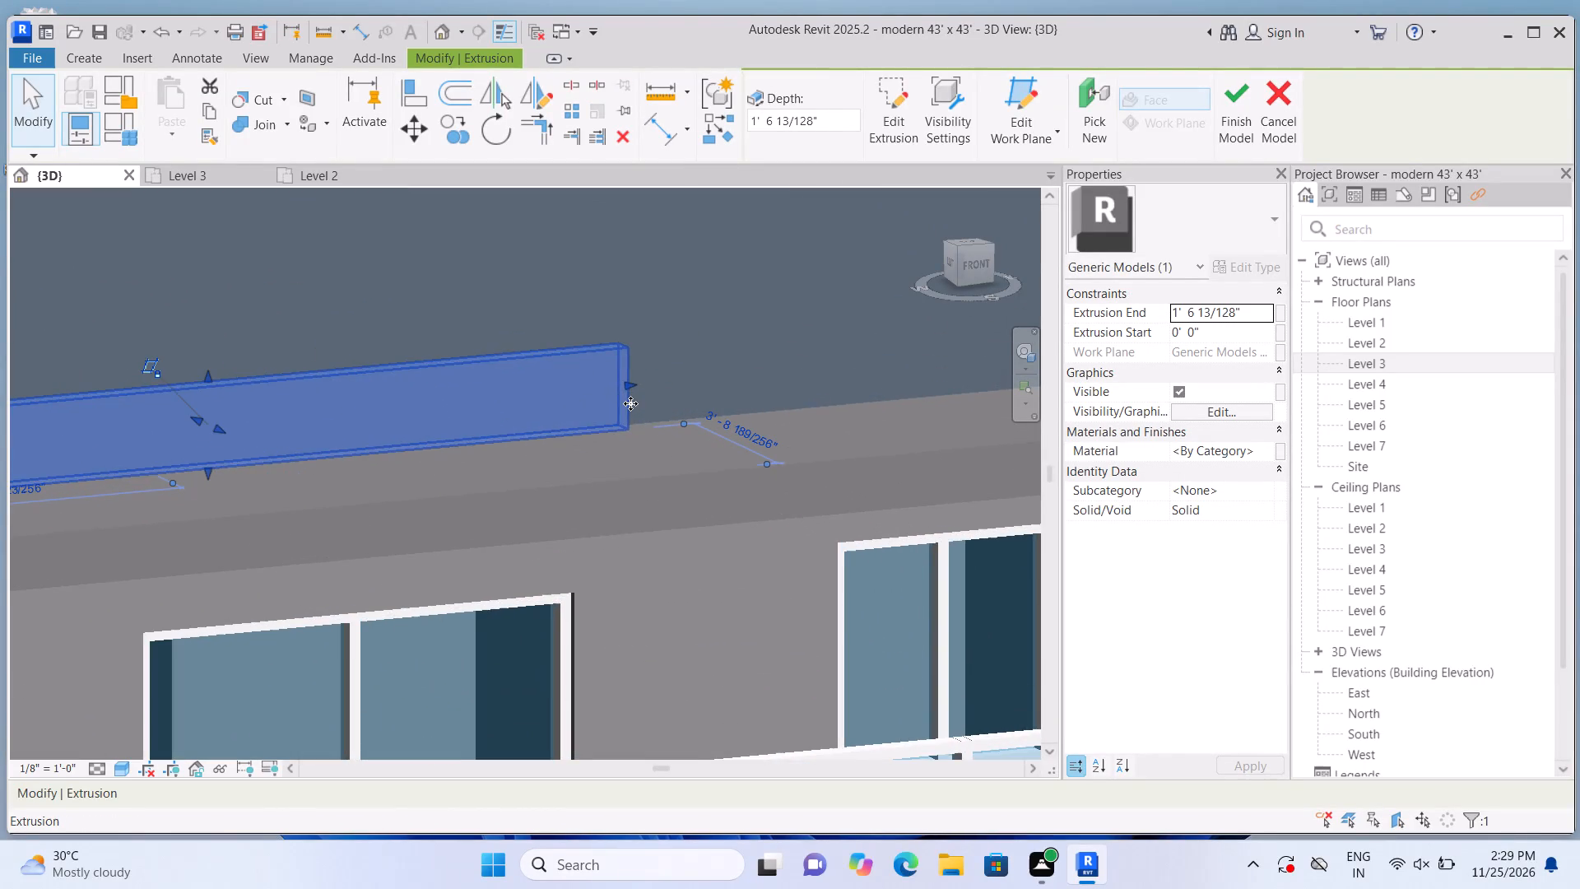
drag(630, 380, 569, 406)
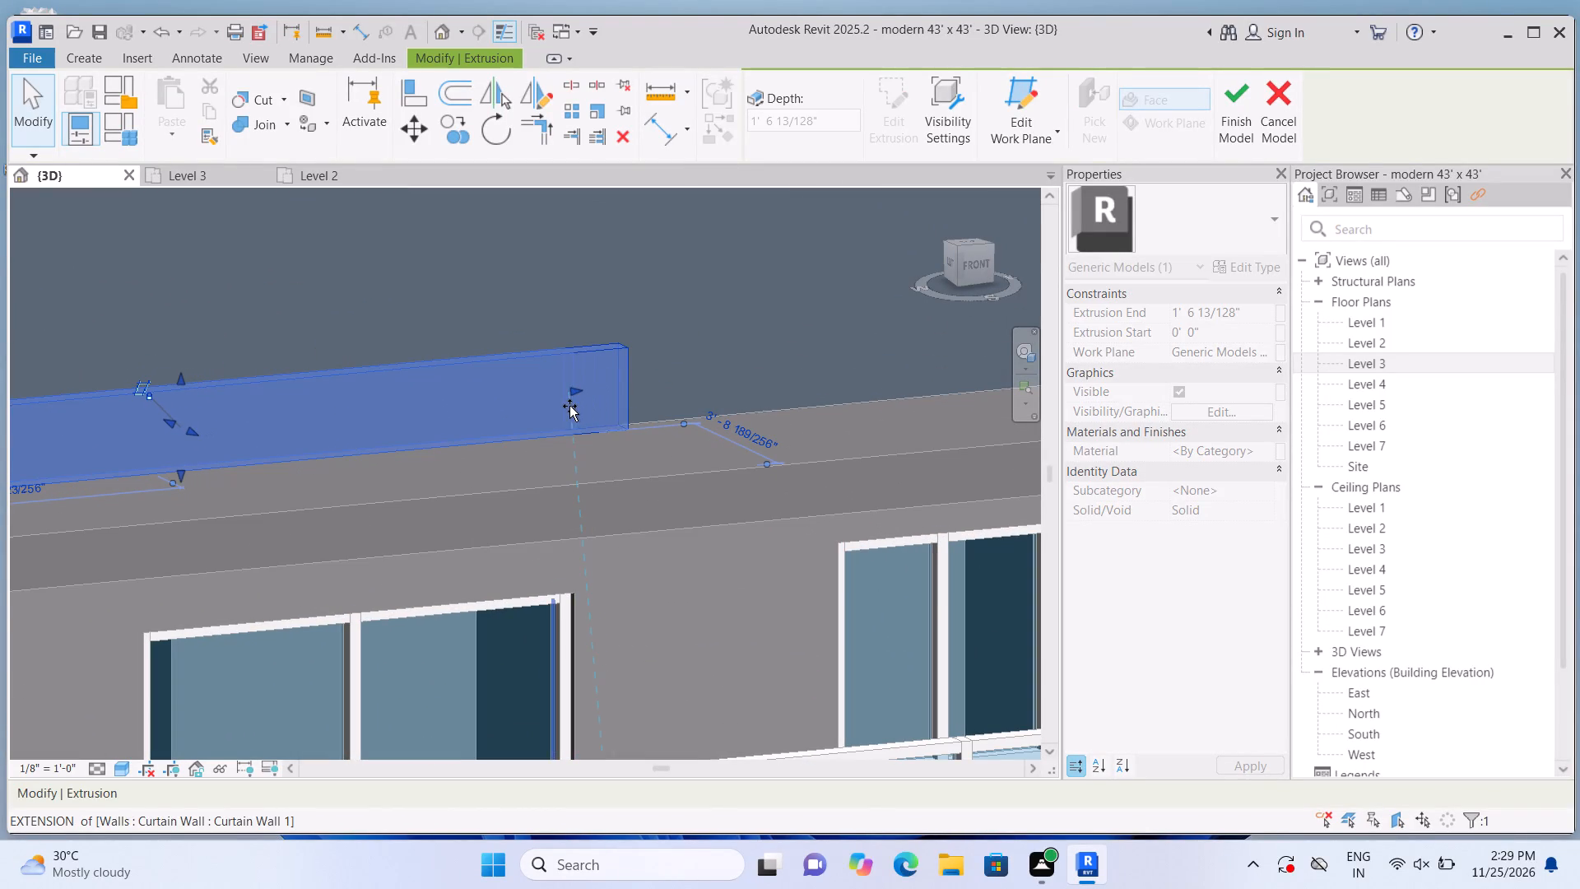
drag(569, 406, 560, 410)
Raise the extrusion's top to the top of the adjoining corner wall, with an extrusion end of about 4' 9".
scroll(574, 409, down, 5)
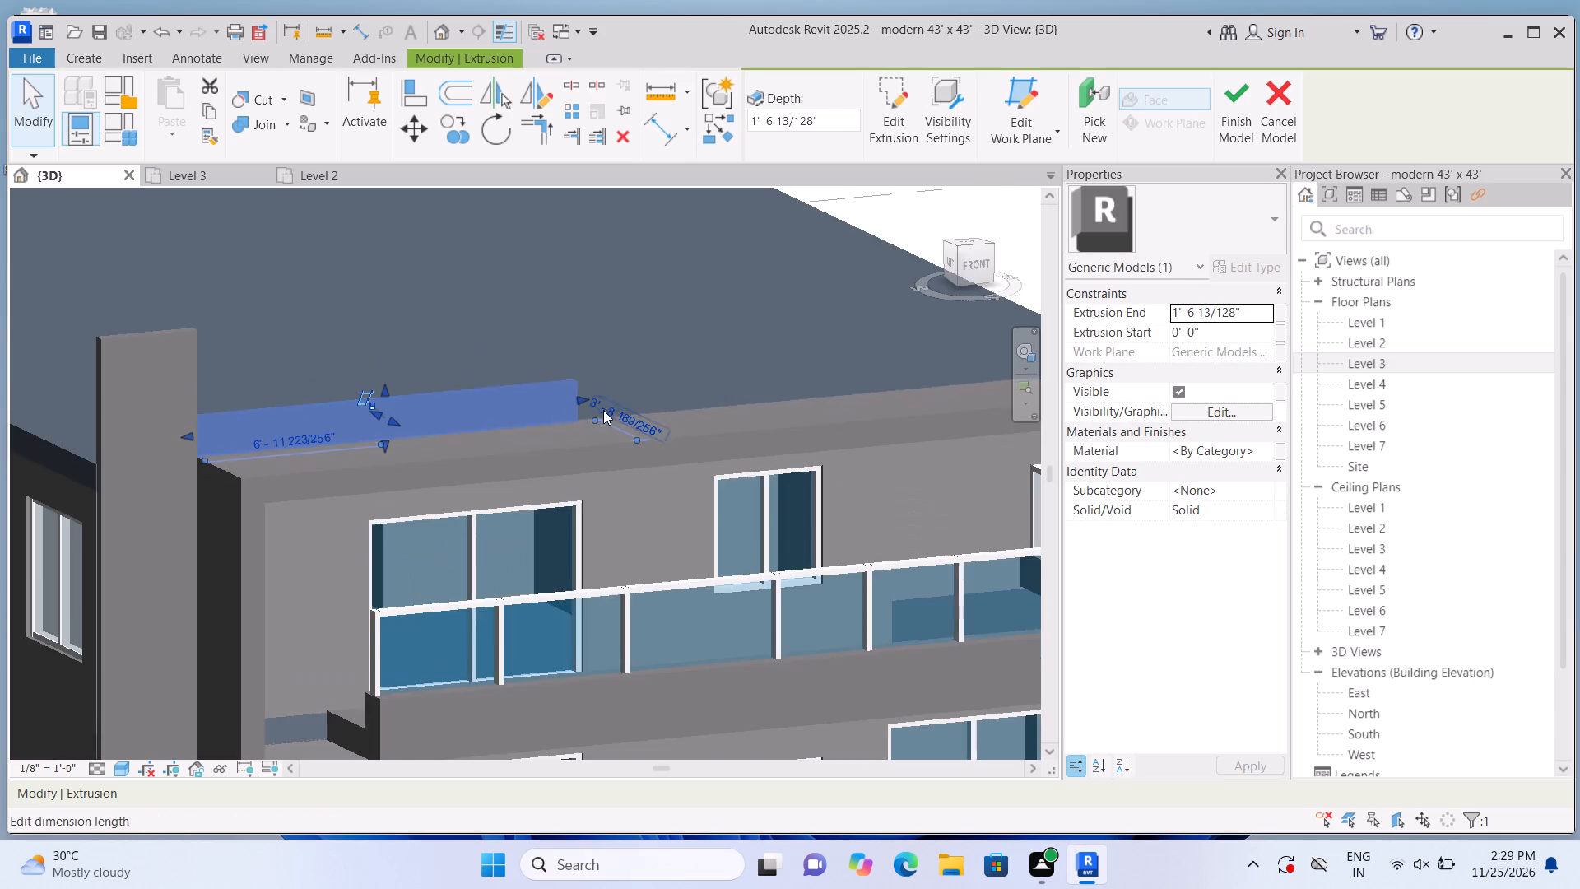
scroll(369, 374, up, 2)
drag(393, 392, 393, 328)
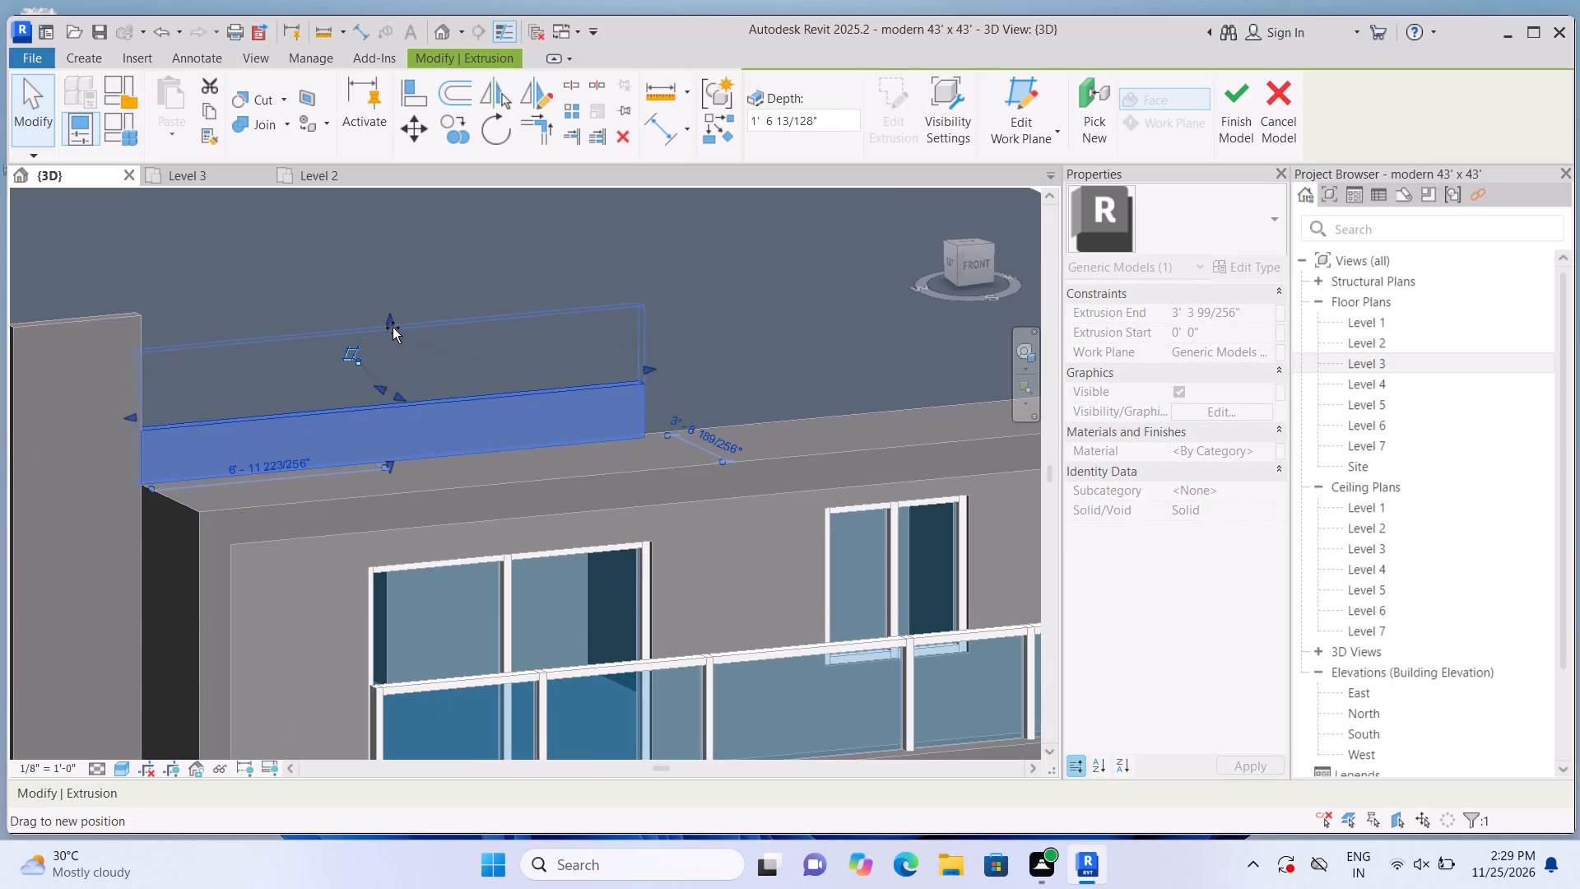
drag(393, 328, 406, 296)
scroll(411, 310, down, 7)
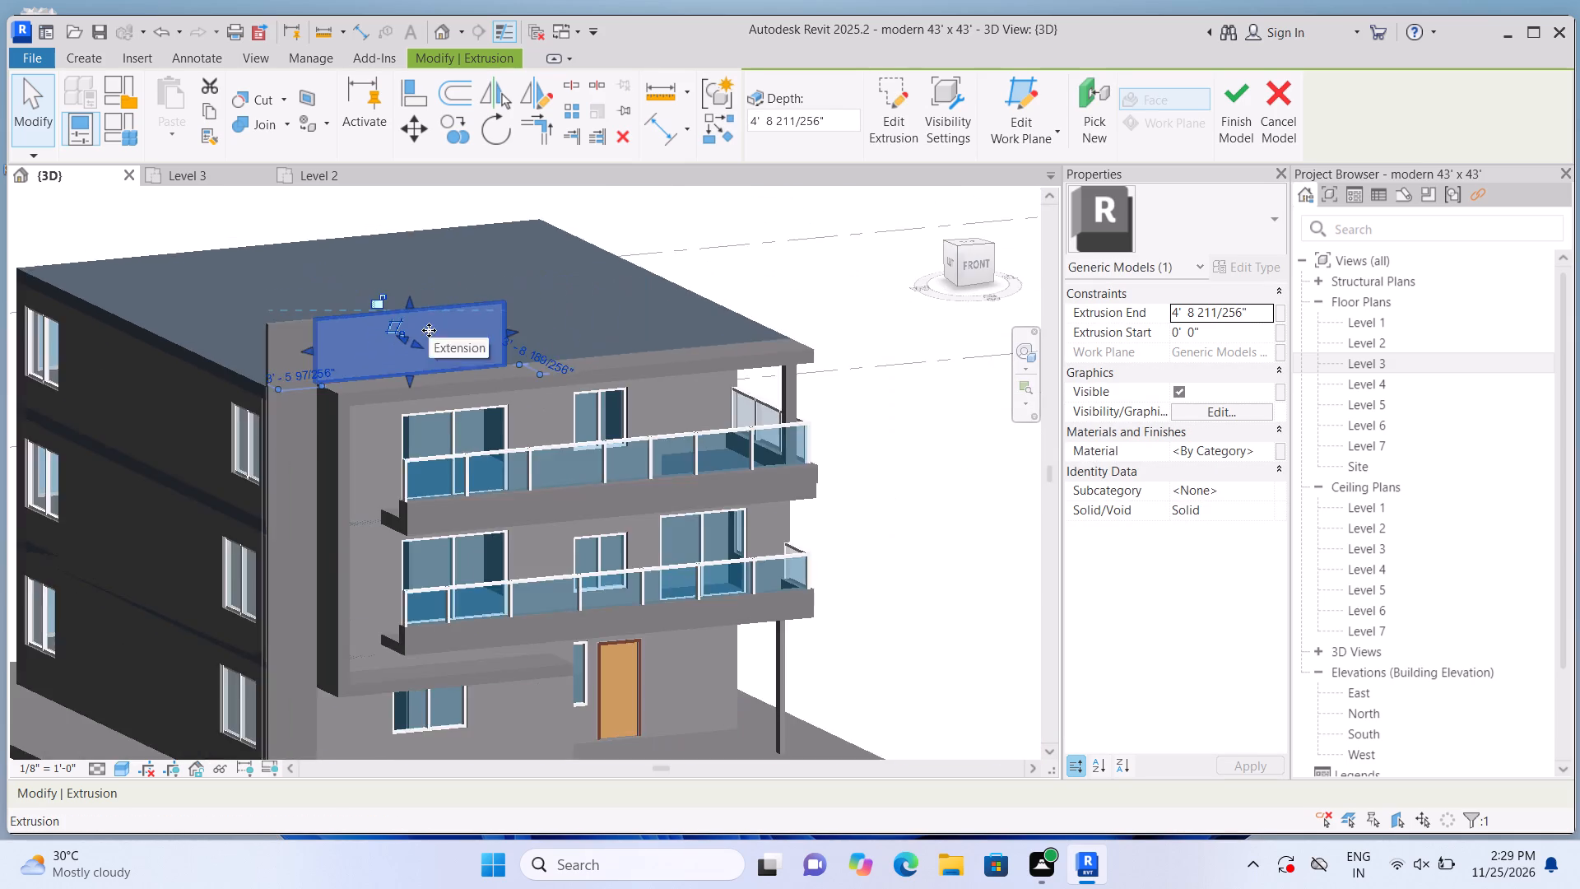
scroll(429, 330, down, 3)
click(805, 407)
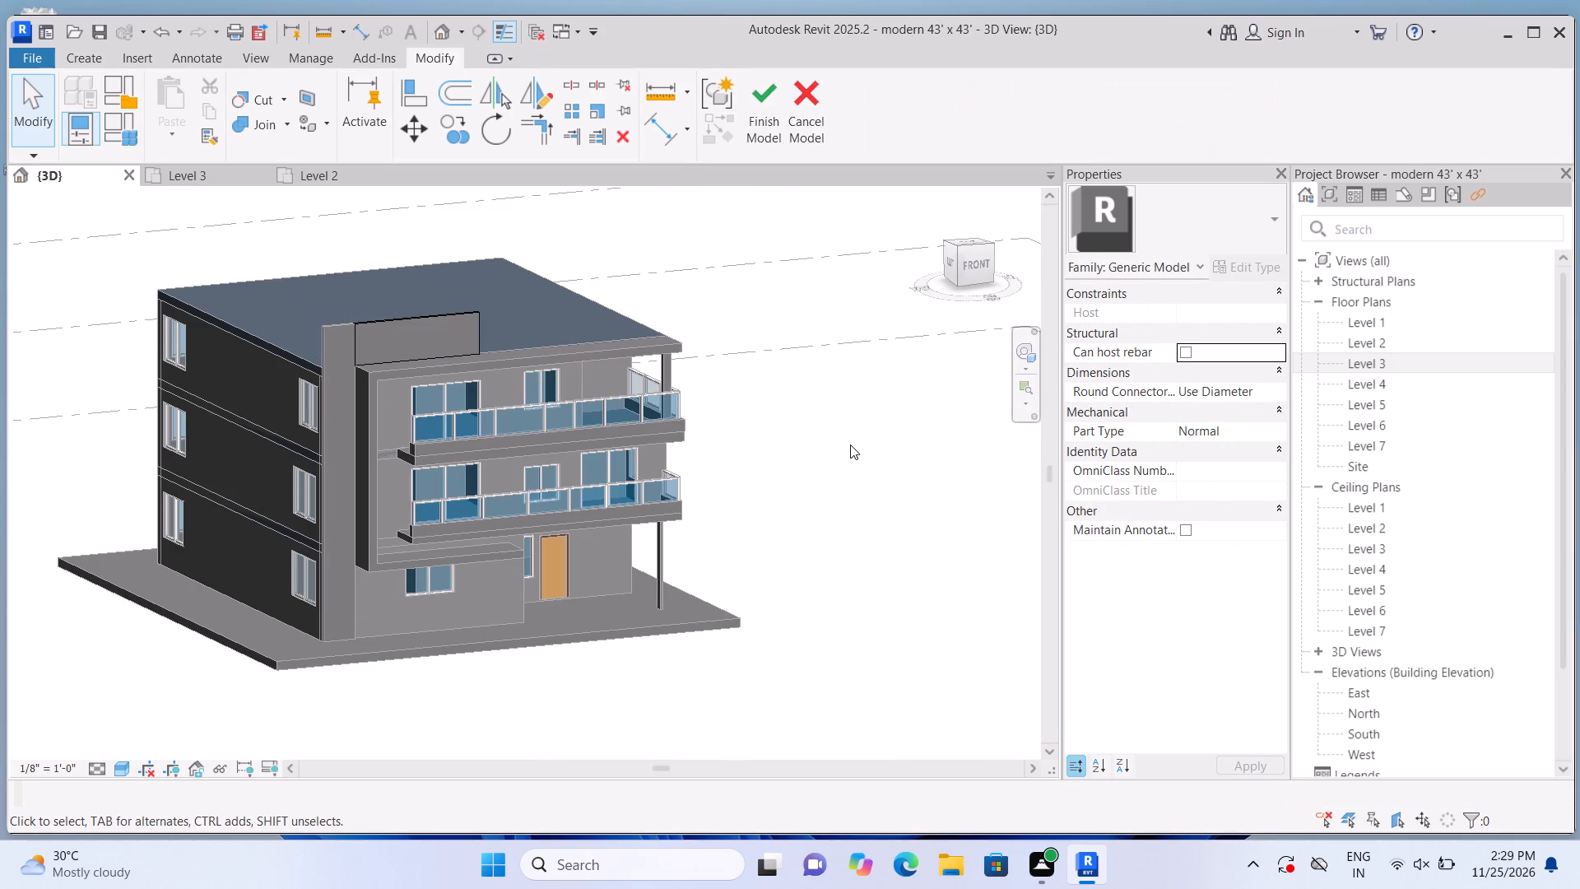
Examine the raised roof-edge extrusion and its junction with the corner wall from the front.
shift+middle_drag(843, 444, 656, 393)
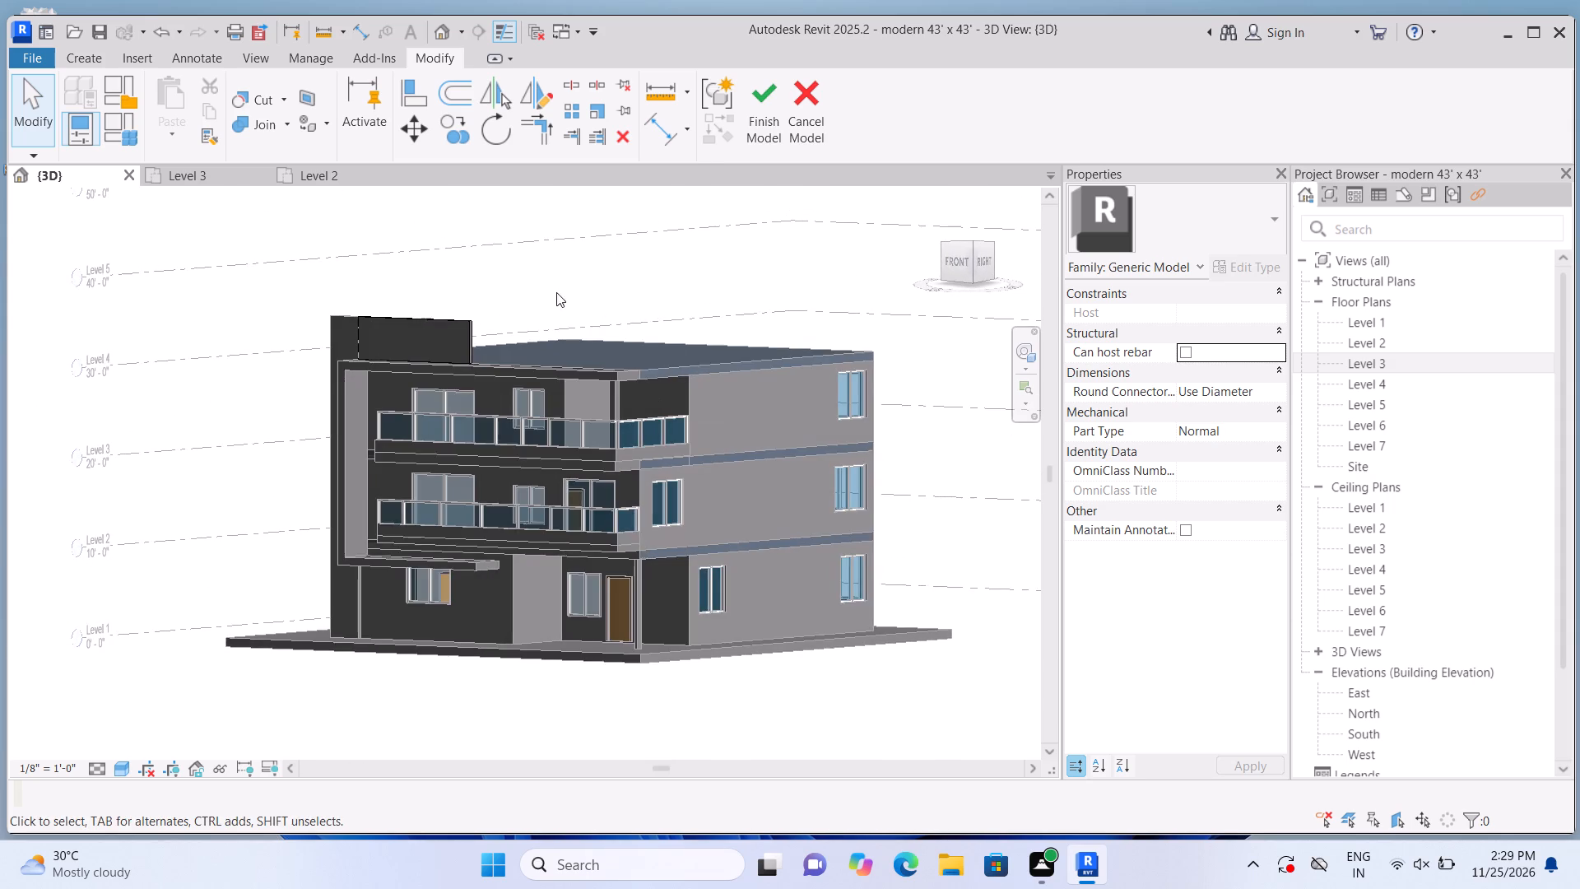
middle_drag(555, 292, 569, 458)
scroll(555, 298, up, 1)
scroll(355, 418, up, 2)
middle_drag(390, 431, 472, 296)
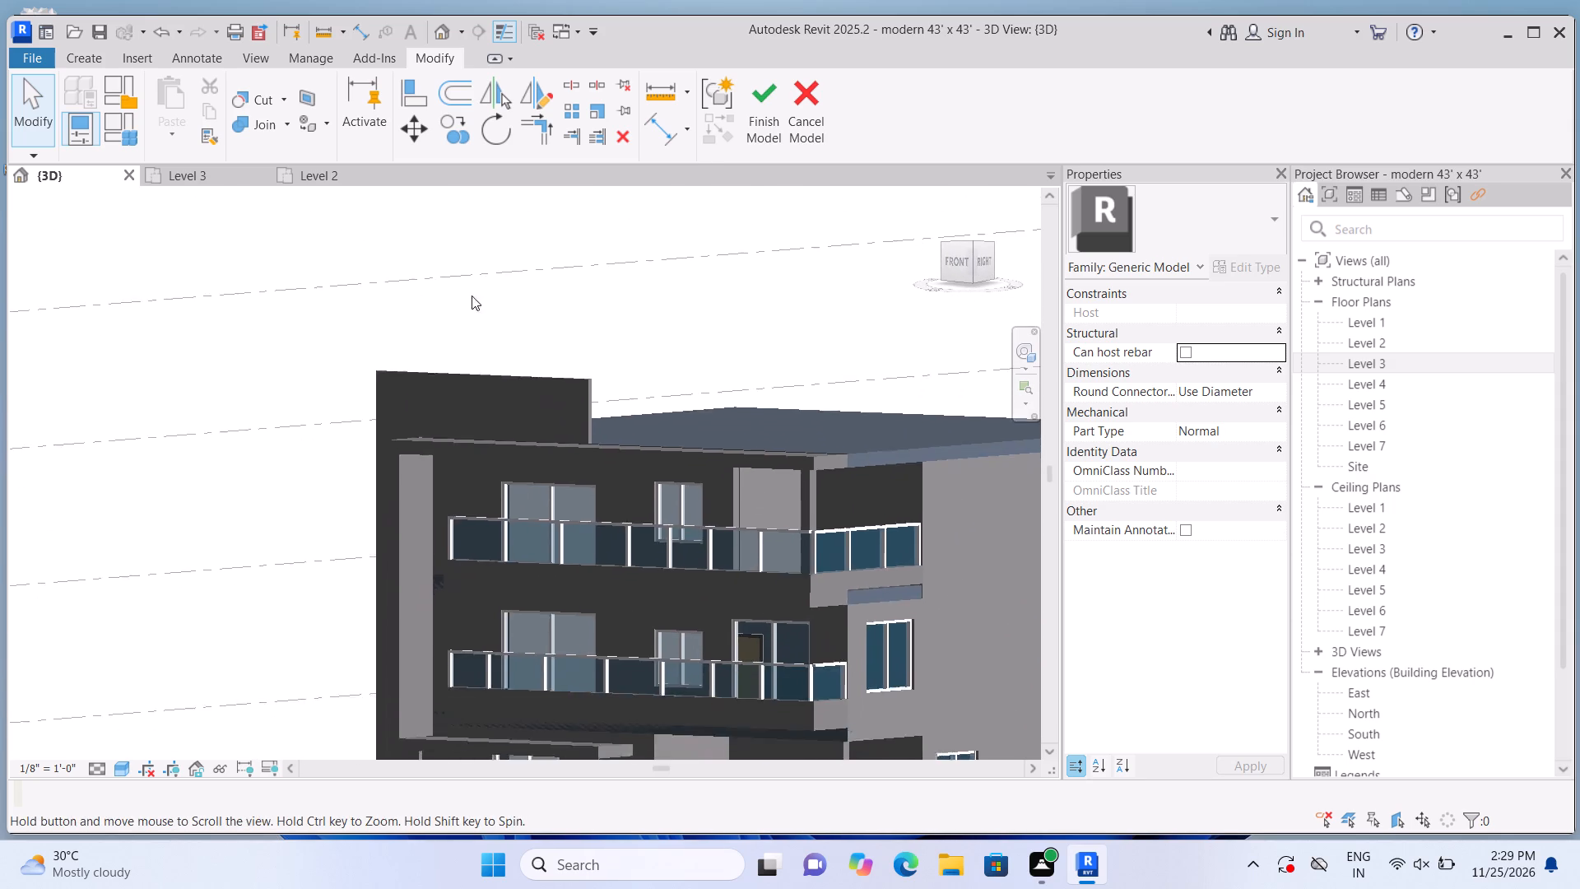
middle_drag(472, 296, 470, 296)
scroll(459, 301, down, 3)
middle_drag(509, 244, 490, 370)
scroll(443, 441, up, 3)
scroll(382, 536, up, 2)
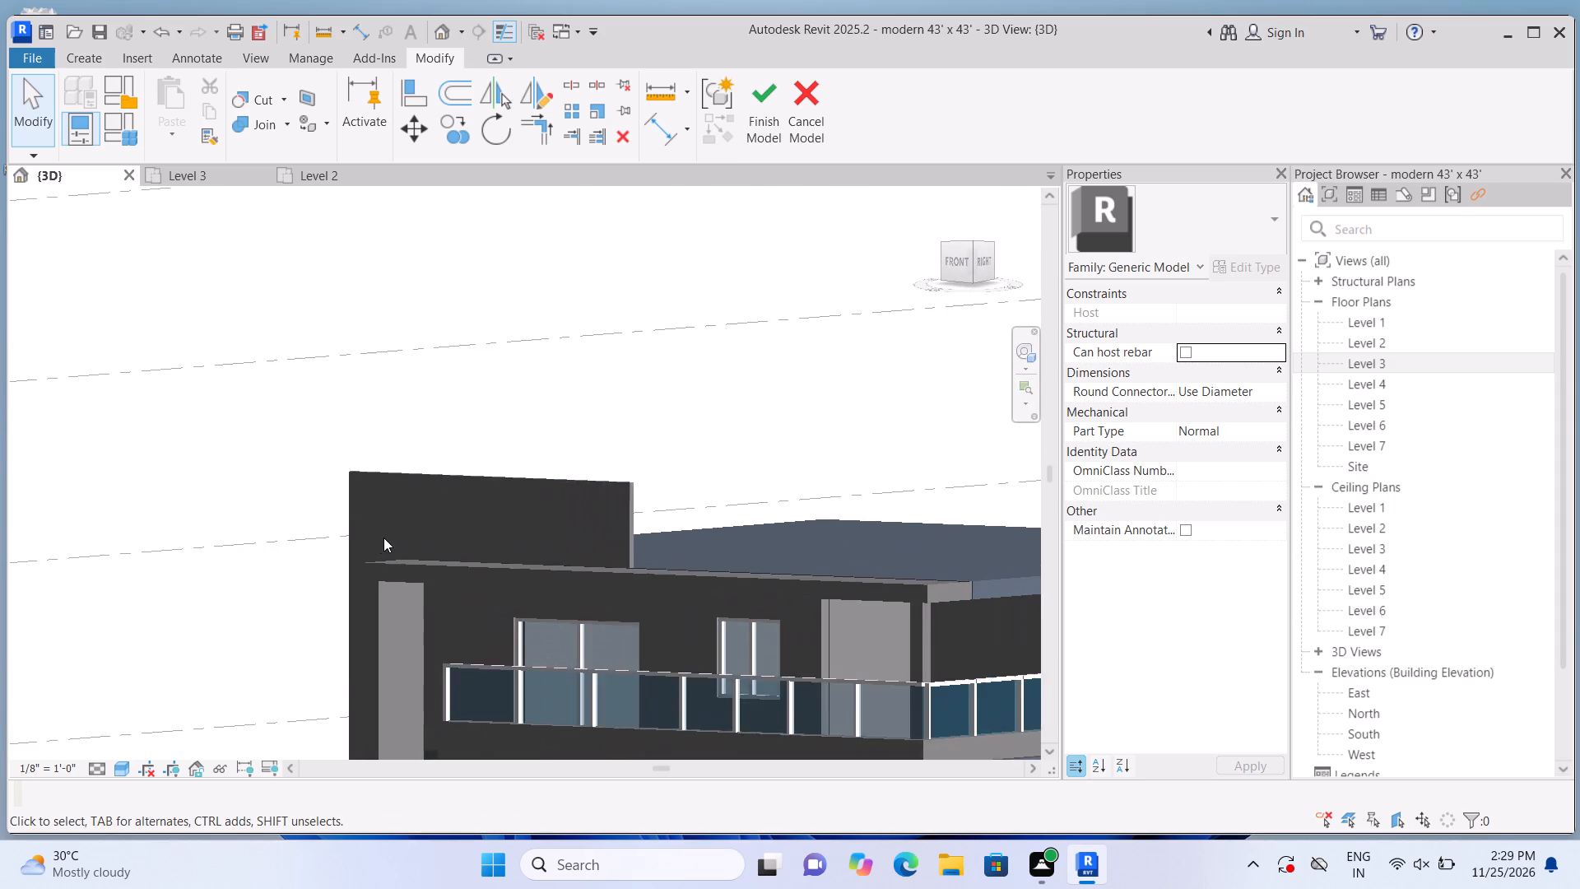
scroll(383, 538, up, 4)
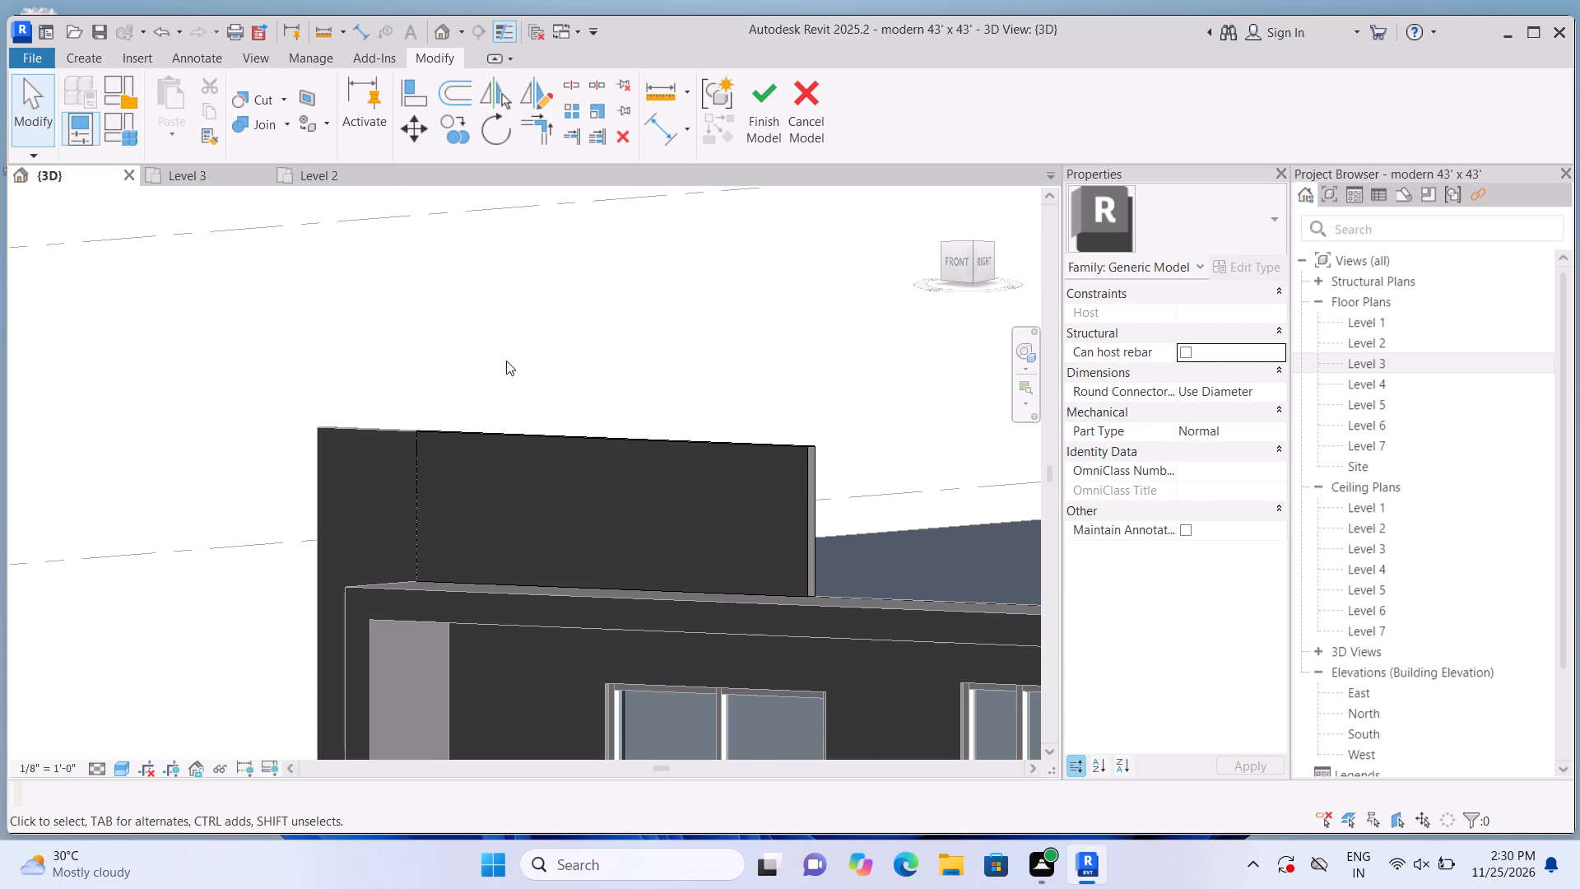
scroll(506, 361, up, 1)
scroll(482, 531, up, 4)
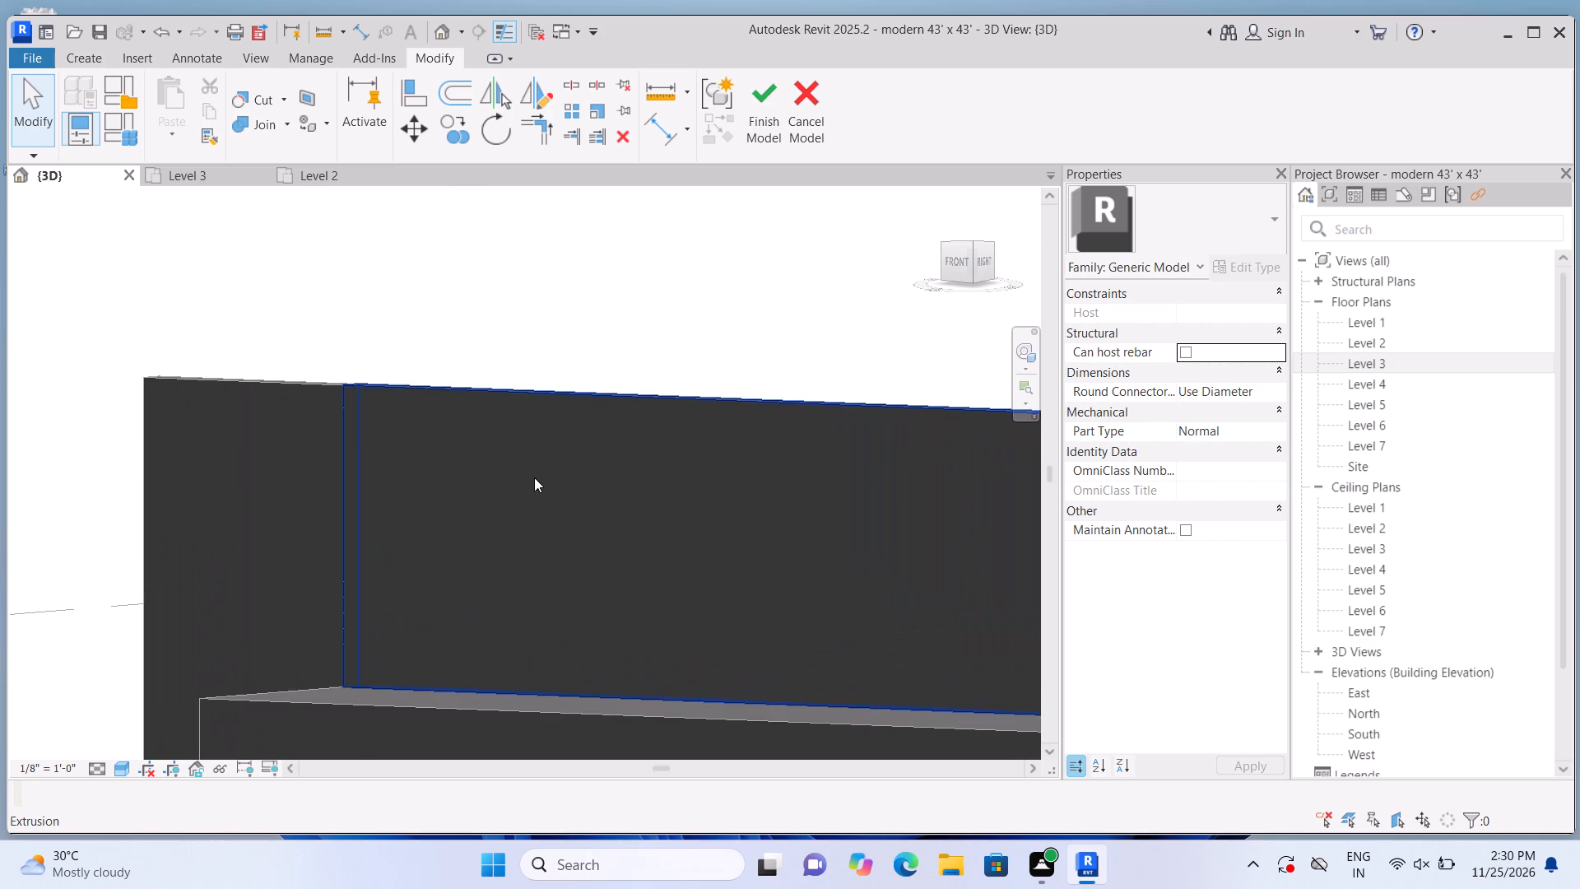
click(575, 349)
scroll(569, 338, down, 2)
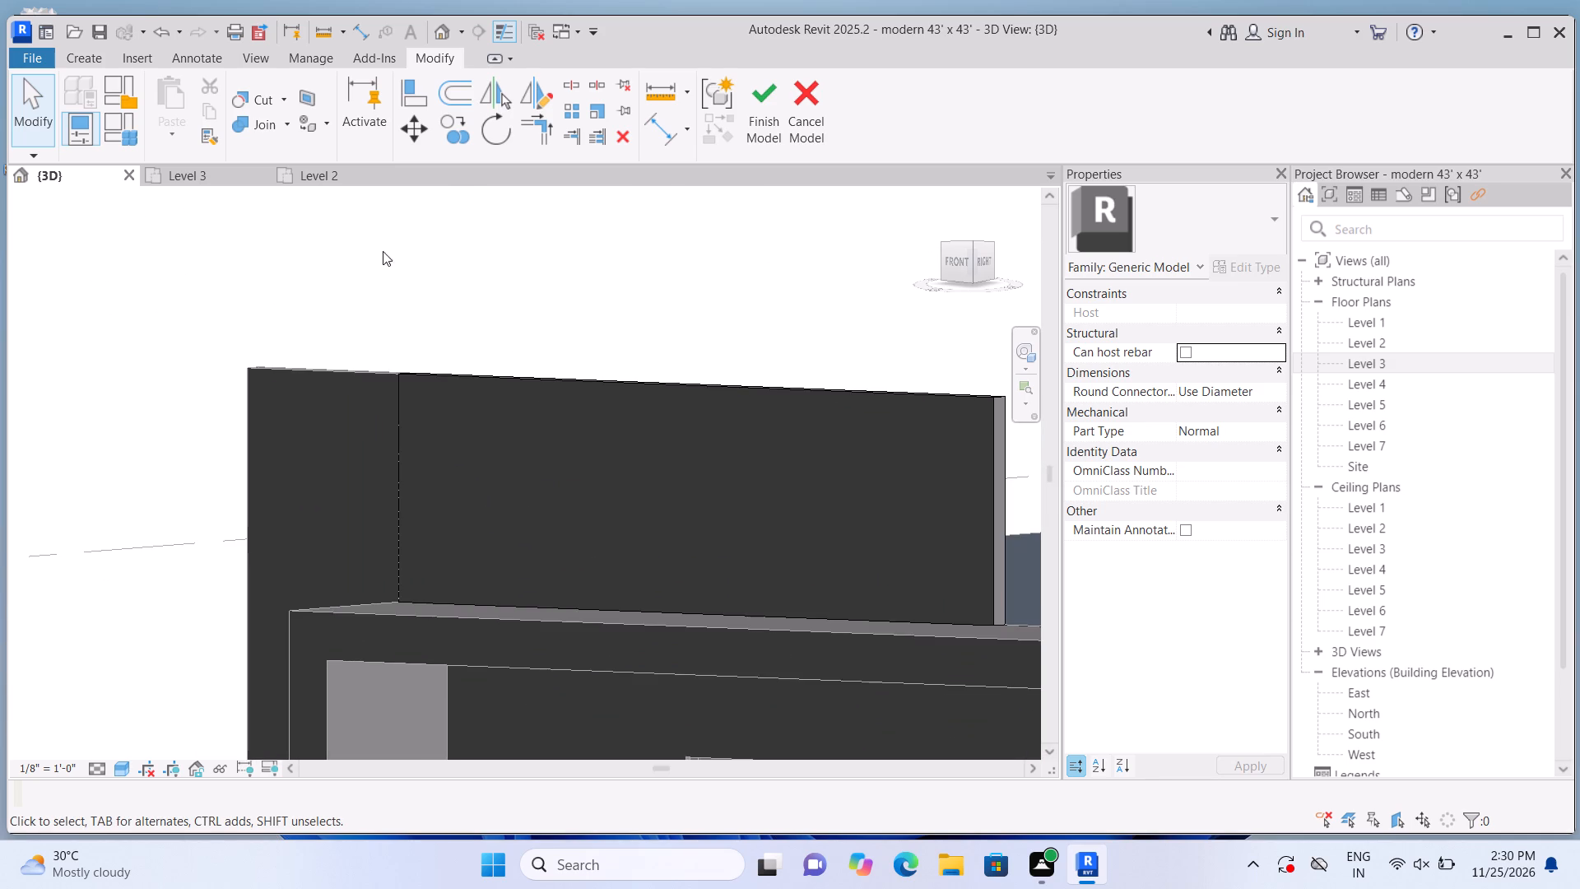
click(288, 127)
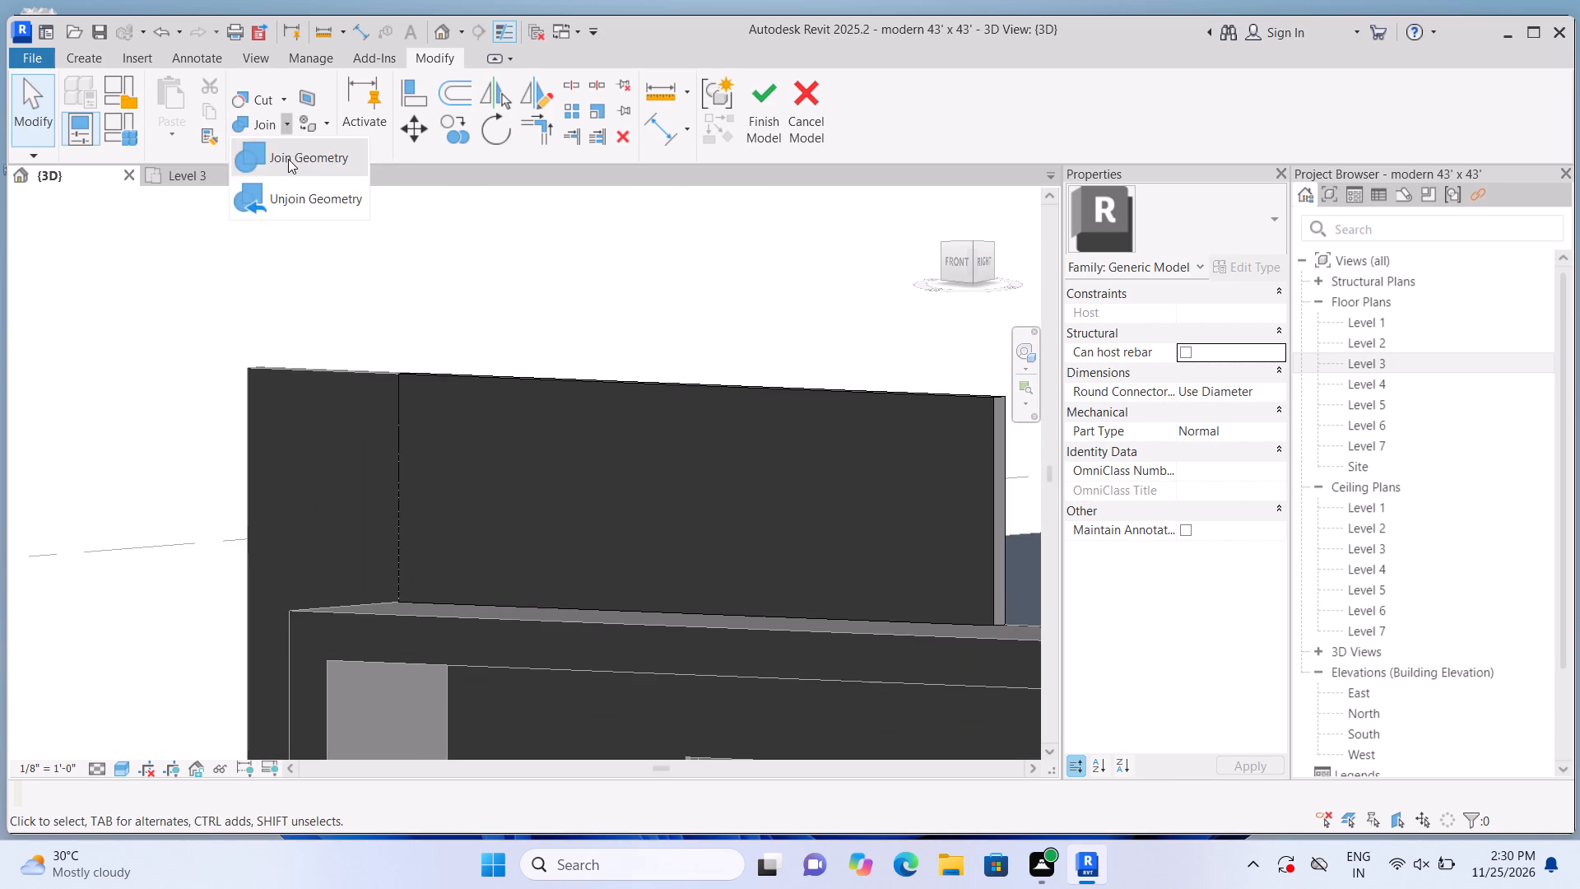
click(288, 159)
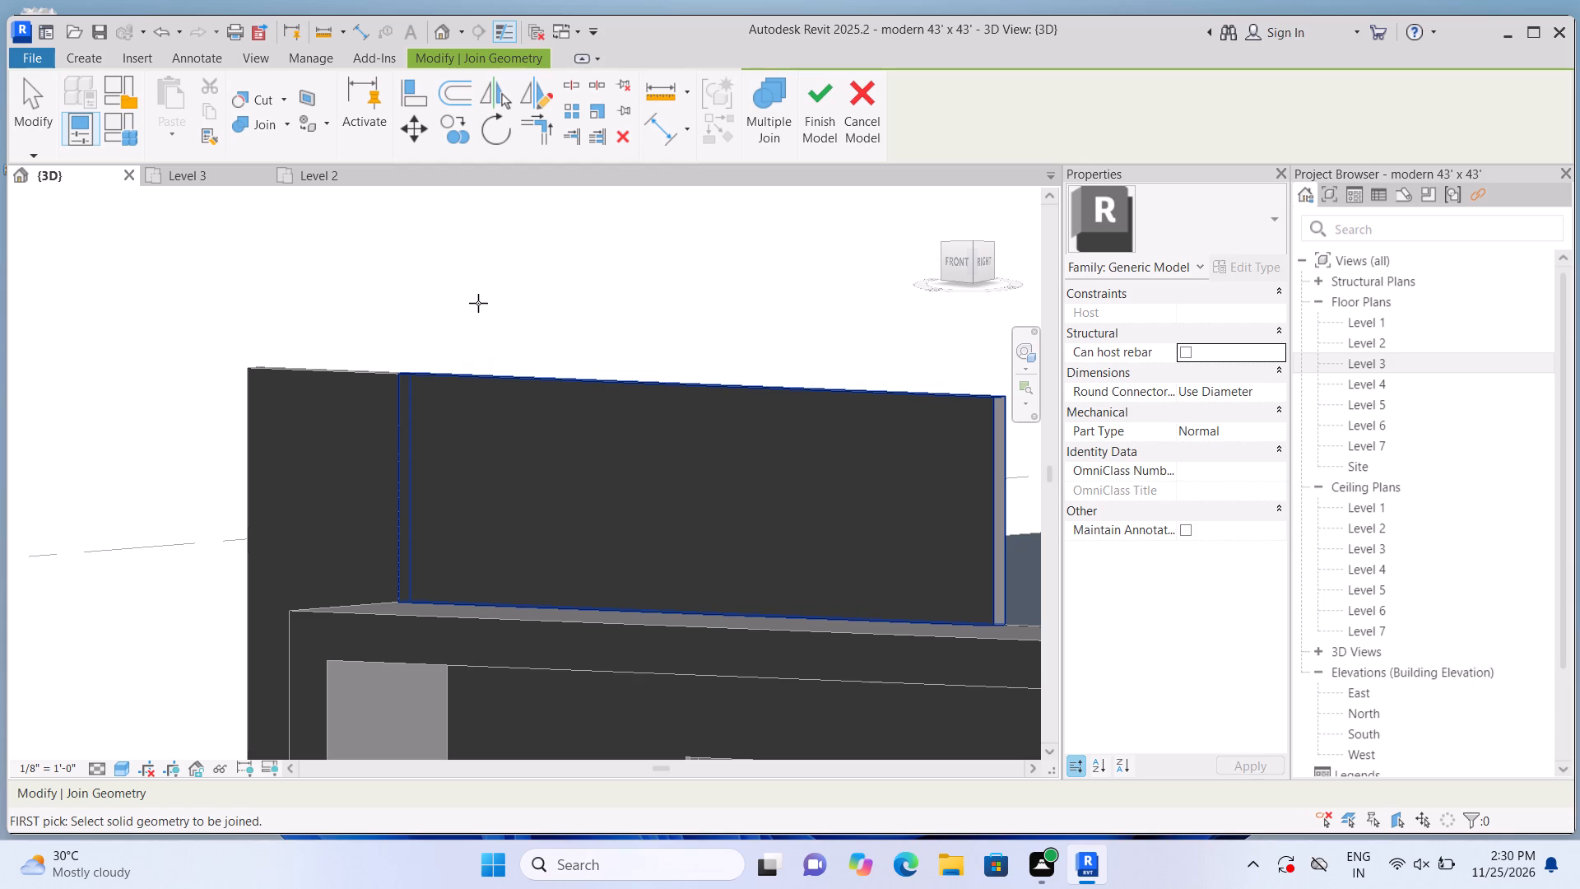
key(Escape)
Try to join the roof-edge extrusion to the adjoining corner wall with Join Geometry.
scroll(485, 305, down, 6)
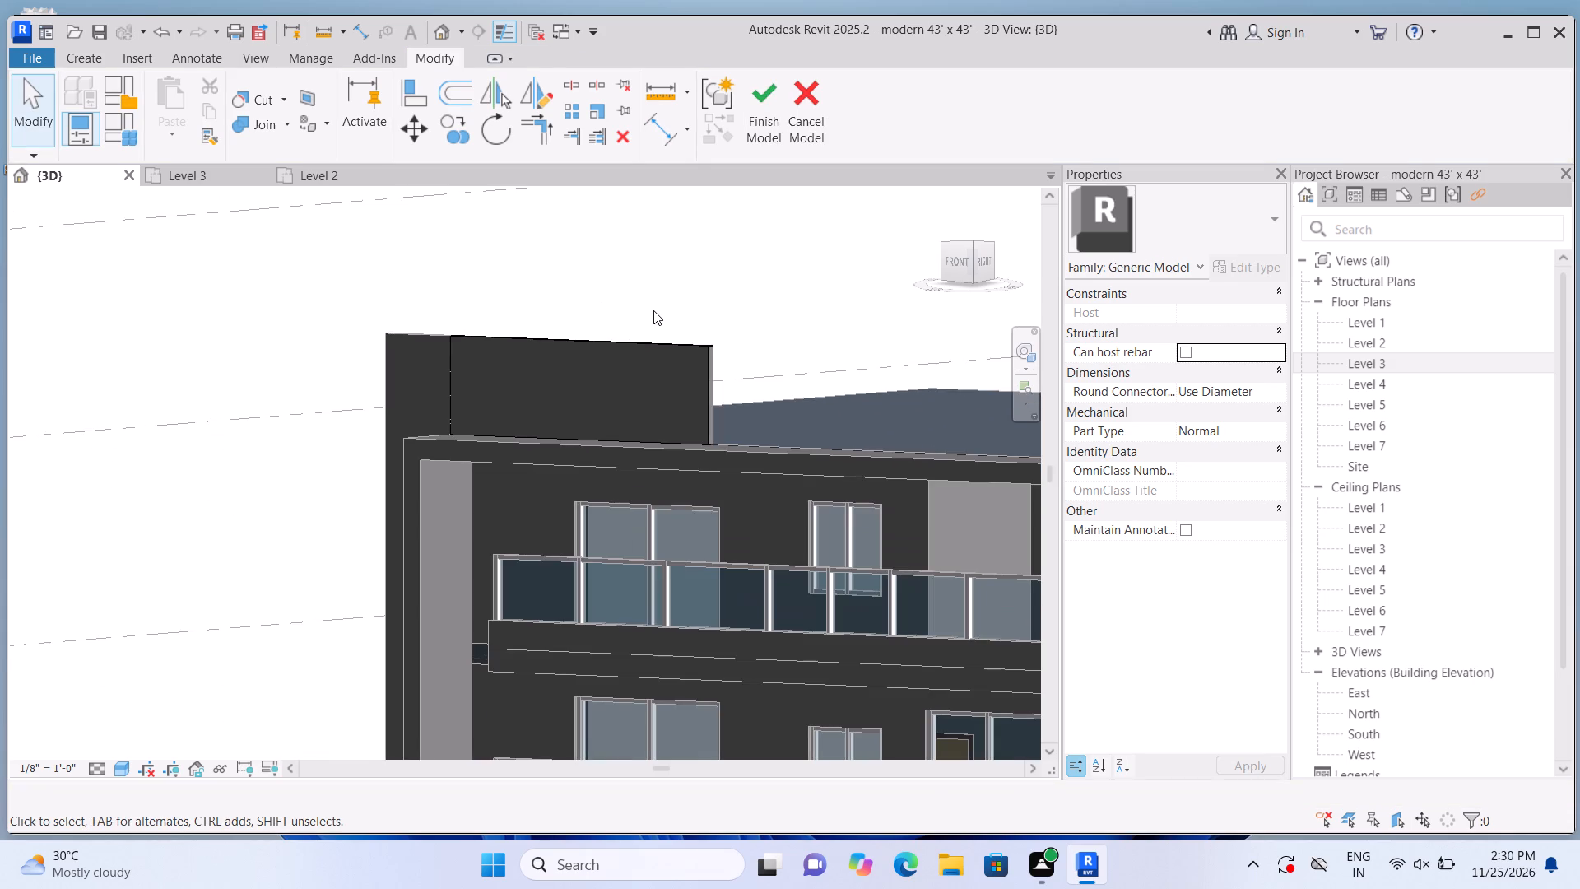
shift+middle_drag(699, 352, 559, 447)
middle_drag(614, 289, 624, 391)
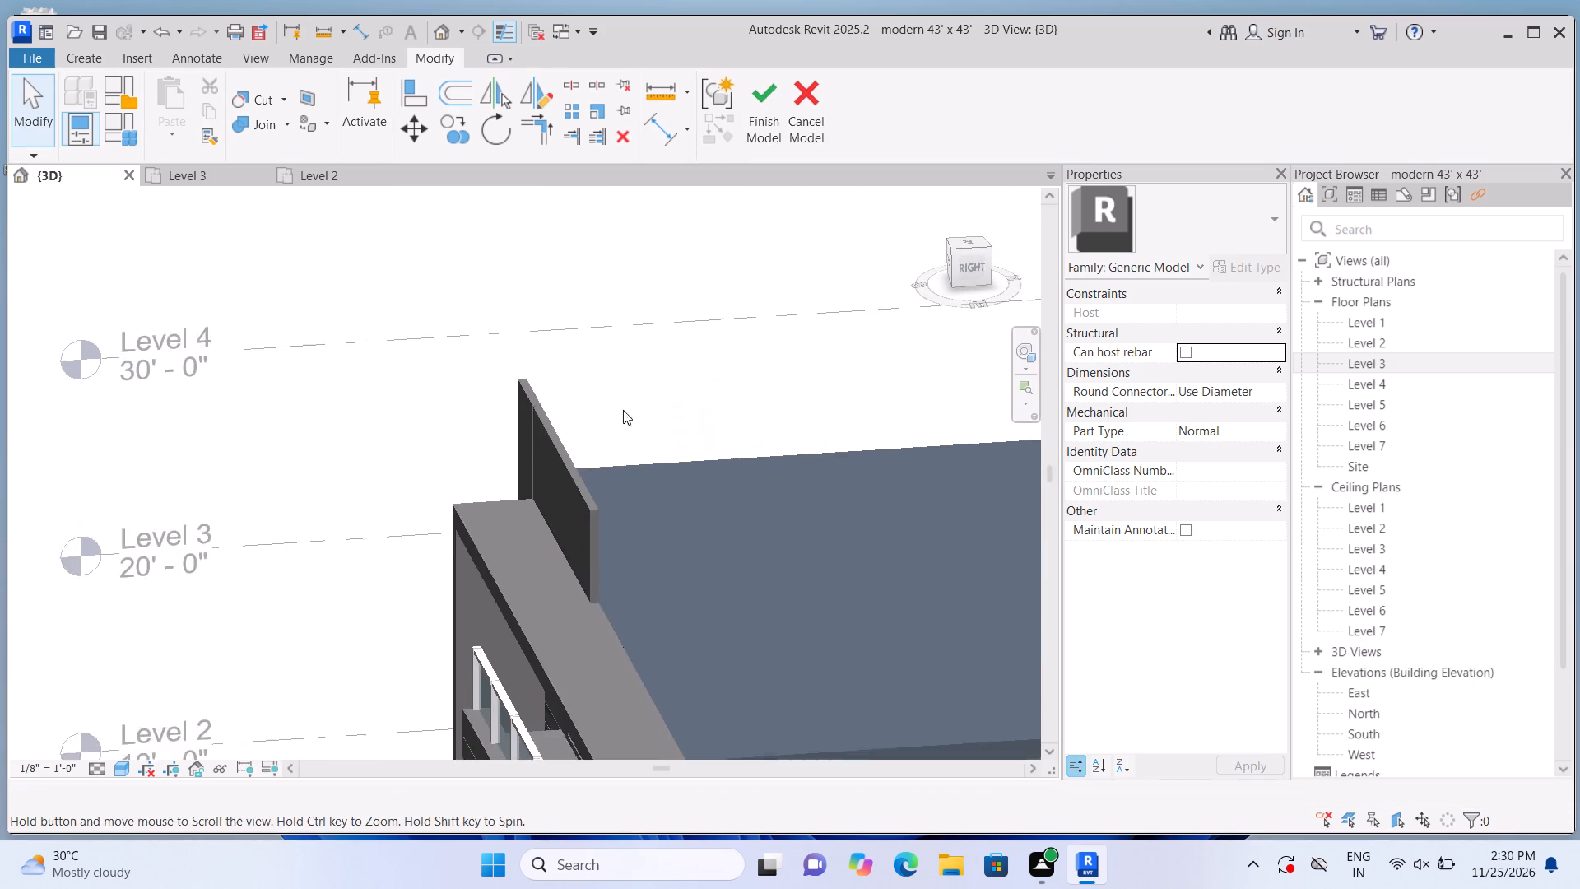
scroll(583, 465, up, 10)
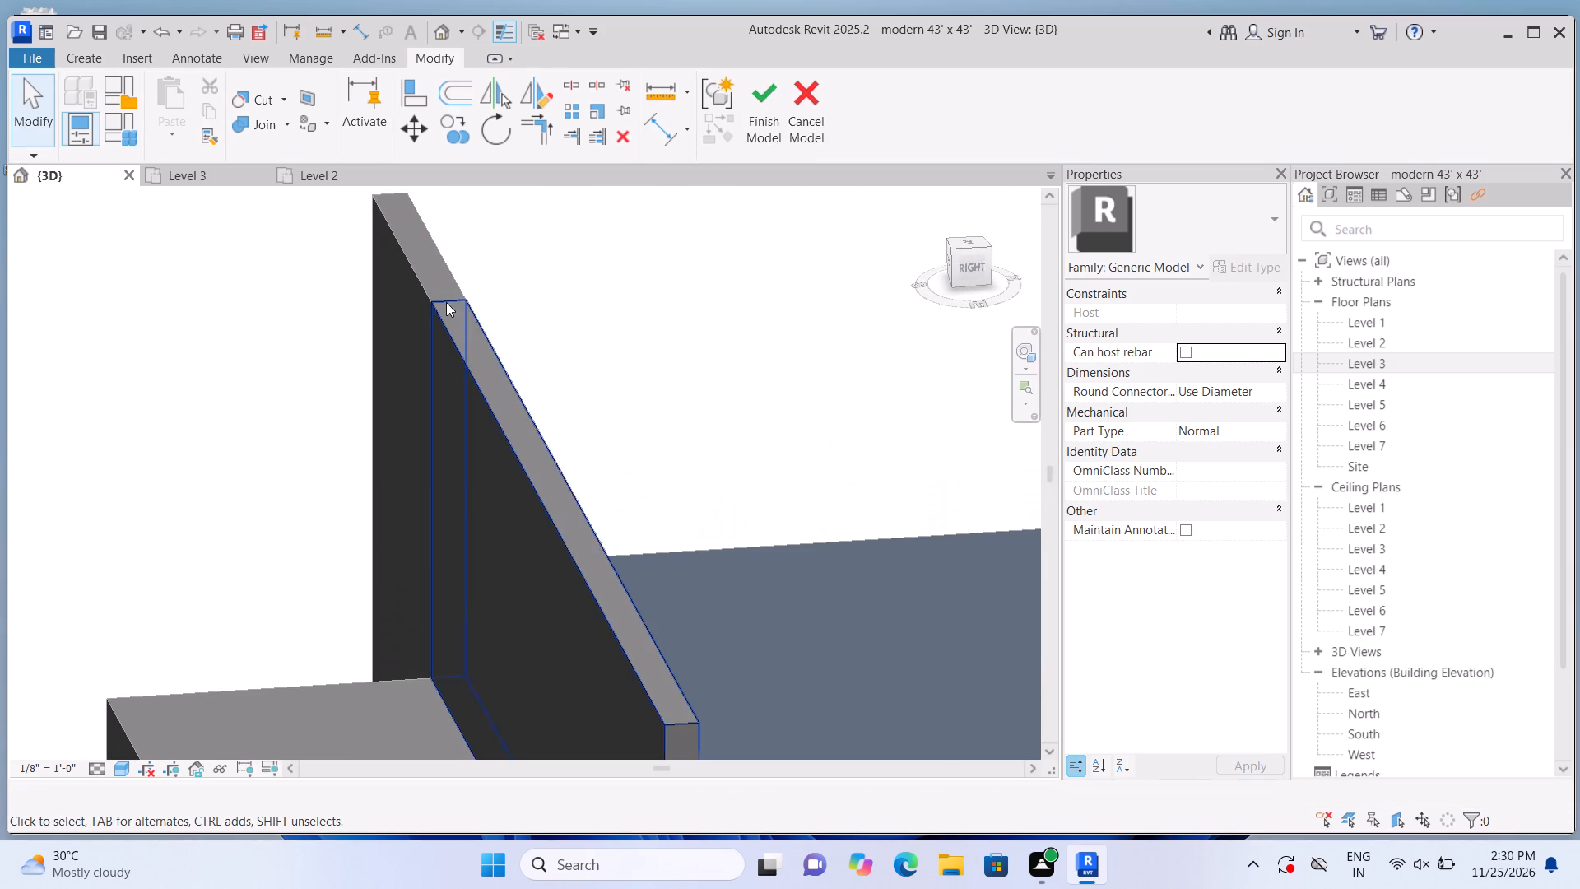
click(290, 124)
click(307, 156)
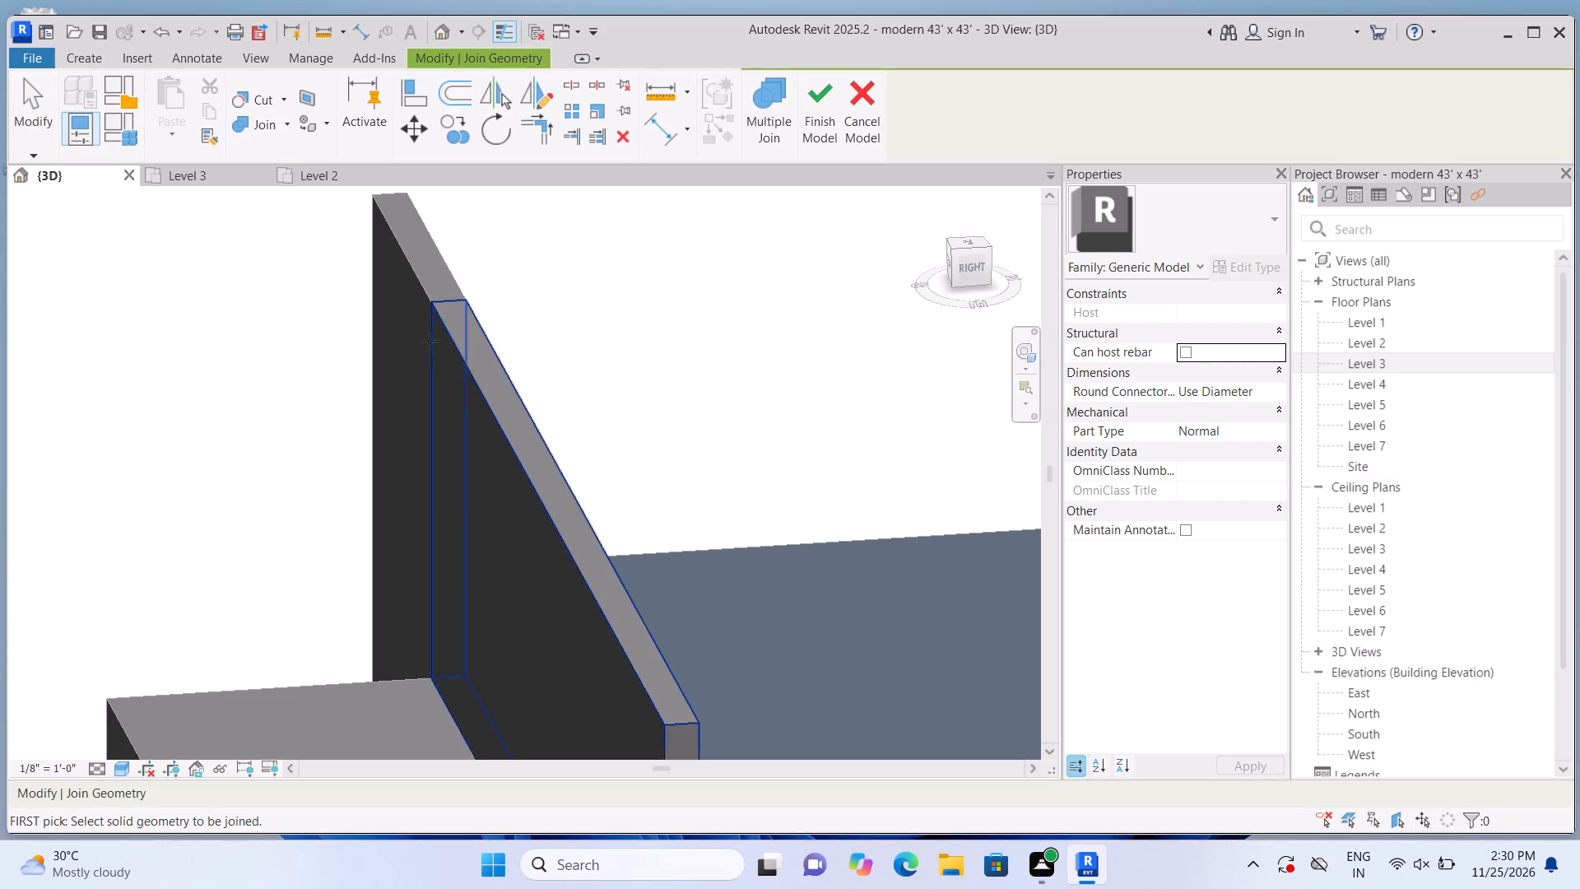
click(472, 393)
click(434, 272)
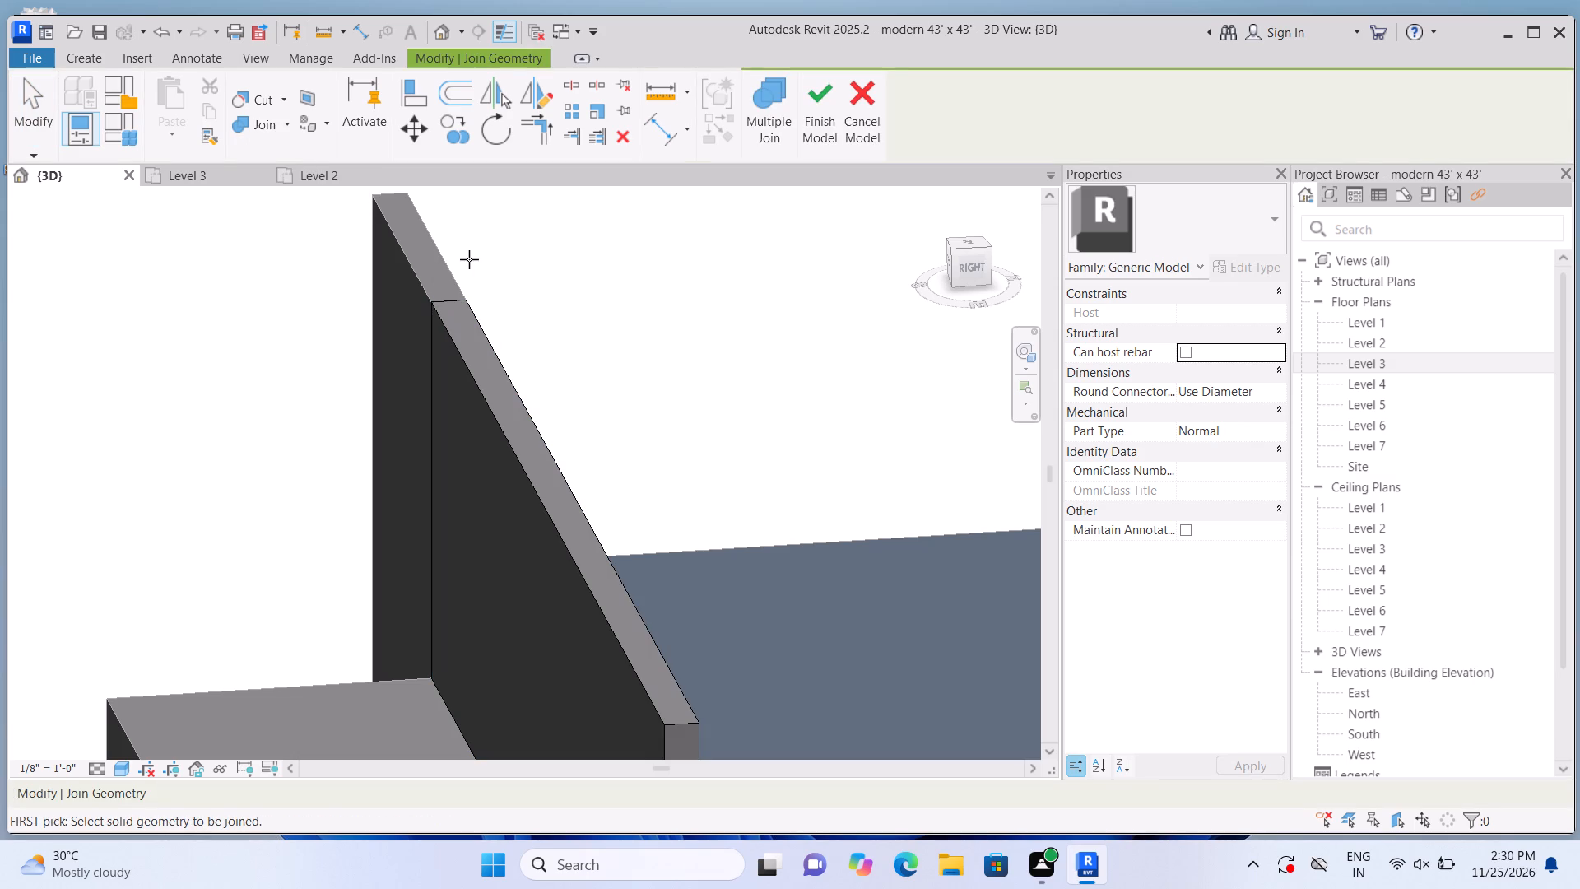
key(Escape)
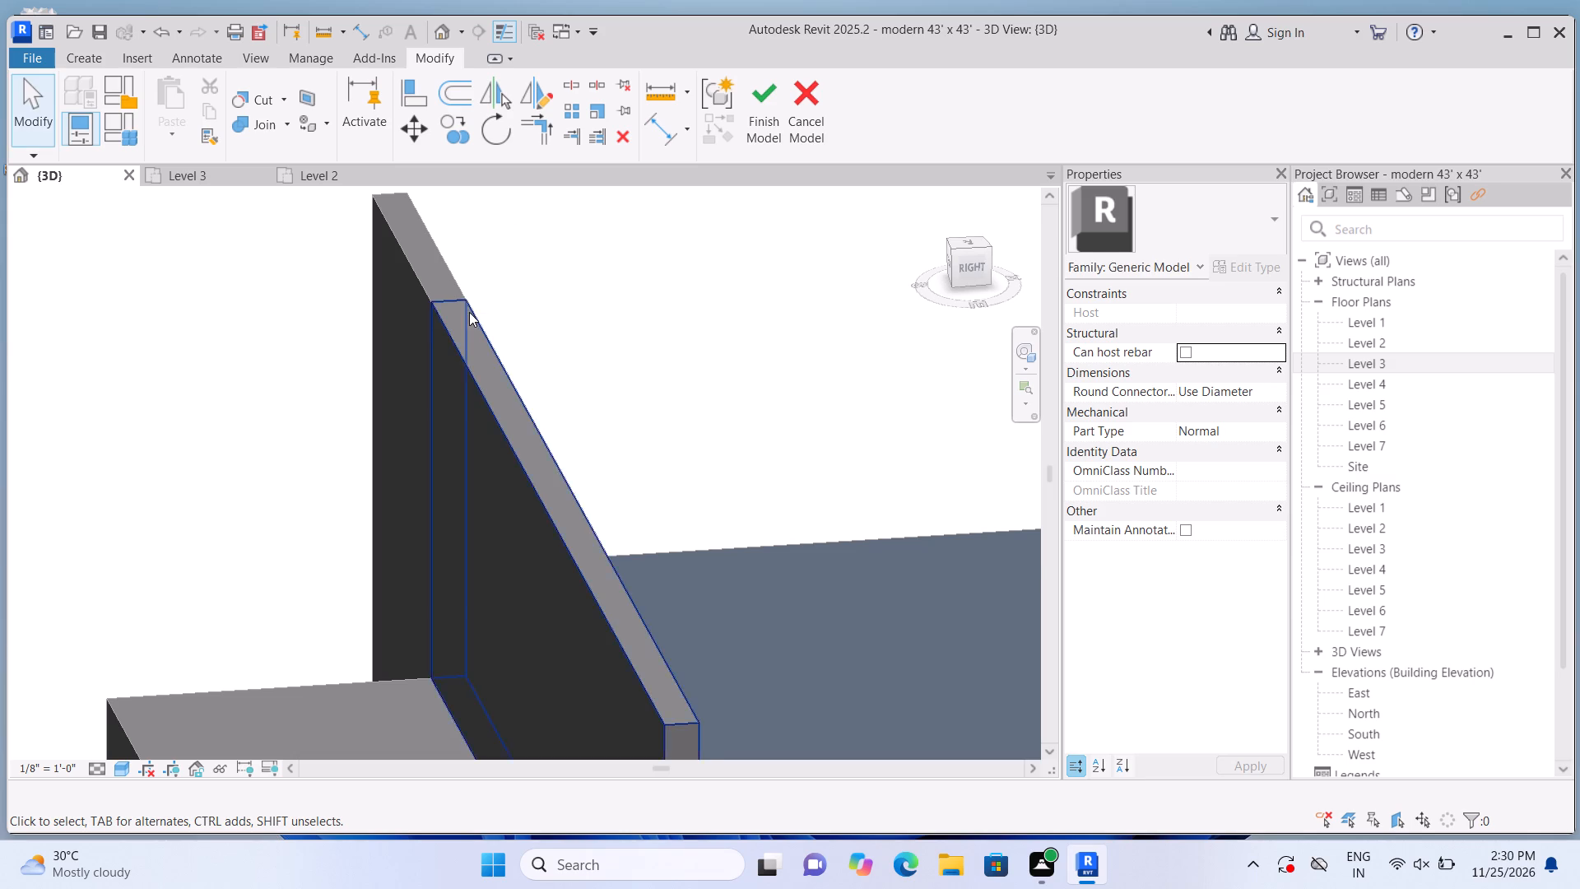
Extend the inner end of the roof-edge extrusion slightly into the adjoining corner wall.
scroll(469, 312, up, 1)
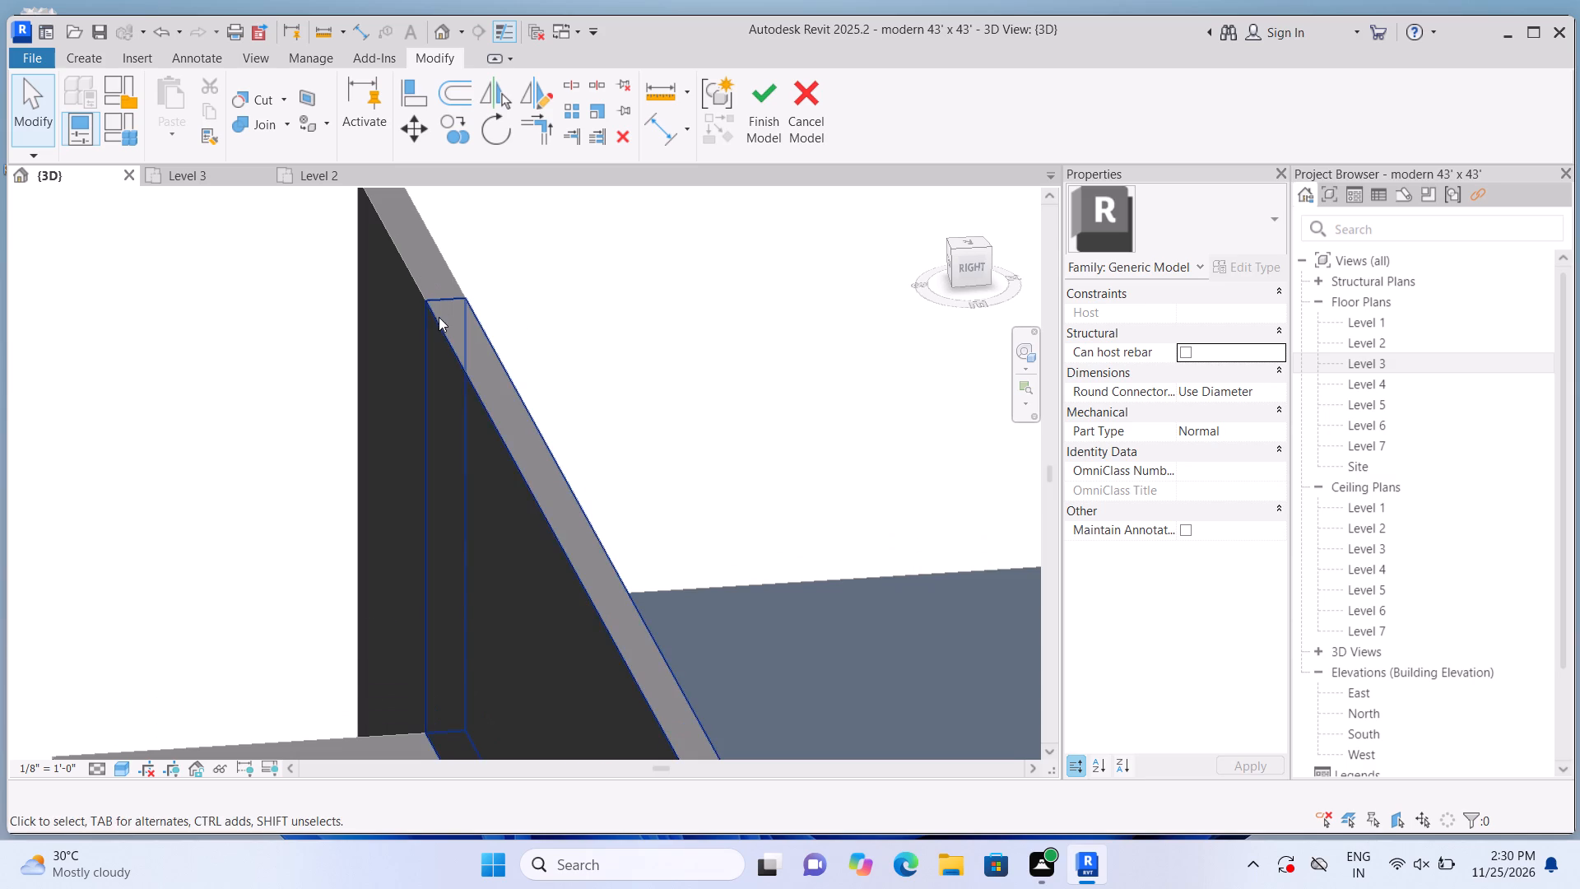
click(439, 317)
click(443, 503)
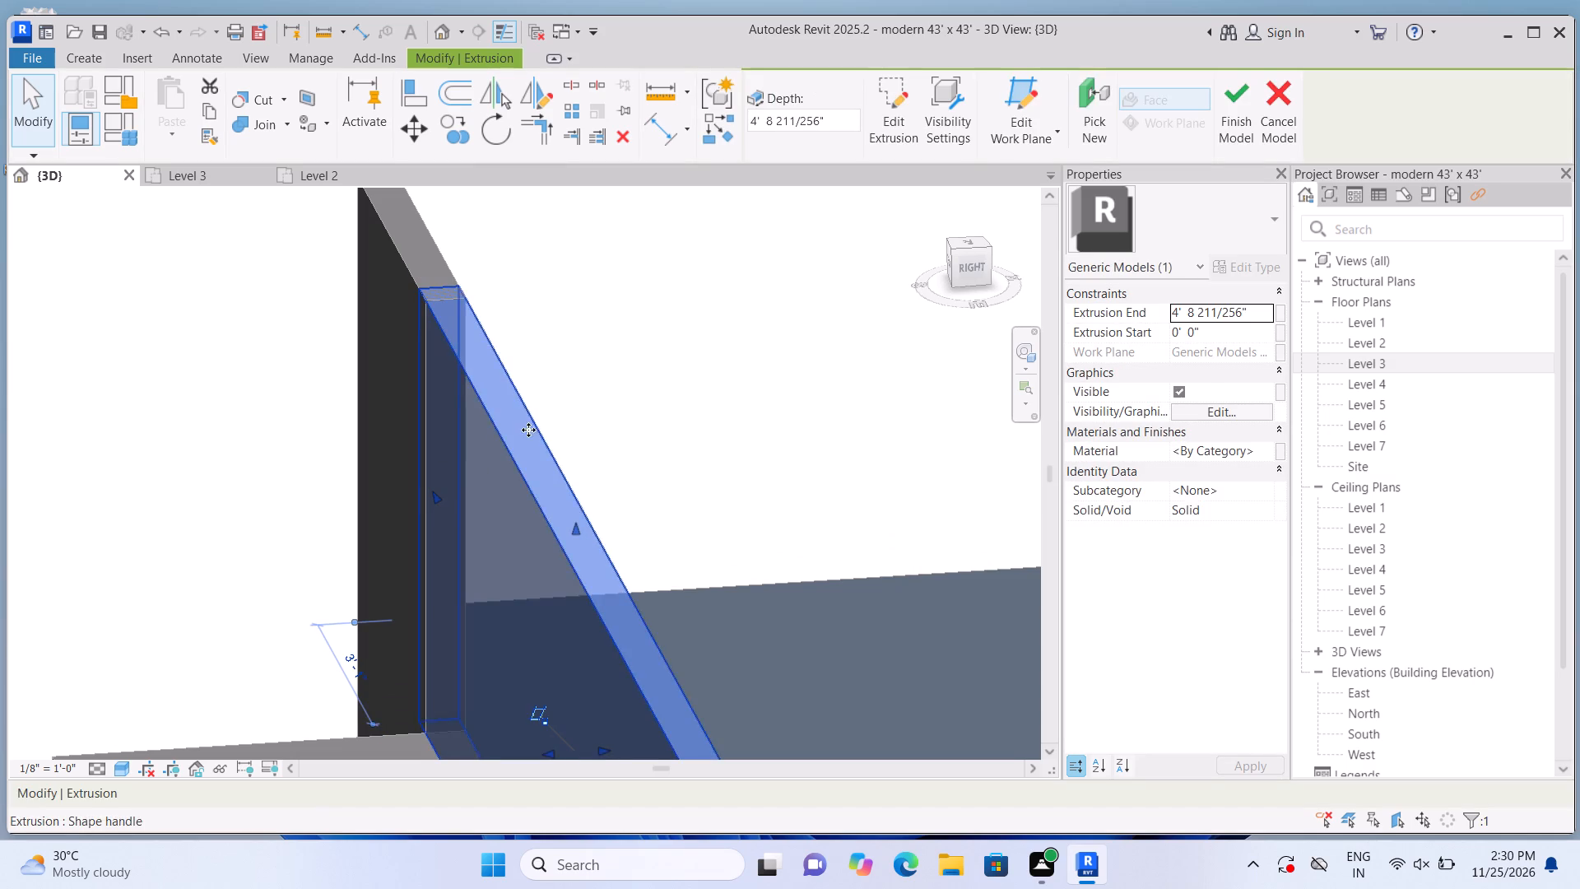
click(550, 410)
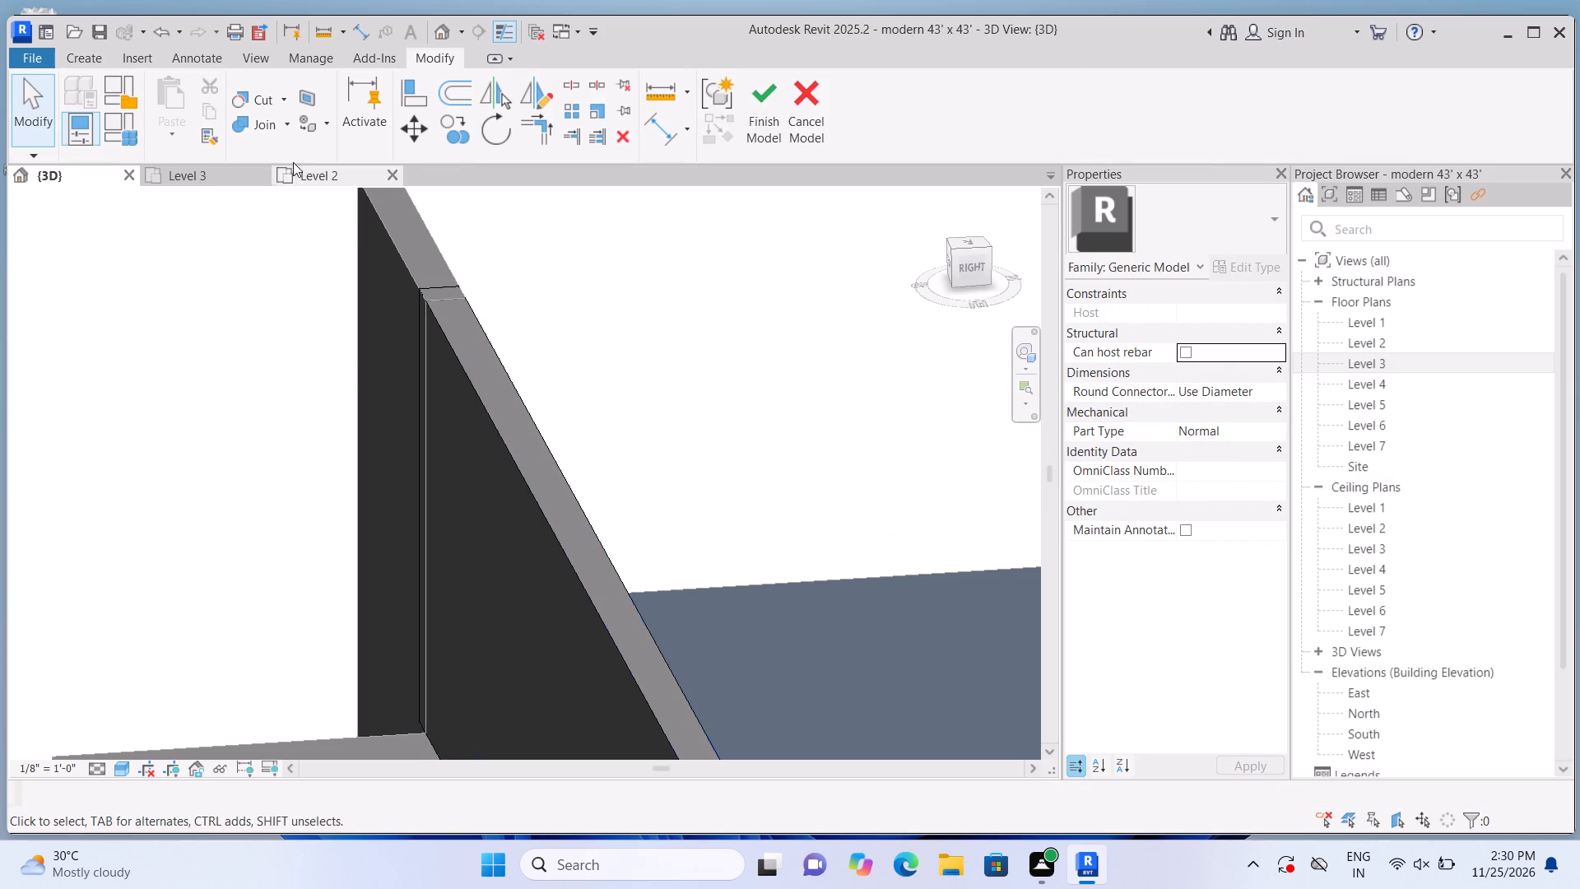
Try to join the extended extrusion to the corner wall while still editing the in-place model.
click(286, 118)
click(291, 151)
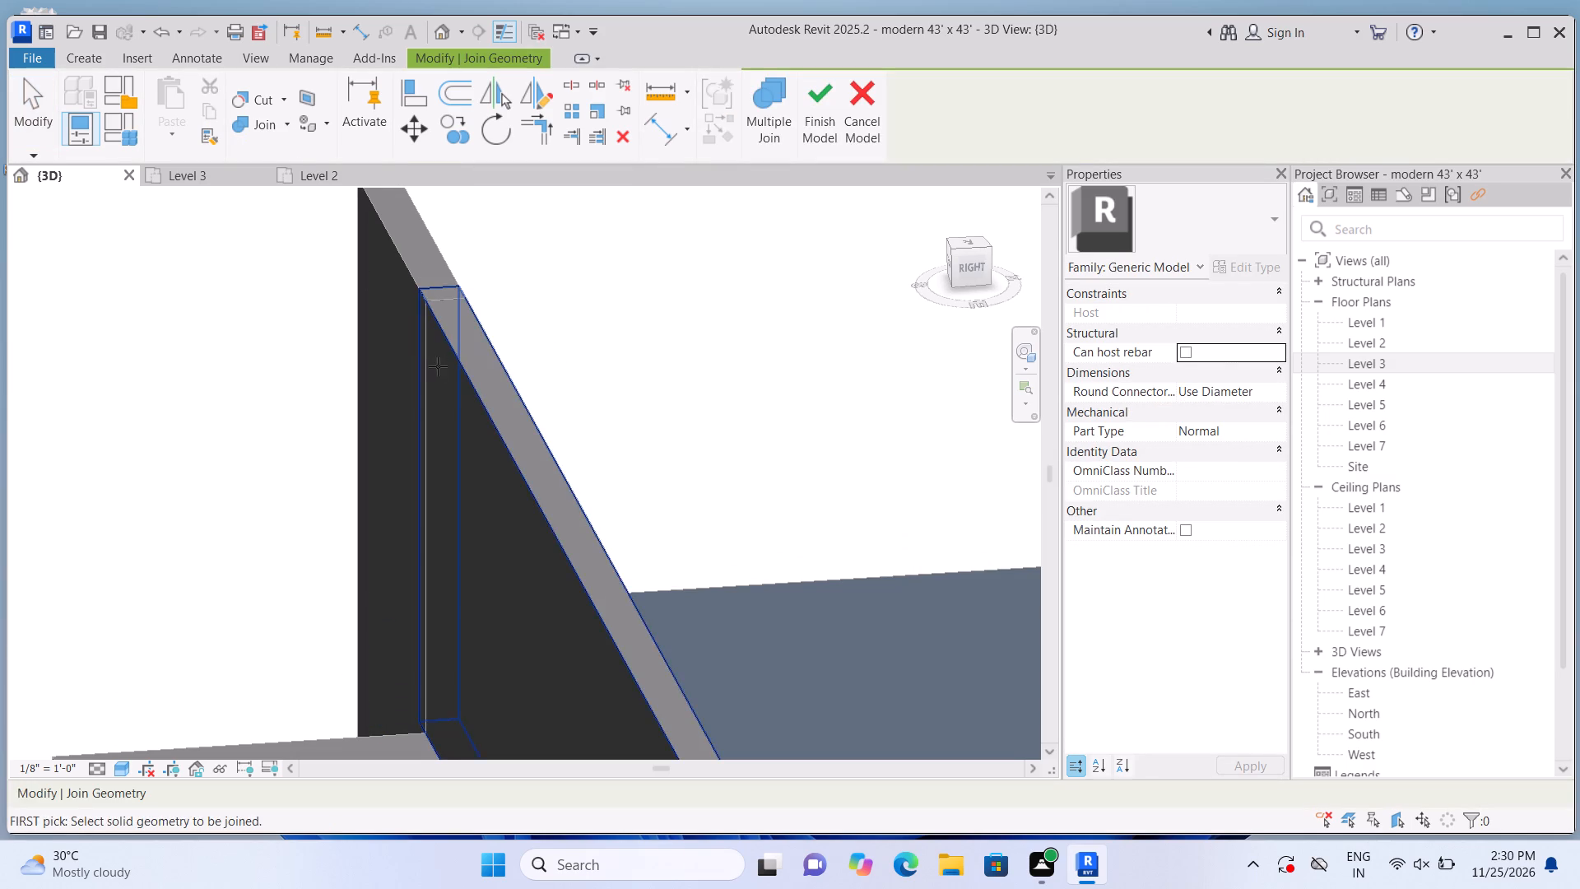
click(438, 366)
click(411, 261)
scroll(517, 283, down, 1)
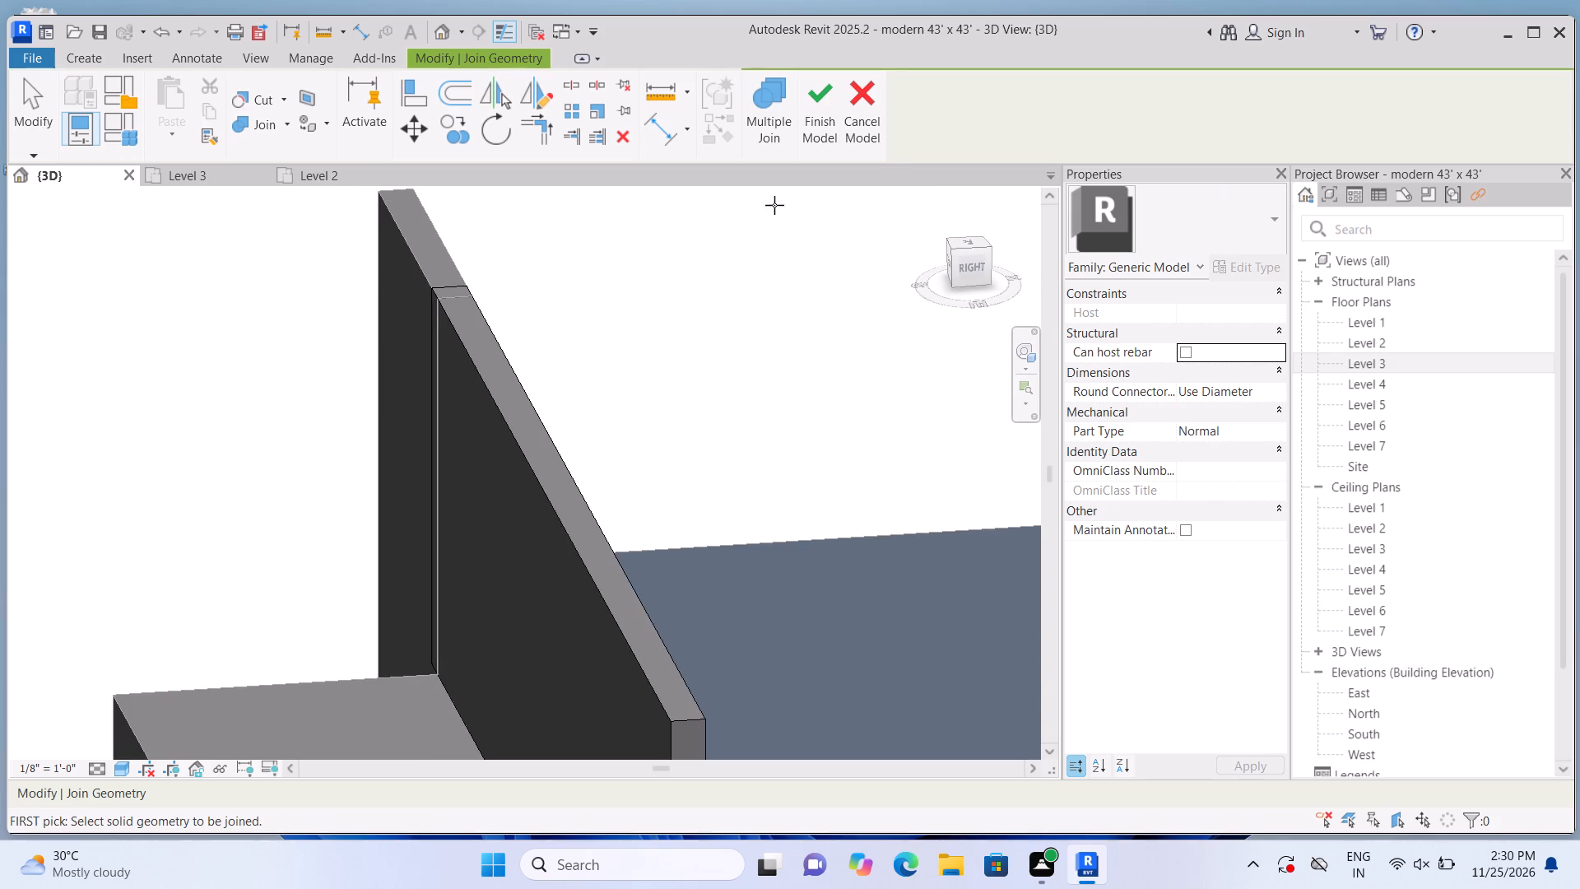
Finish the in-place generic model.
click(821, 127)
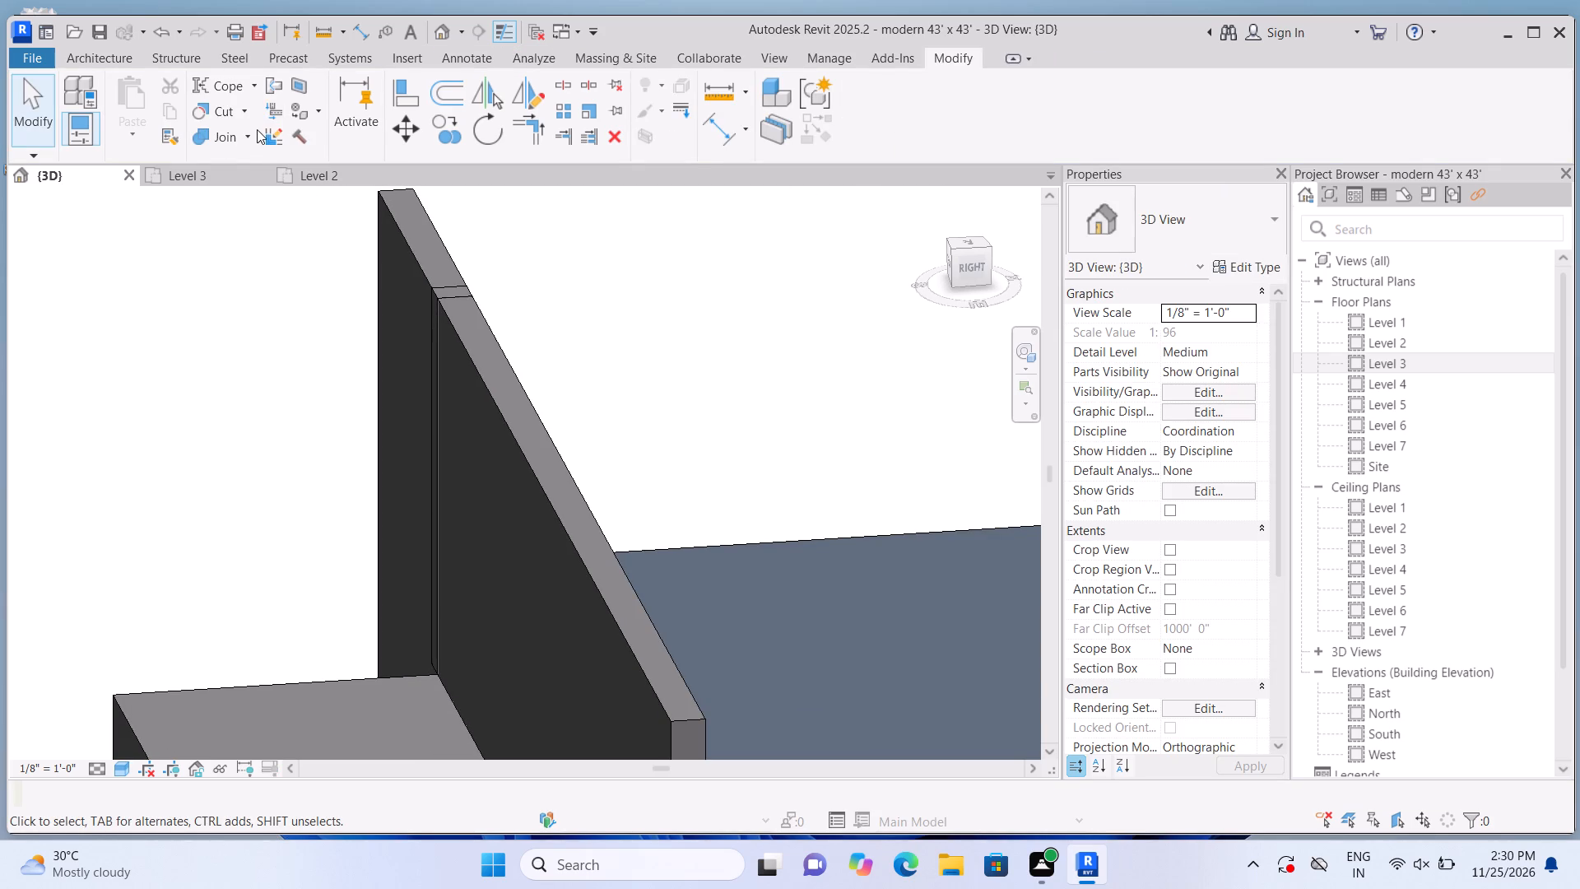
Join the corner wall and the finished roof-edge generic model with Join Geometry.
click(249, 133)
click(253, 165)
click(417, 351)
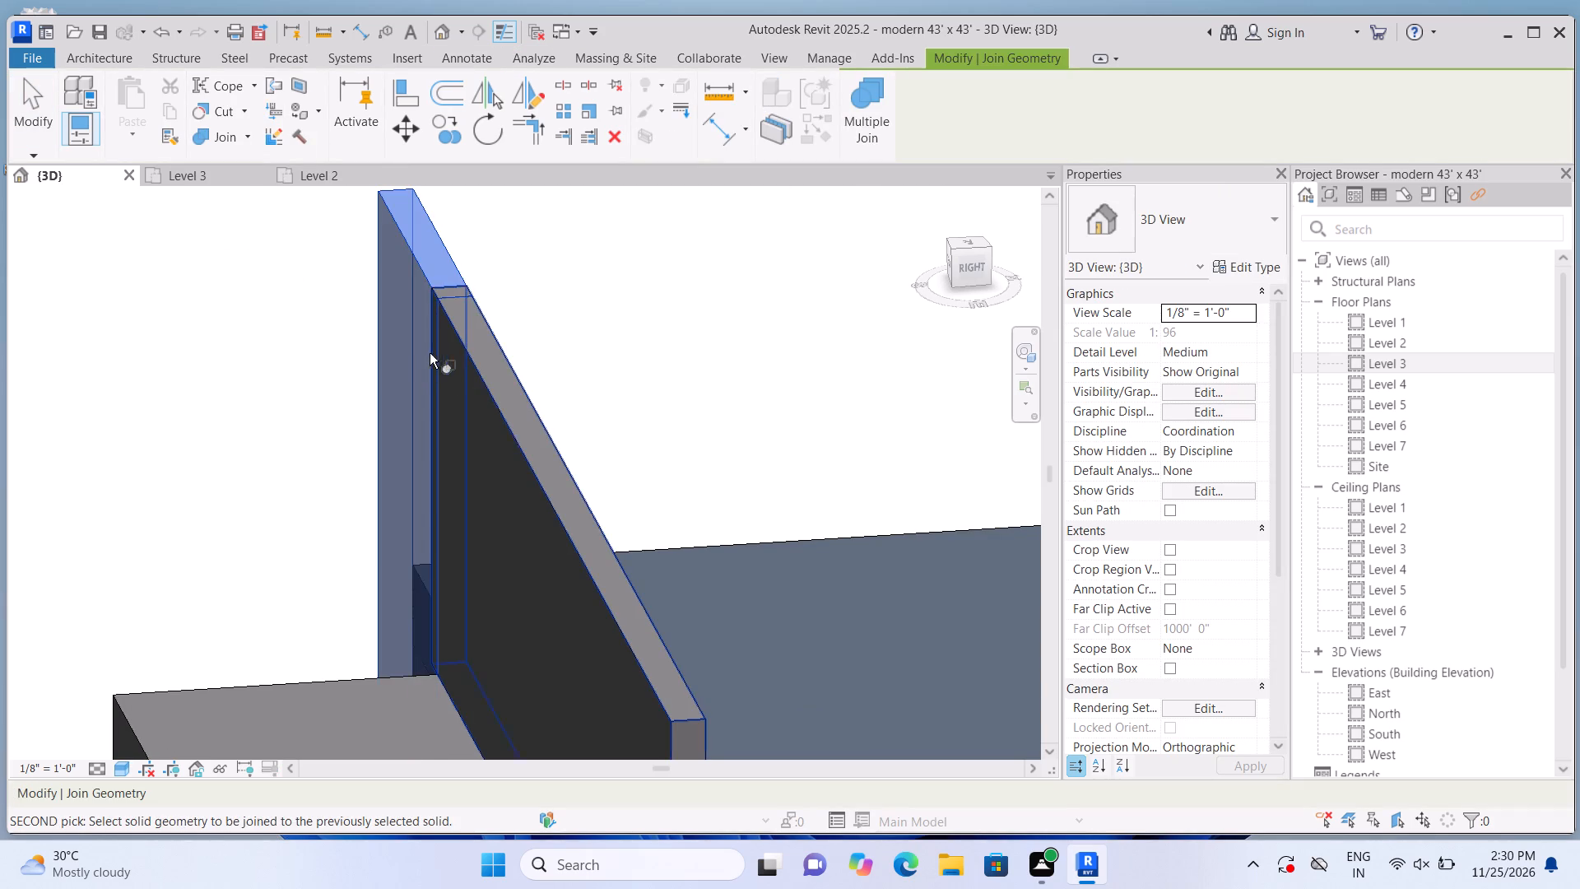
click(495, 425)
click(511, 433)
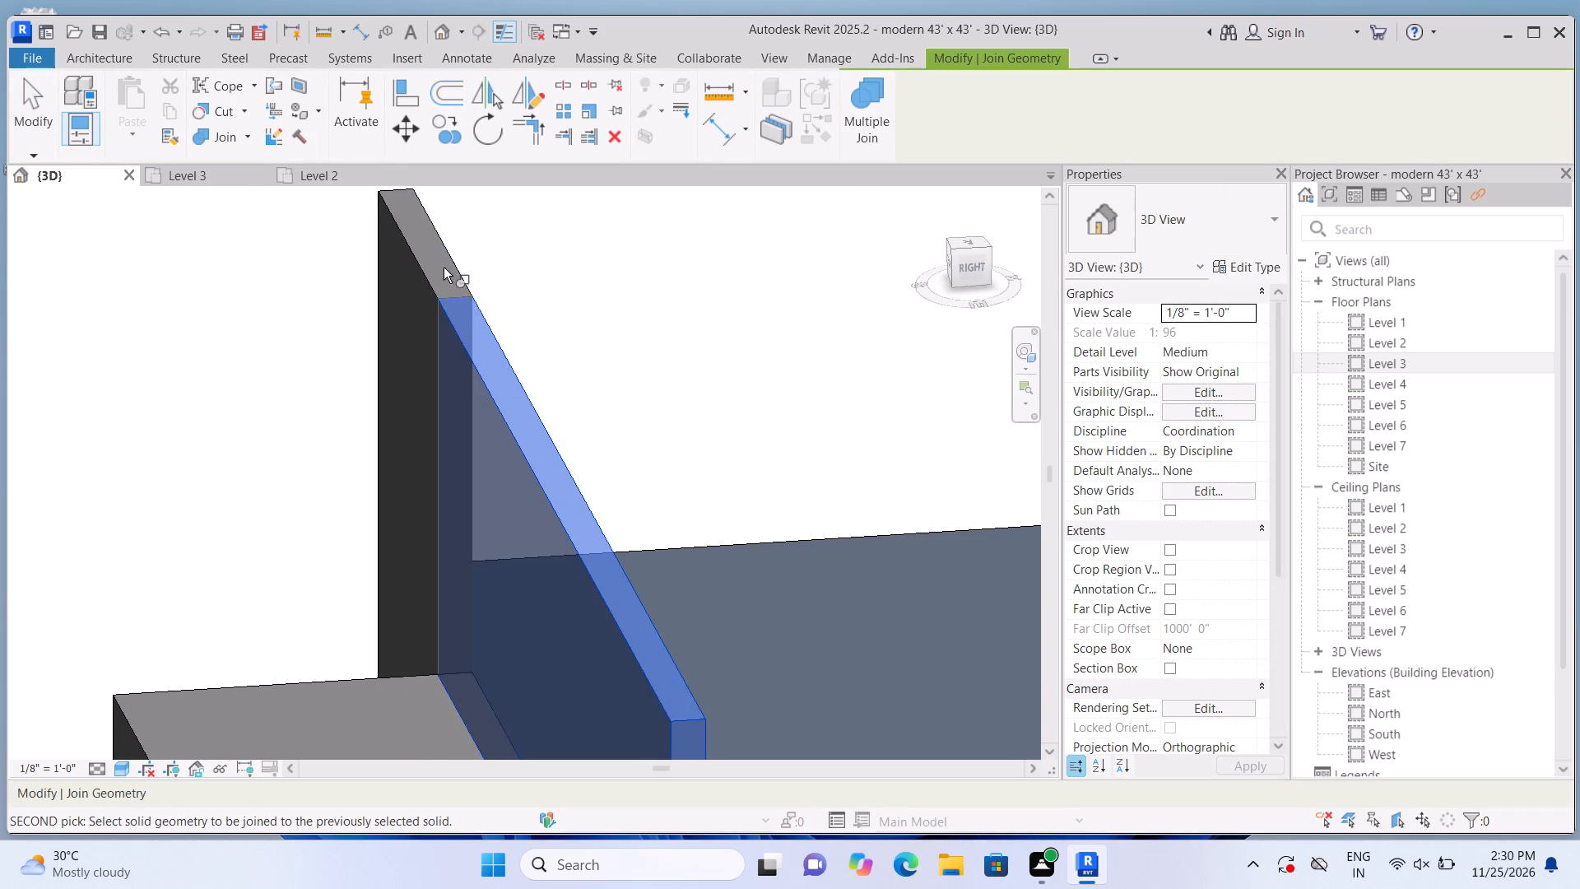
click(429, 269)
click(435, 250)
click(486, 398)
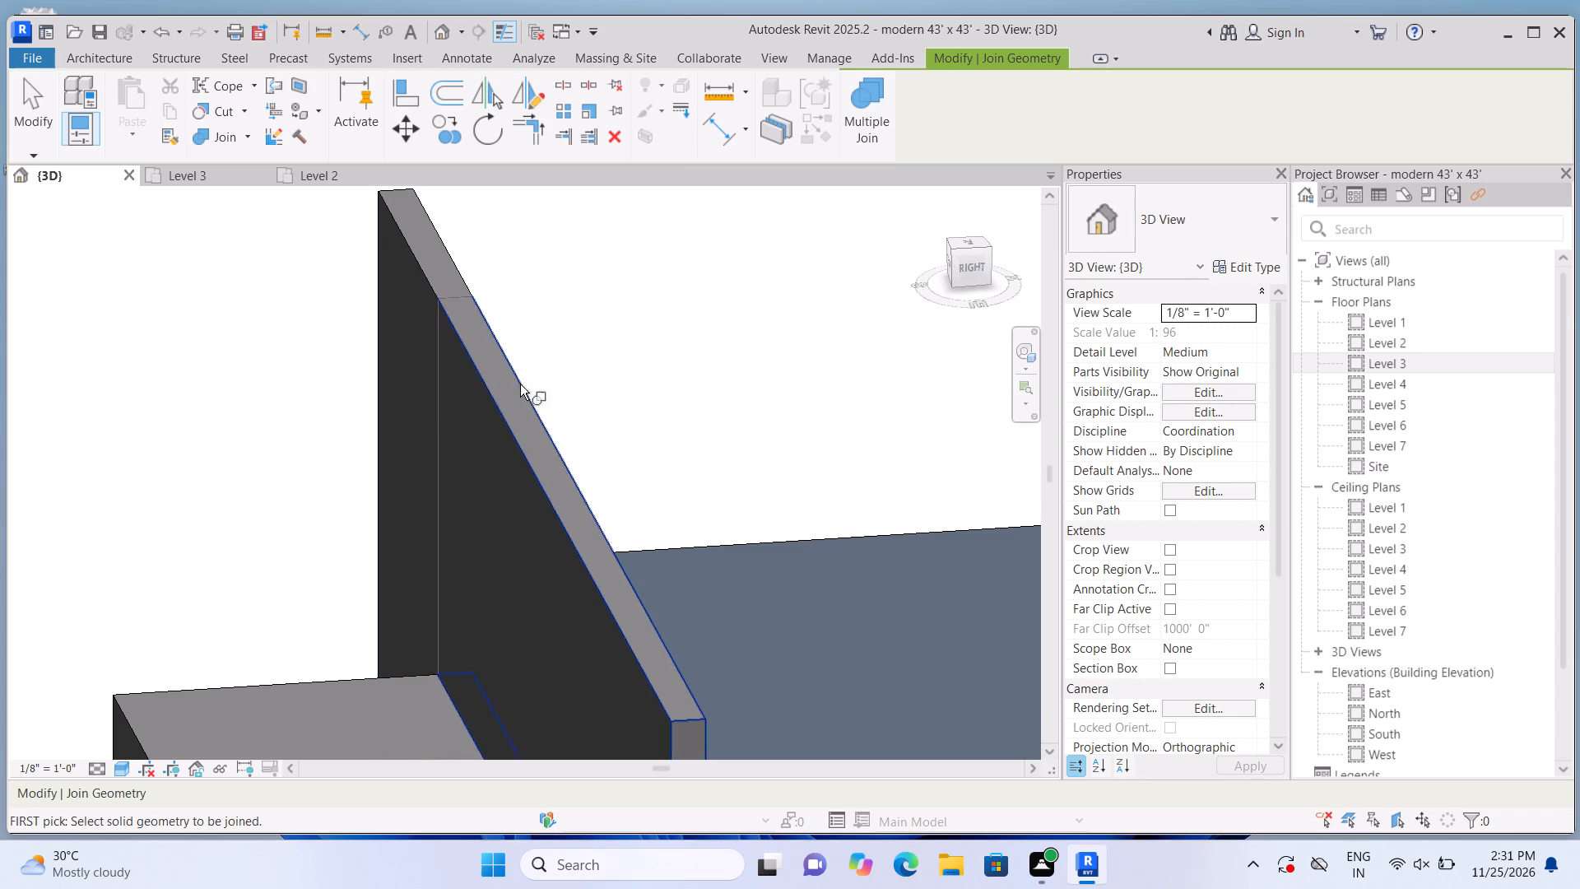
key(Escape)
Examine the joined roof-edge wall and the seam at the corner wall from the back and front.
scroll(553, 334, down, 1)
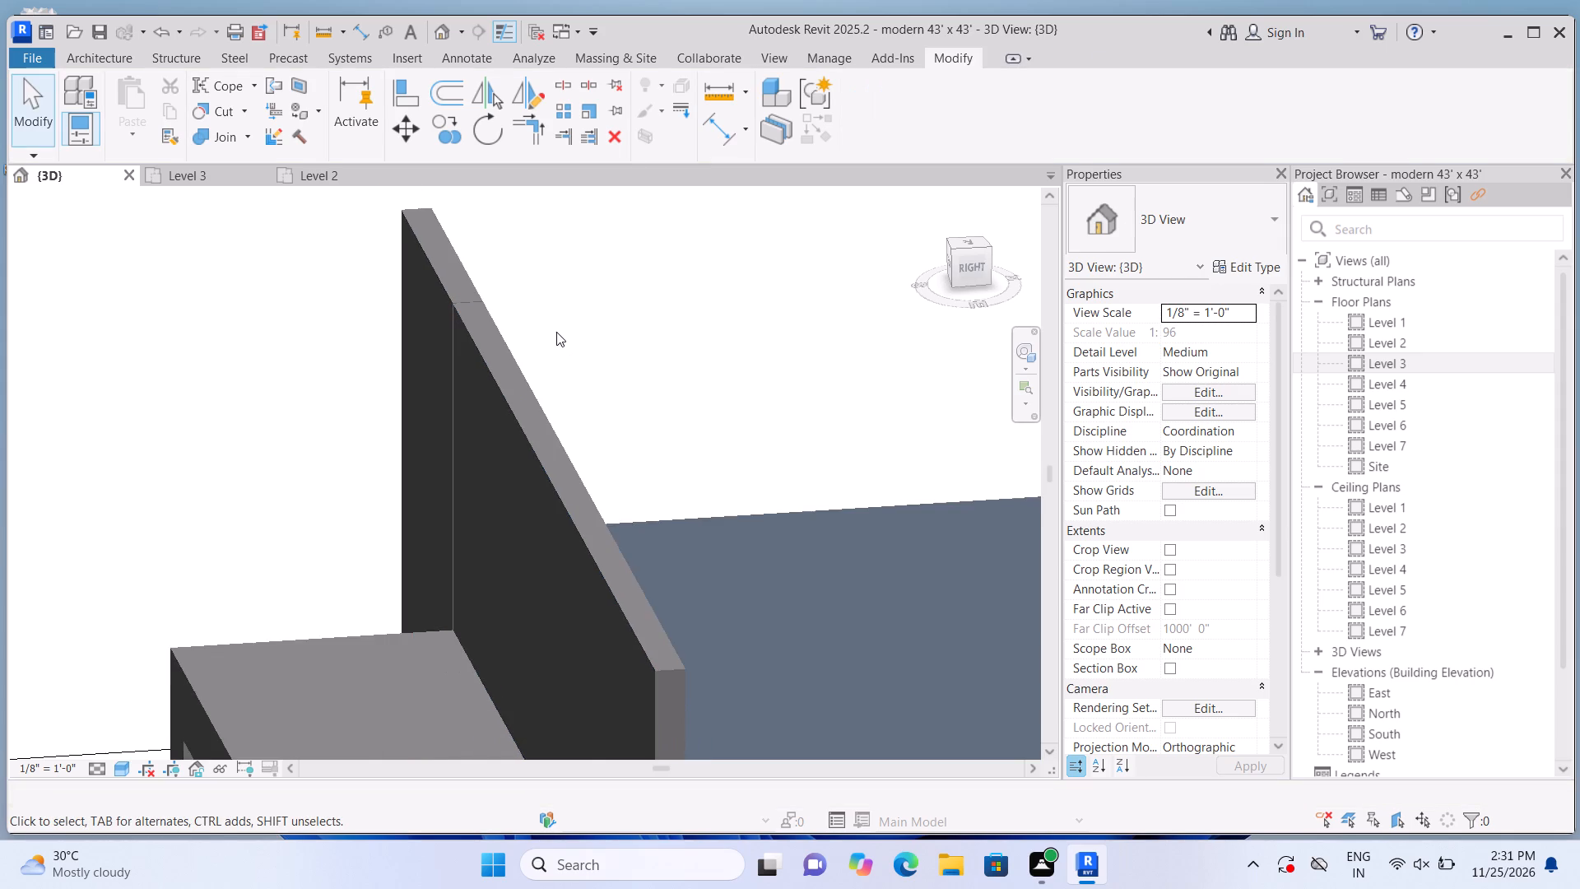
scroll(567, 327, down, 2)
shift+middle_drag(674, 345, 574, 357)
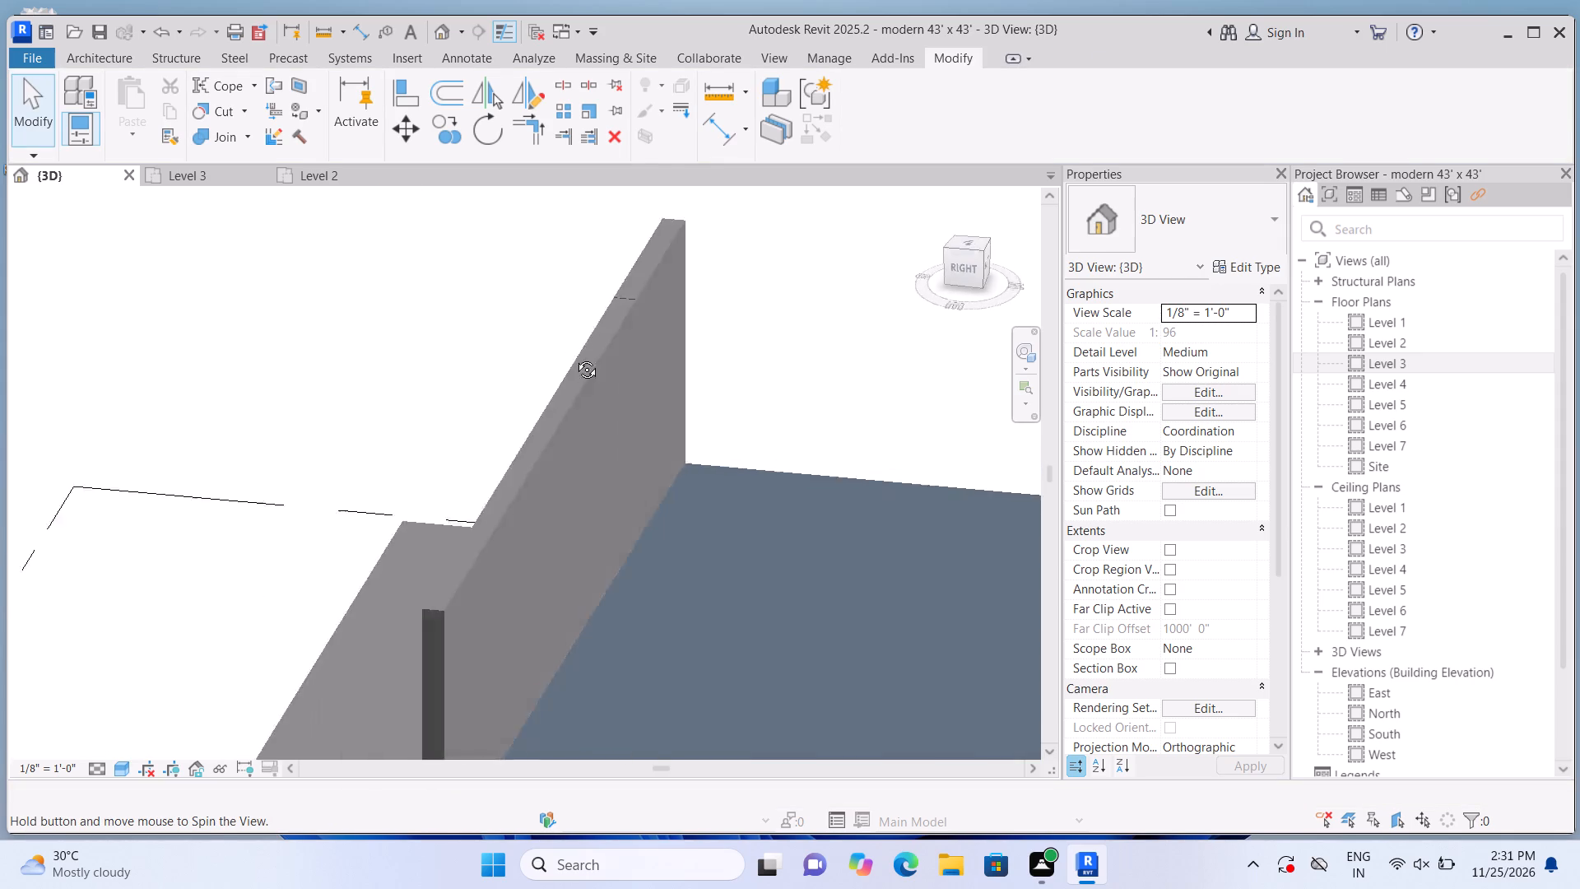
shift+middle_drag(574, 357, 198, 378)
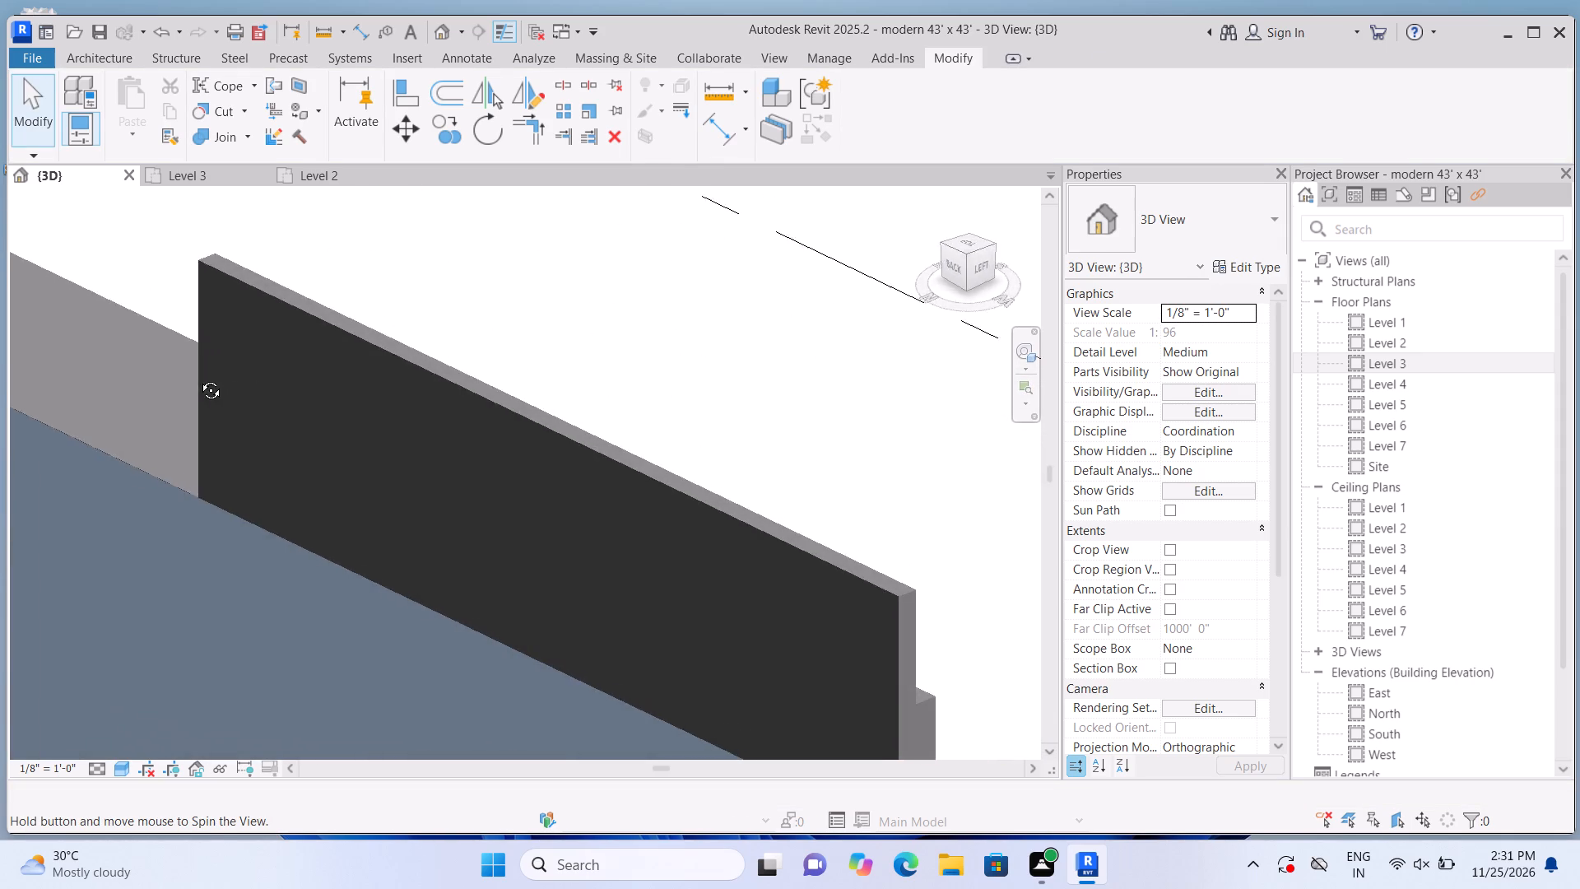
shift+middle_drag(198, 378, 741, 340)
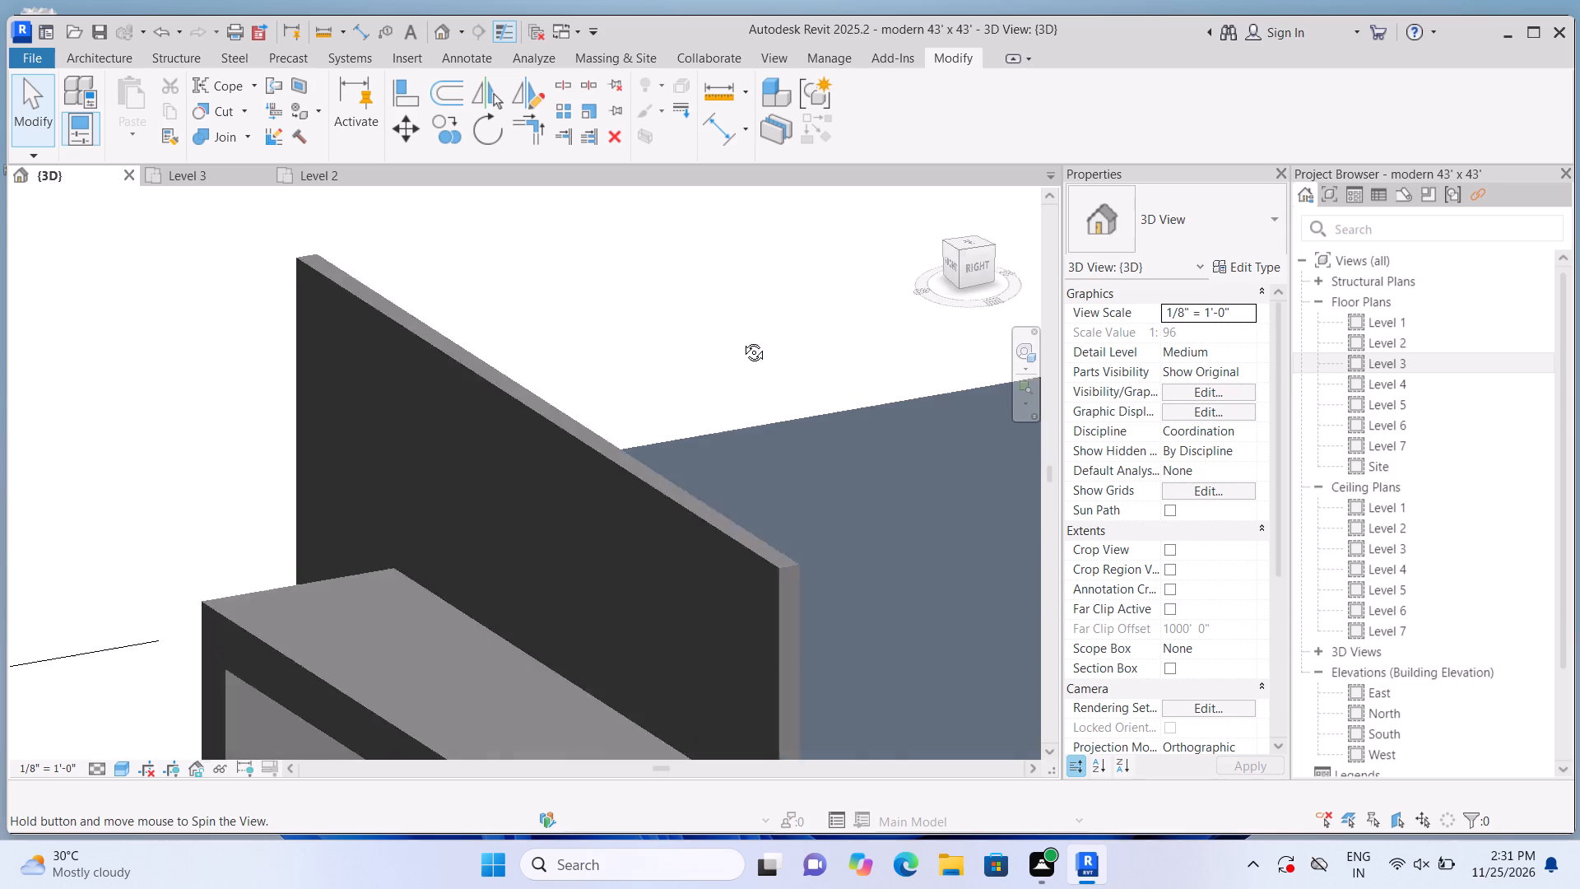
shift+middle_drag(741, 340, 769, 333)
scroll(290, 372, up, 1)
scroll(44, 365, up, 3)
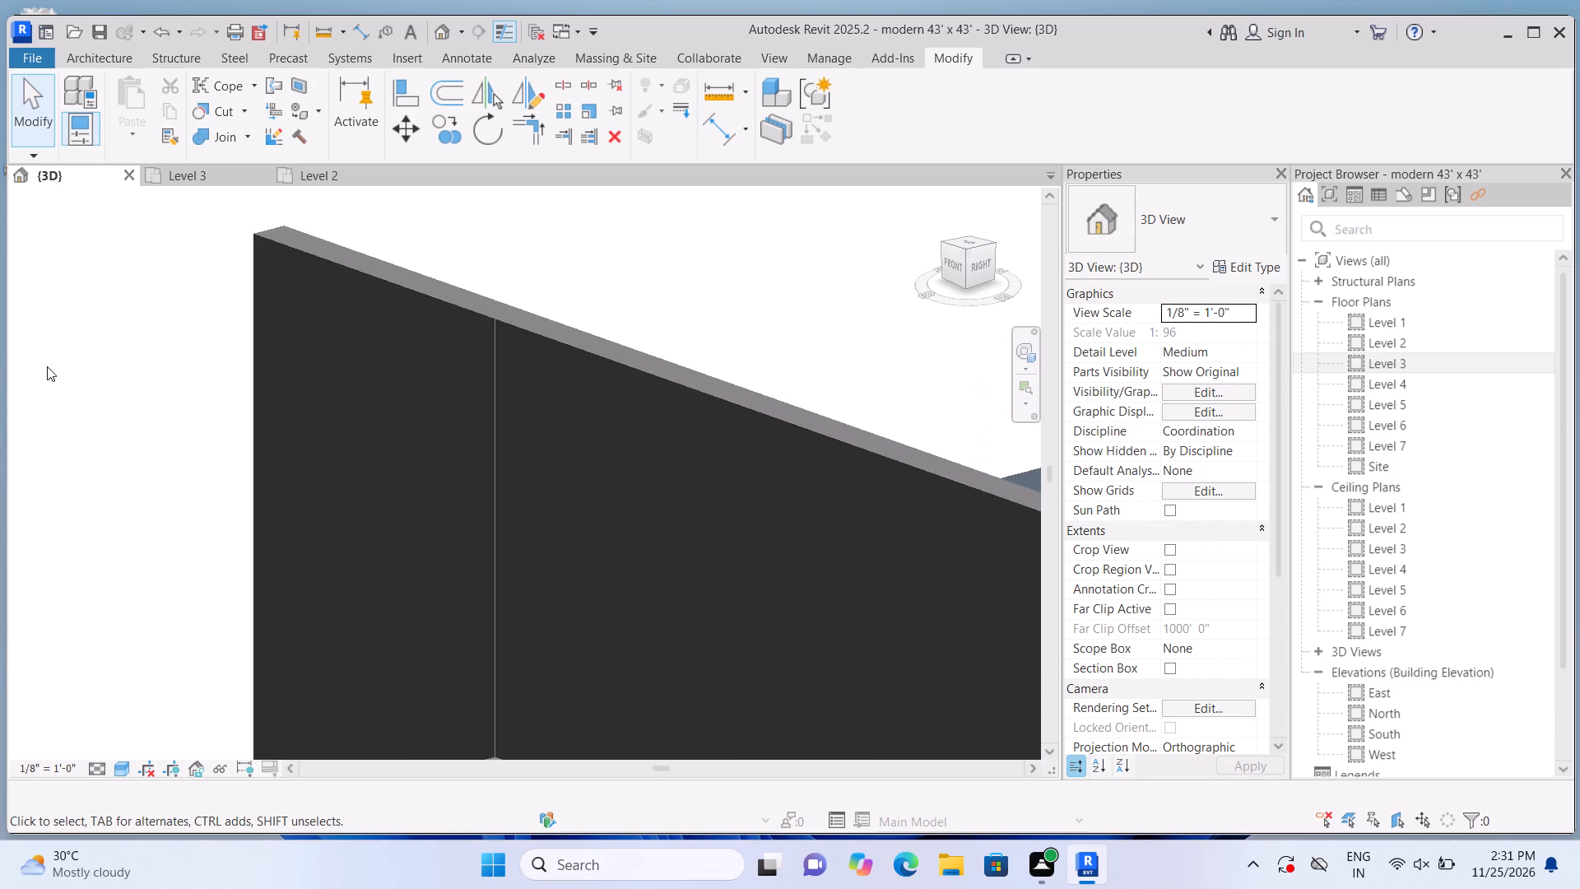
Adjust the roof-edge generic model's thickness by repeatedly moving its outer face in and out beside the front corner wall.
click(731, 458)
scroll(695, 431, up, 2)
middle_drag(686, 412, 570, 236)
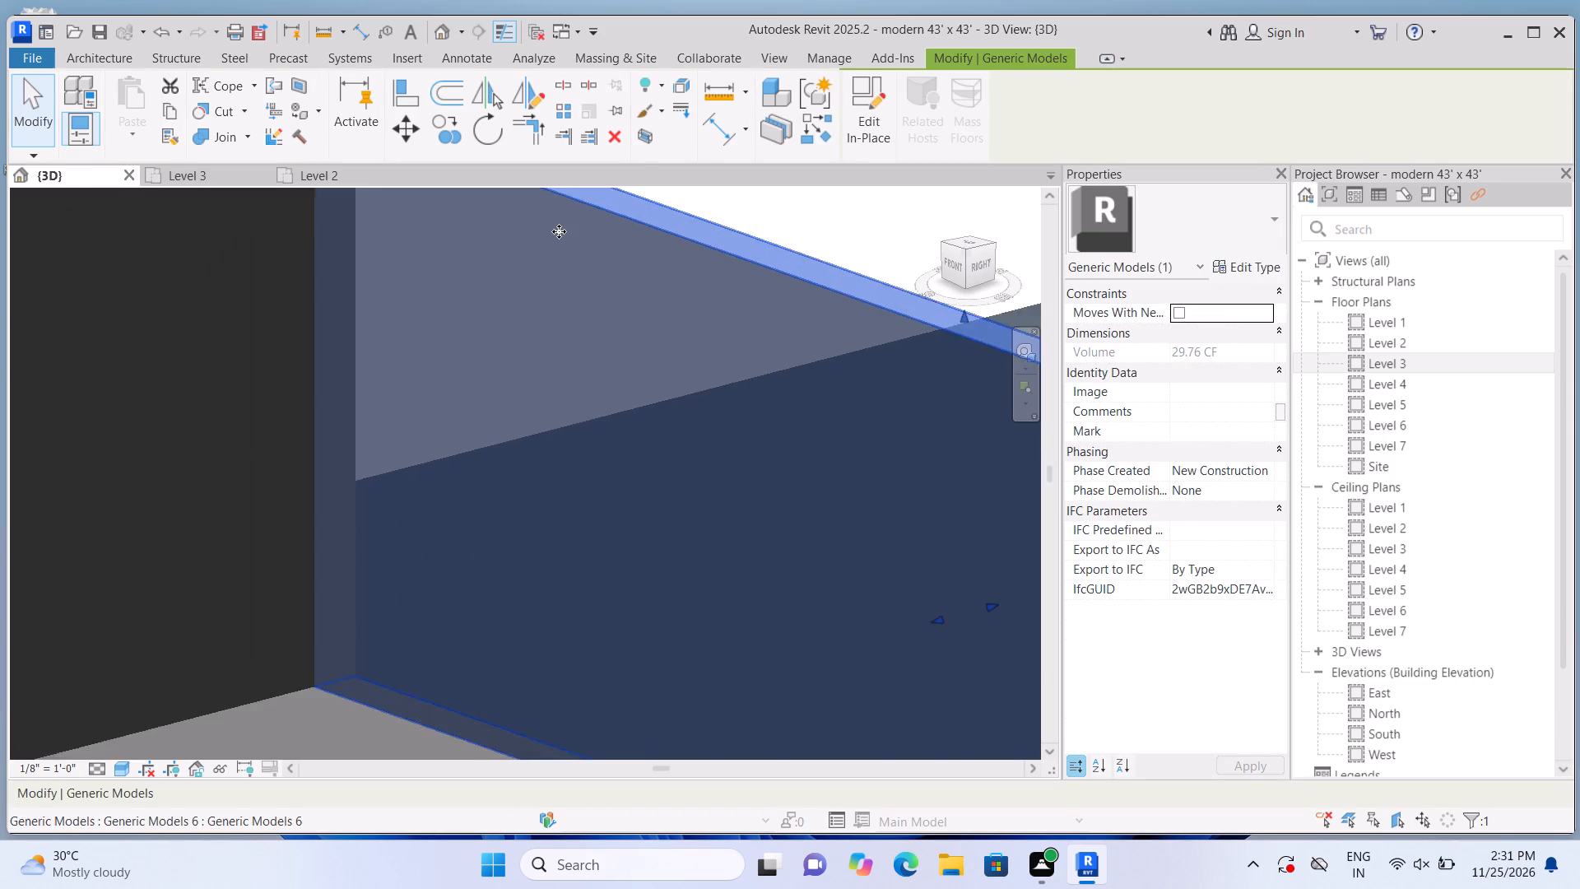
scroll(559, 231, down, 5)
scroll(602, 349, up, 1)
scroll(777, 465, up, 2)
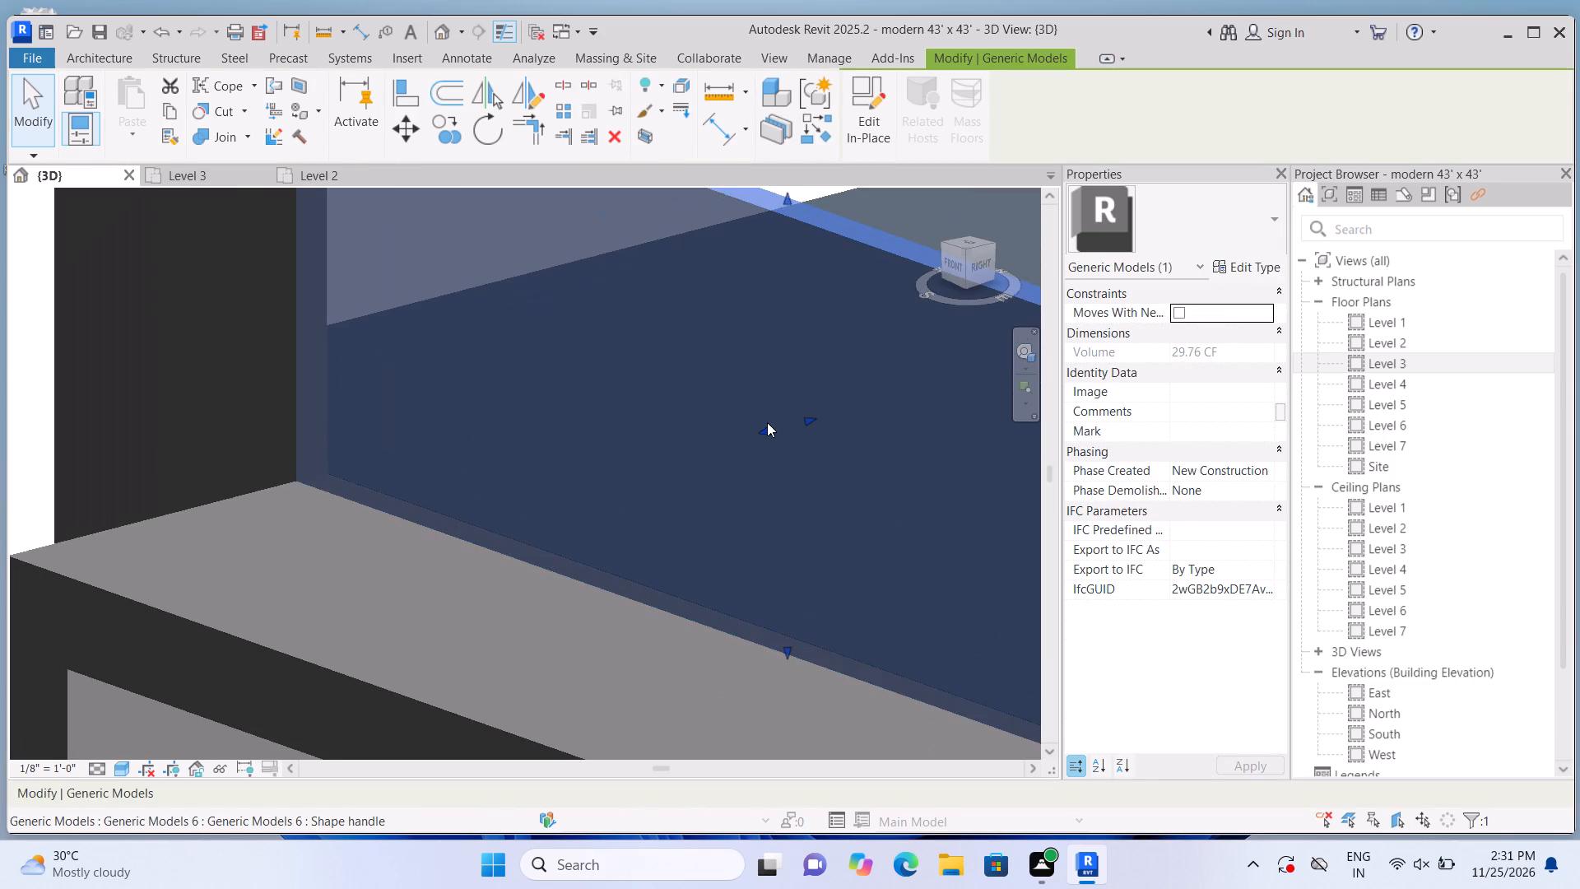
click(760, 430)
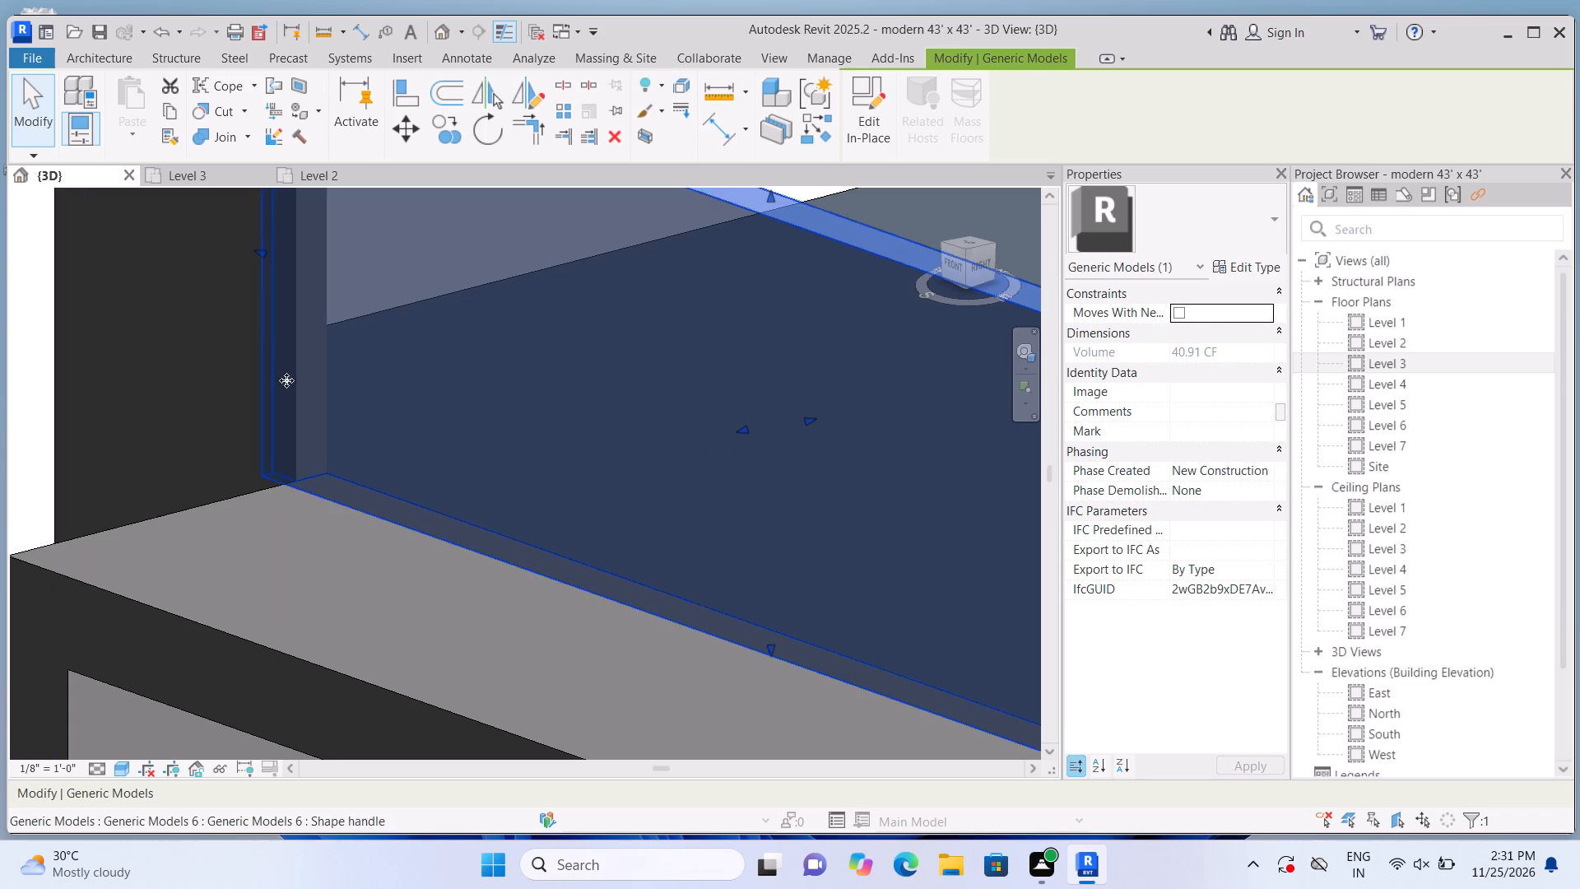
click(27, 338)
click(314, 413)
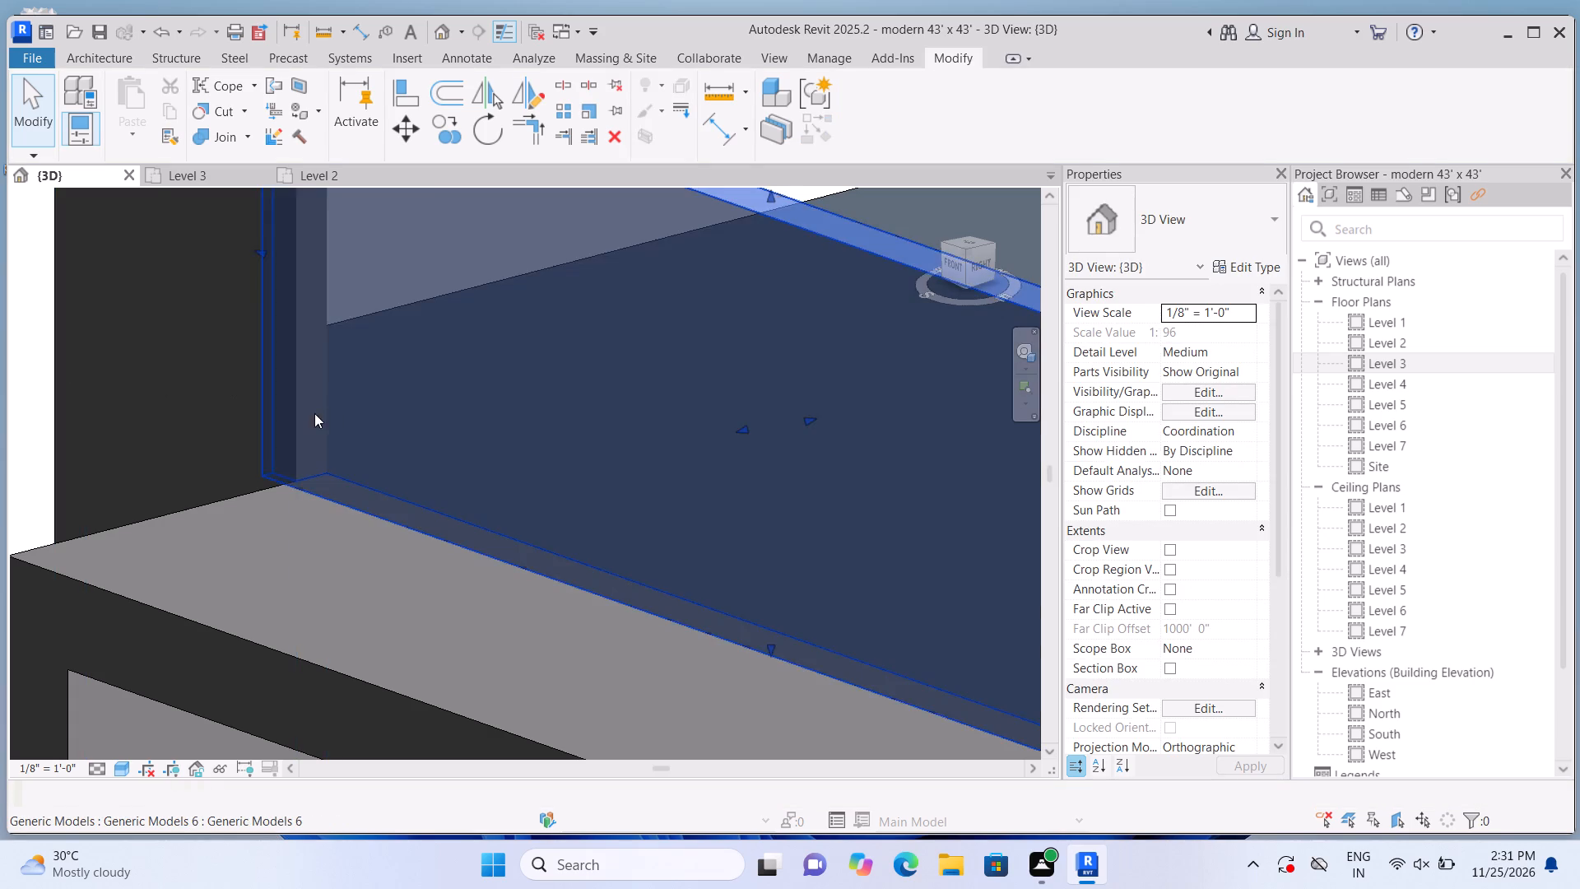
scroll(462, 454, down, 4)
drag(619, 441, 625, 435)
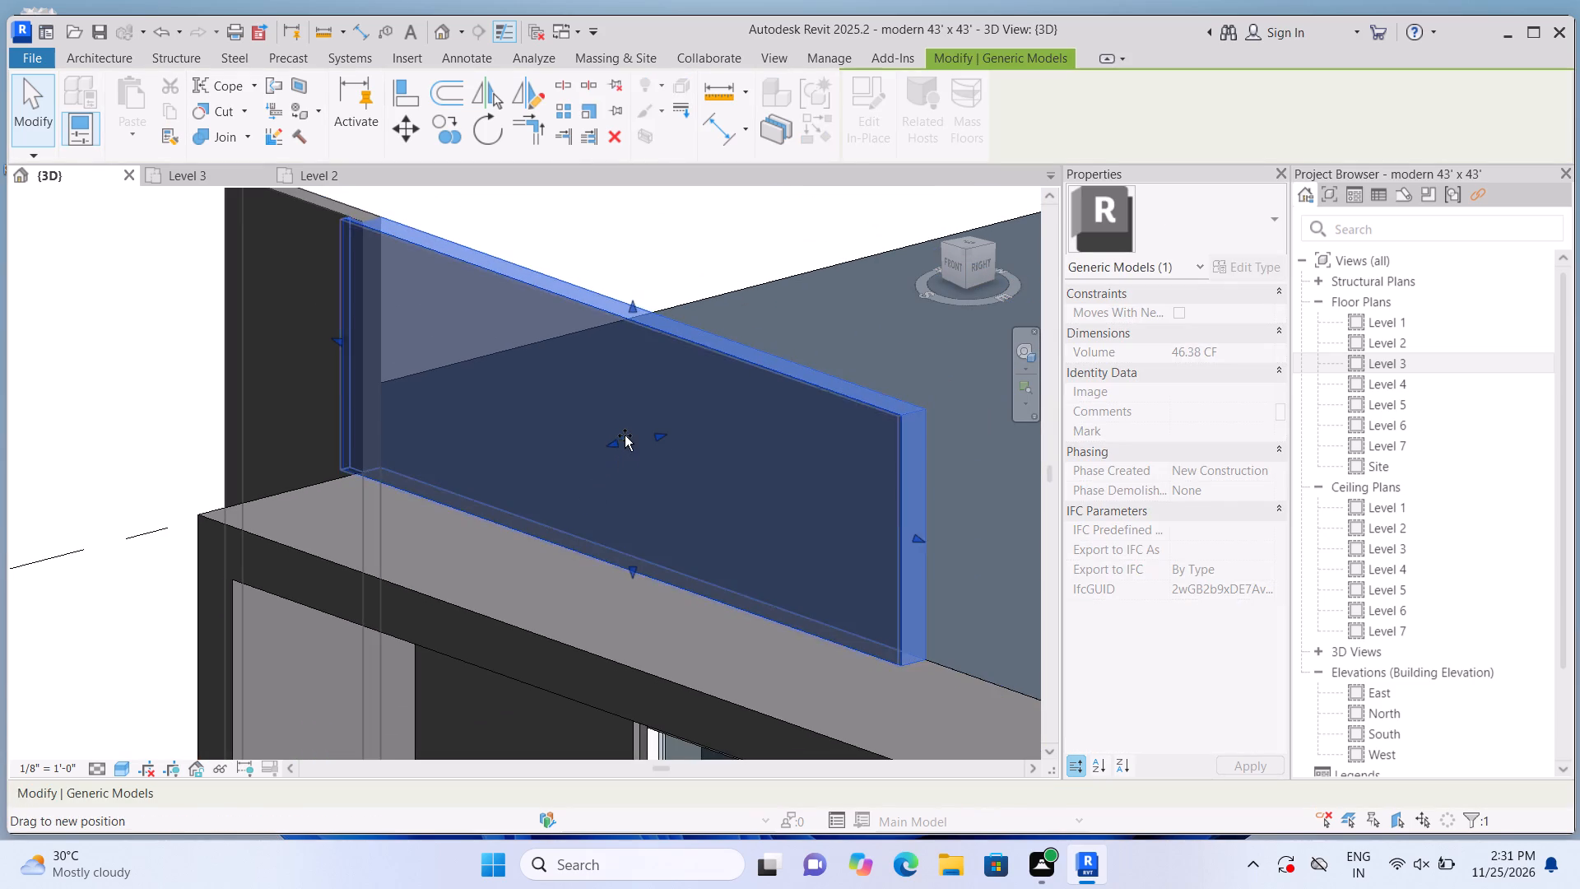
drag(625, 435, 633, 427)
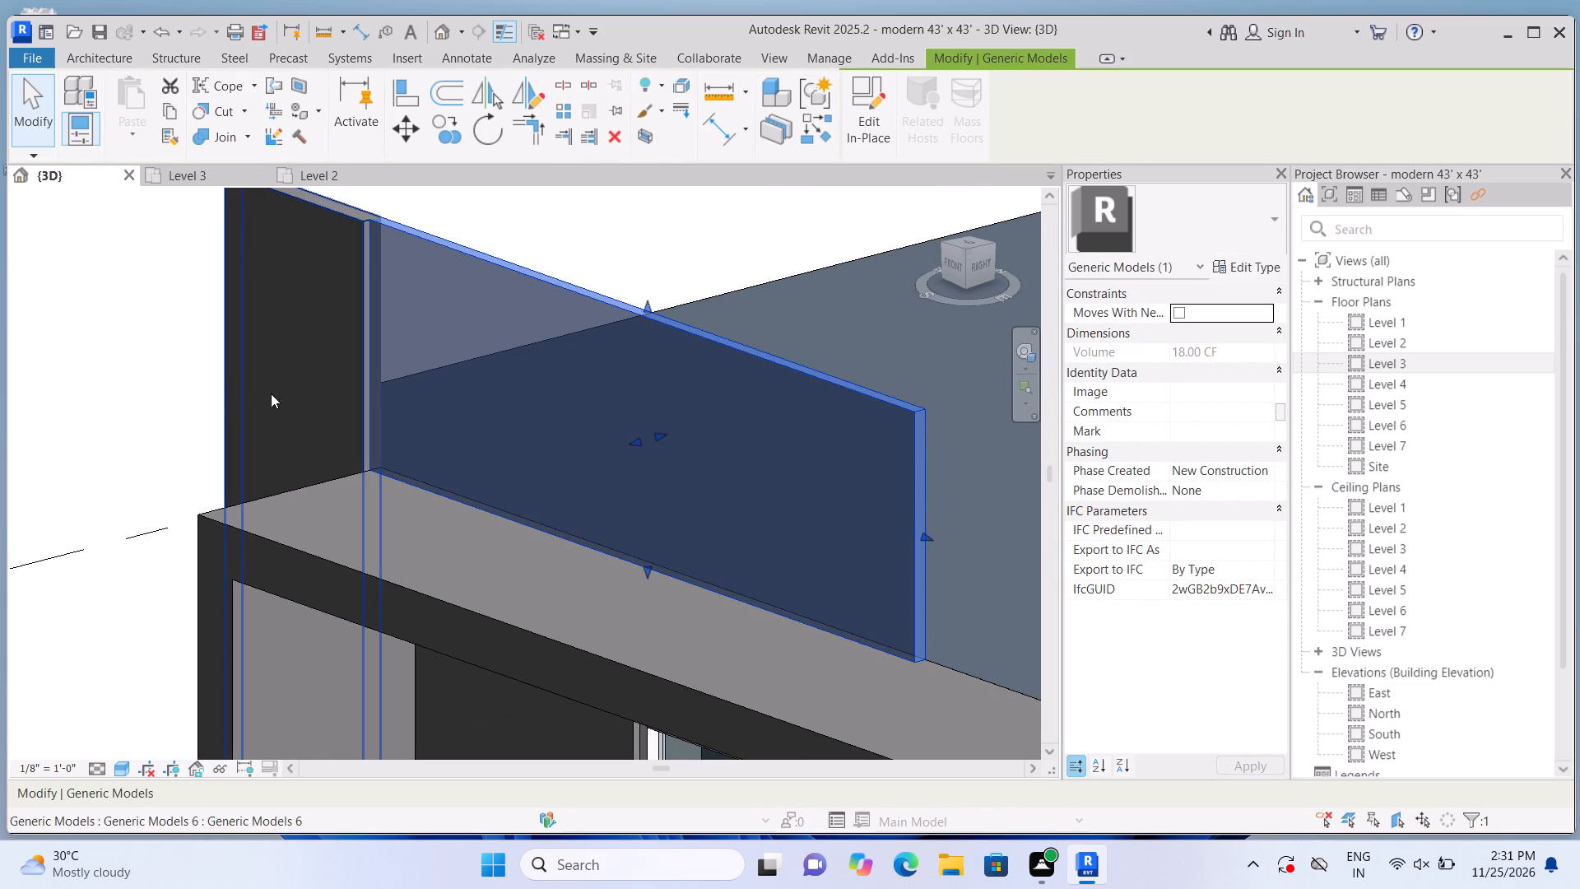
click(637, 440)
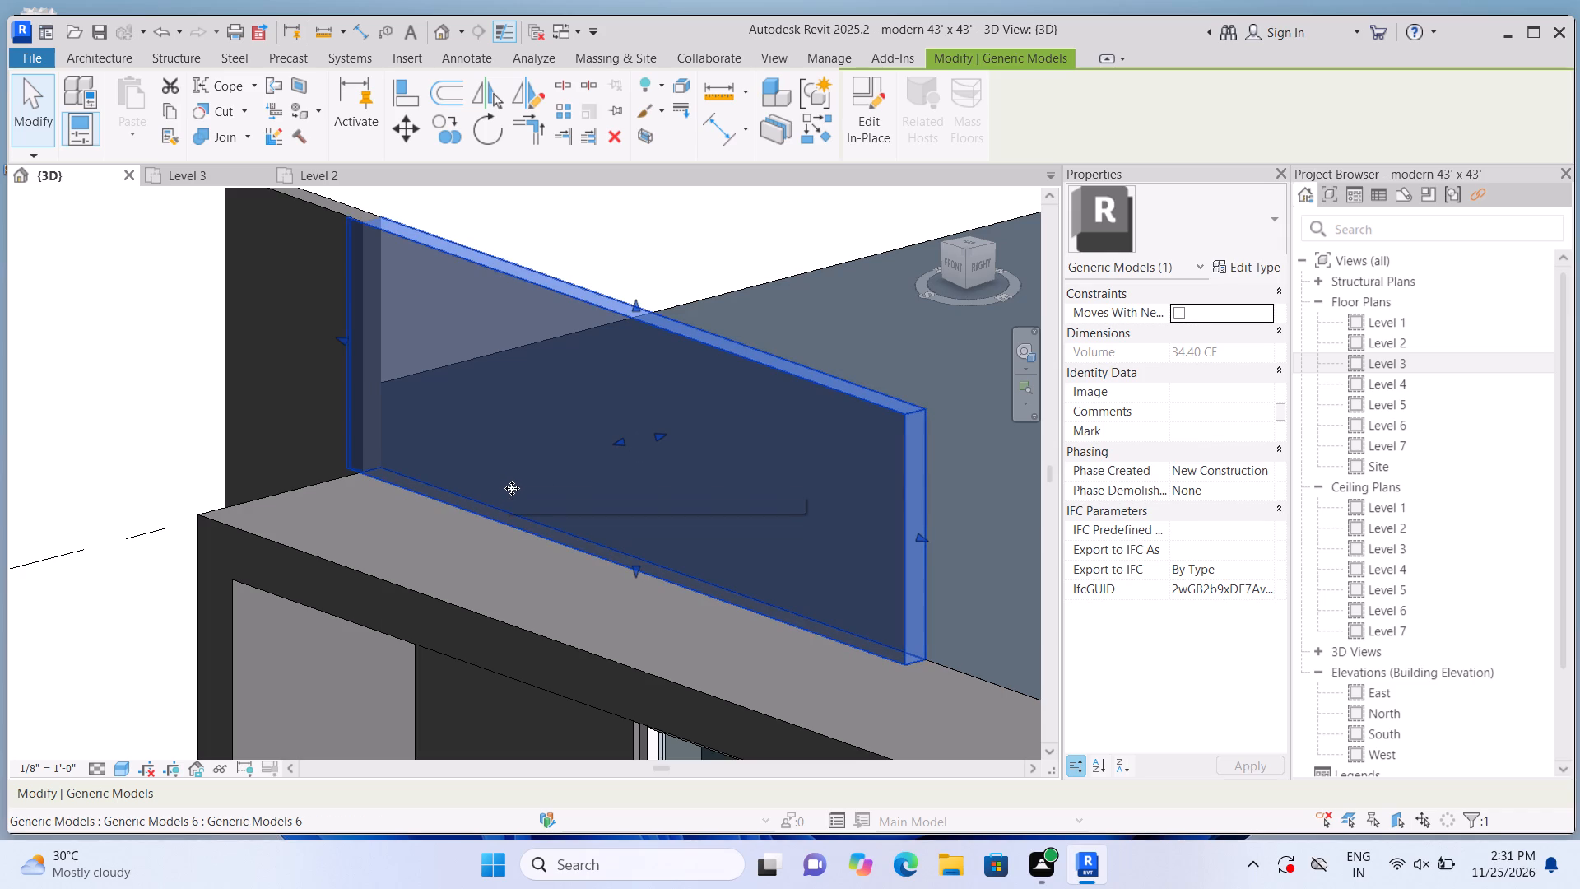
Examine the thickened roof-edge wall and its alignment with the corner wall up close, across the facade and from the side.
middle_drag(512, 479, 516, 549)
scroll(411, 588, up, 3)
middle_drag(412, 566, 472, 558)
scroll(494, 546, down, 2)
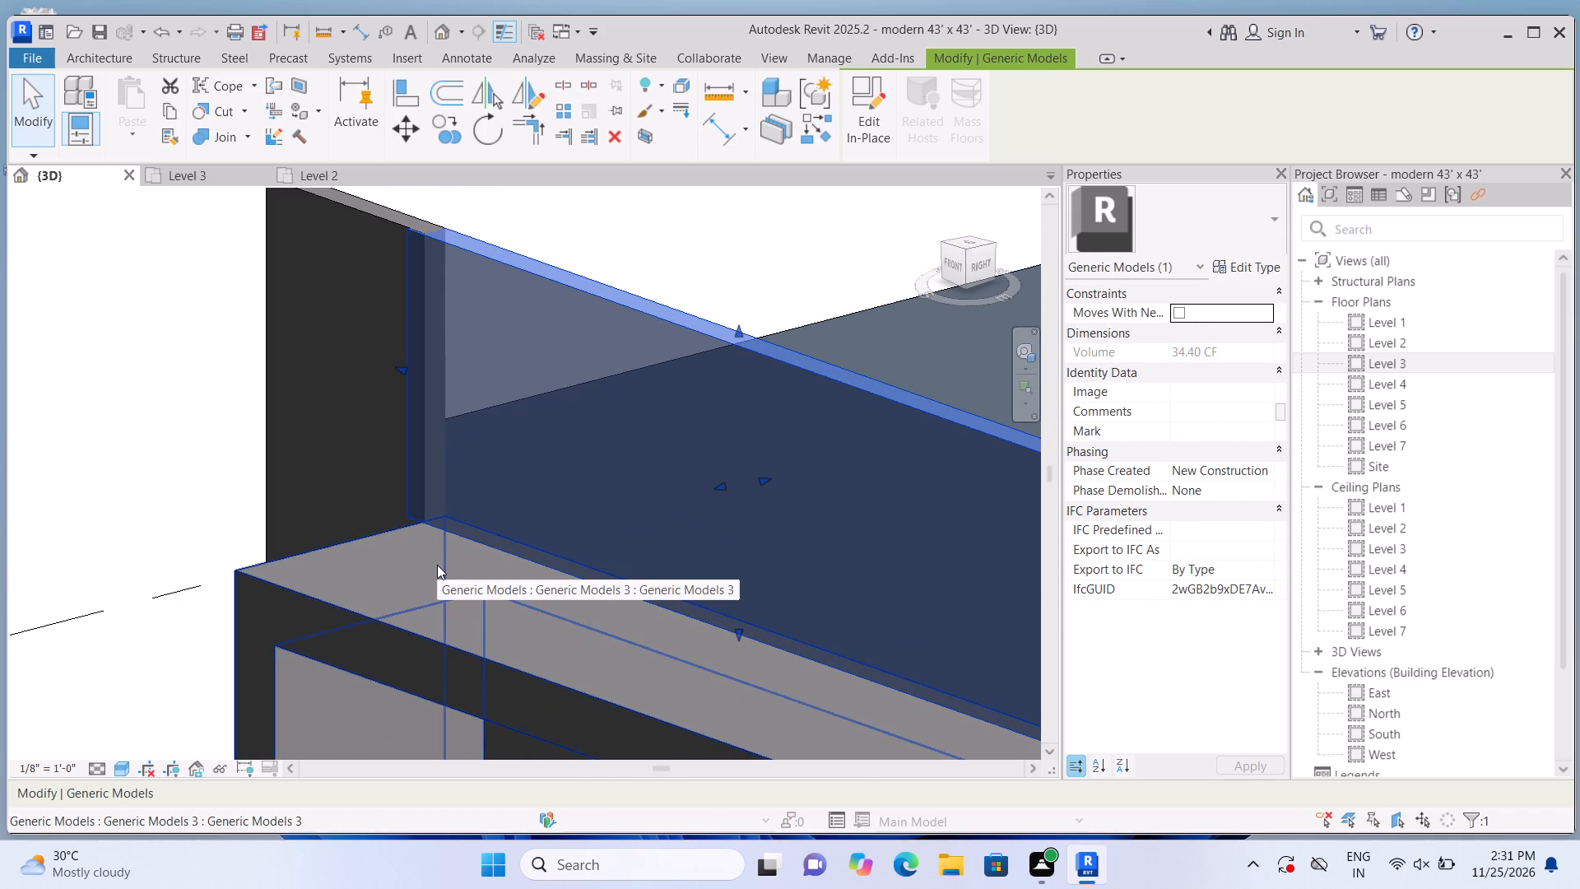
scroll(437, 565, down, 1)
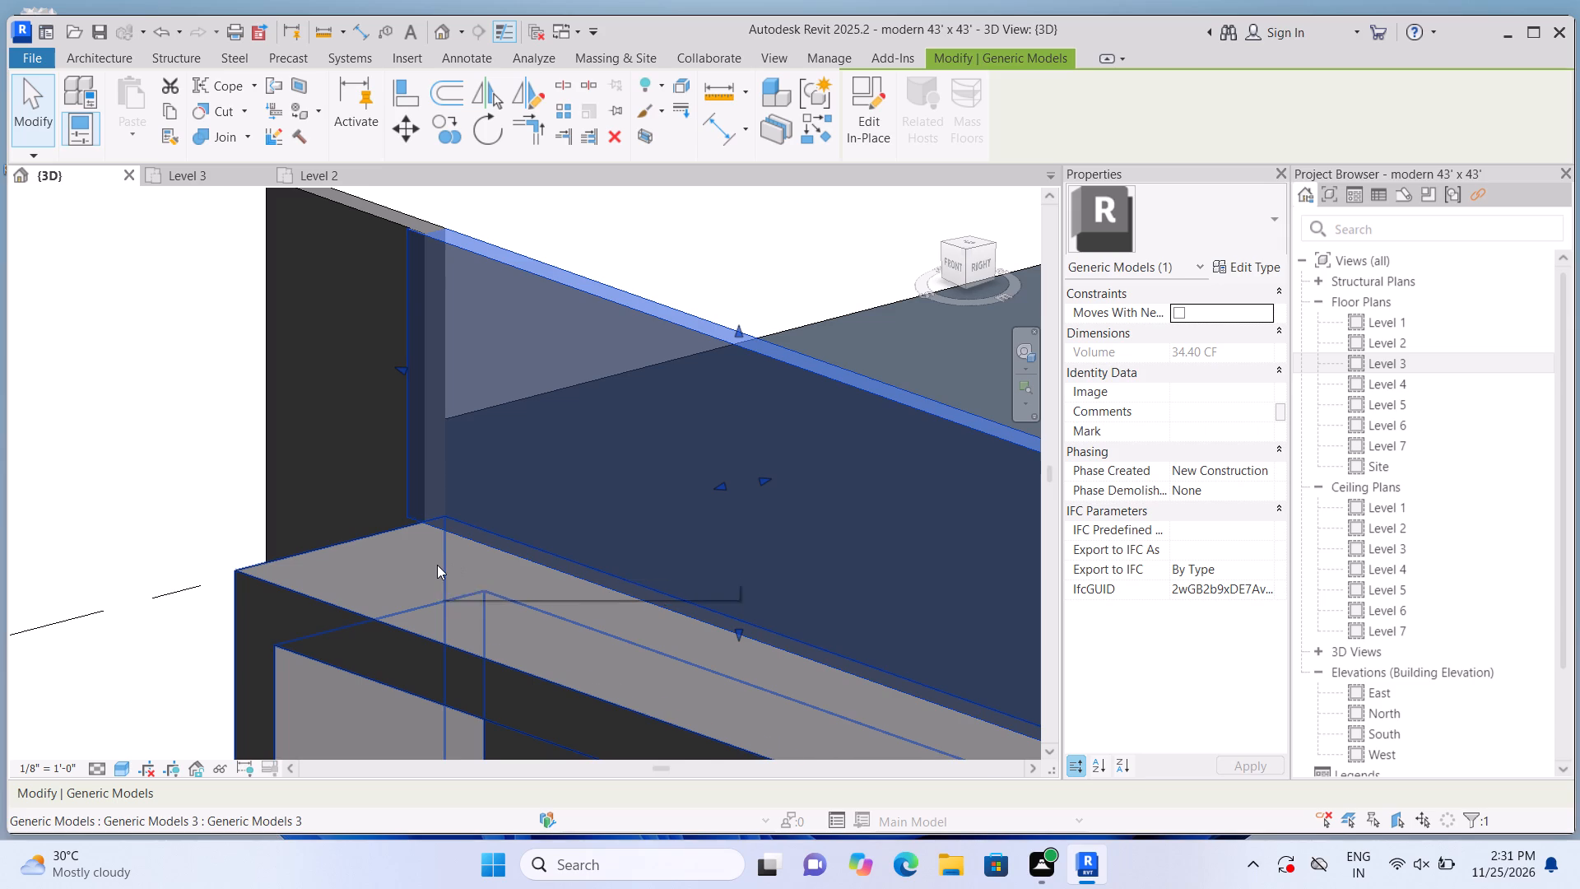
scroll(437, 565, down, 2)
middle_drag(410, 679, 340, 600)
scroll(321, 579, up, 2)
middle_drag(354, 528, 388, 642)
click(79, 446)
scroll(313, 540, up, 3)
scroll(341, 550, down, 11)
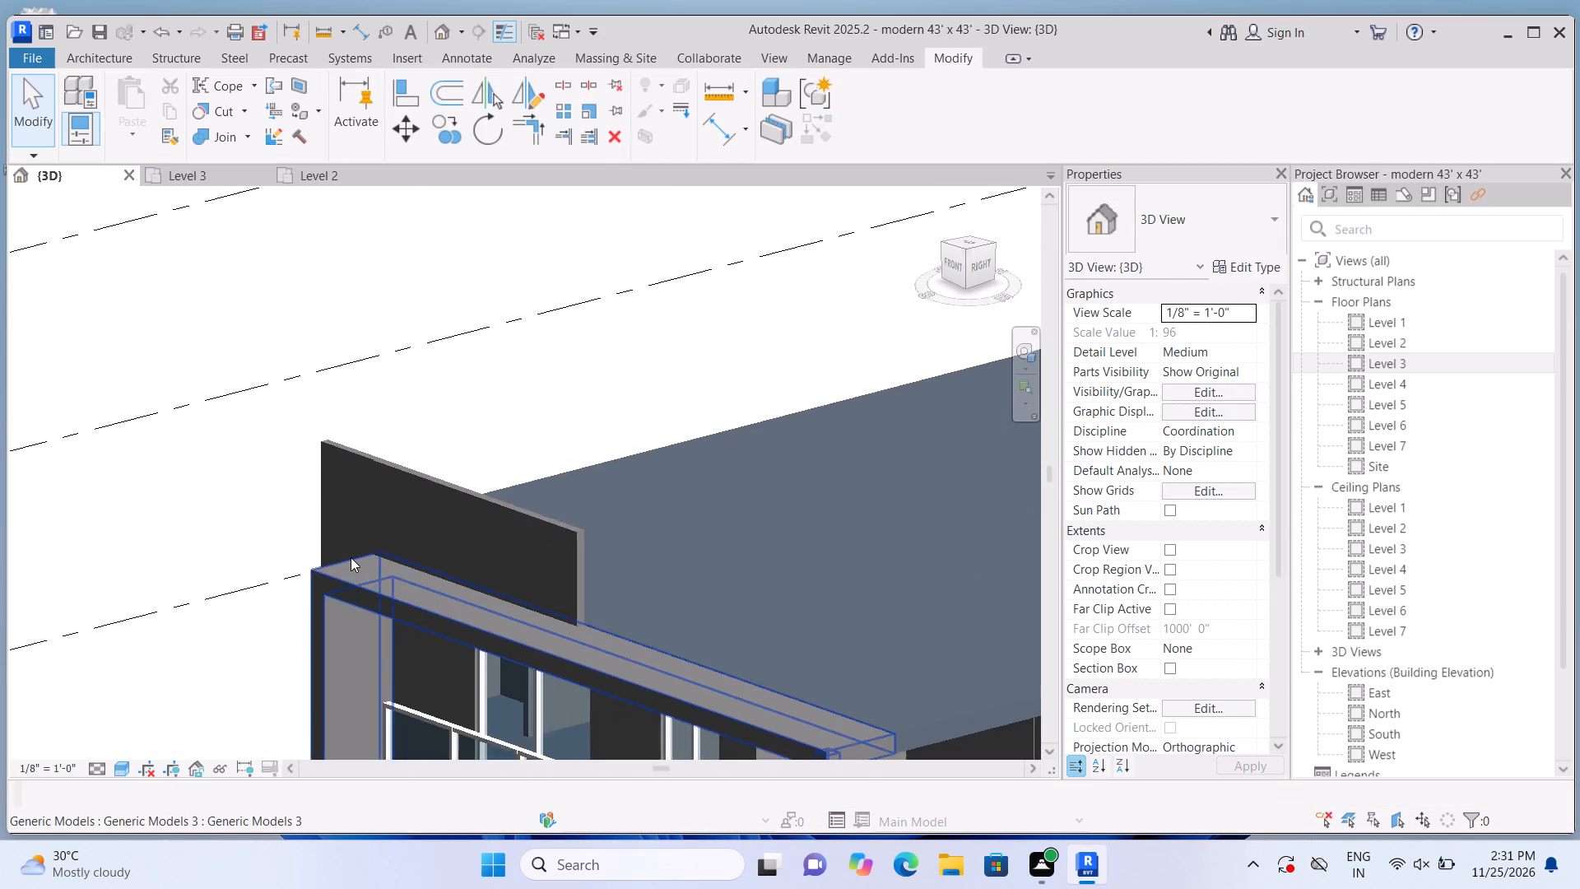
scroll(351, 557, down, 7)
scroll(364, 686, up, 3)
middle_drag(321, 667, 295, 565)
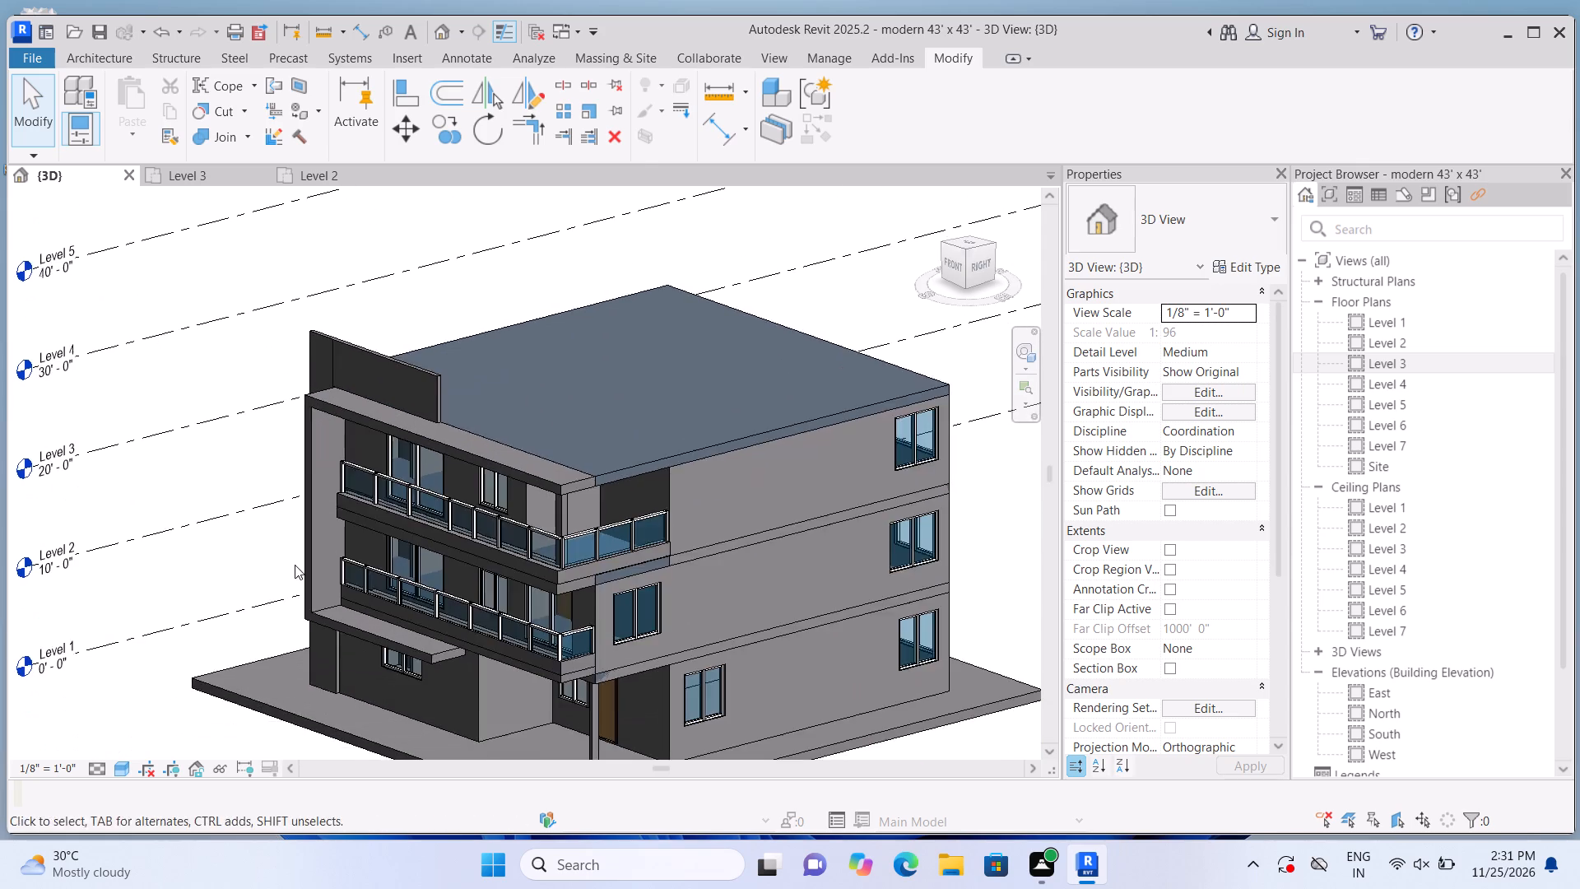
scroll(287, 621, up, 2)
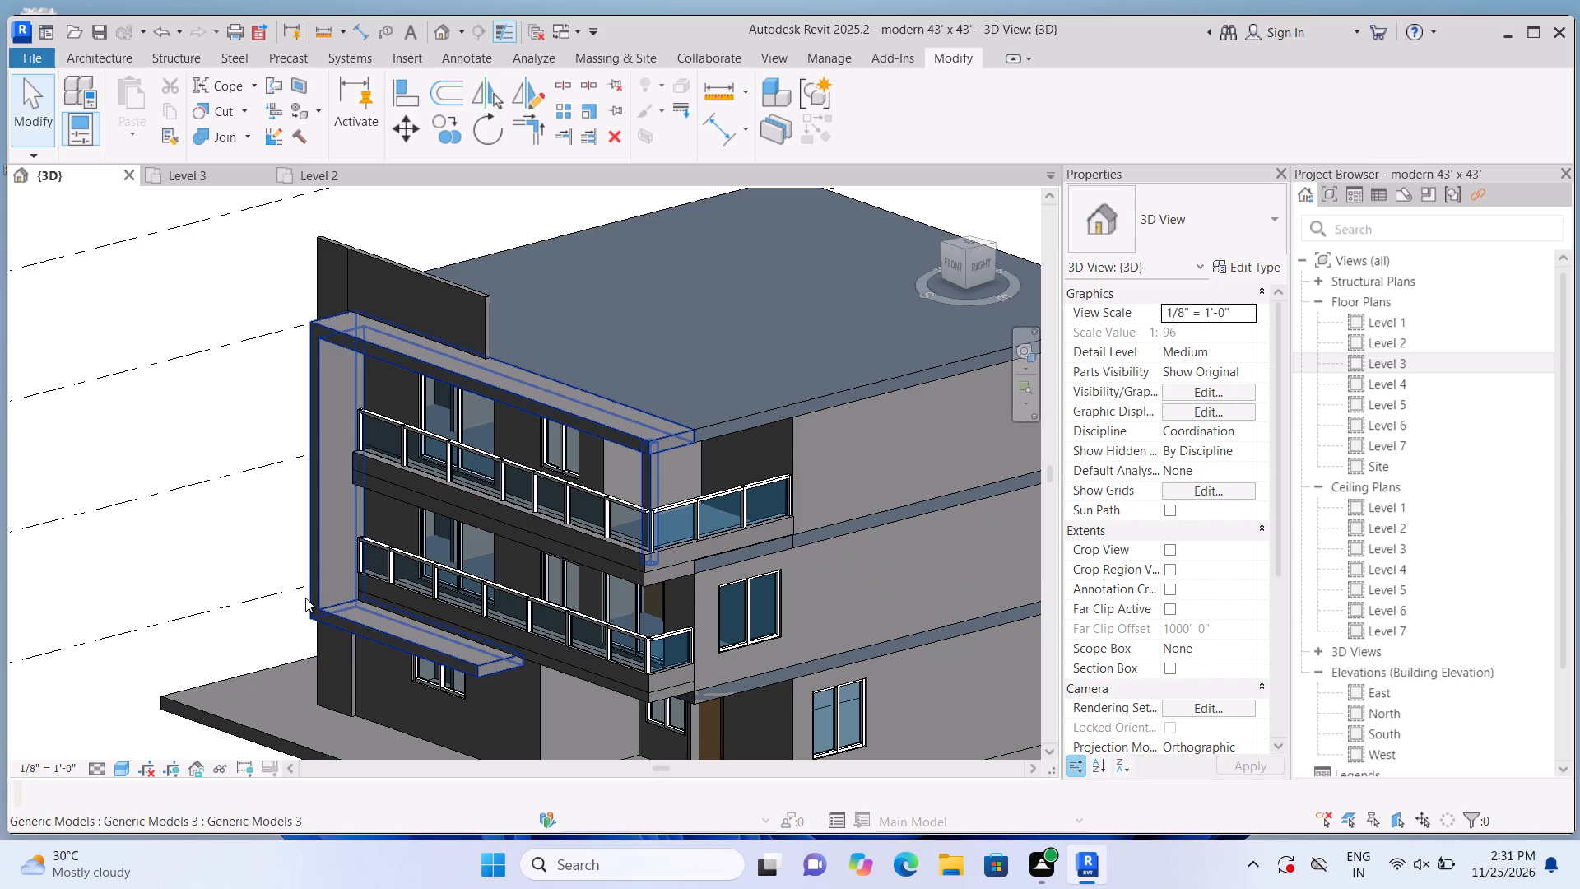
scroll(340, 576, up, 2)
middle_drag(270, 528, 287, 619)
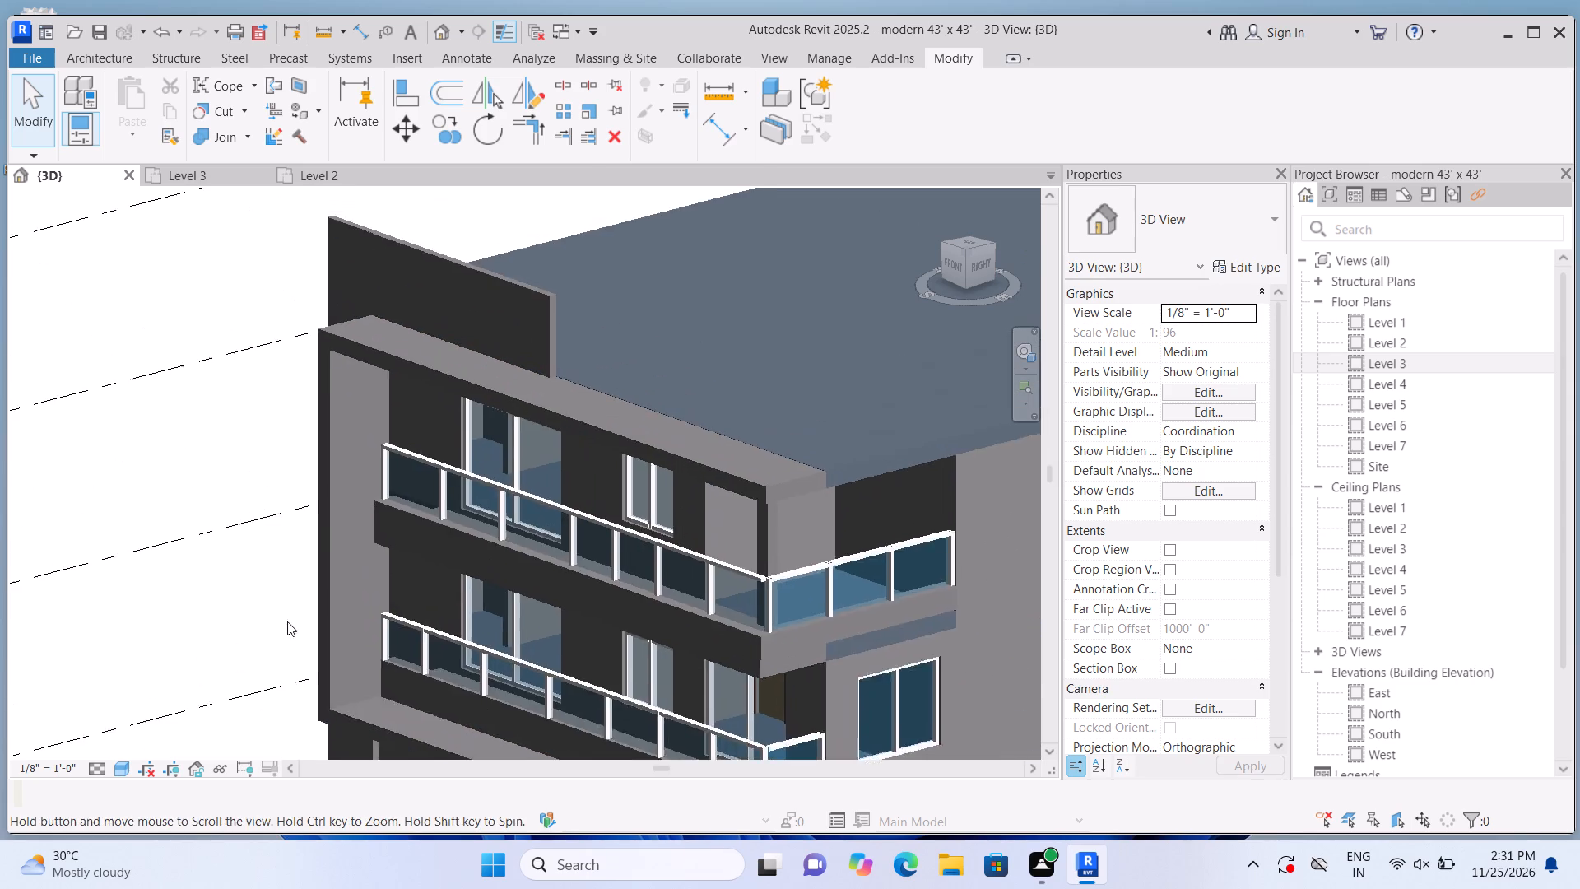
scroll(258, 400, up, 1)
middle_drag(257, 406, 254, 533)
scroll(317, 435, up, 5)
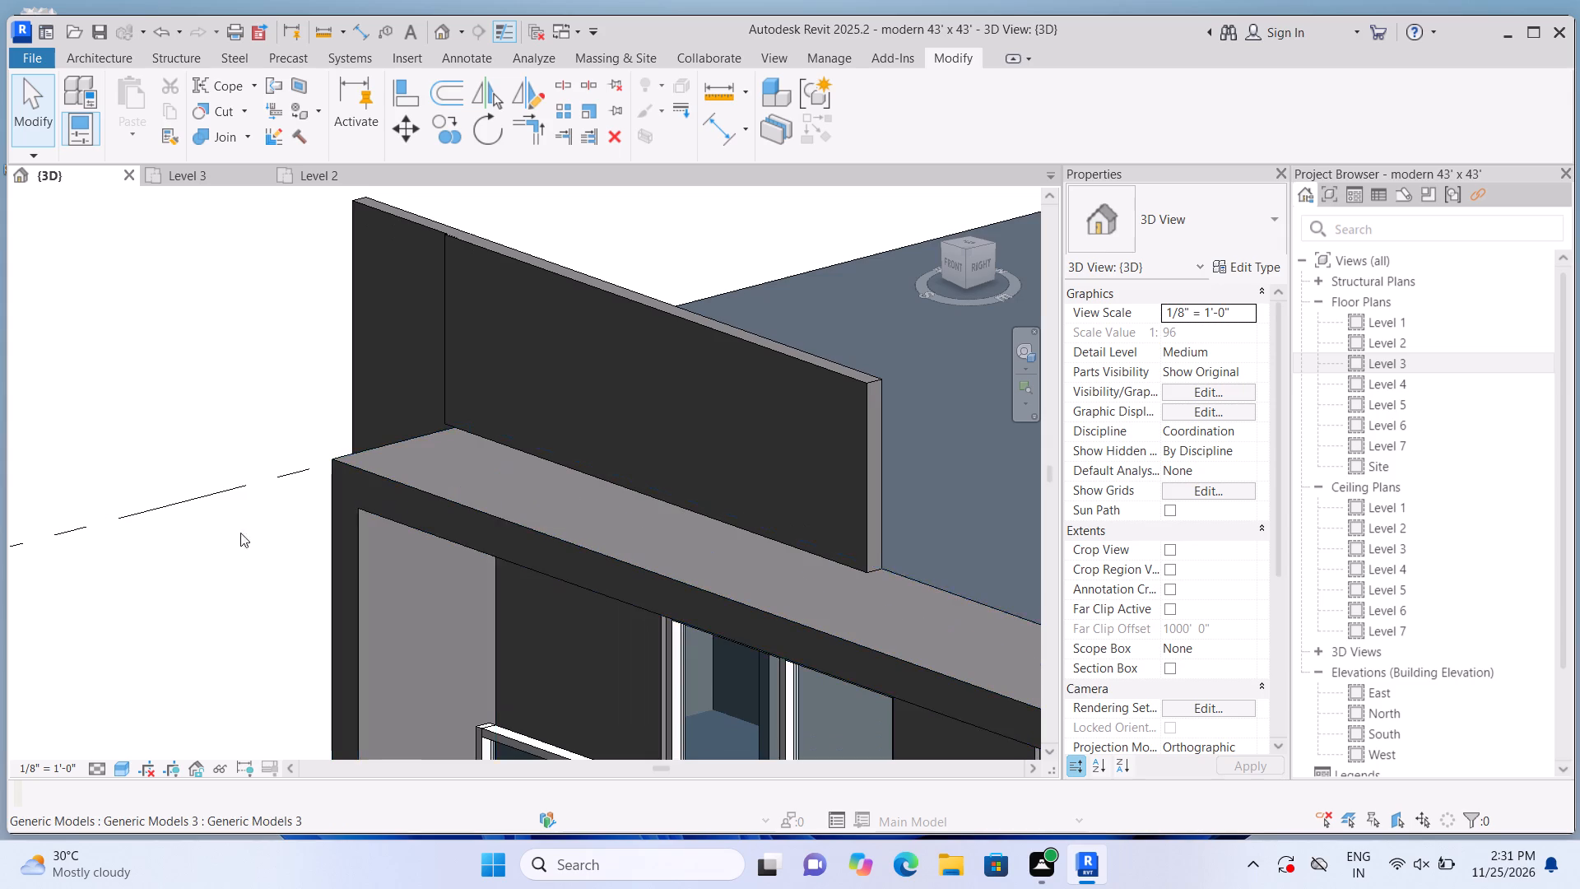
scroll(224, 498, down, 1)
shift+middle_drag(193, 561, 3, 521)
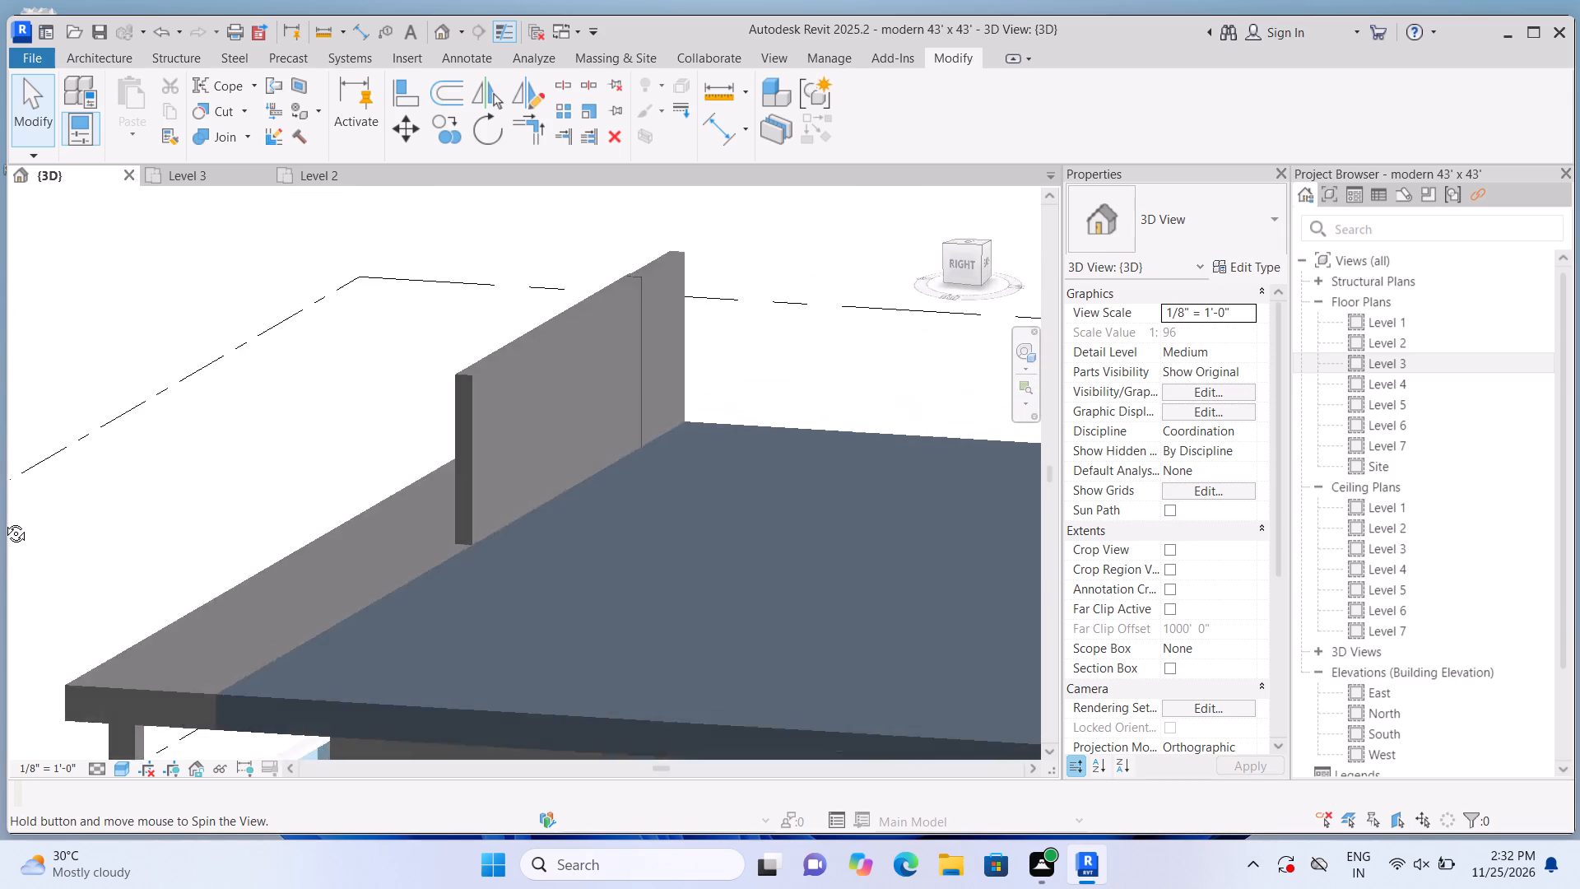
shift+middle_drag(3, 521, 94, 542)
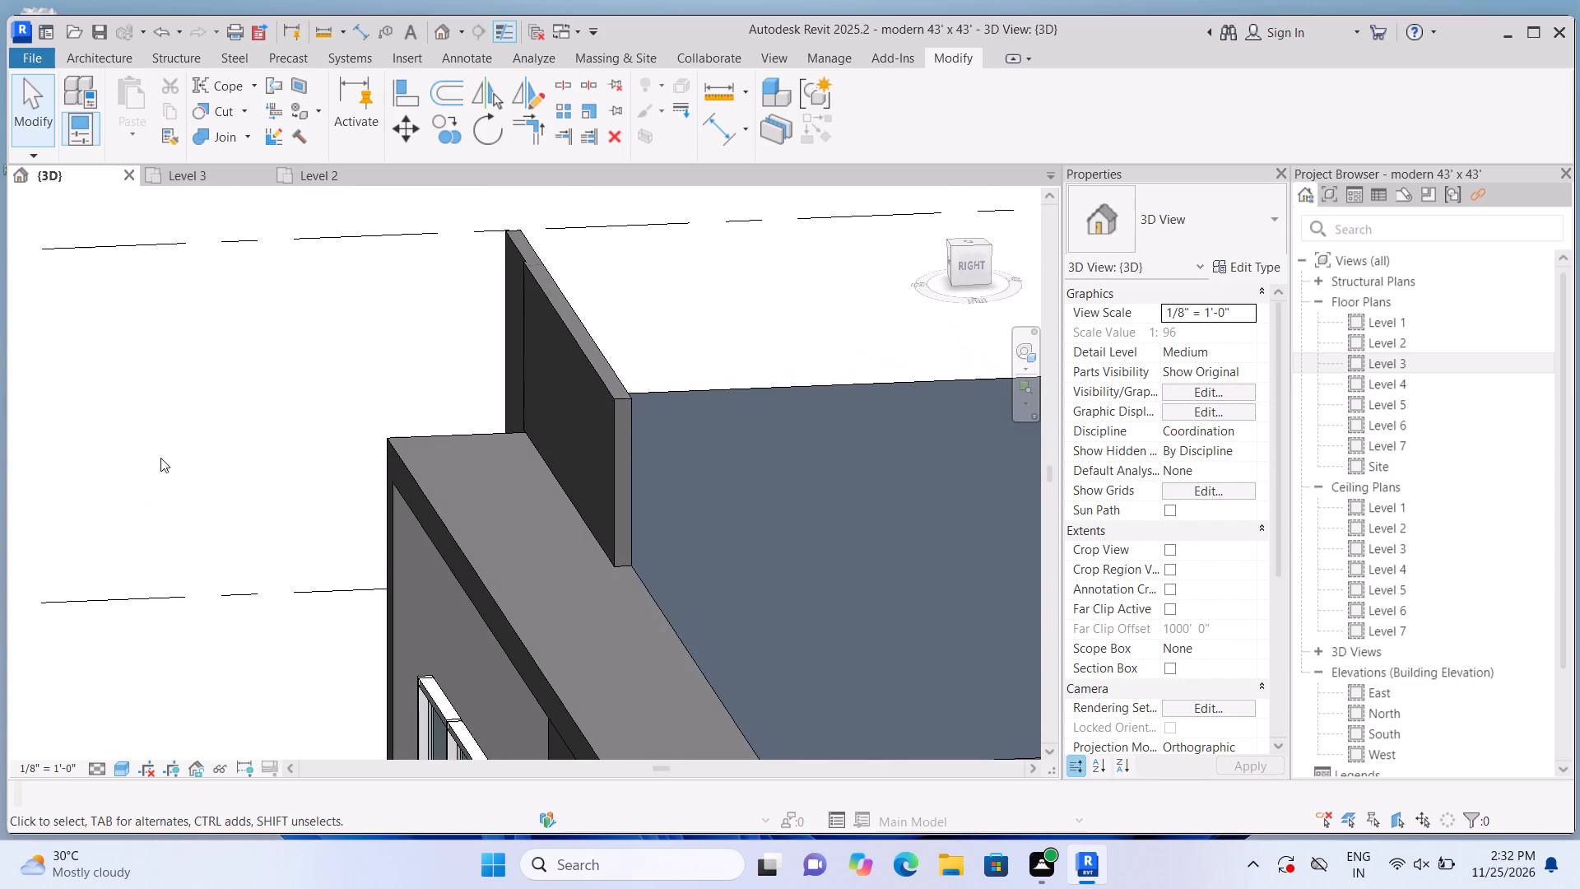
Move the outer face of the roof-edge generic model inward to align flush with the front corner wall's face.
middle_drag(245, 382, 205, 641)
scroll(340, 615, up, 2)
scroll(399, 649, up, 4)
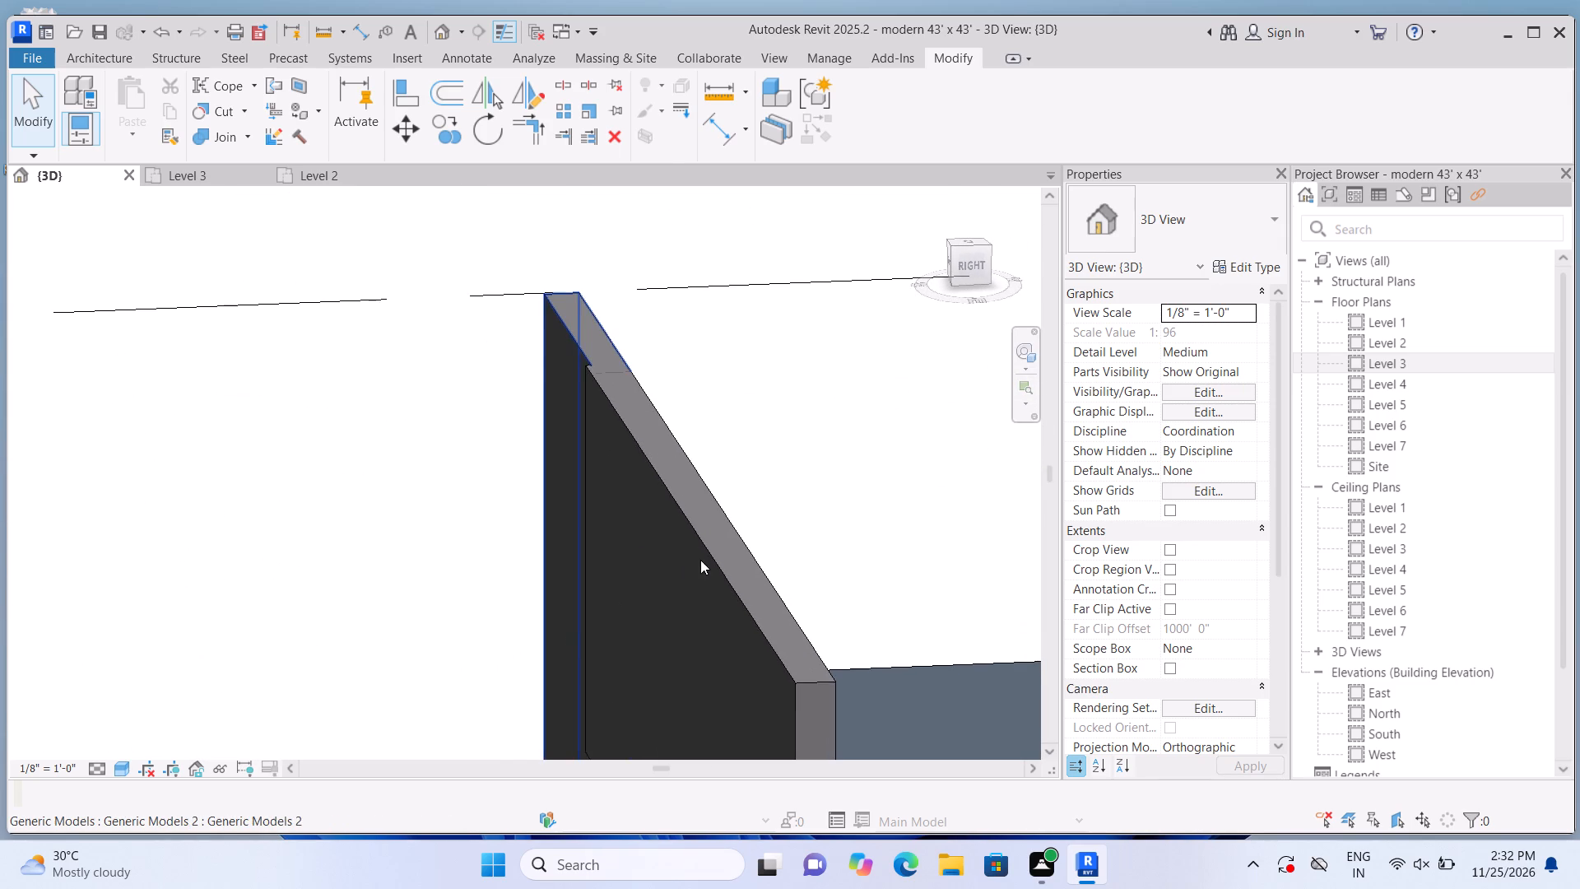
click(700, 560)
scroll(703, 571, up, 2)
scroll(700, 584, down, 2)
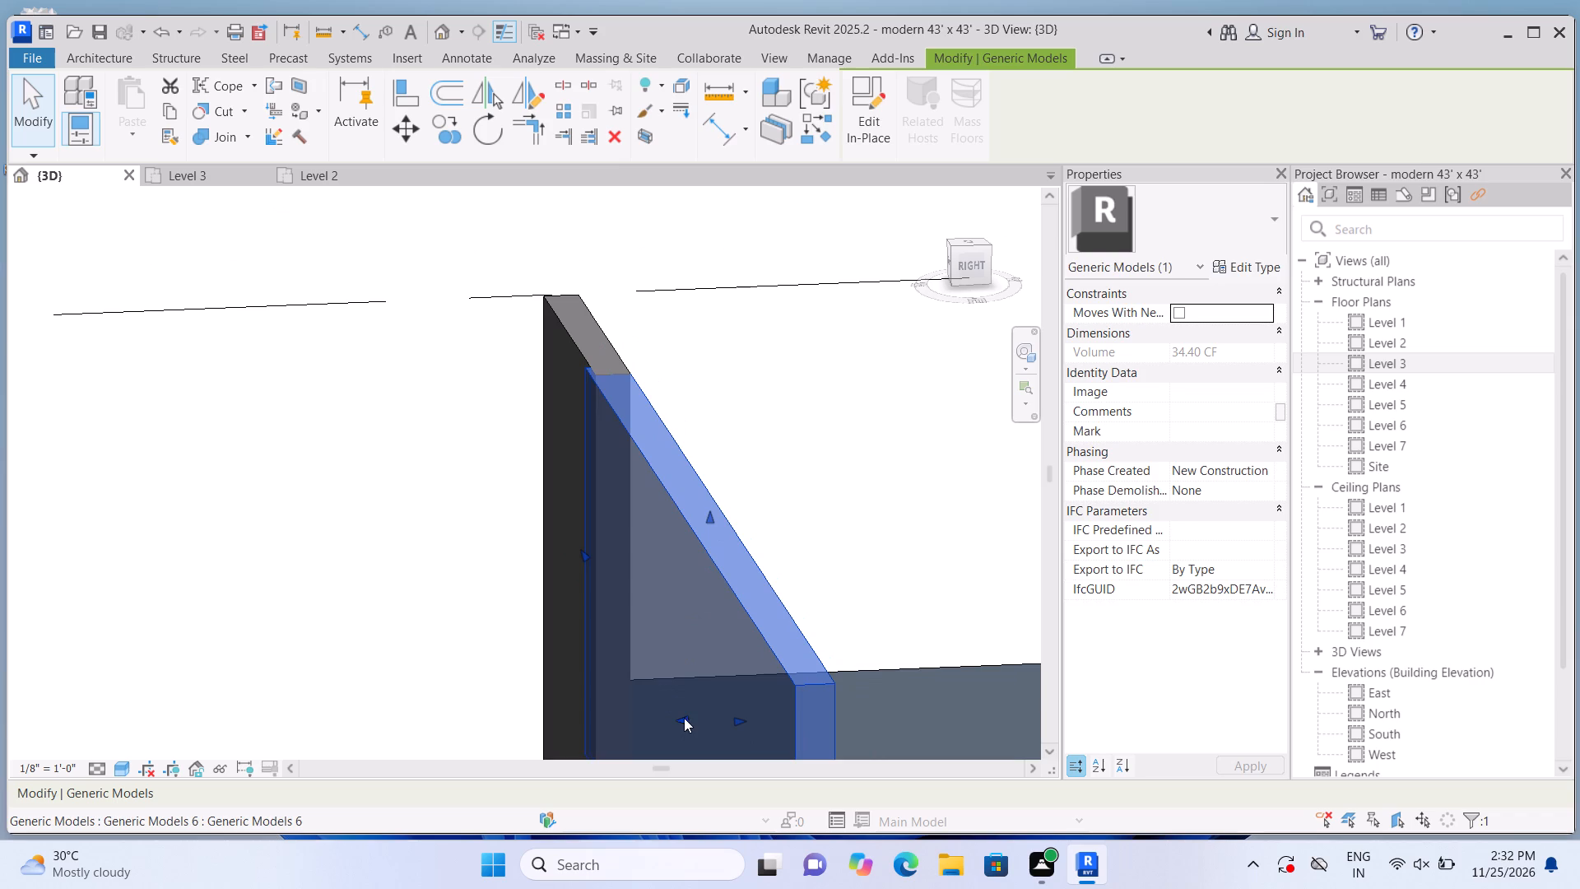
drag(682, 717, 696, 709)
click(696, 709)
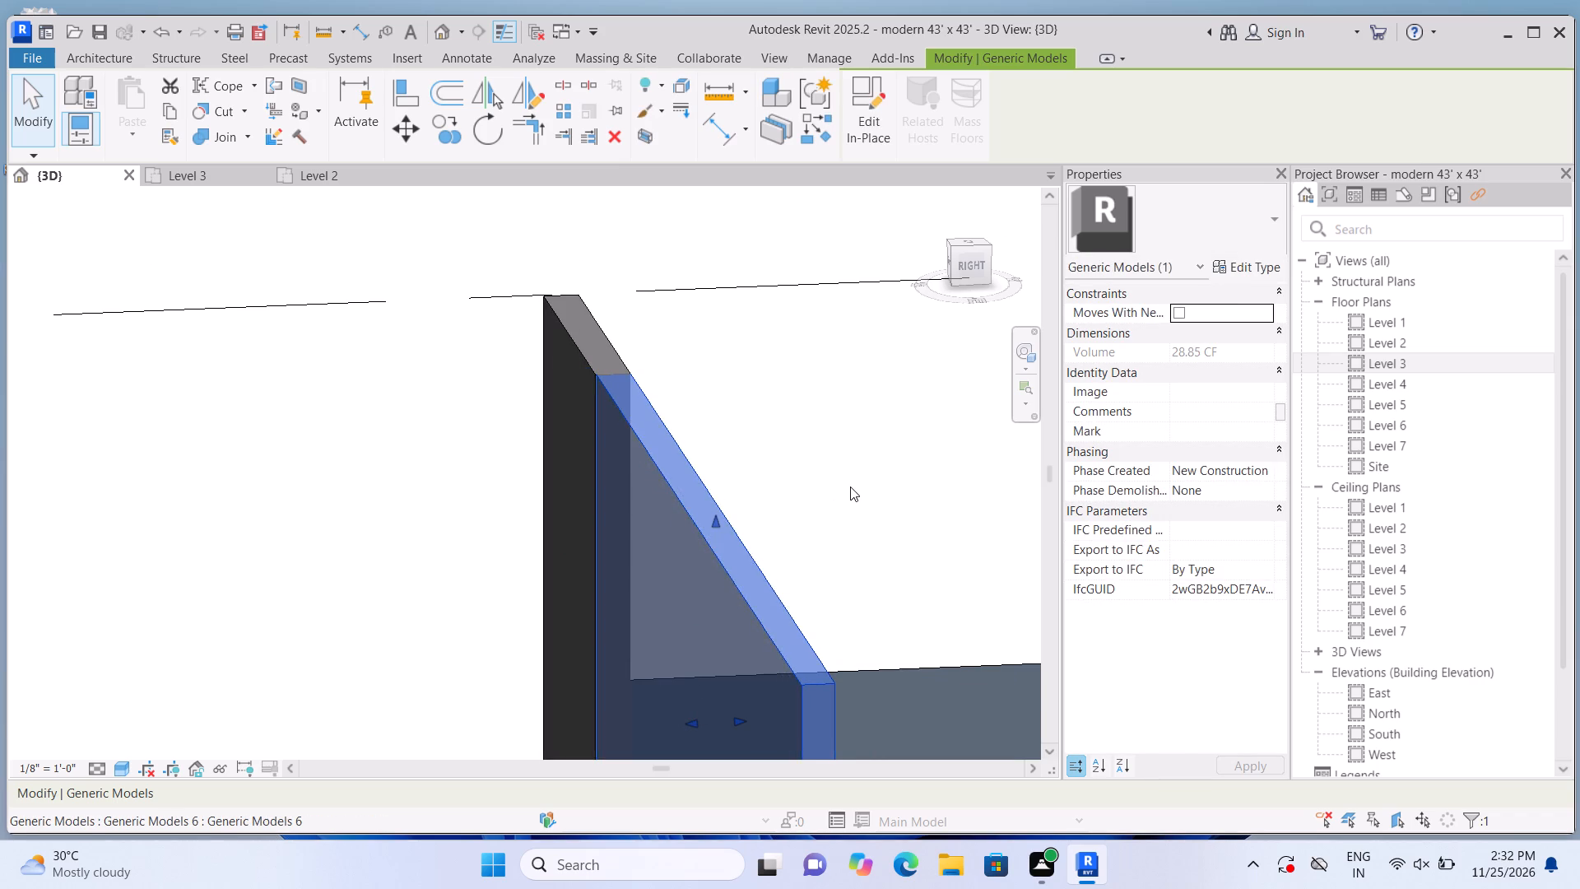
click(850, 486)
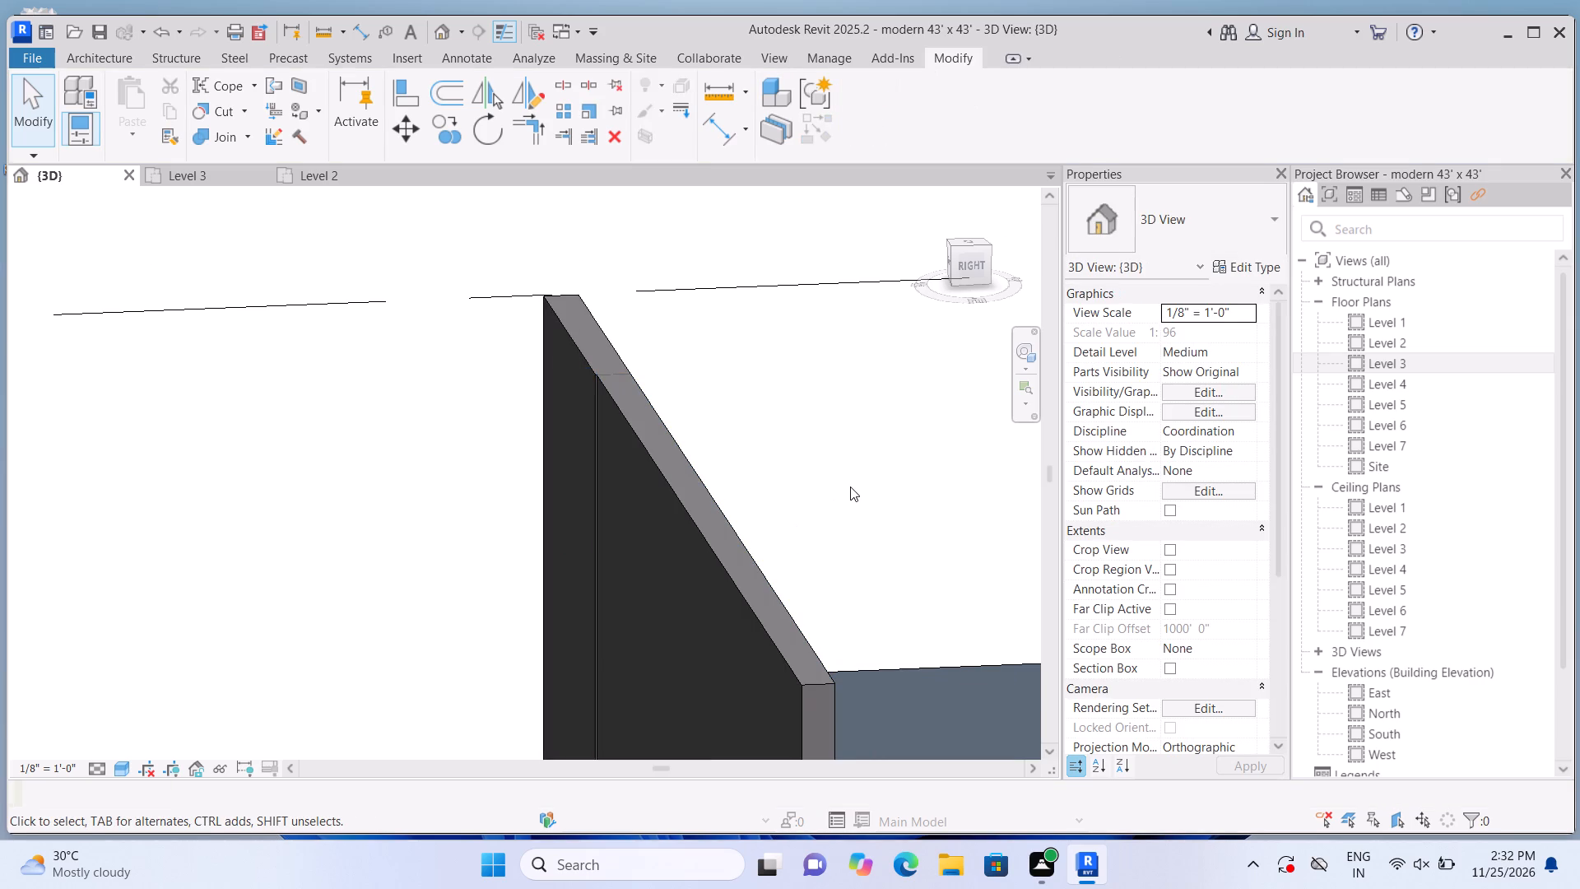
Join the realigned roof-edge generic model and the front corner wall with Join Geometry, picking the pair in both orders.
click(245, 137)
click(247, 164)
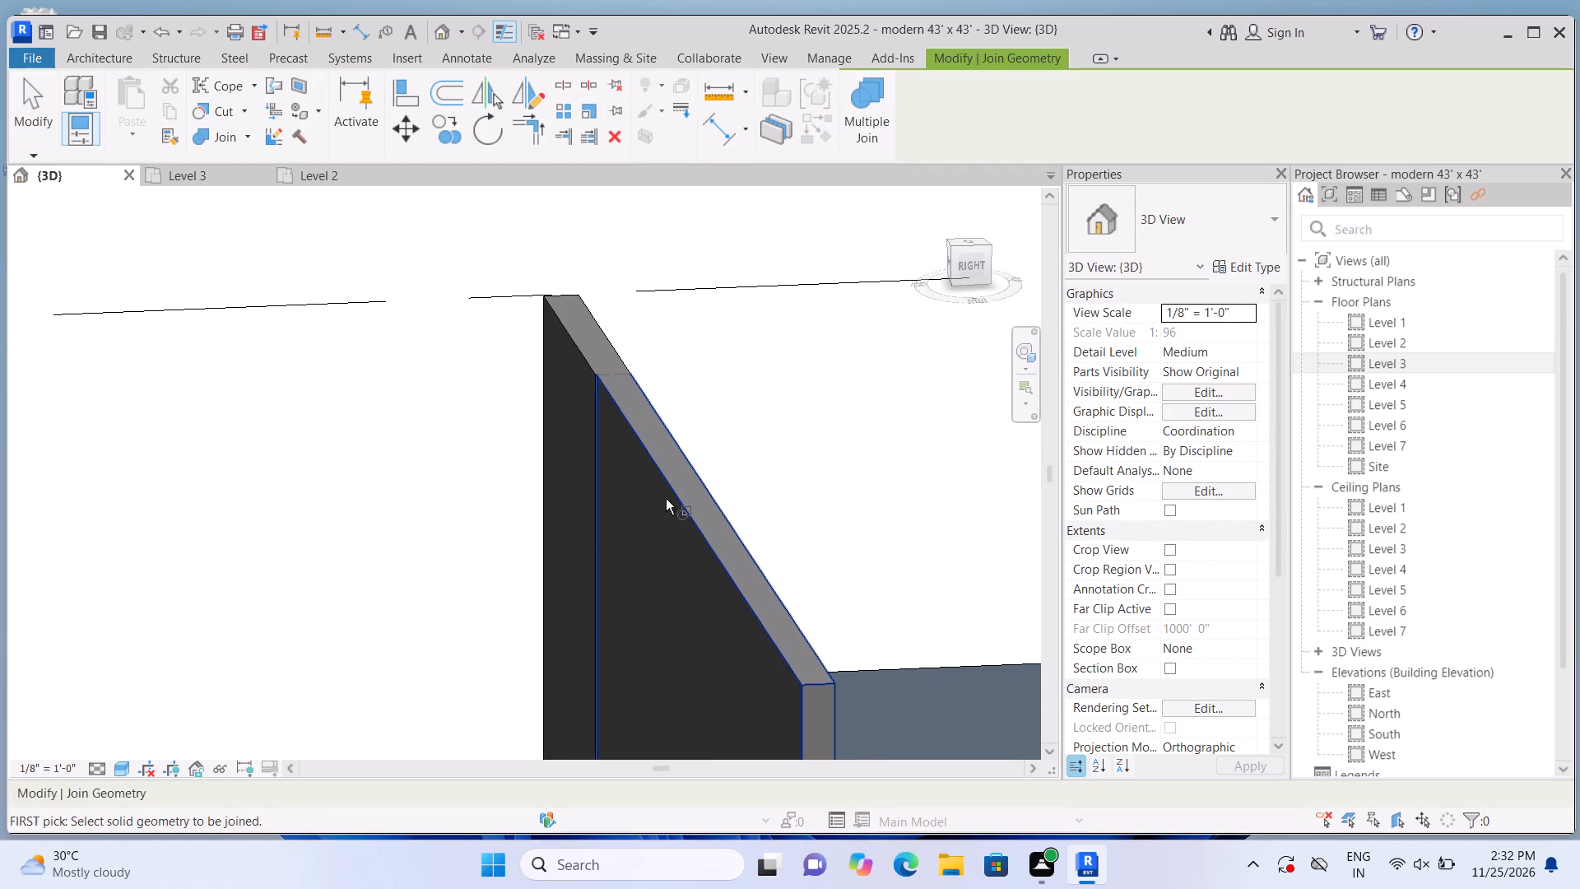
click(665, 494)
click(583, 350)
click(592, 335)
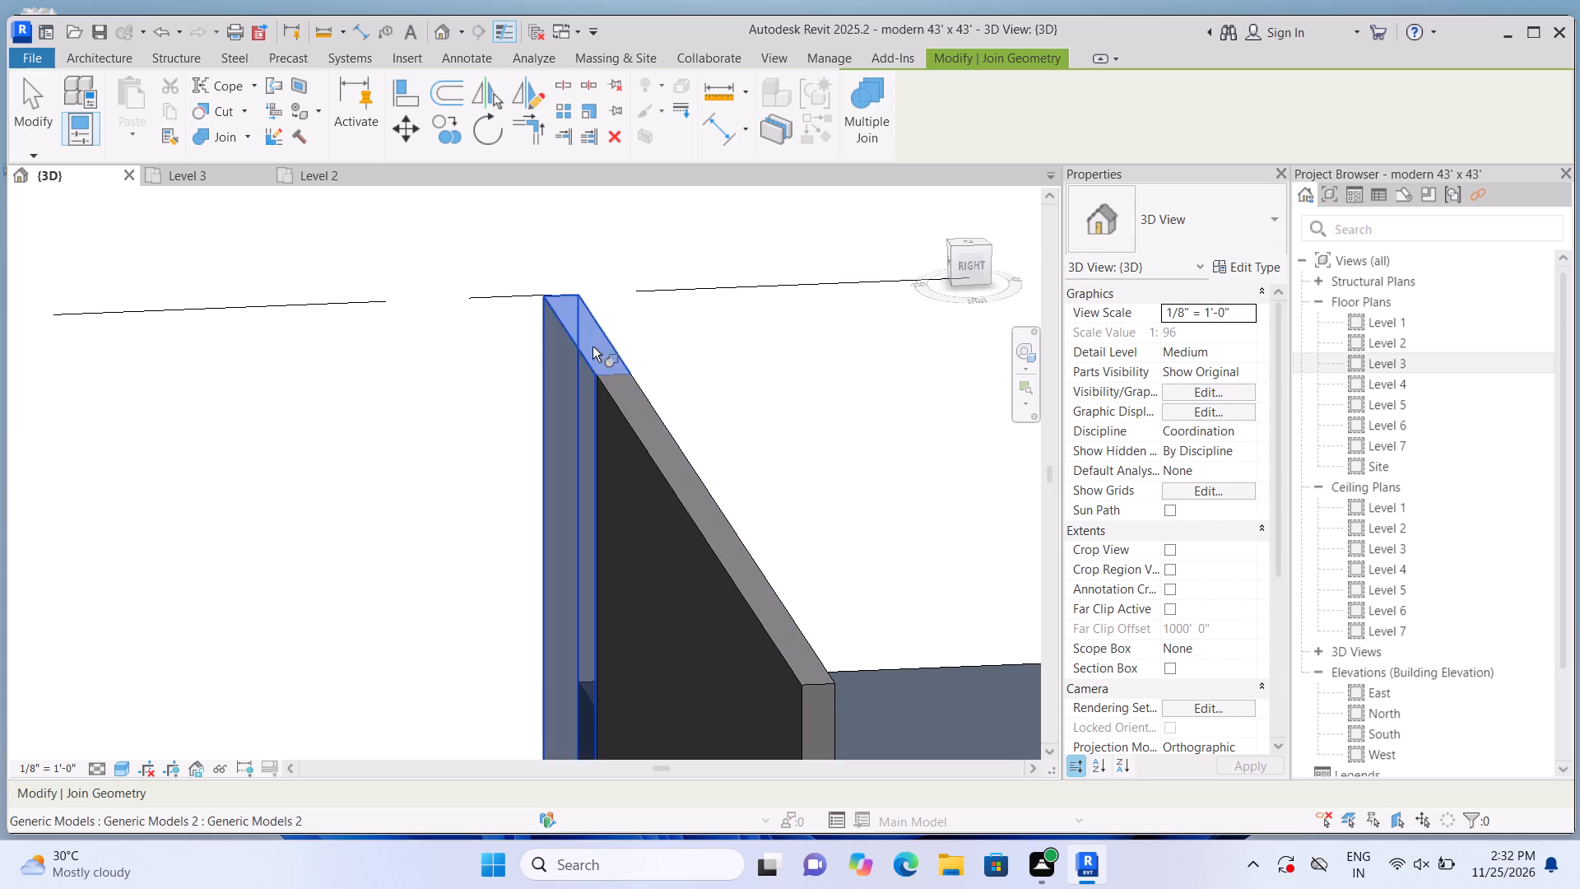
click(642, 426)
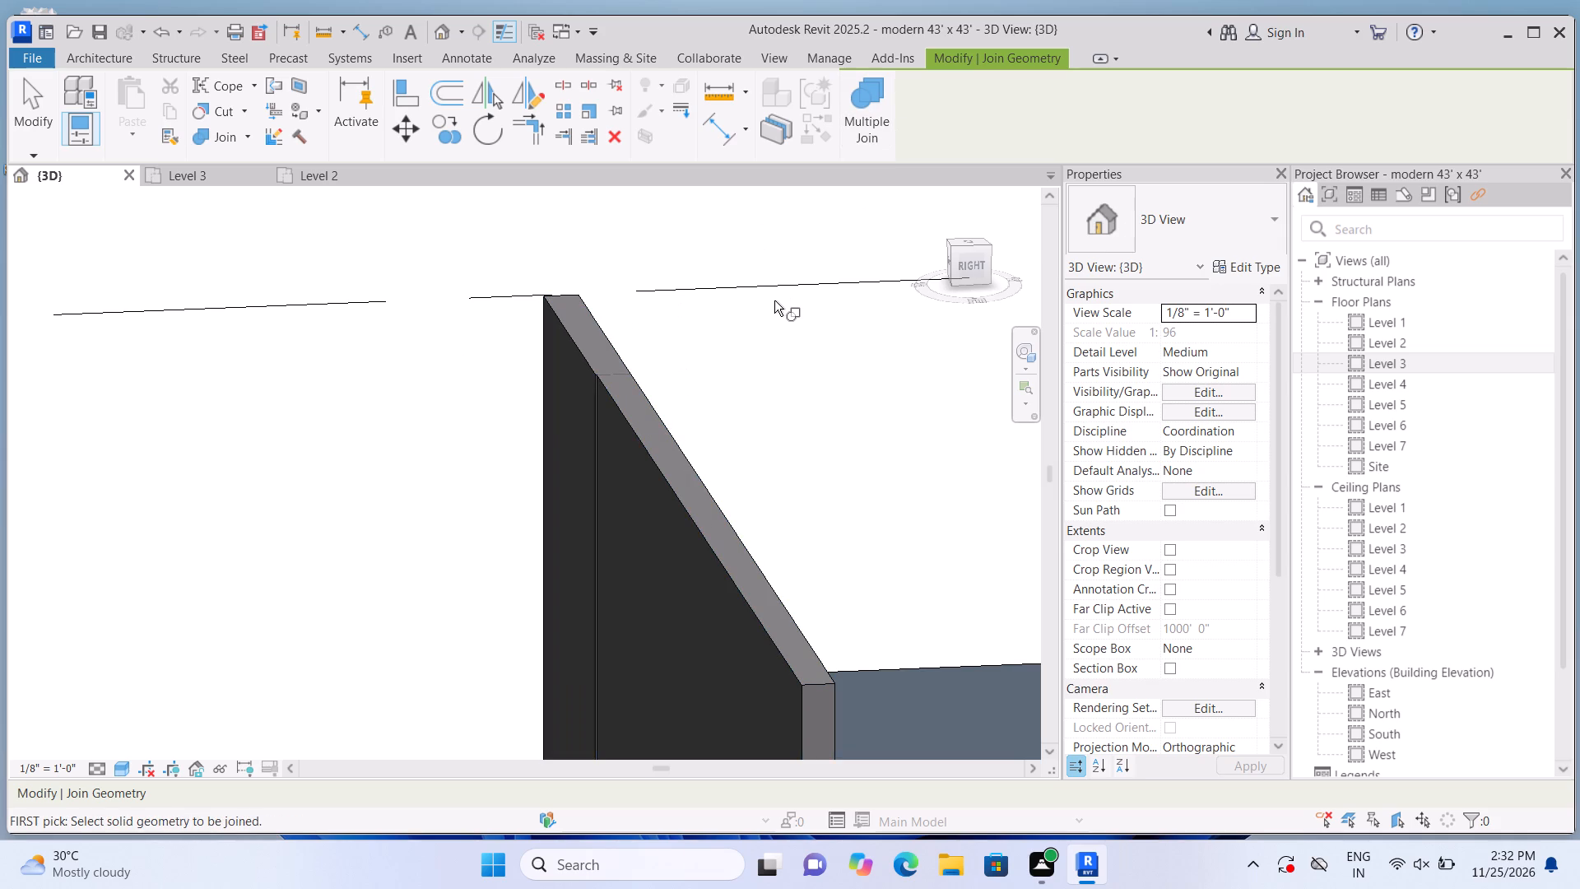
key(Escape)
Examine the seam between the roof-edge wall and the corner wall from the front-left side of the house.
scroll(774, 296, down, 9)
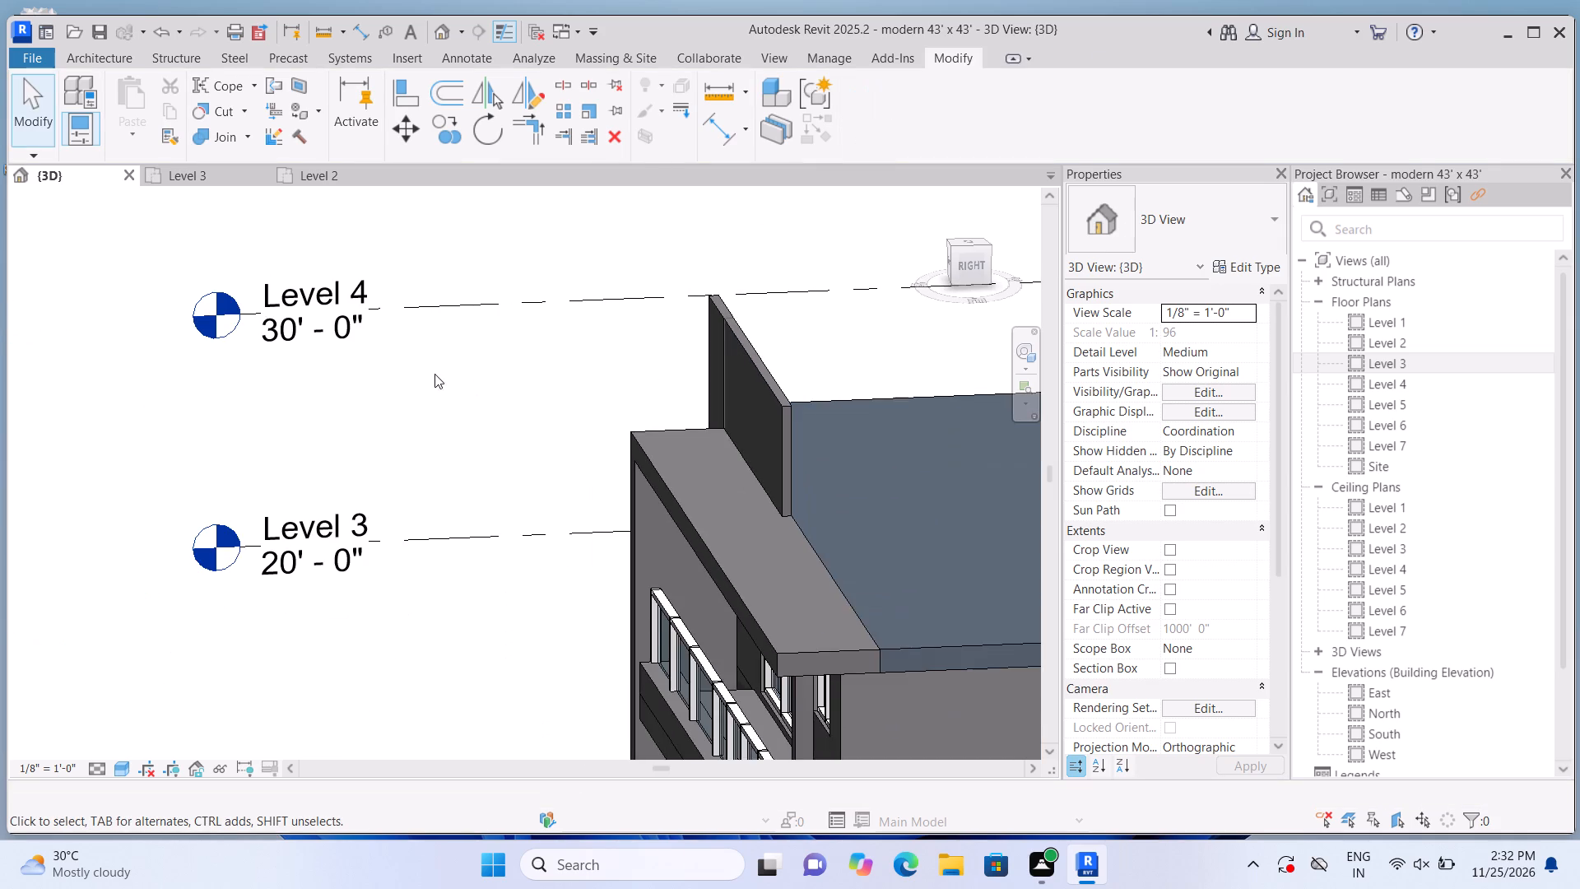
scroll(417, 361, down, 1)
shift+middle_drag(421, 361, 839, 353)
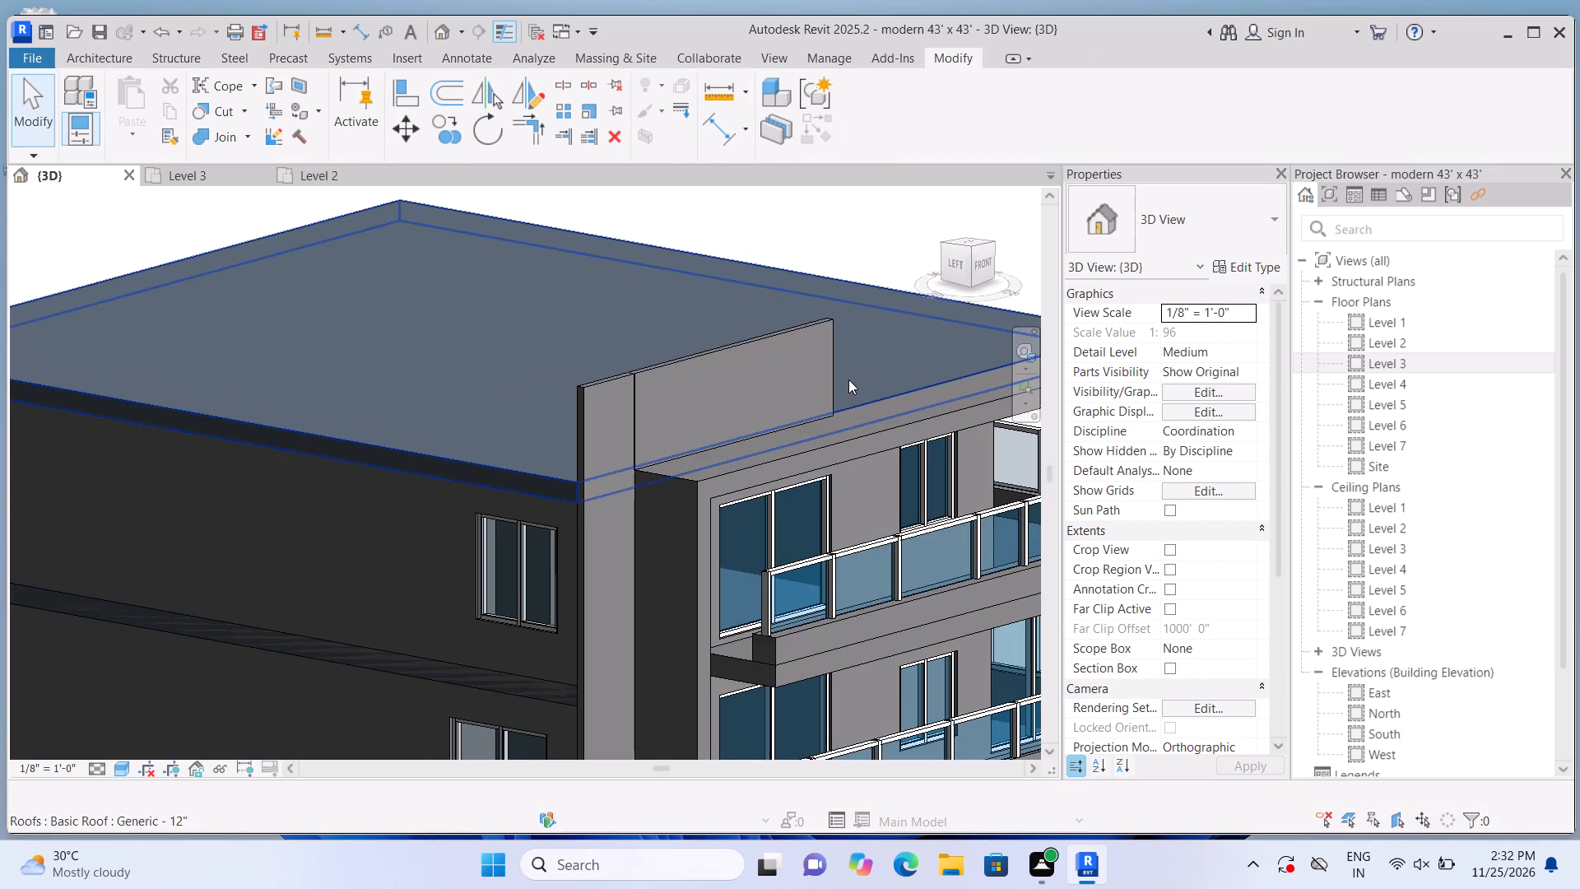
middle_drag(795, 360, 710, 351)
scroll(649, 419, up, 6)
middle_drag(435, 402, 501, 457)
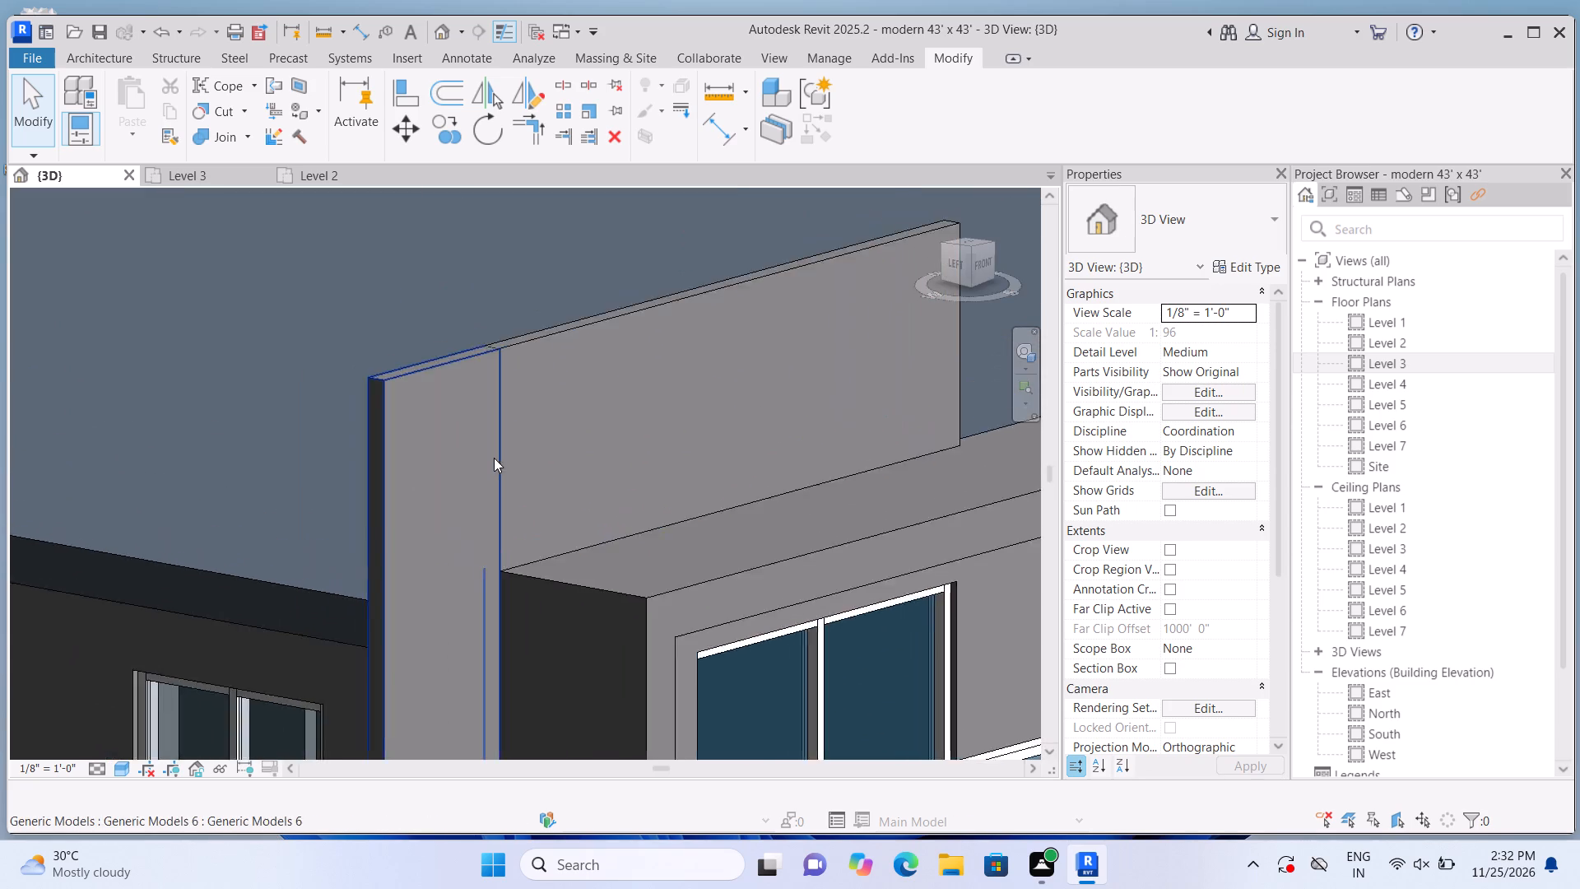
scroll(489, 475, up, 2)
scroll(96, 541, down, 2)
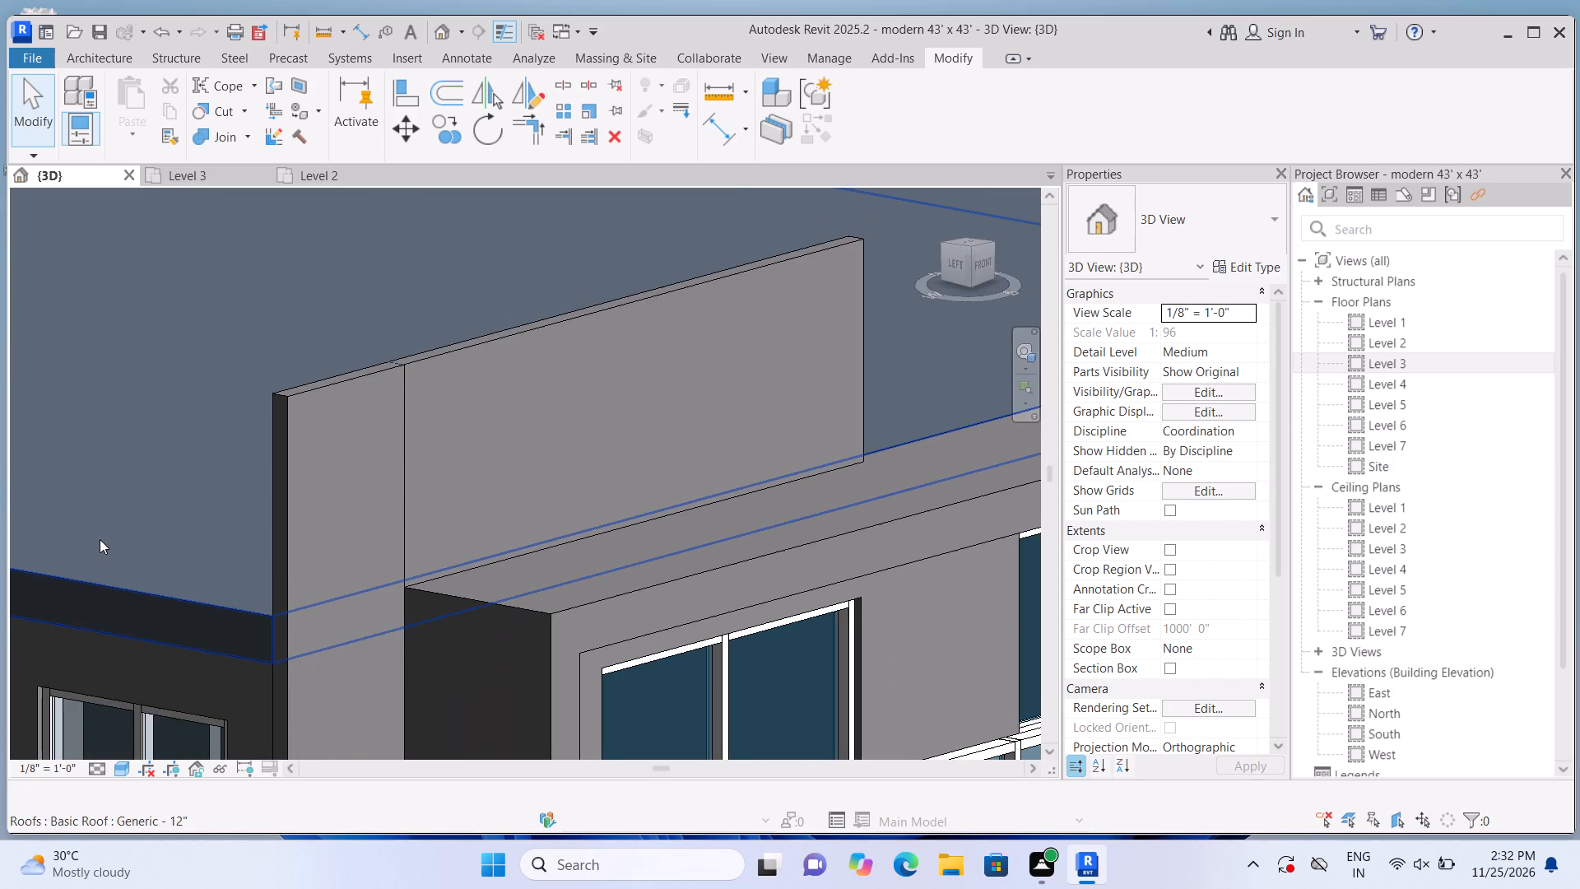
click(473, 440)
scroll(474, 449, up, 2)
scroll(483, 444, down, 5)
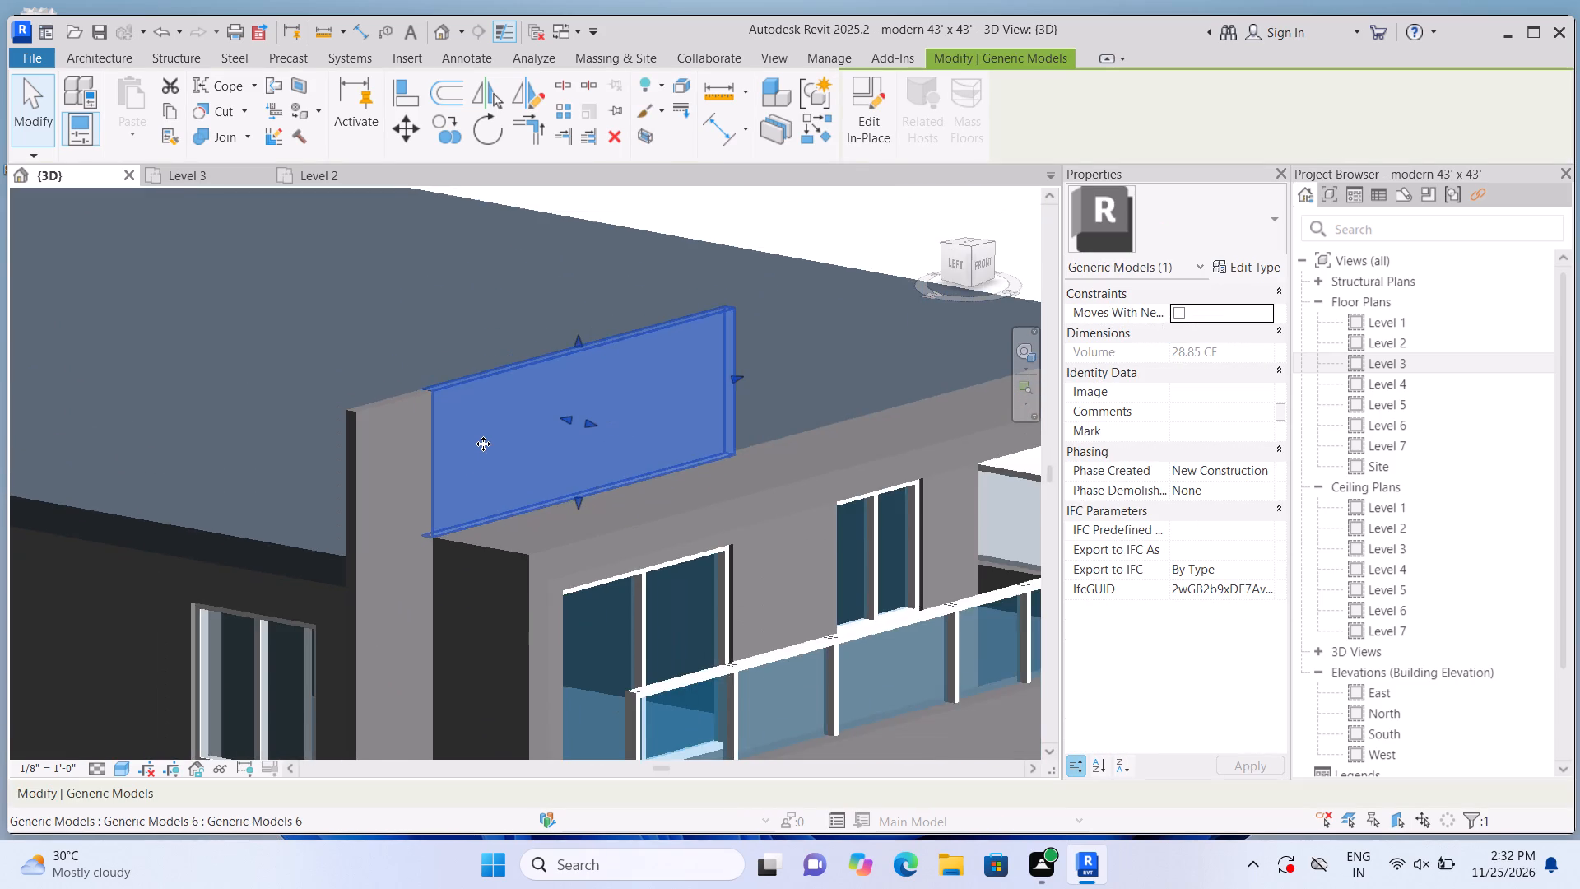
click(898, 213)
scroll(494, 309, up, 2)
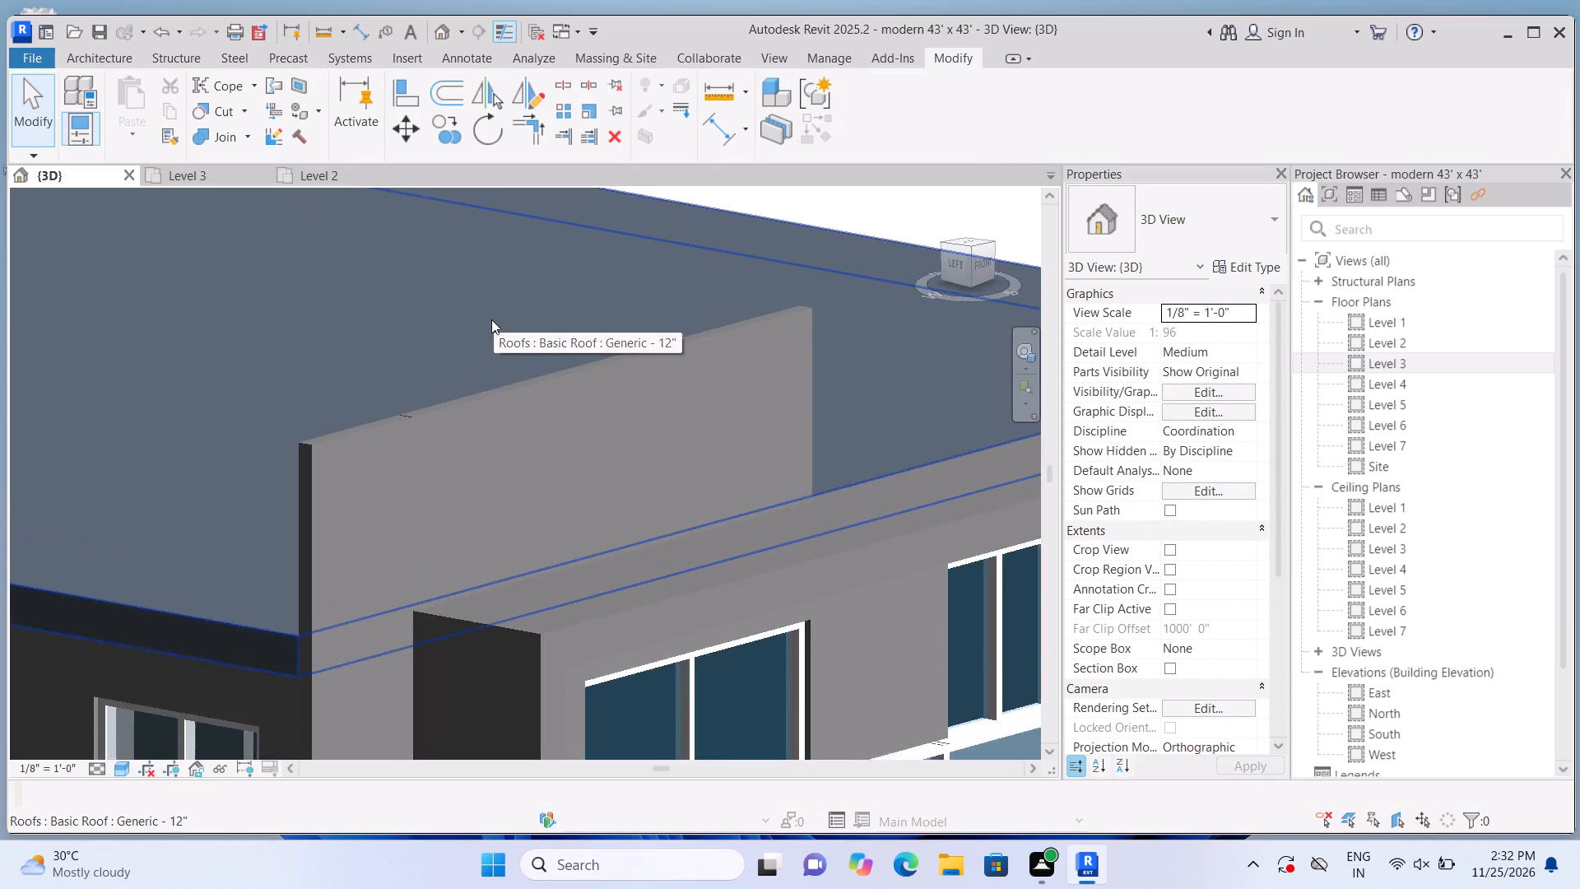
scroll(491, 319, up, 2)
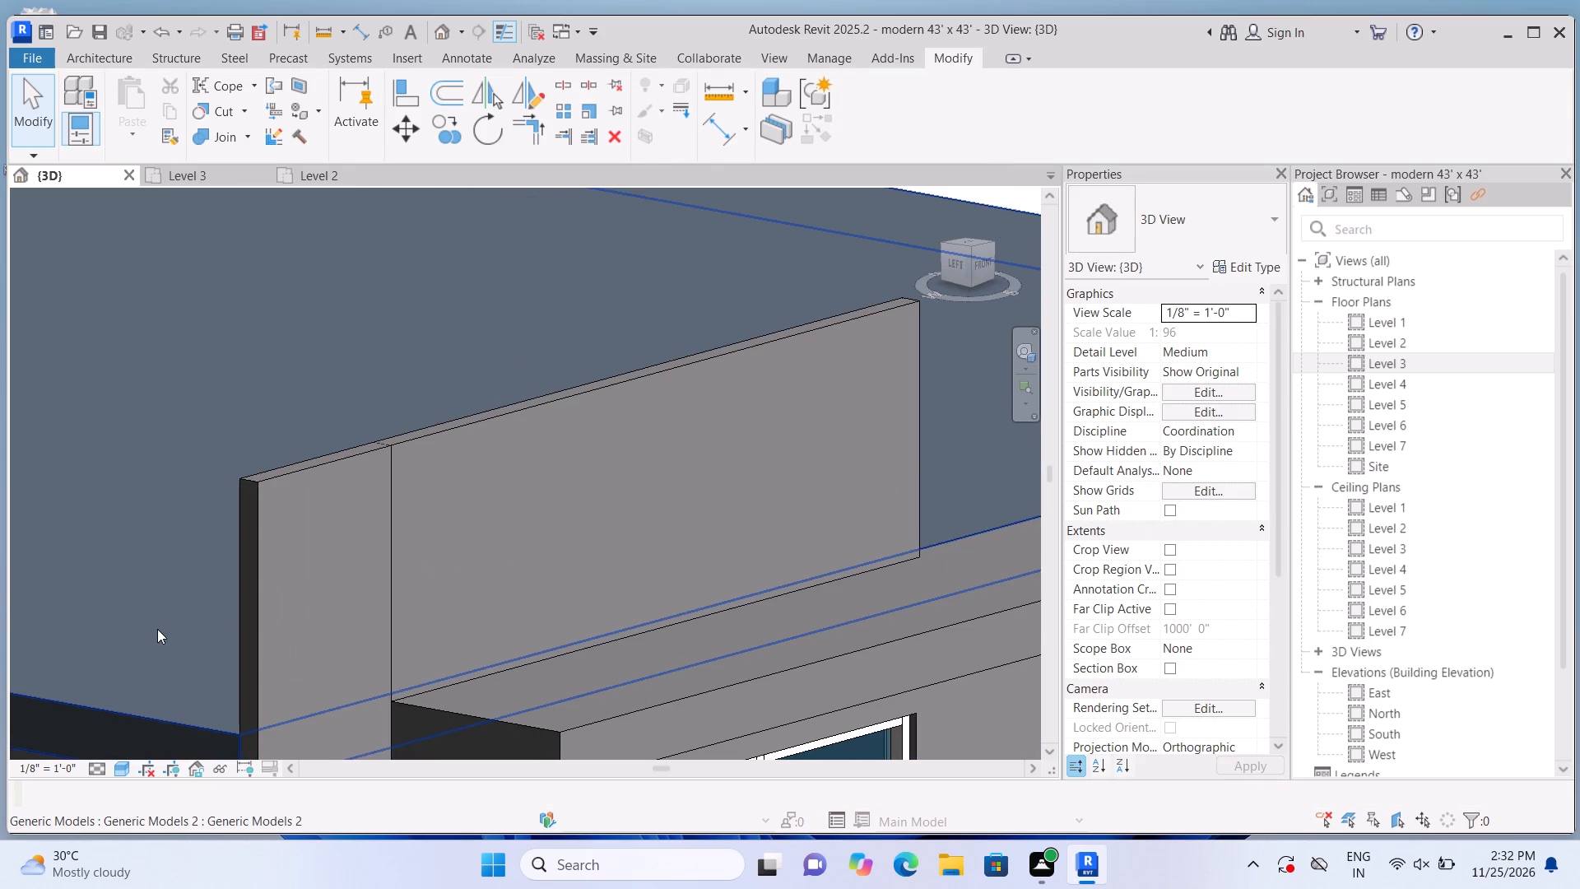
scroll(417, 599, up, 1)
scroll(533, 496, down, 4)
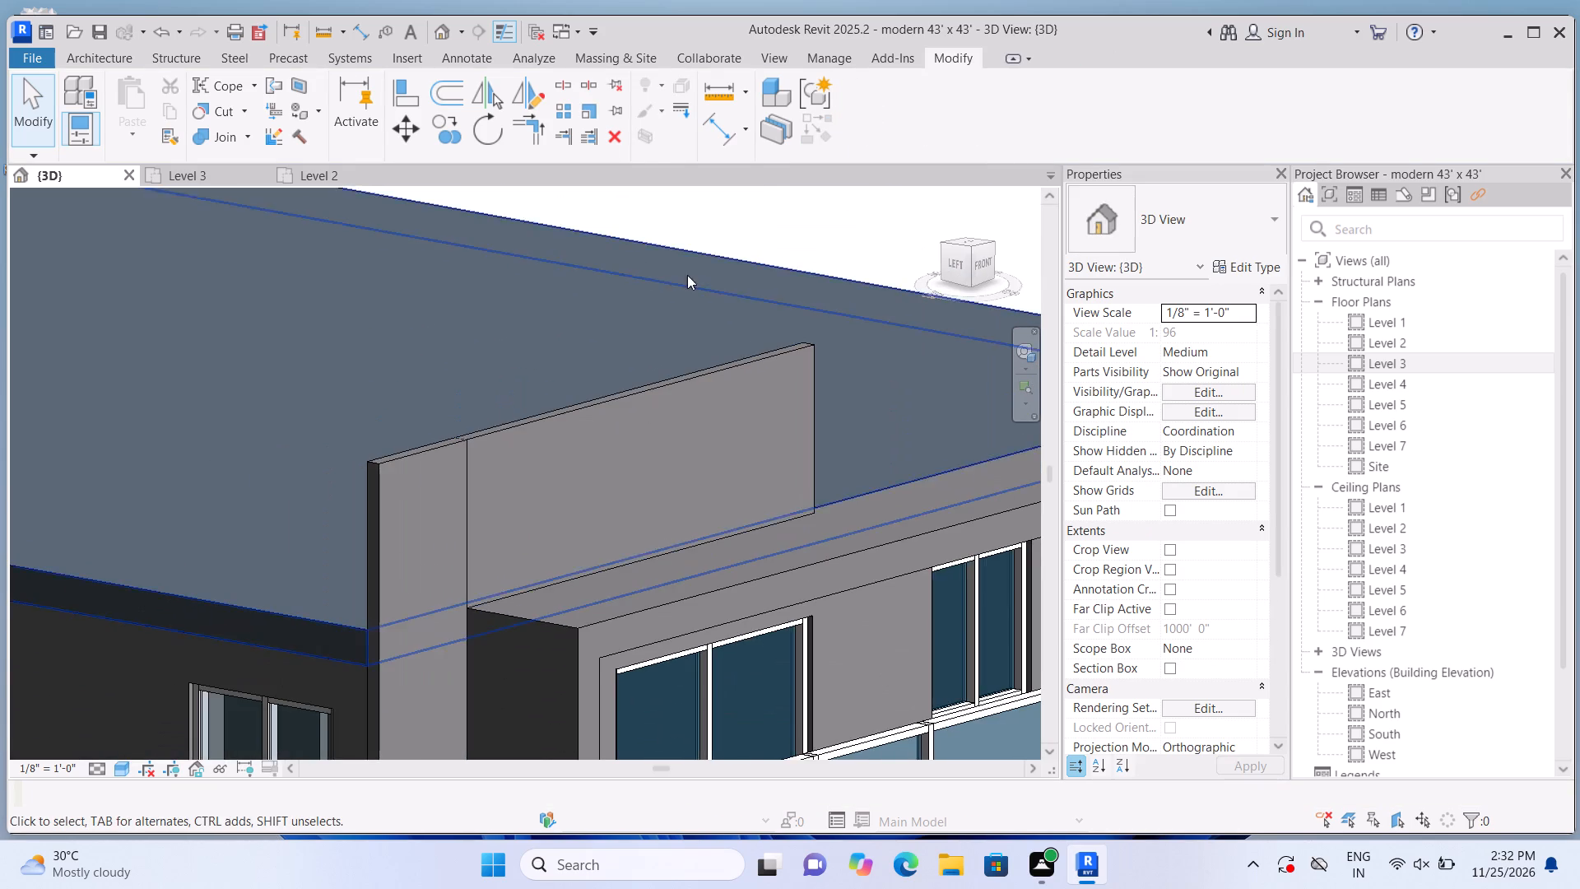
scroll(370, 435, up, 10)
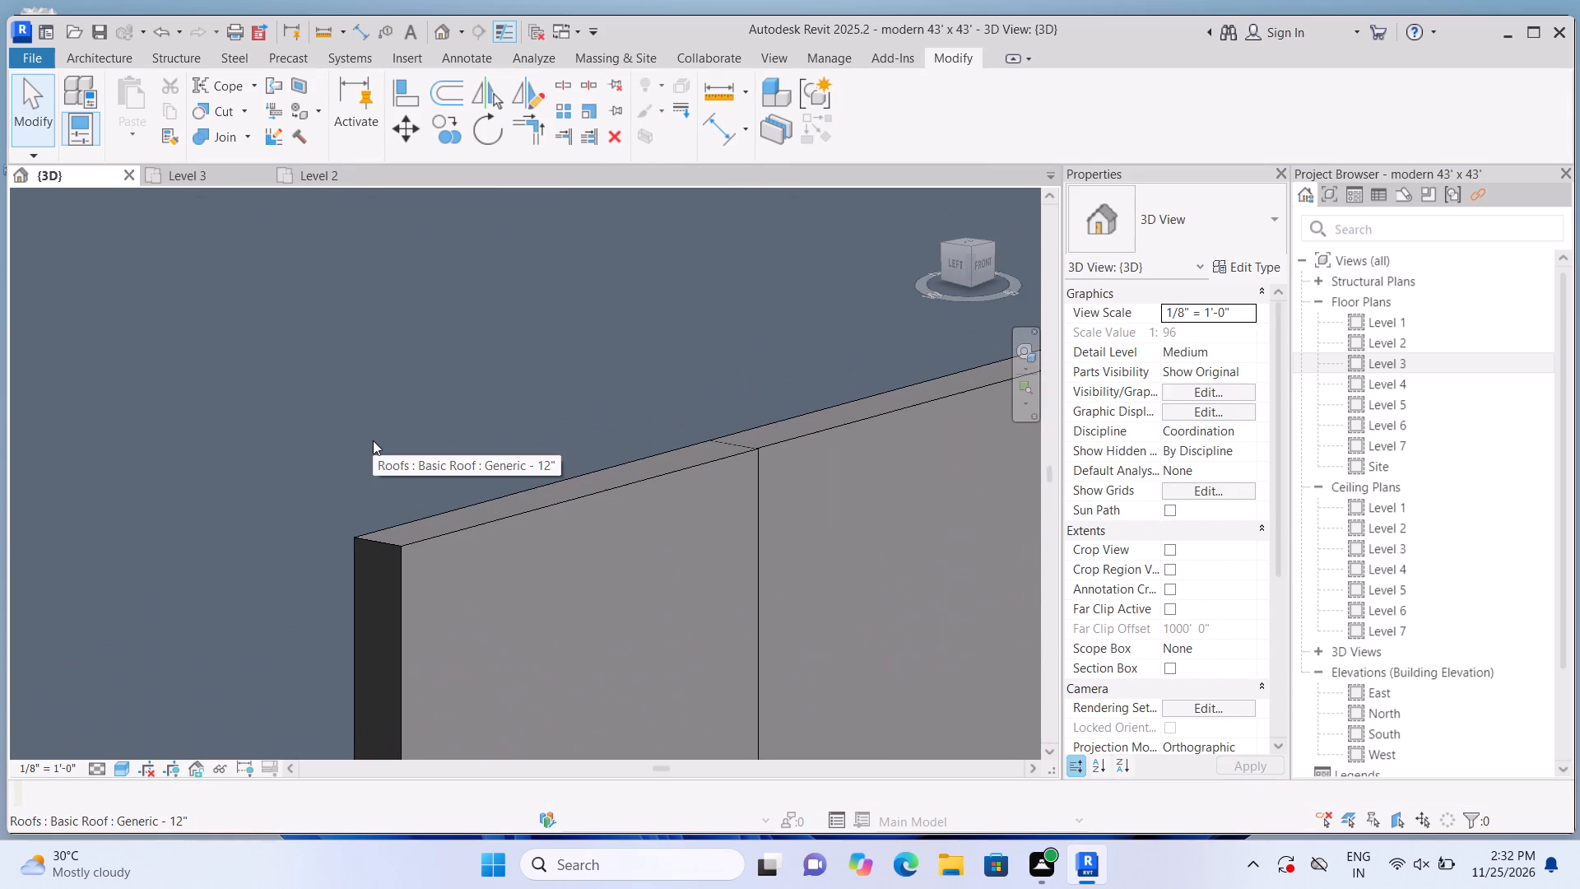
scroll(373, 440, down, 16)
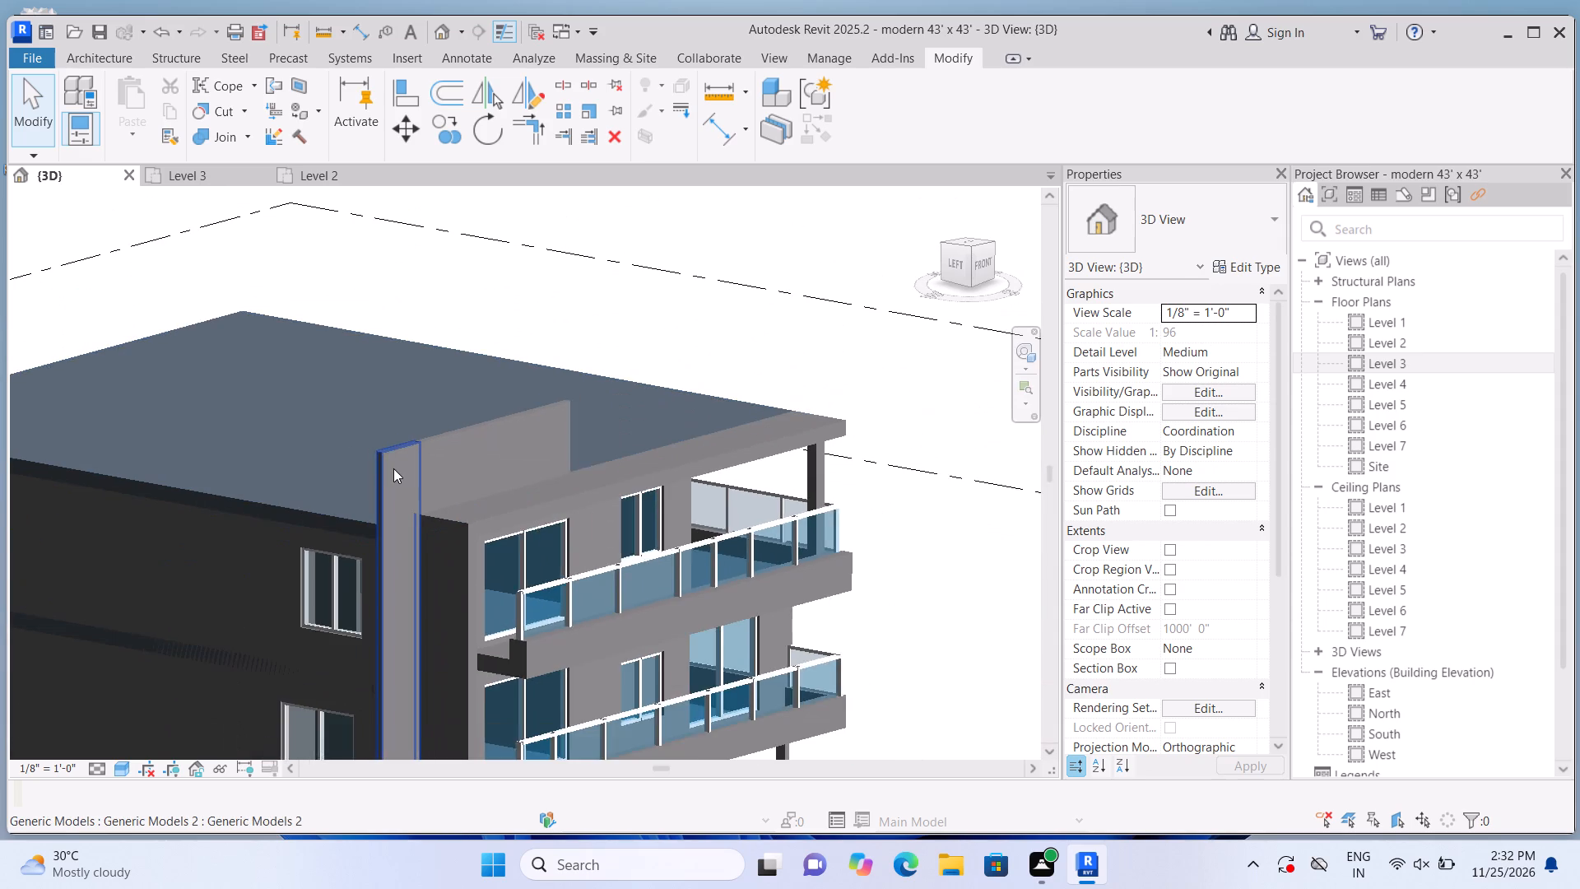
Compare the properties of the front corner wall and the roof-edge generic model by selecting each in turn.
click(393, 468)
scroll(419, 486, up, 6)
scroll(419, 486, down, 10)
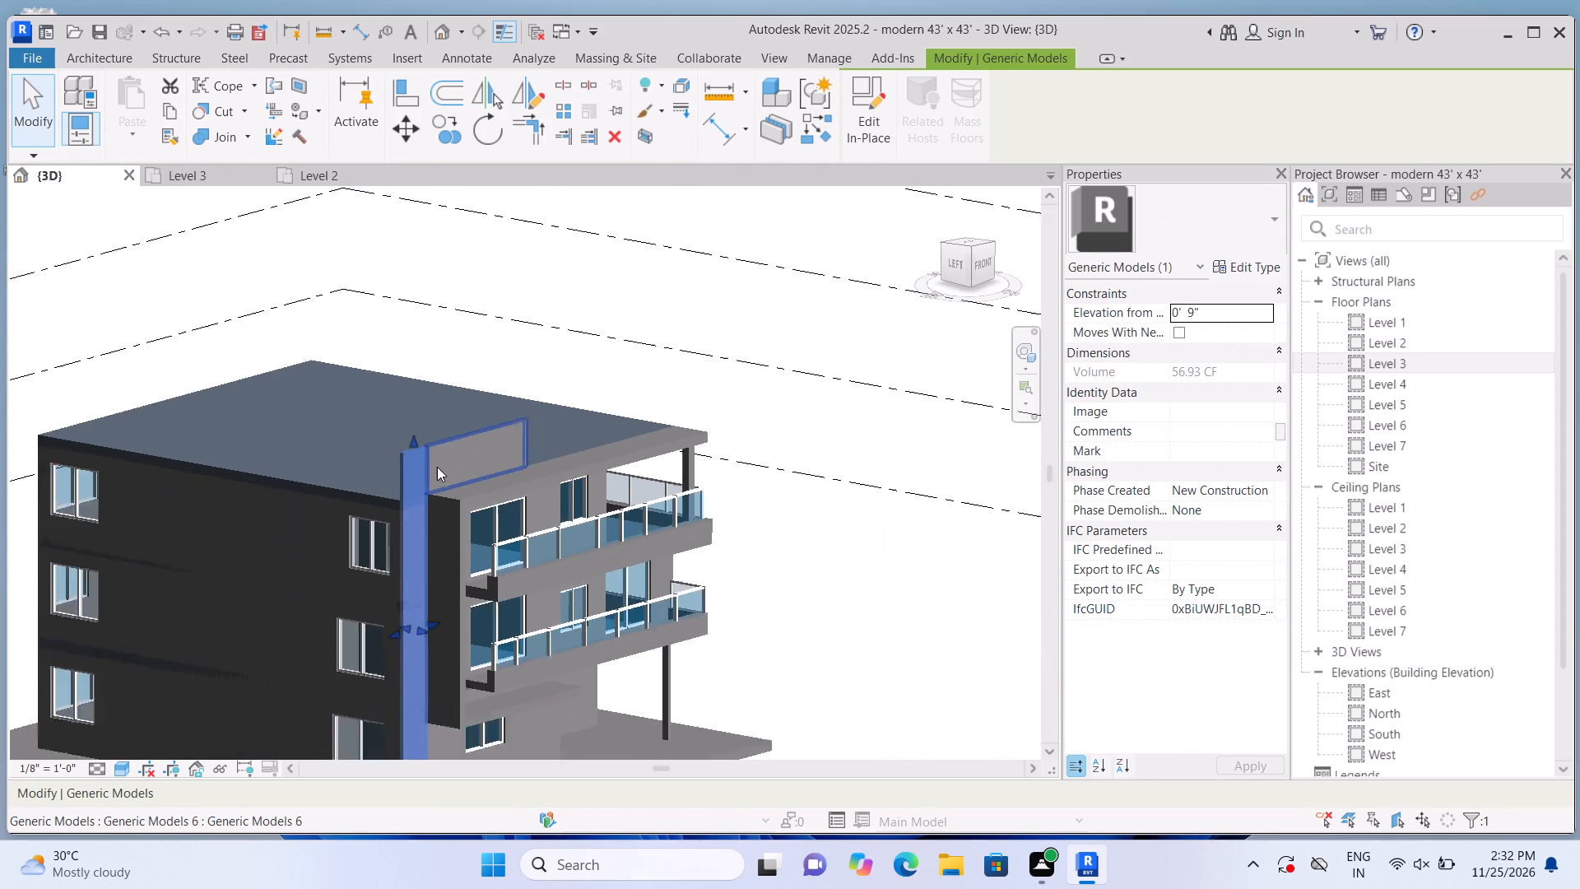
click(589, 367)
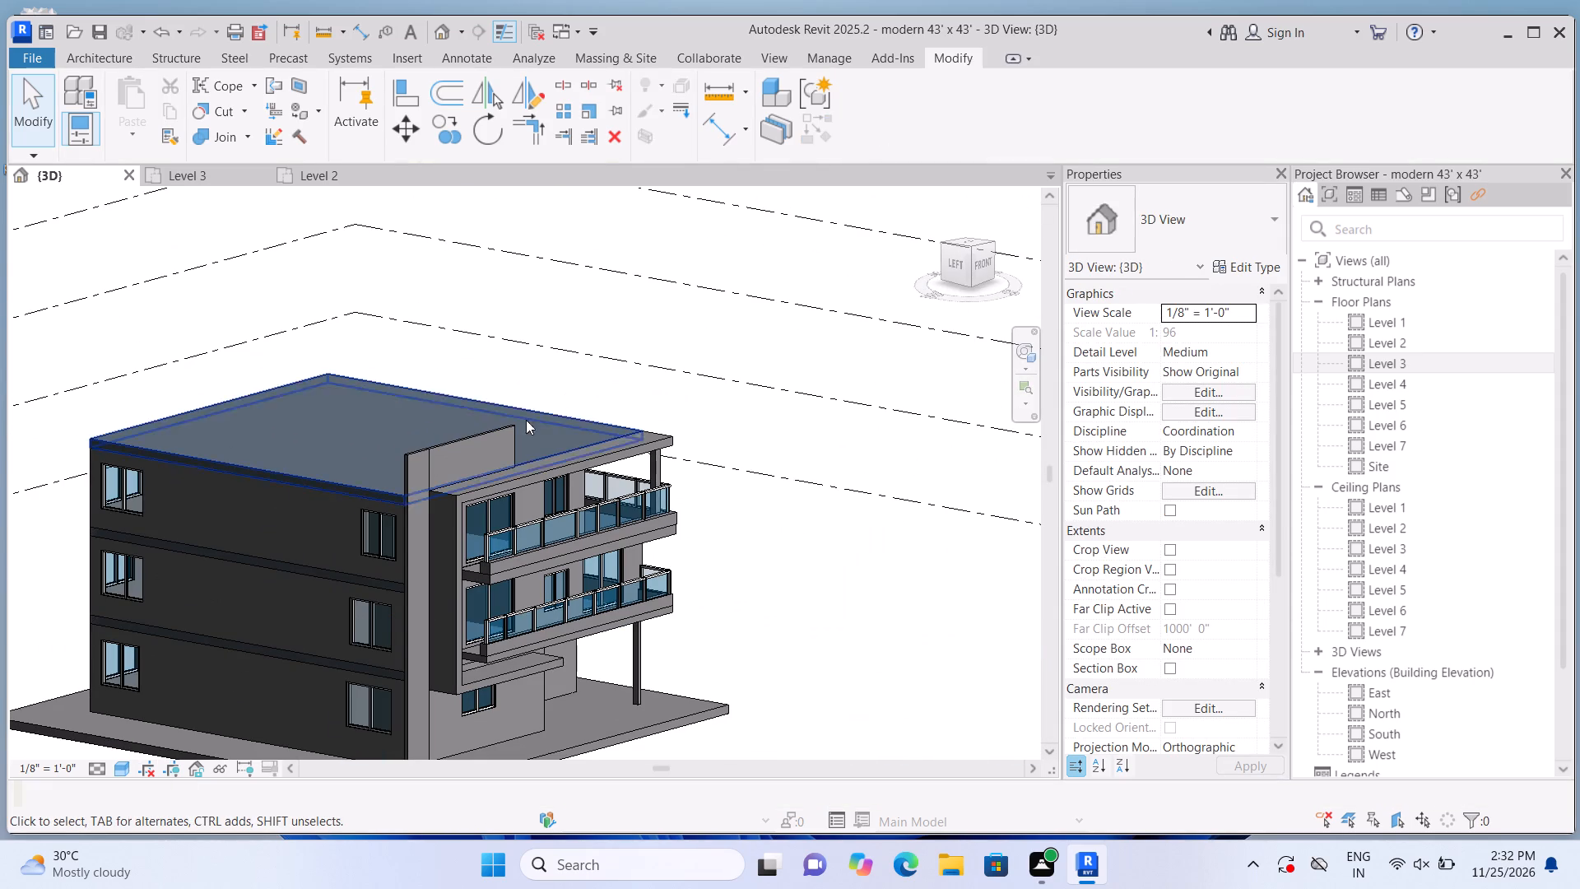
click(493, 427)
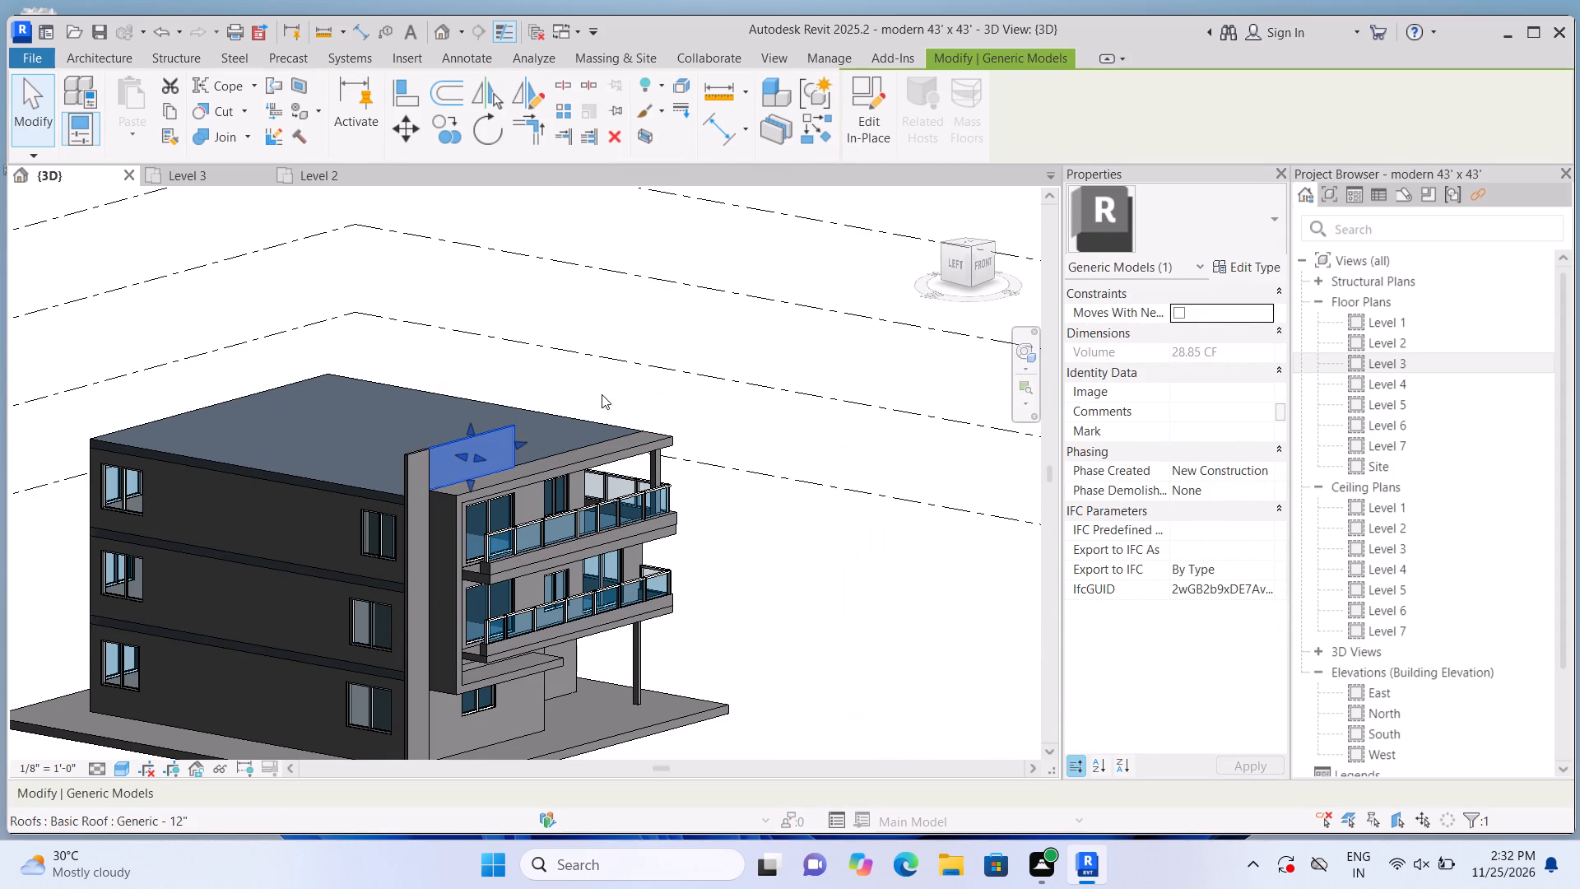
drag(605, 389, 618, 383)
click(420, 480)
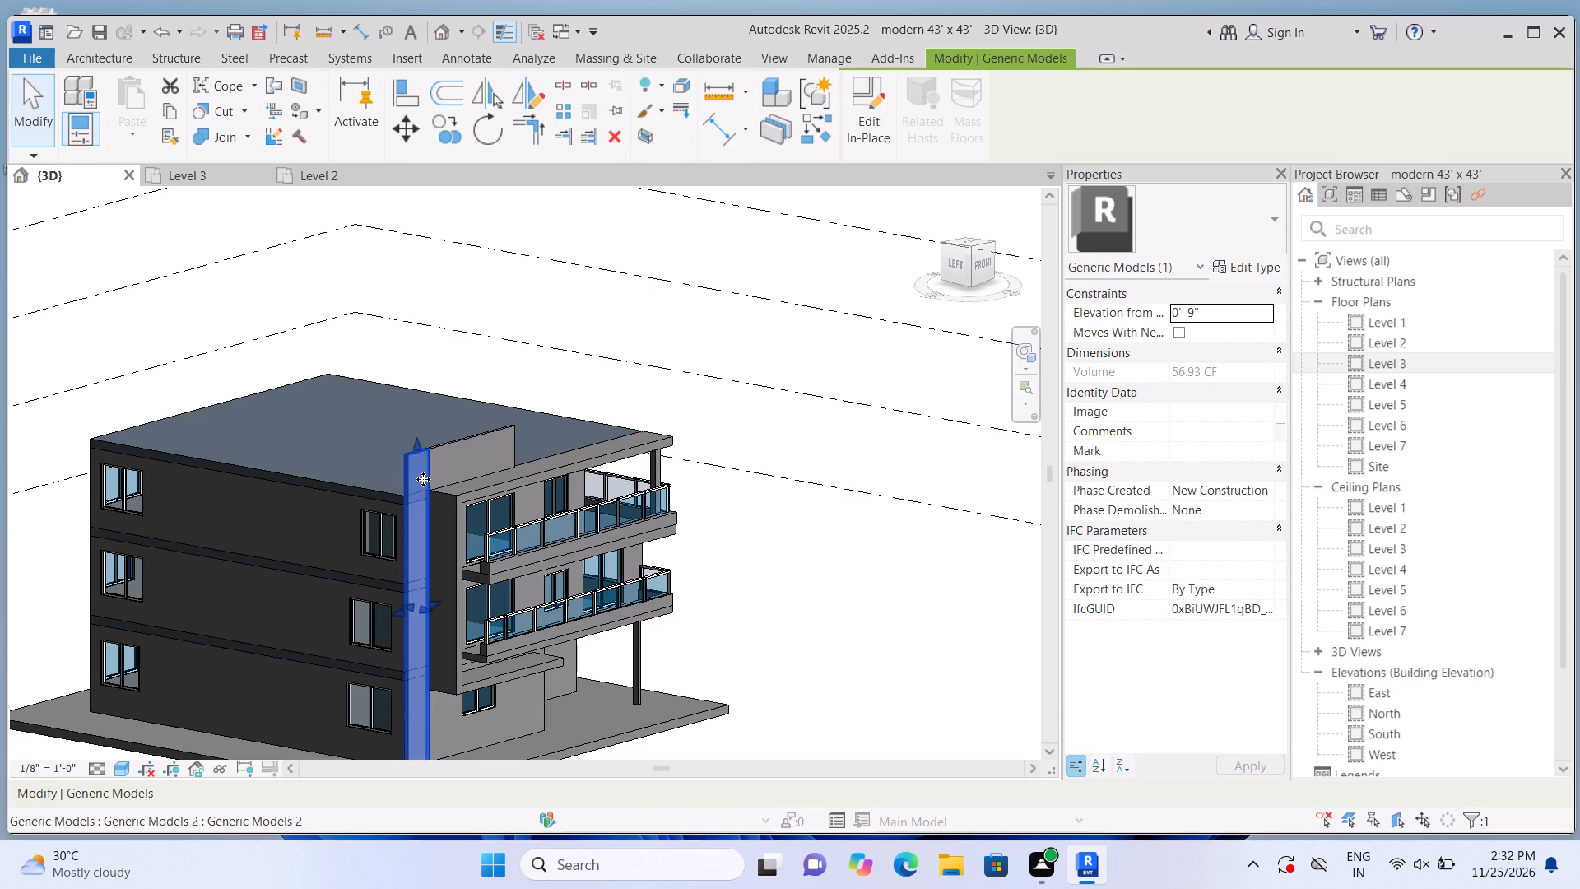
scroll(423, 479, up, 6)
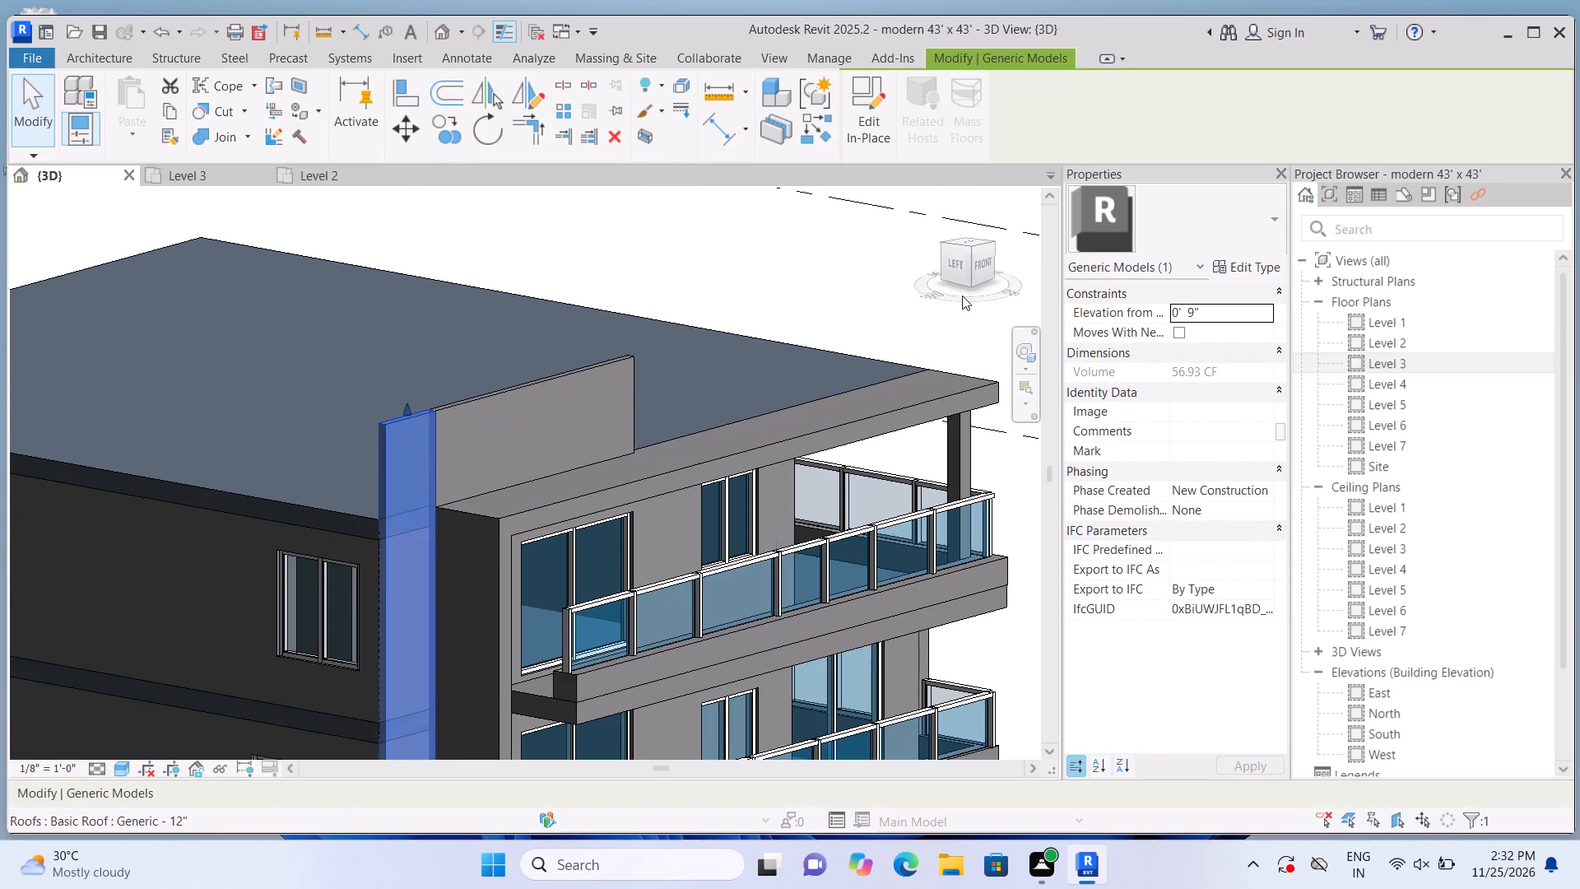
click(801, 300)
click(626, 378)
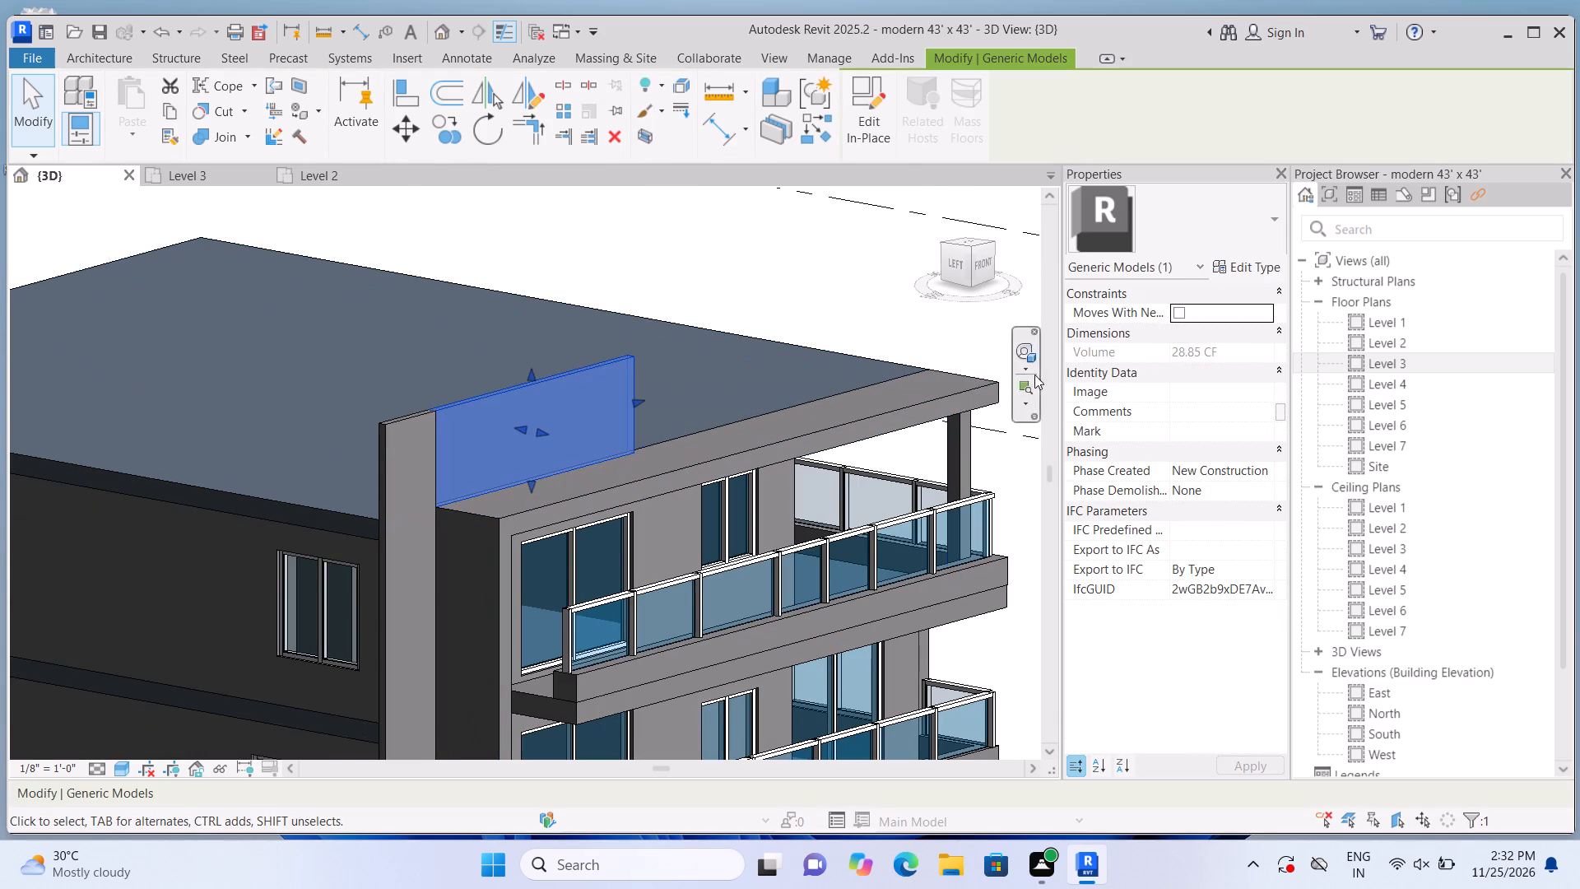
click(1204, 318)
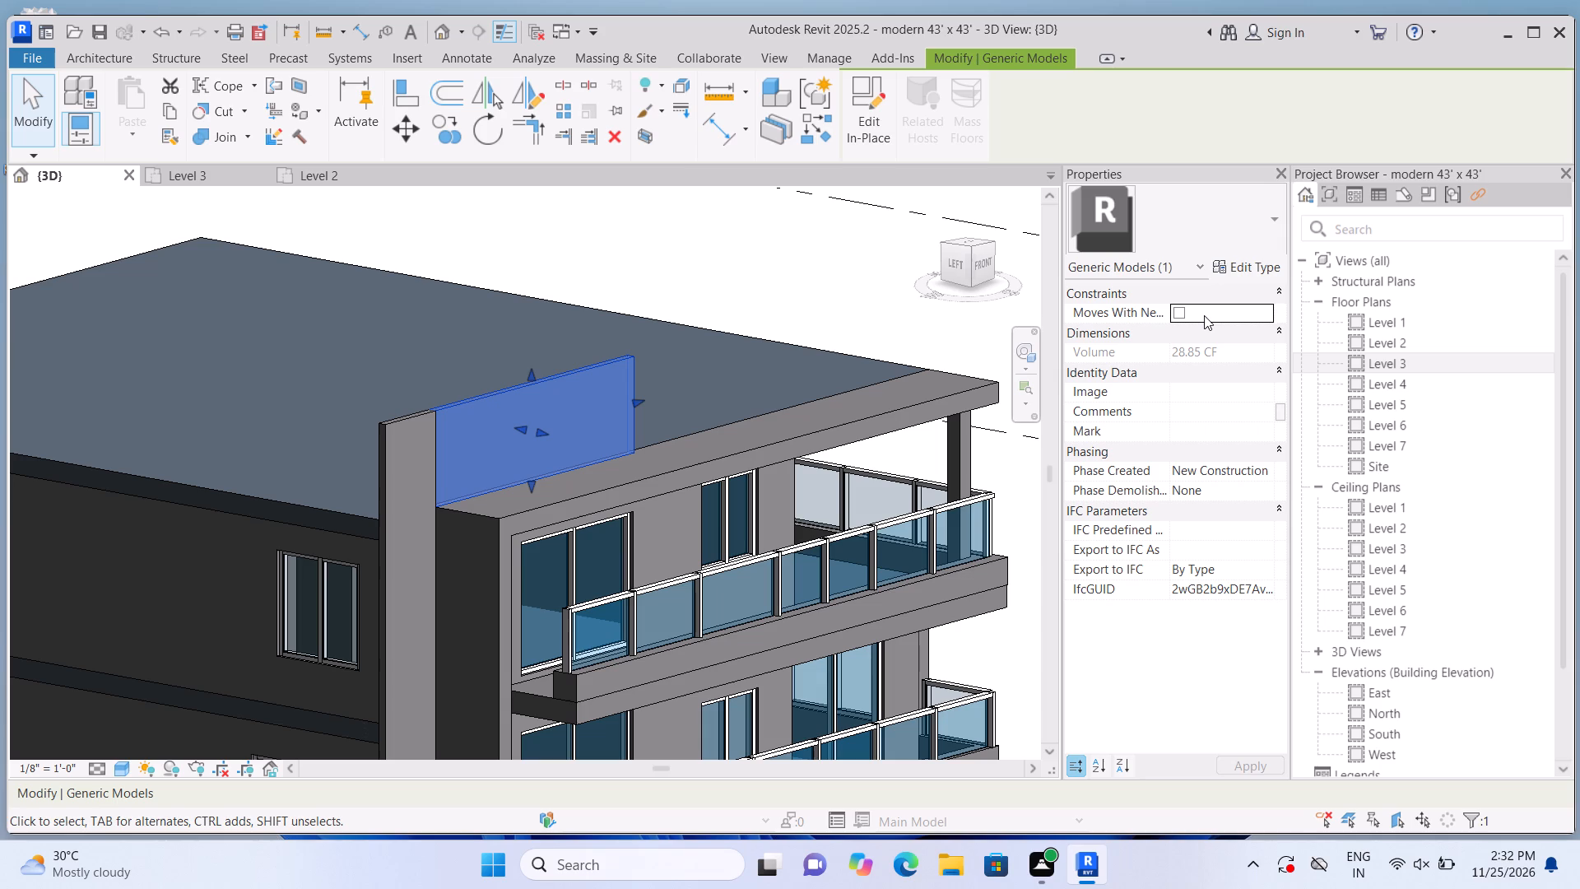
click(1231, 306)
scroll(1189, 374, down, 1)
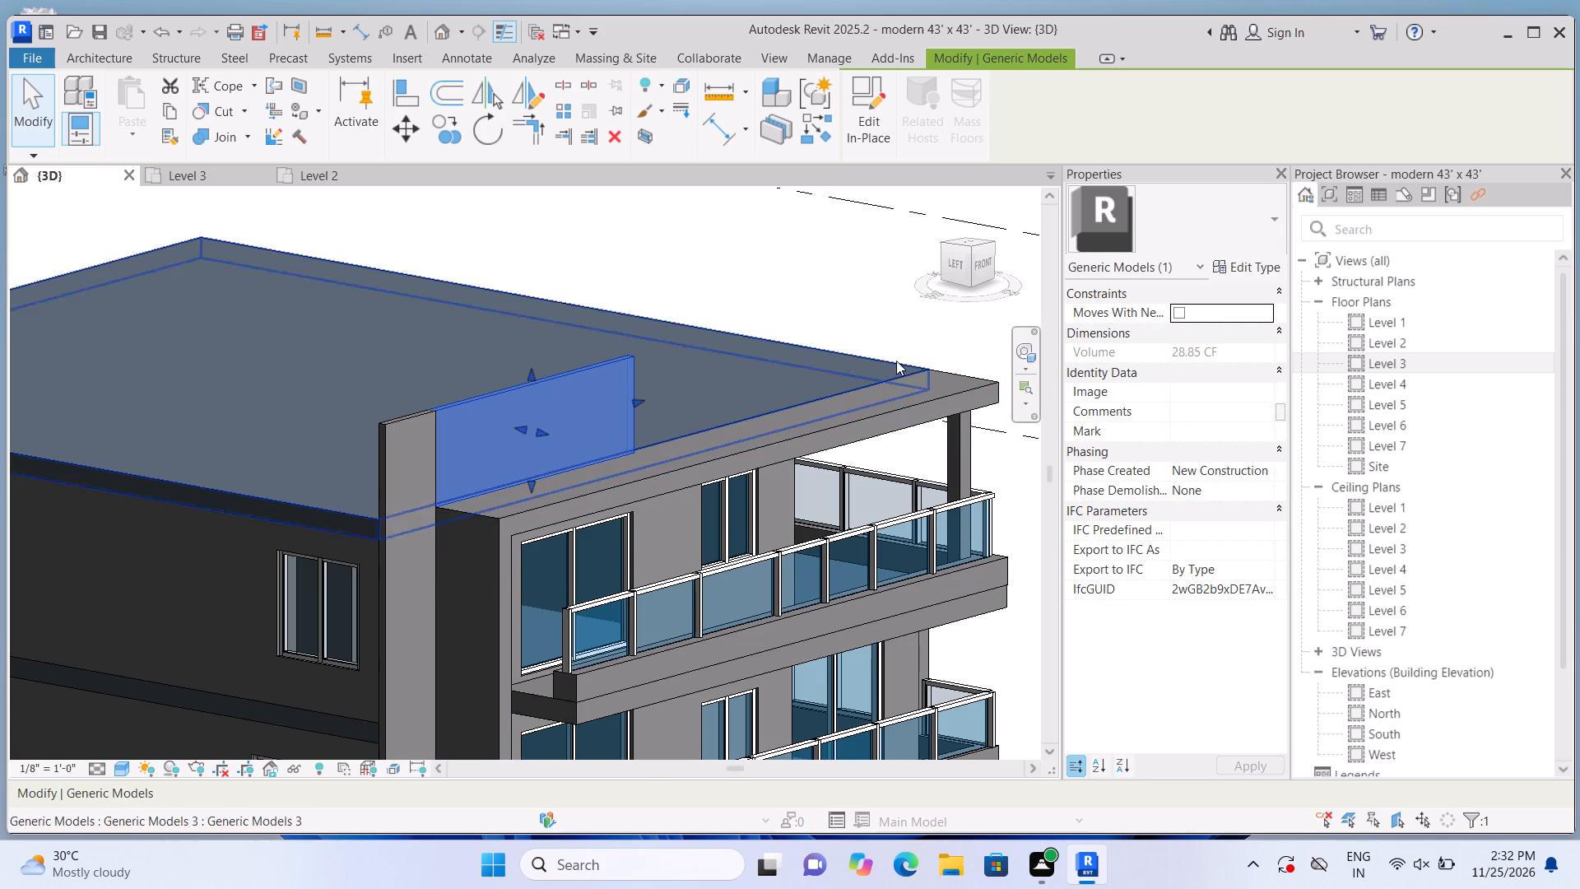
click(854, 306)
click(605, 370)
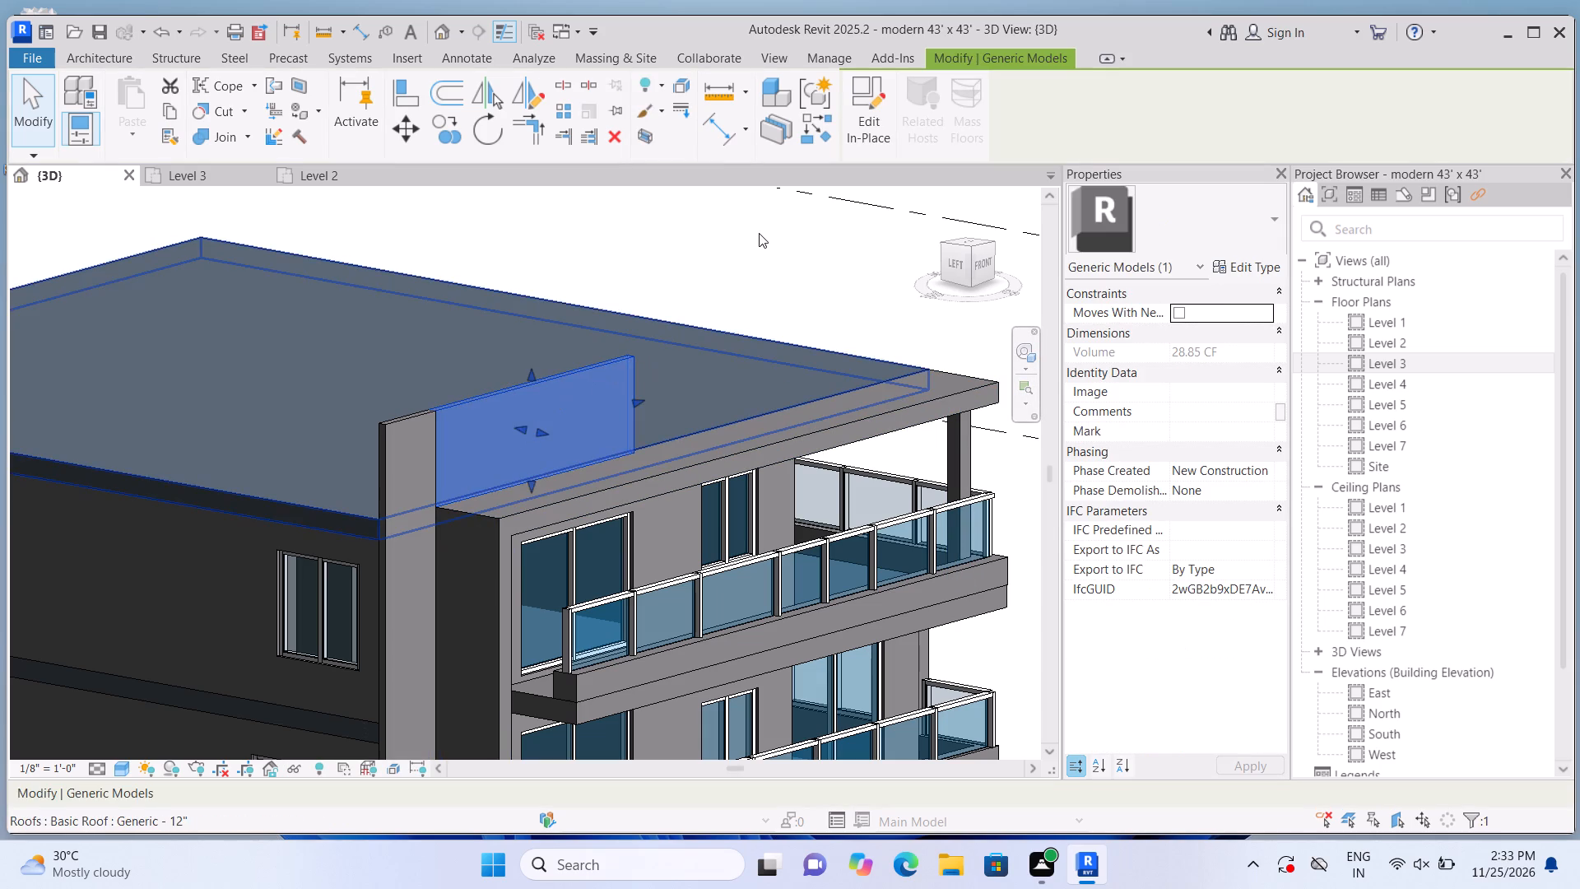
click(751, 258)
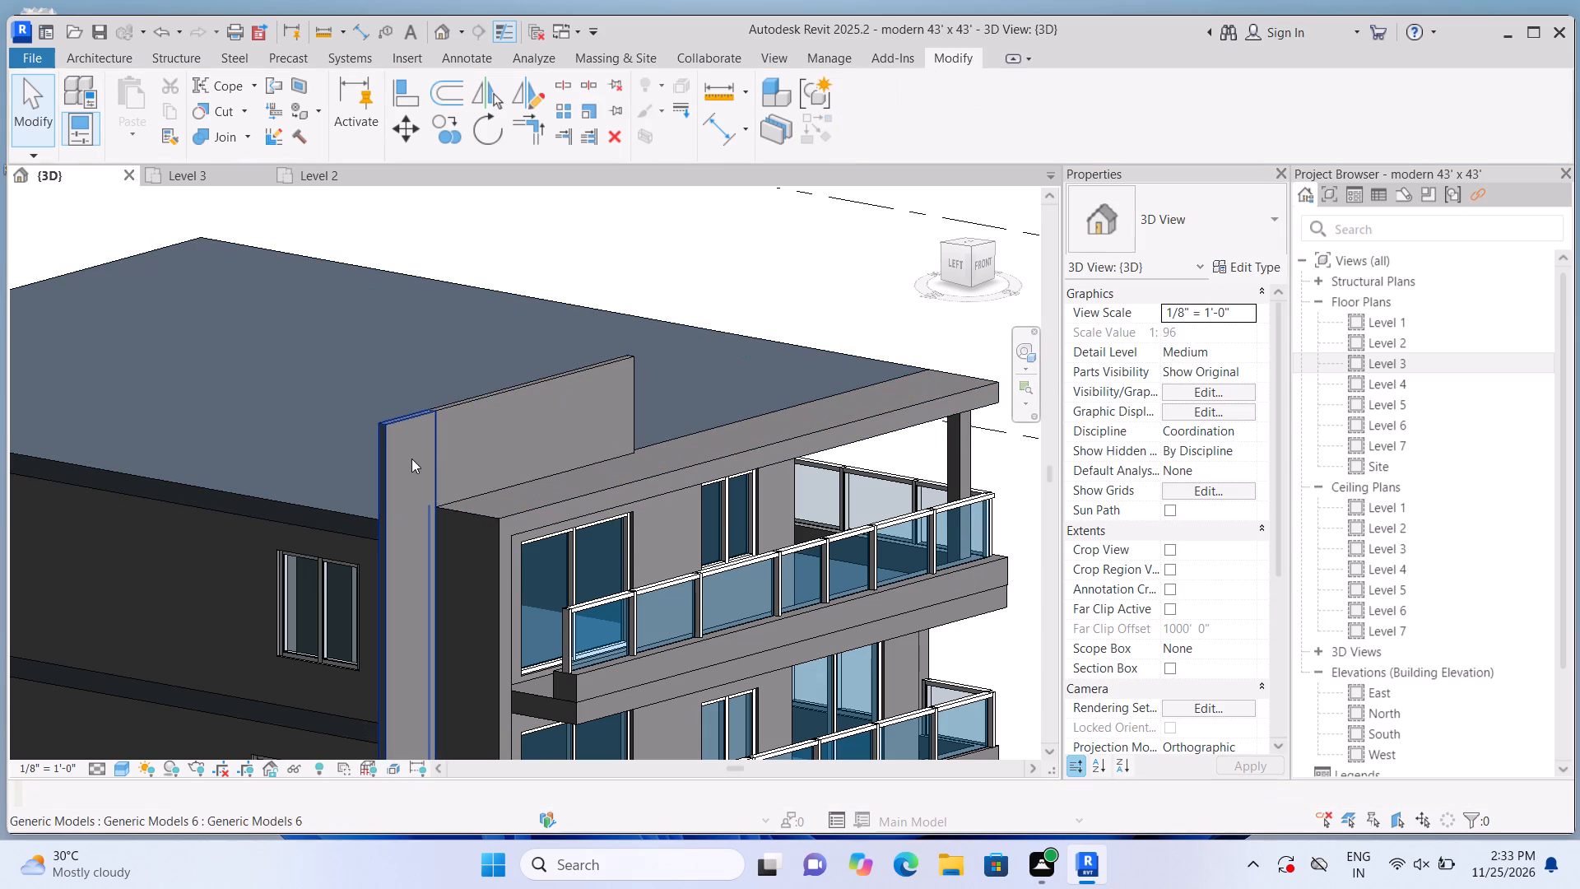
Set the front corner wall's elevation from its level to 0' 5".
click(411, 458)
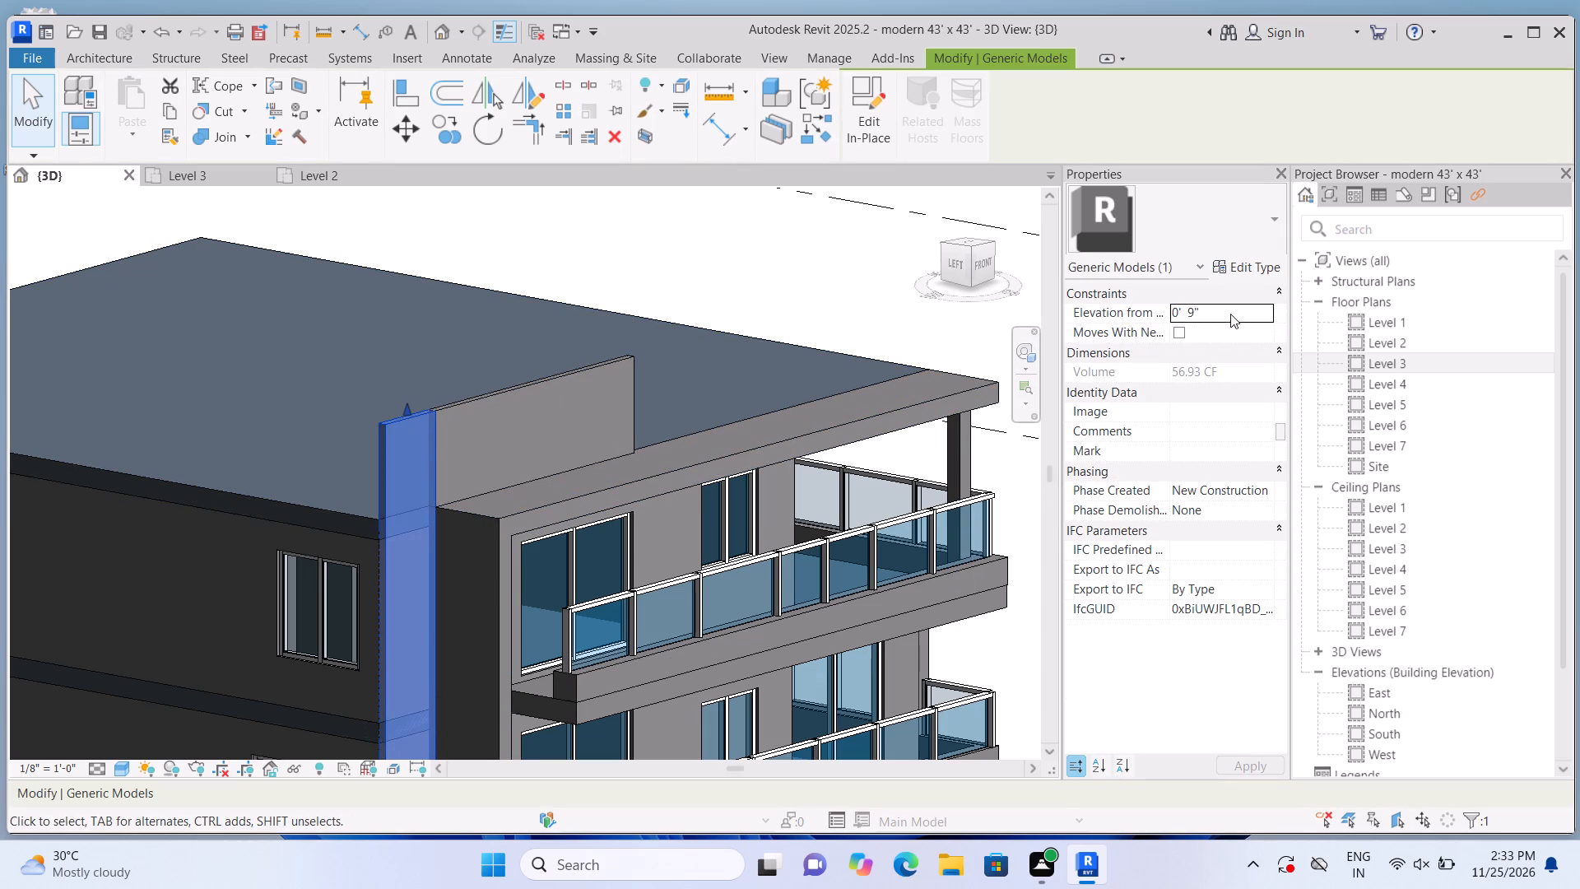
click(1230, 314)
key(BackSpace)
text(5")
key(Return)
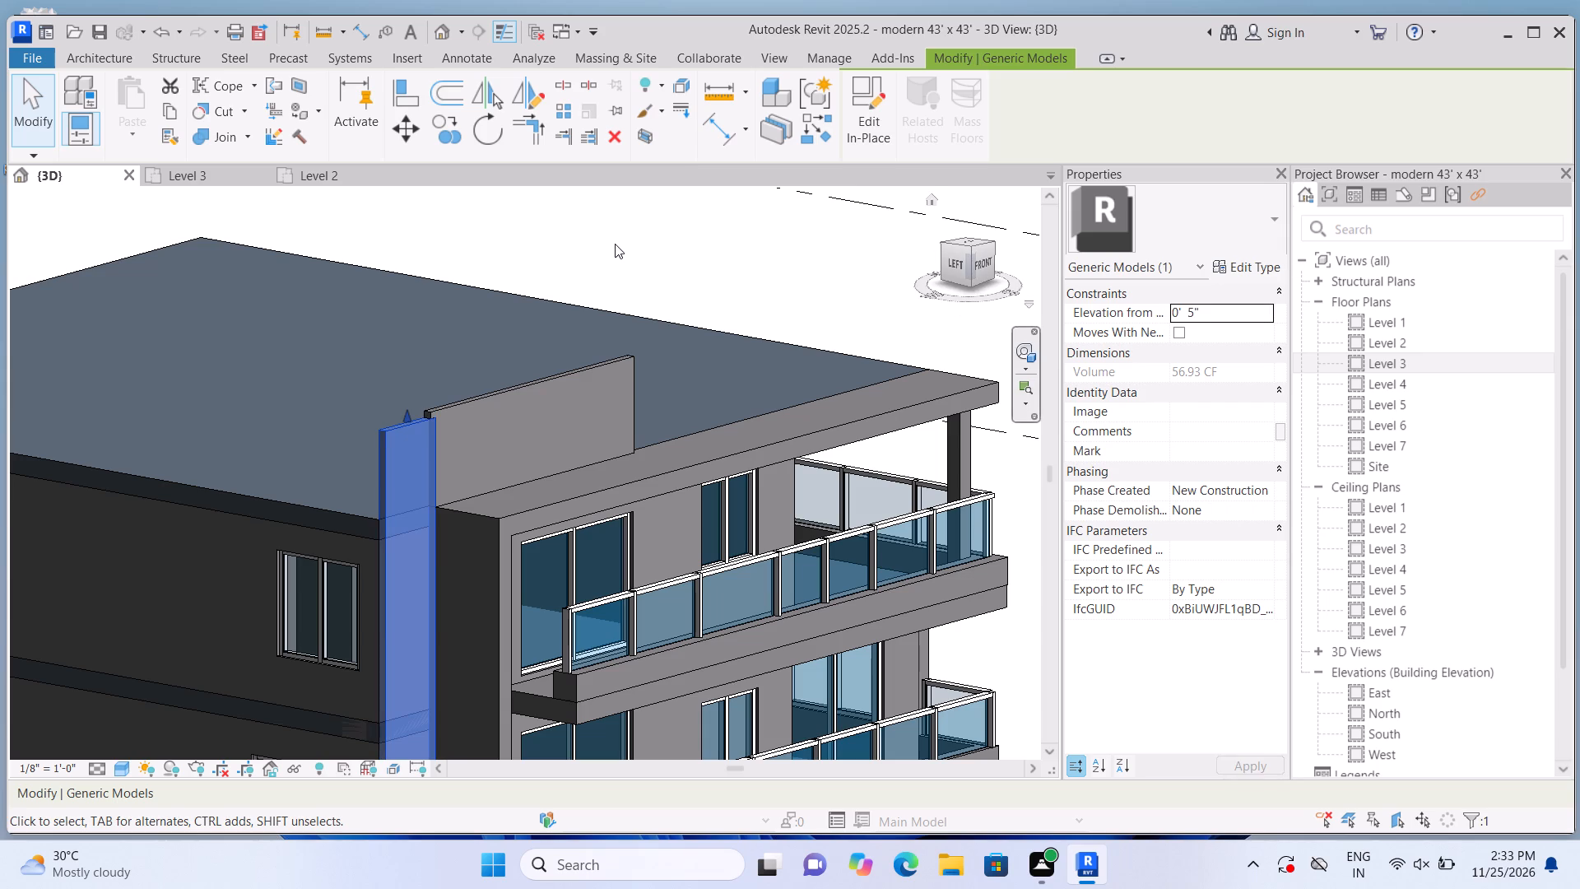
double_click(619, 251)
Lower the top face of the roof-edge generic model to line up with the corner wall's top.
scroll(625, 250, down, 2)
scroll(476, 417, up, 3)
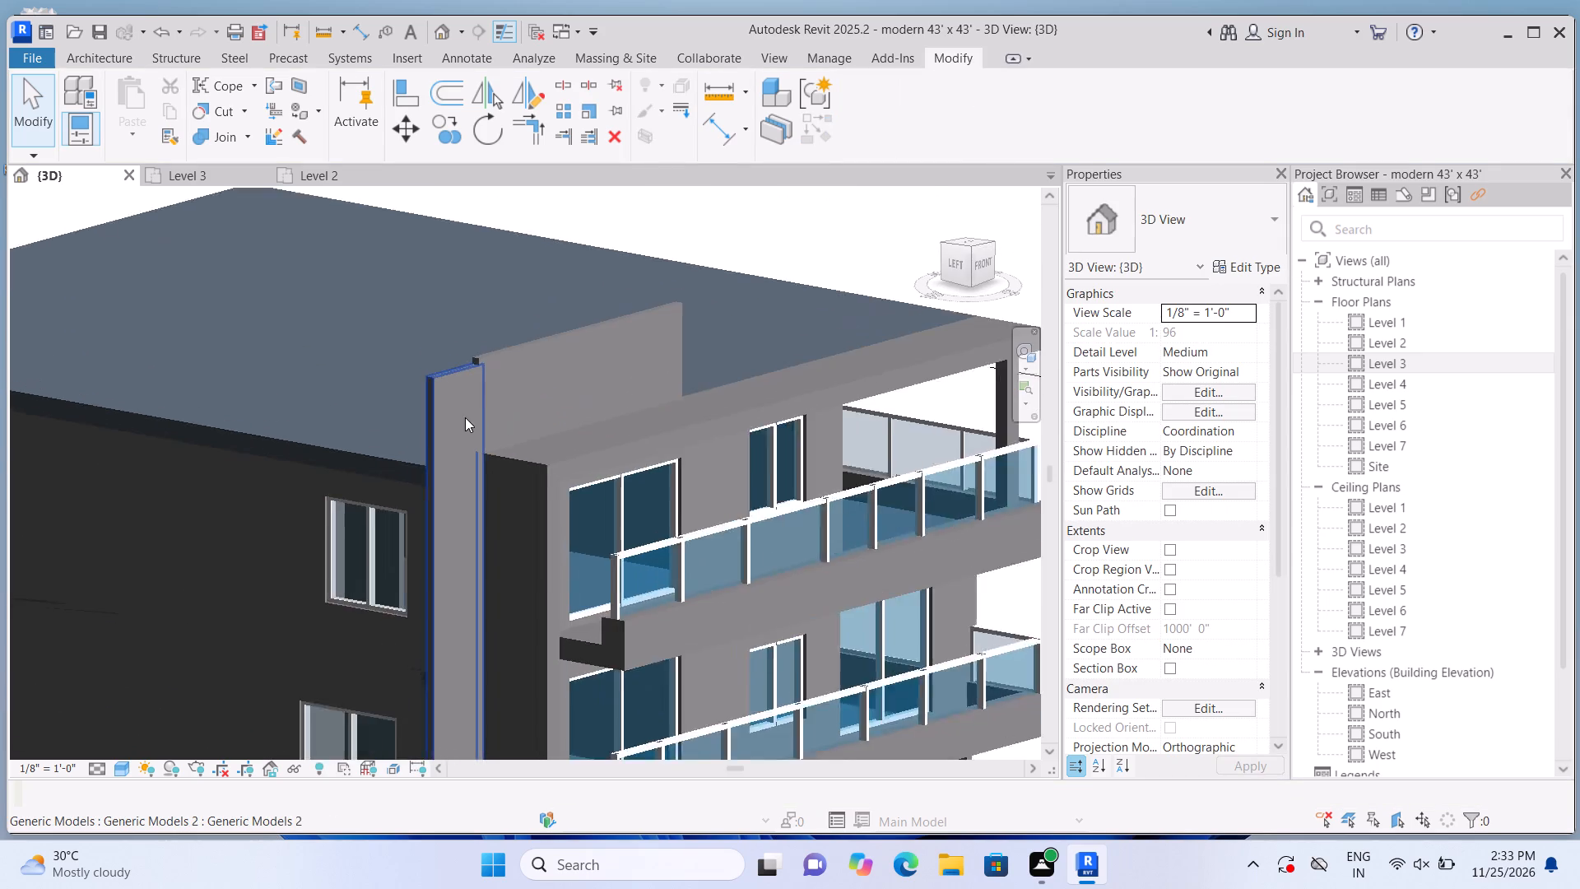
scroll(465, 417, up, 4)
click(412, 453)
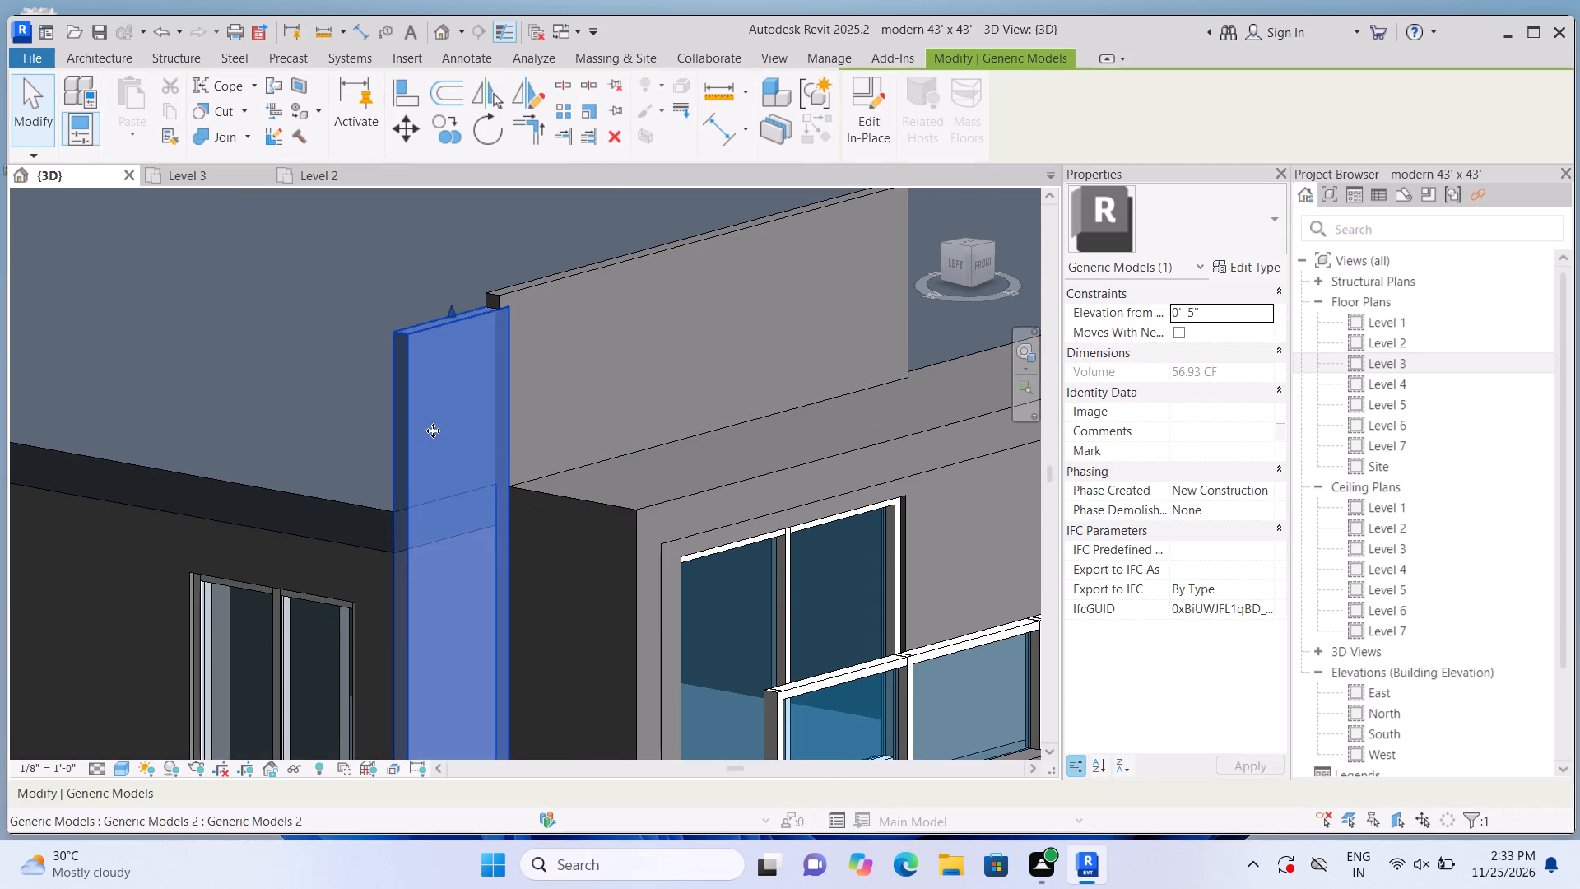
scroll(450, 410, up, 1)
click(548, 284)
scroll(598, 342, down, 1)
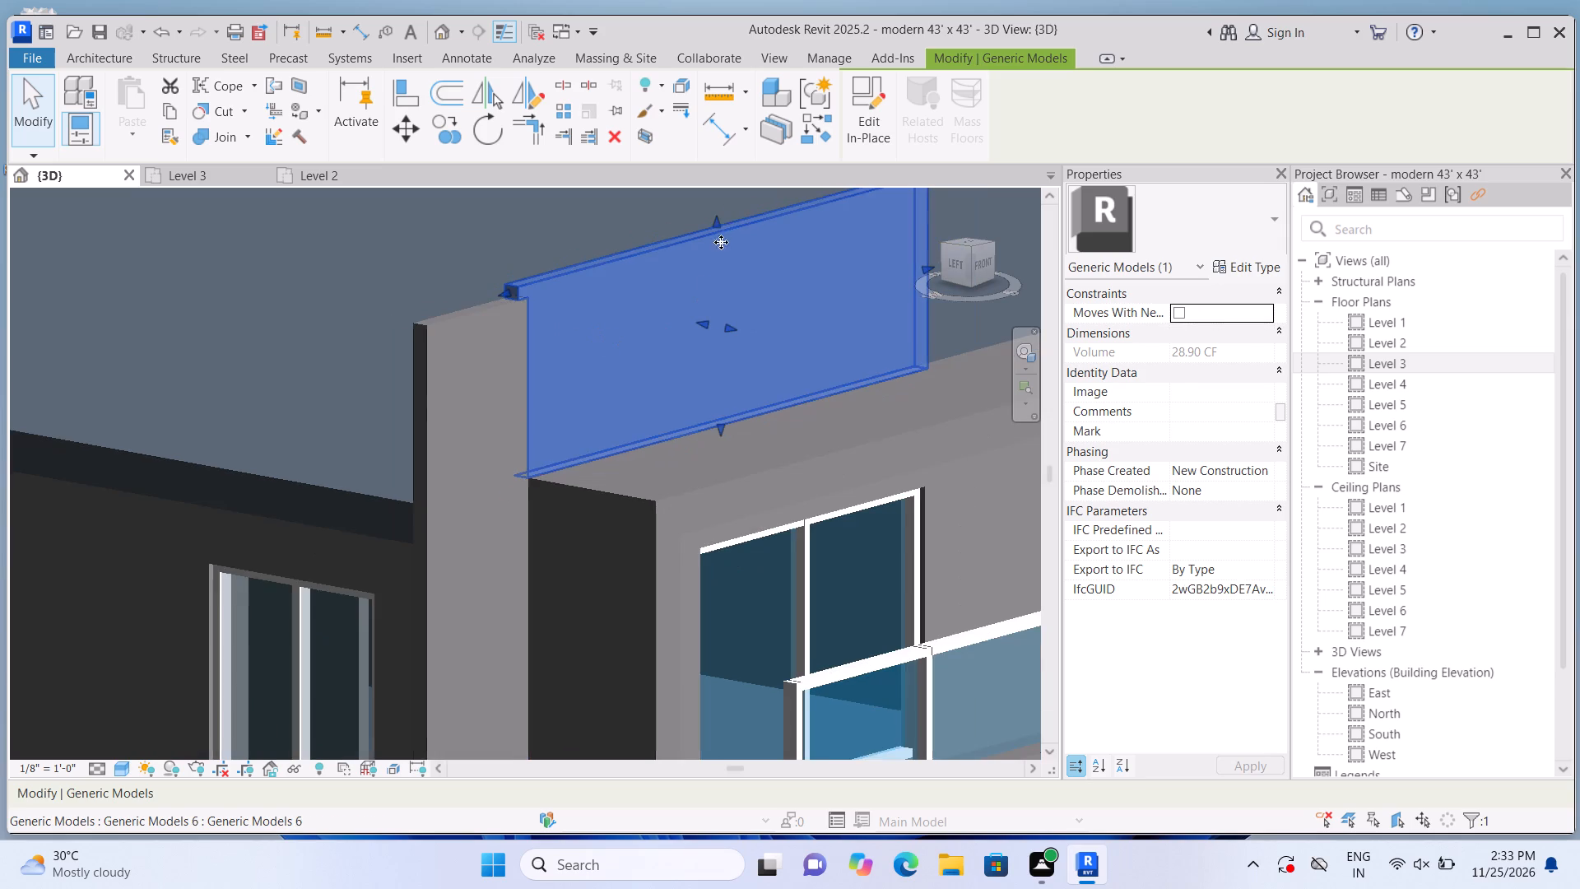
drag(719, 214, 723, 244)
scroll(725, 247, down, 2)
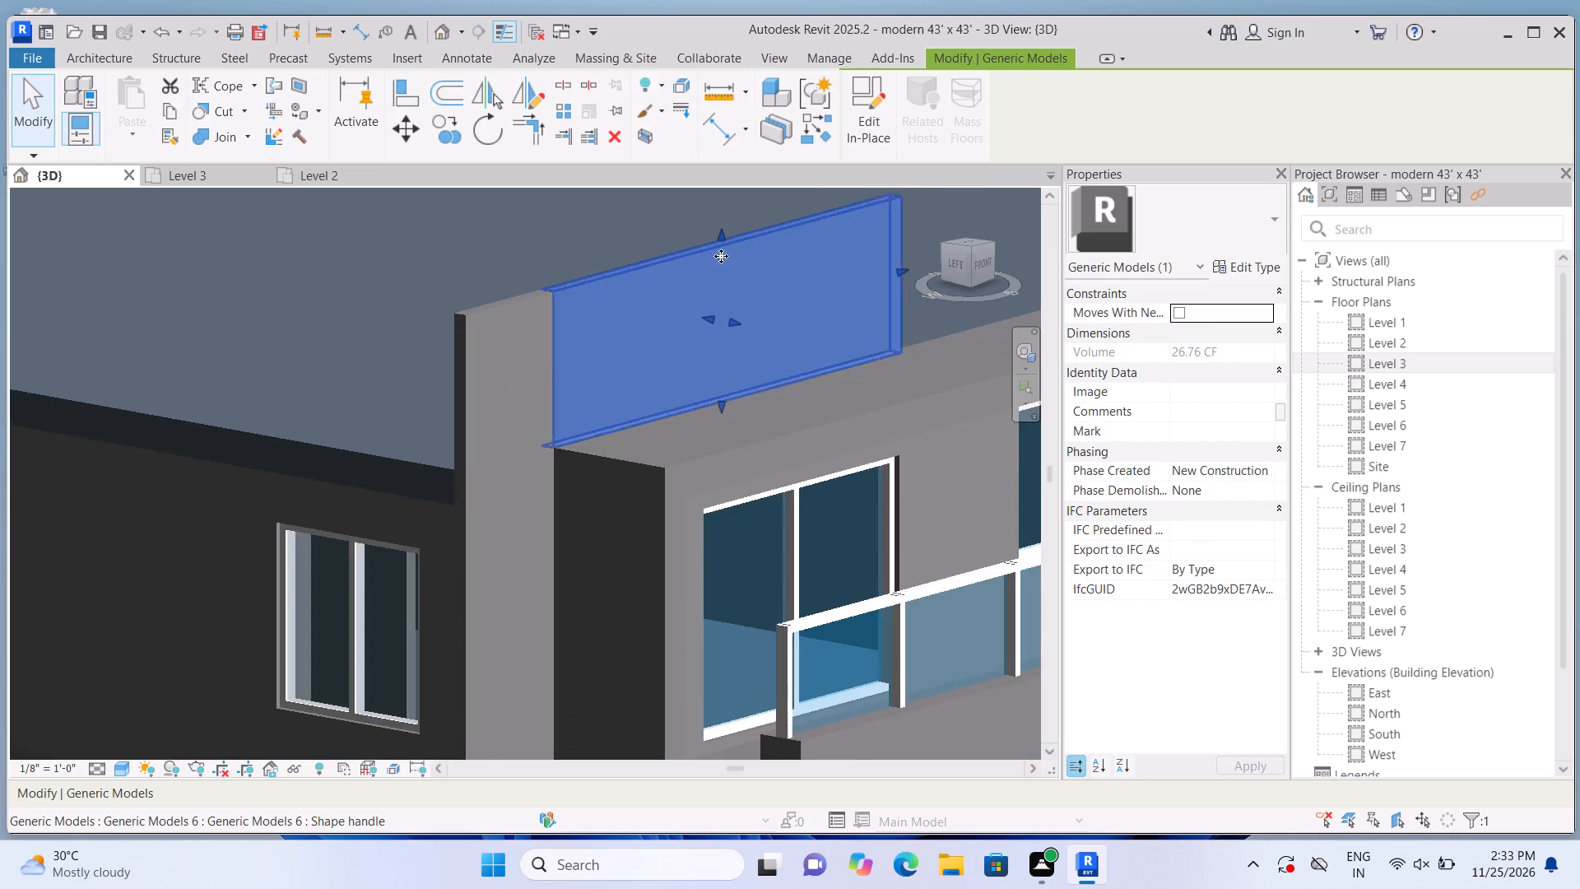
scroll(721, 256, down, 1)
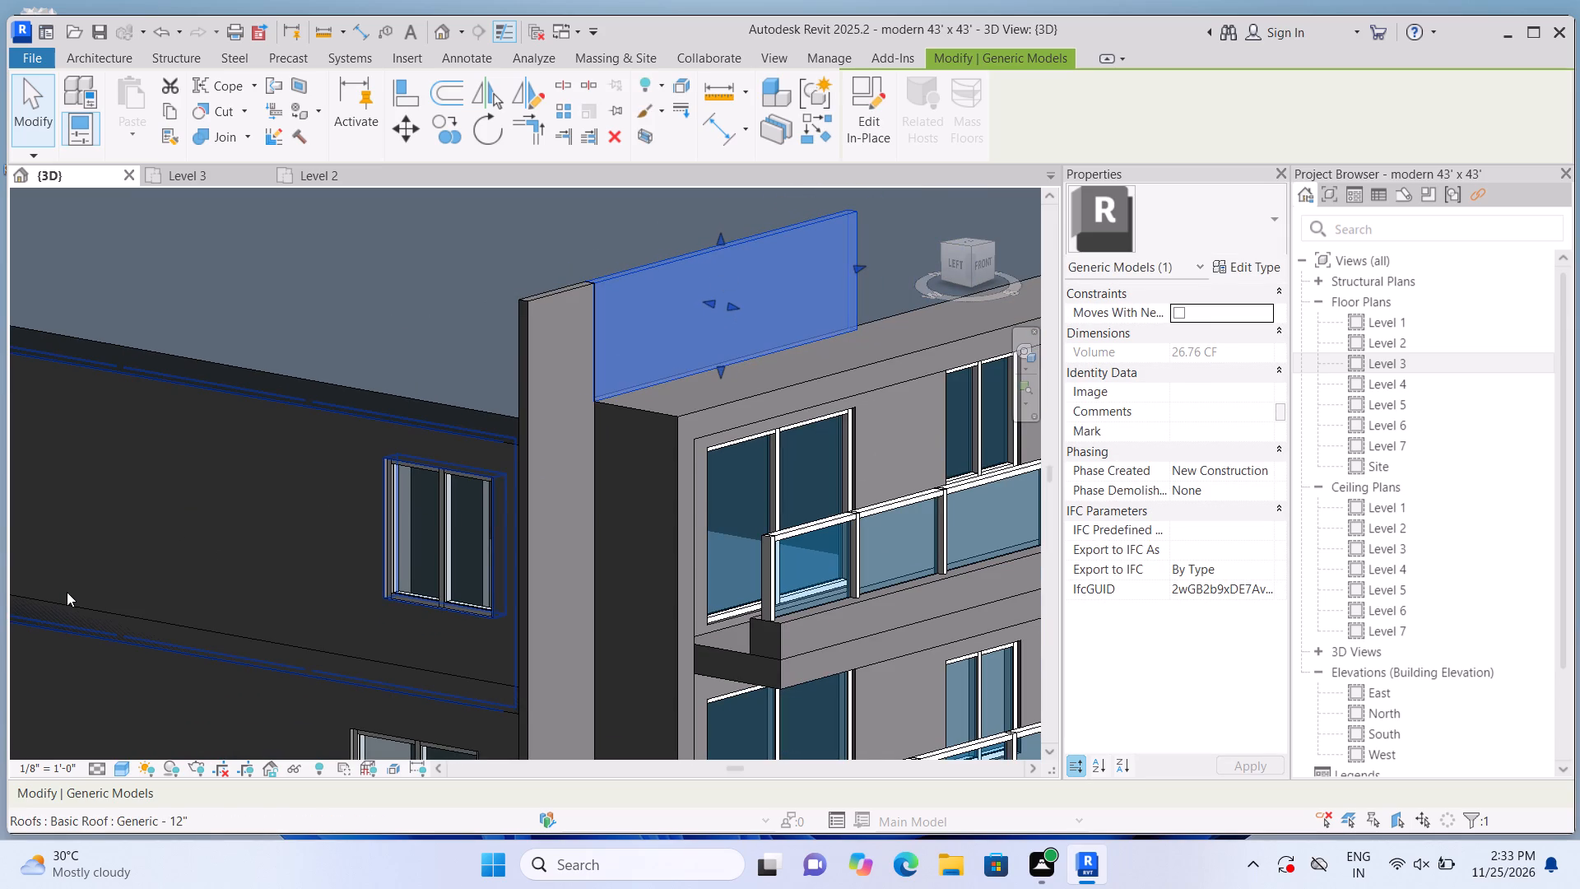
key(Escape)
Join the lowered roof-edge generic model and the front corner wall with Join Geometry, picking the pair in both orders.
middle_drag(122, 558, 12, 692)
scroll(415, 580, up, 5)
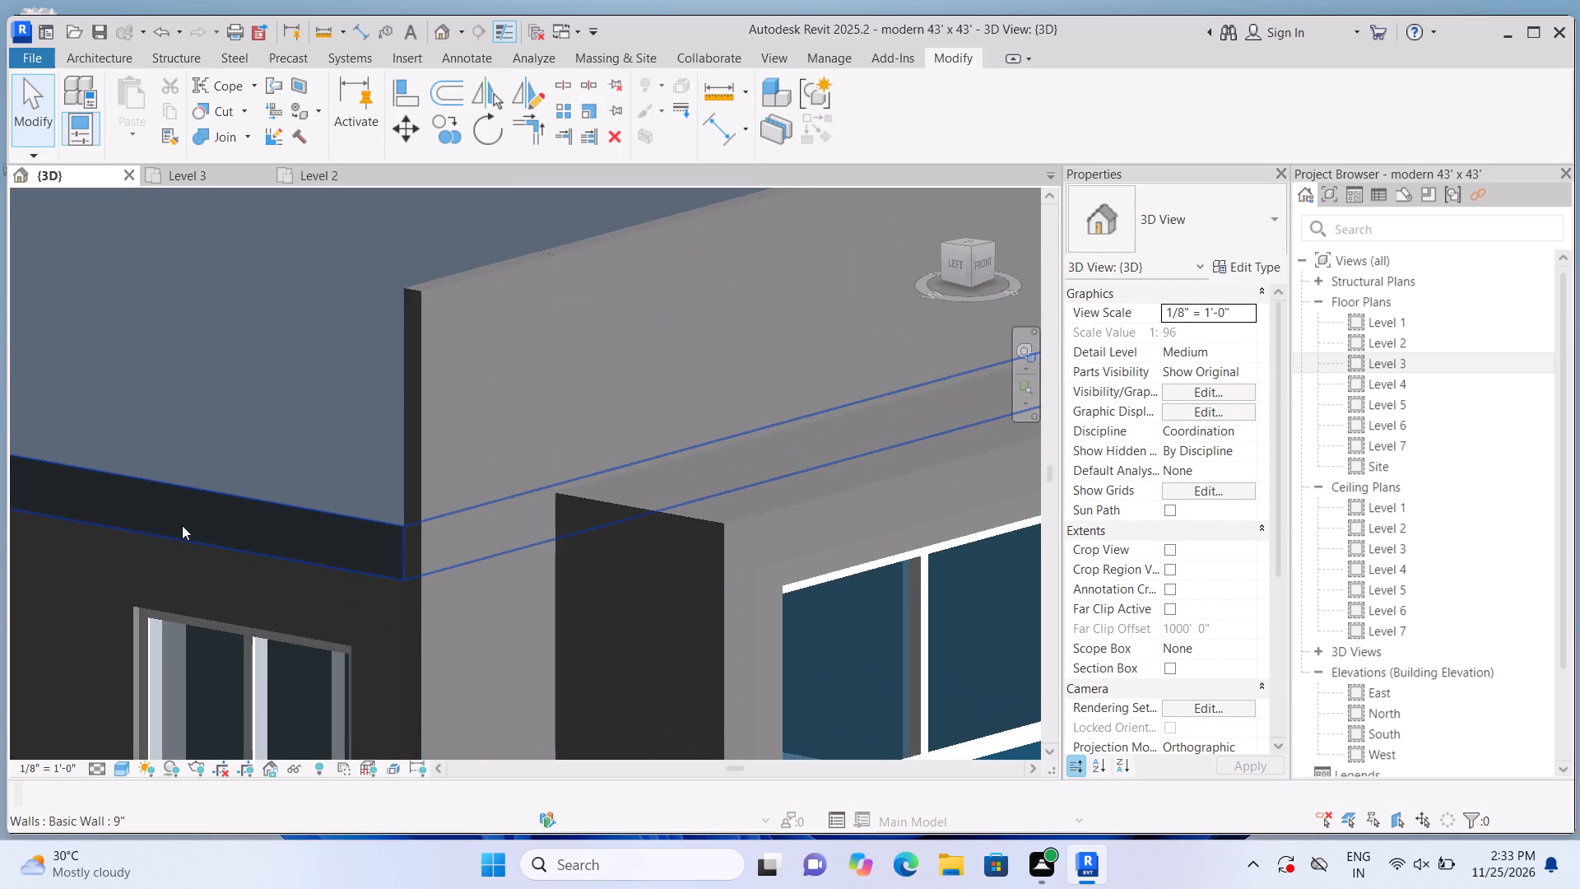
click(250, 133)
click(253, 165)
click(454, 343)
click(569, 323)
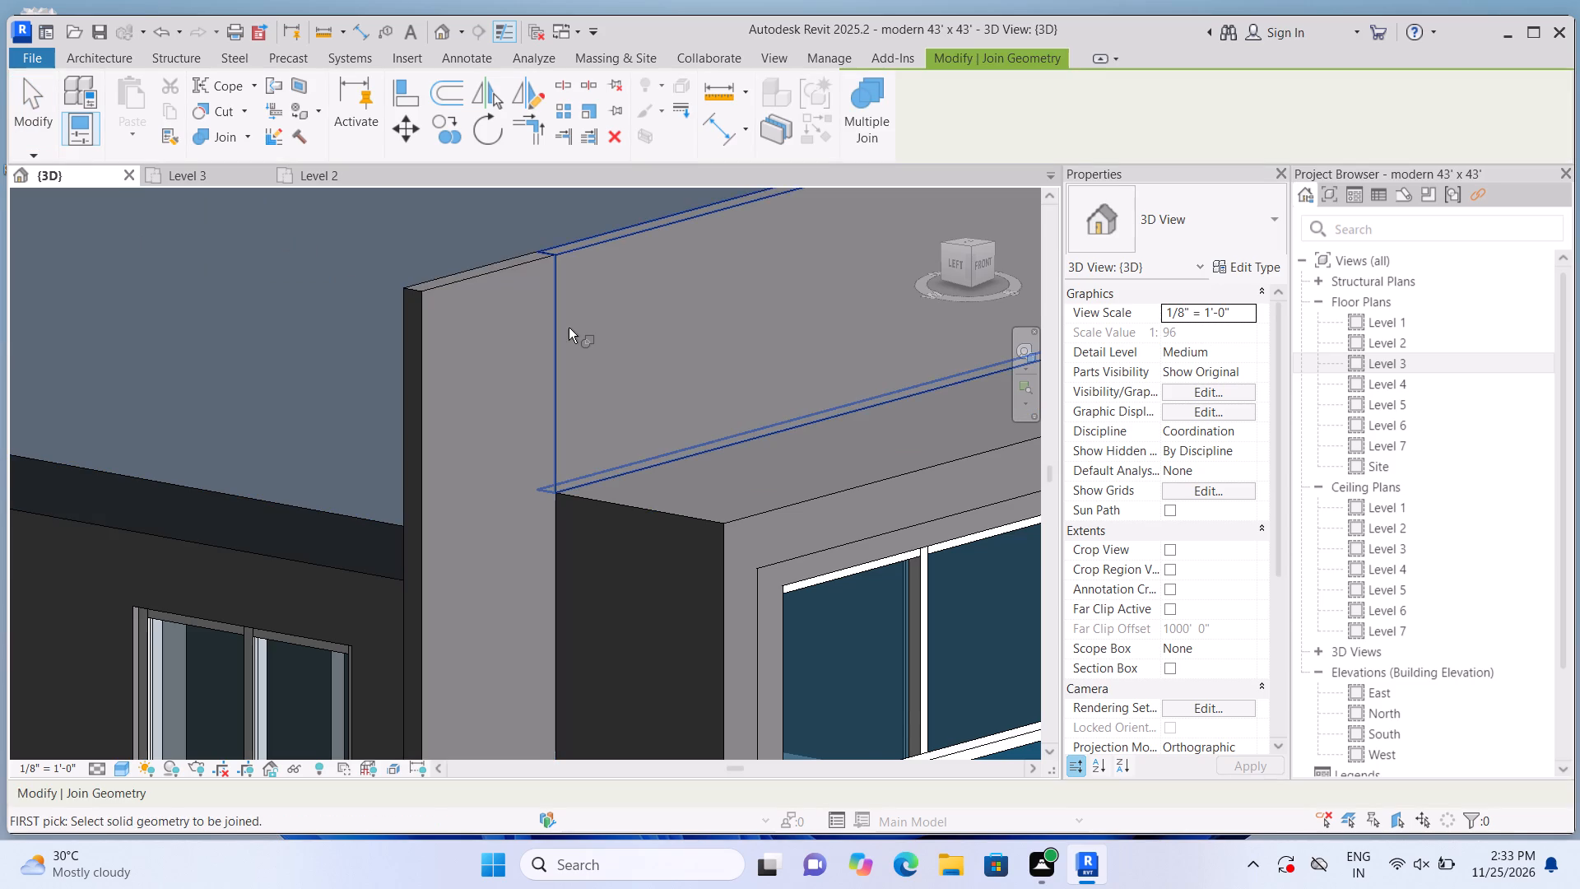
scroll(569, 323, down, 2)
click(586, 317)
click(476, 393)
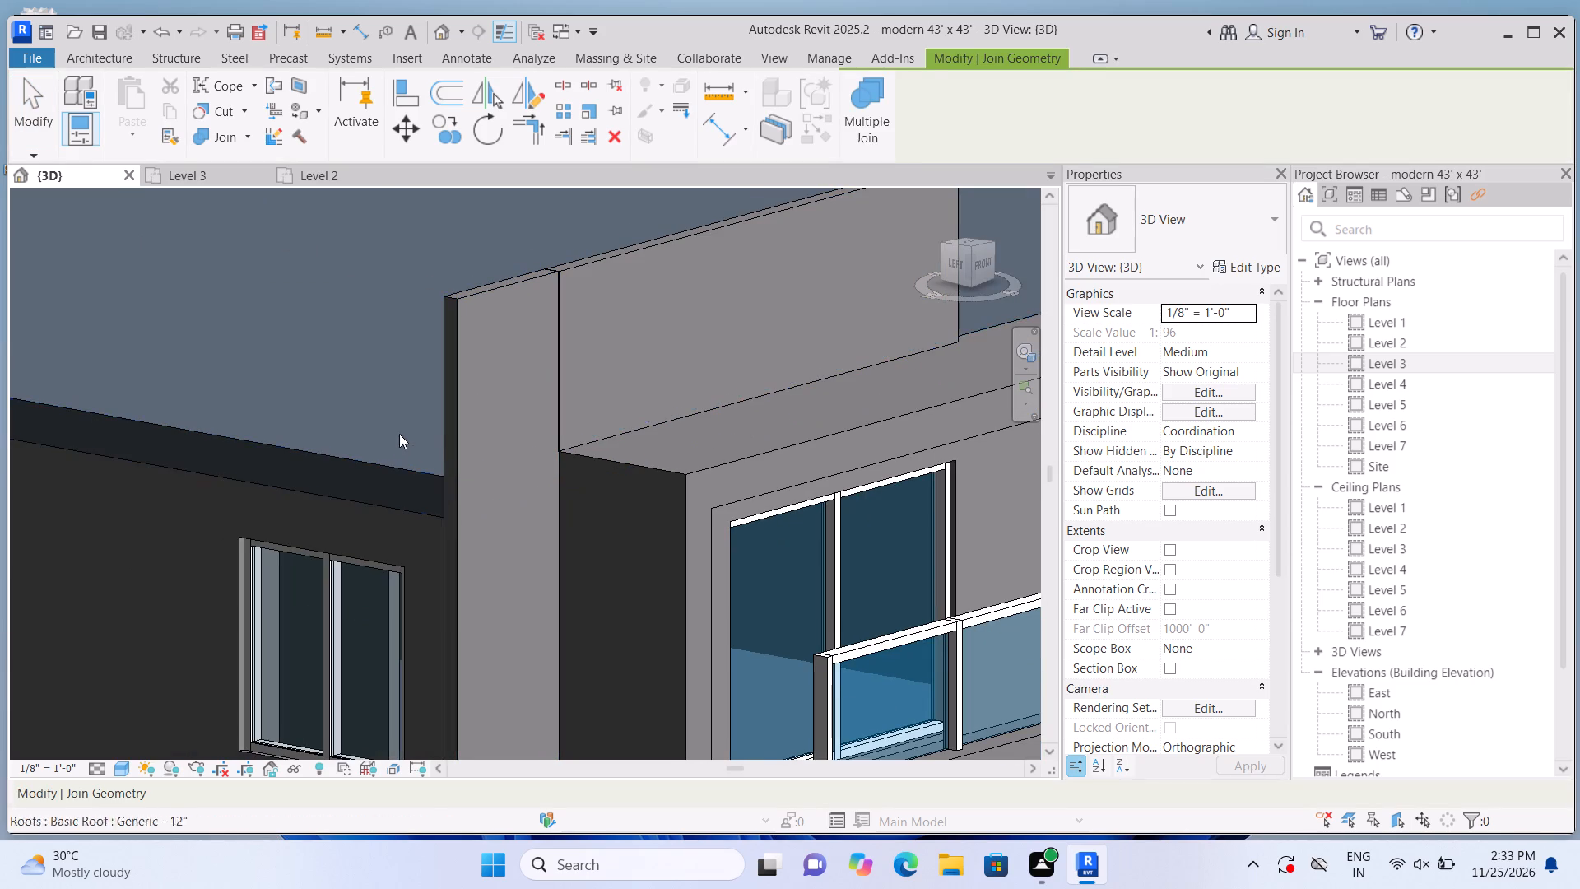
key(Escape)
Delete the roof-edge generic model beside the front corner wall.
scroll(553, 357, up, 2)
click(630, 342)
scroll(598, 363, up, 1)
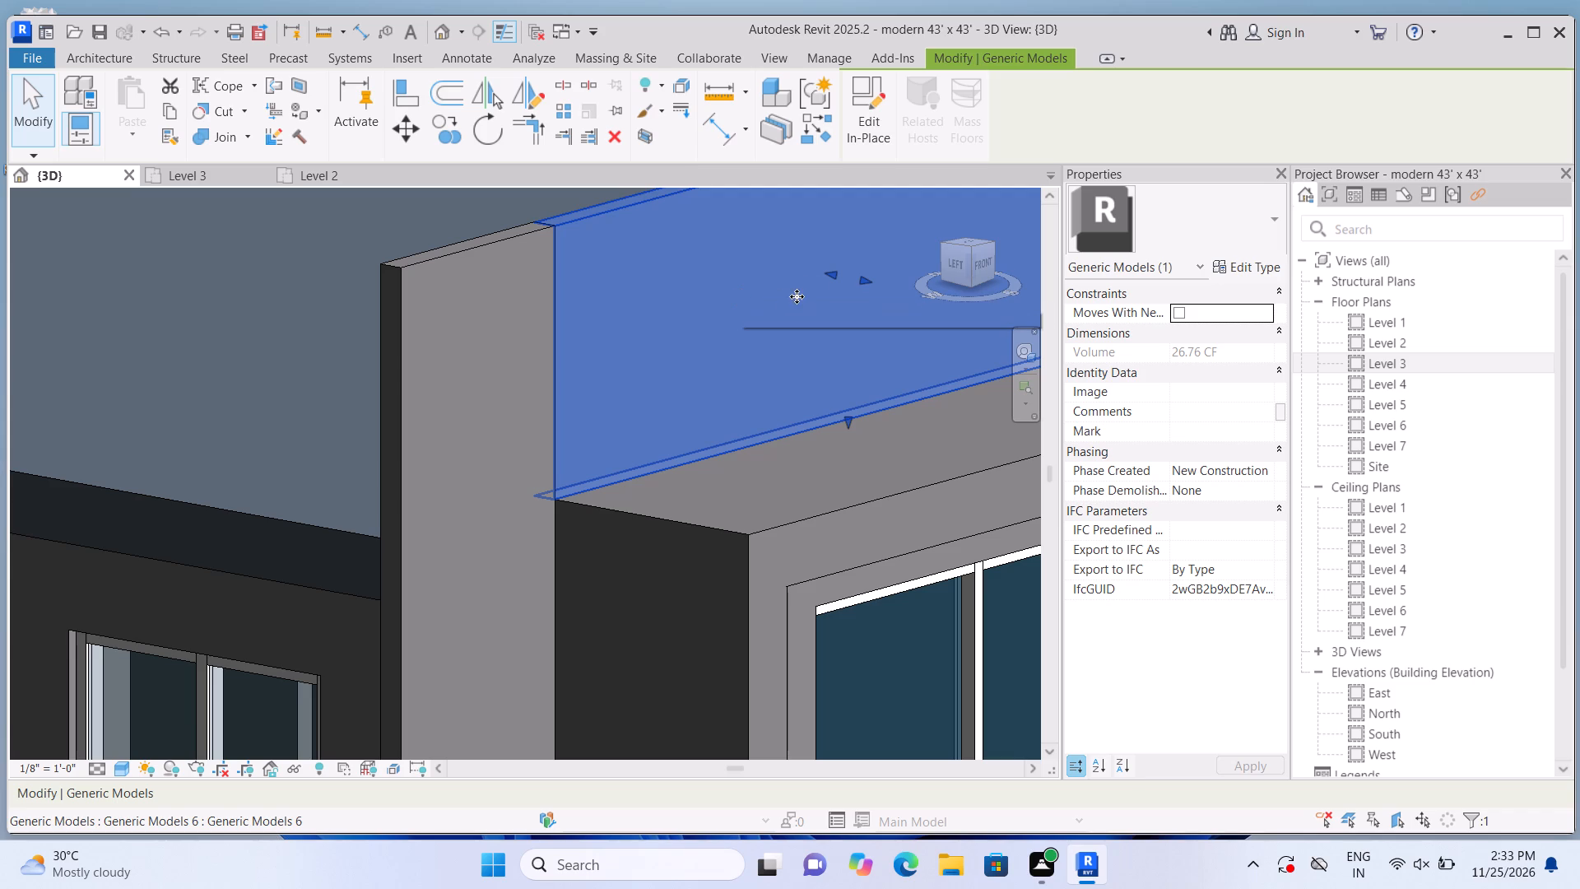
drag(830, 272, 830, 291)
scroll(808, 300, down, 12)
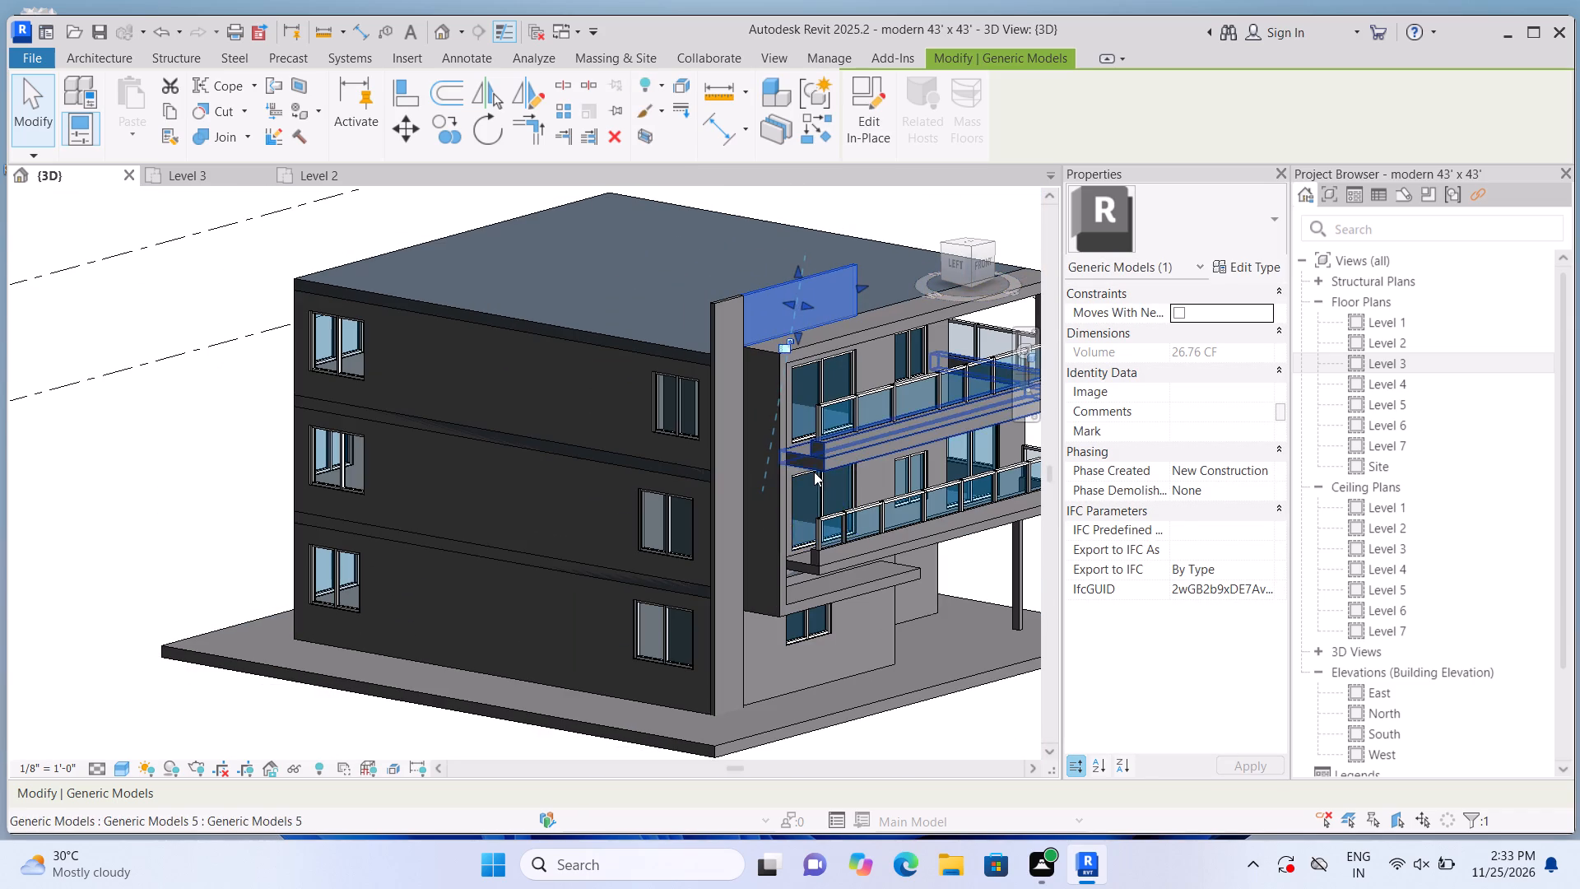
key(Delete)
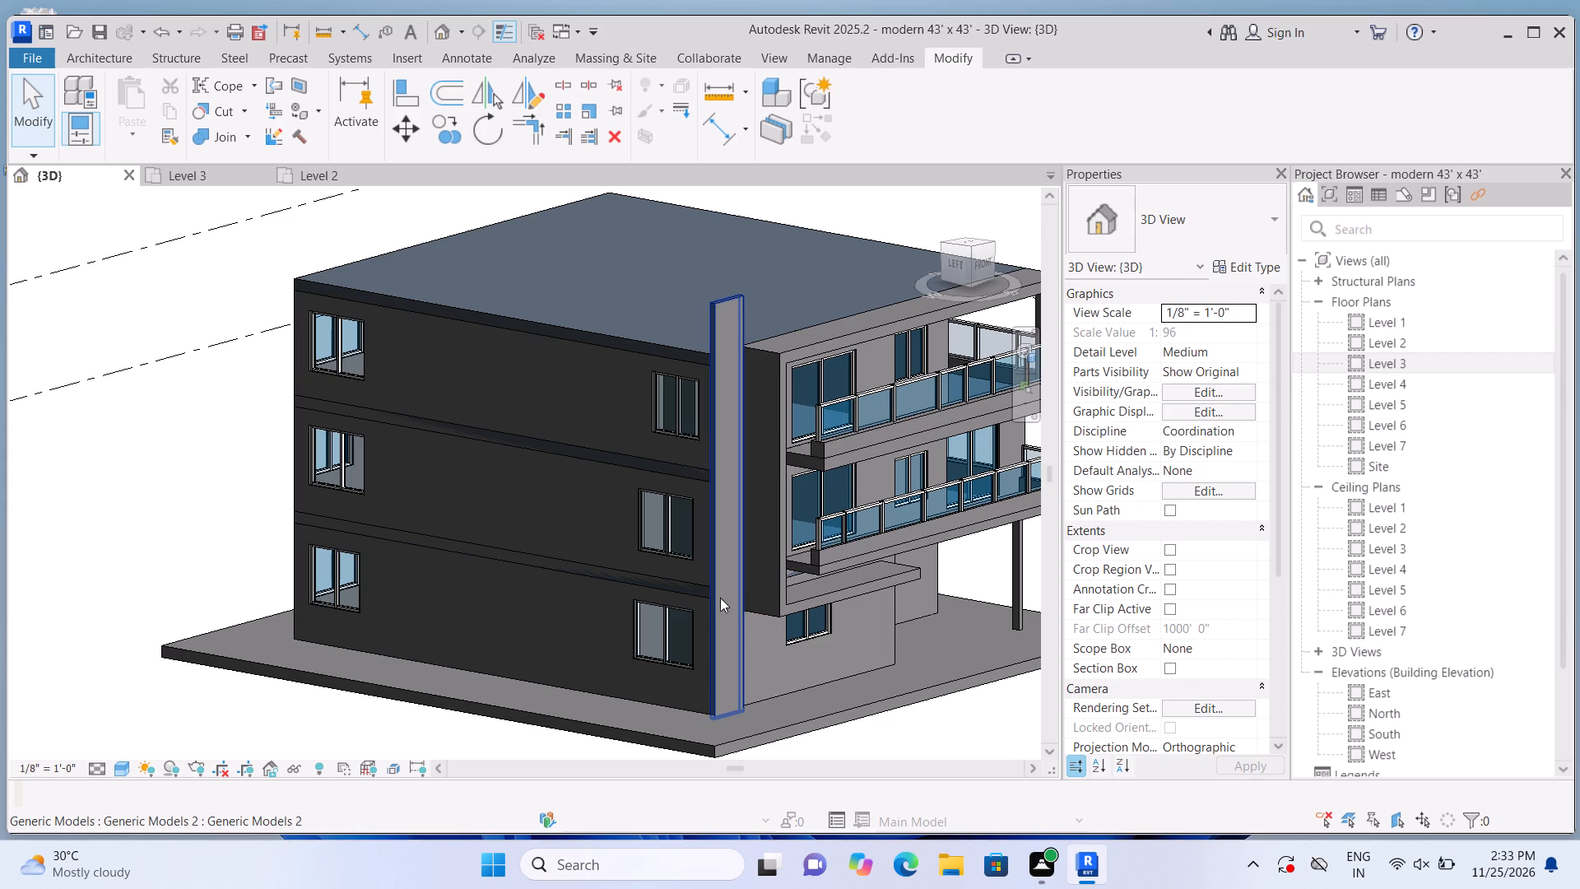
Examine the front corner wall and its meeting with the roof edge from the front and right side of the house.
click(720, 598)
middle_drag(591, 610, 422, 611)
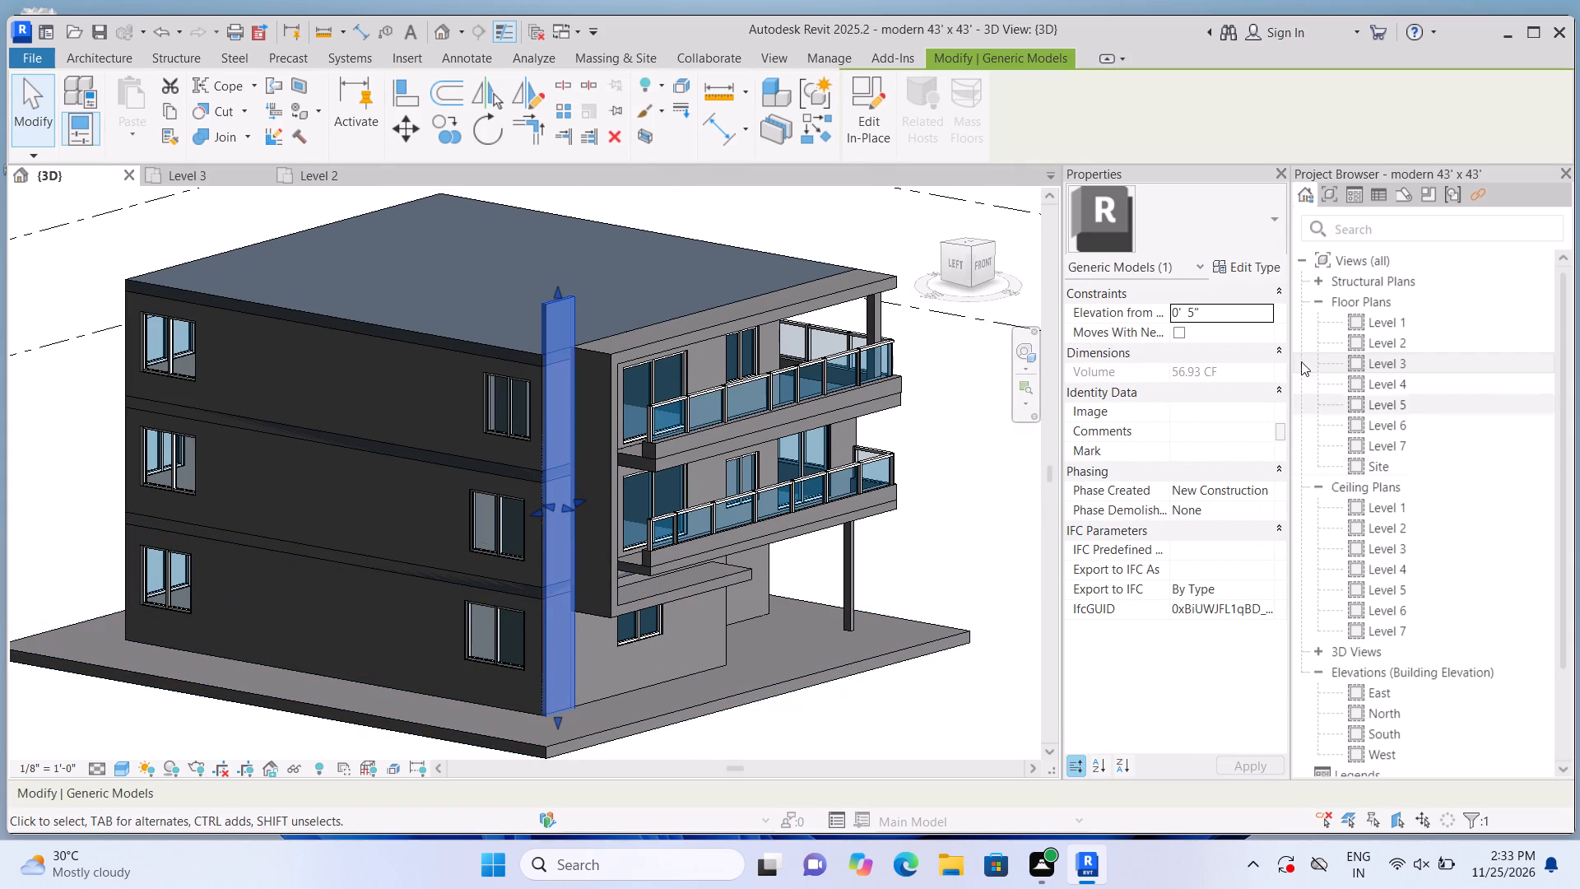
click(867, 738)
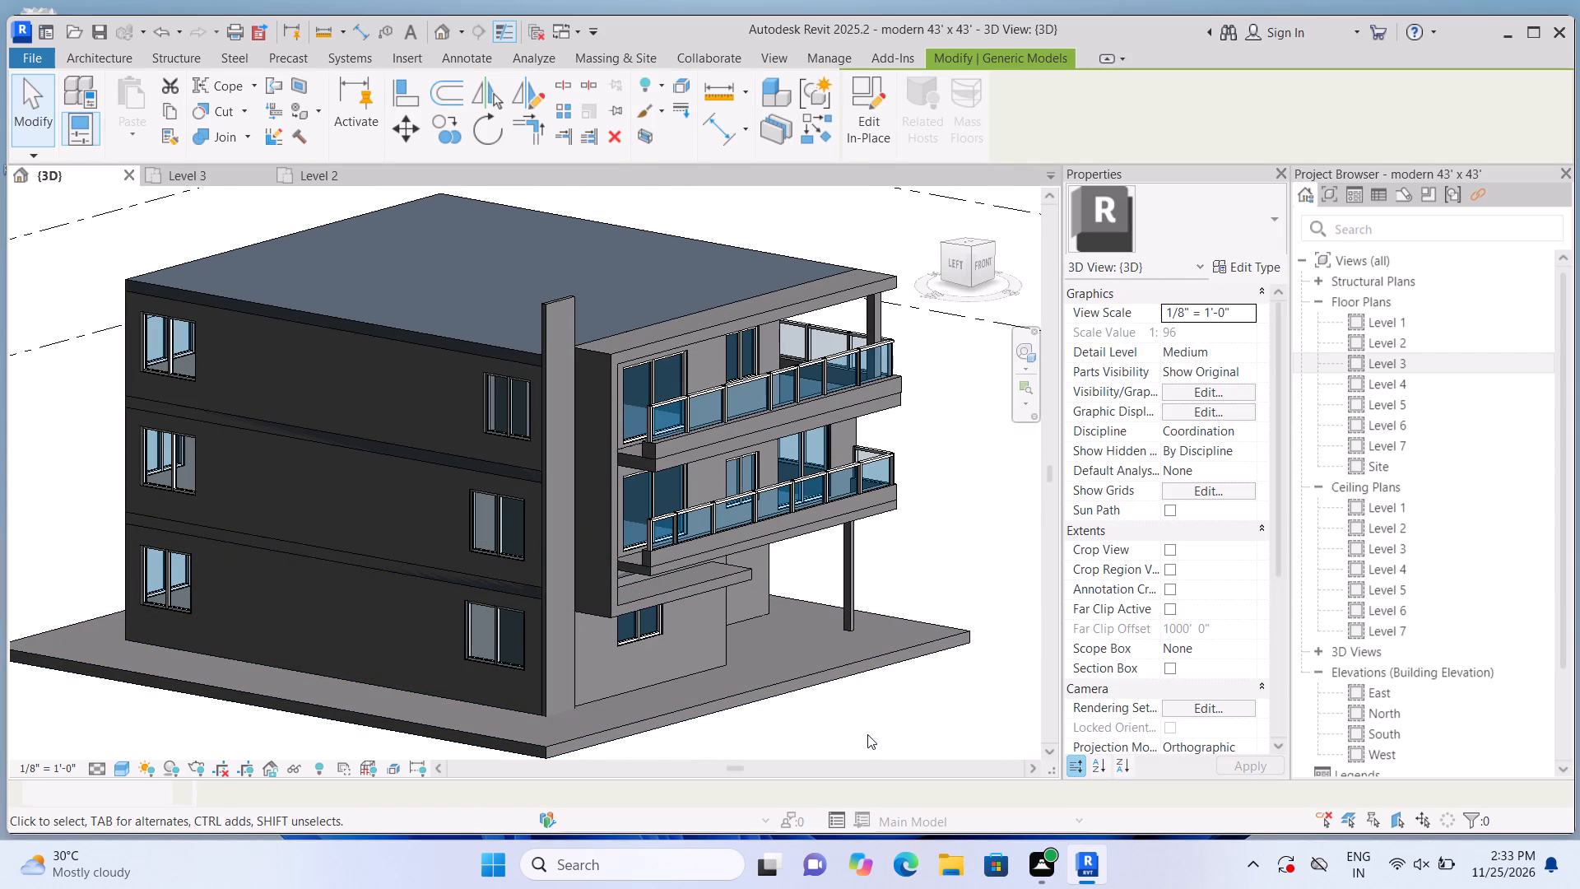
middle_drag(906, 723, 667, 738)
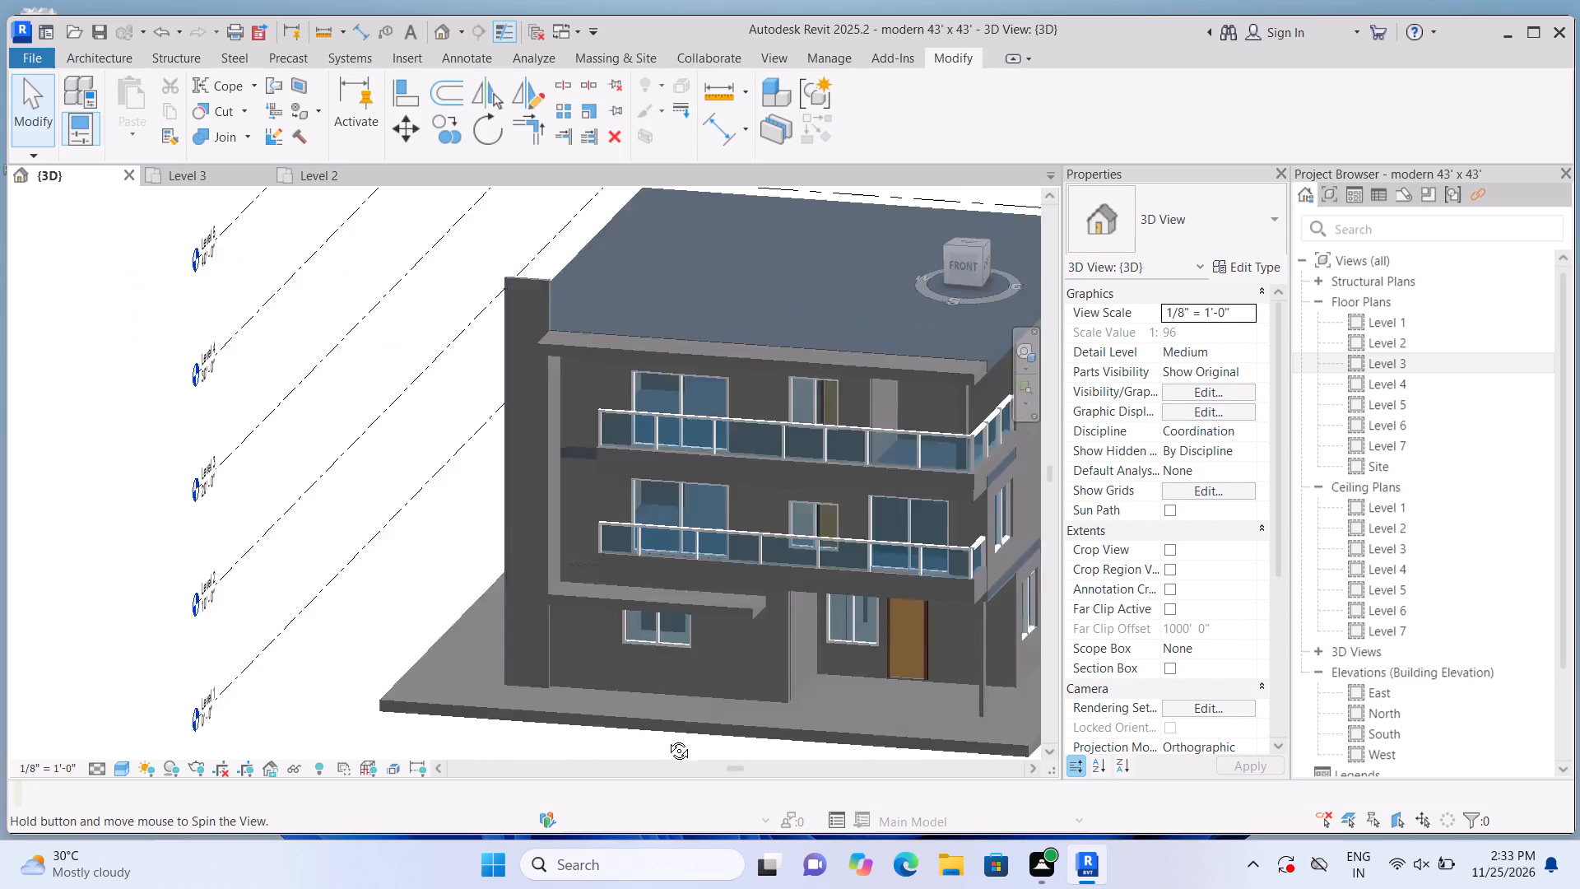
middle_drag(667, 738, 515, 725)
middle_drag(685, 294, 672, 421)
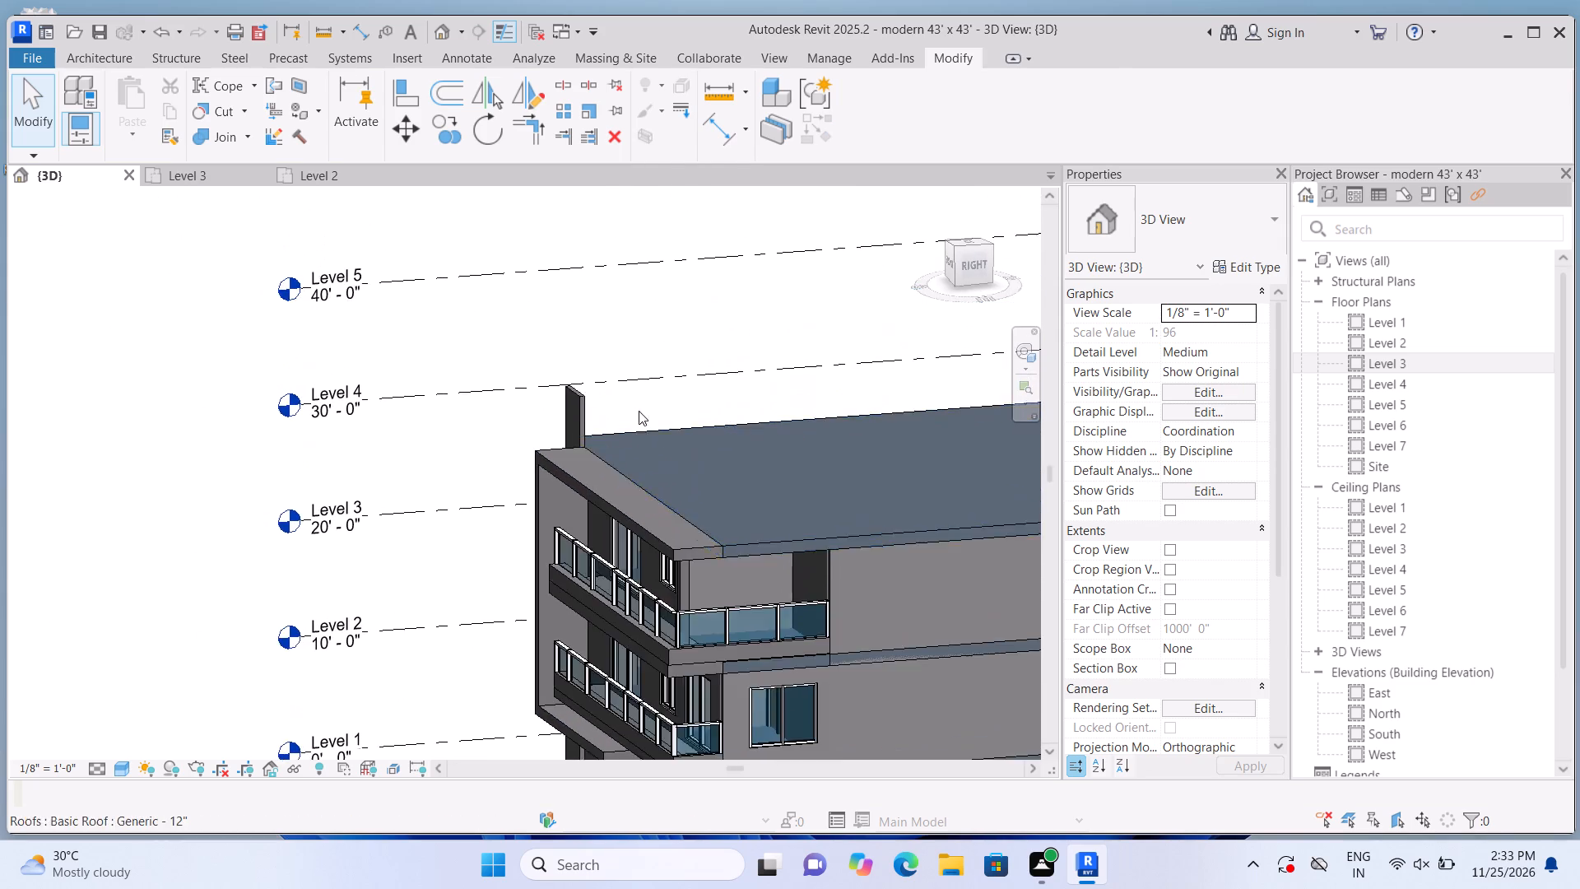
scroll(634, 410, up, 8)
scroll(465, 452, up, 4)
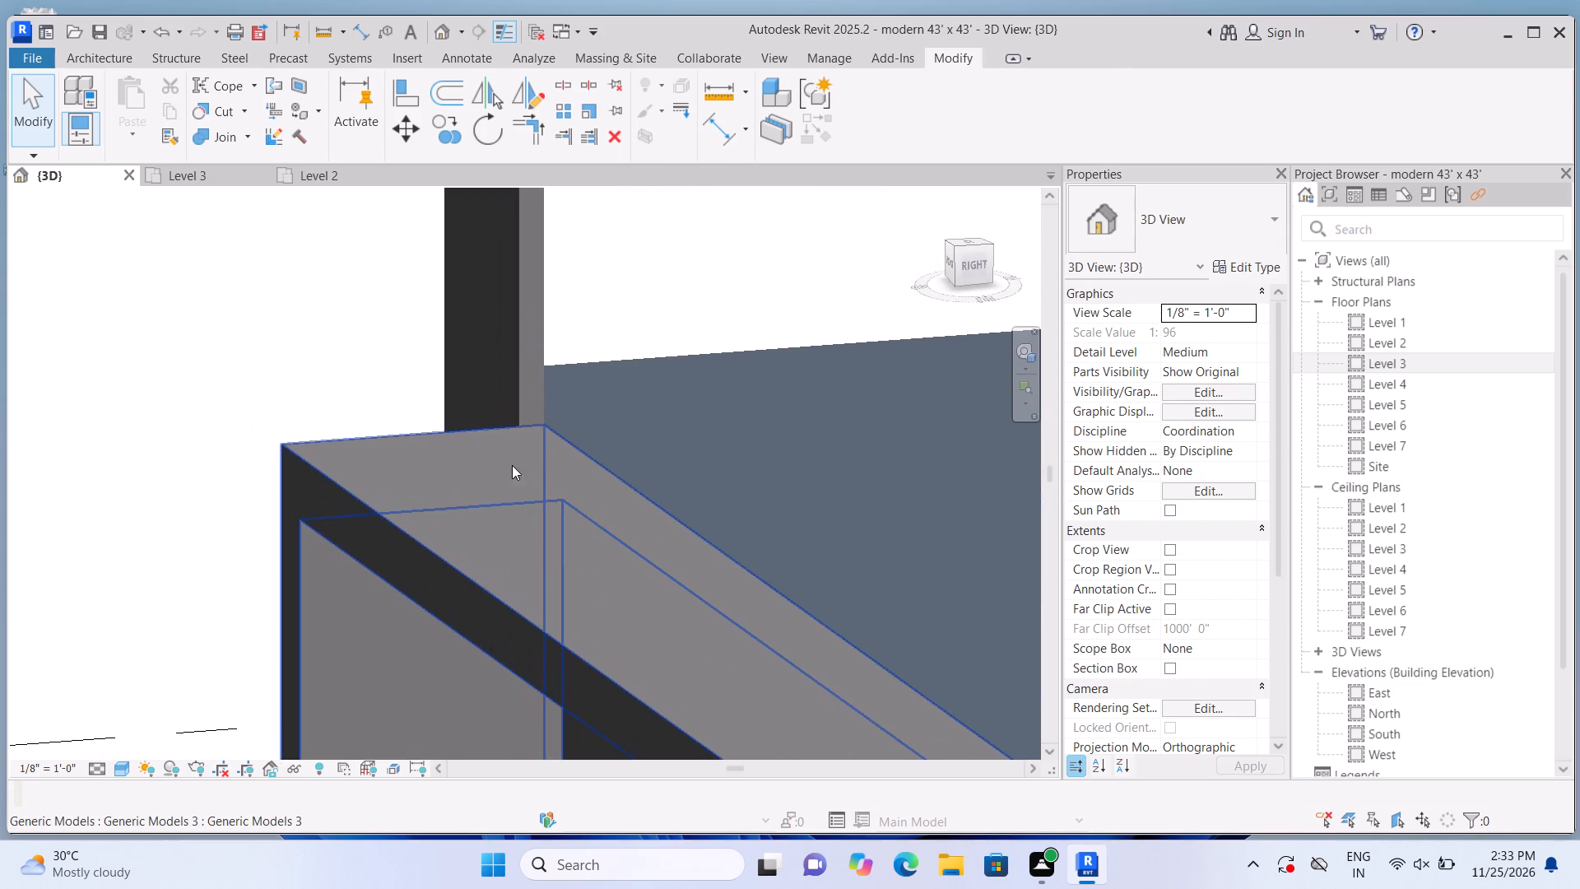
middle_drag(504, 469, 283, 493)
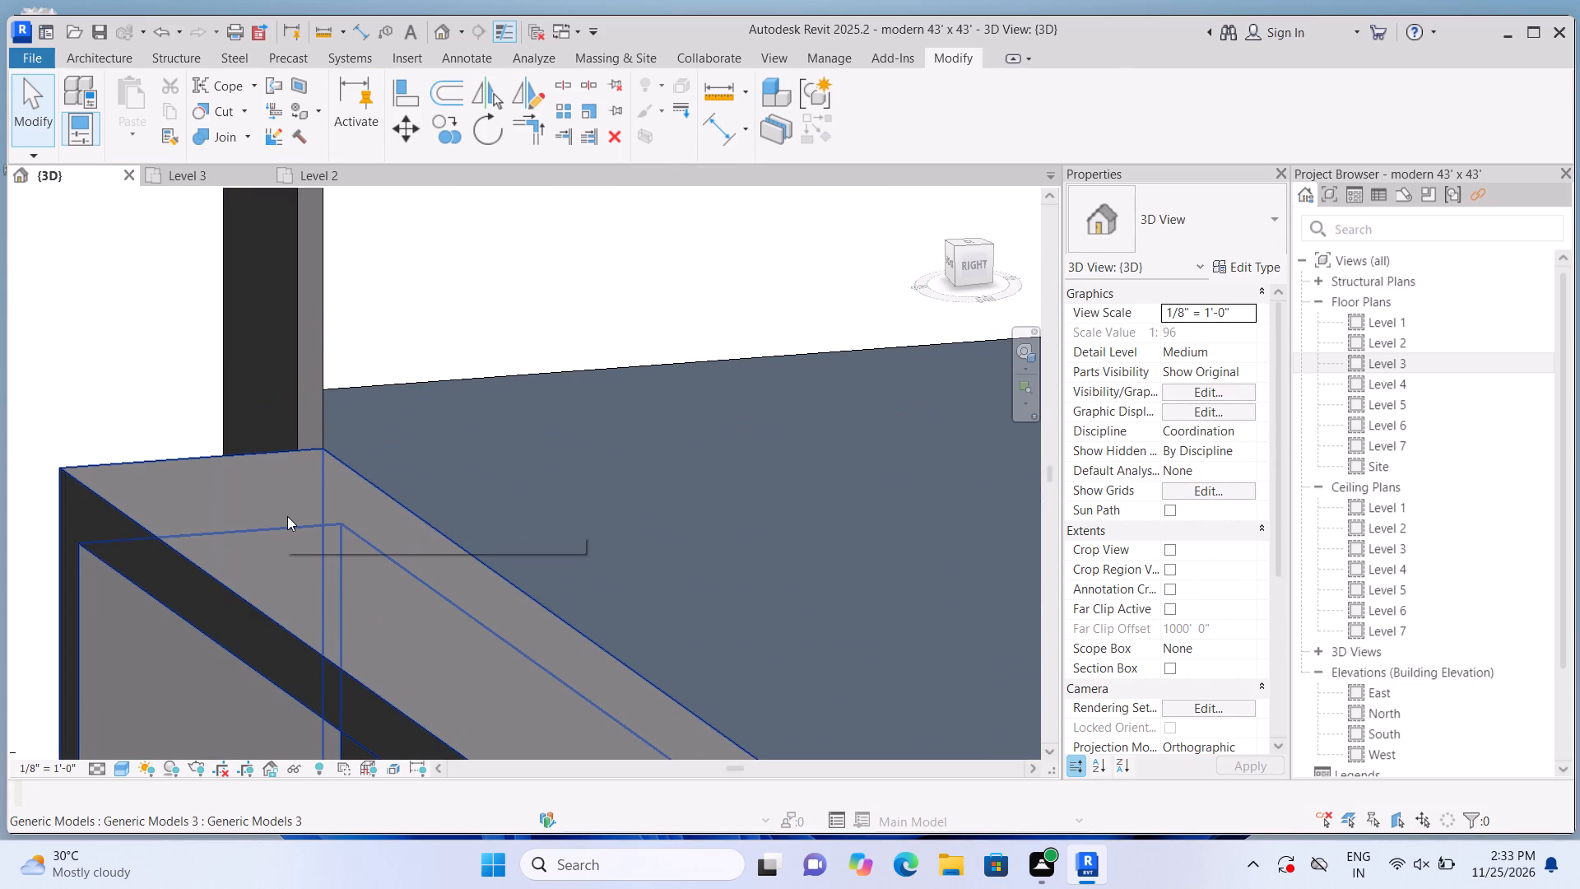
Create a new in-place model in the Generic Models category.
click(105, 58)
click(271, 135)
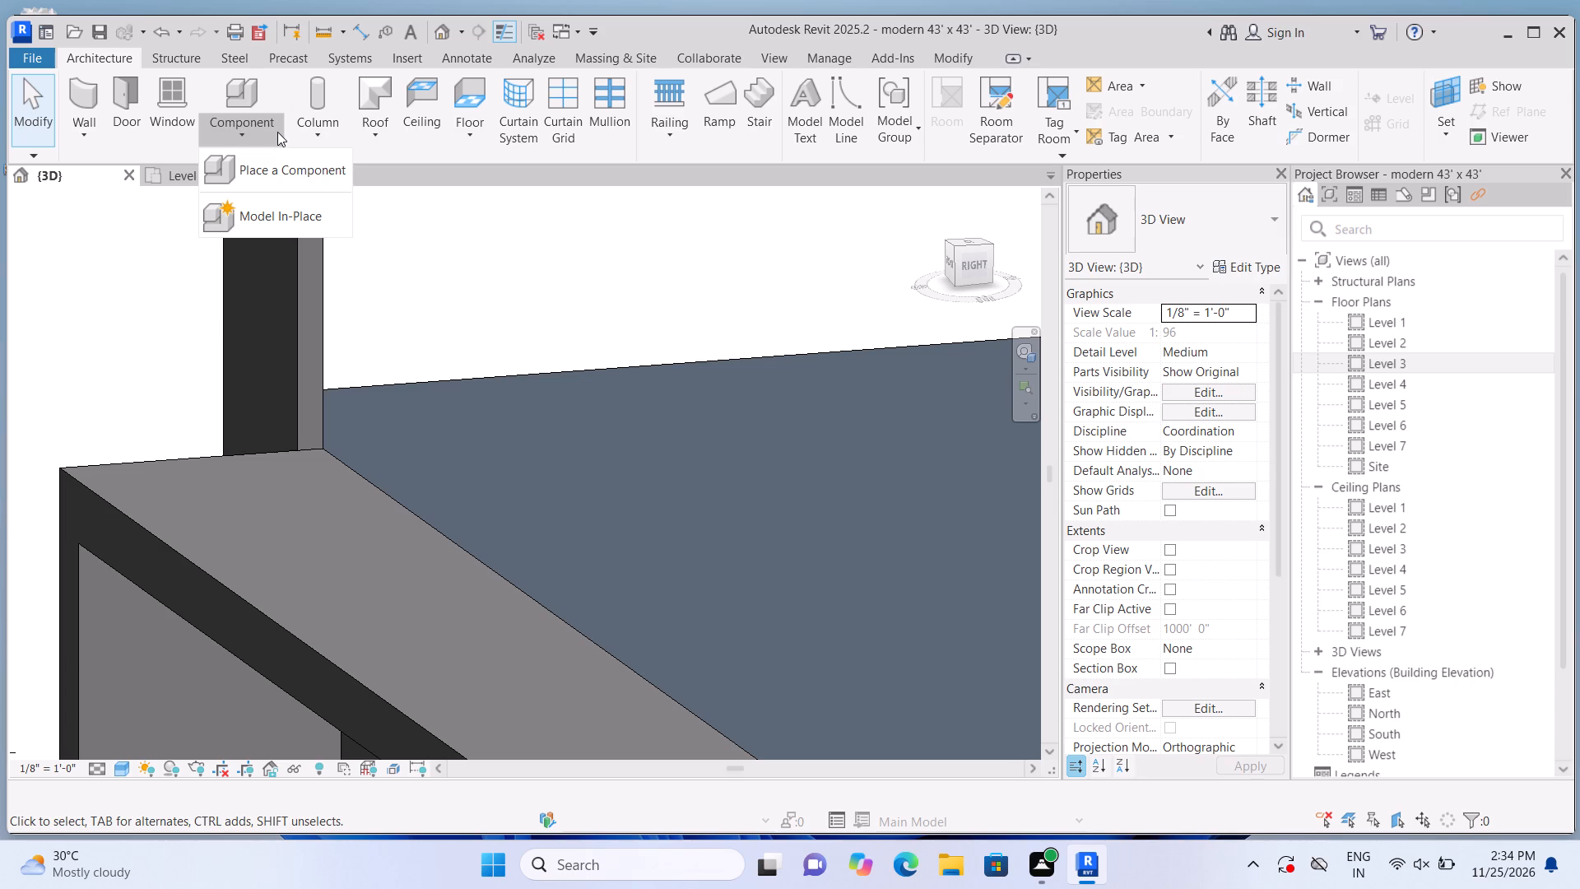
click(262, 203)
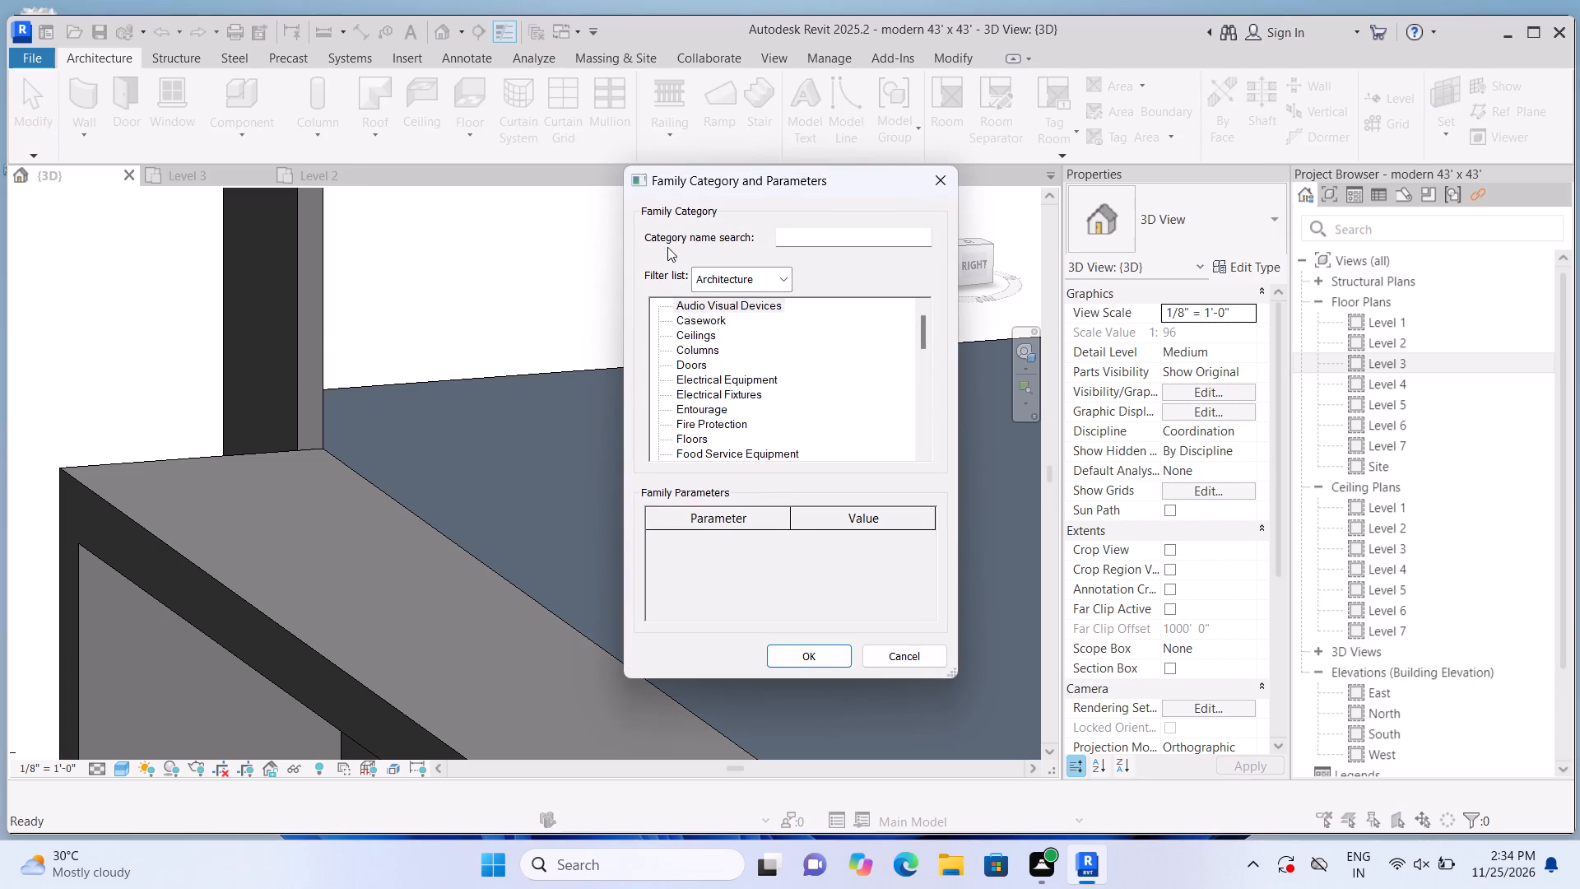
scroll(843, 391, down, 7)
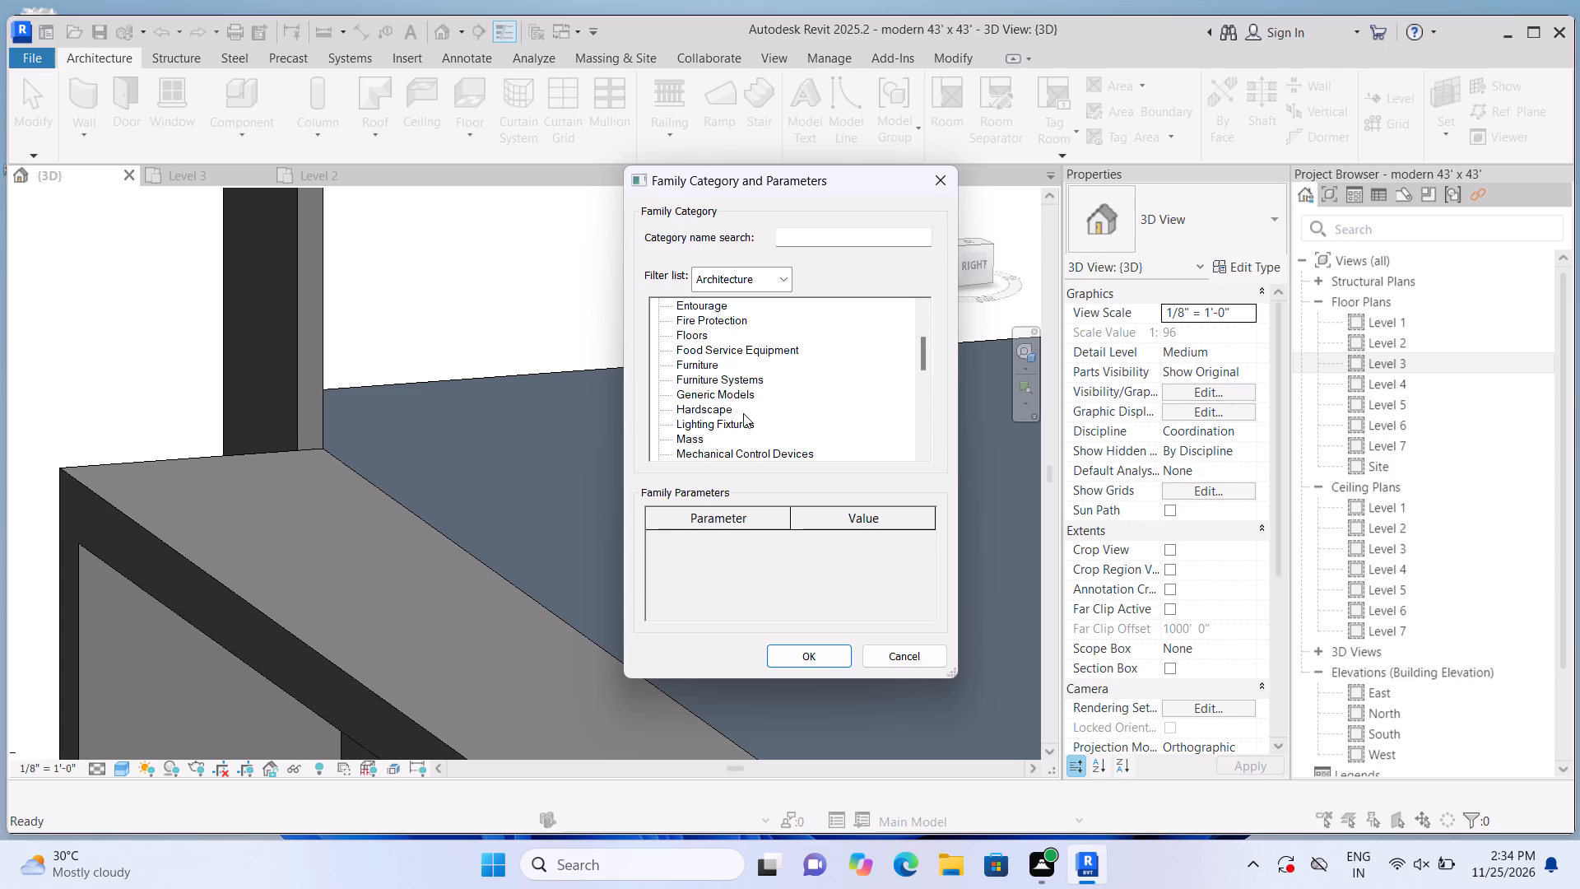
click(744, 398)
click(811, 658)
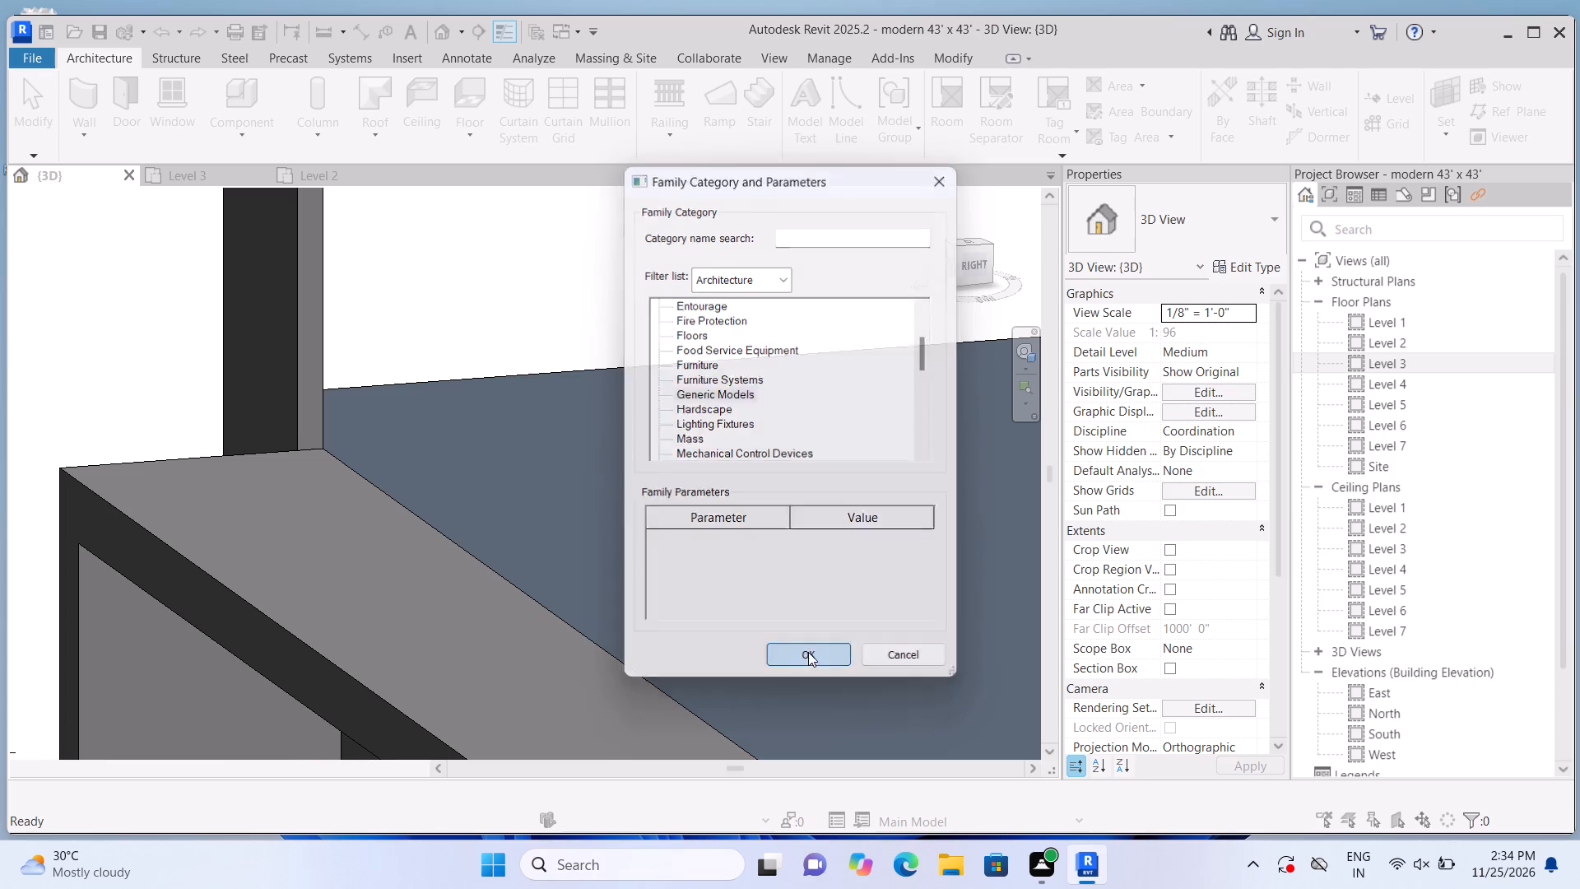
click(811, 465)
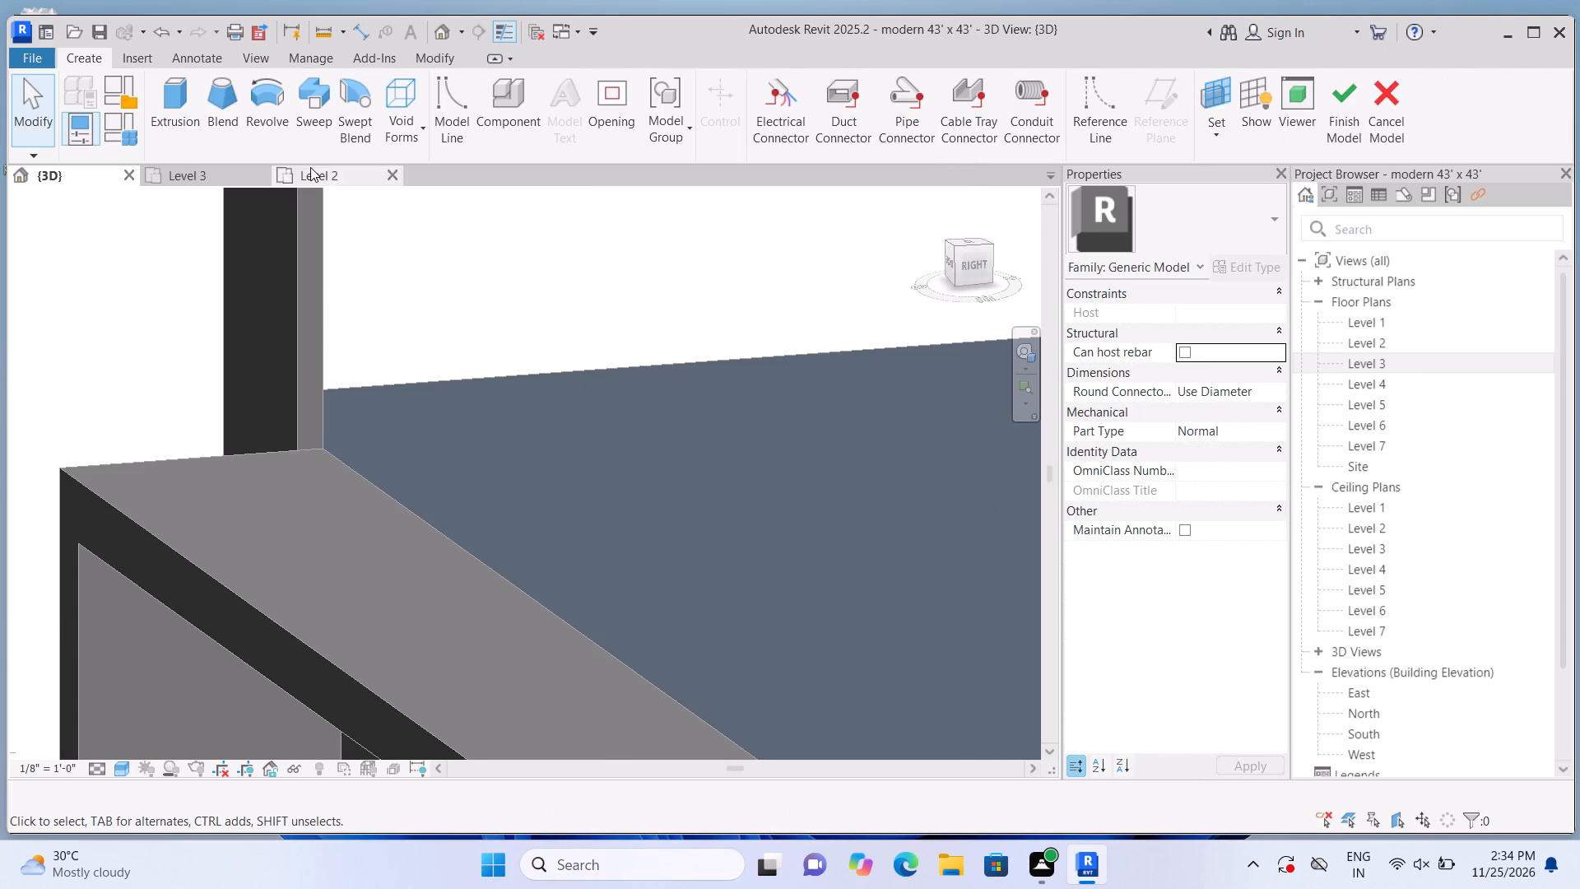
Start an extrusion and set its work plane to the top face of the roof-edge generic model beside the corner wall.
click(190, 133)
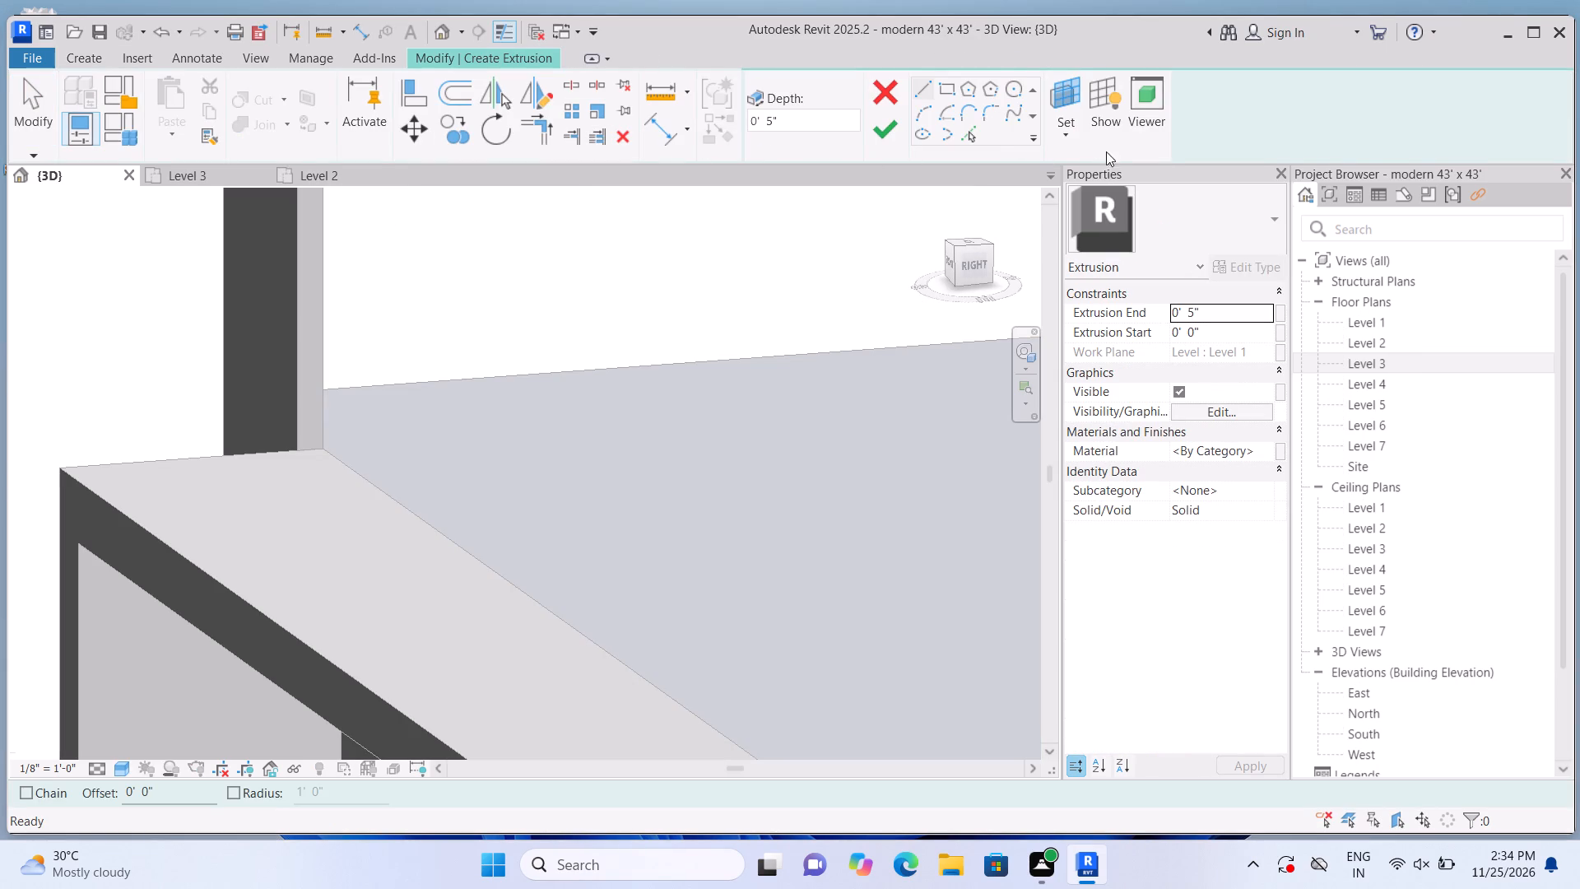
click(1070, 142)
click(1093, 221)
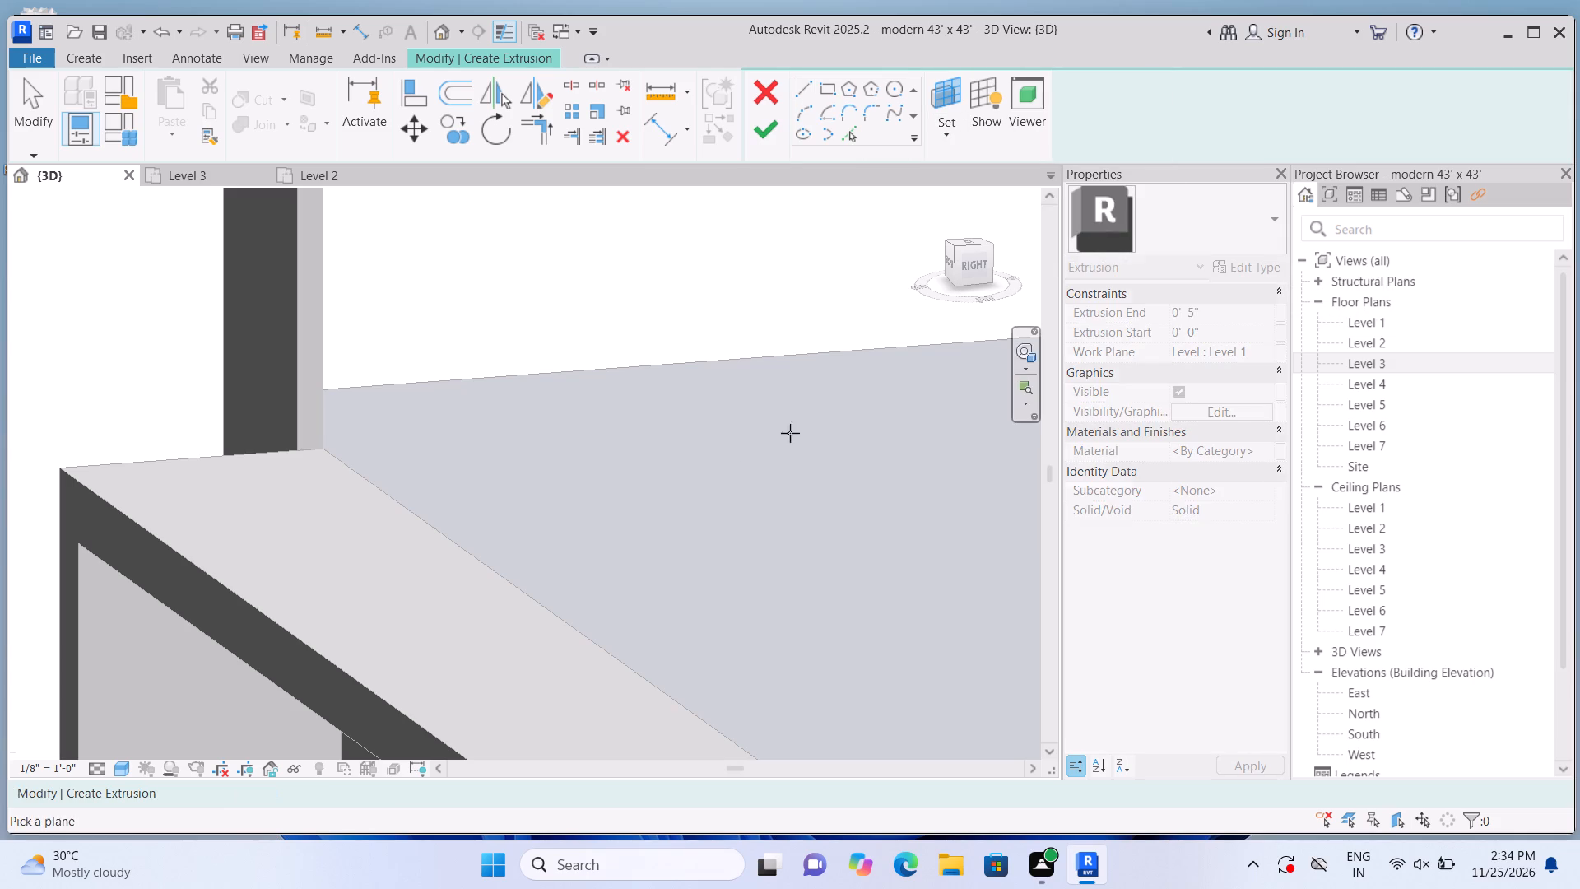
scroll(572, 484, up, 1)
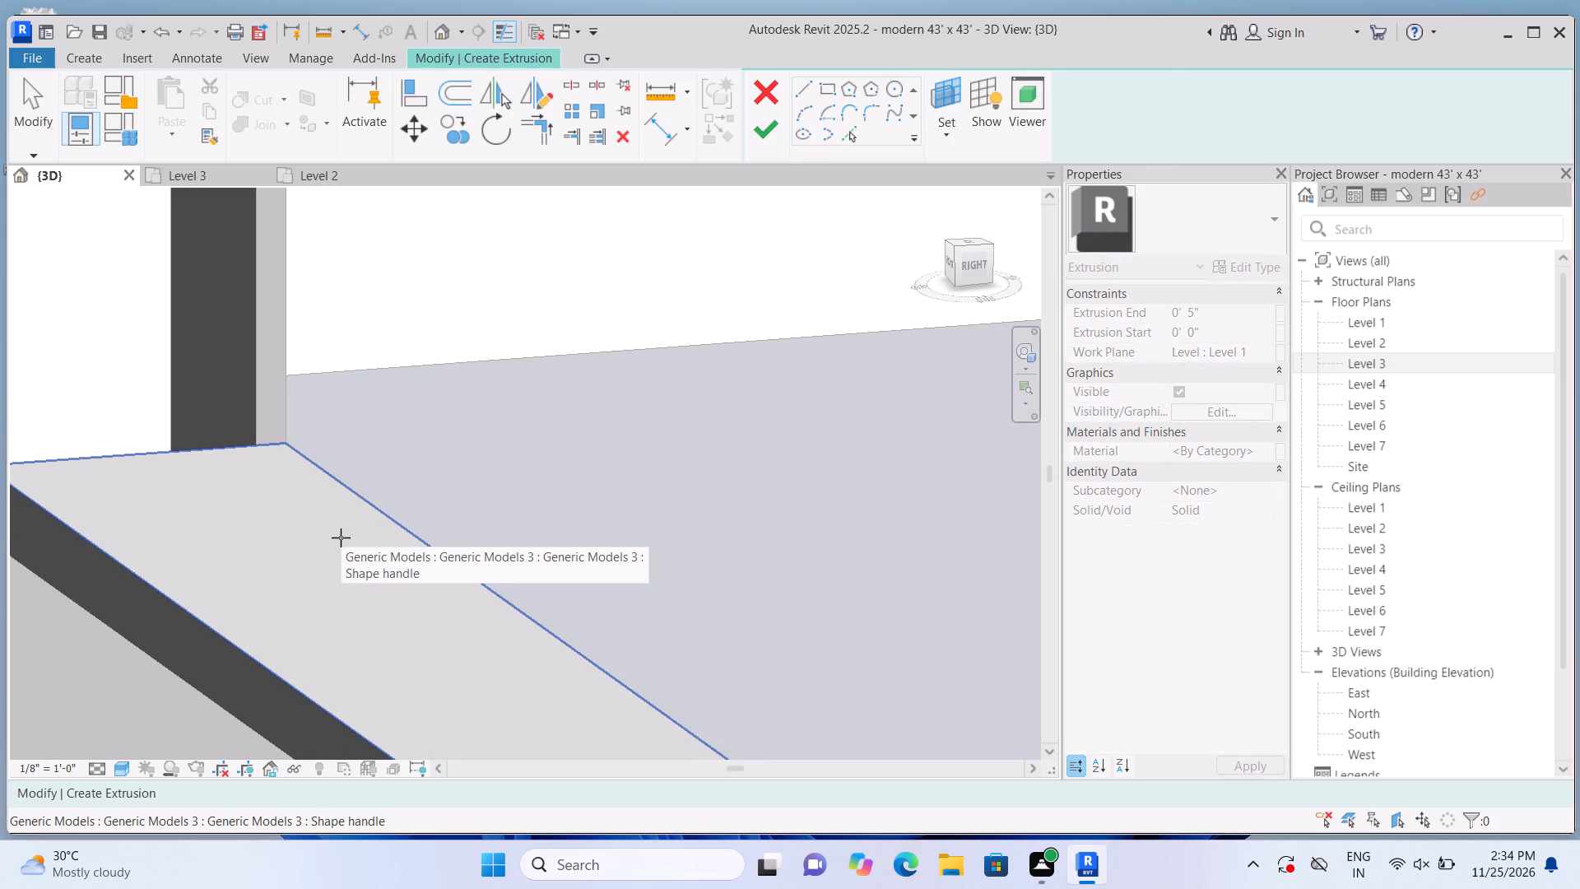
scroll(411, 493, down, 2)
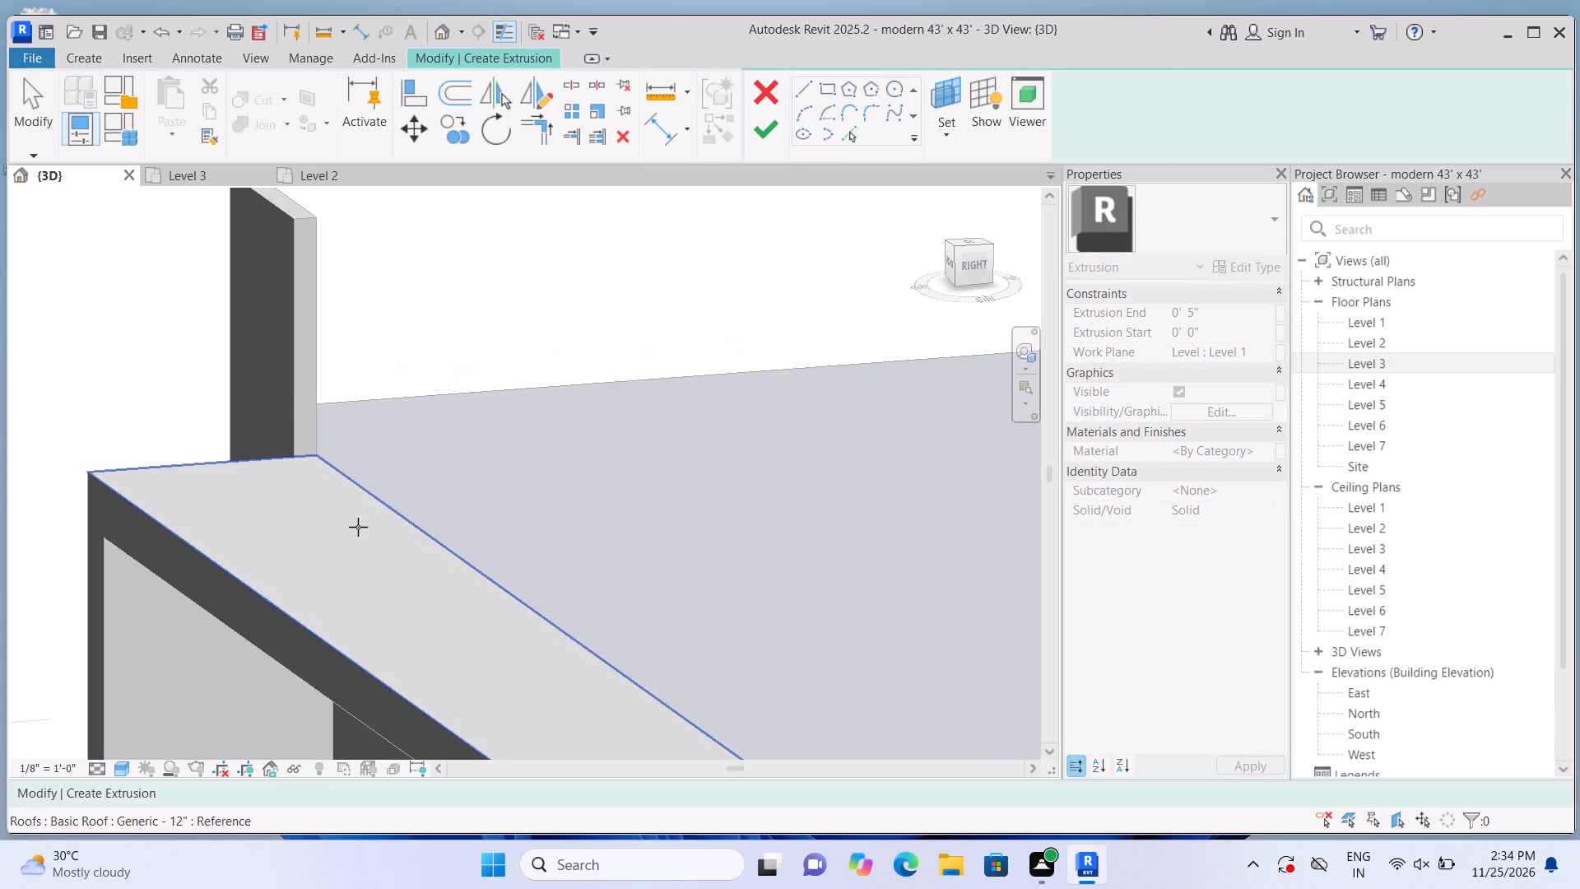
click(356, 528)
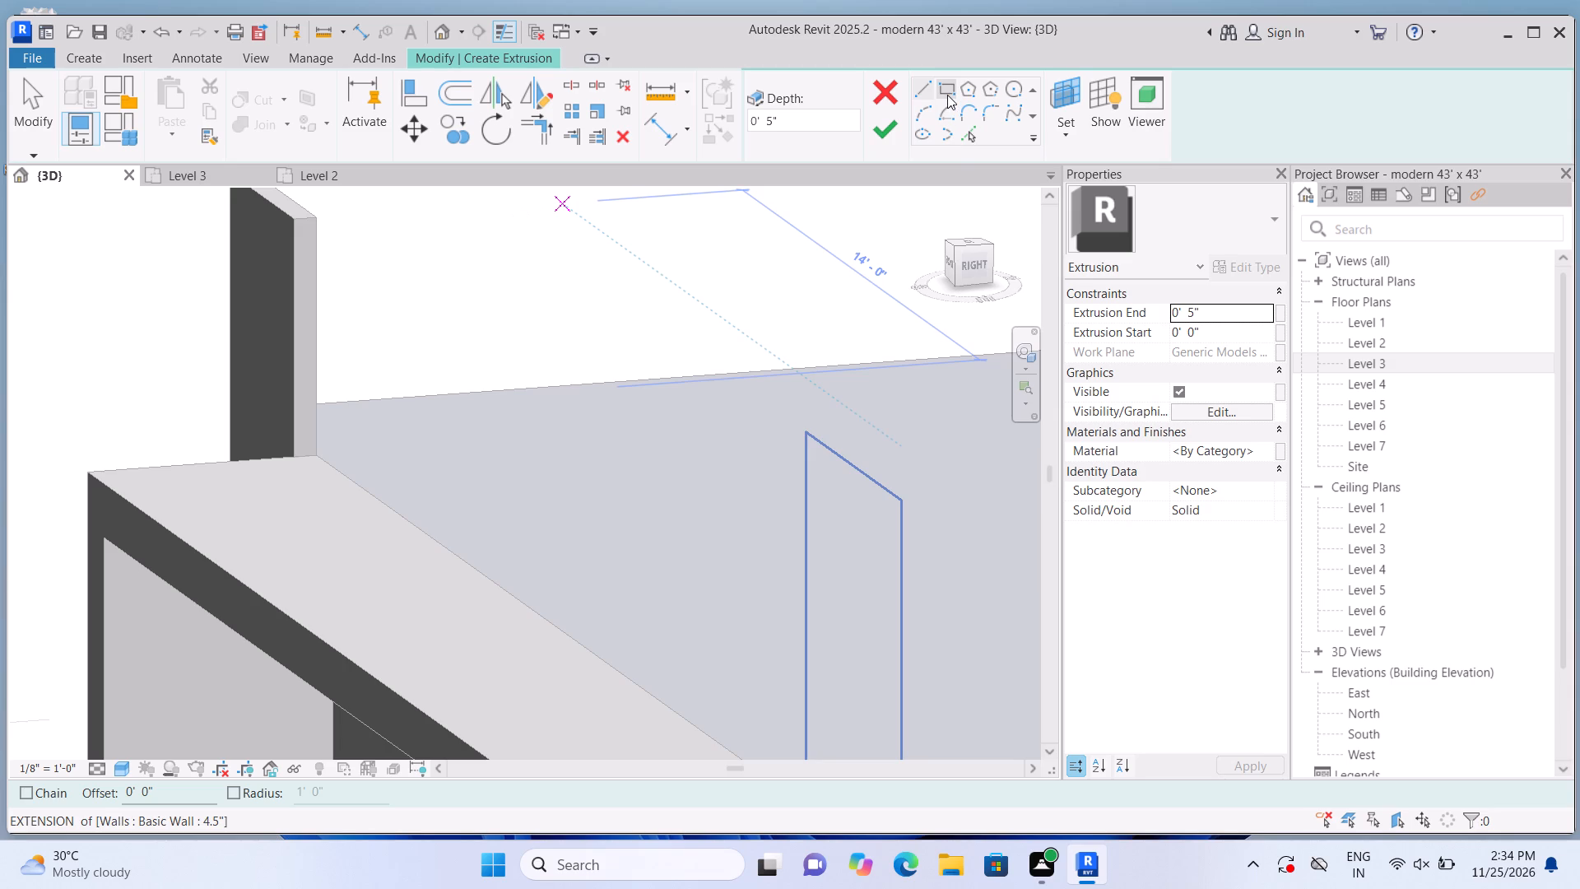
Sketch a rectangle about 0' 5" by 0' 7 3/4" from the wall's end corner and finish it as a 0' 5" deep extrusion.
click(947, 95)
scroll(470, 347, up, 10)
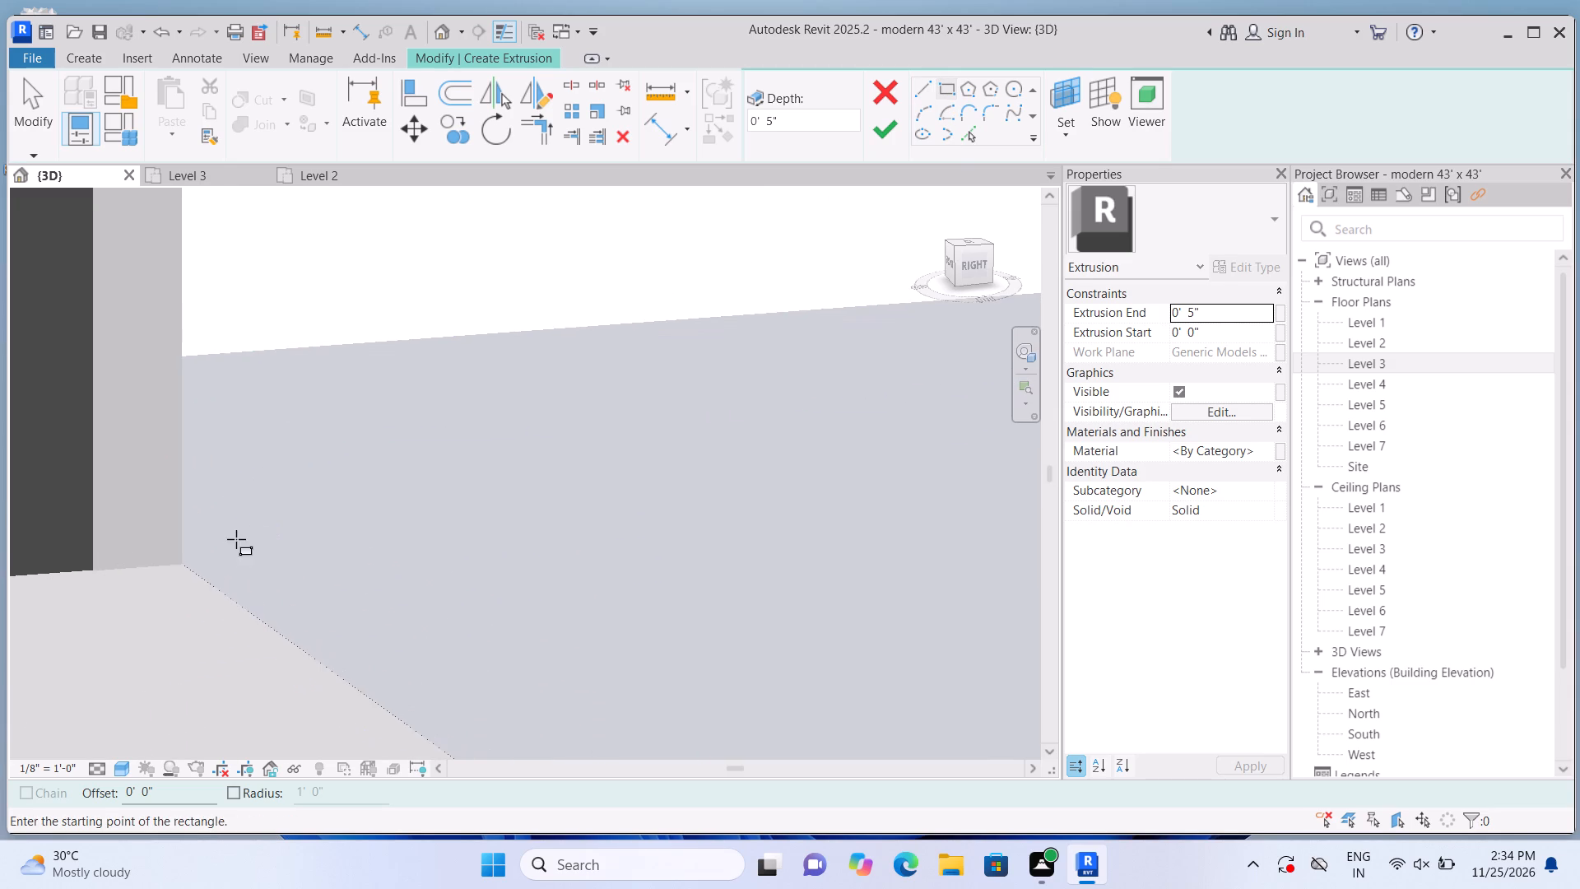
click(184, 560)
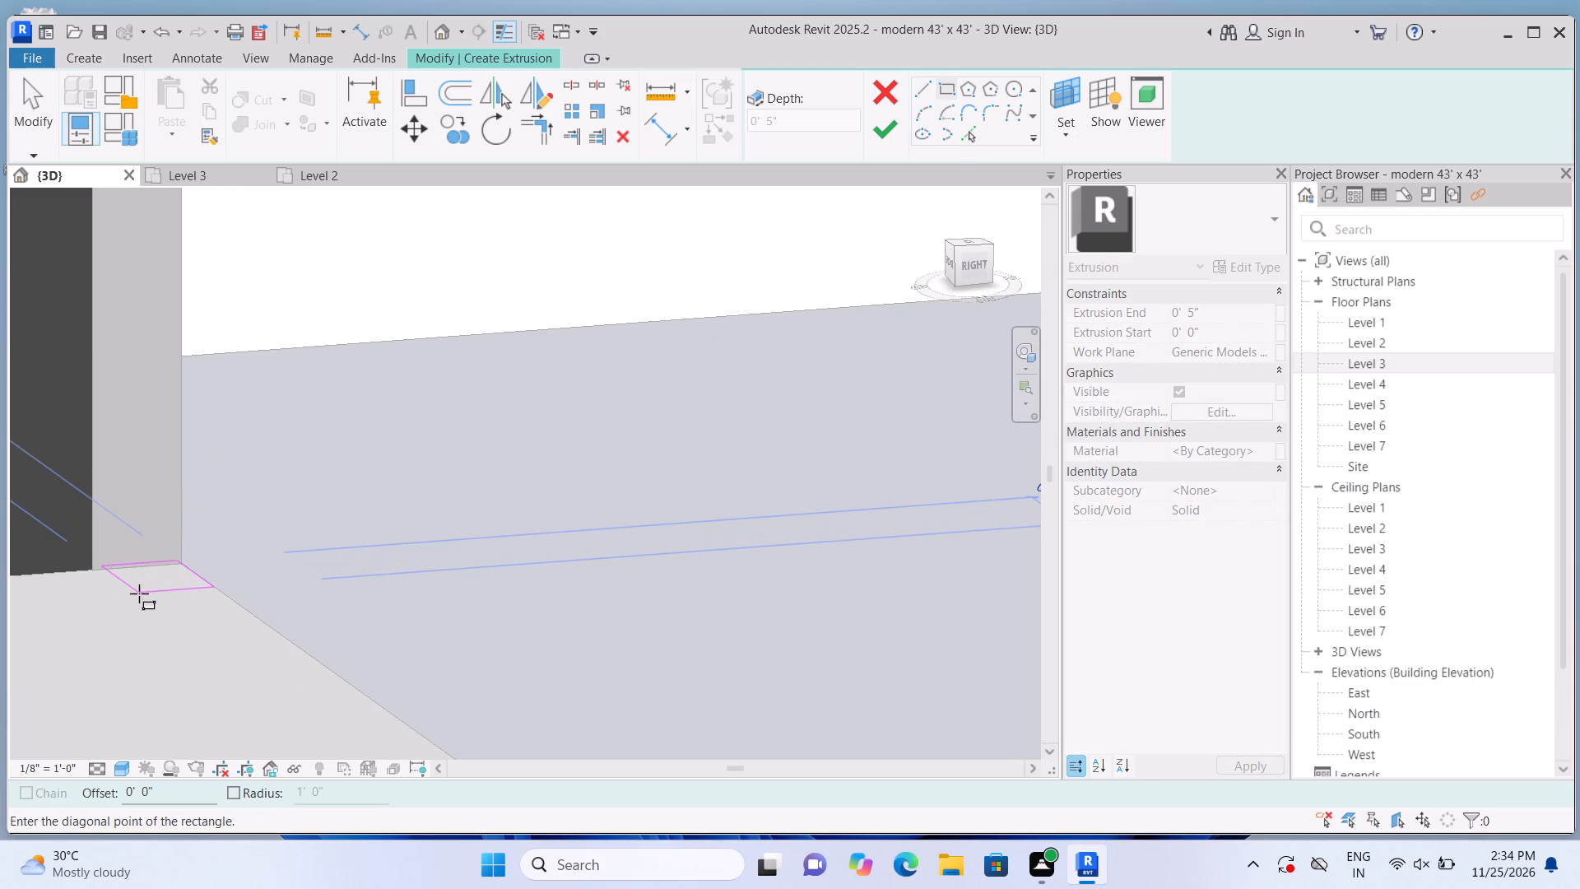
key(Escape)
scroll(127, 601, up, 4)
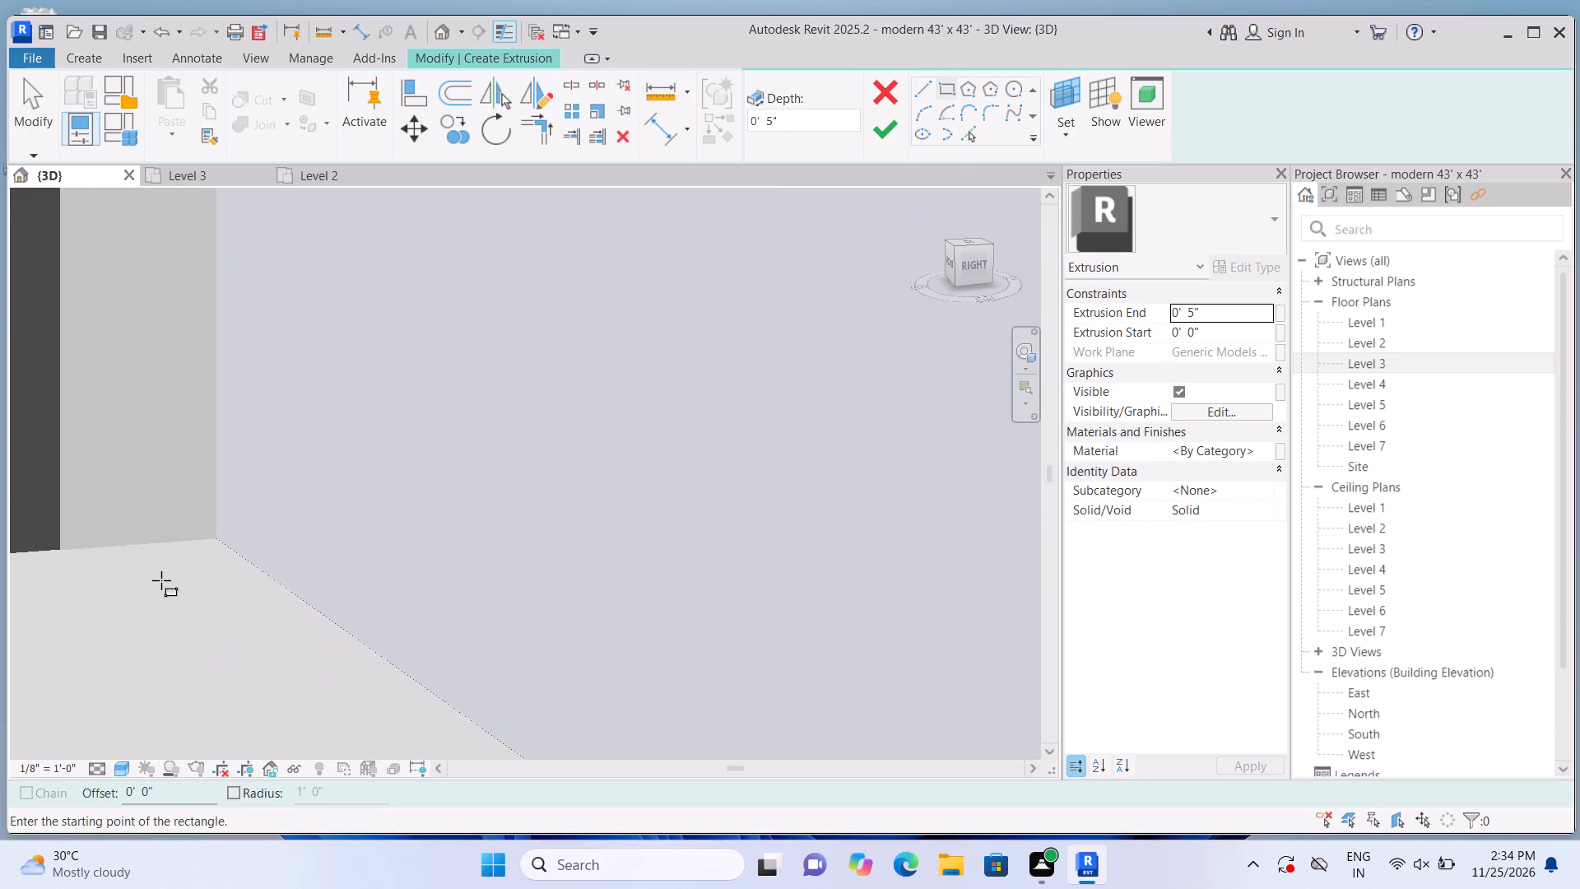
scroll(176, 573, up, 3)
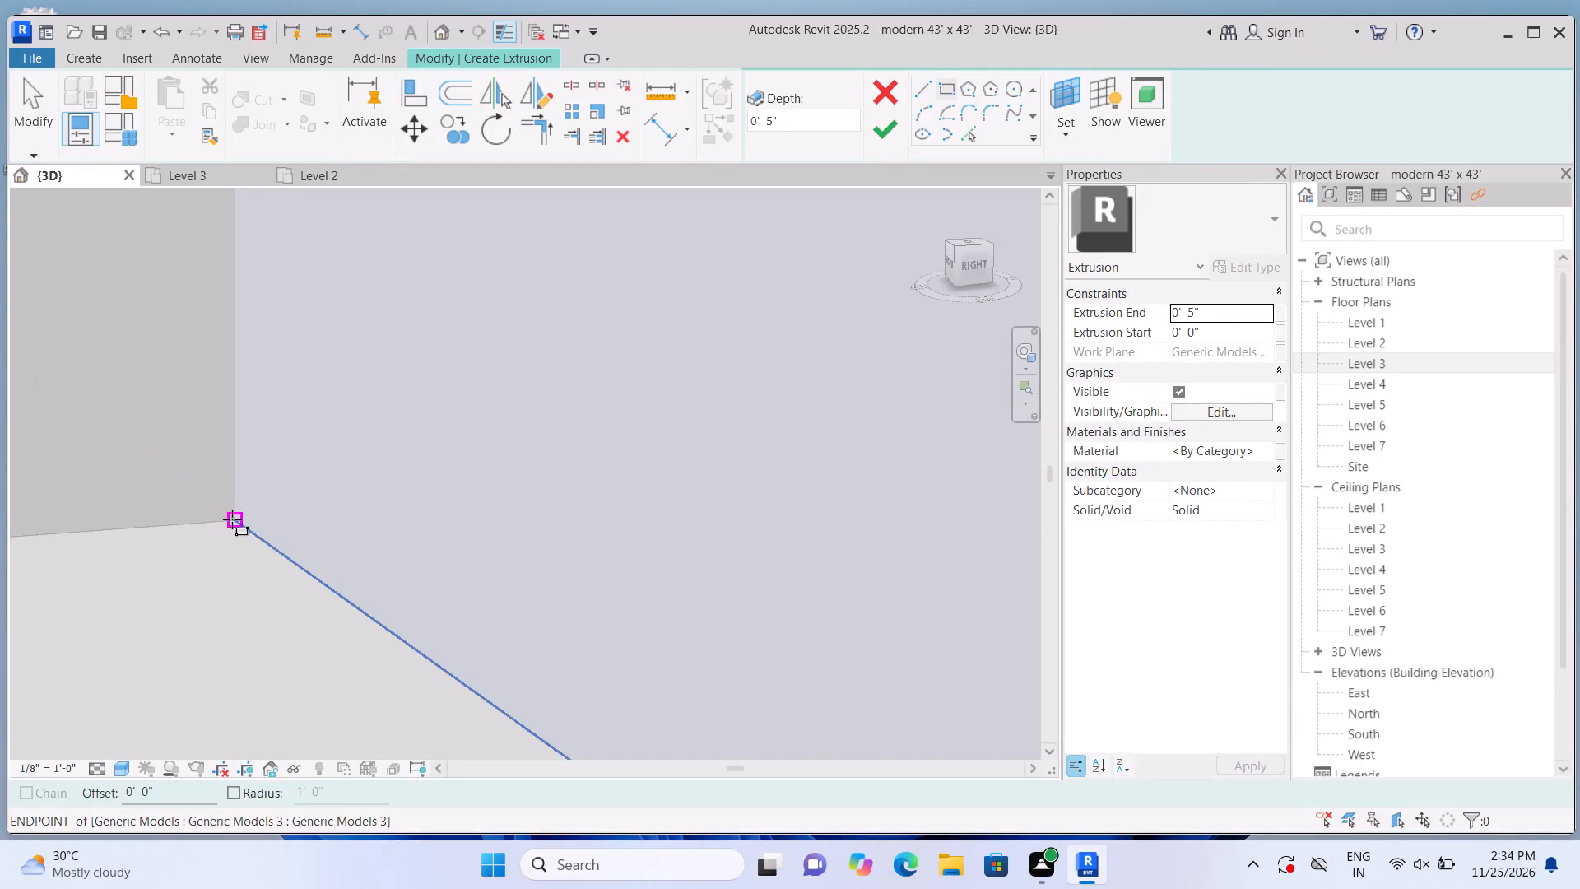
click(232, 519)
scroll(219, 574, down, 2)
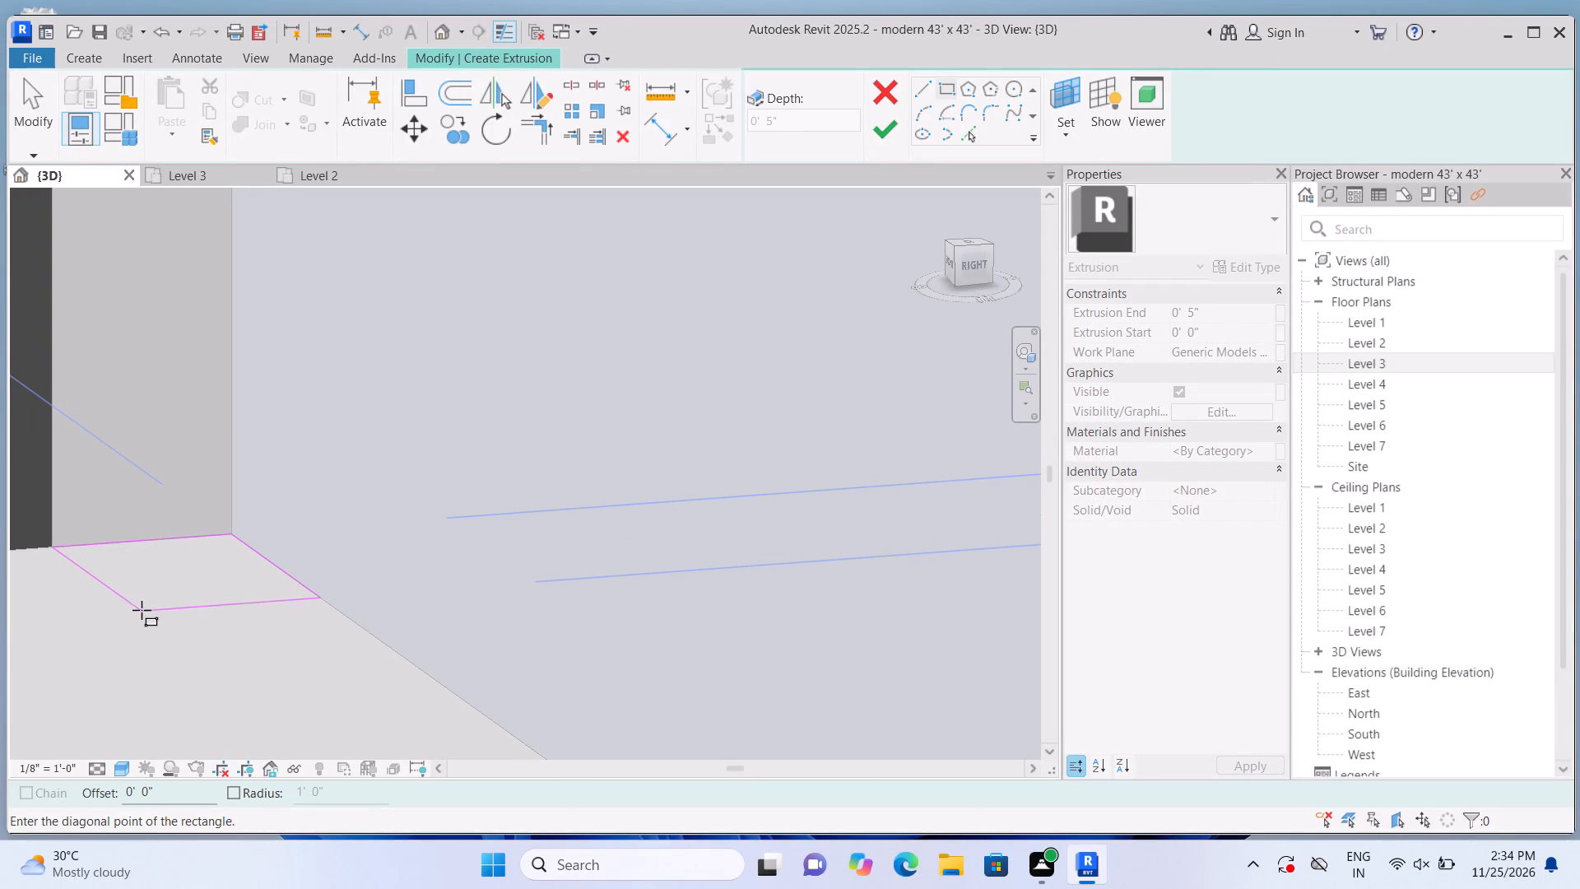
click(141, 610)
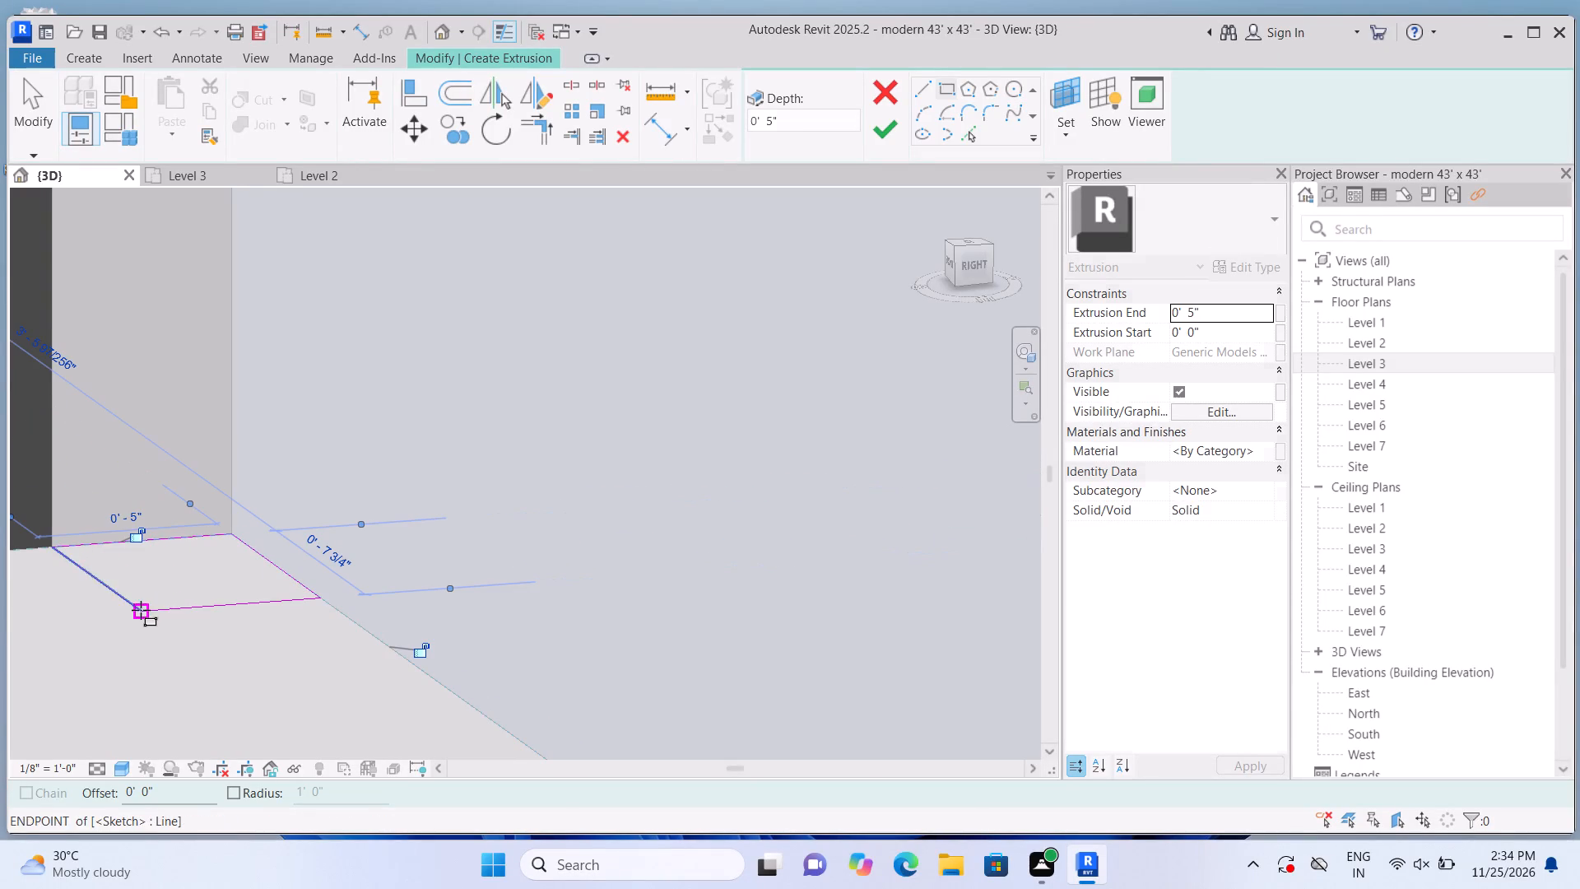
click(882, 128)
Stretch the small extrusion upward to the top of the front corner wall, to a depth of about 4' 4 13/16".
scroll(869, 335, down, 3)
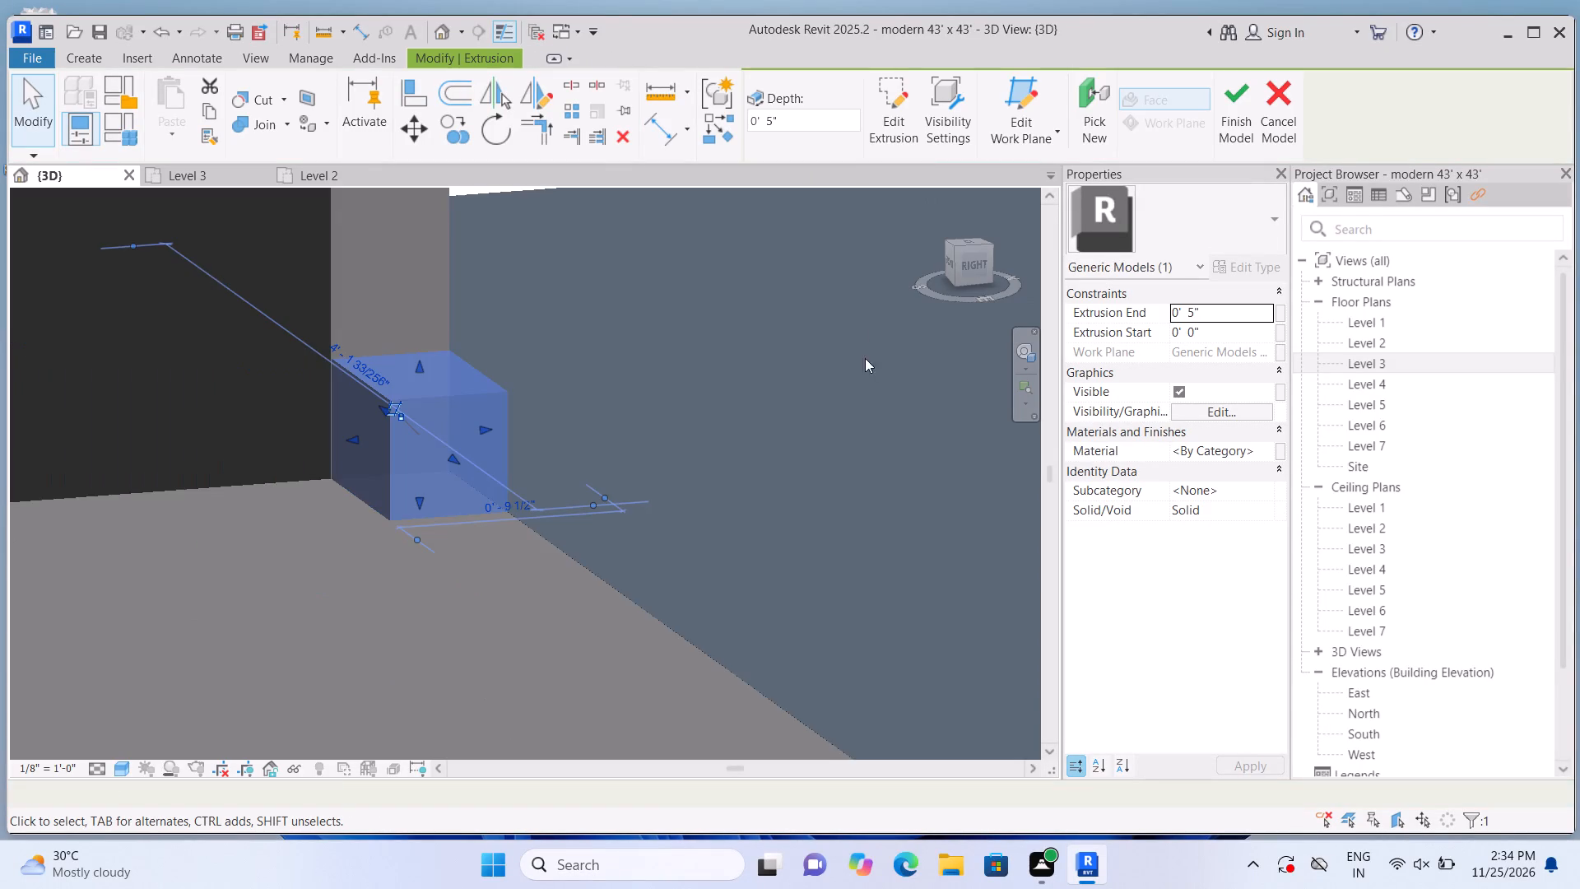
middle_drag(509, 372, 544, 534)
scroll(366, 617, up, 6)
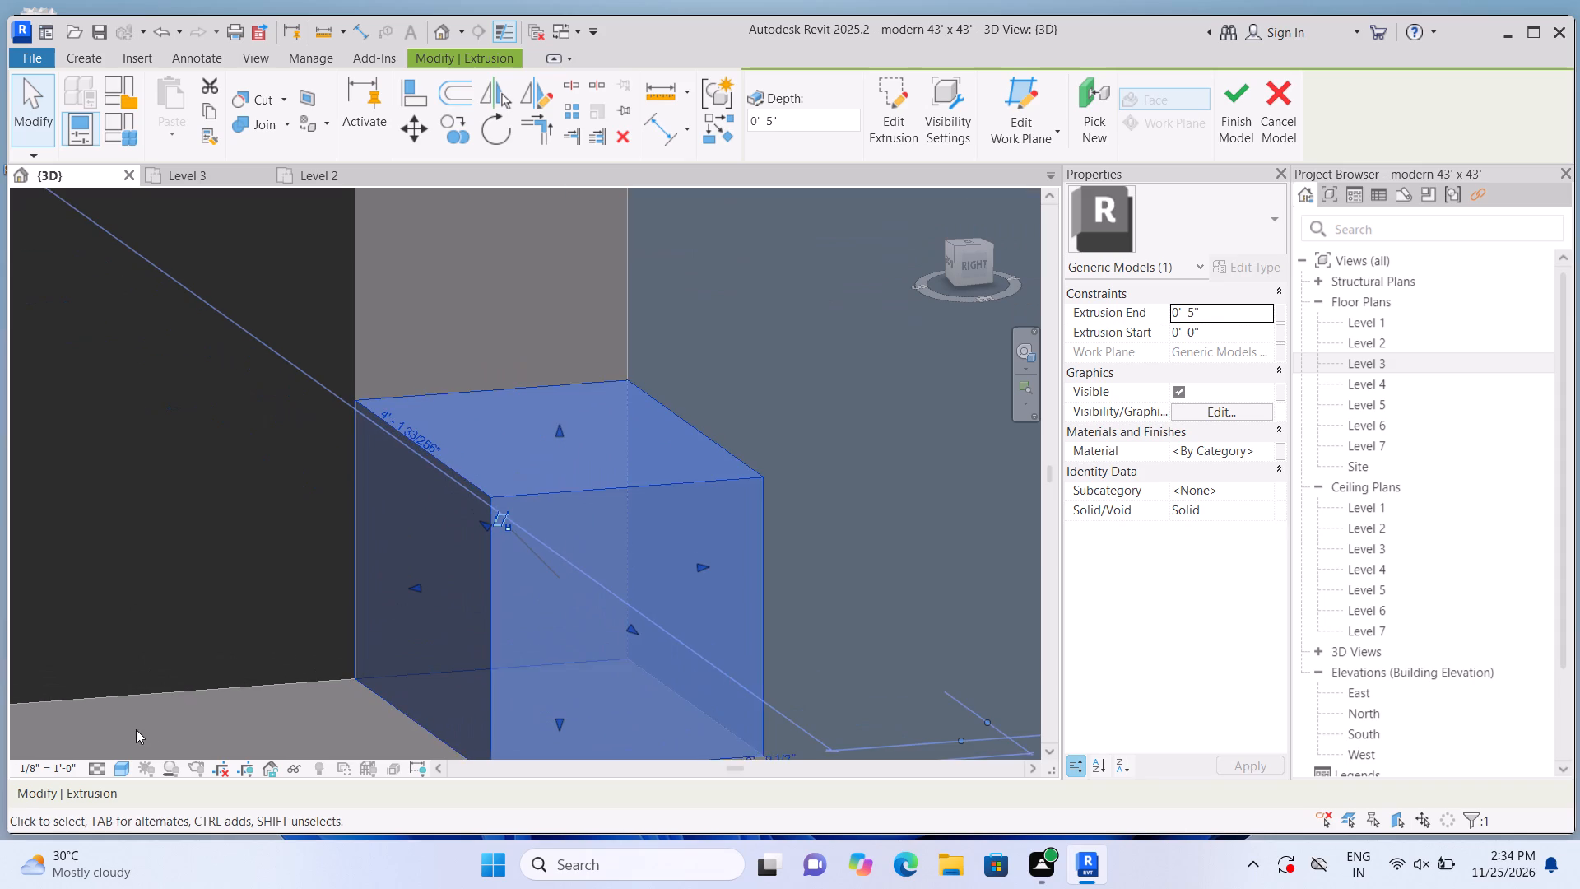
click(433, 542)
scroll(491, 403, down, 6)
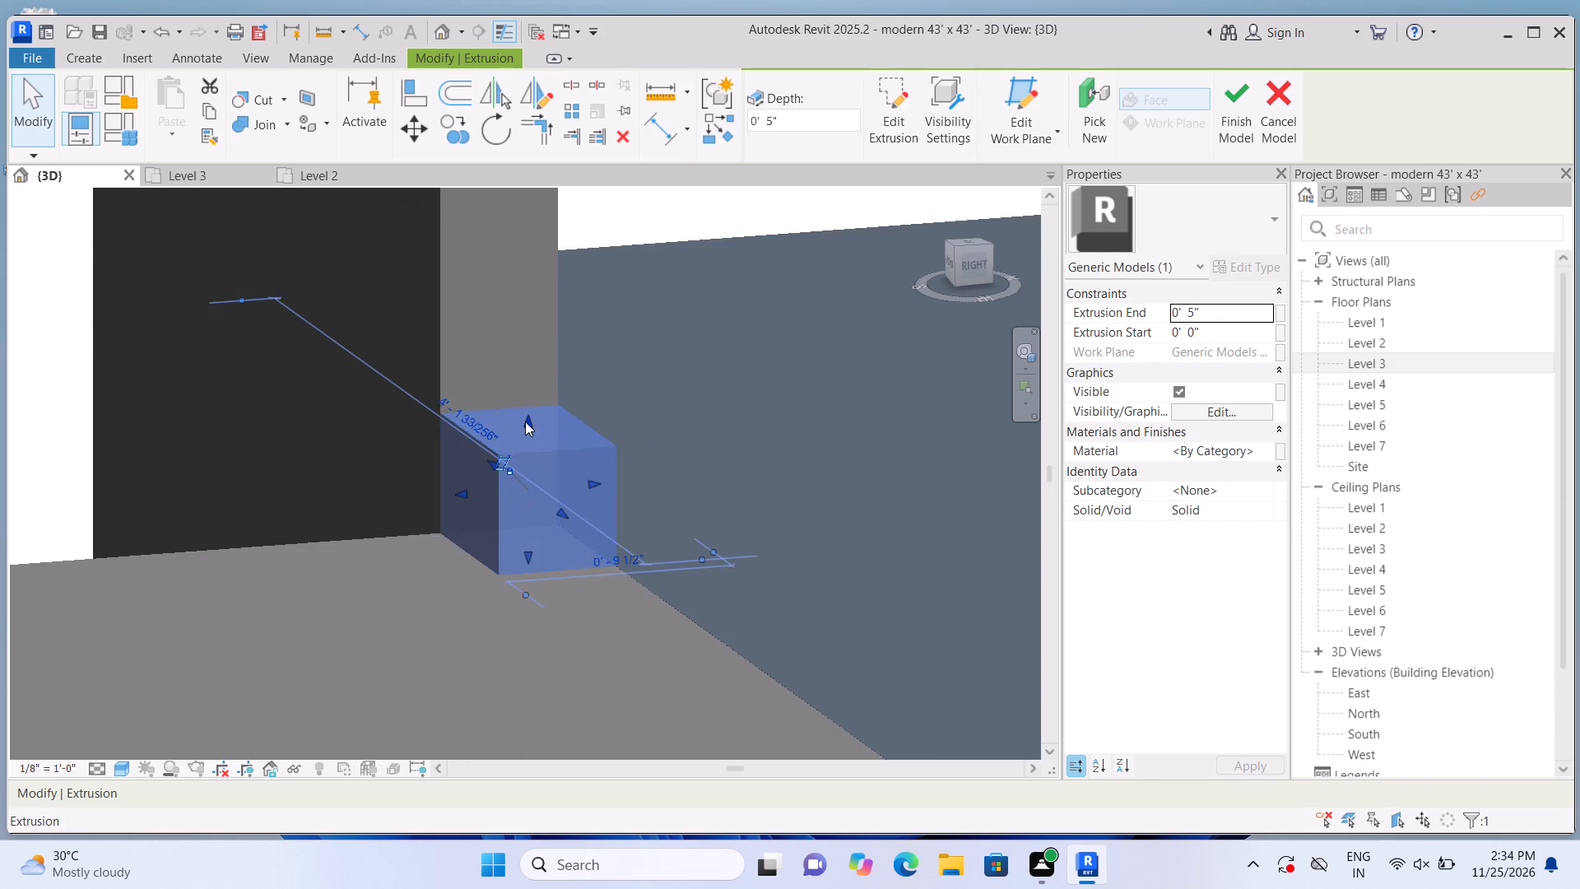
scroll(525, 421, down, 2)
middle_drag(644, 336, 653, 377)
middle_drag(671, 463, 691, 670)
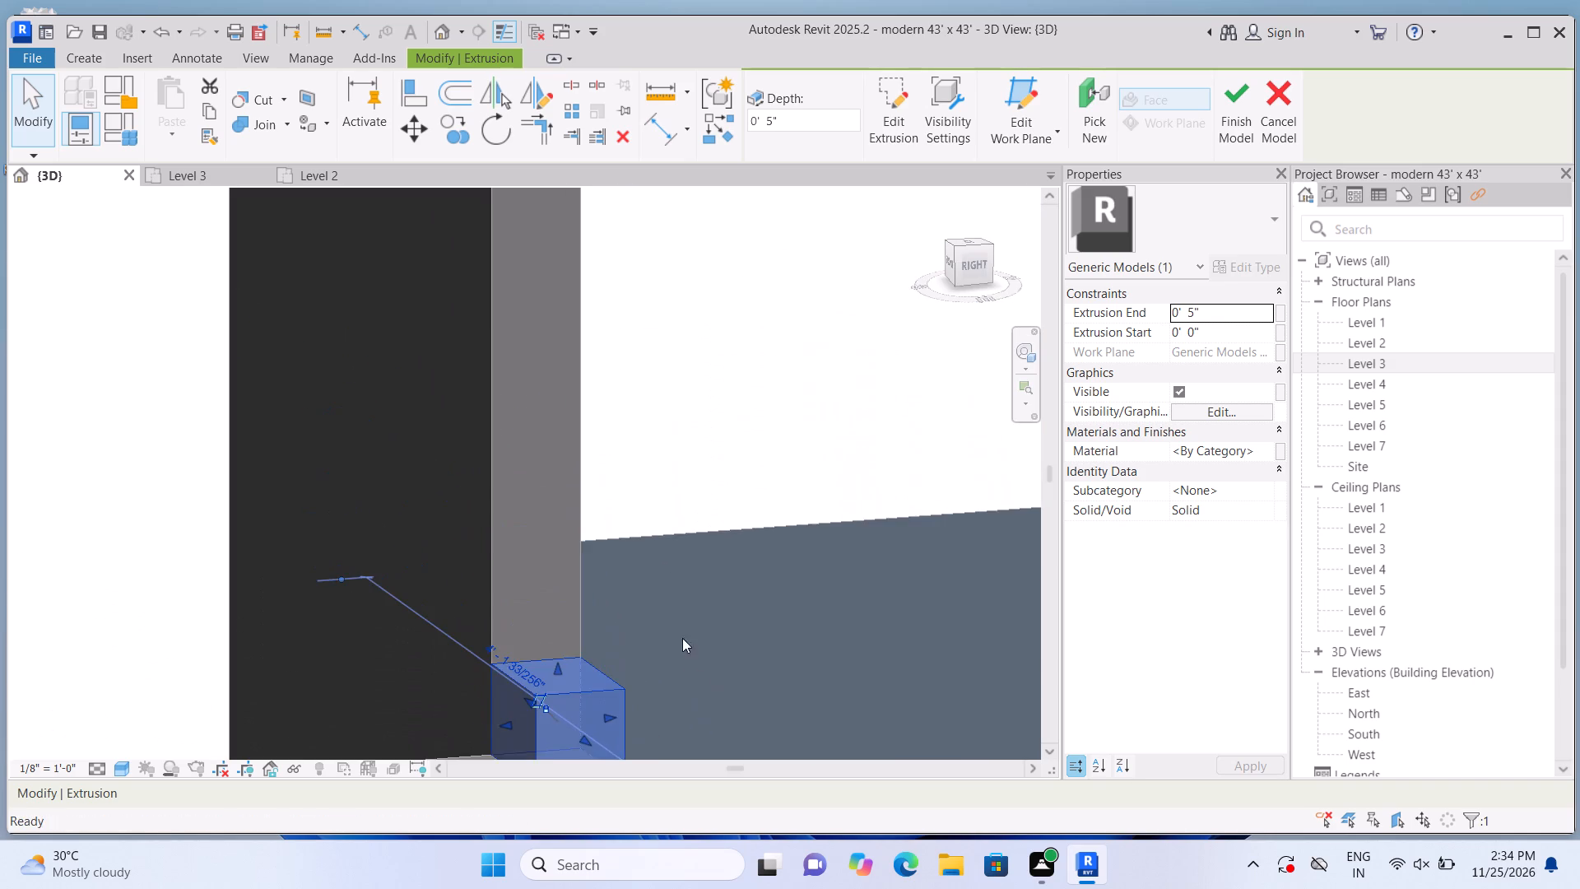
scroll(689, 625, down, 2)
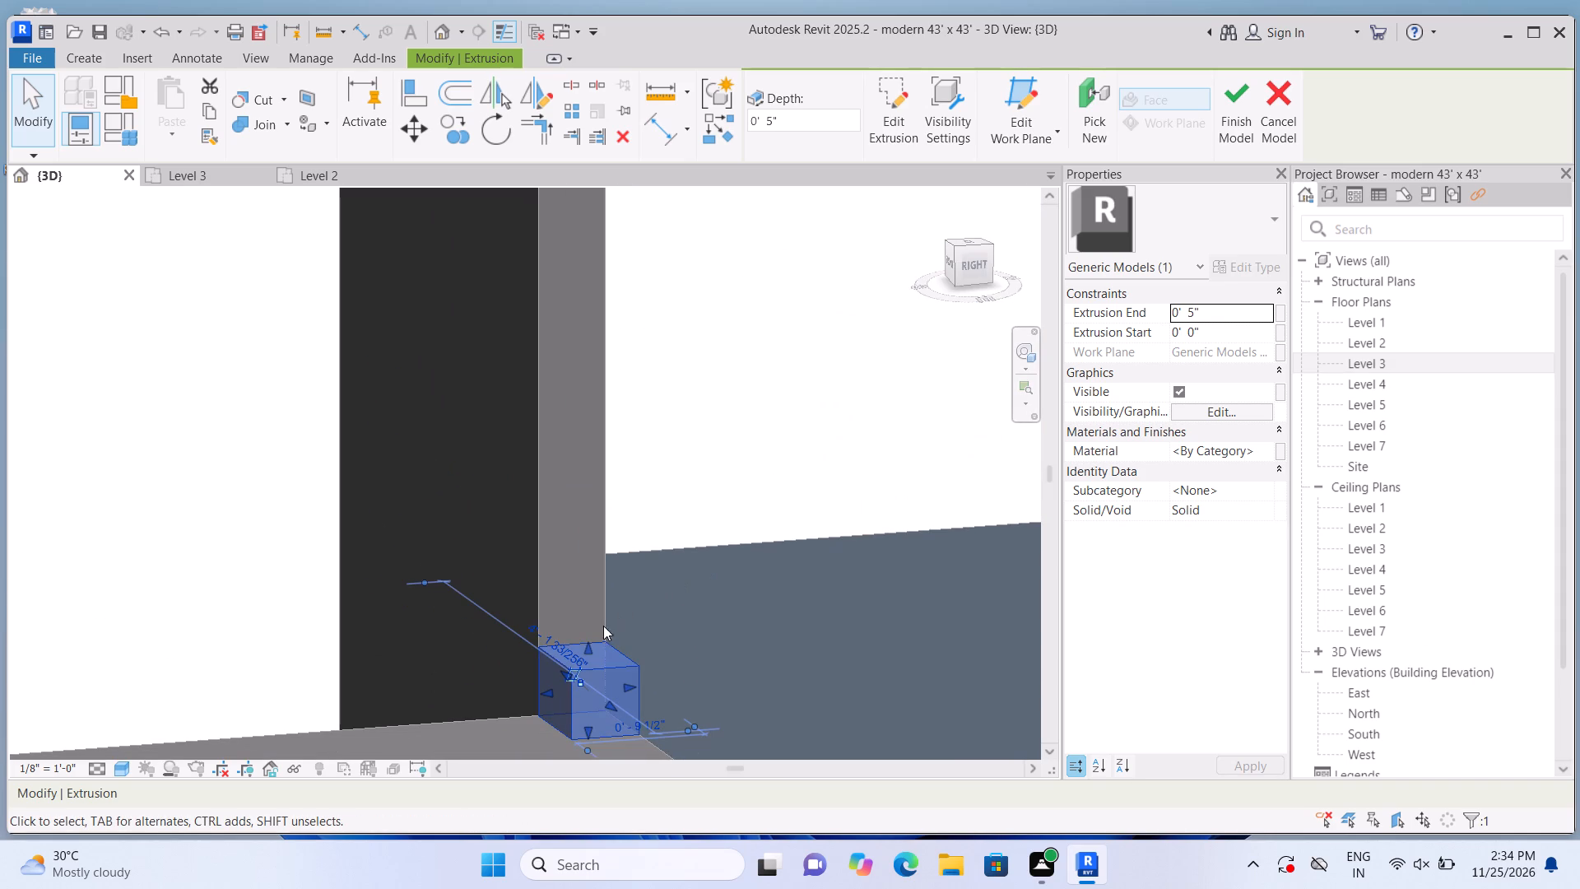
drag(588, 644, 617, 333)
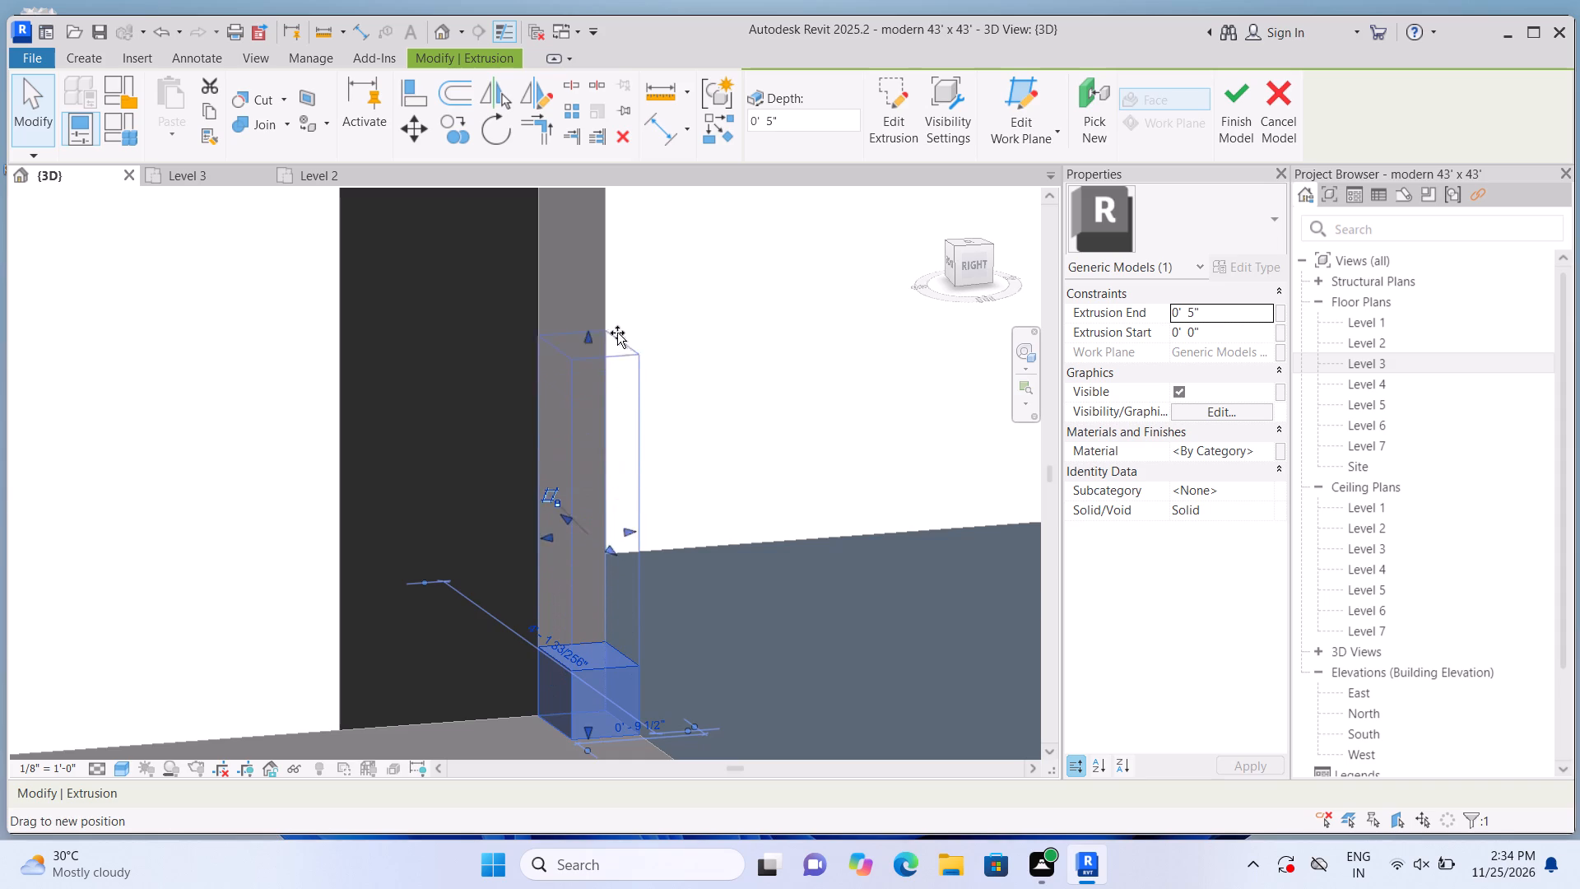
drag(617, 330, 617, 320)
drag(617, 333, 617, 335)
scroll(709, 393, down, 2)
middle_drag(725, 378, 678, 679)
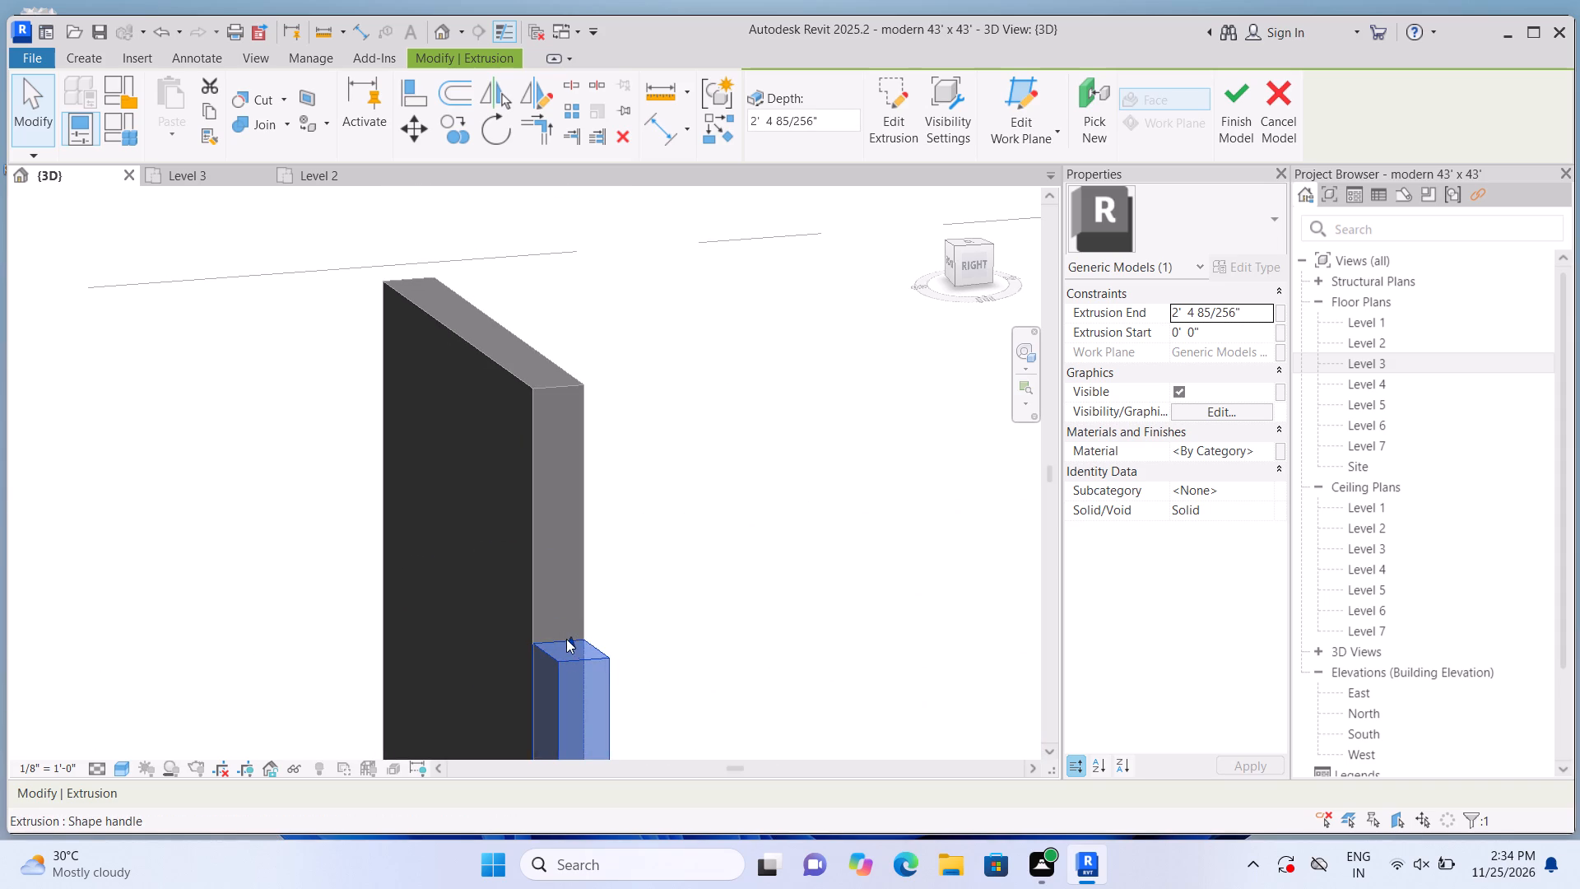
drag(572, 635, 568, 389)
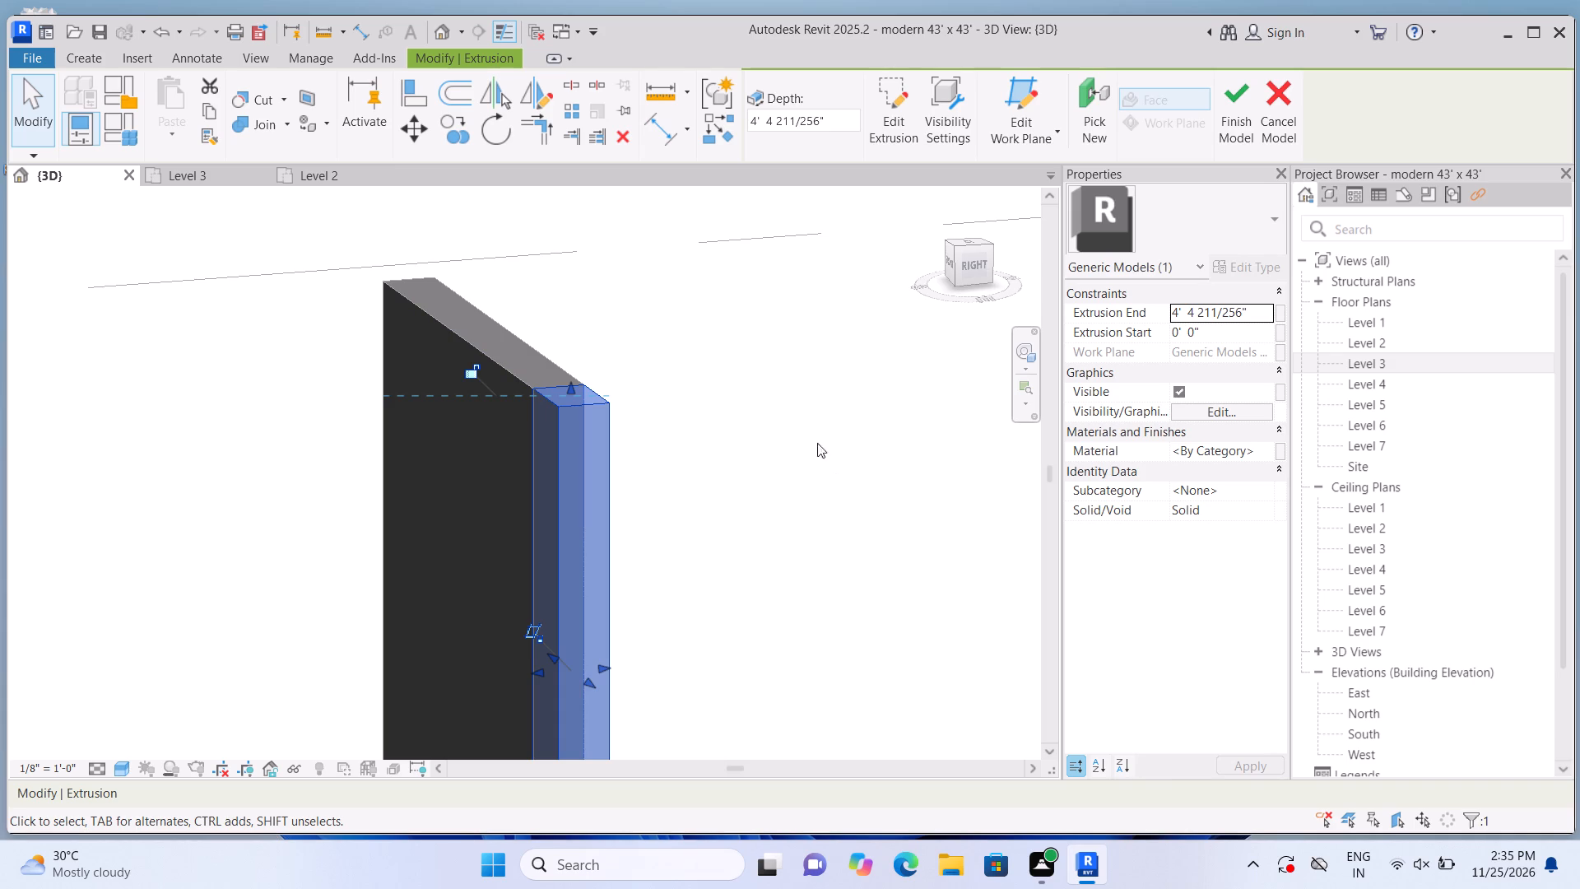
click(721, 309)
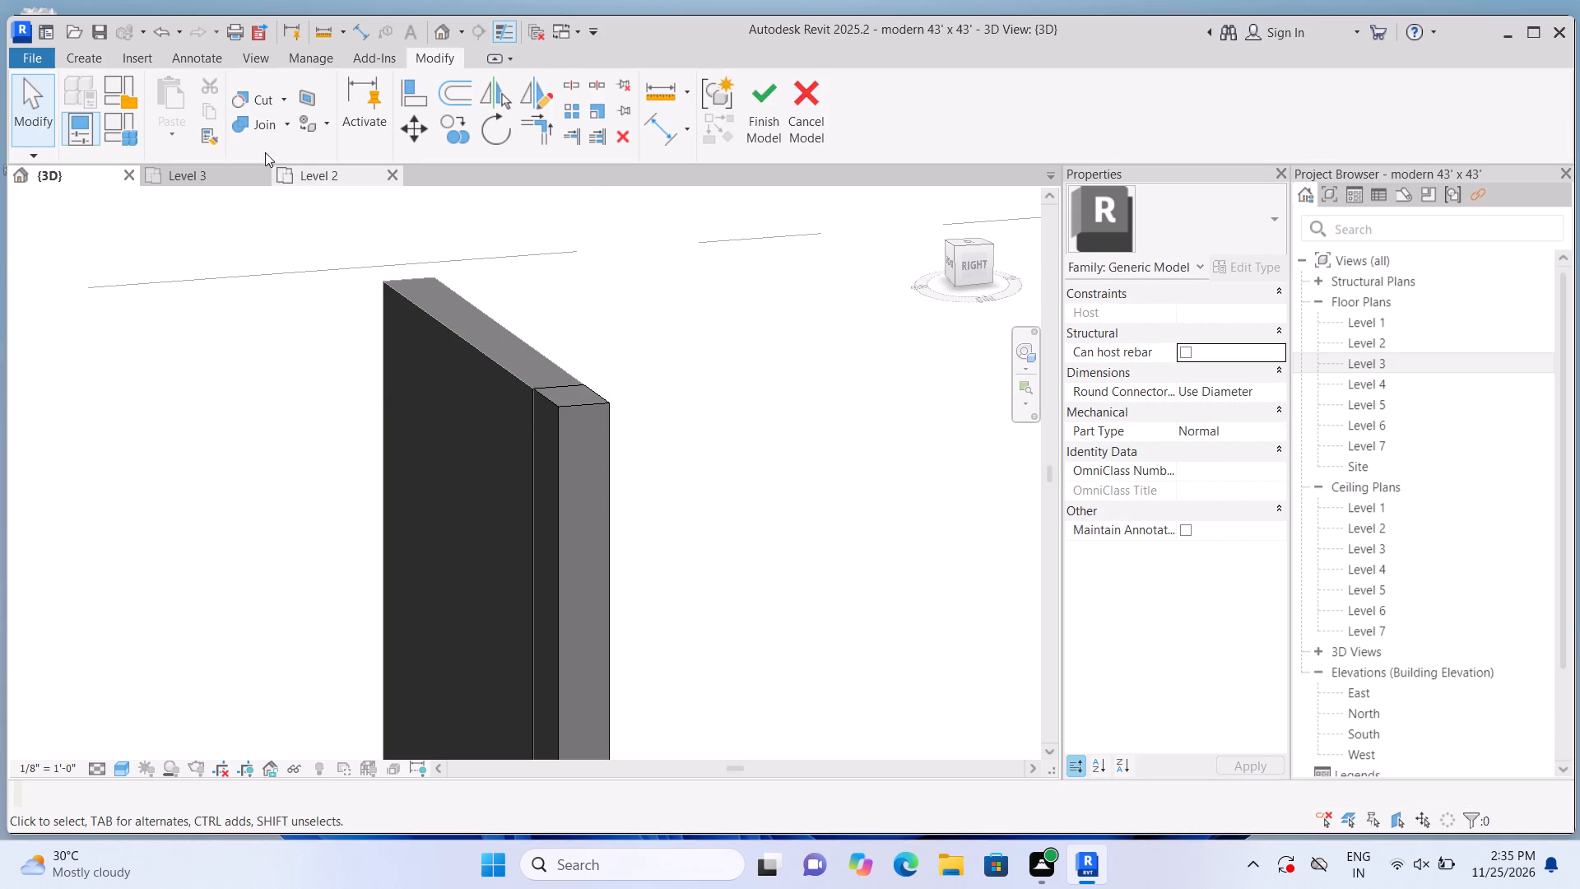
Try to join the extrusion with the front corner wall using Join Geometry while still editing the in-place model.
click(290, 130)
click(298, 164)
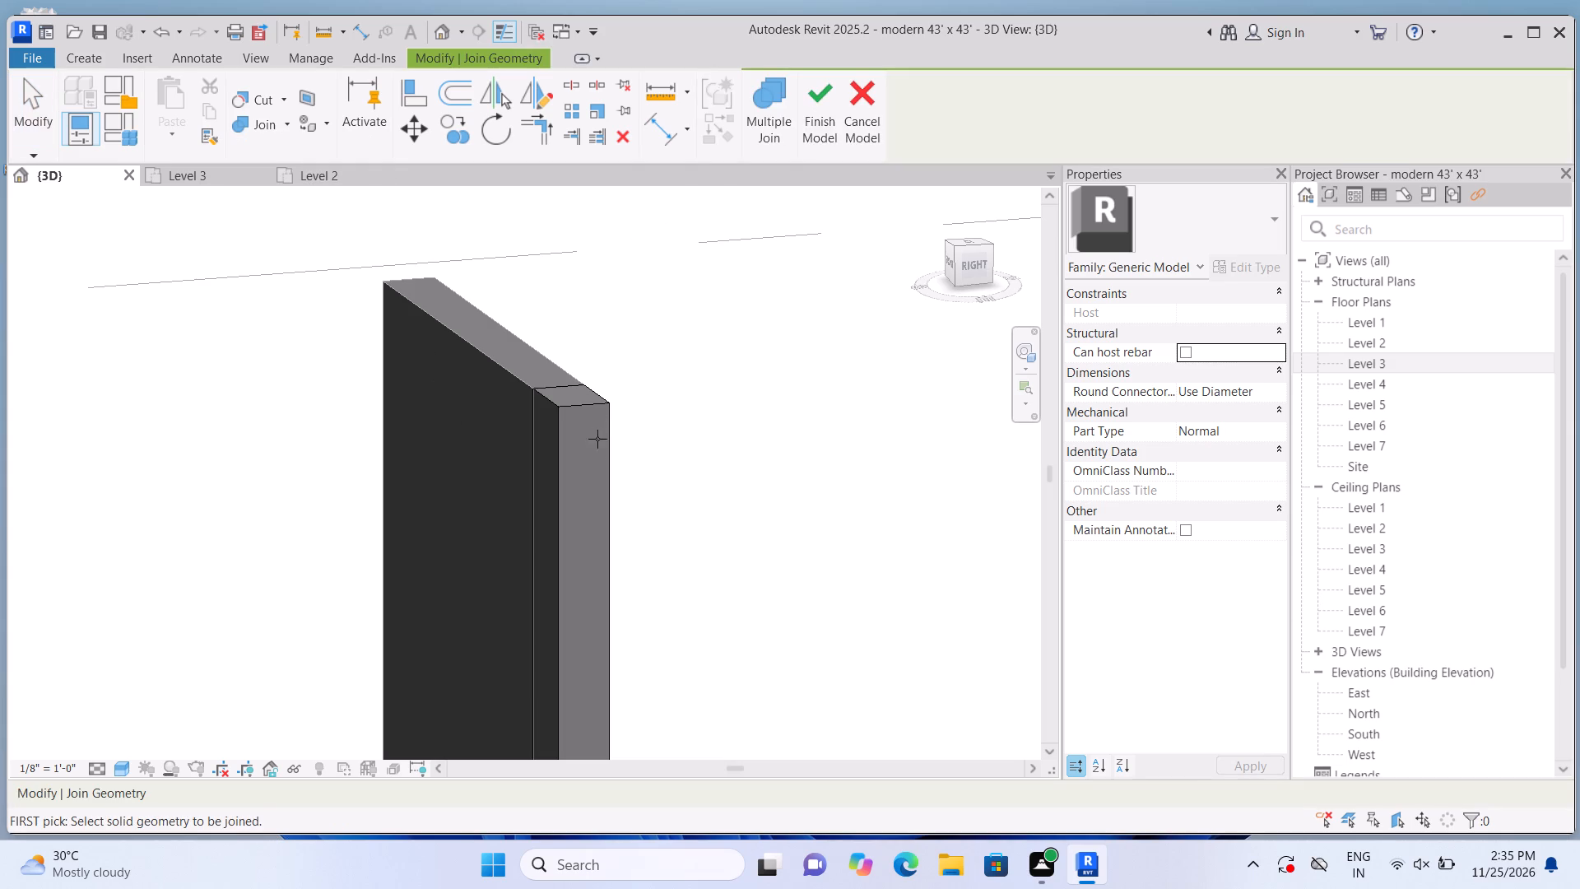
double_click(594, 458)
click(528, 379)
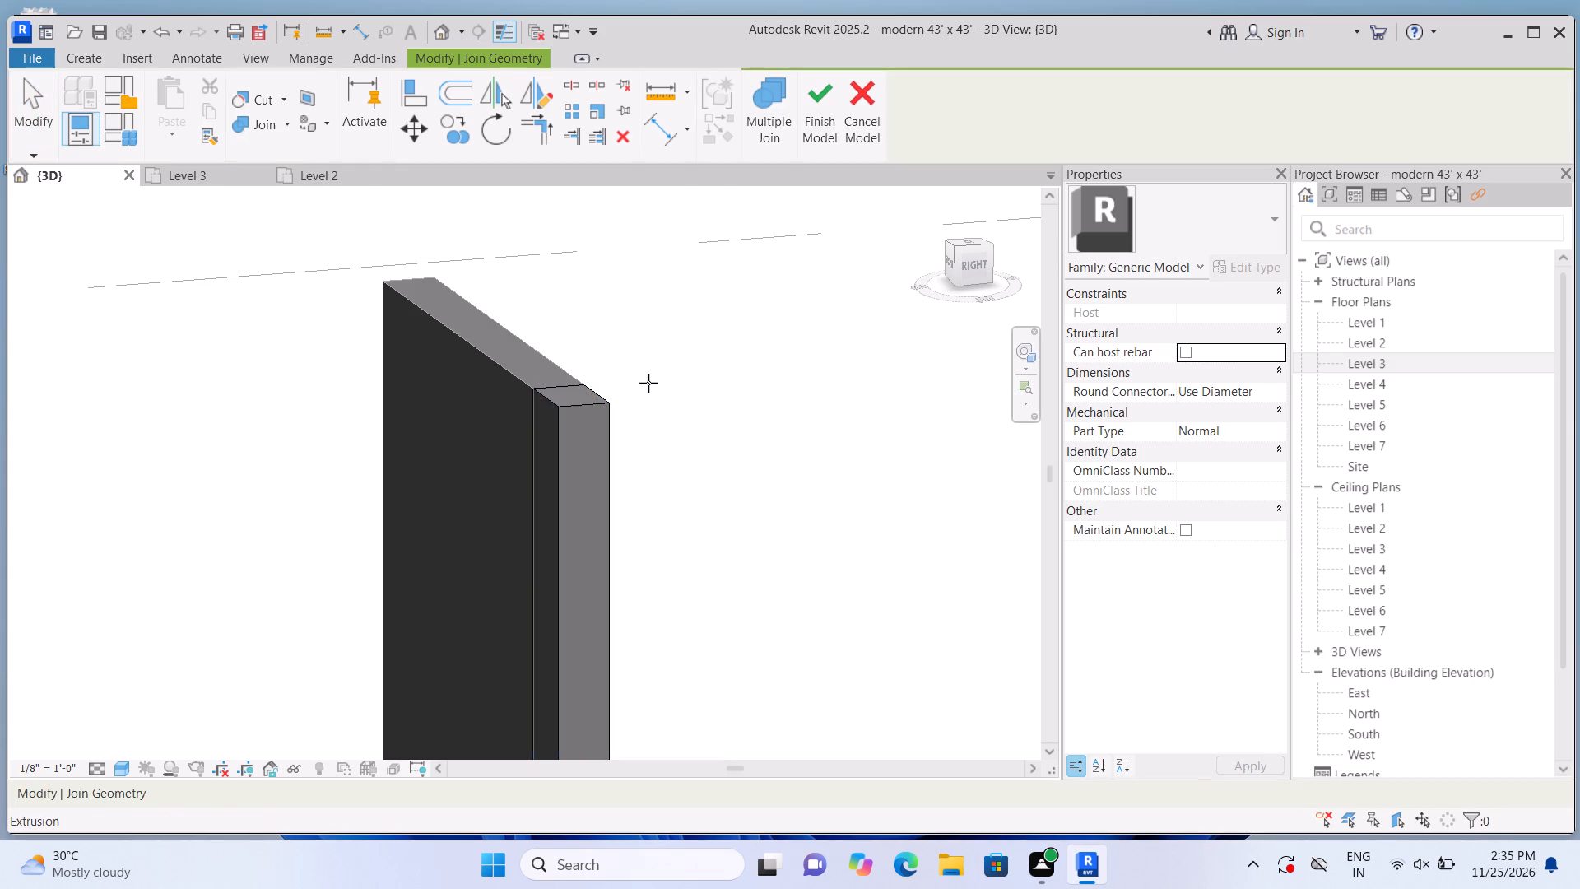
Finish the in-place generic model.
click(816, 136)
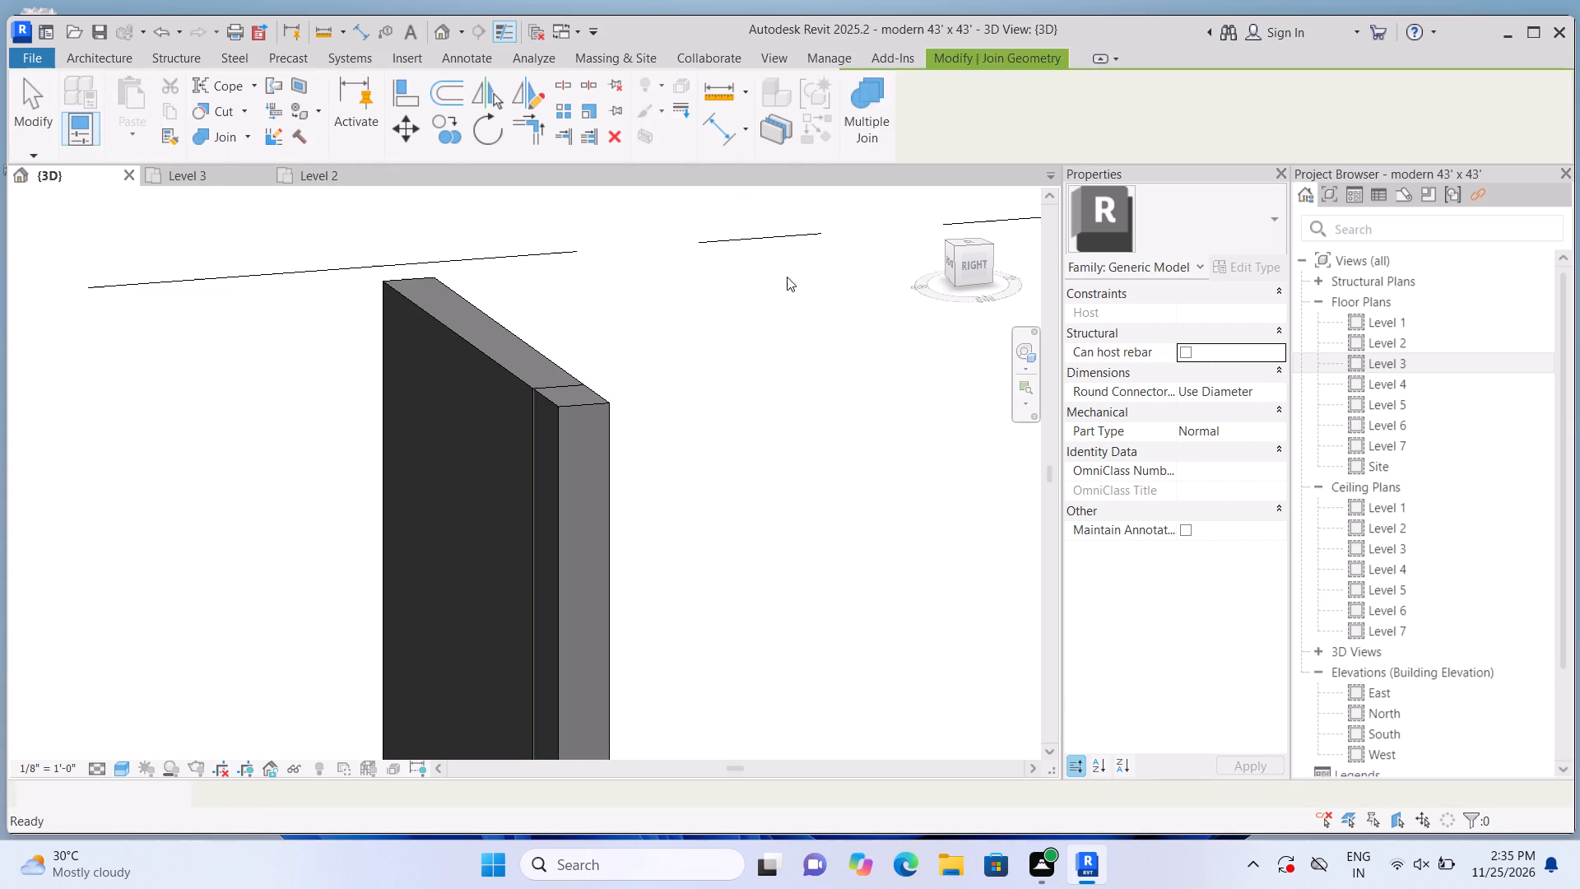
Join the front corner wall and the new in-place extrusion with Join Geometry.
click(242, 136)
click(246, 132)
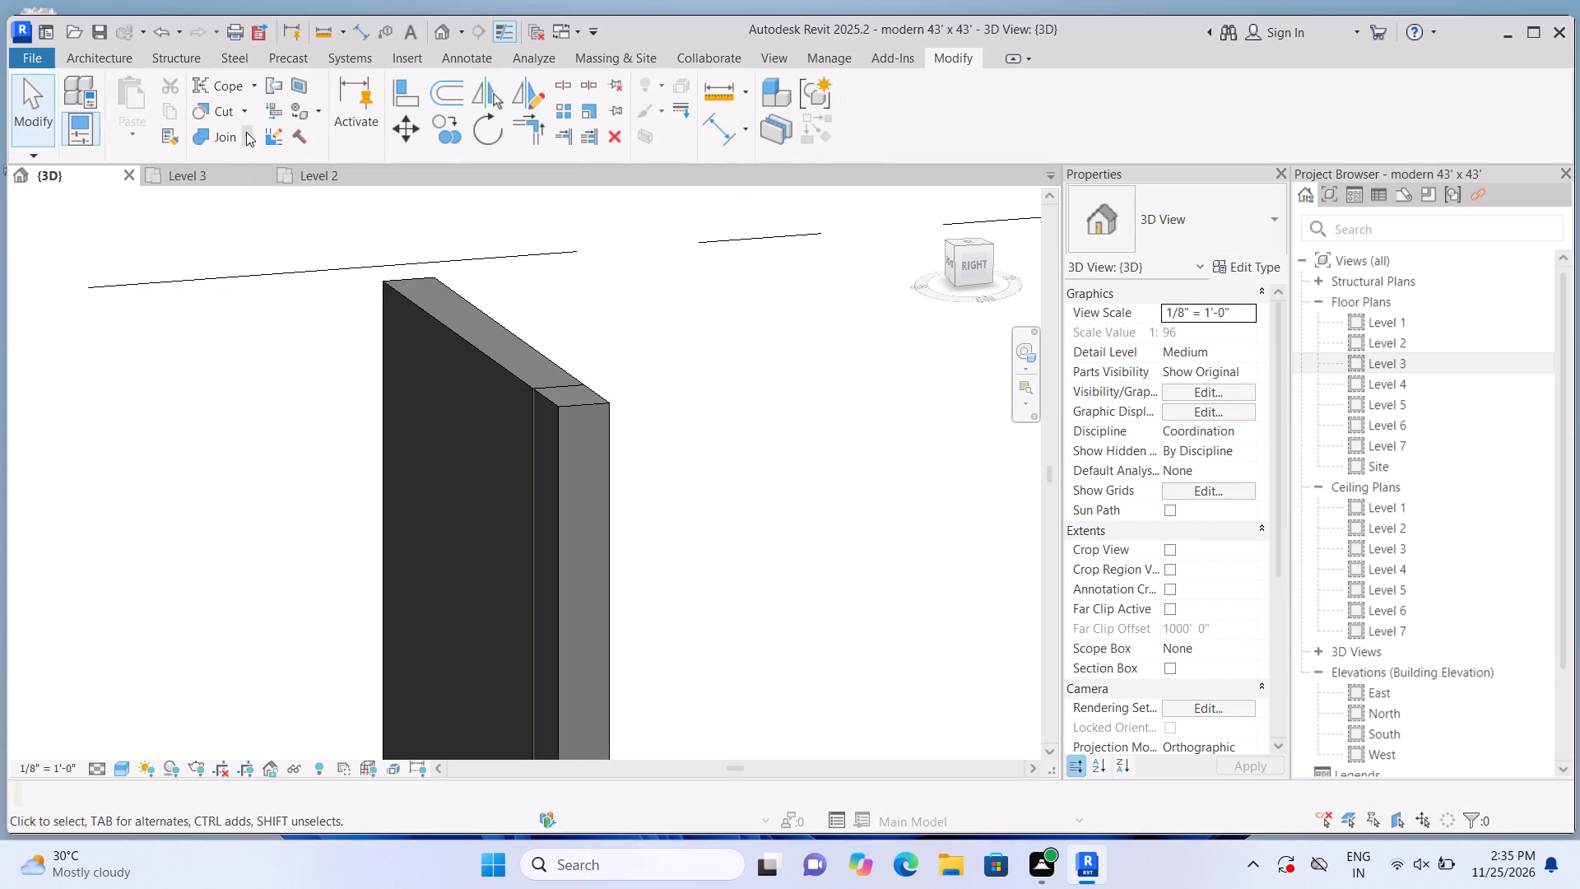
click(254, 175)
click(452, 385)
click(545, 477)
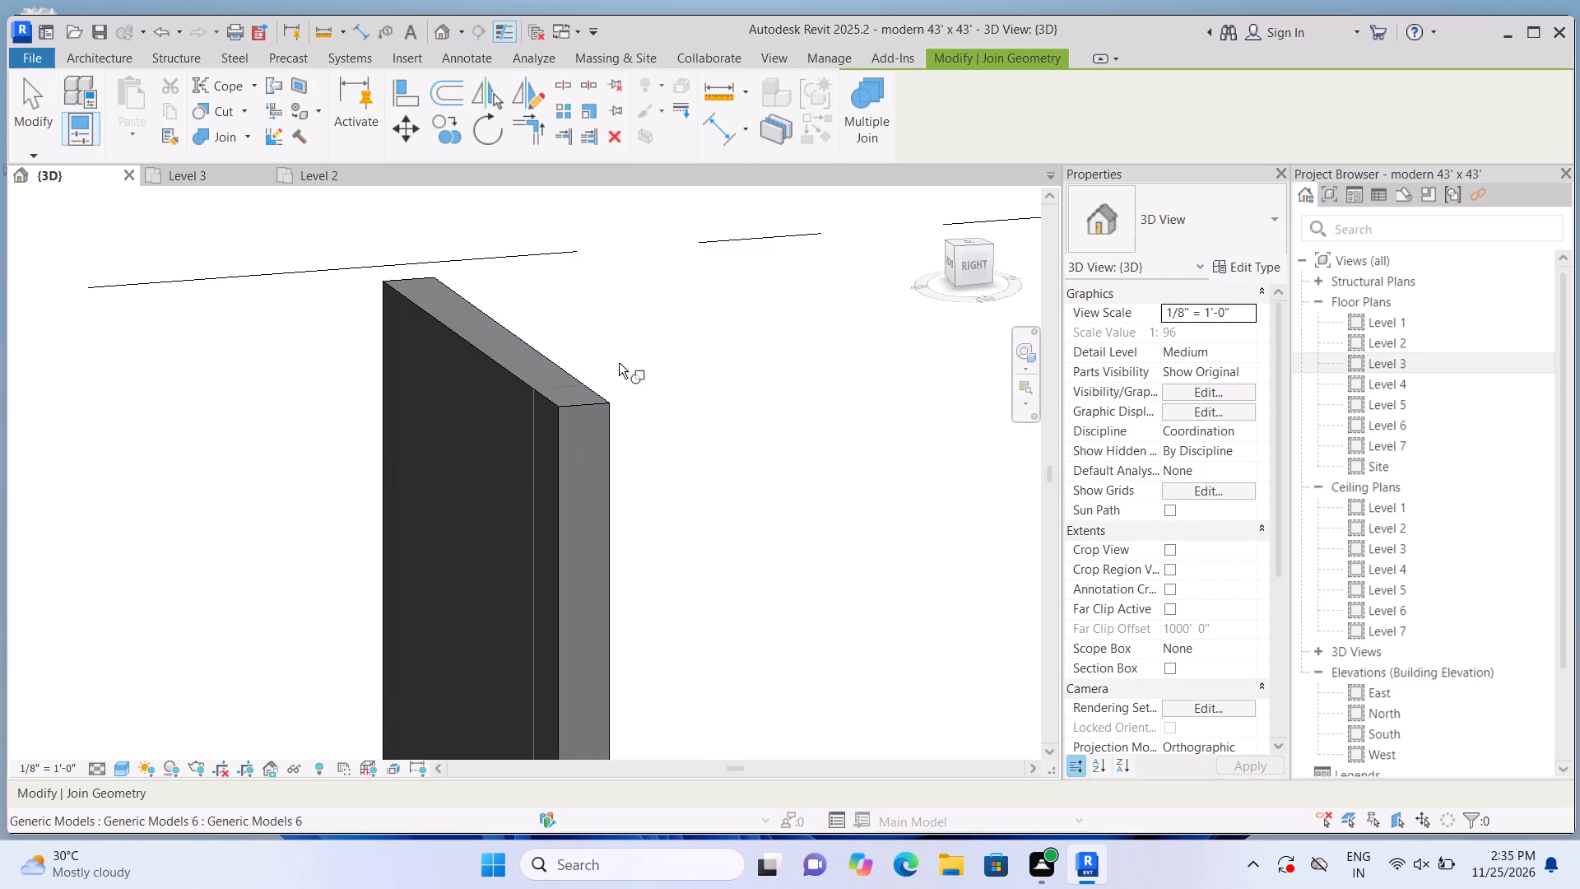
scroll(616, 358, down, 1)
key(Escape)
Examine the junction between the new extrusion and the corner wall from the front of the house.
scroll(630, 343, down, 3)
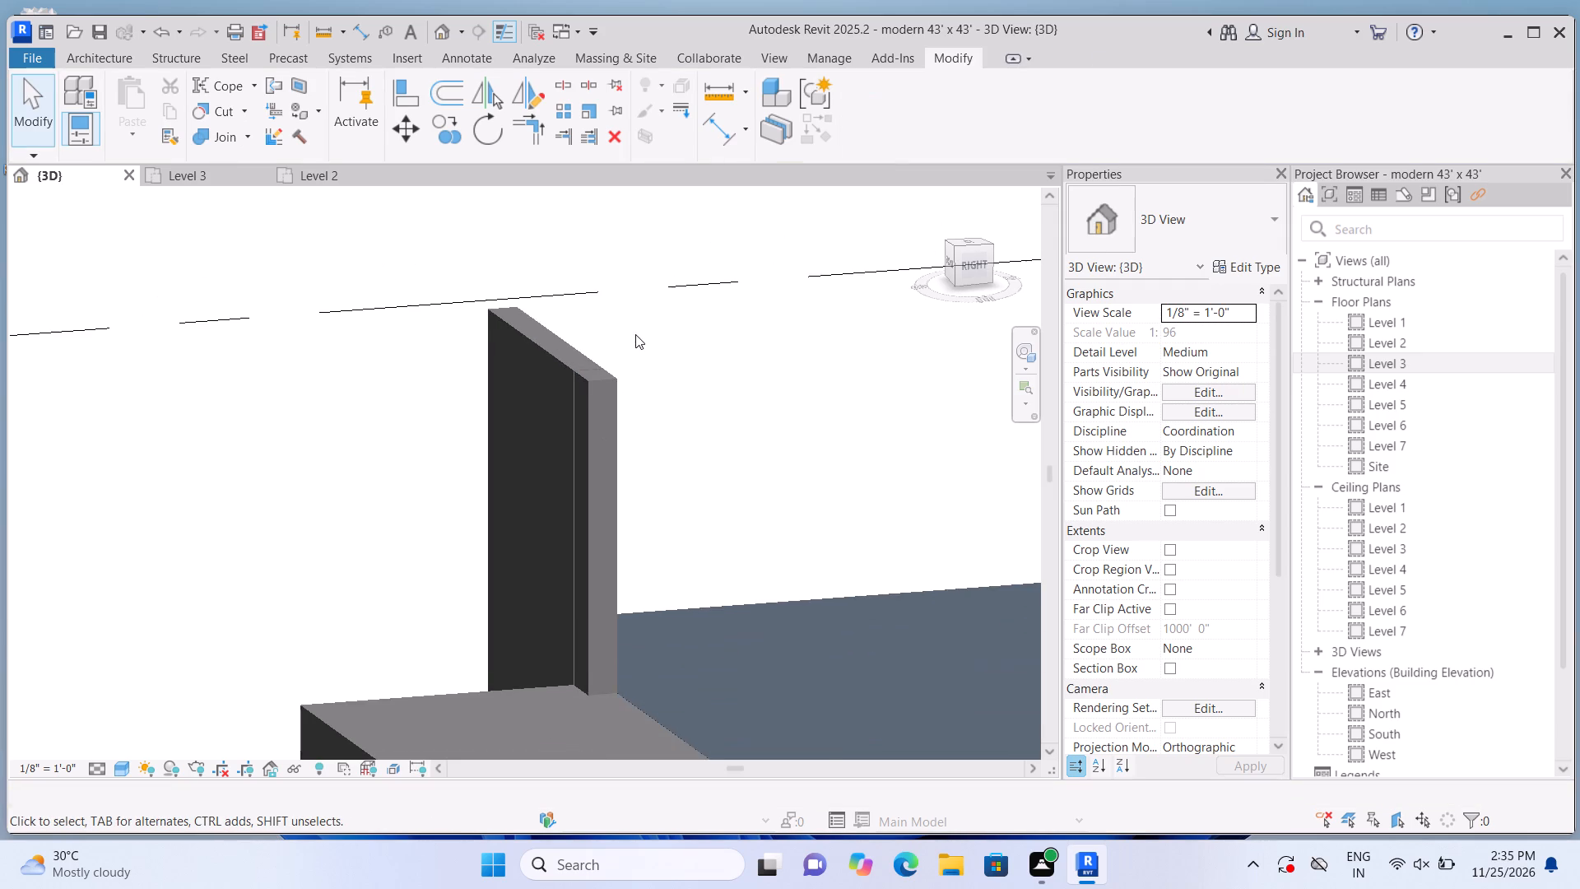
shift+middle_drag(6, 475, 162, 502)
scroll(161, 506, down, 3)
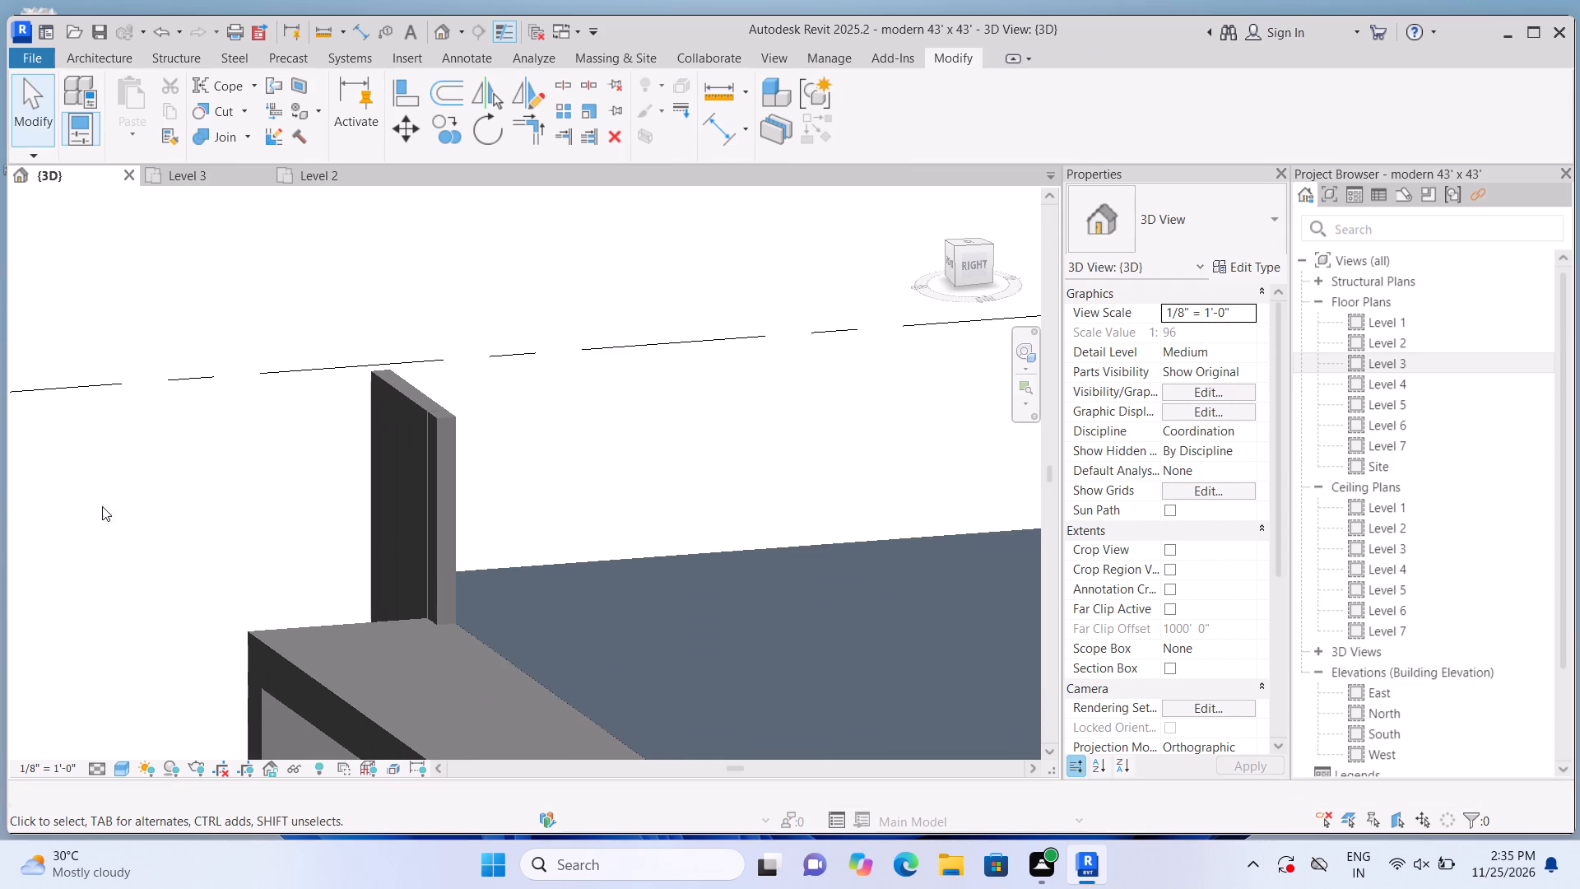
scroll(7, 531, up, 3)
shift+middle_drag(10, 541, 303, 534)
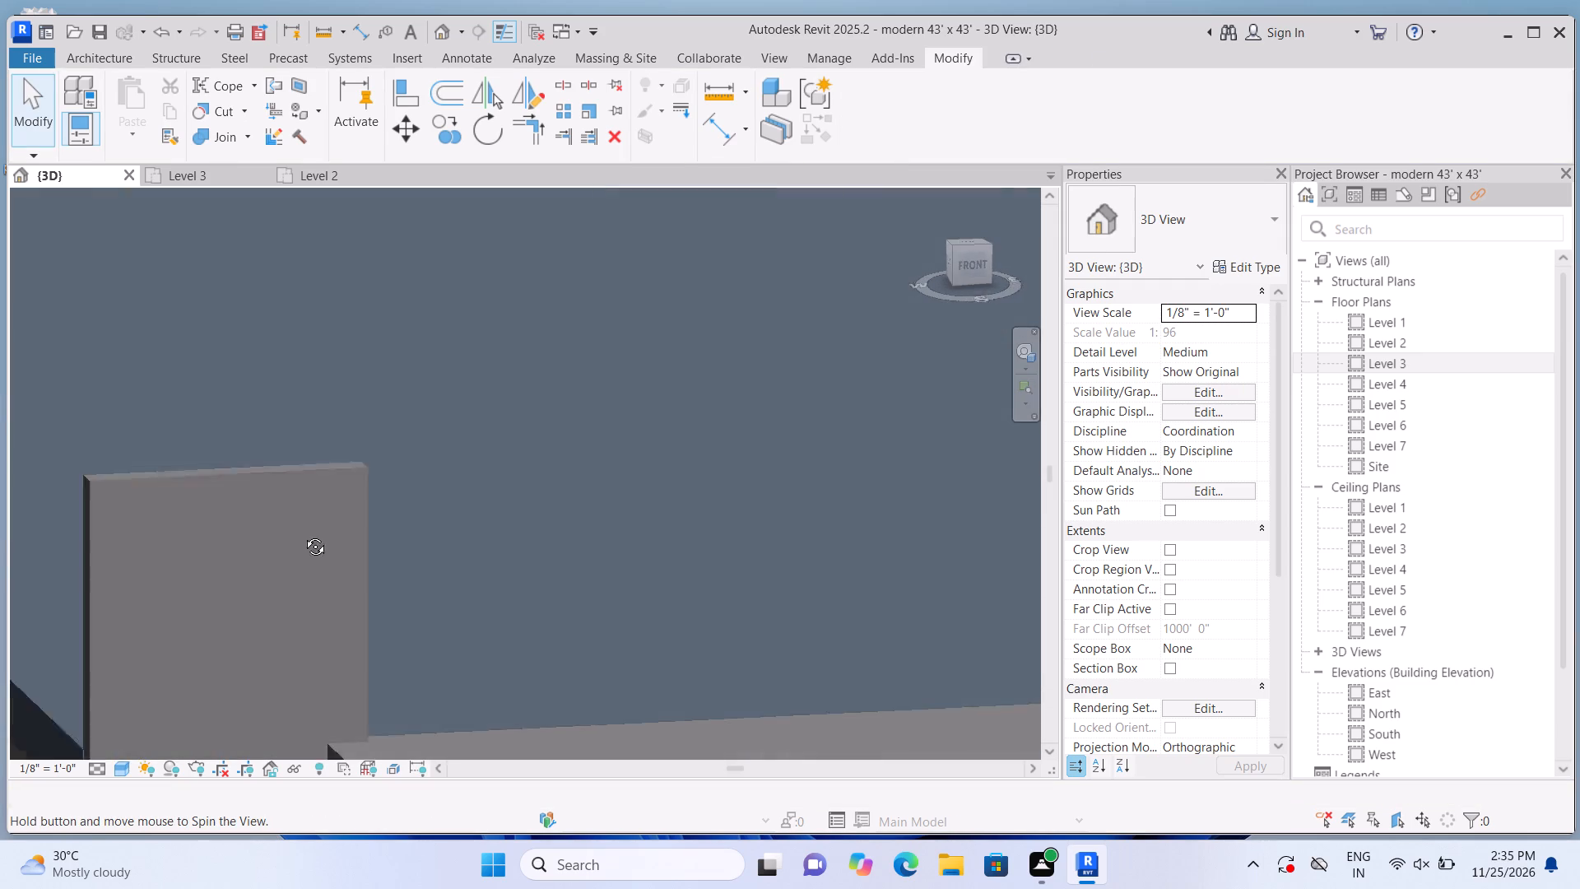
shift+middle_drag(303, 534, 318, 533)
scroll(376, 429, down, 5)
scroll(349, 377, up, 3)
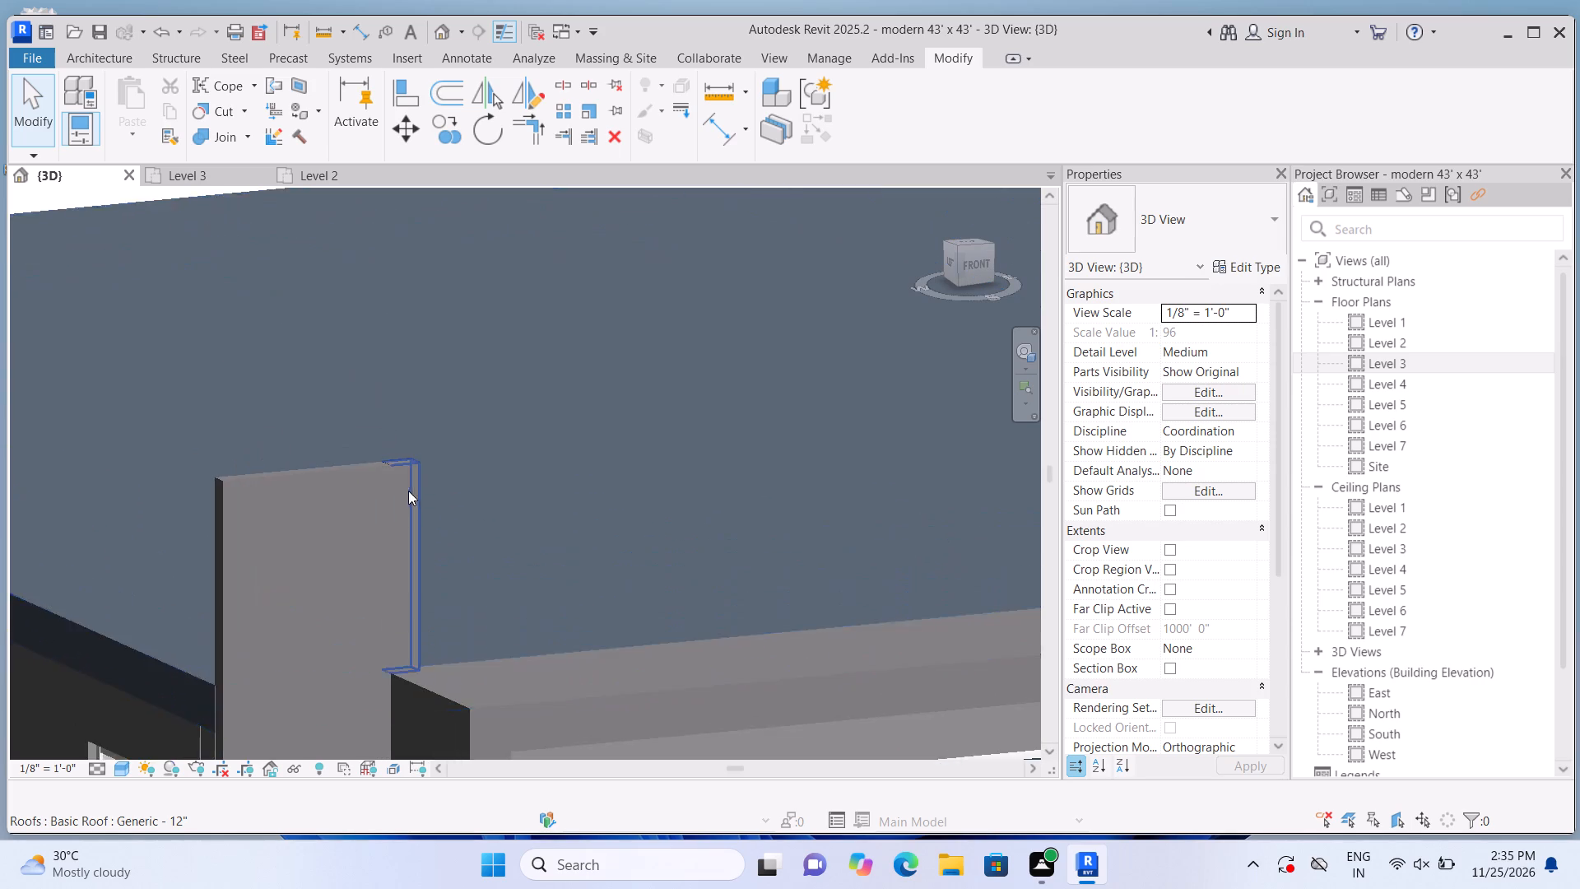
scroll(409, 498, up, 7)
scroll(379, 416, up, 2)
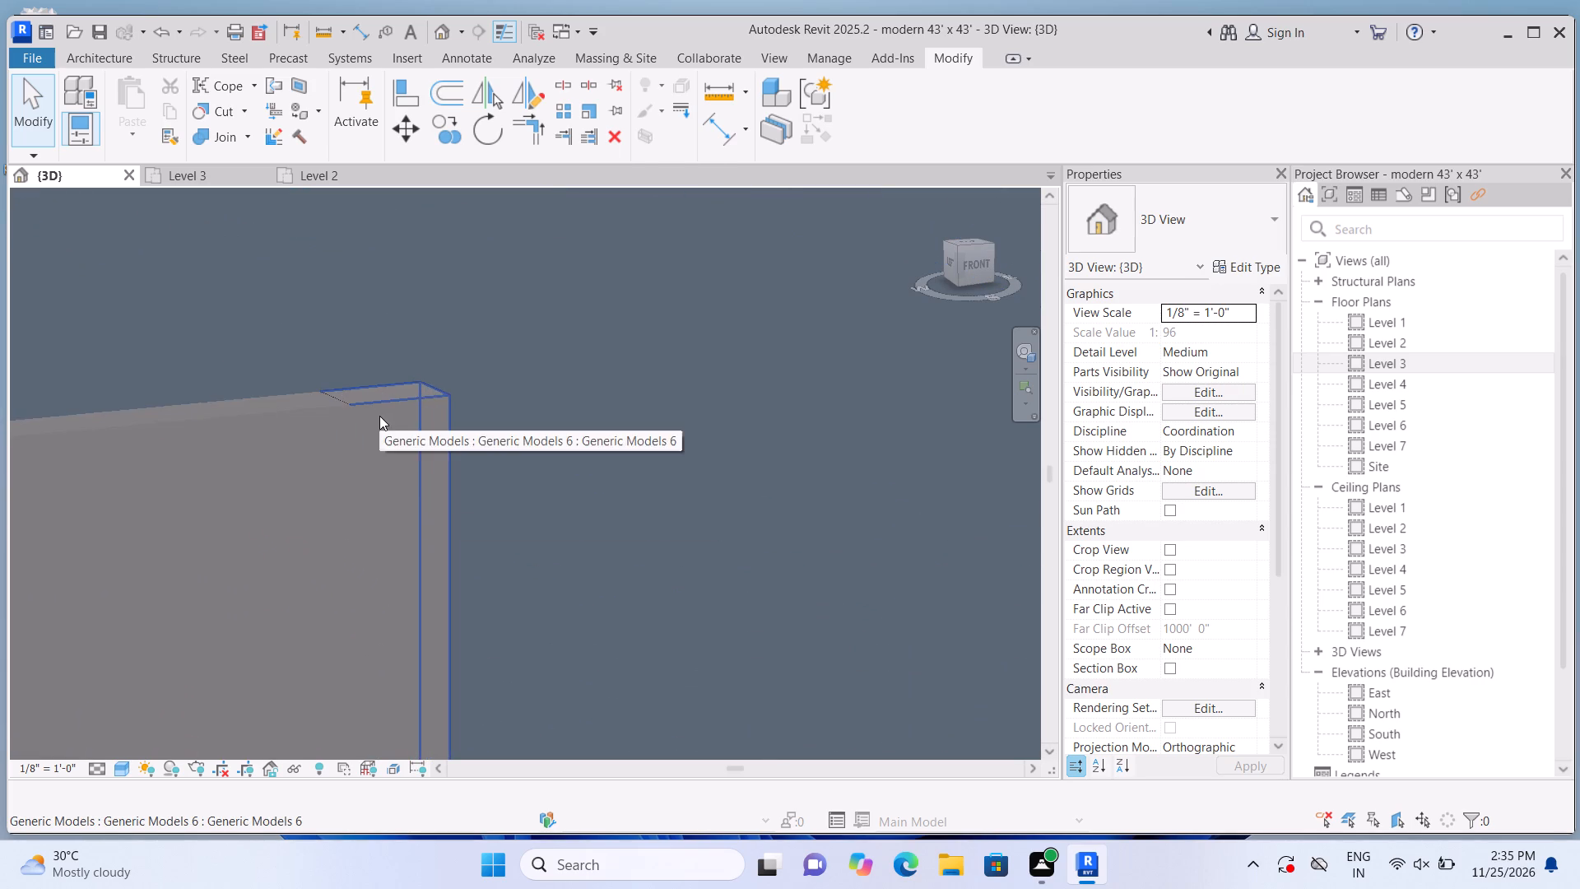
scroll(394, 403, down, 9)
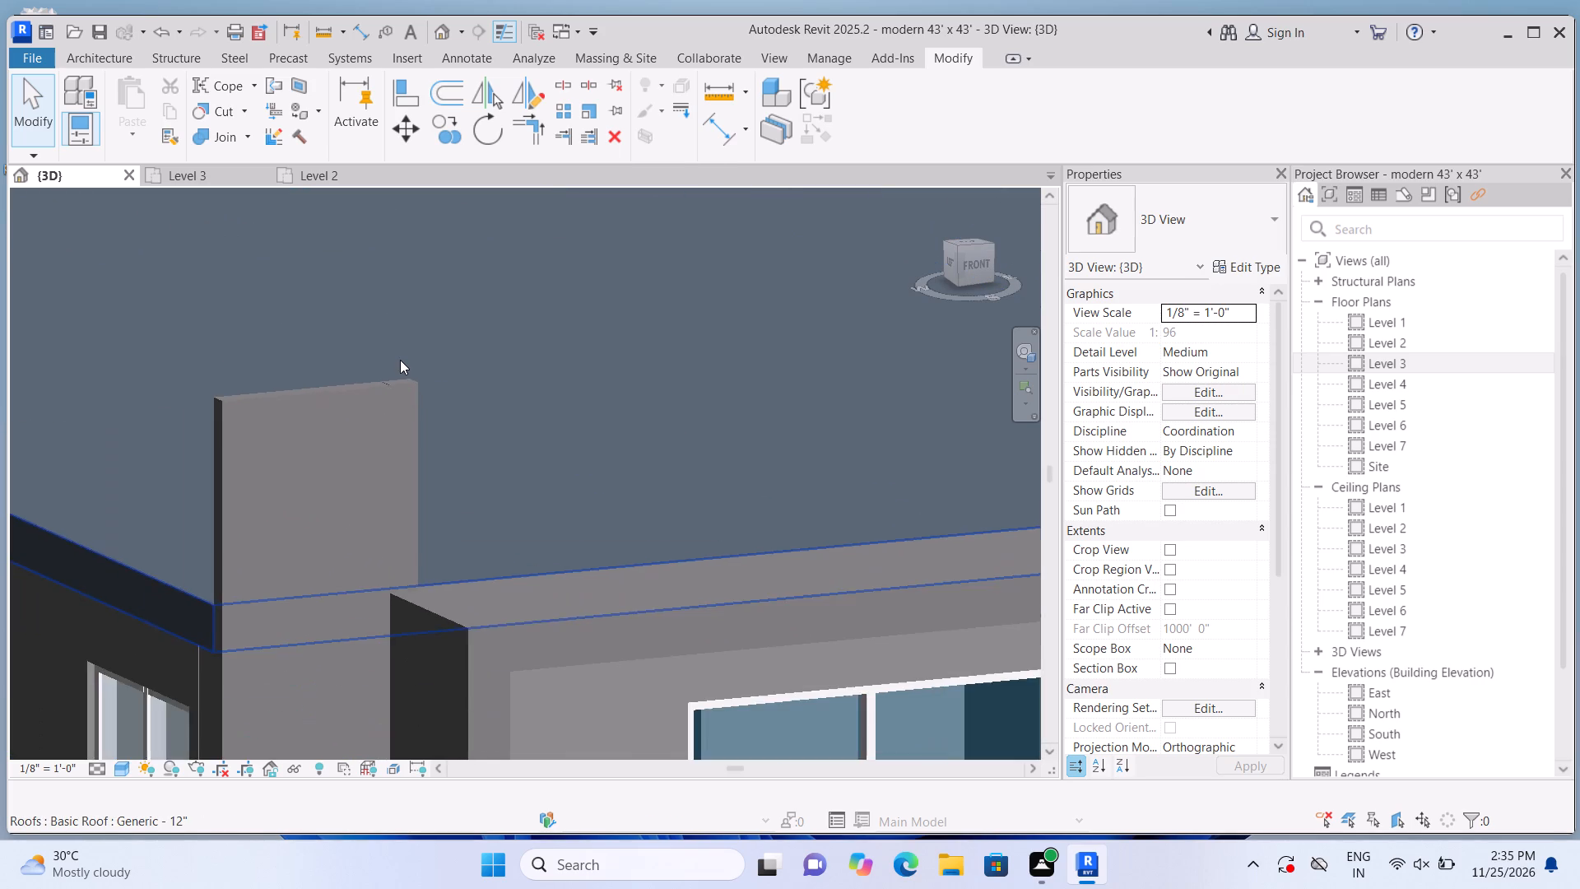
scroll(399, 353, down, 2)
scroll(358, 444, up, 2)
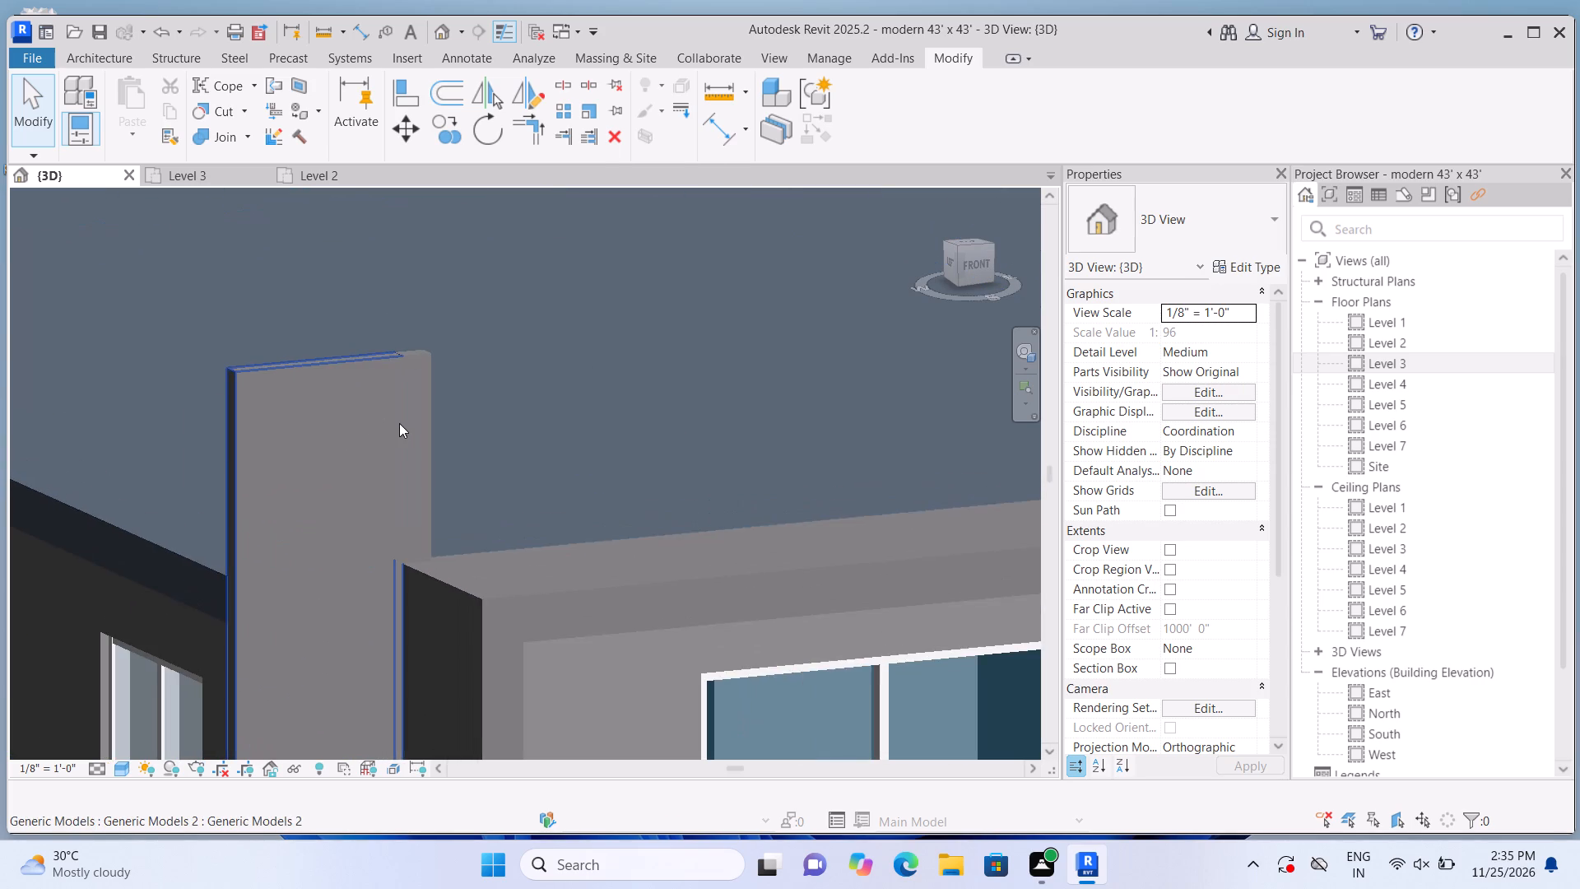
Stretch the new generic model along the front roof edge to the far side of the large upper-floor window, about 28 CF in volume.
click(417, 412)
middle_drag(531, 408, 267, 375)
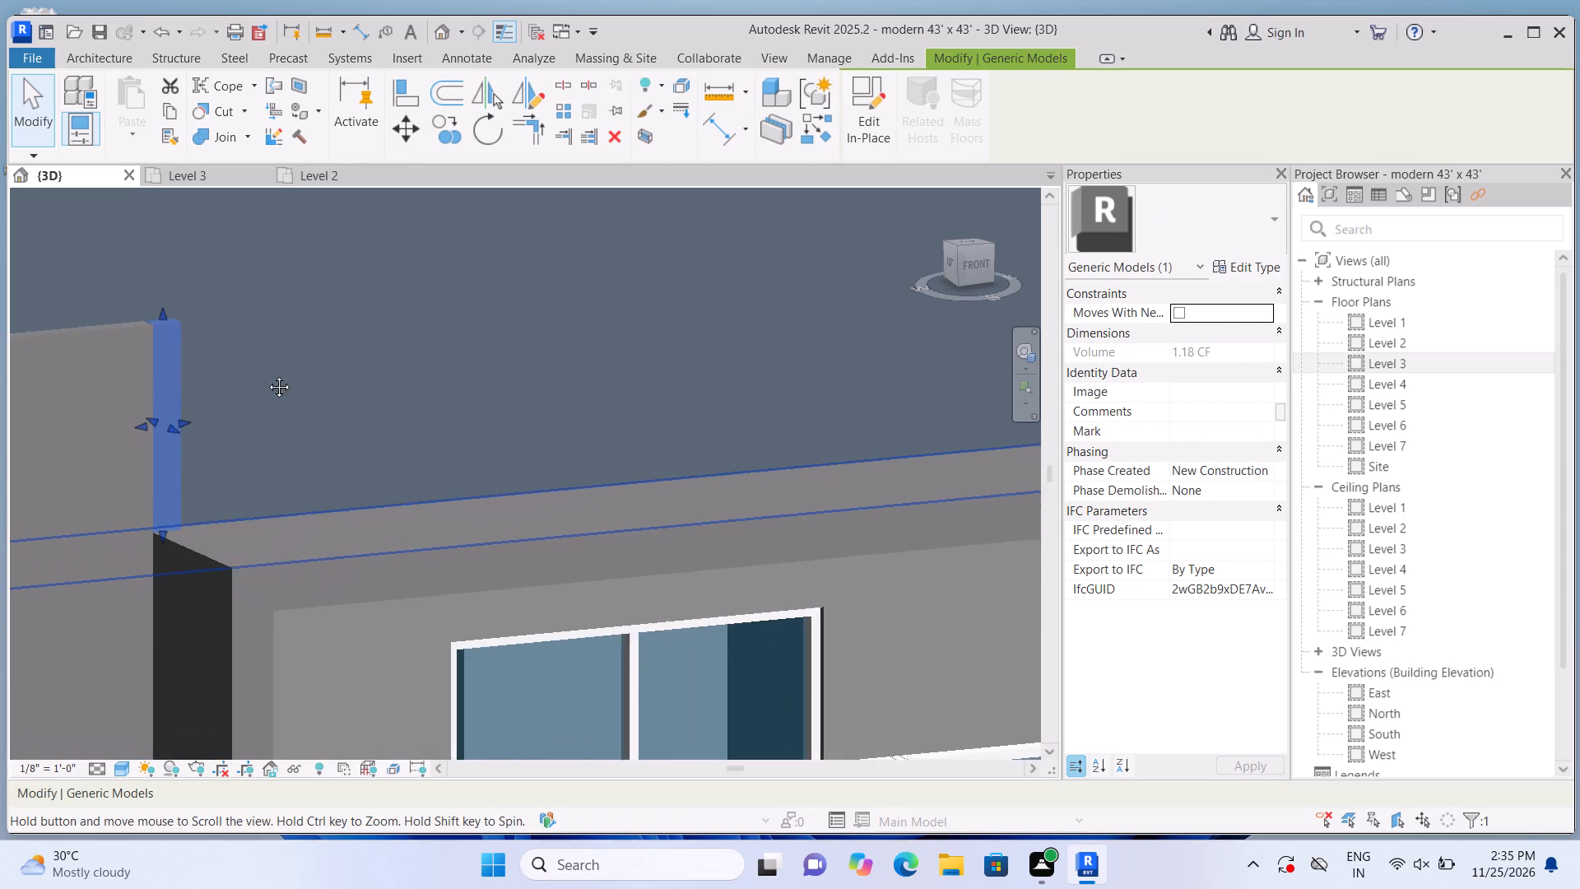
middle_drag(267, 375, 267, 374)
scroll(281, 393, down, 2)
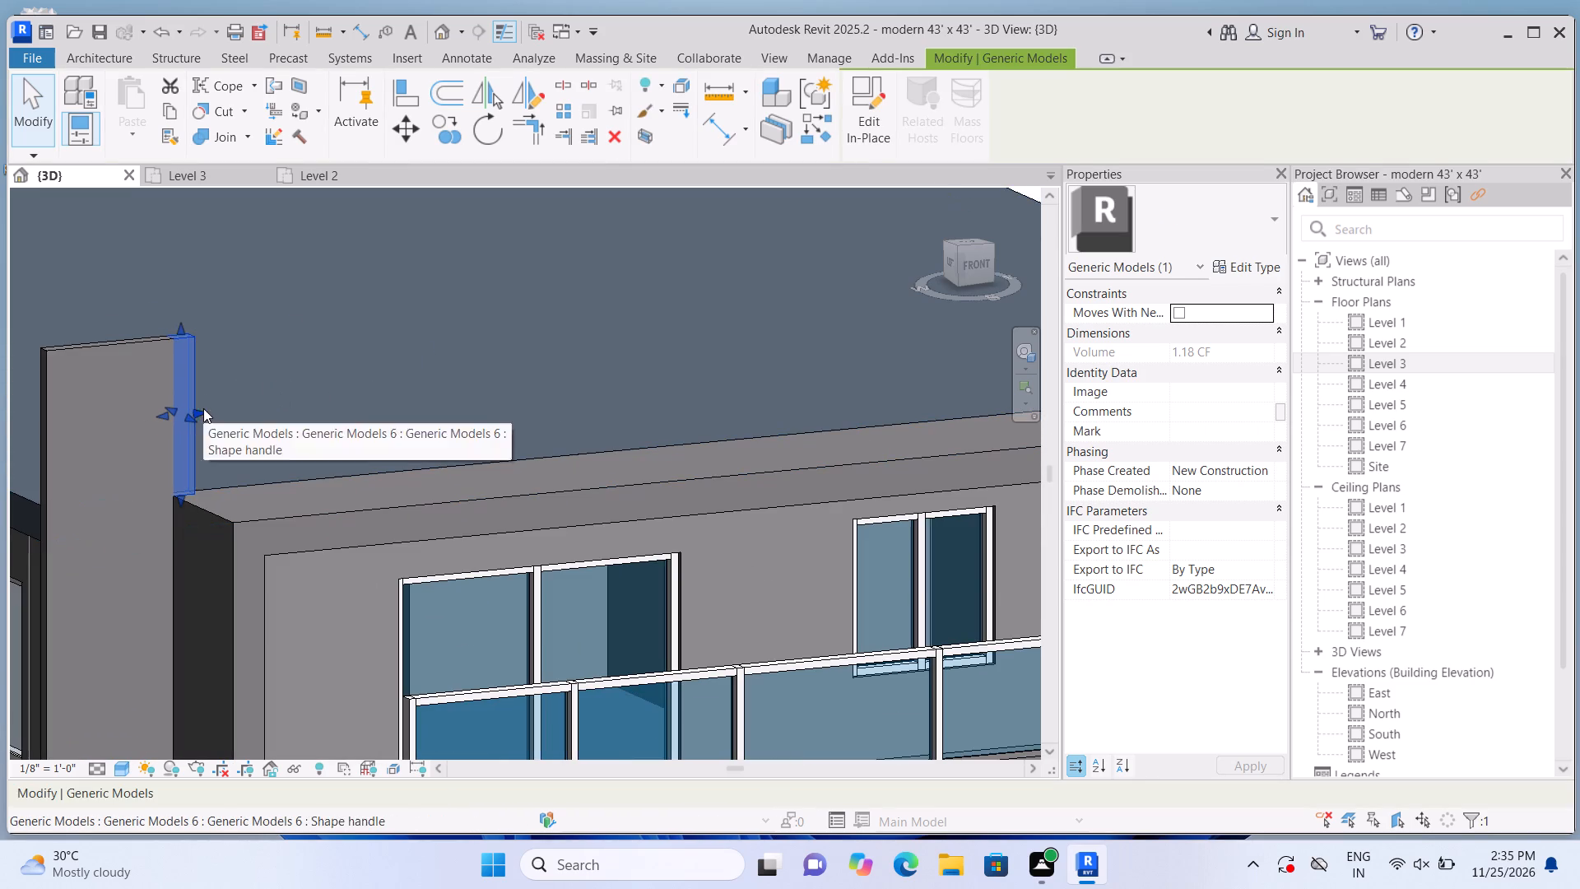
drag(203, 408, 682, 403)
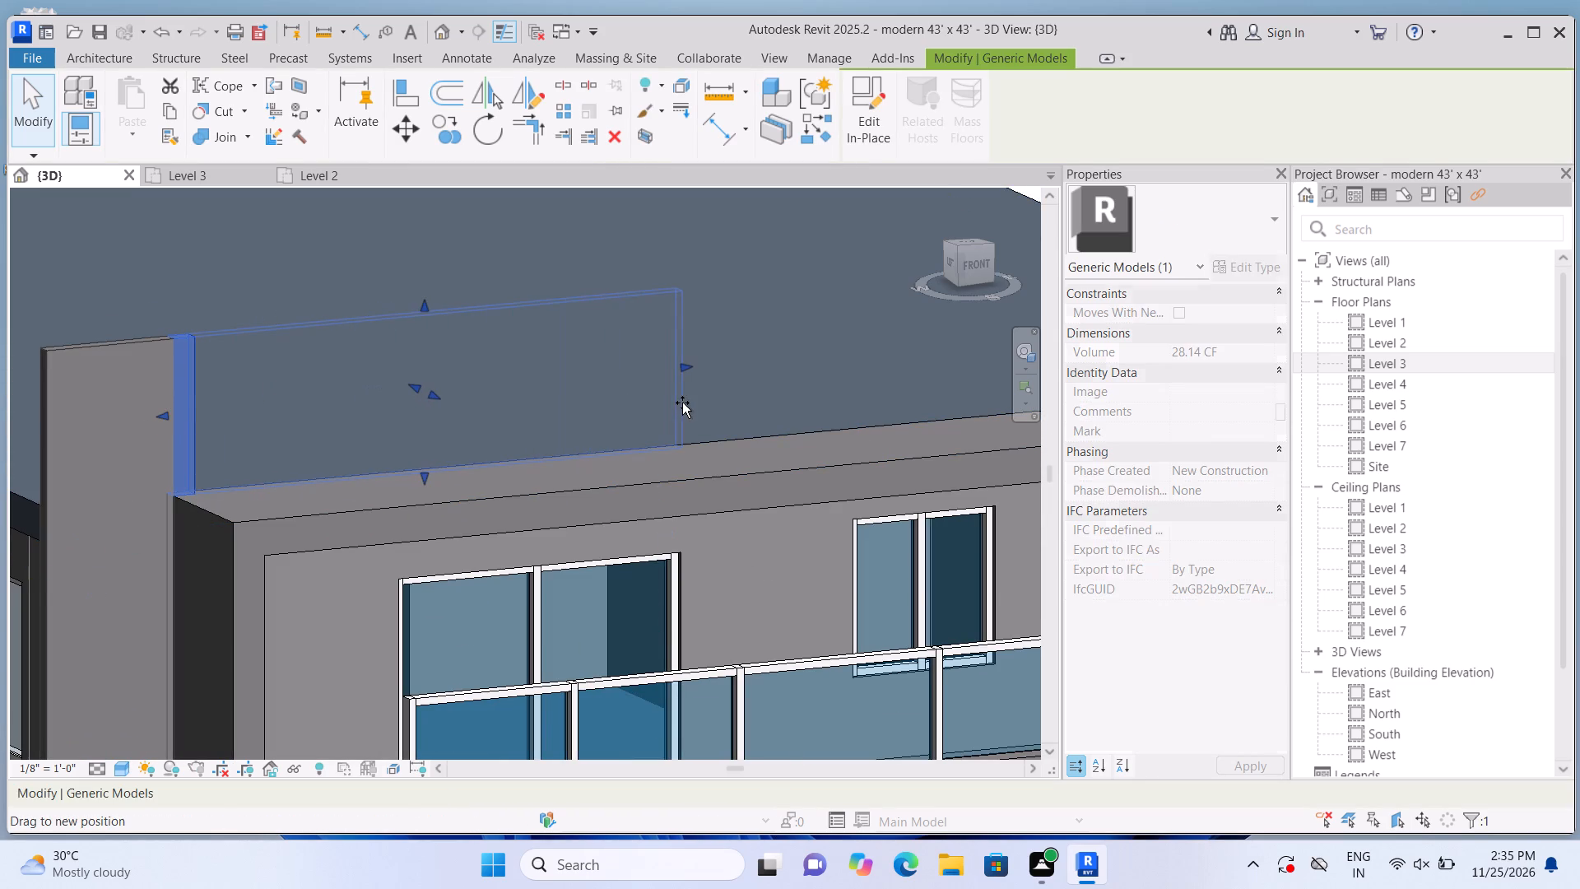
drag(682, 403, 681, 408)
scroll(687, 412, down, 6)
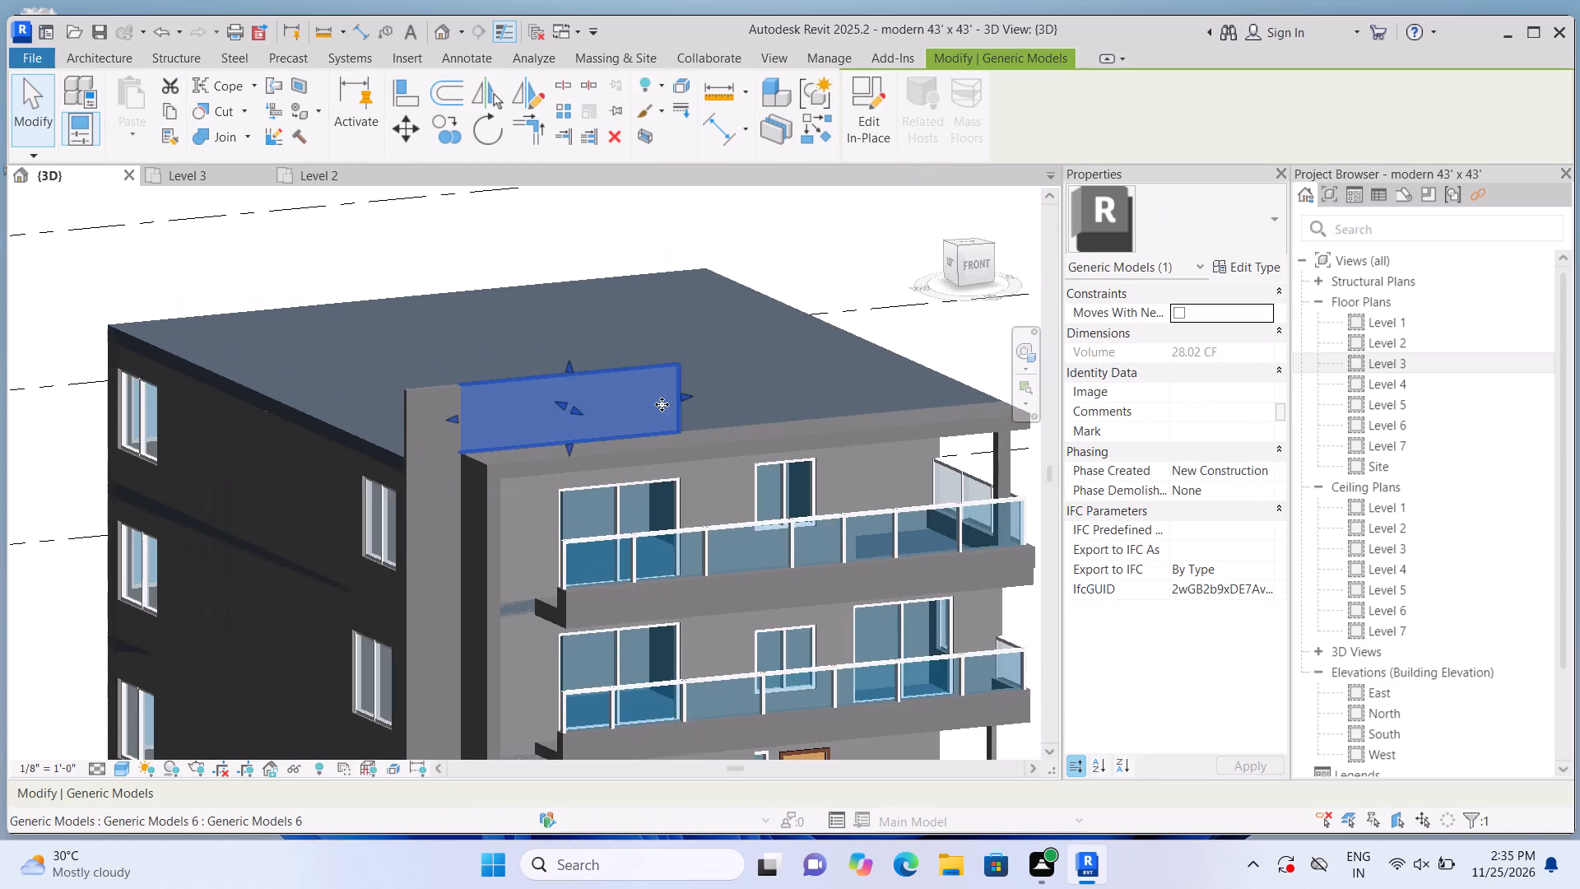
click(540, 230)
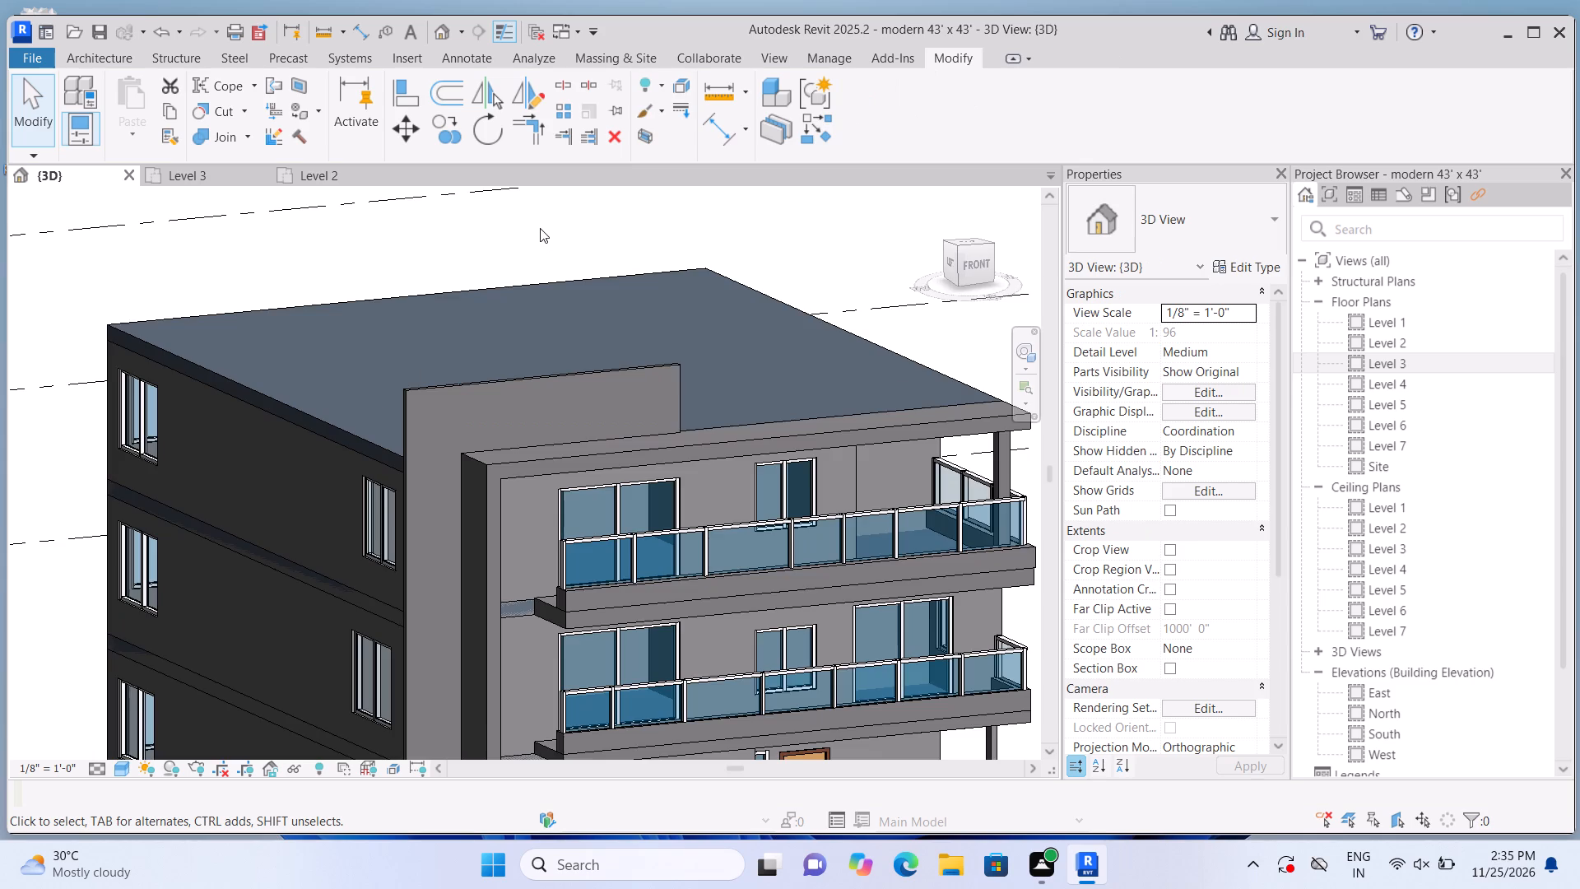
scroll(540, 228, down, 3)
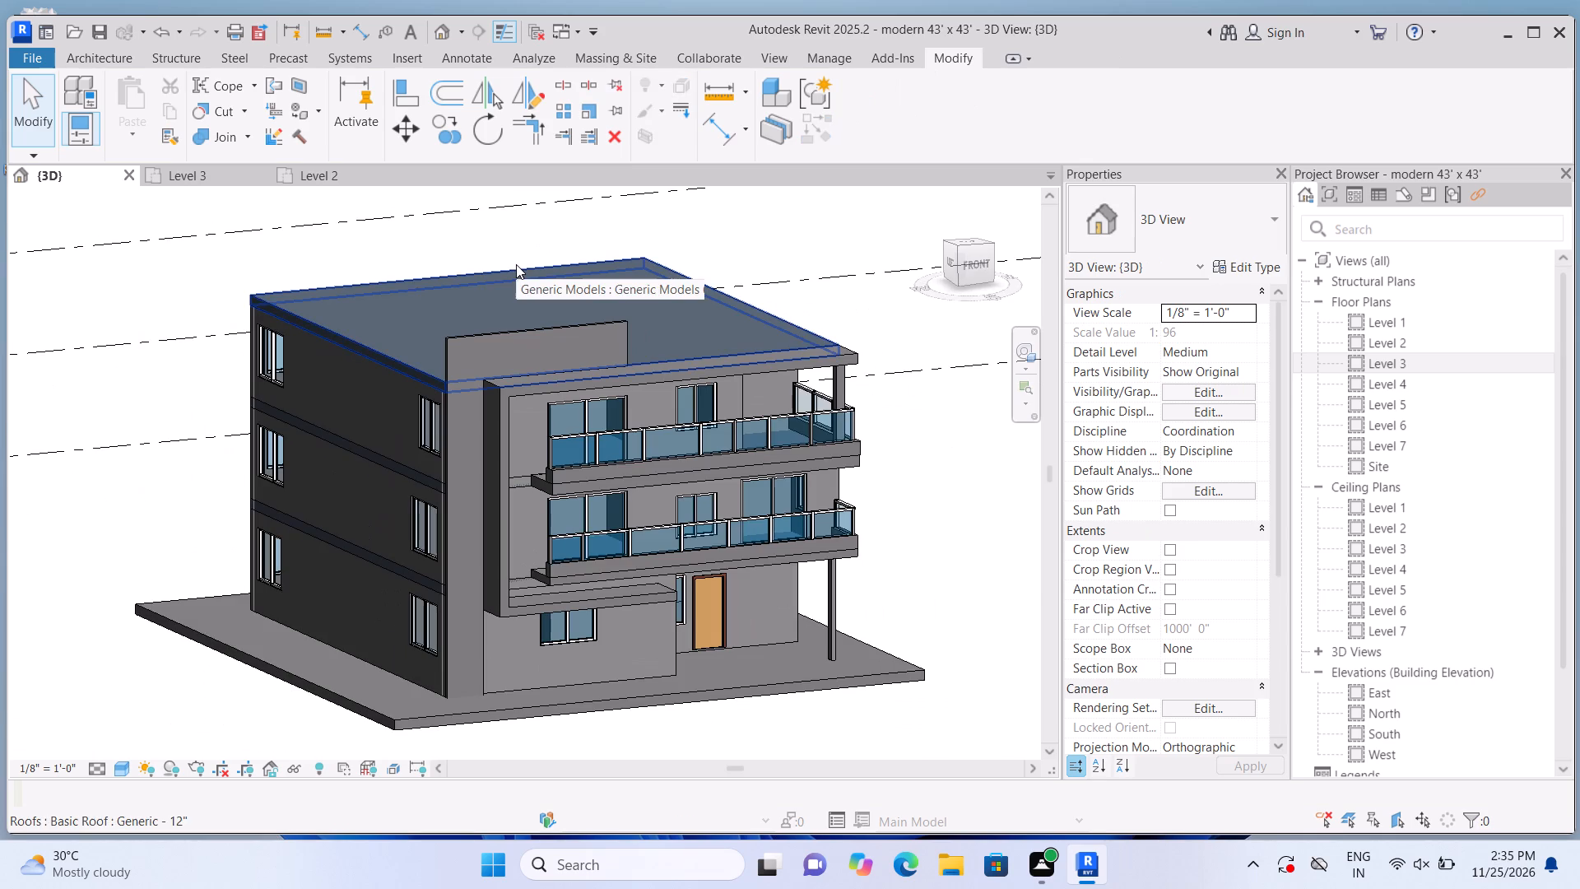
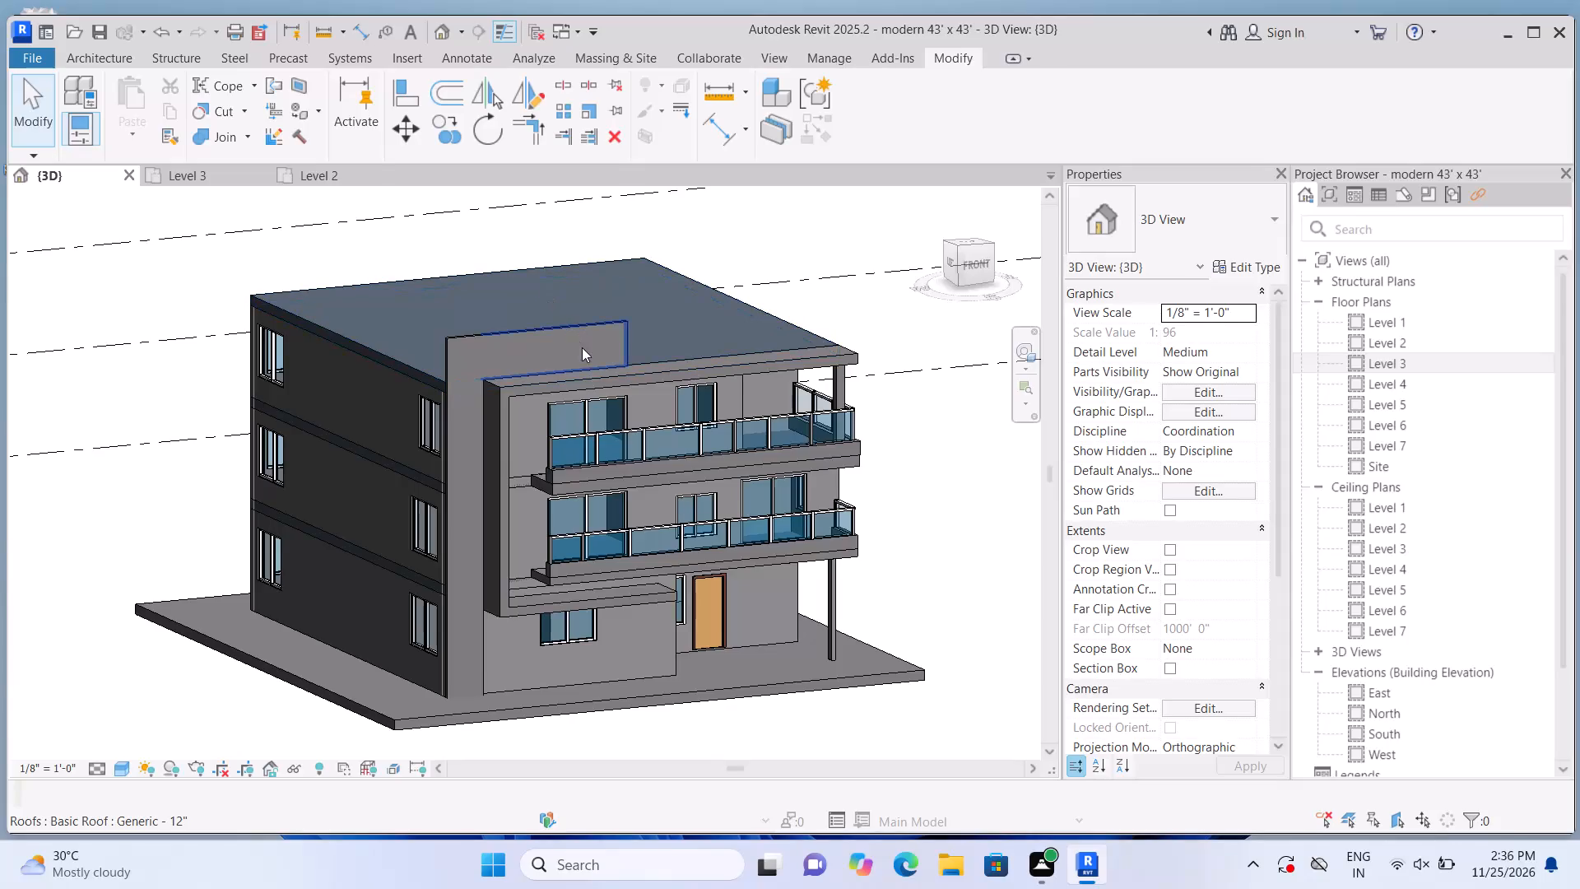
Examine the stretched parapet above the front roof edge, up close at an angle and straight on from the front.
scroll(582, 350, up, 1)
middle_drag(588, 454, 565, 538)
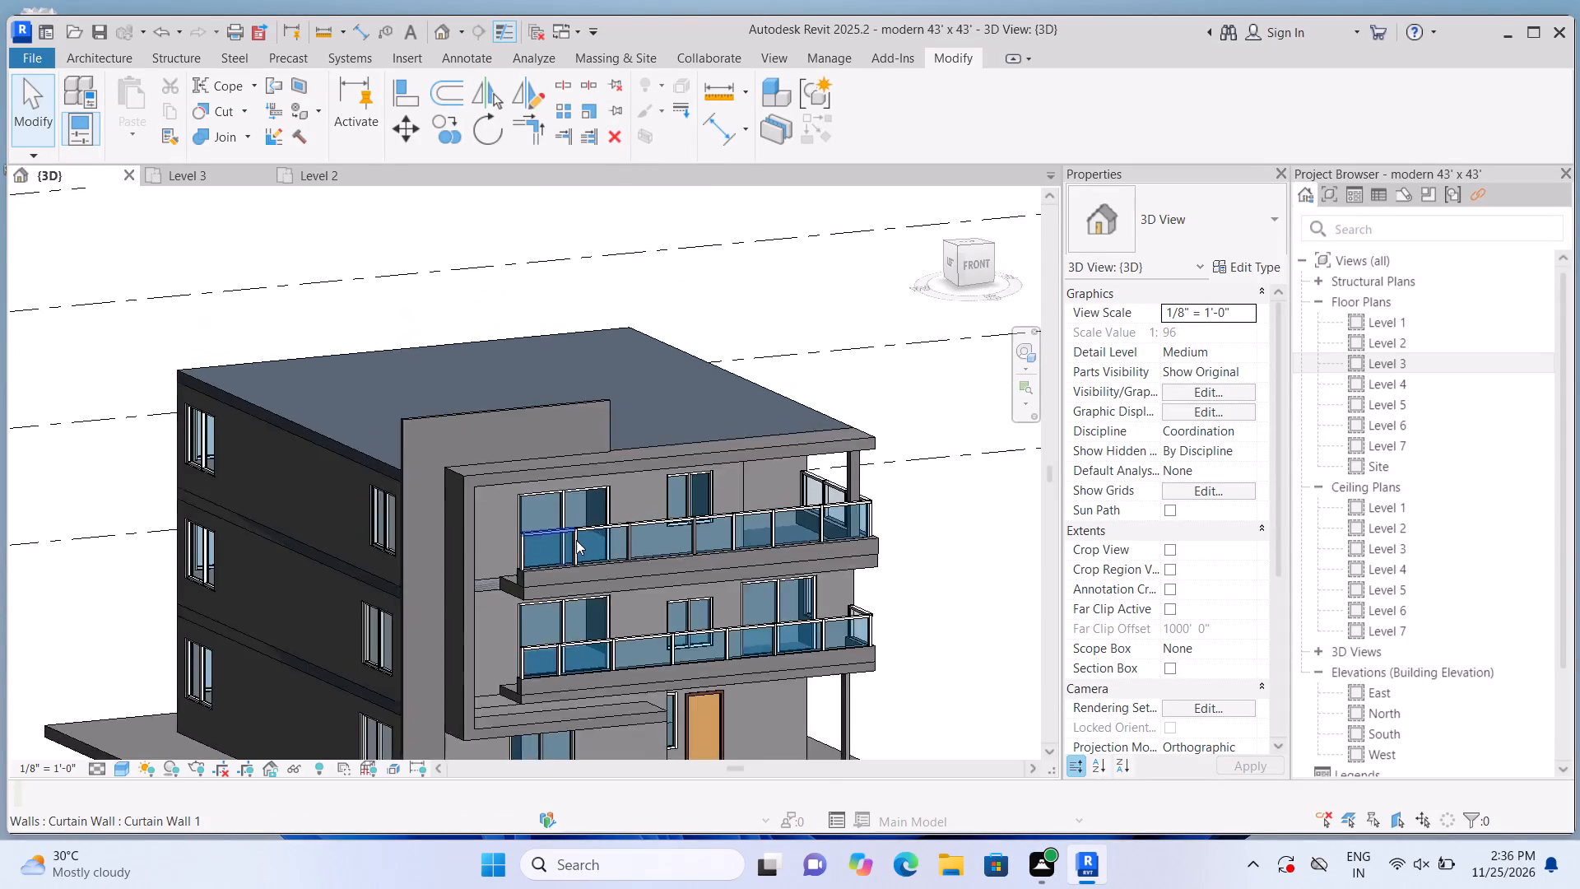
scroll(579, 540, up, 3)
middle_drag(579, 540, 498, 519)
scroll(498, 519, up, 1)
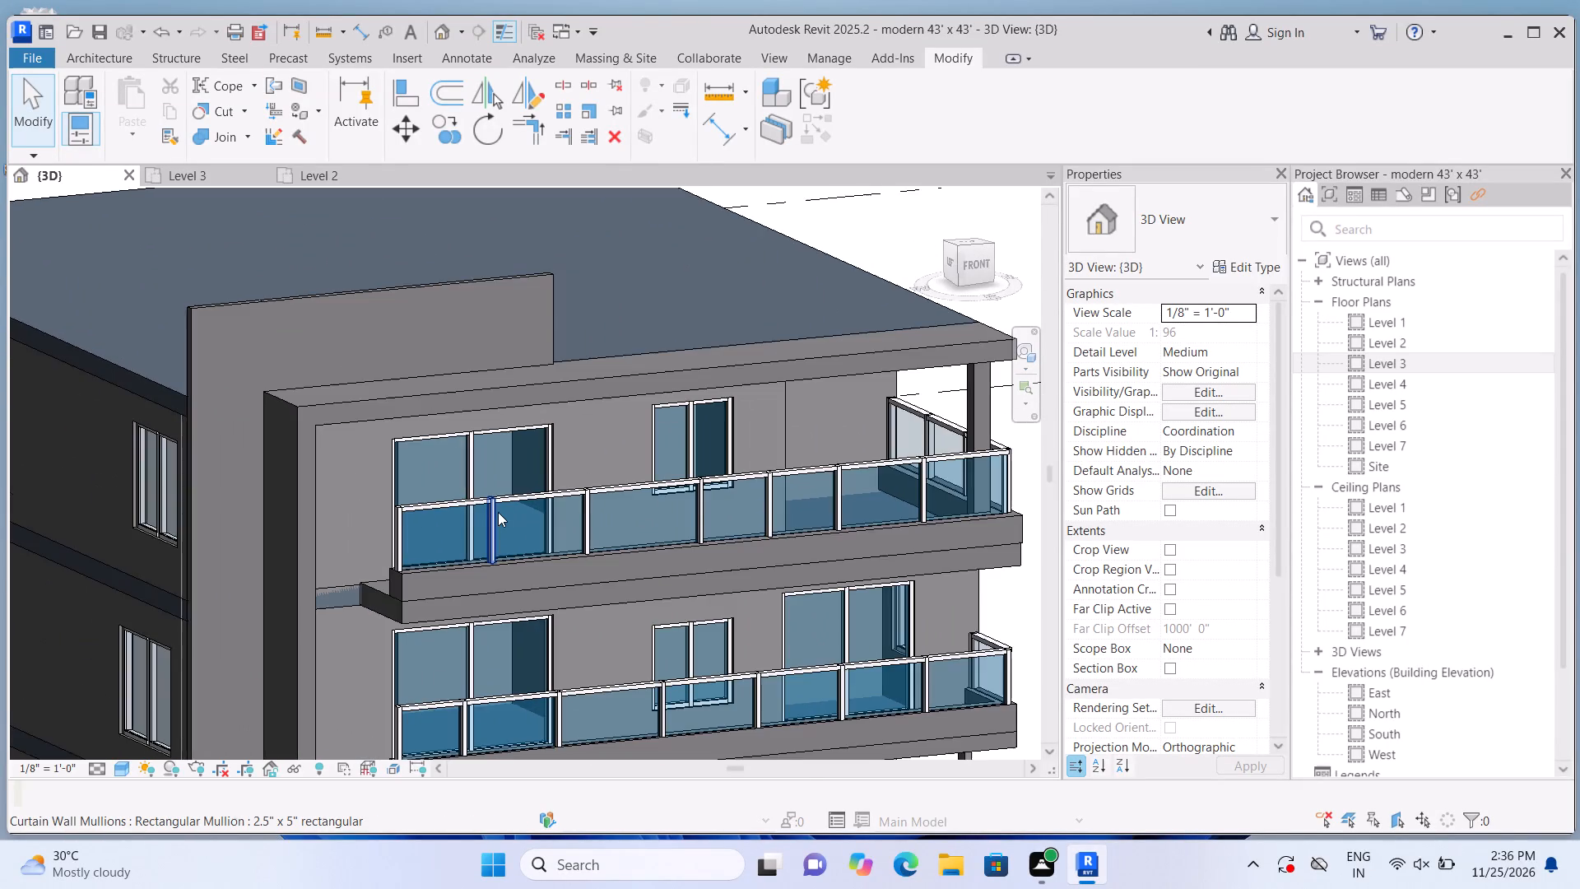
middle_drag(498, 507, 506, 572)
middle_drag(526, 533, 388, 460)
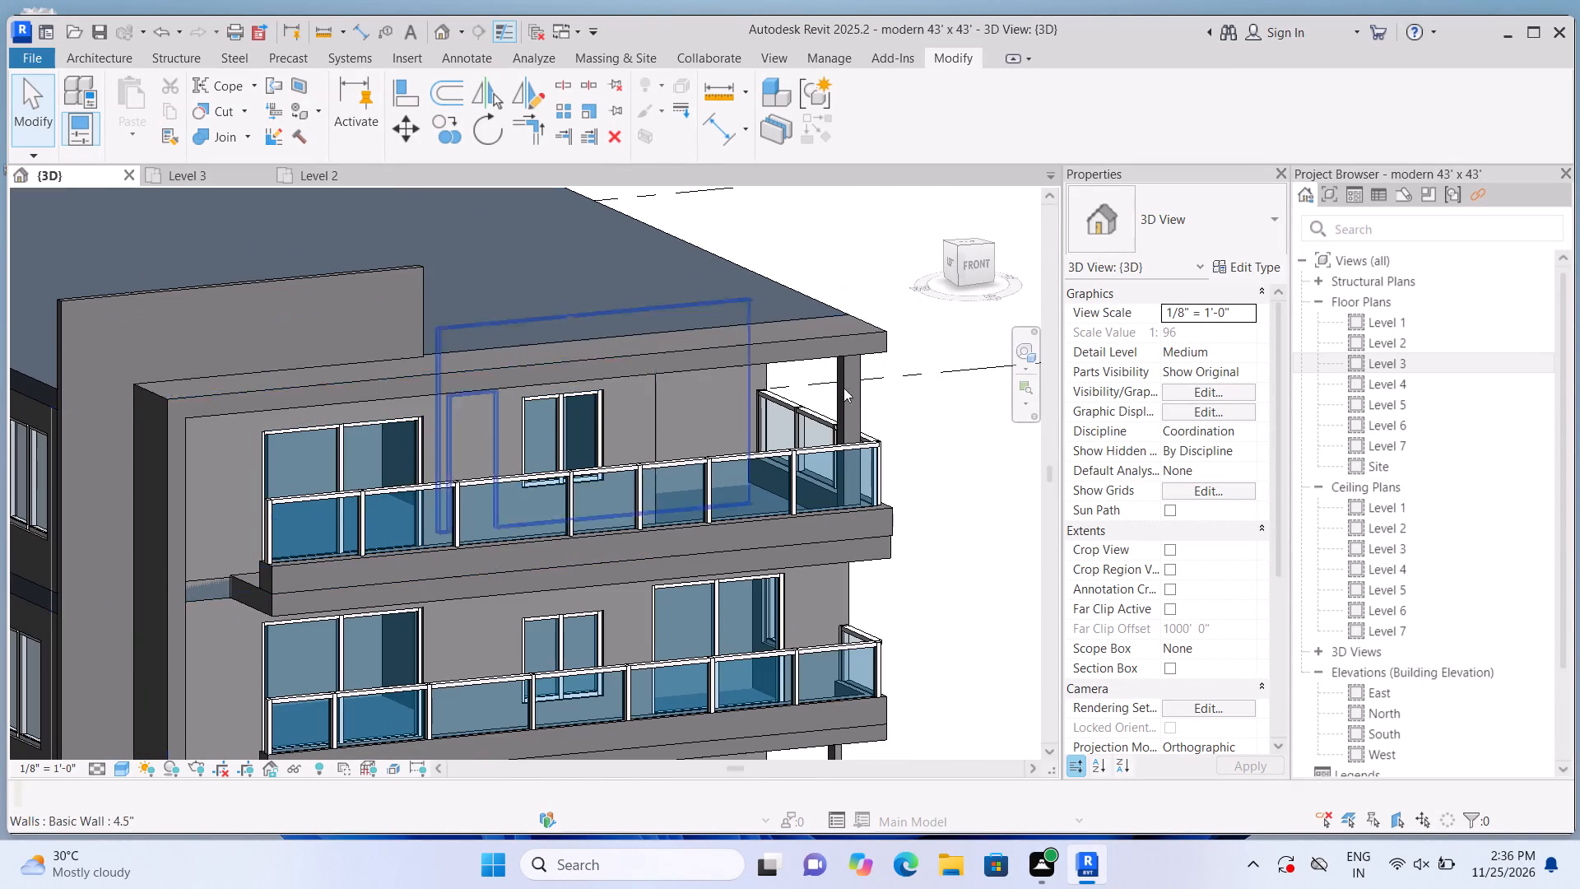
click(983, 272)
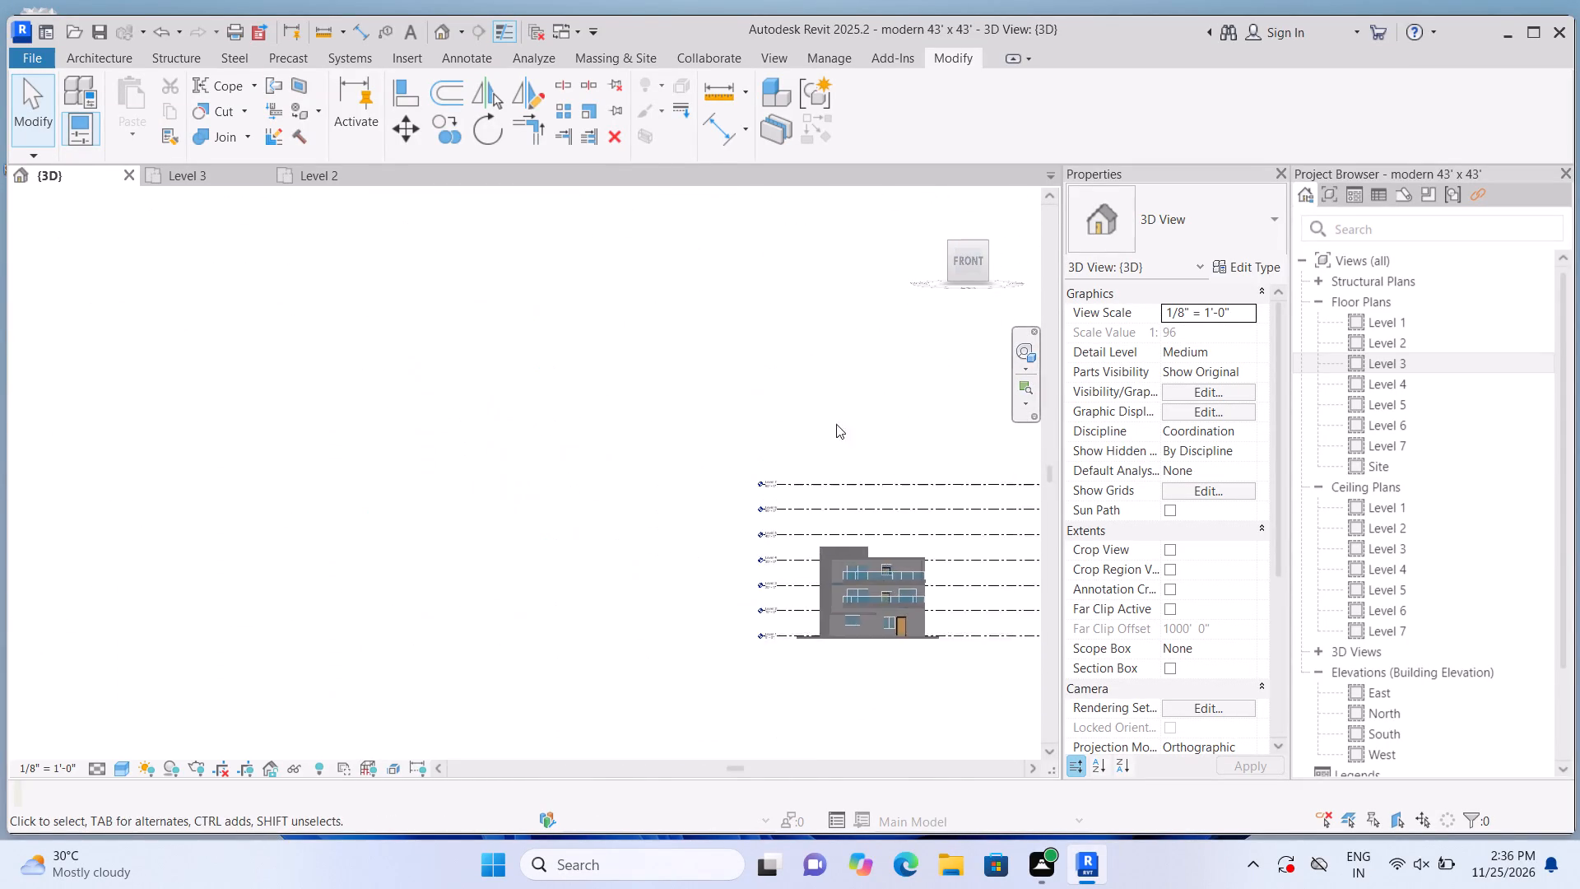
scroll(342, 458, up, 12)
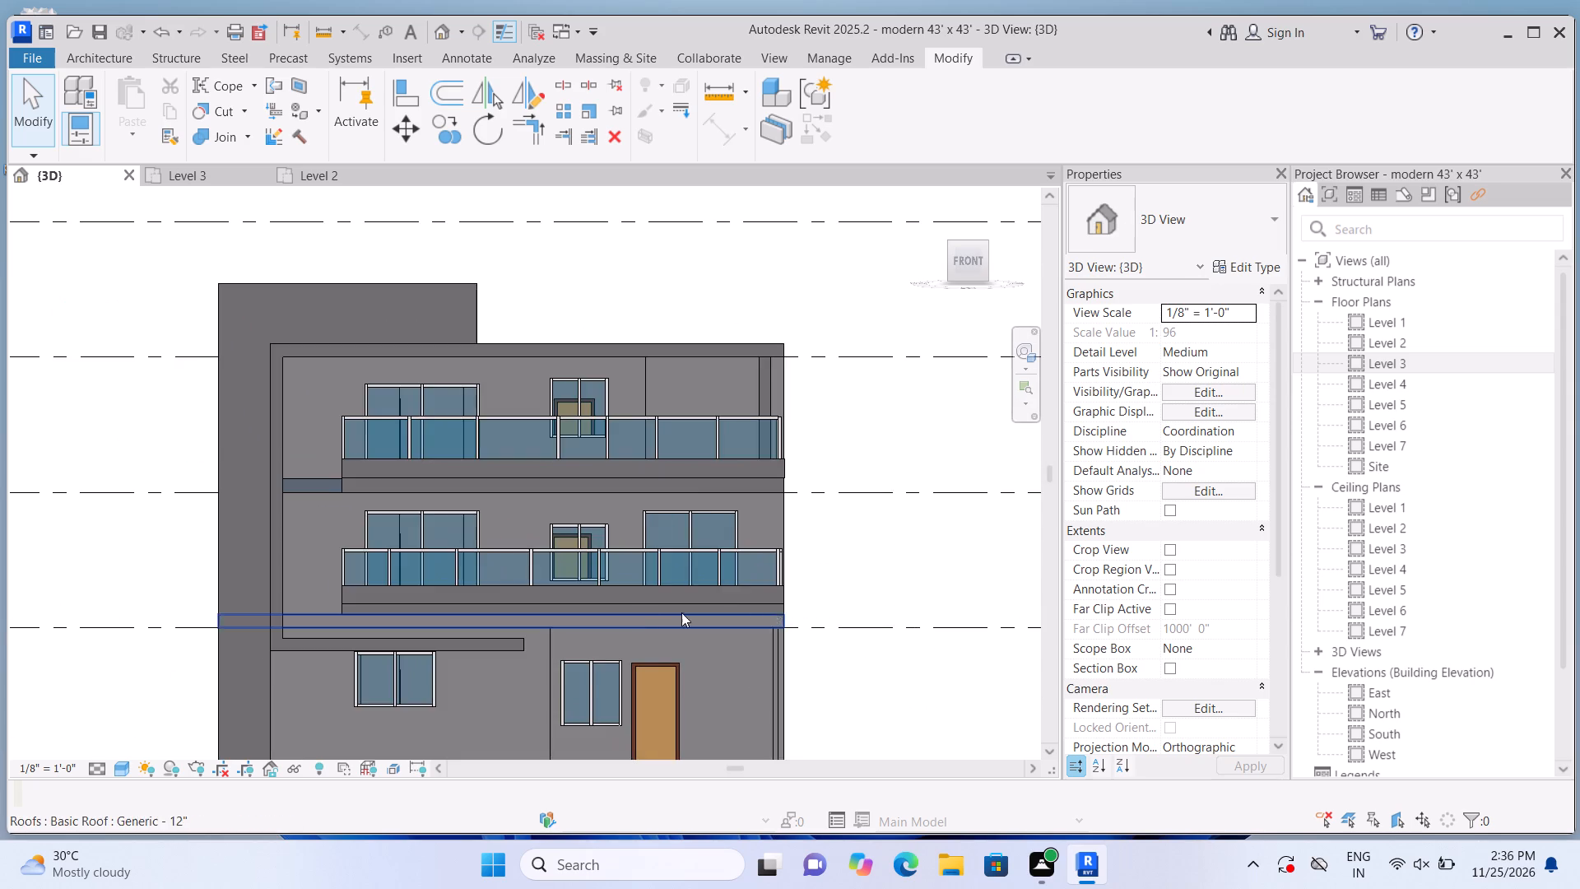
scroll(639, 606, up, 1)
middle_drag(638, 612, 616, 739)
scroll(585, 600, up, 3)
scroll(585, 519, down, 2)
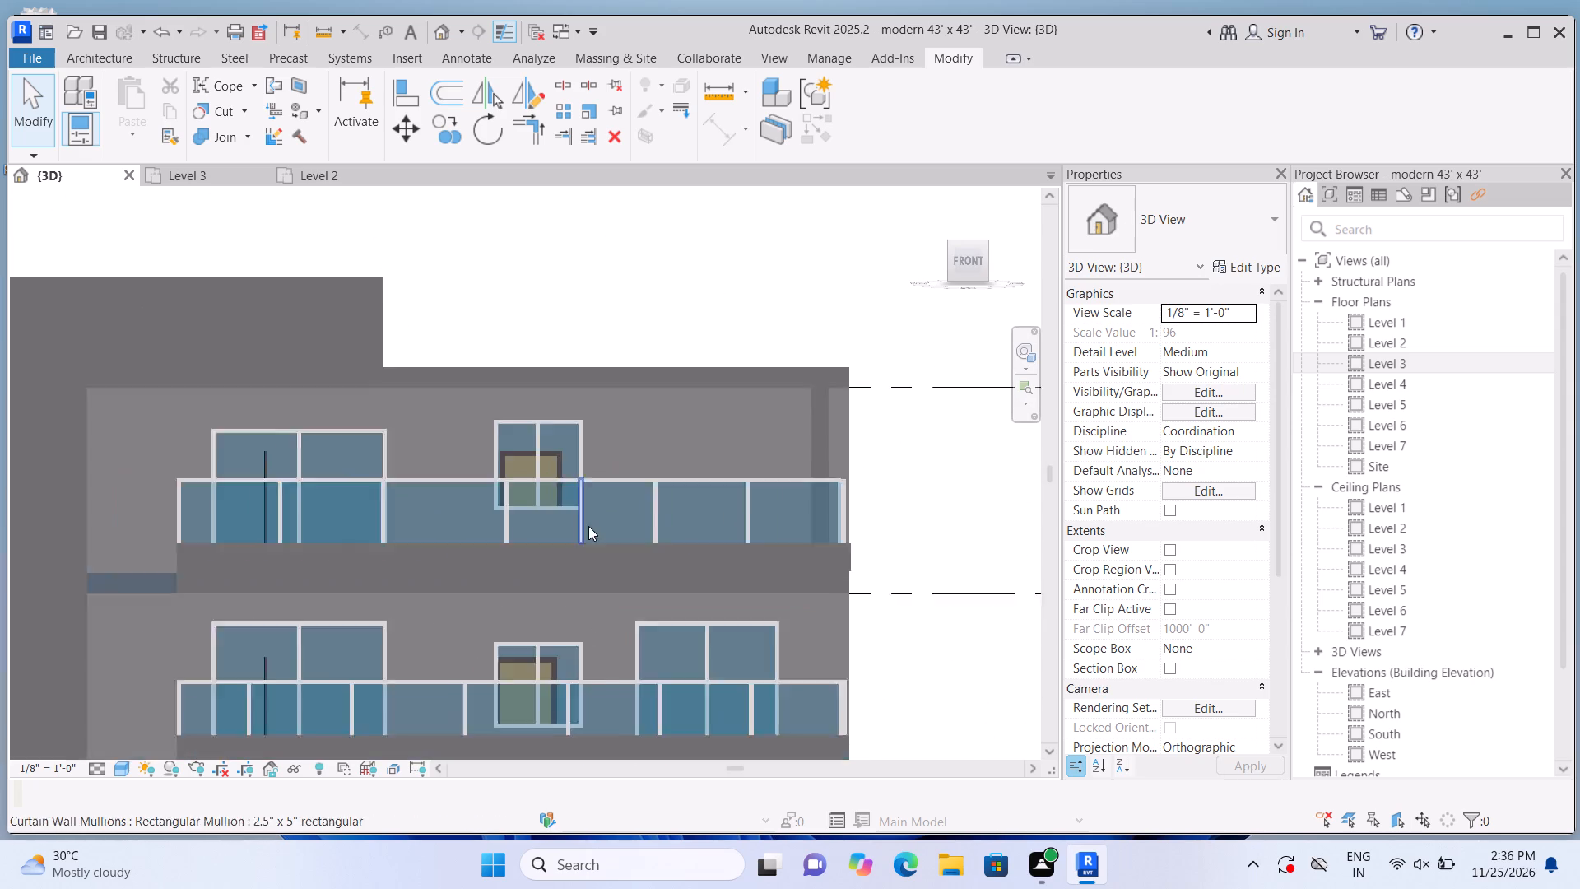
middle_drag(508, 450, 571, 563)
scroll(569, 563, up, 1)
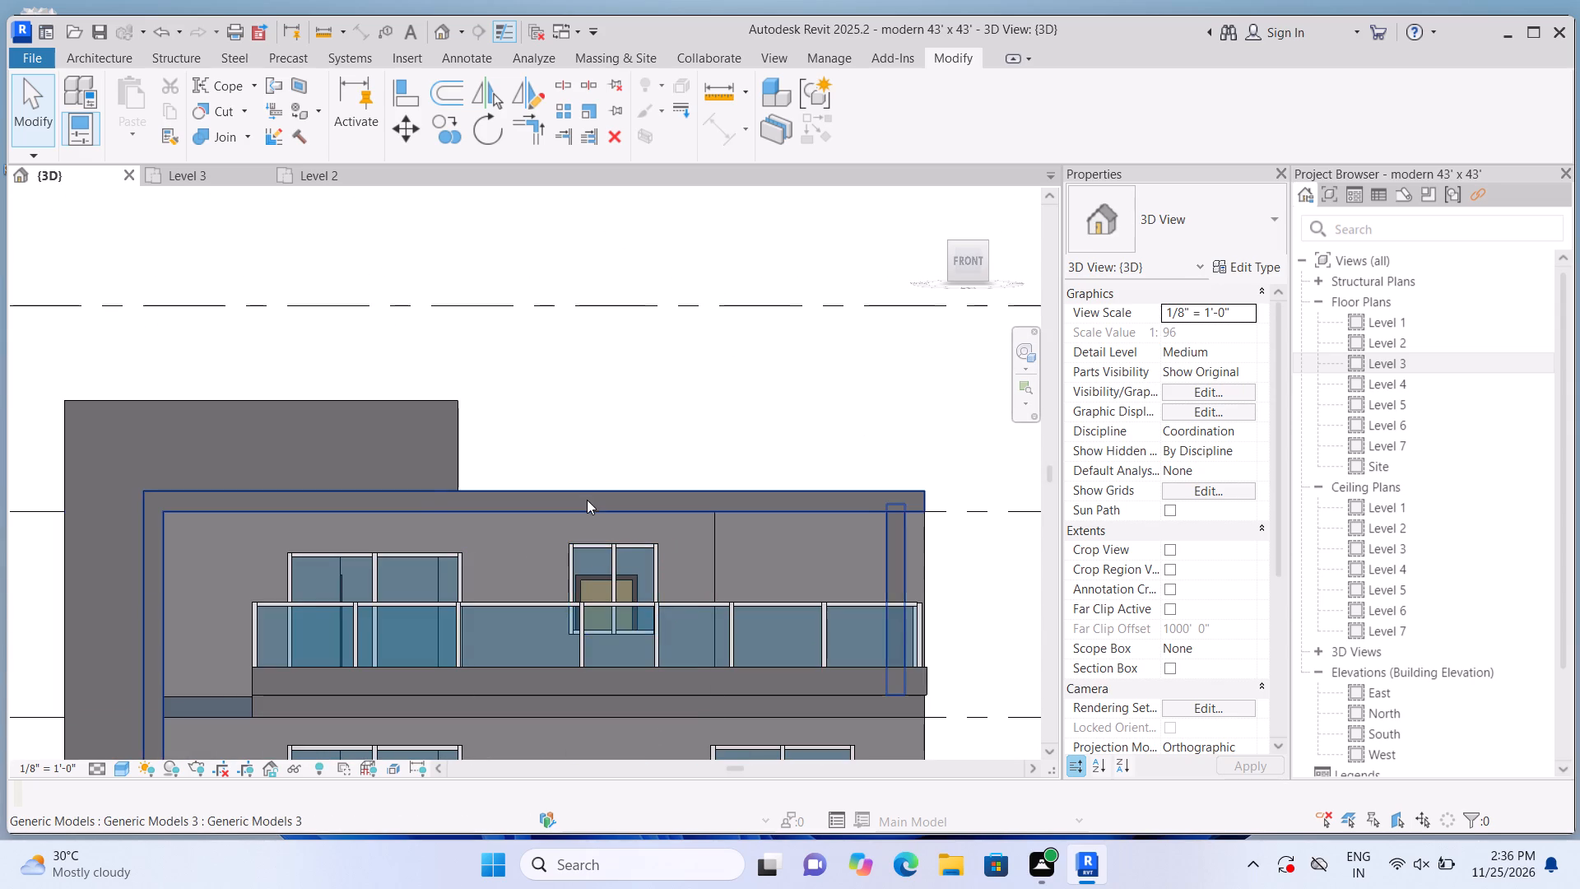
scroll(587, 500, up, 1)
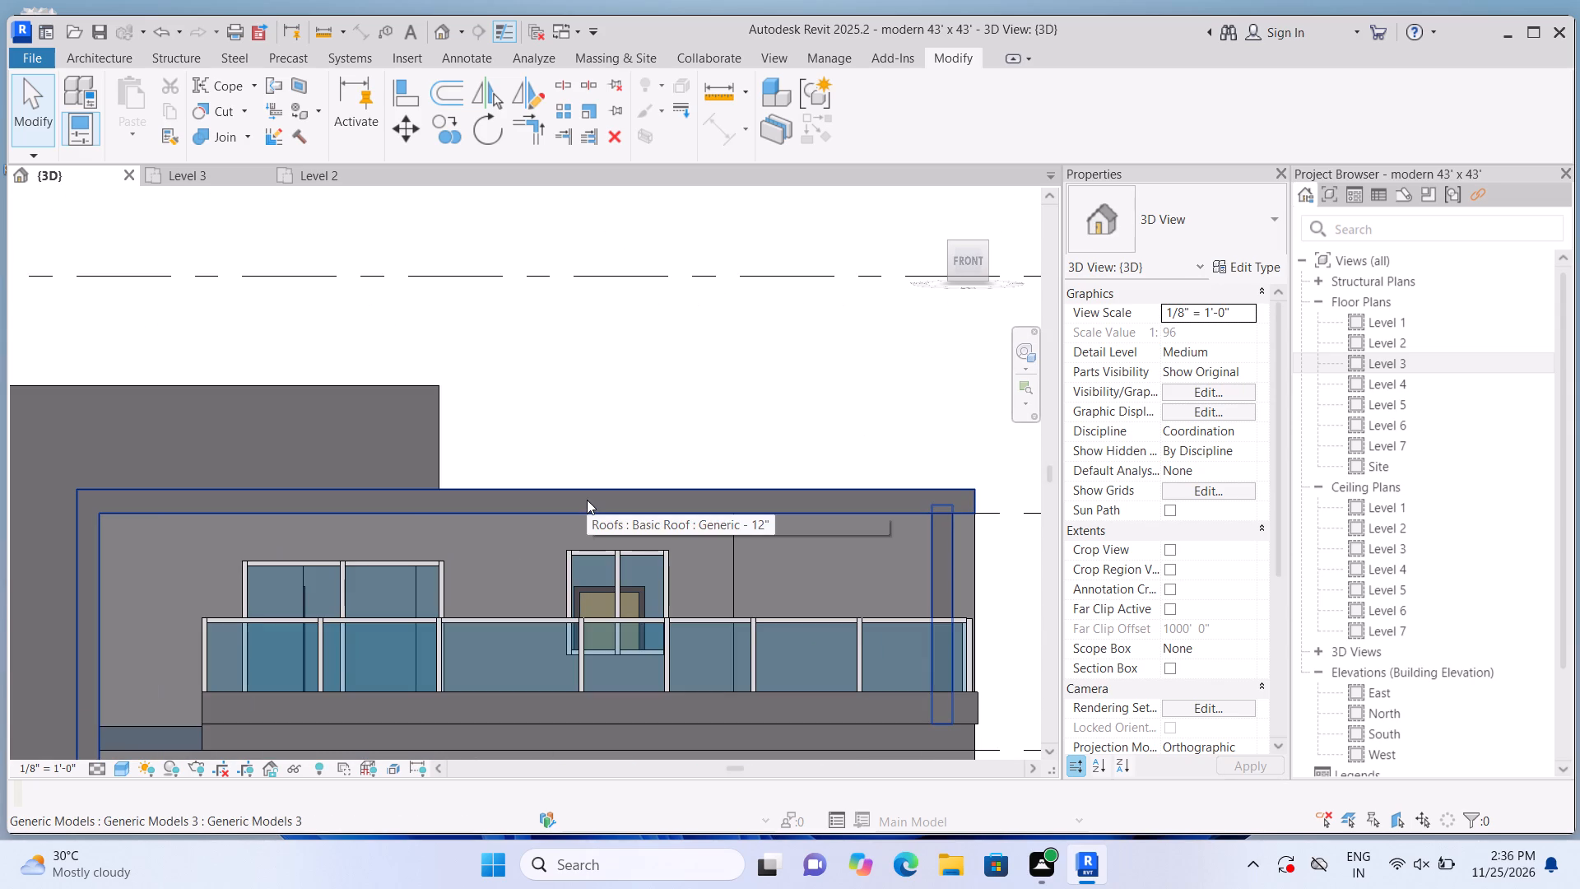
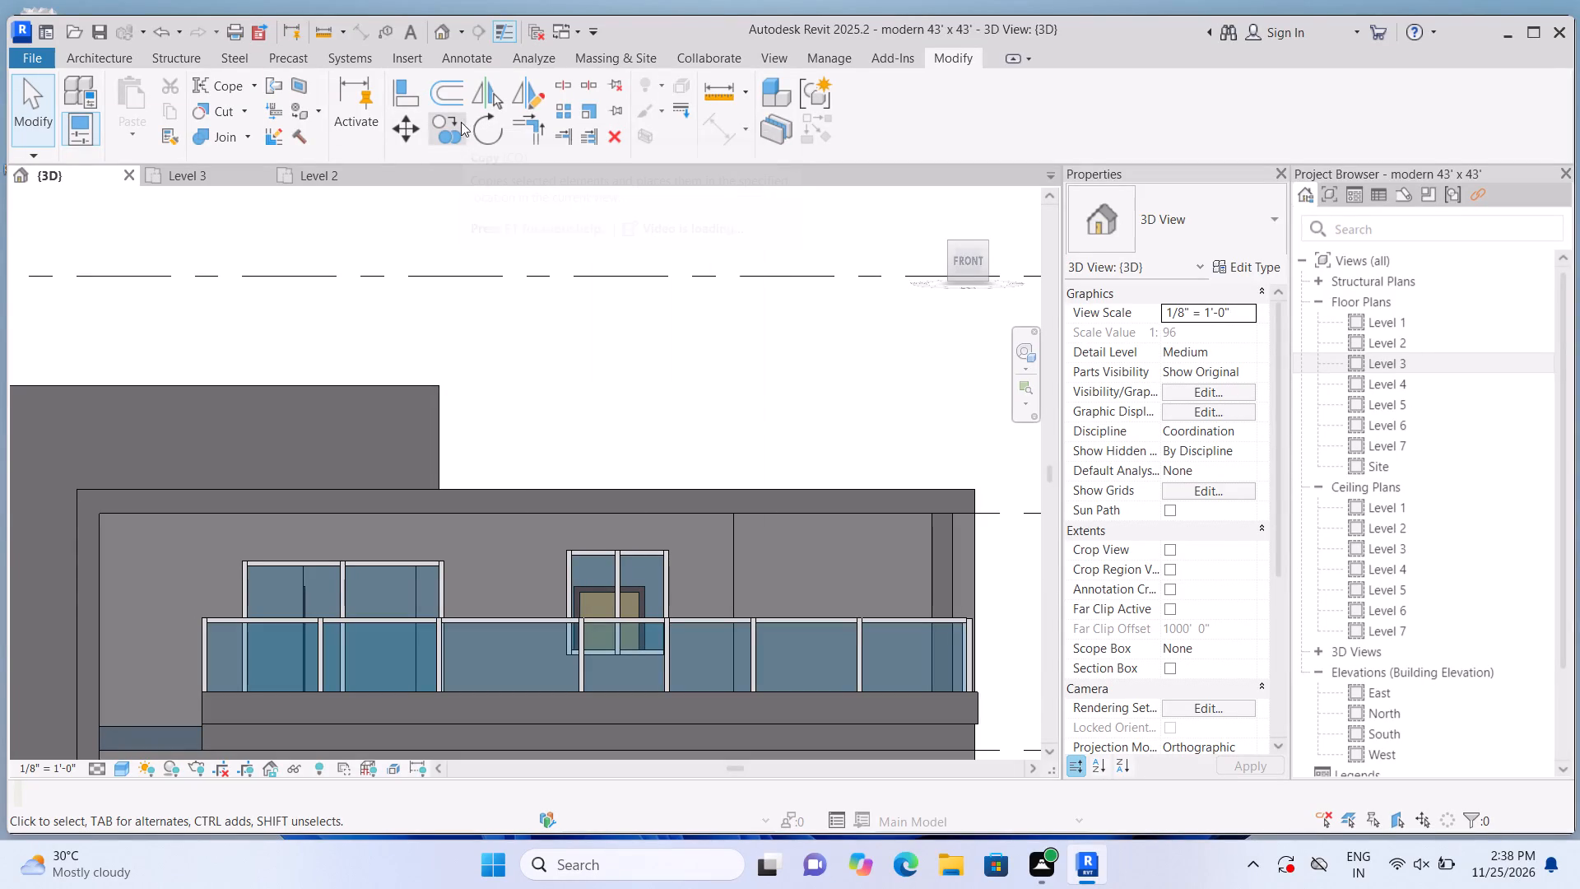
Stretch the free end of the parapet above the front roof edge slightly farther along the facade.
click(432, 400)
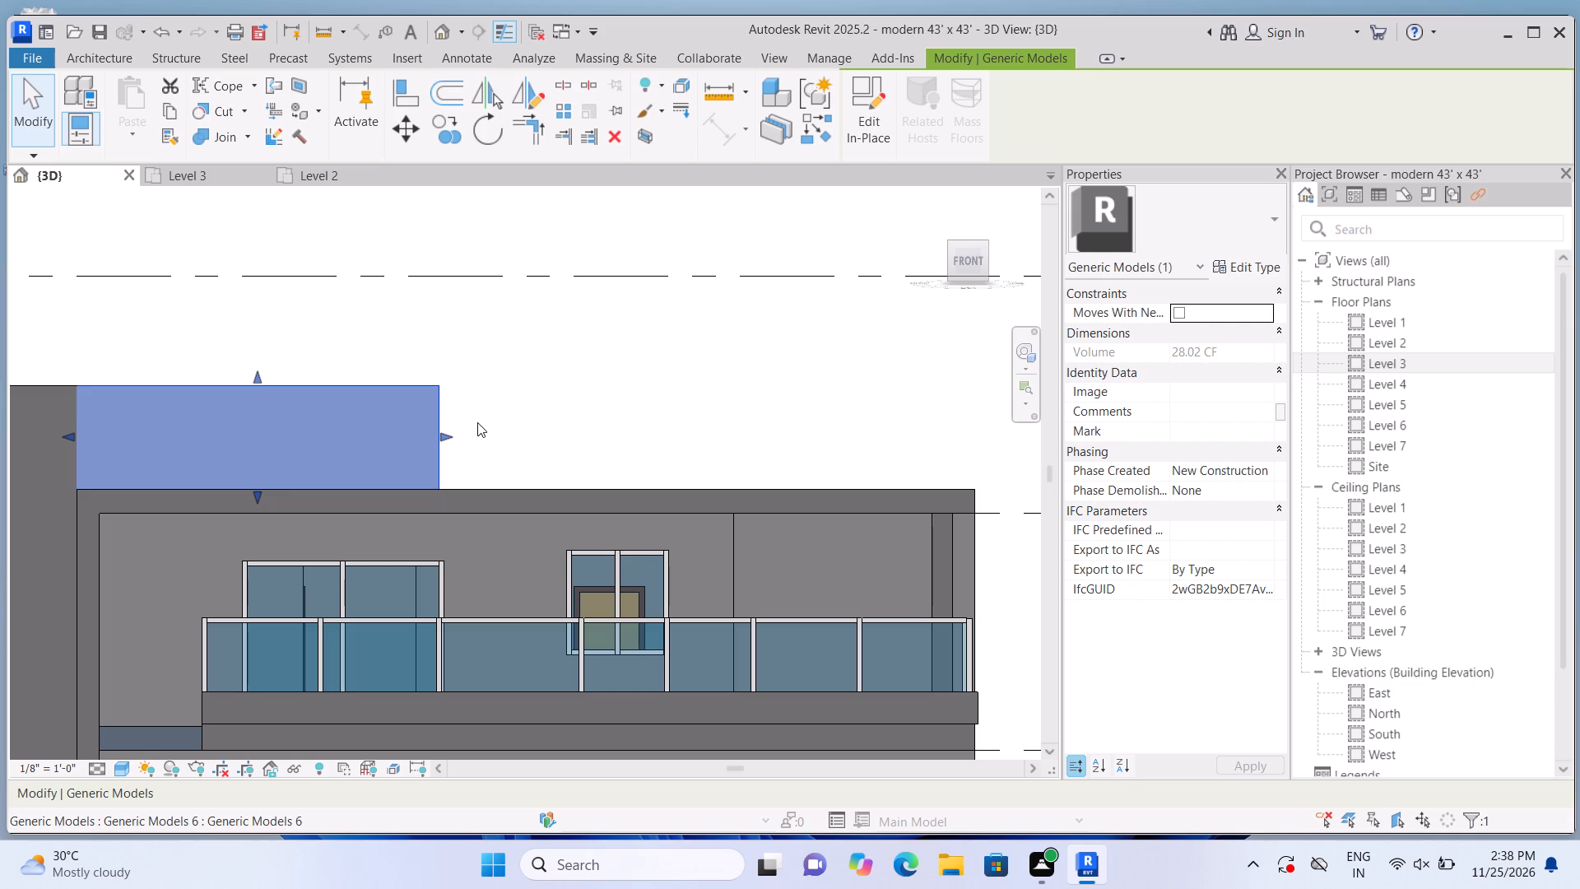
scroll(444, 440, up, 1)
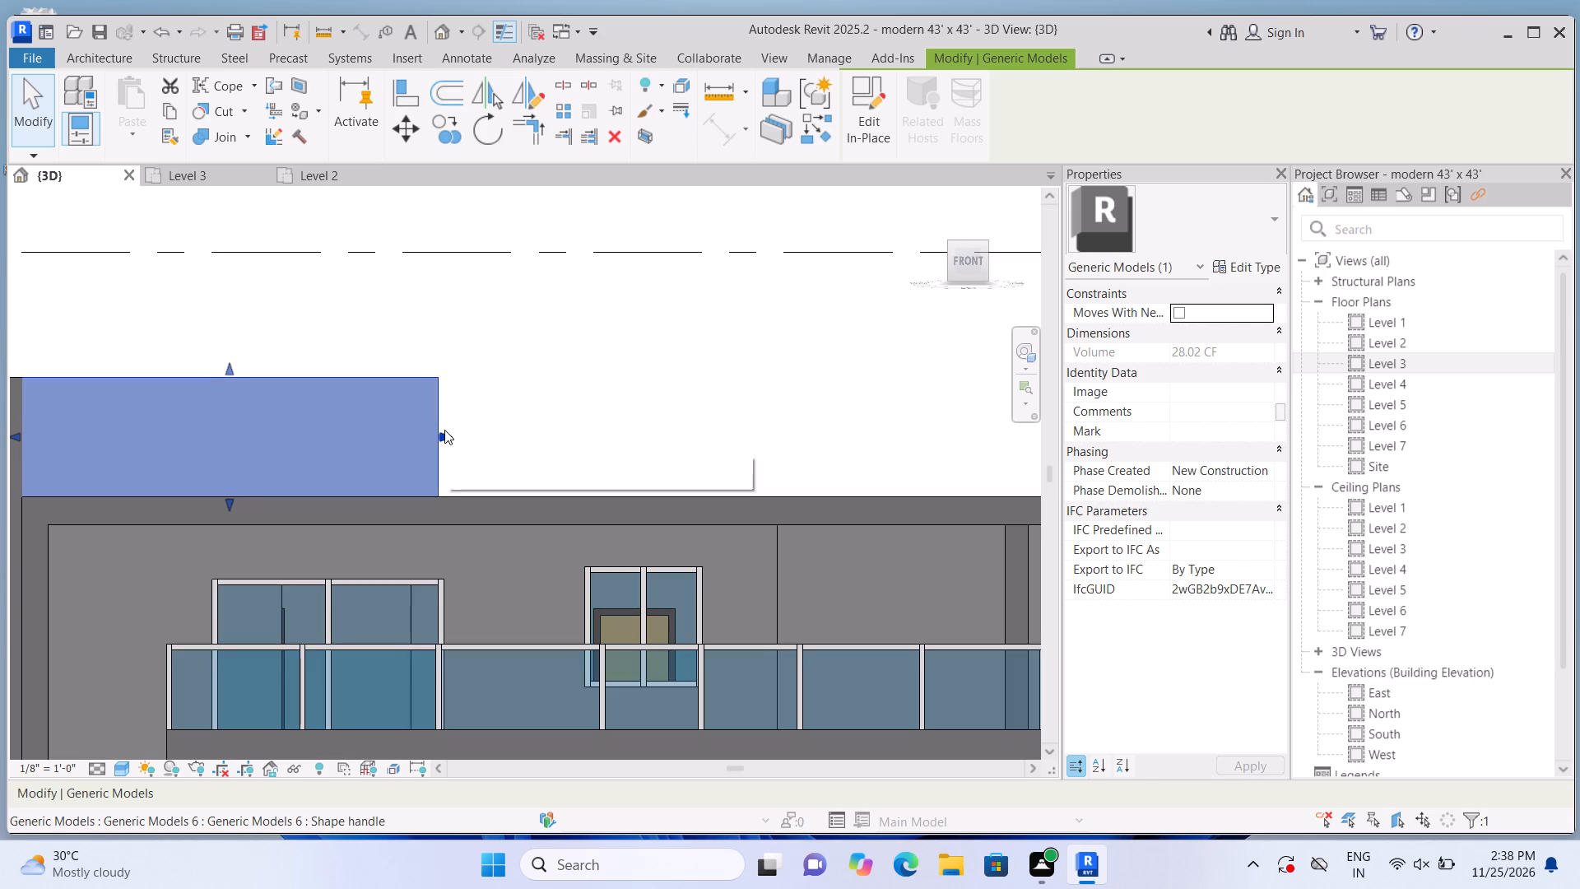
drag(444, 430, 465, 438)
click(521, 425)
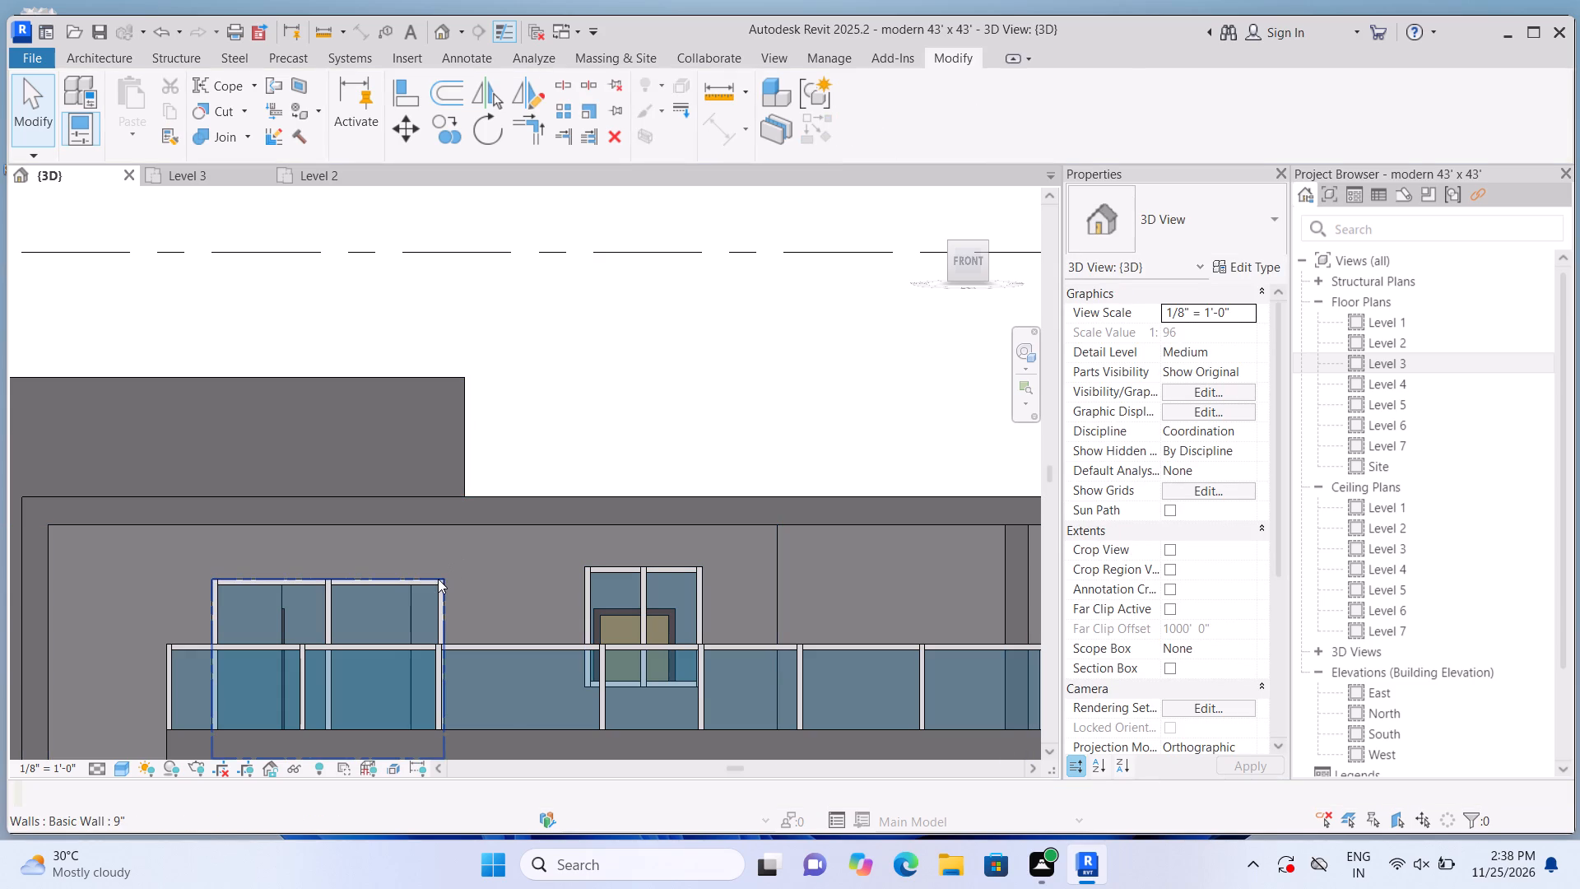
drag(438, 579, 439, 571)
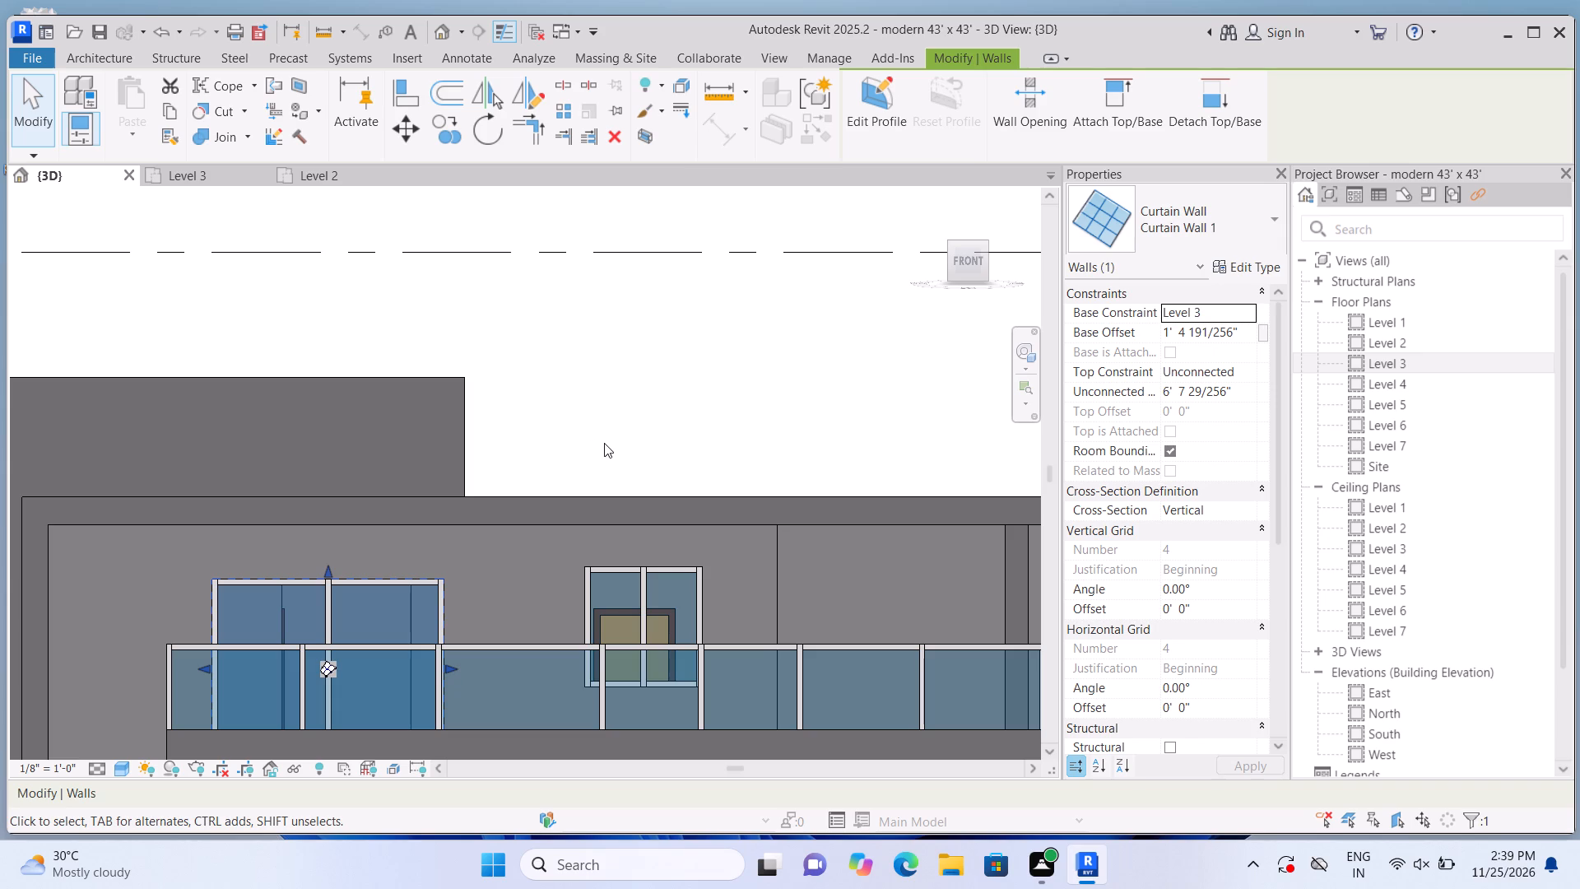
scroll(633, 476, down, 2)
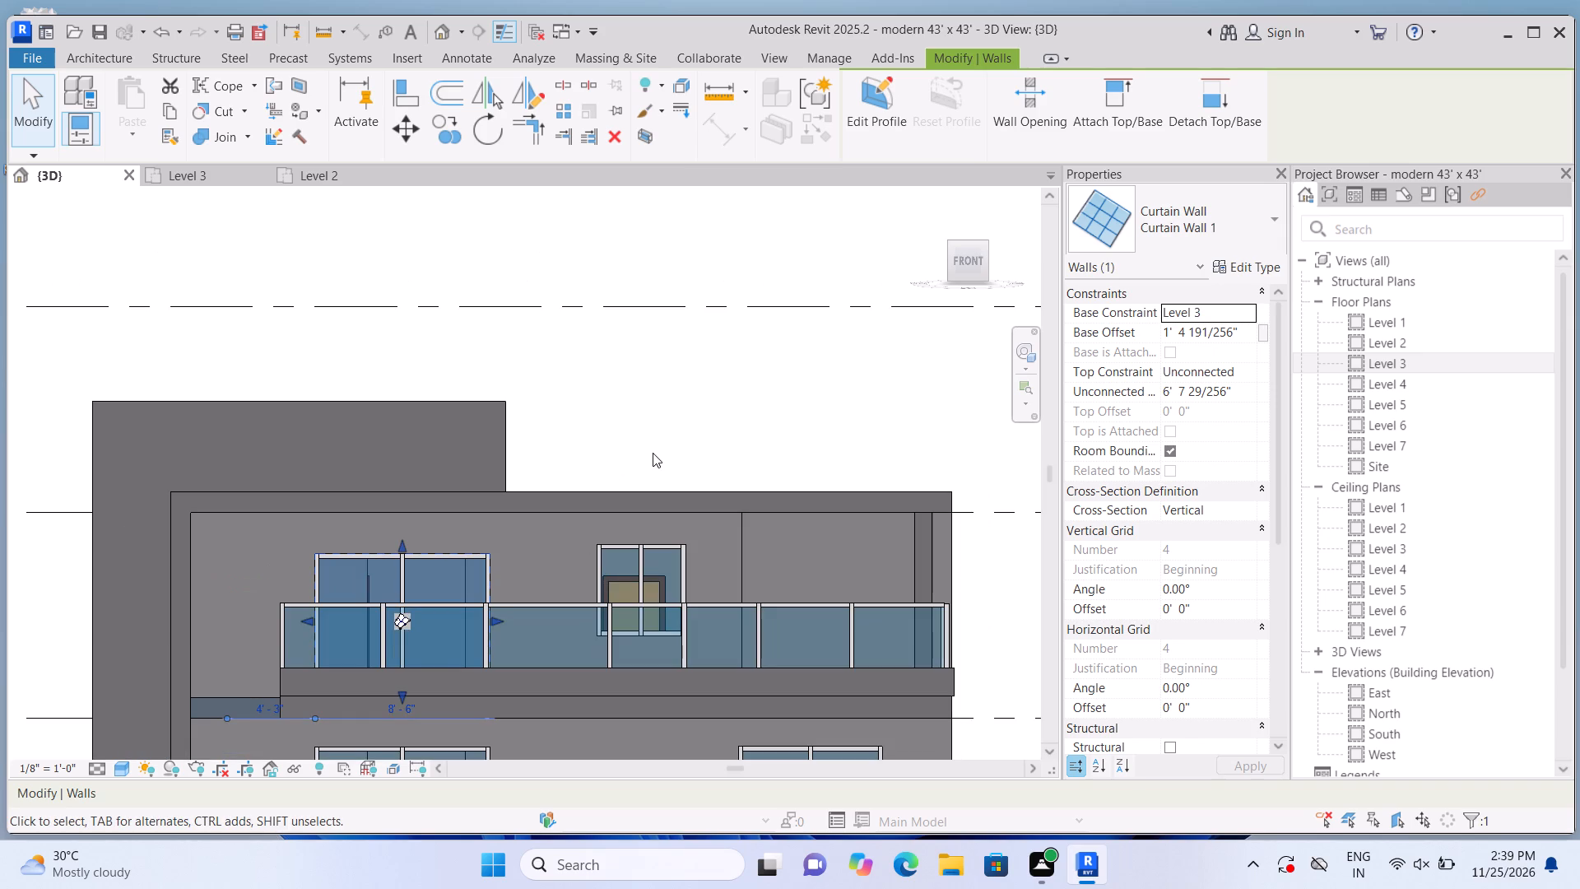
click(653, 453)
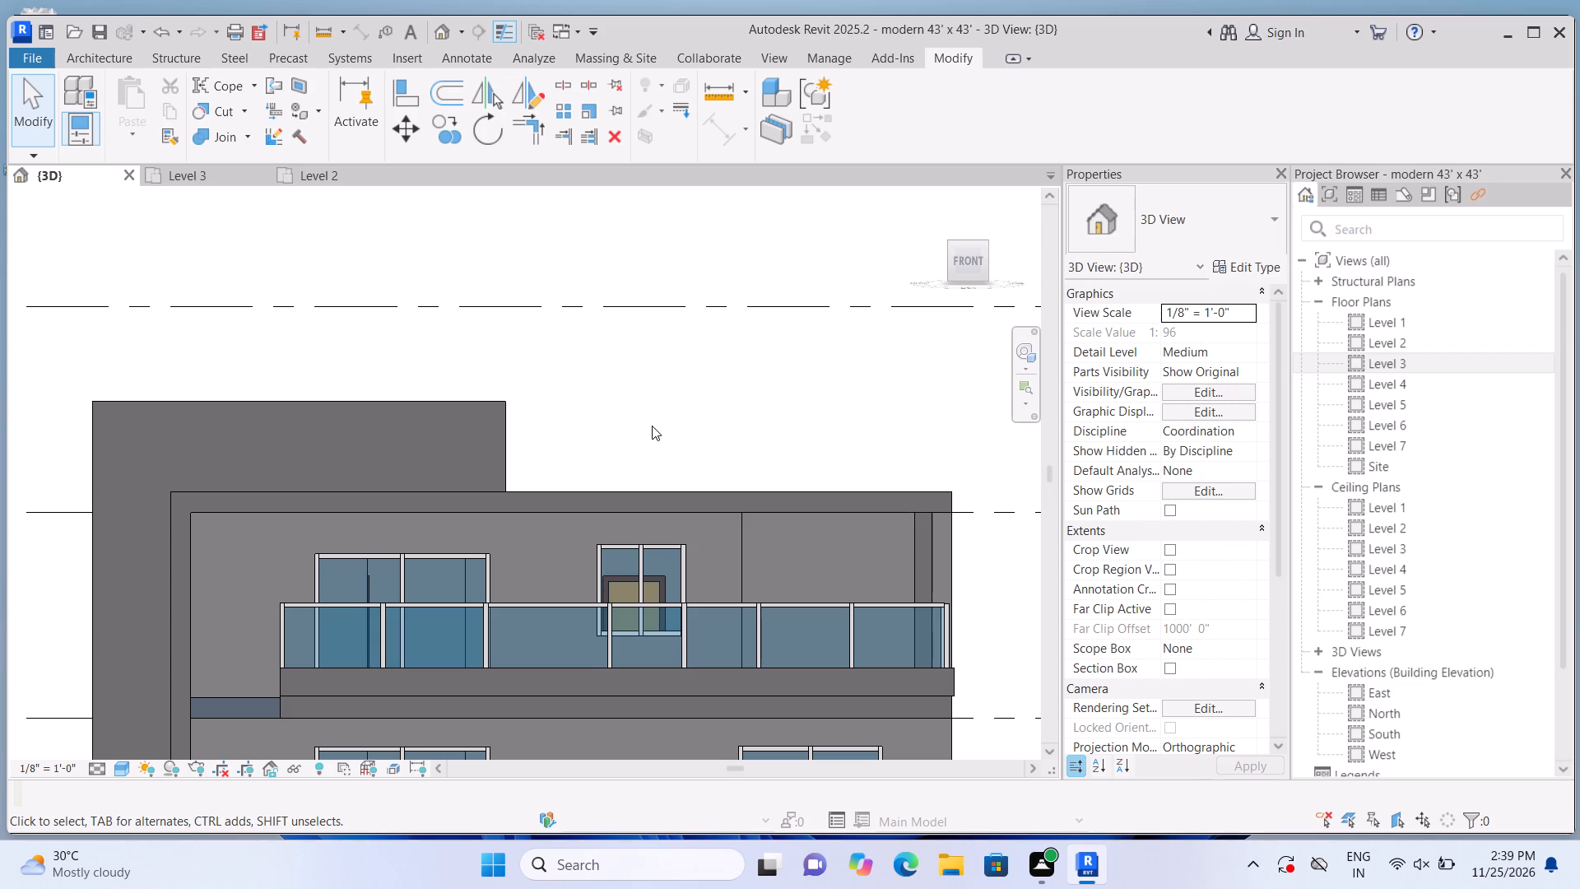
Open the Level 4 floor plan at the front roof strip beside the parapet's free end.
shift+middle_drag(710, 432, 710, 435)
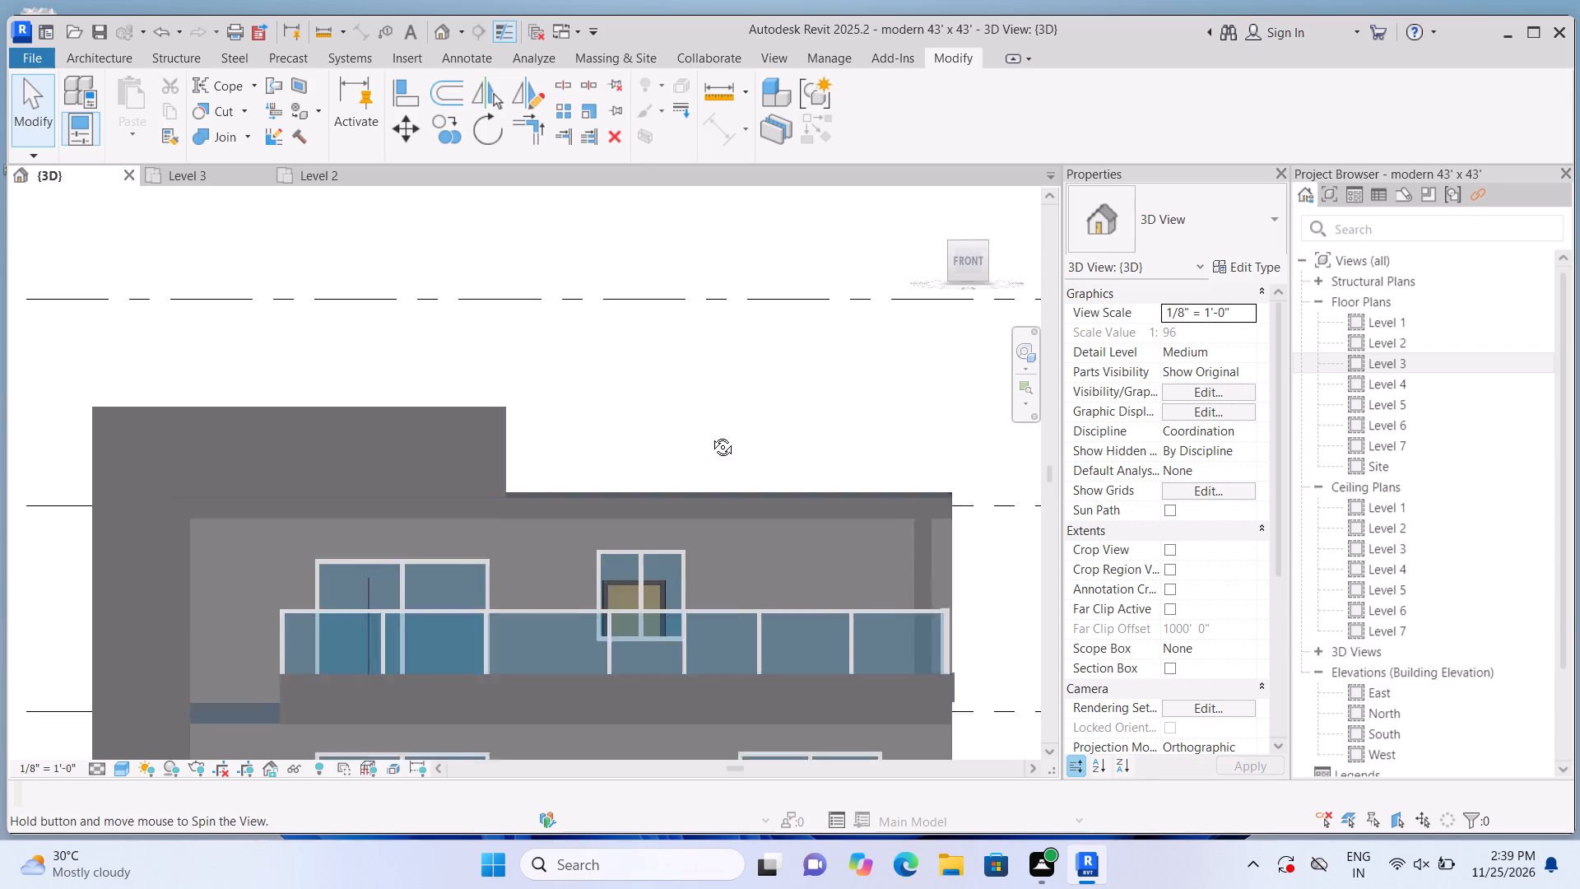
shift+middle_drag(710, 435, 534, 461)
middle_drag(504, 496, 709, 674)
middle_click(712, 677)
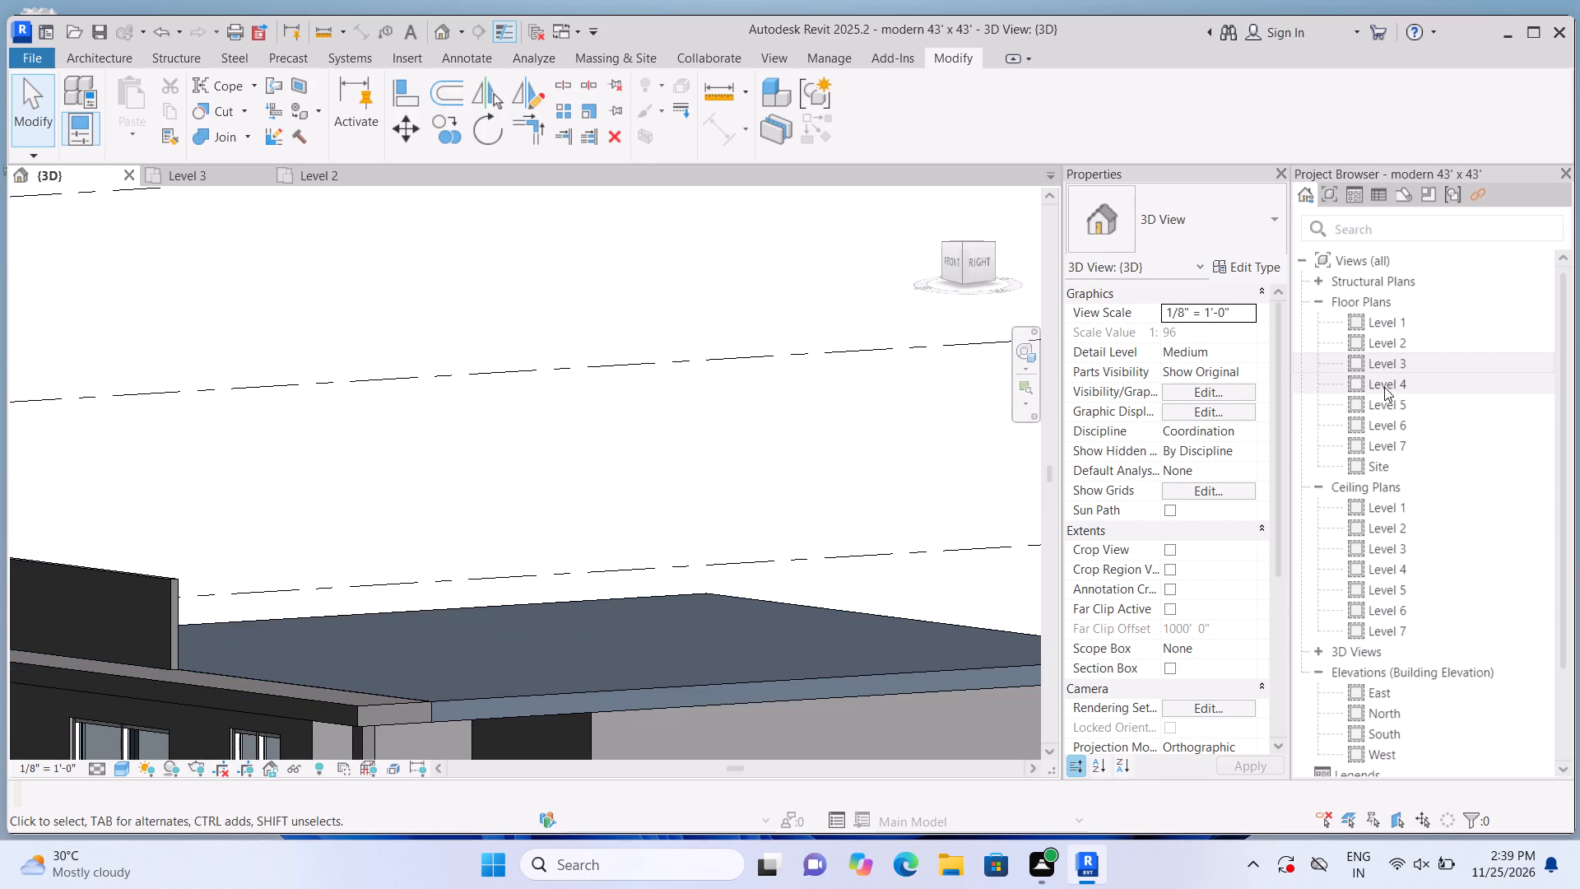
double_click(1384, 360)
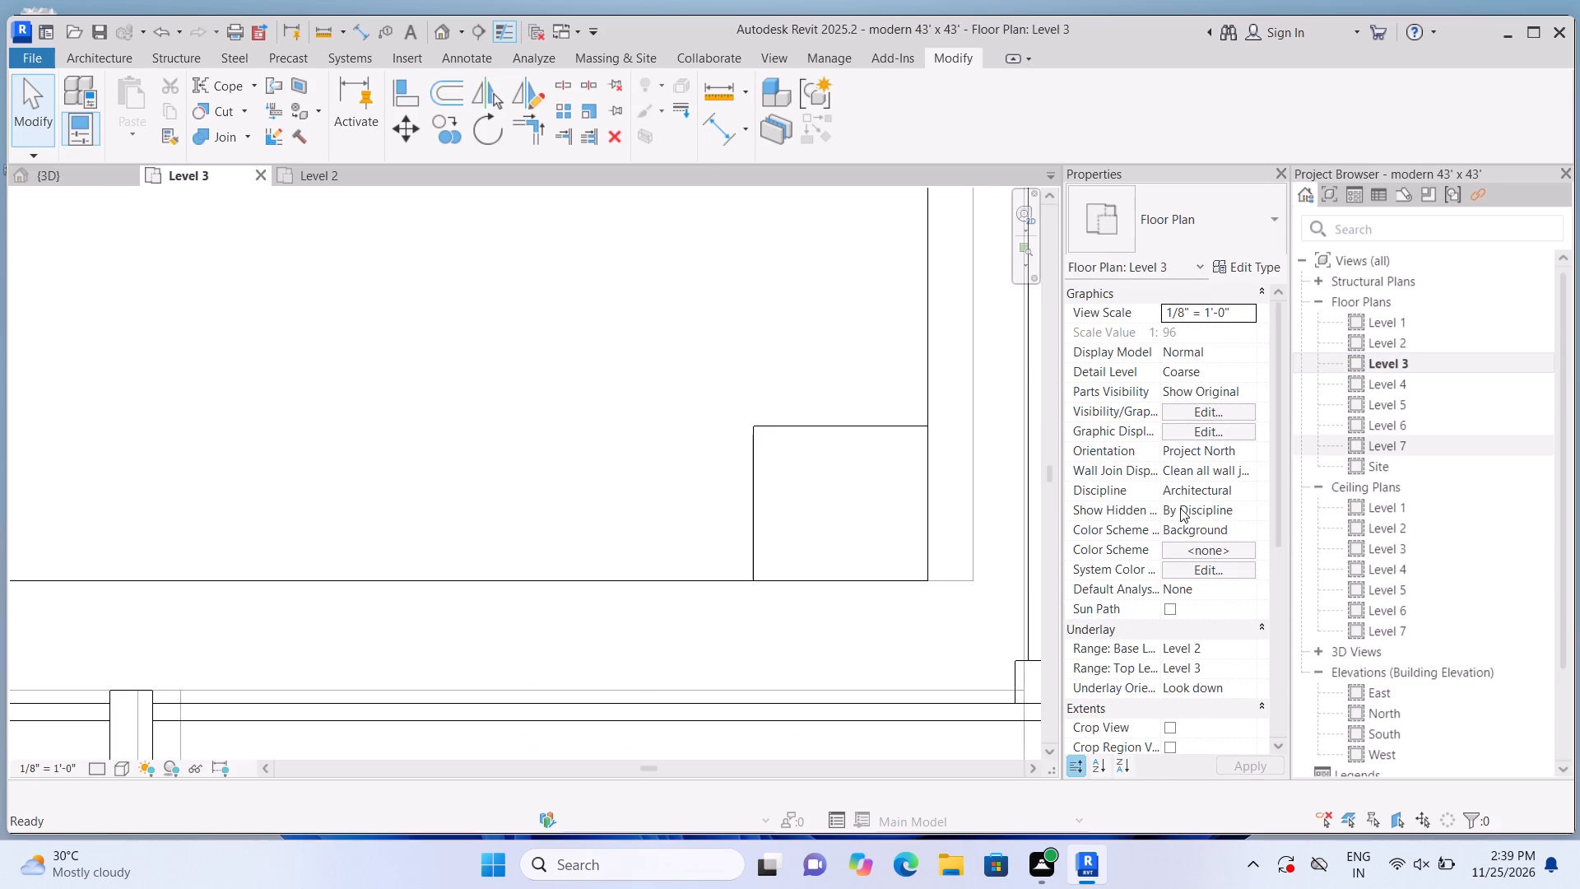
scroll(1173, 513, down, 2)
scroll(843, 504, down, 6)
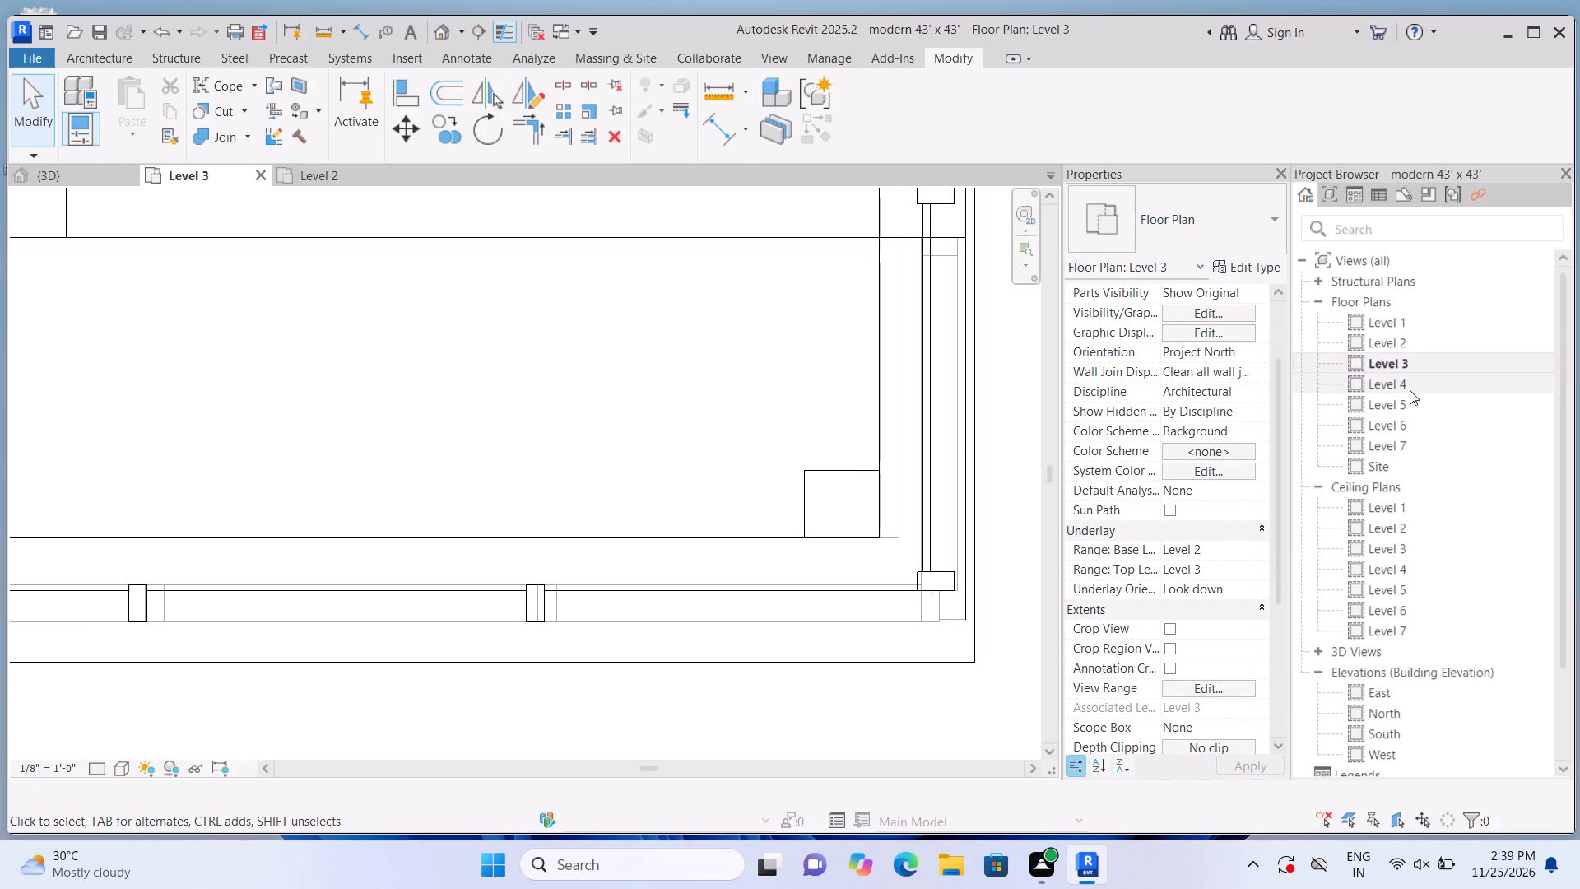
double_click(1410, 389)
click(1410, 389)
scroll(952, 576, down, 7)
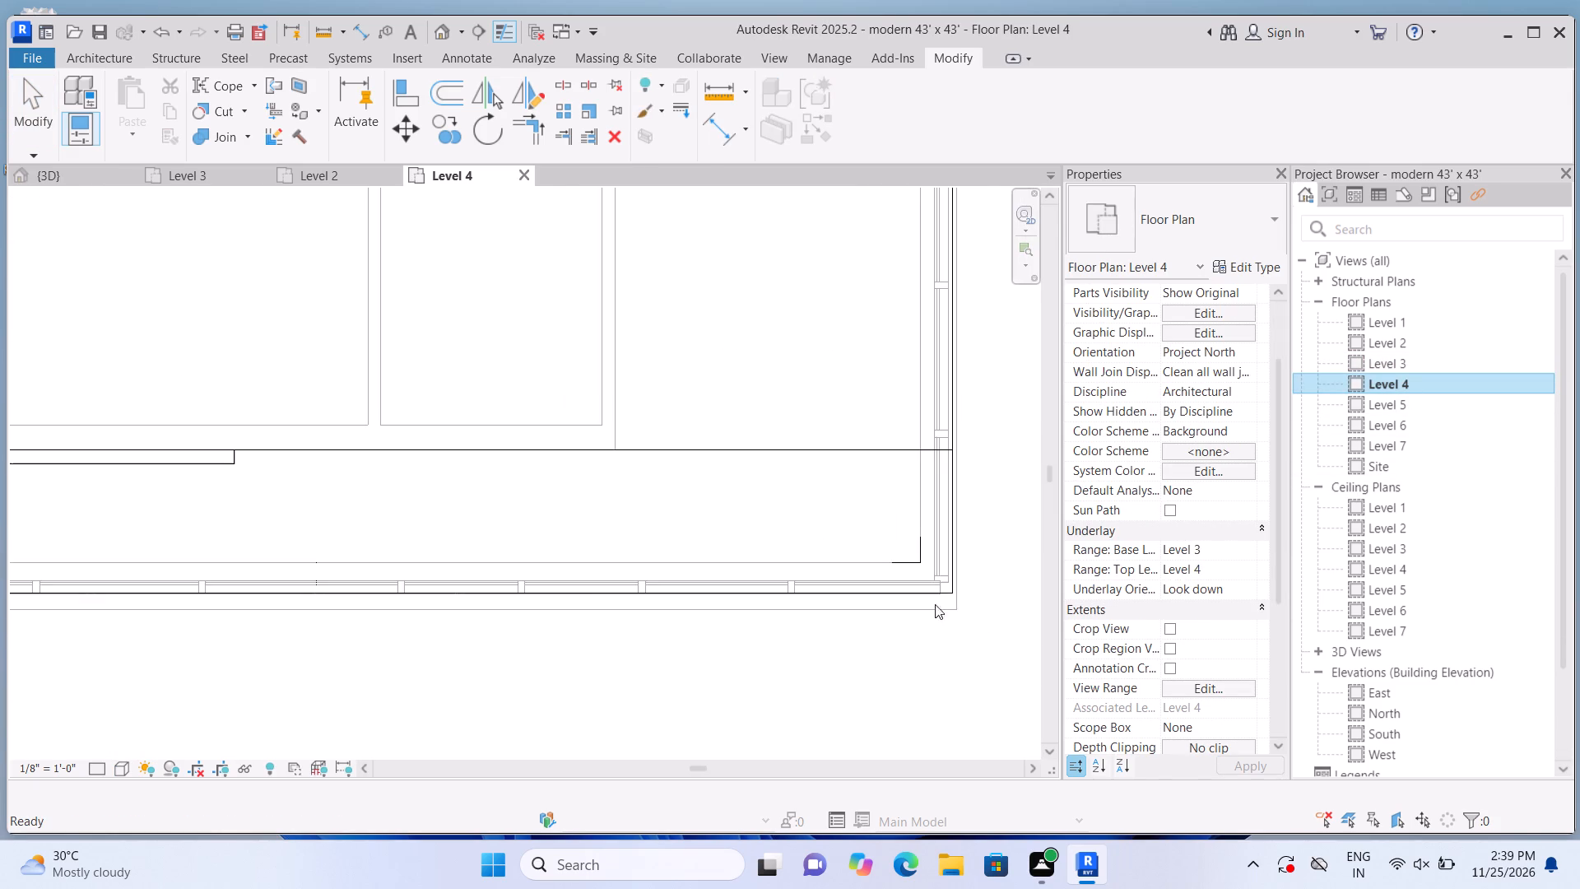
scroll(927, 658, down, 5)
scroll(885, 671, up, 6)
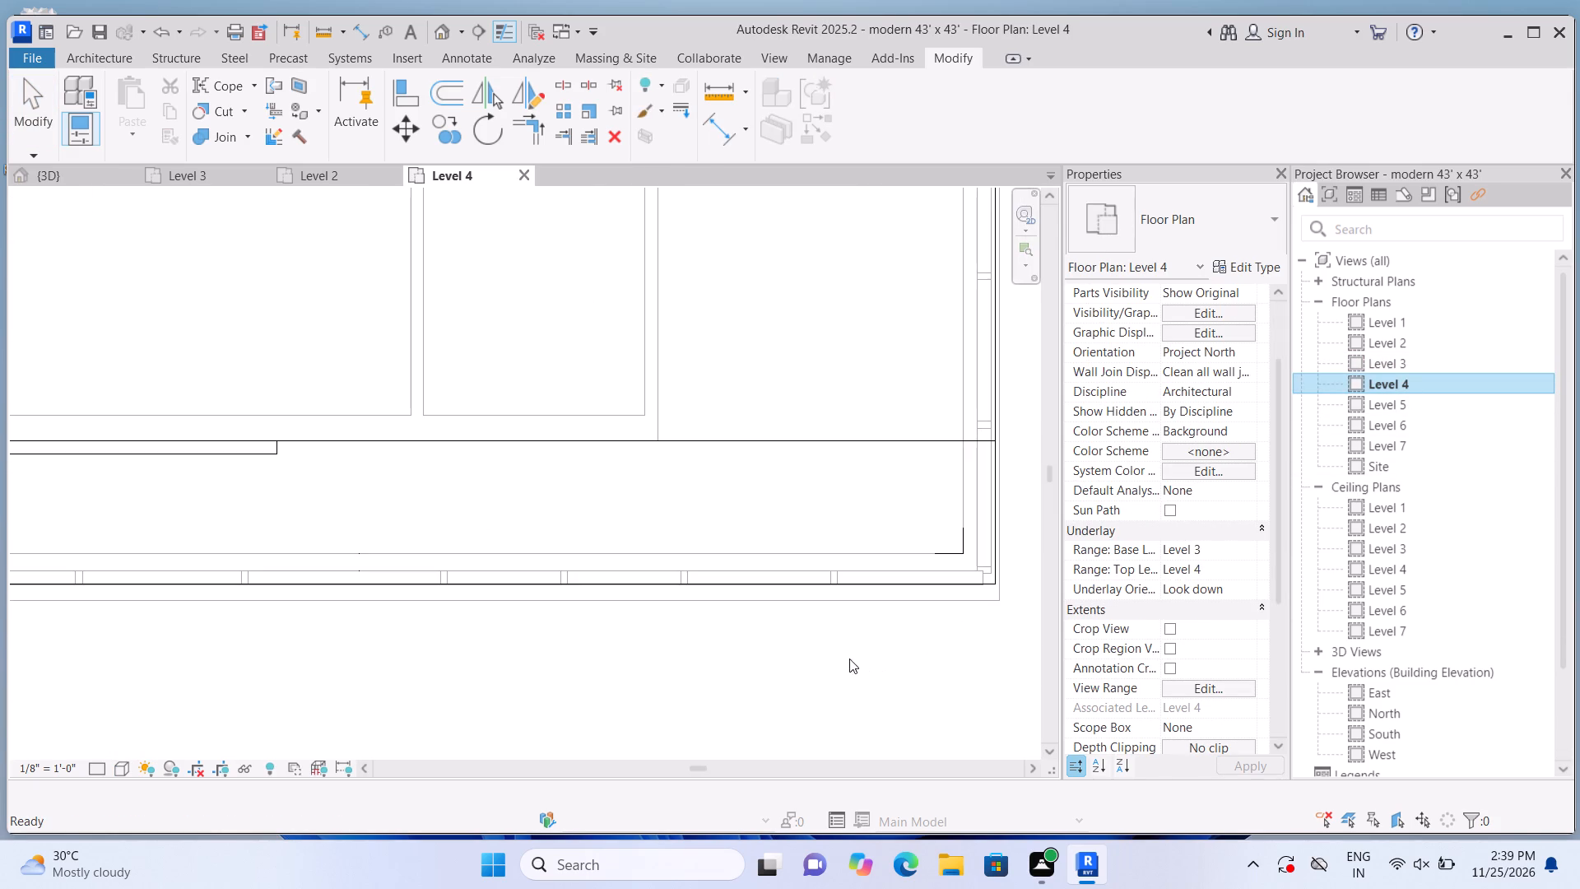
scroll(849, 659, up, 1)
middle_drag(864, 657, 919, 659)
scroll(932, 664, down, 3)
scroll(615, 524, down, 2)
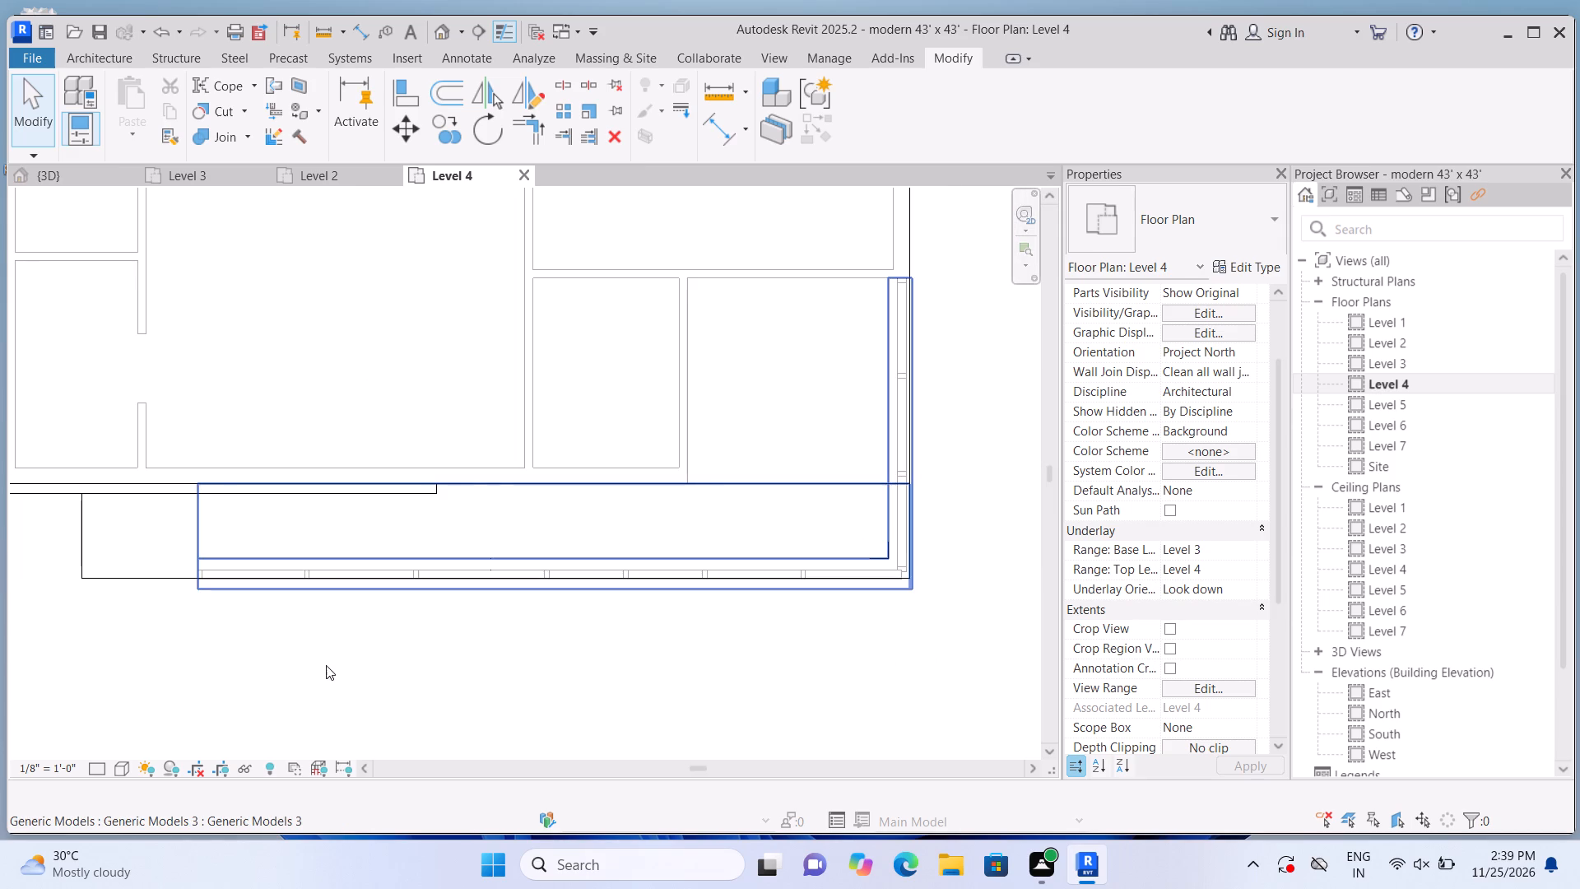
middle_drag(307, 678, 332, 707)
scroll(337, 710, up, 2)
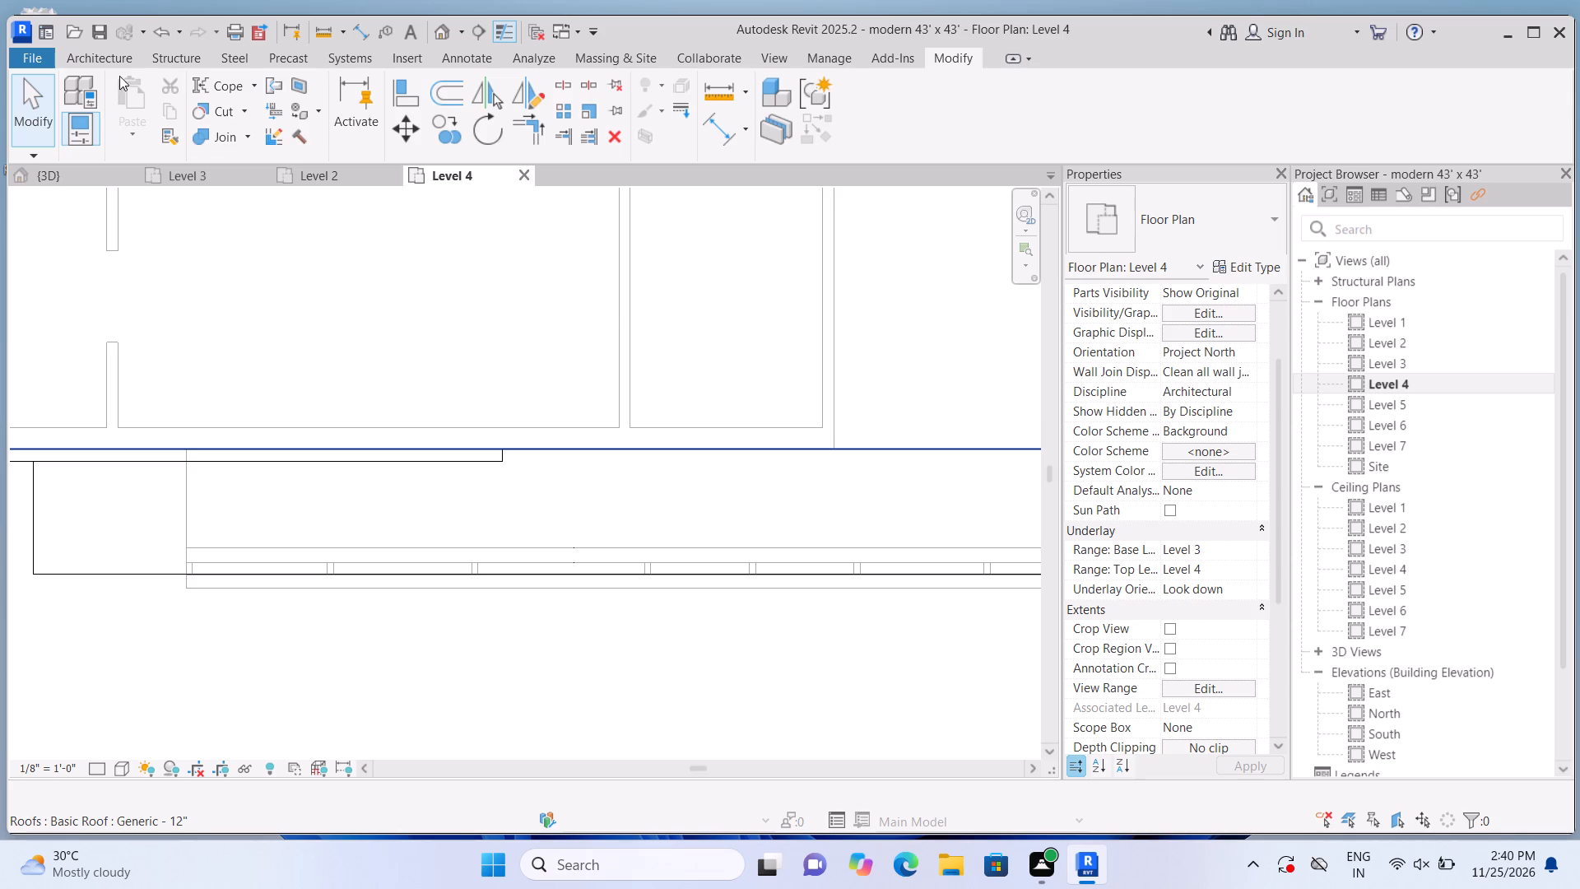
Start a new in-place model in the Generic Models category, keeping the suggested name.
click(98, 54)
click(225, 147)
click(265, 211)
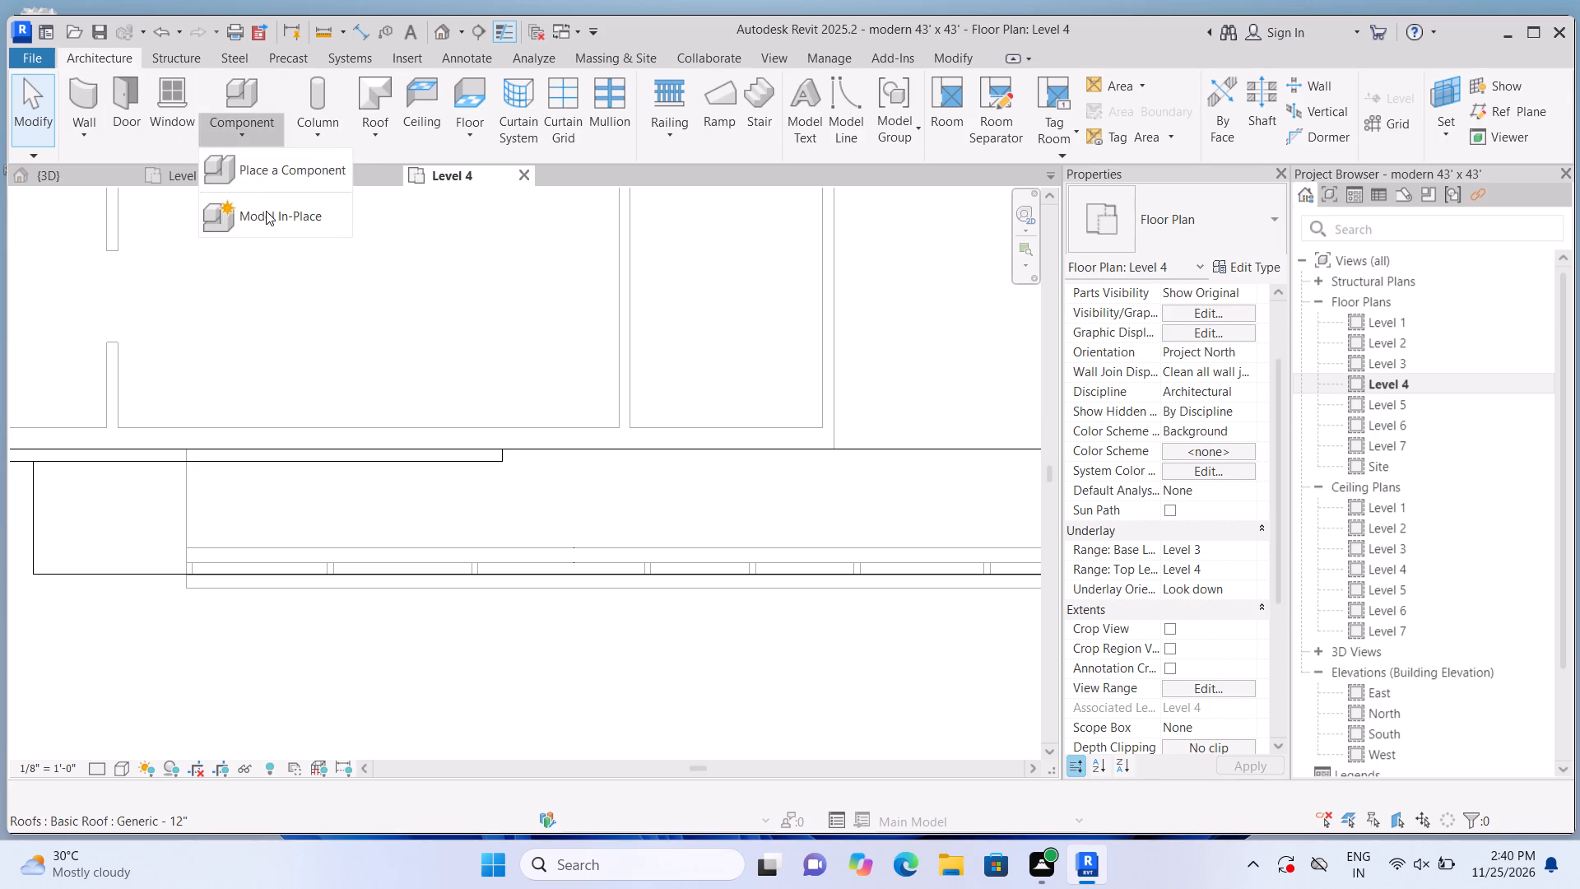
scroll(821, 330, down, 8)
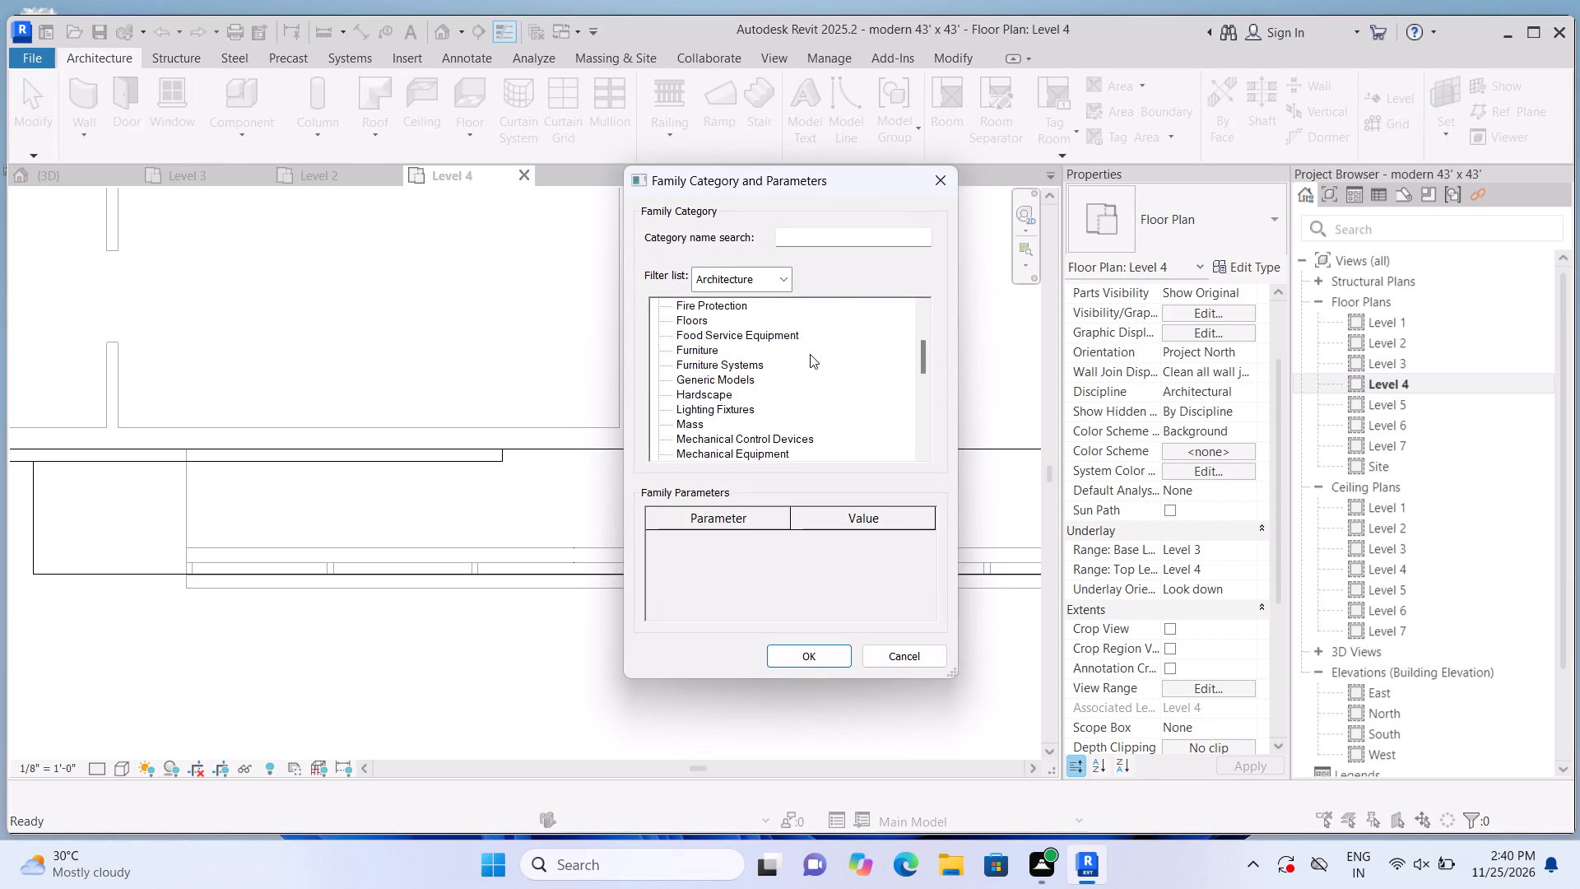
click(754, 382)
click(825, 658)
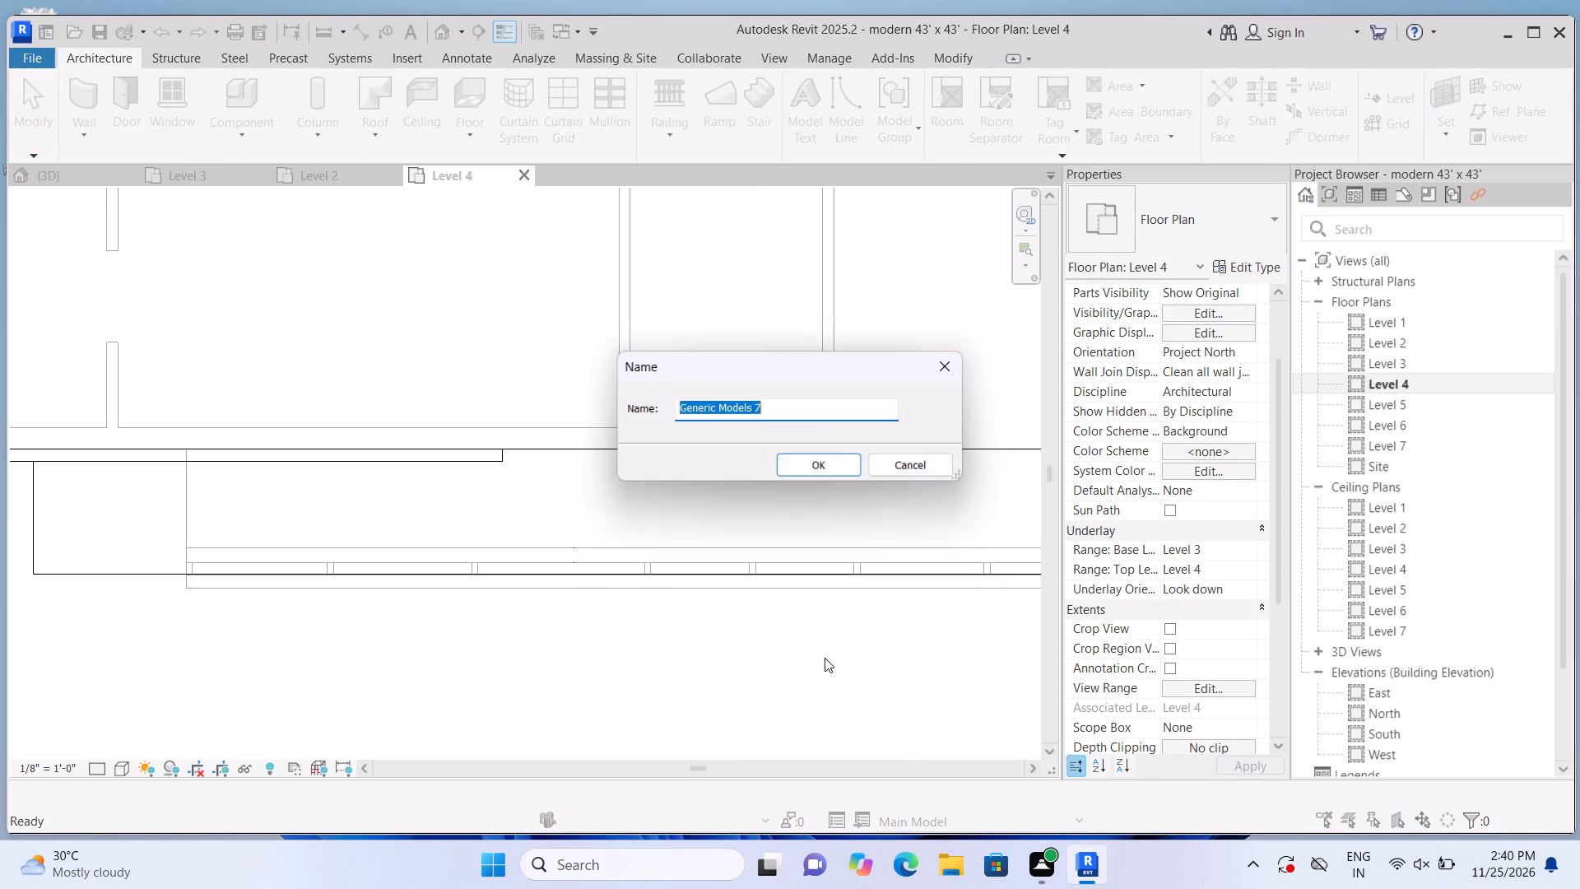
click(834, 465)
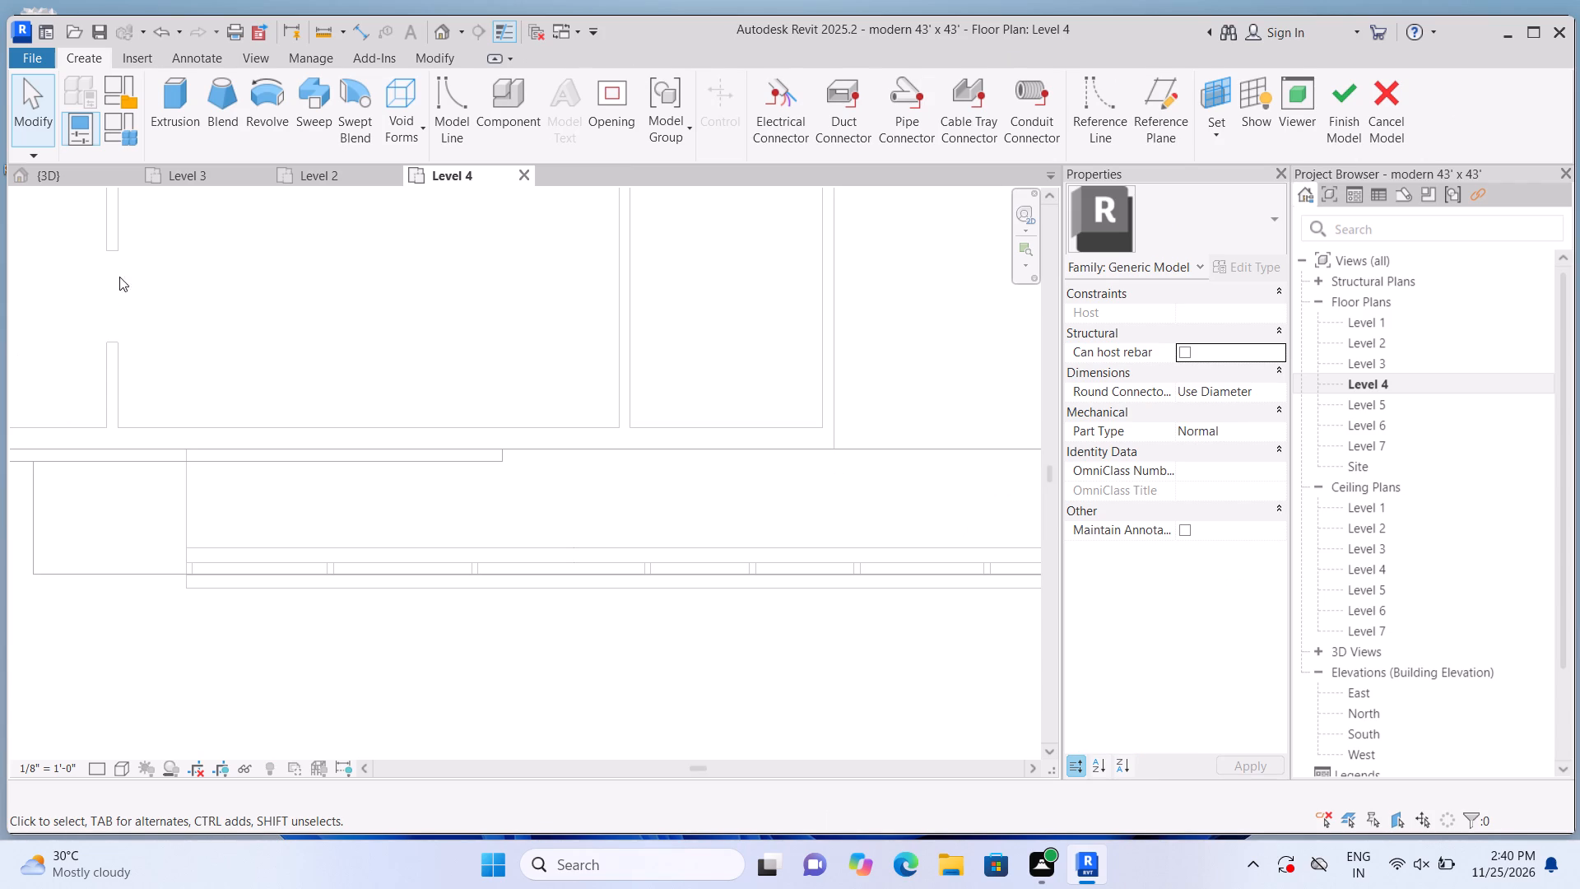
Create an extrusion from a 0' 10" by 2' 4" rectangle at the parapet's free end, using the front generic model's face as work plane.
click(174, 122)
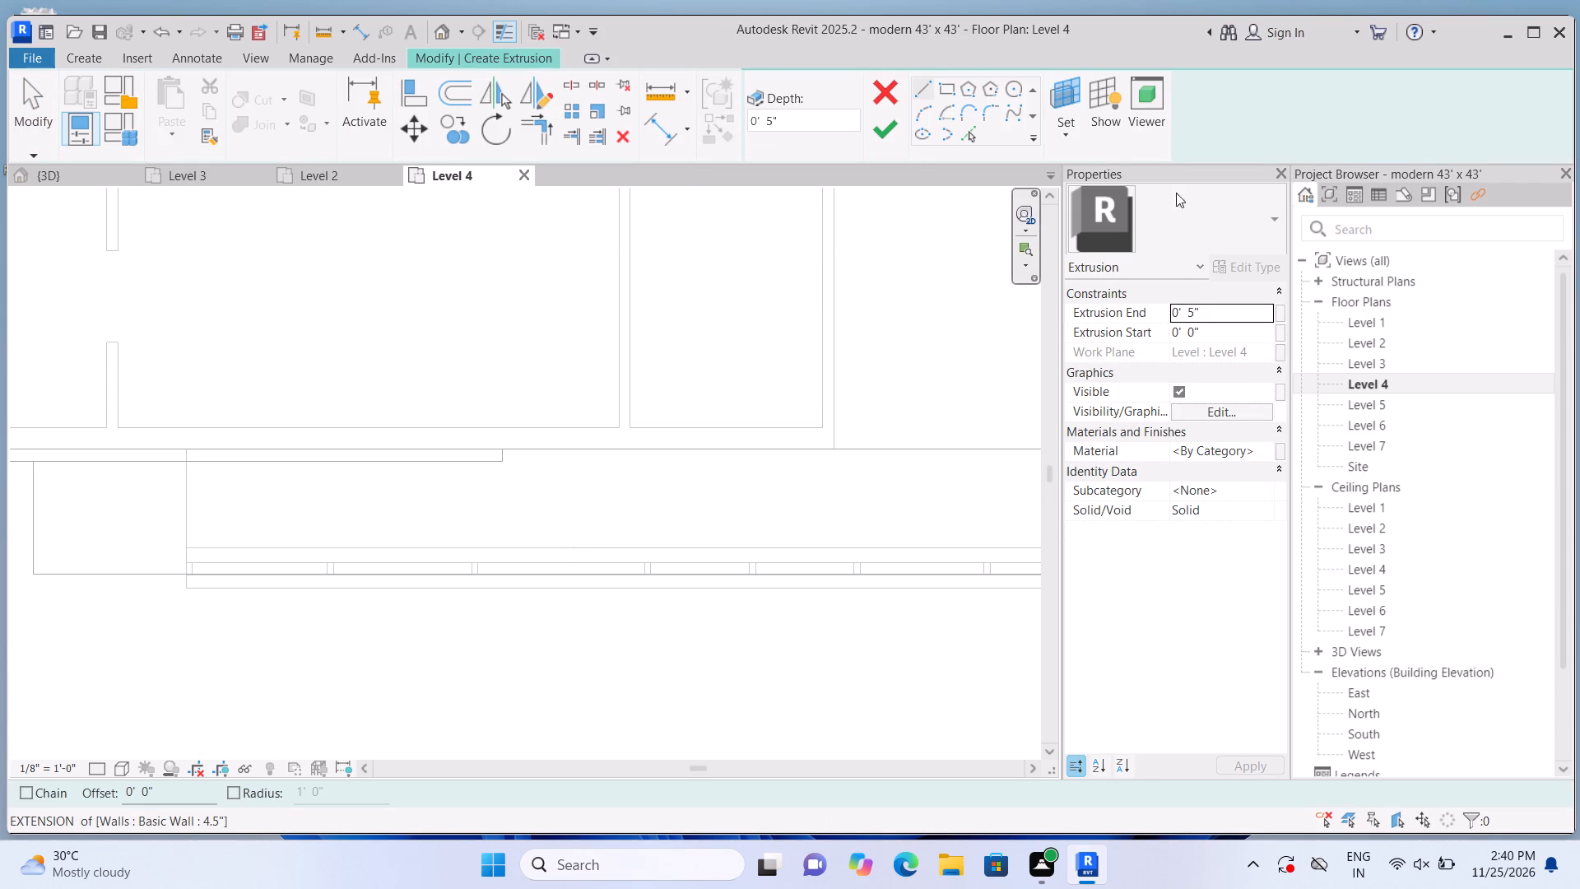
click(1066, 130)
click(1096, 202)
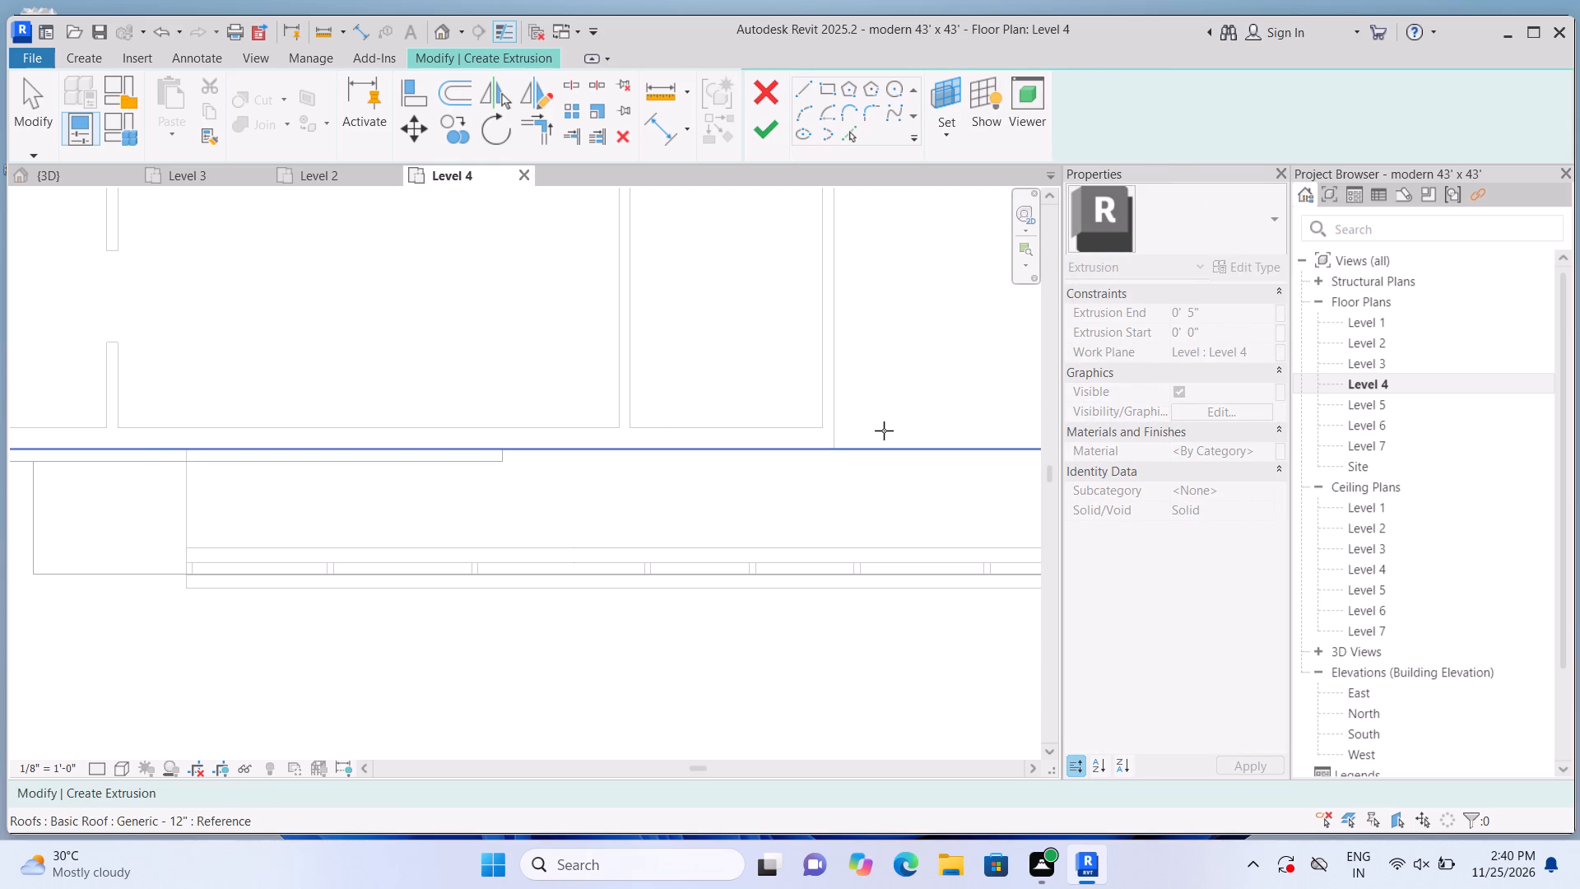
scroll(884, 408, down, 3)
middle_drag(862, 449, 699, 458)
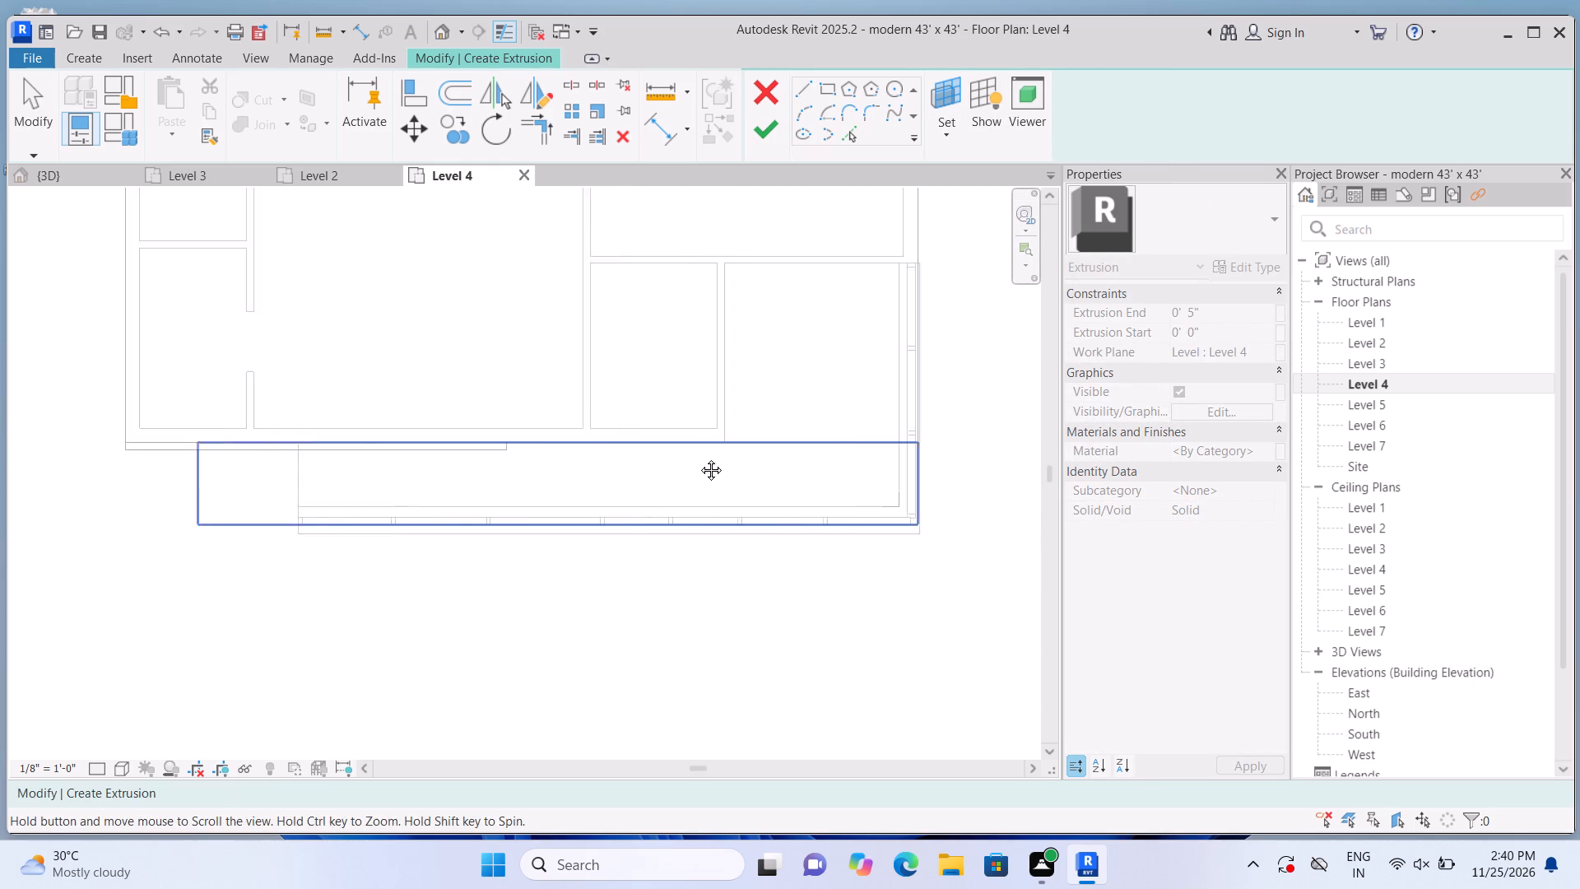
middle_drag(699, 458, 692, 458)
scroll(692, 458, down, 1)
scroll(640, 477, up, 2)
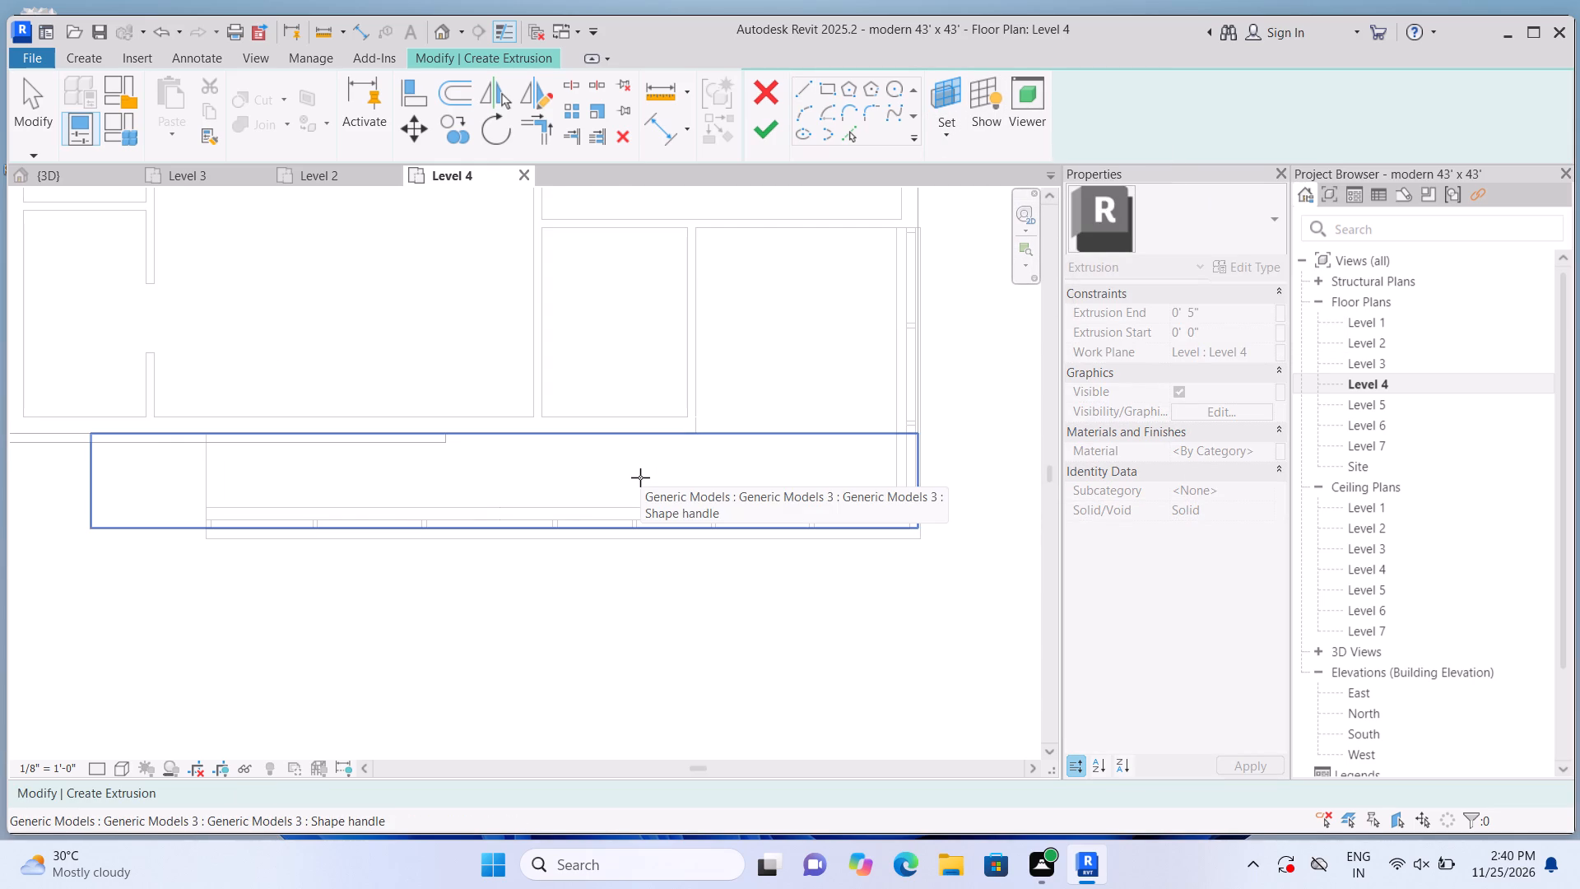
click(640, 477)
click(948, 86)
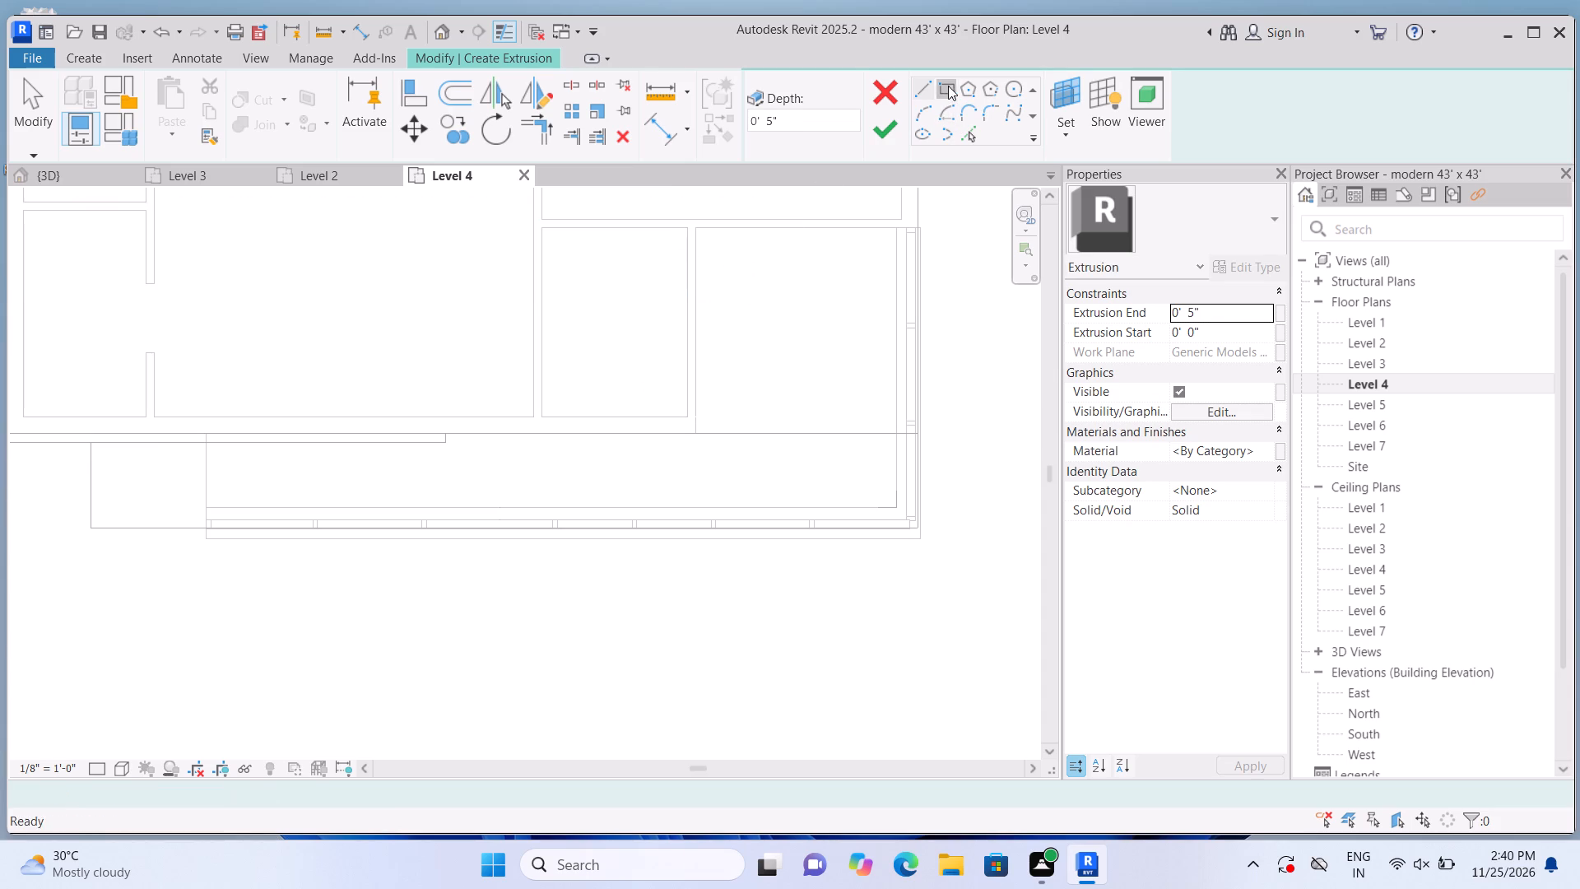
scroll(448, 455, up, 6)
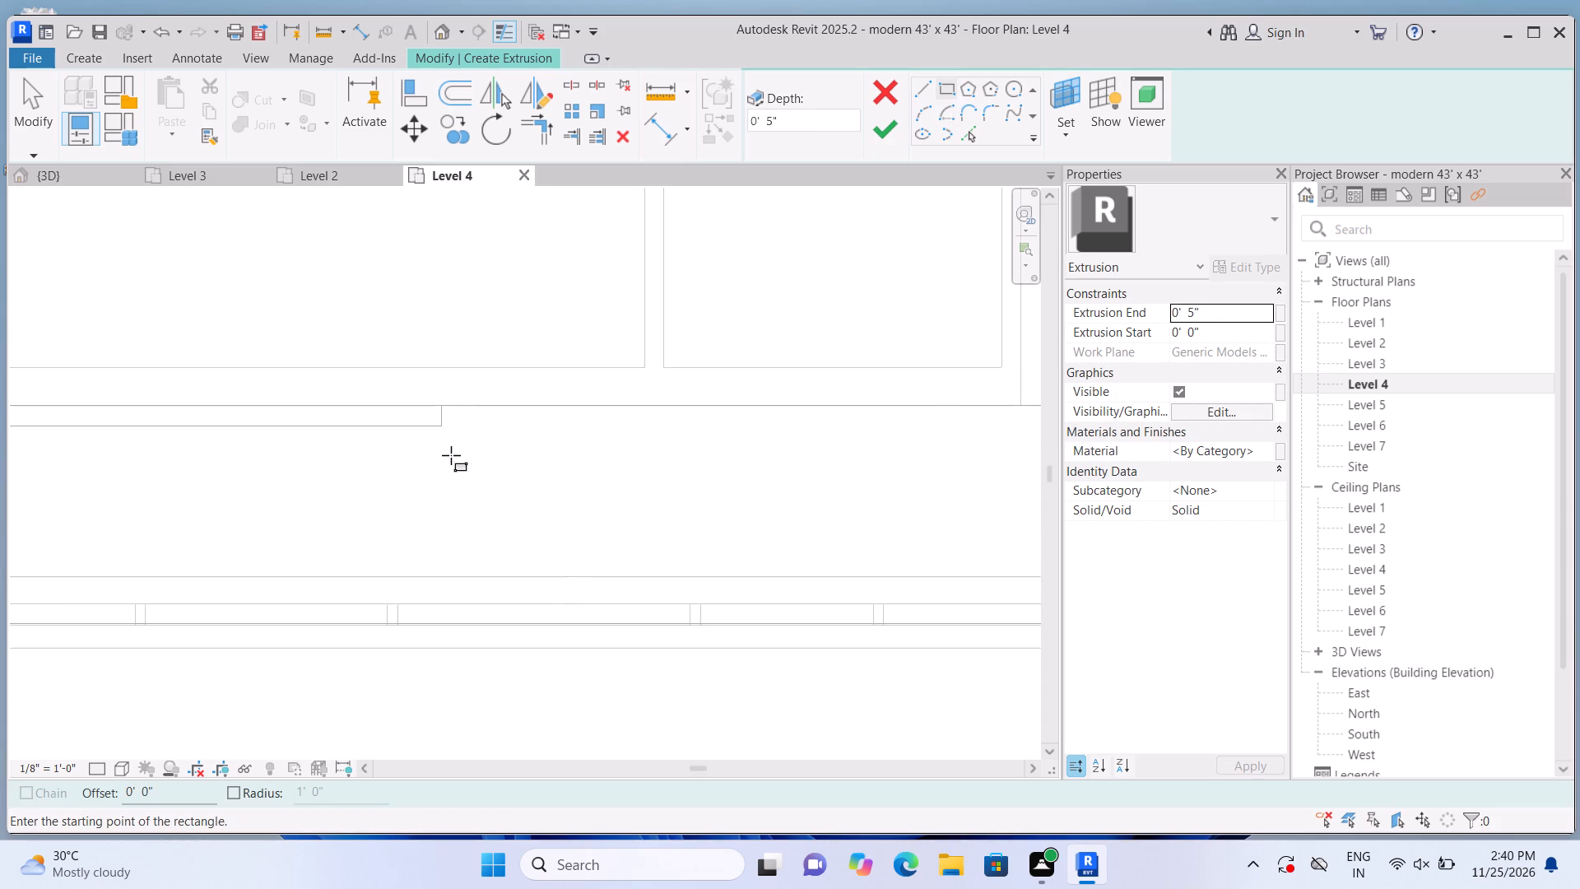
scroll(453, 455, down, 2)
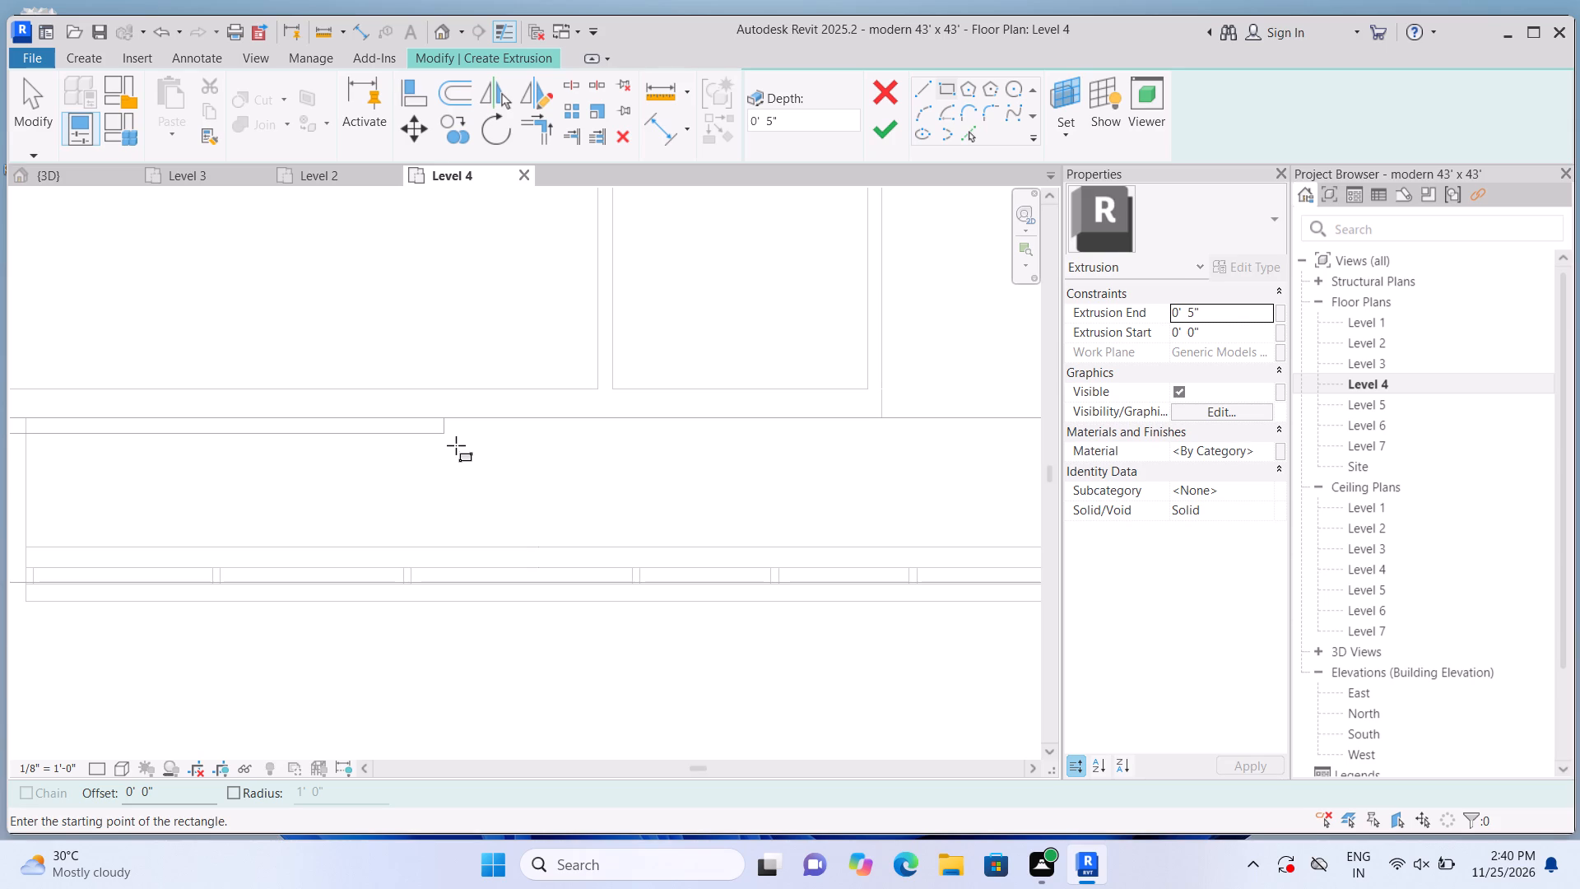
click(448, 417)
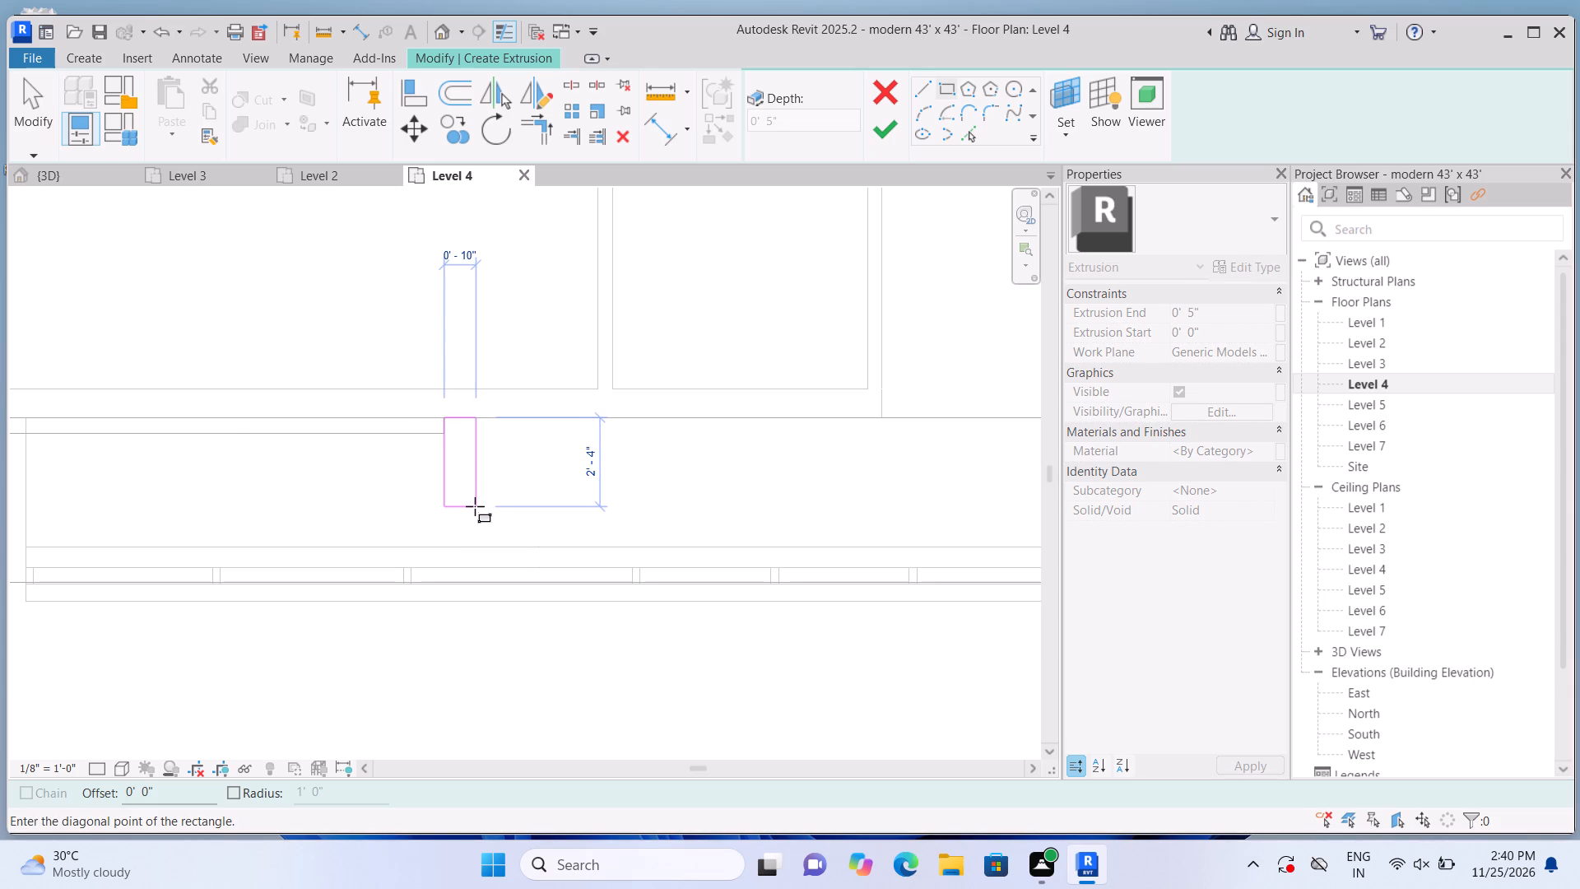
click(887, 132)
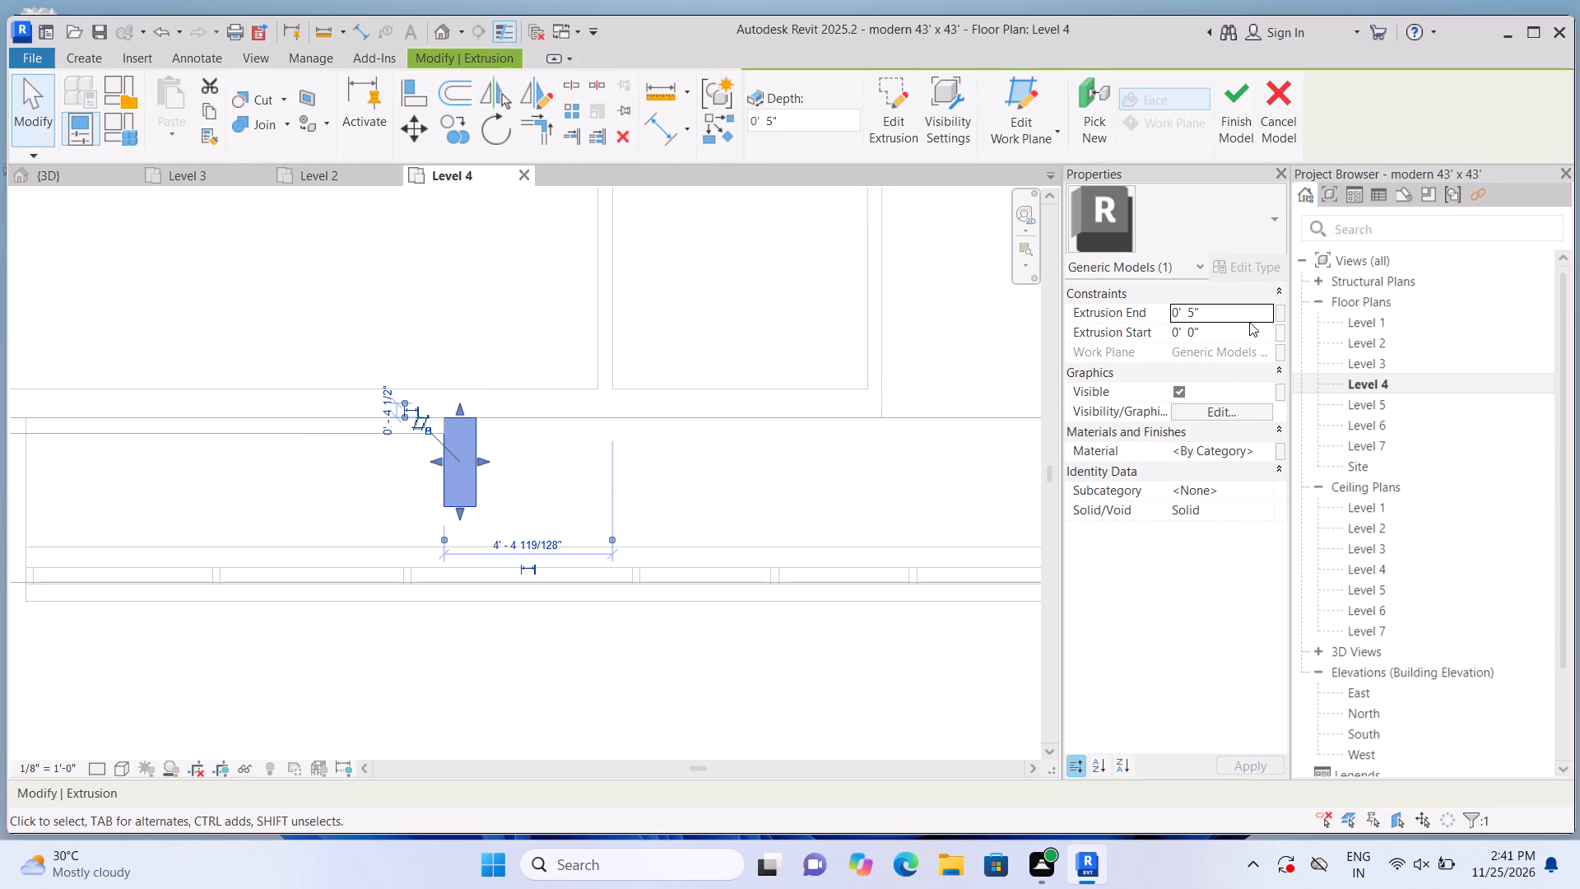
Set the extrusion end of the new rectangular block to 1' 0".
click(1248, 309)
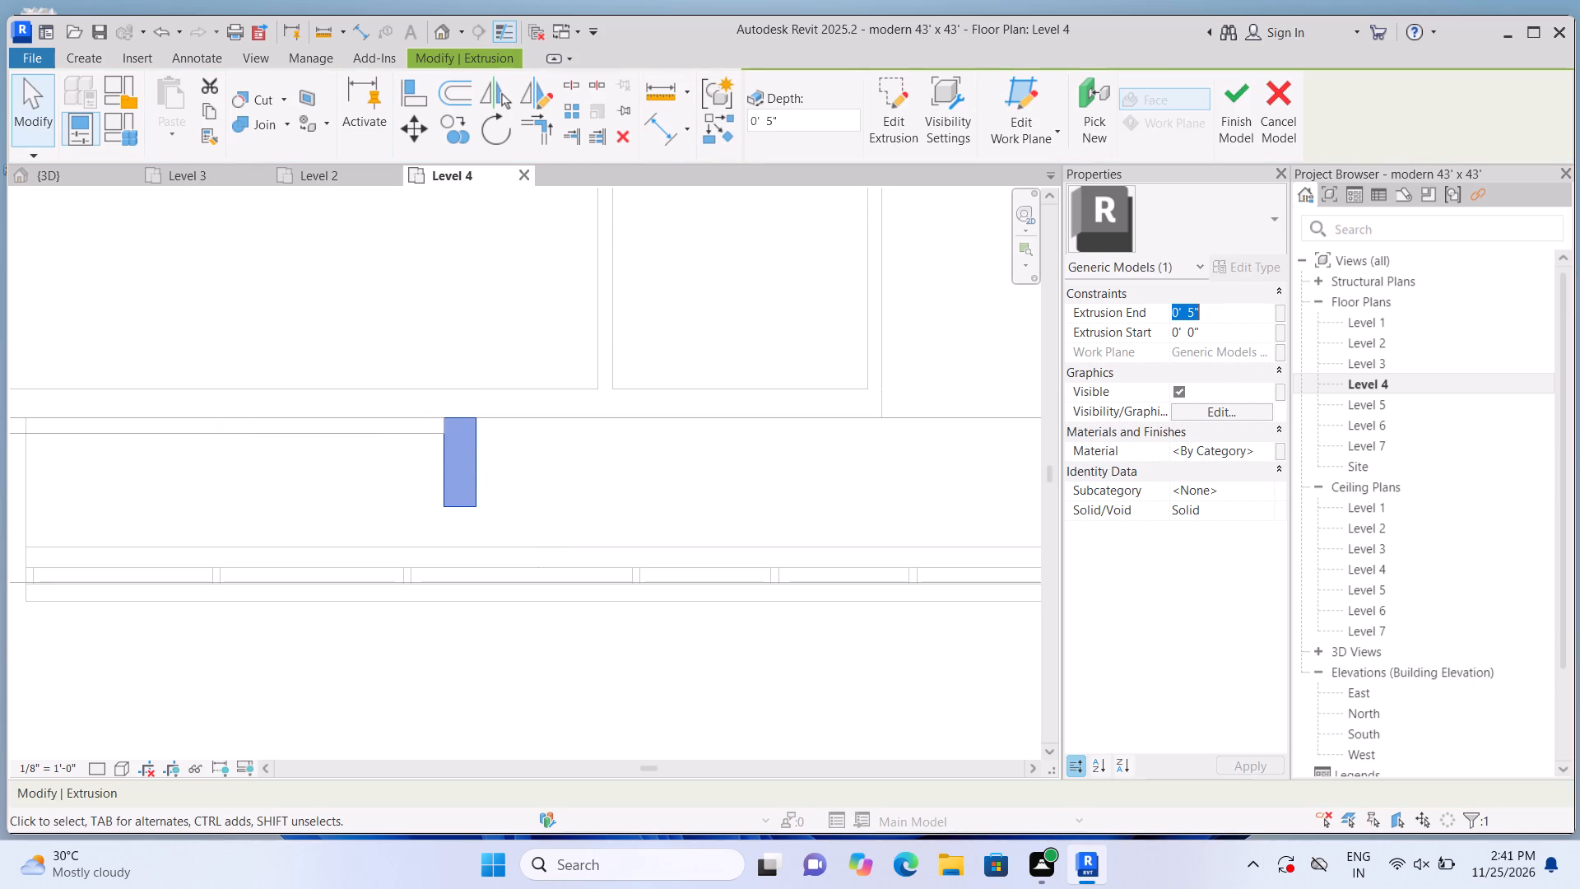
key(BackSpace)
text(1')
key(Return)
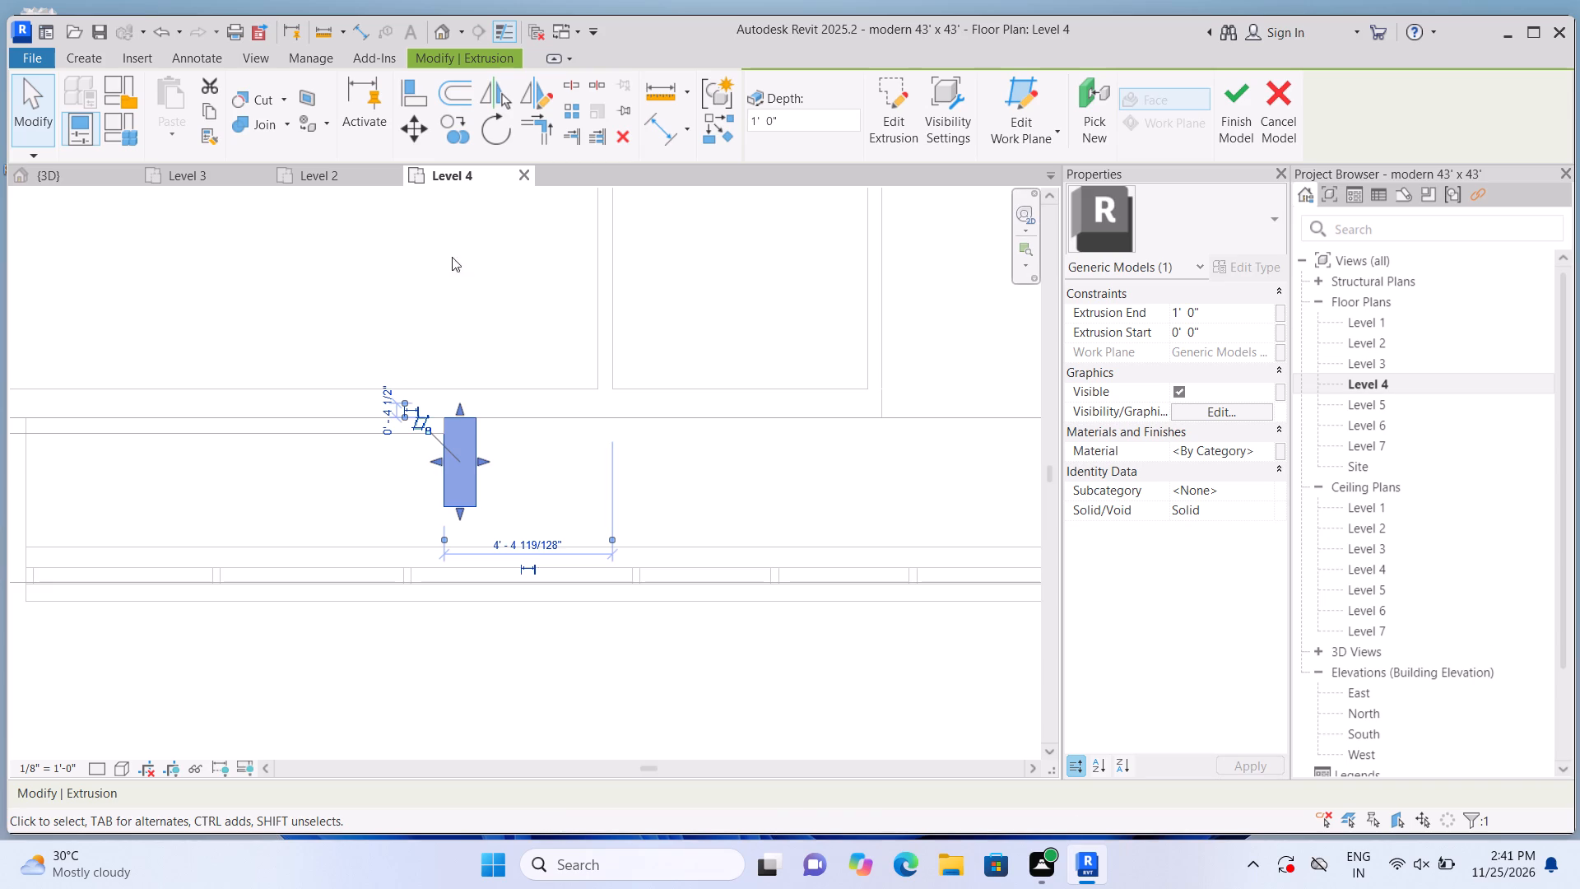
click(447, 204)
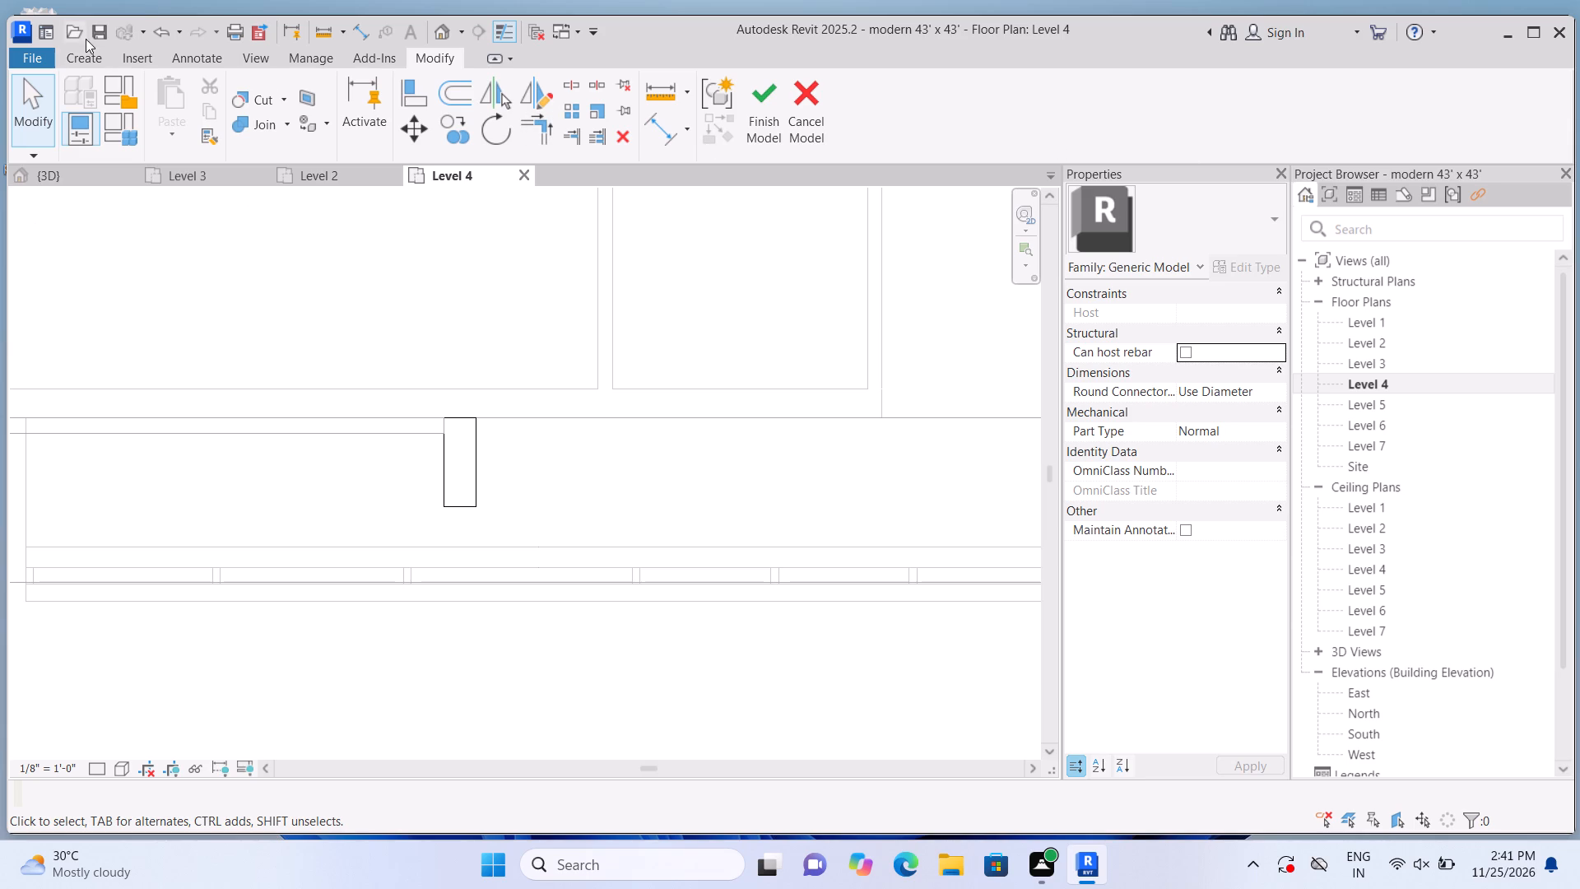
Create an extrusion on the front roof slab's face from a rectangle about 19' 10" by 0' 7", running from the short block's outer corner to the slab's inner end line.
click(87, 60)
click(174, 134)
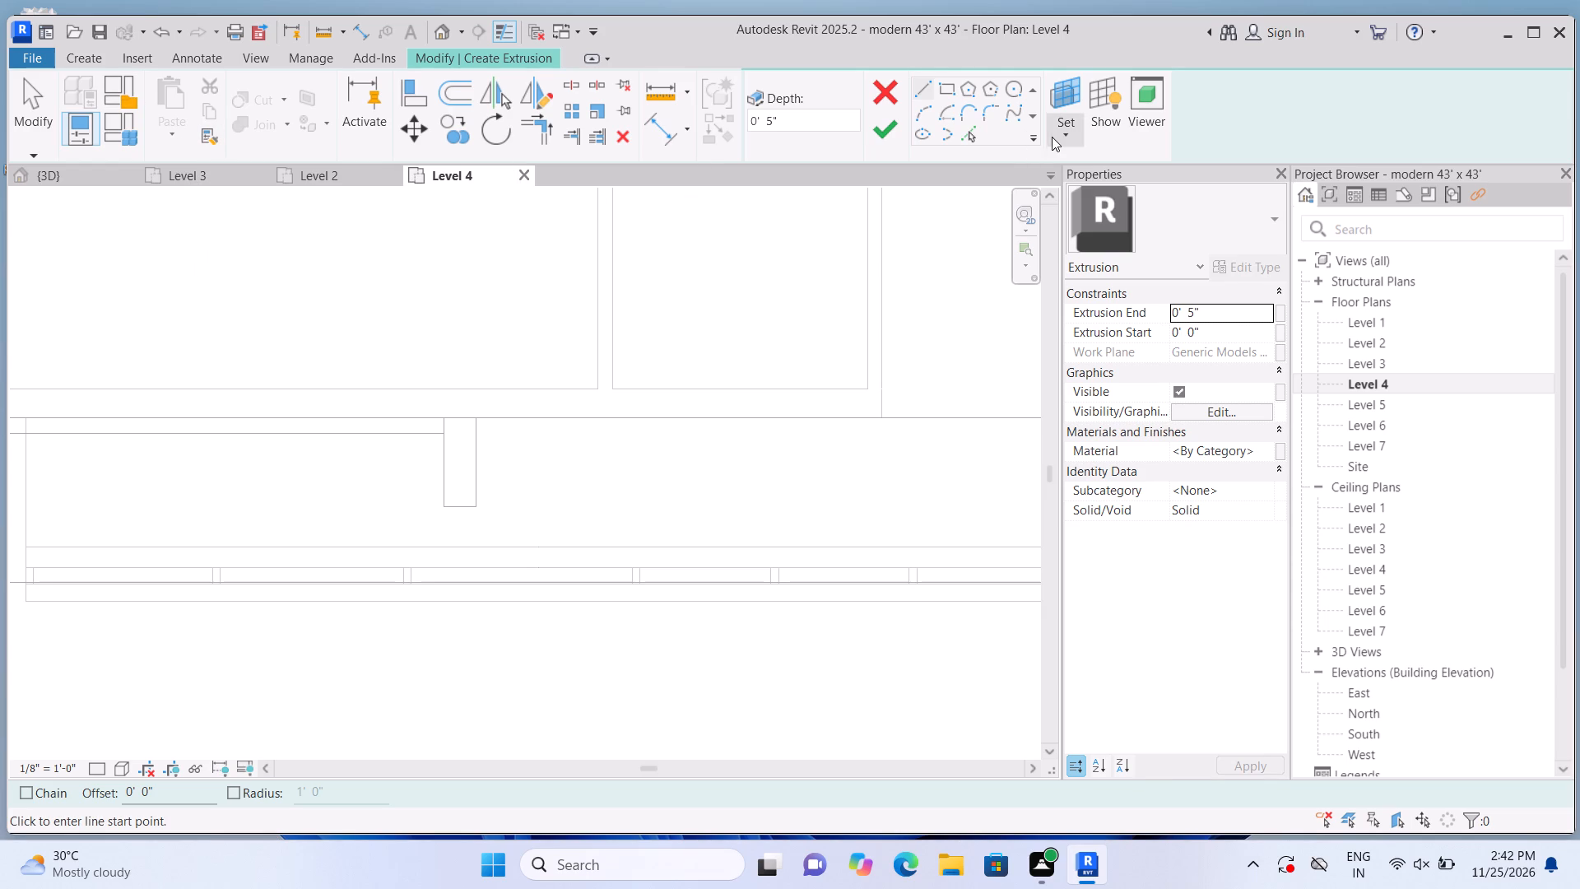
click(1074, 140)
click(1090, 208)
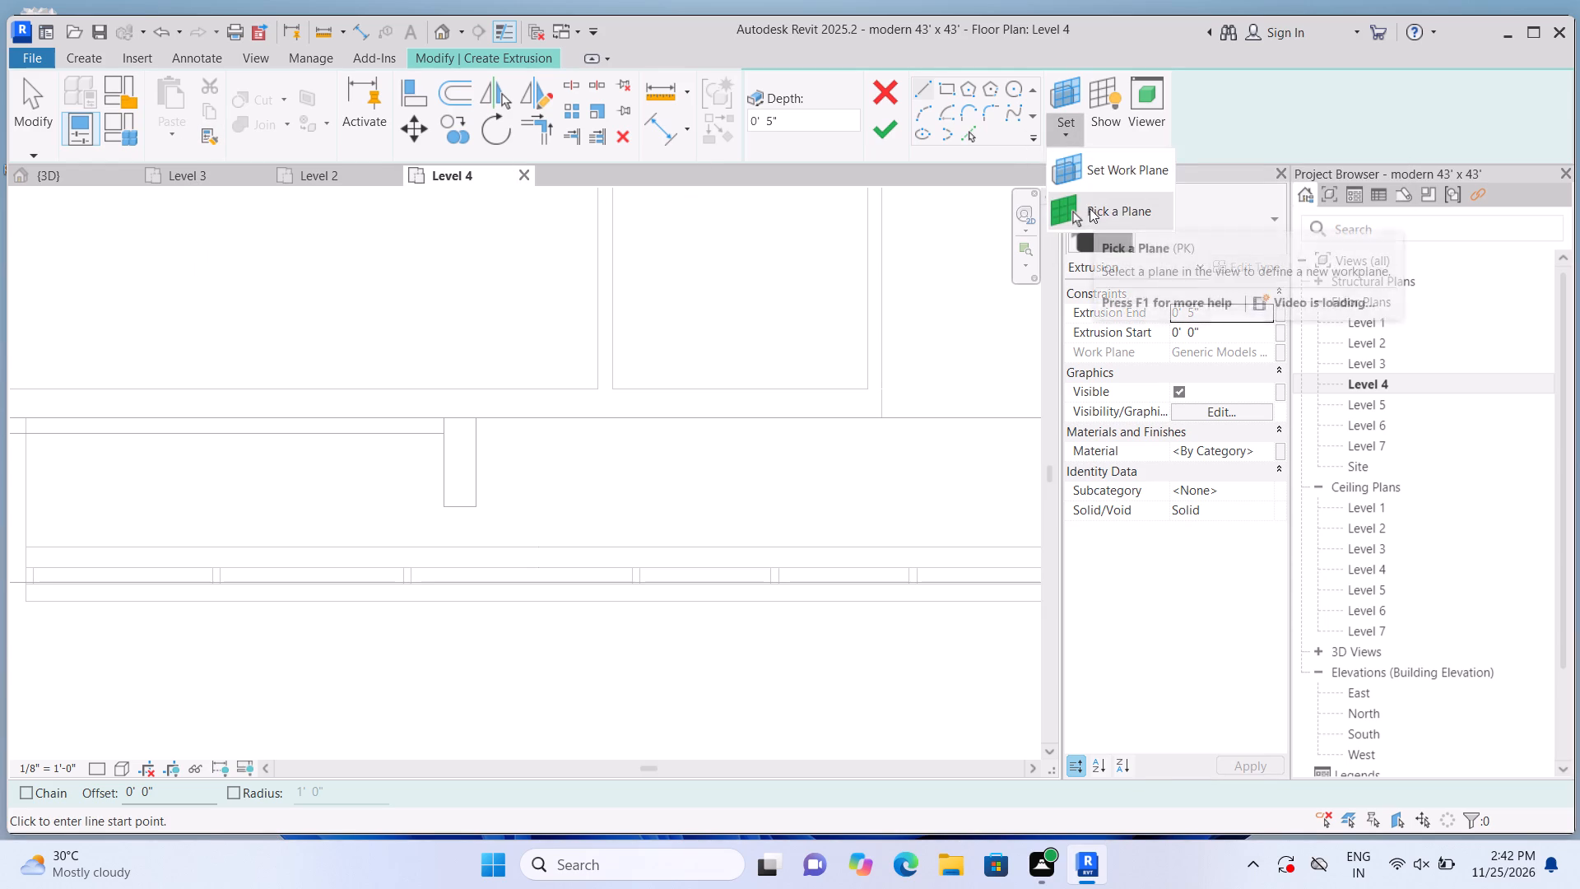
click(872, 446)
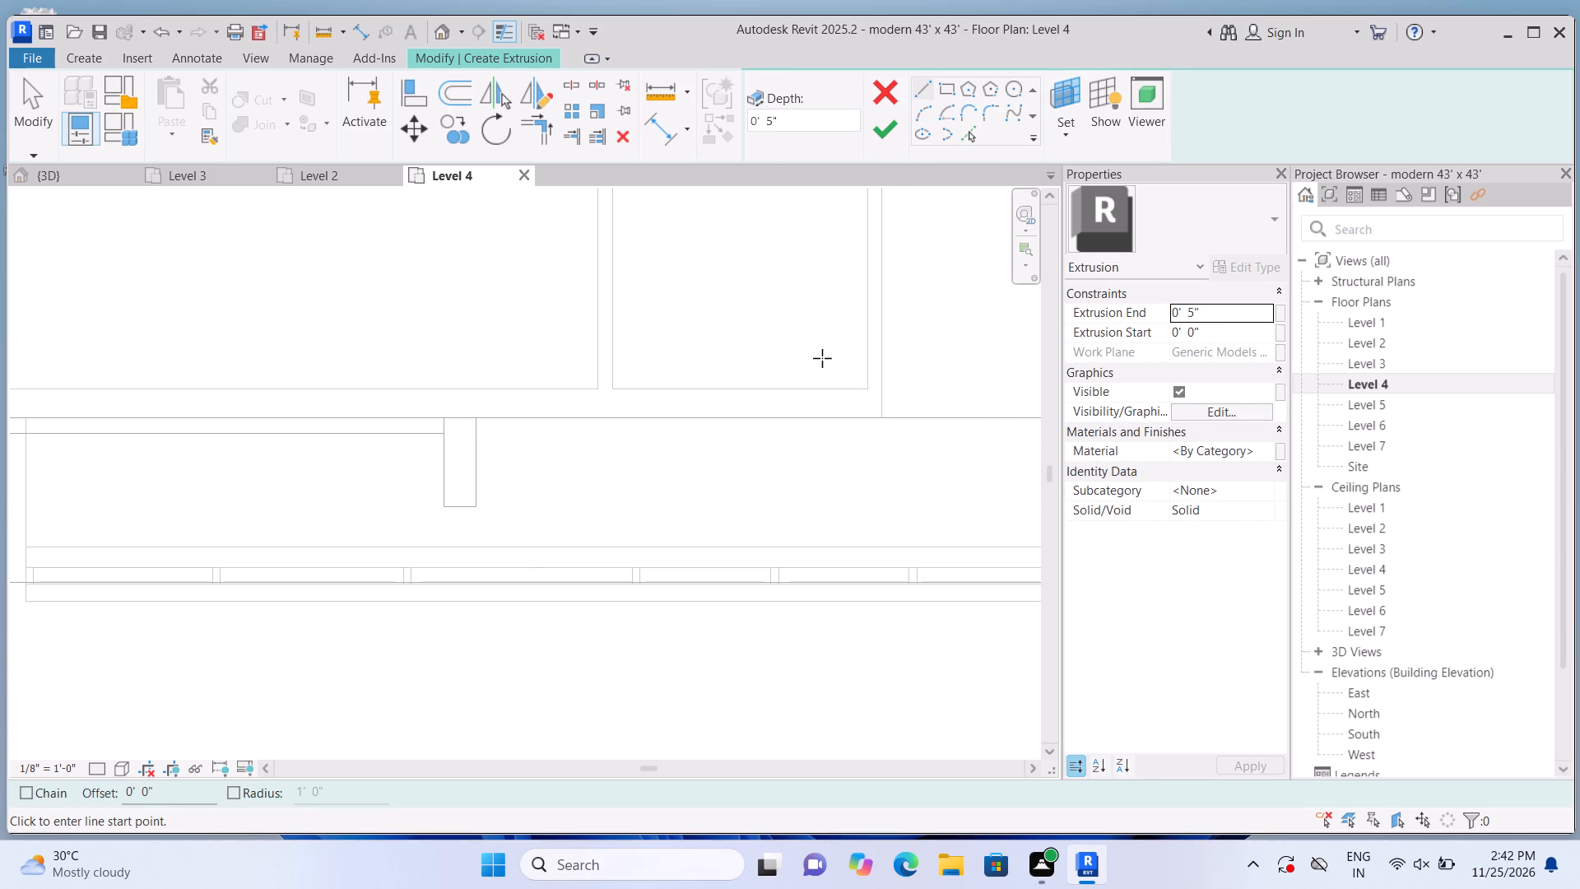
scroll(814, 367, down, 1)
scroll(577, 494, up, 1)
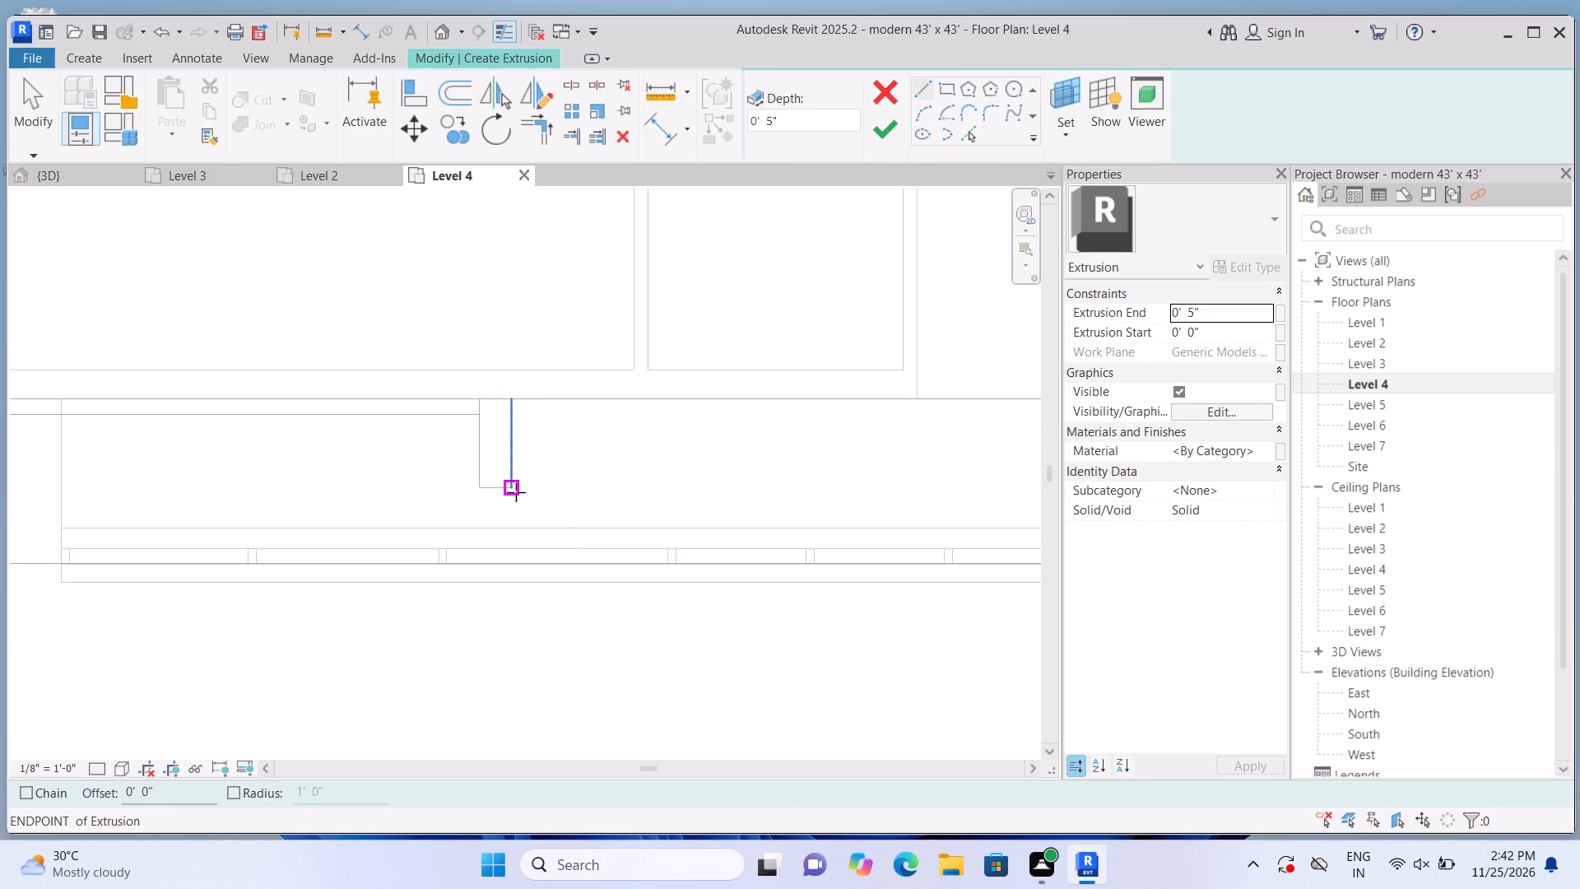
click(516, 488)
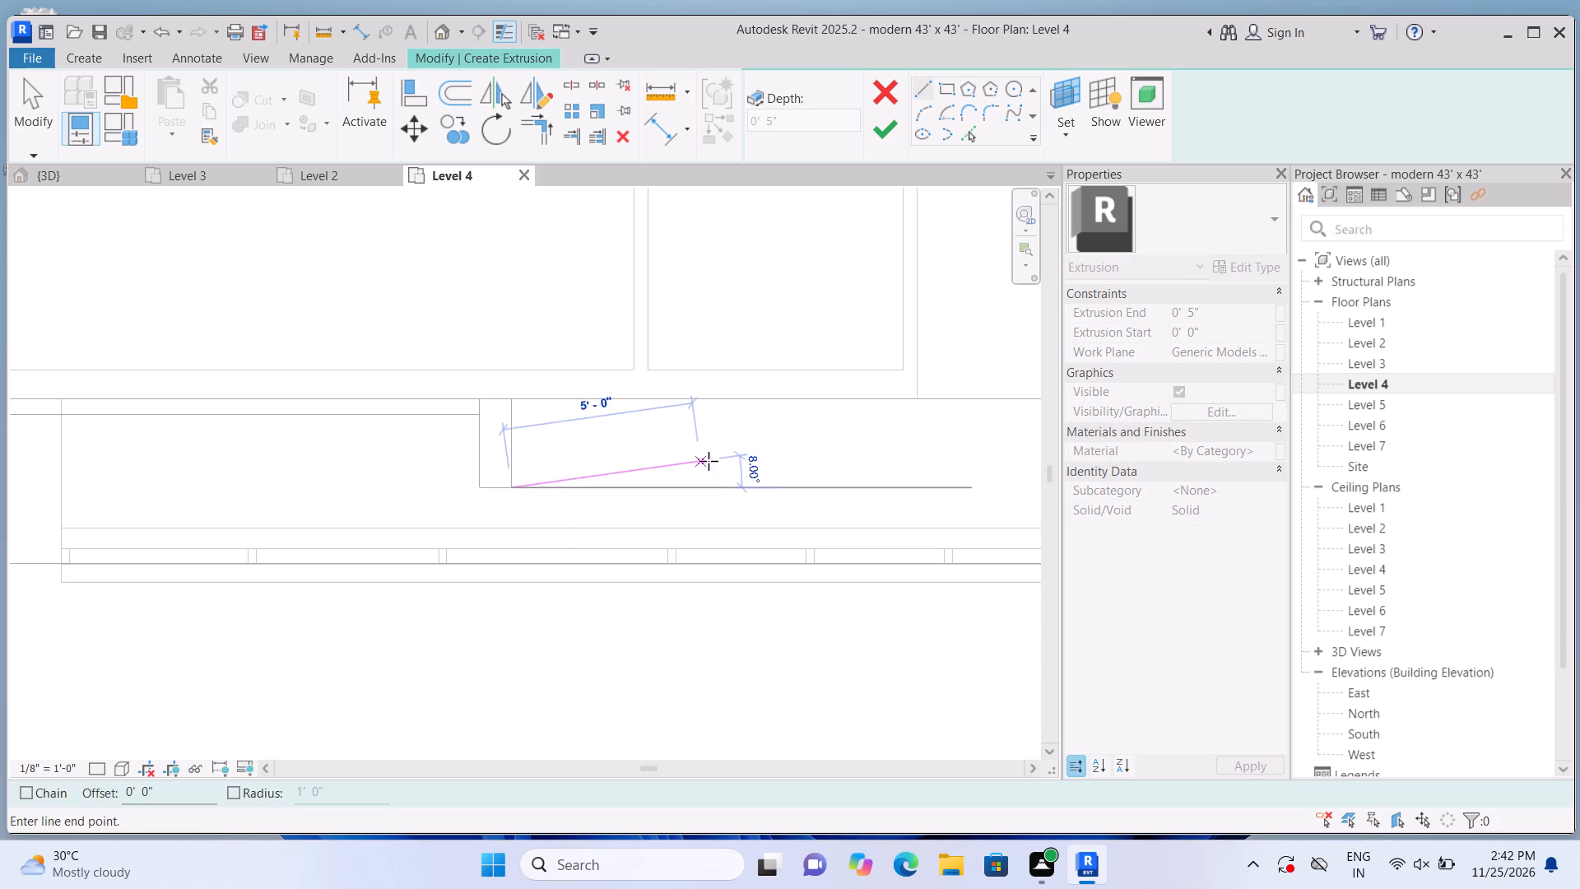
click(947, 90)
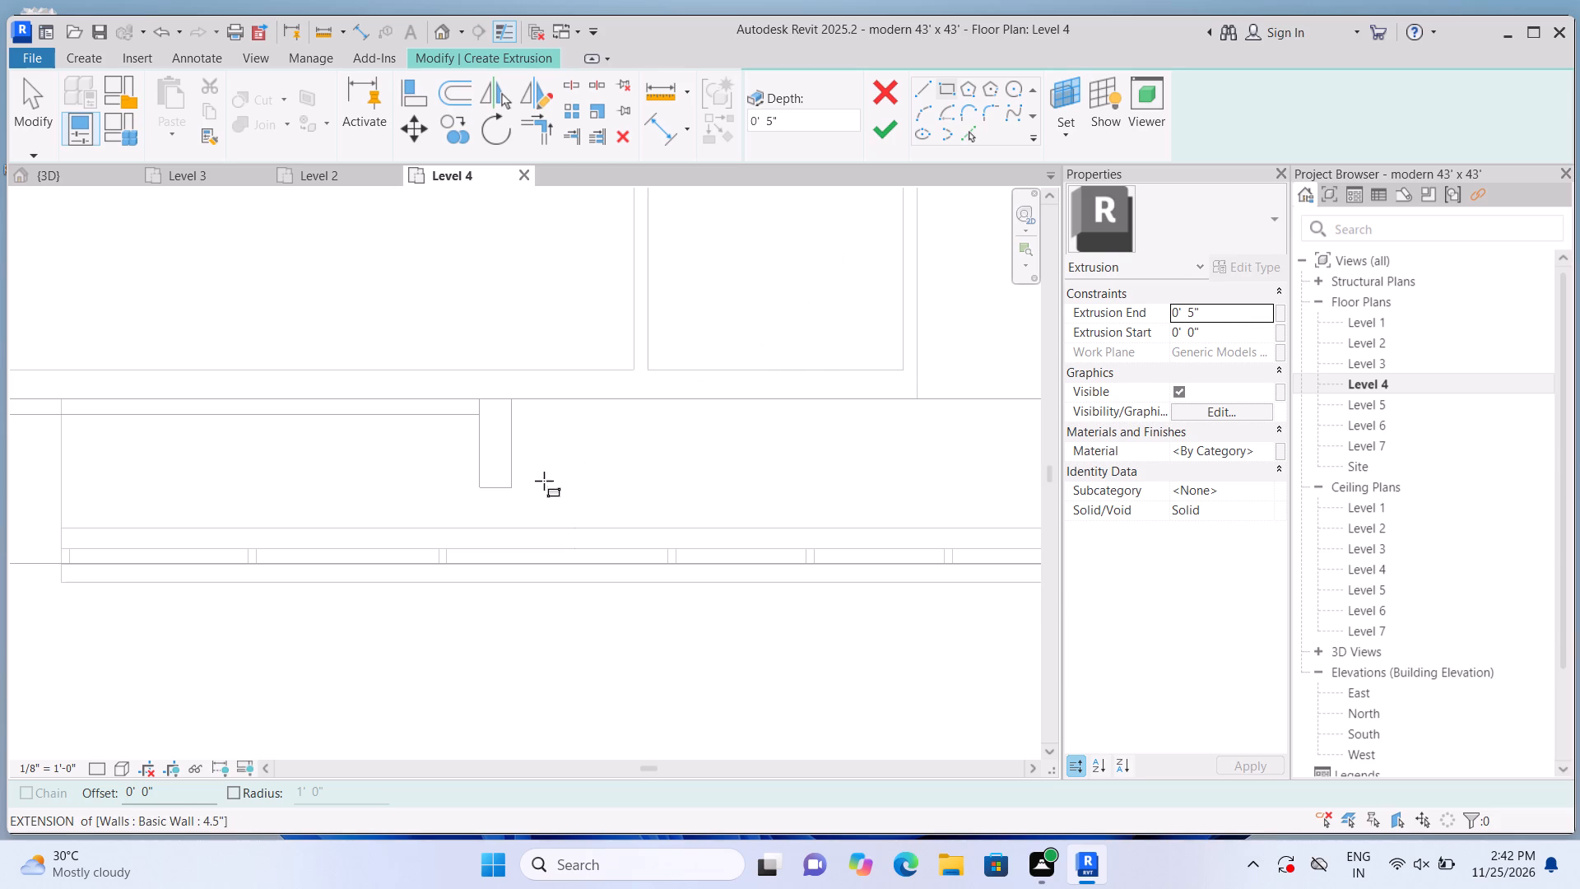
click(515, 486)
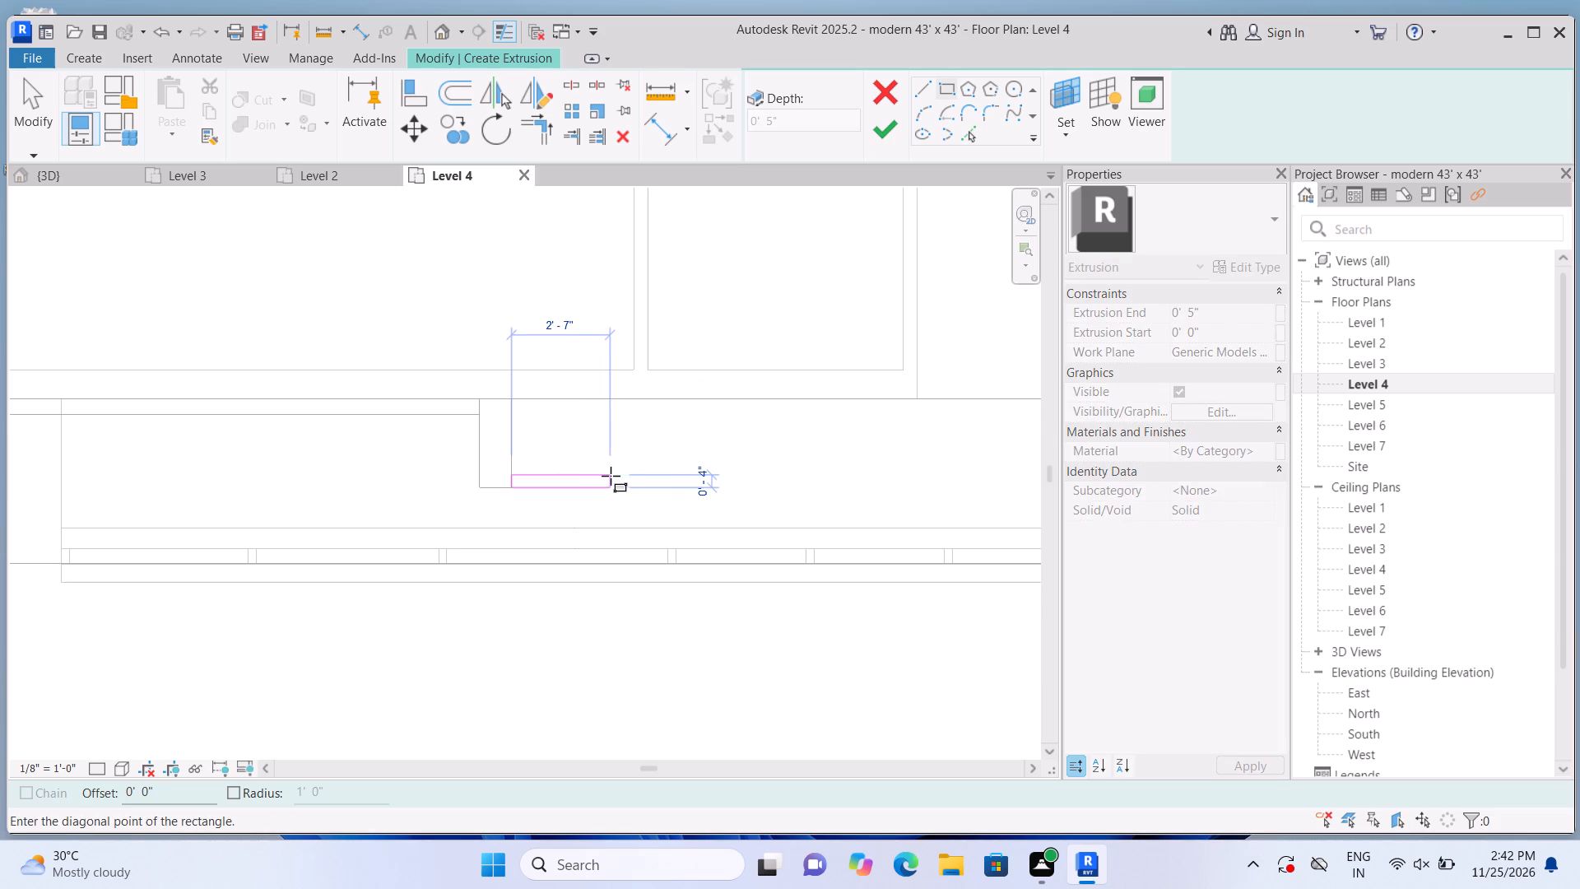
middle_drag(599, 466, 470, 401)
scroll(546, 412, down, 2)
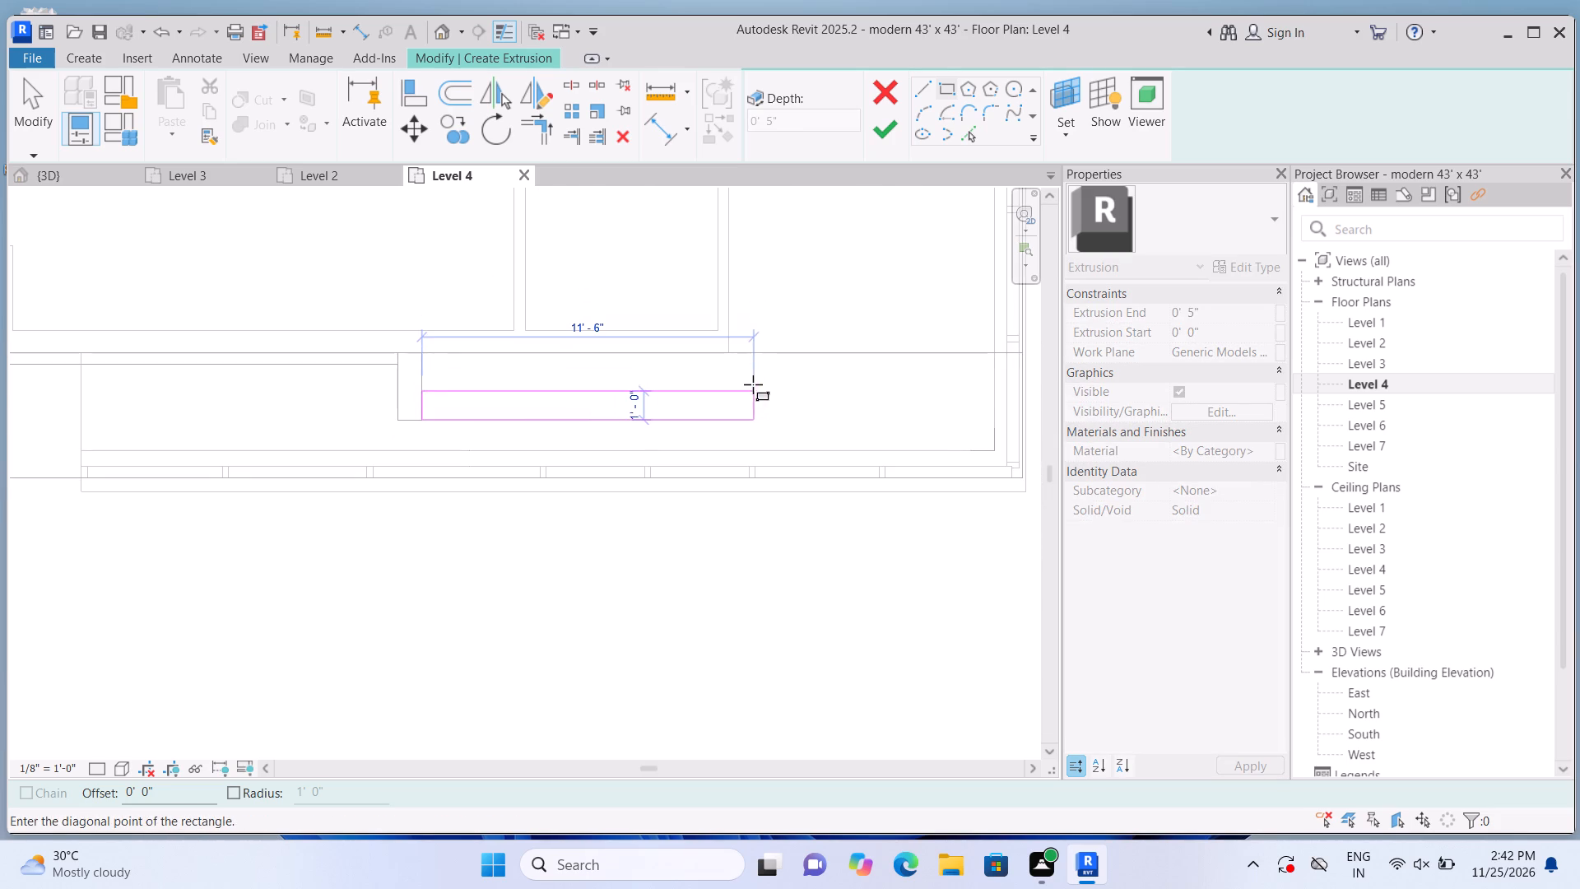
middle_drag(753, 384, 621, 348)
scroll(864, 374, up, 1)
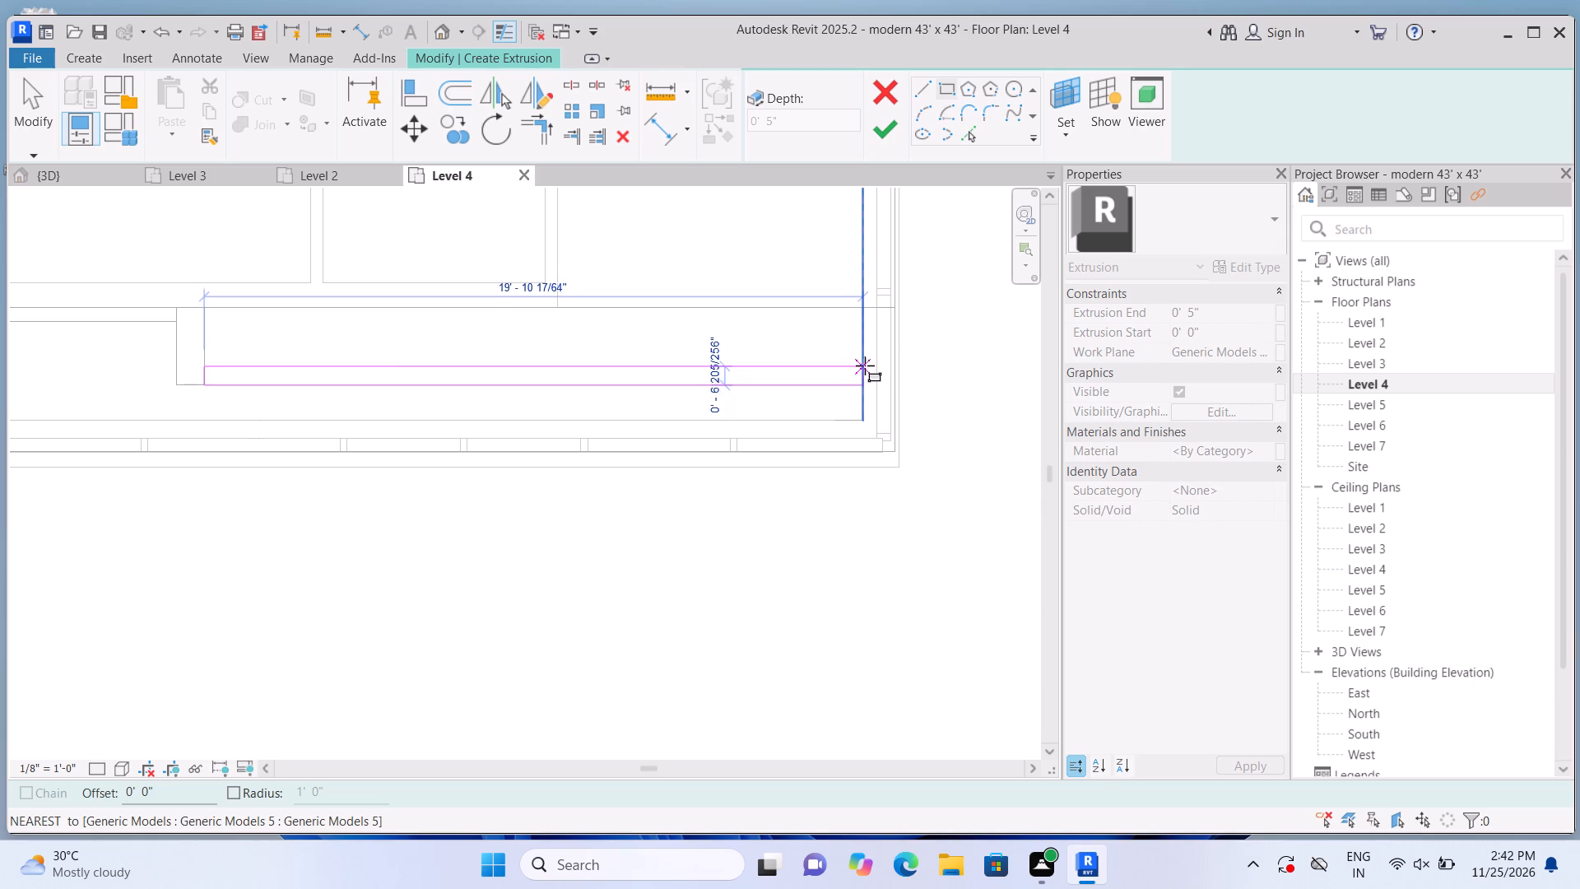
click(865, 365)
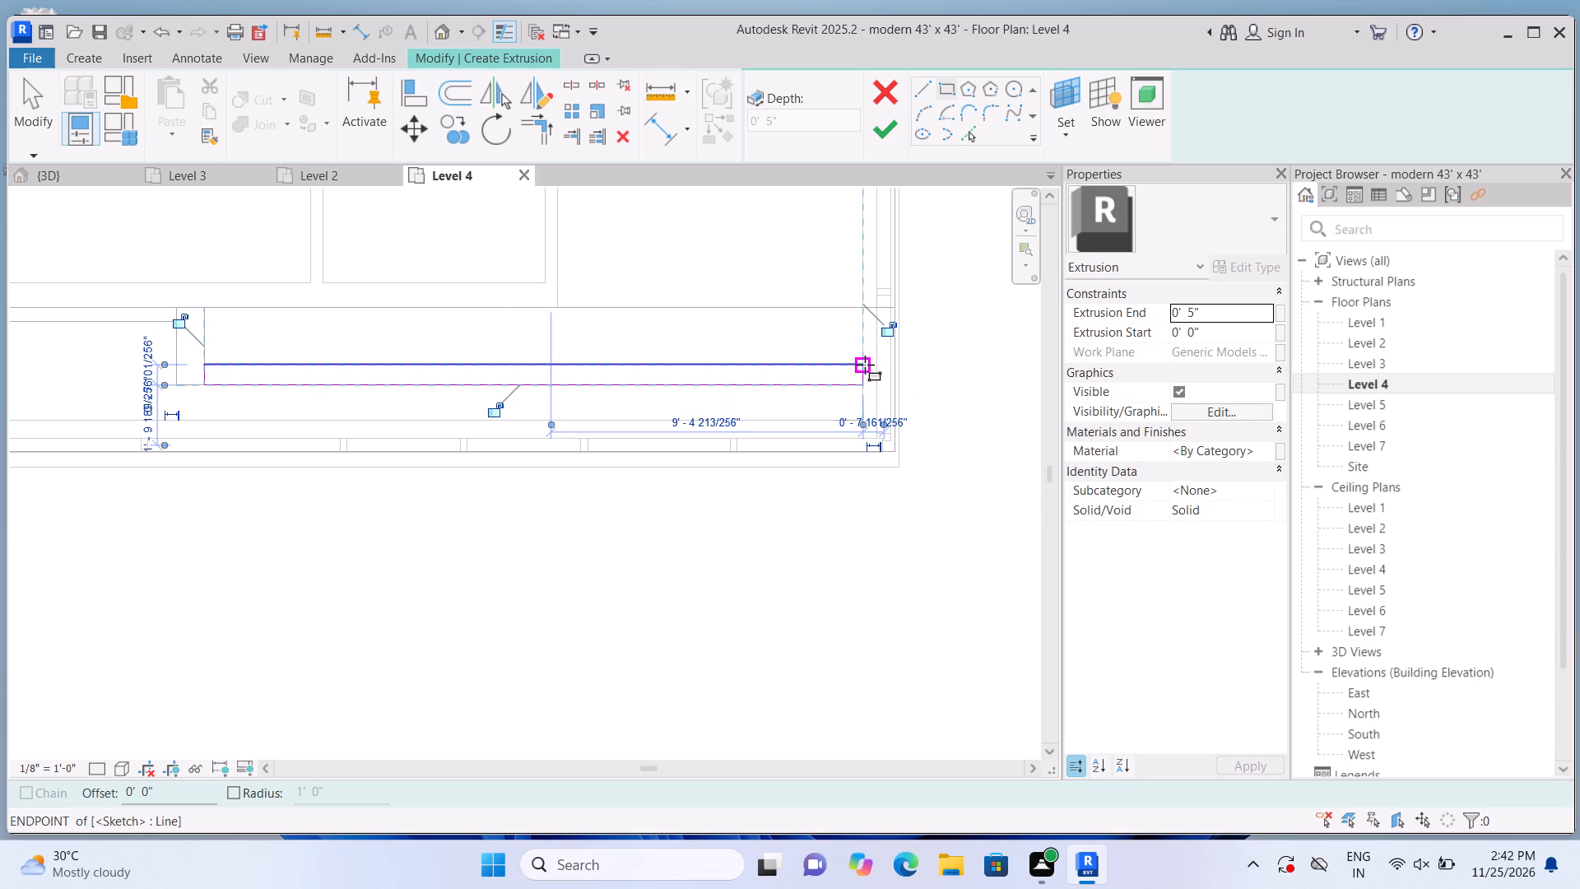
double_click(889, 135)
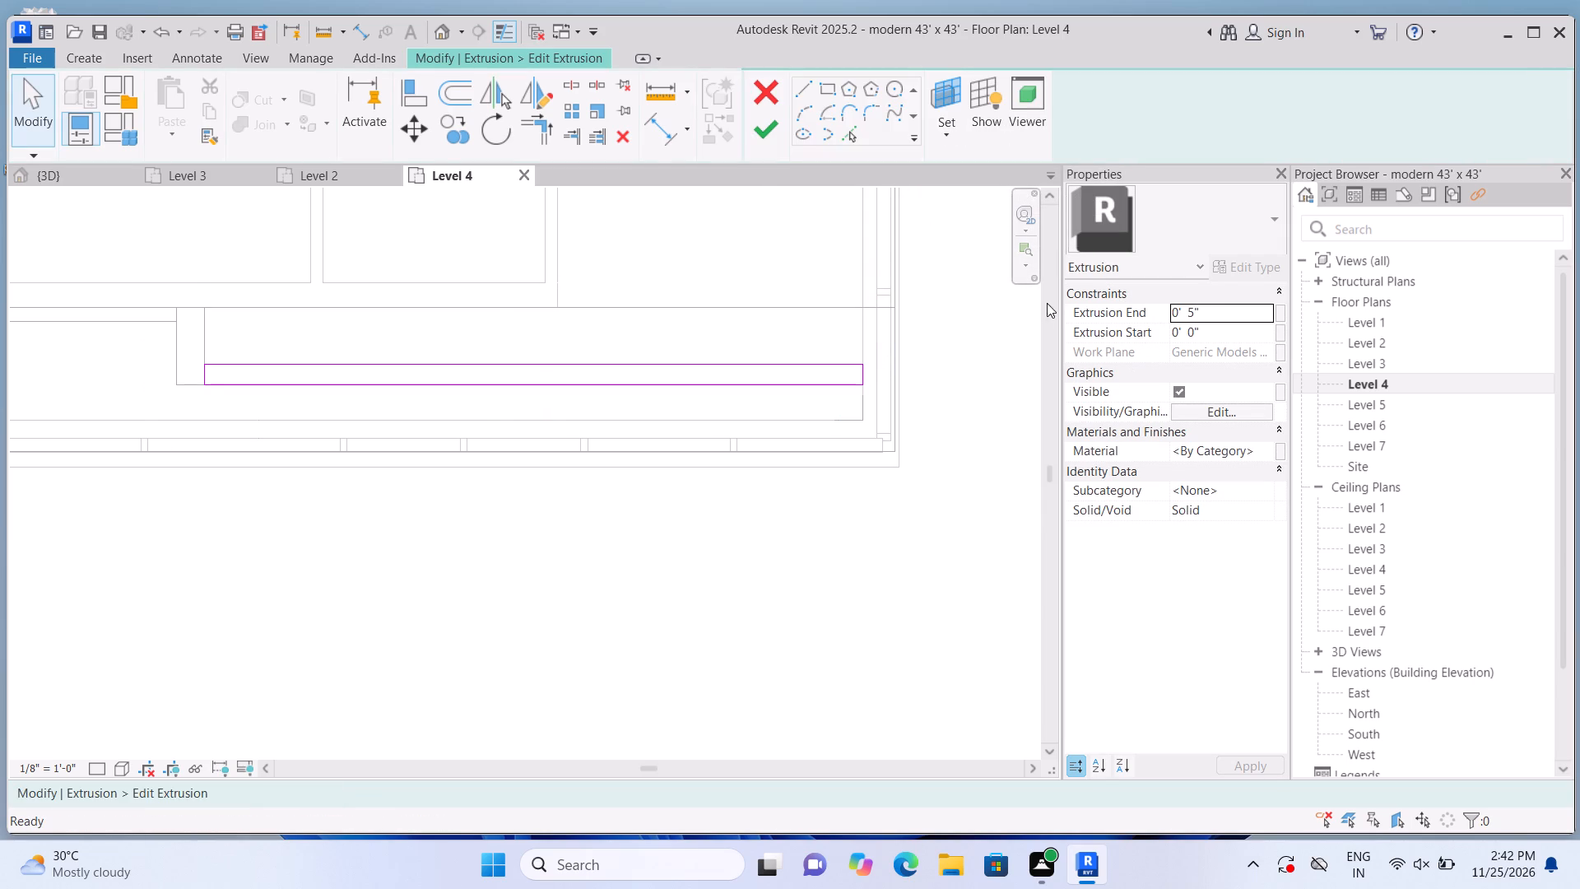
click(769, 126)
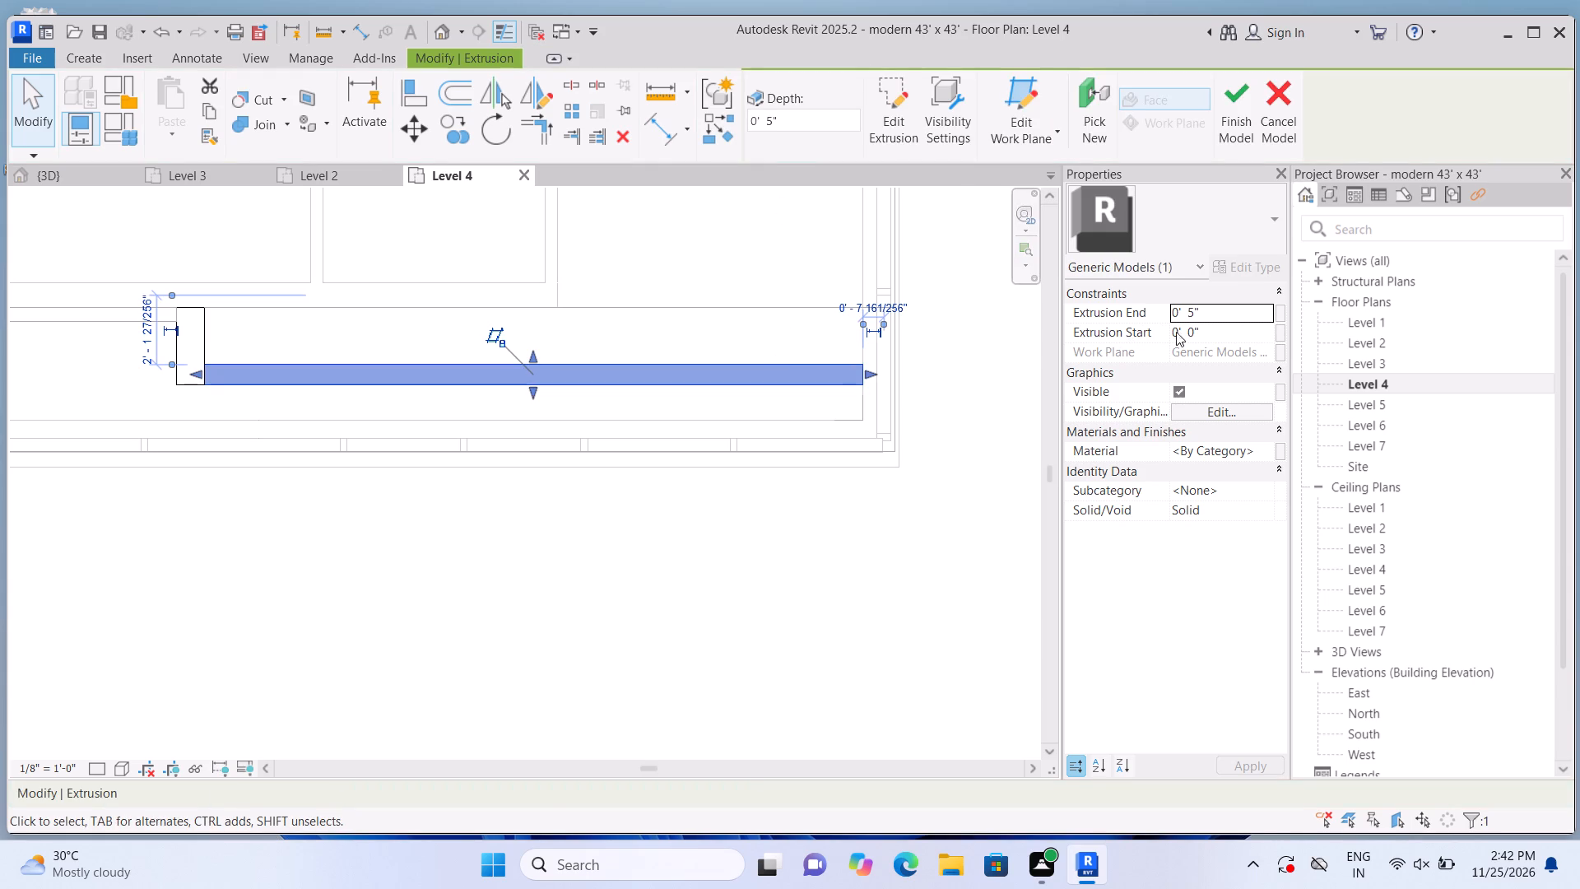
Set the extrusion end of the new long strip to 1' 0".
click(1224, 305)
key(BackSpace)
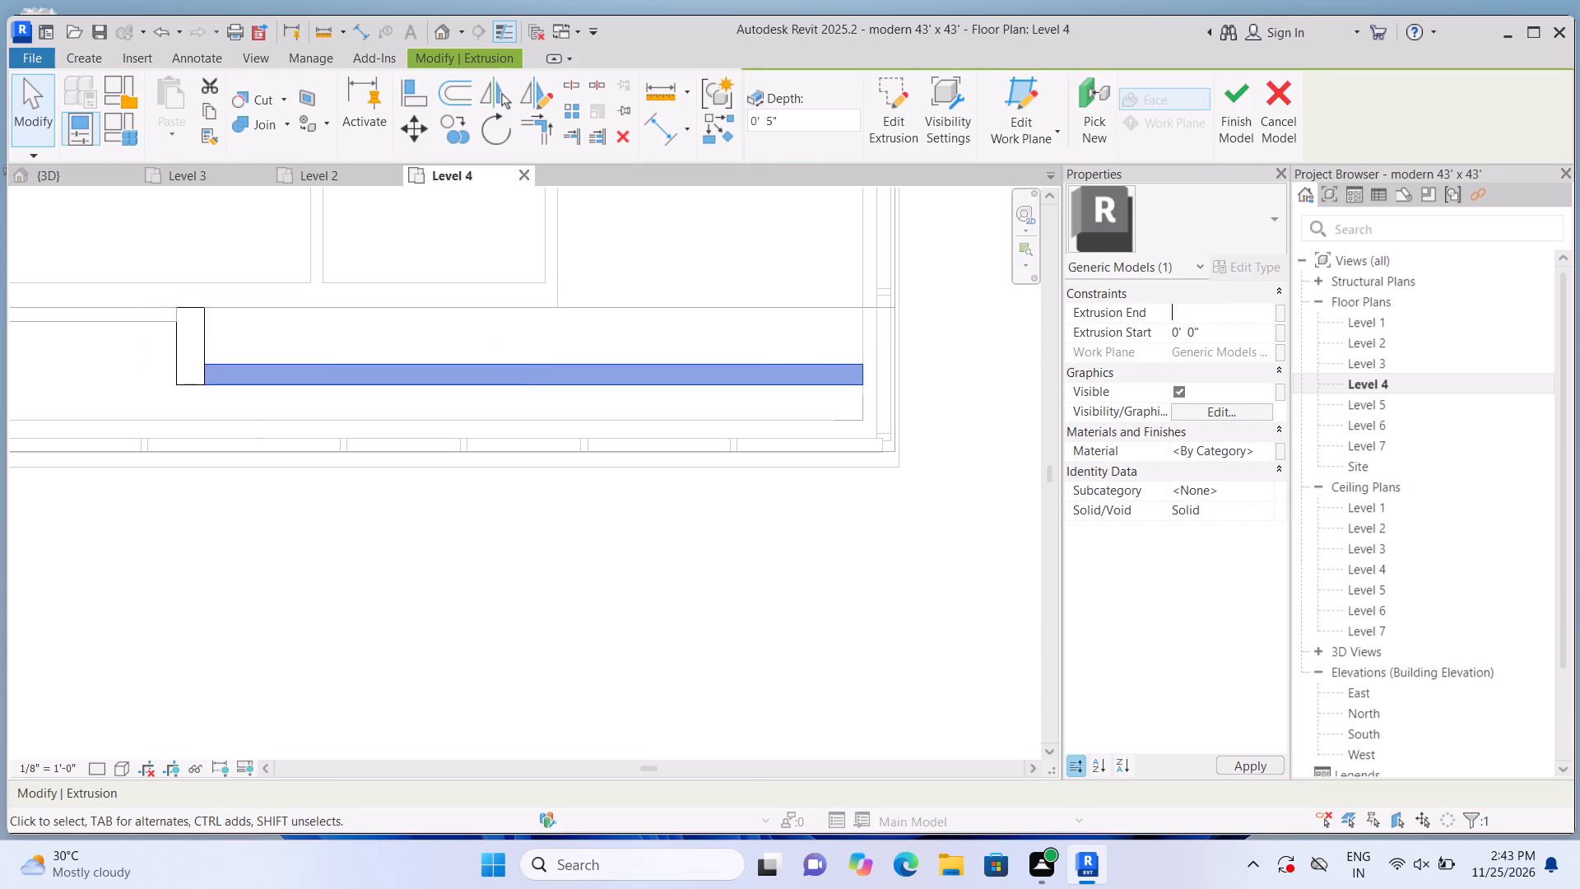
text(1')
key(Return)
click(819, 540)
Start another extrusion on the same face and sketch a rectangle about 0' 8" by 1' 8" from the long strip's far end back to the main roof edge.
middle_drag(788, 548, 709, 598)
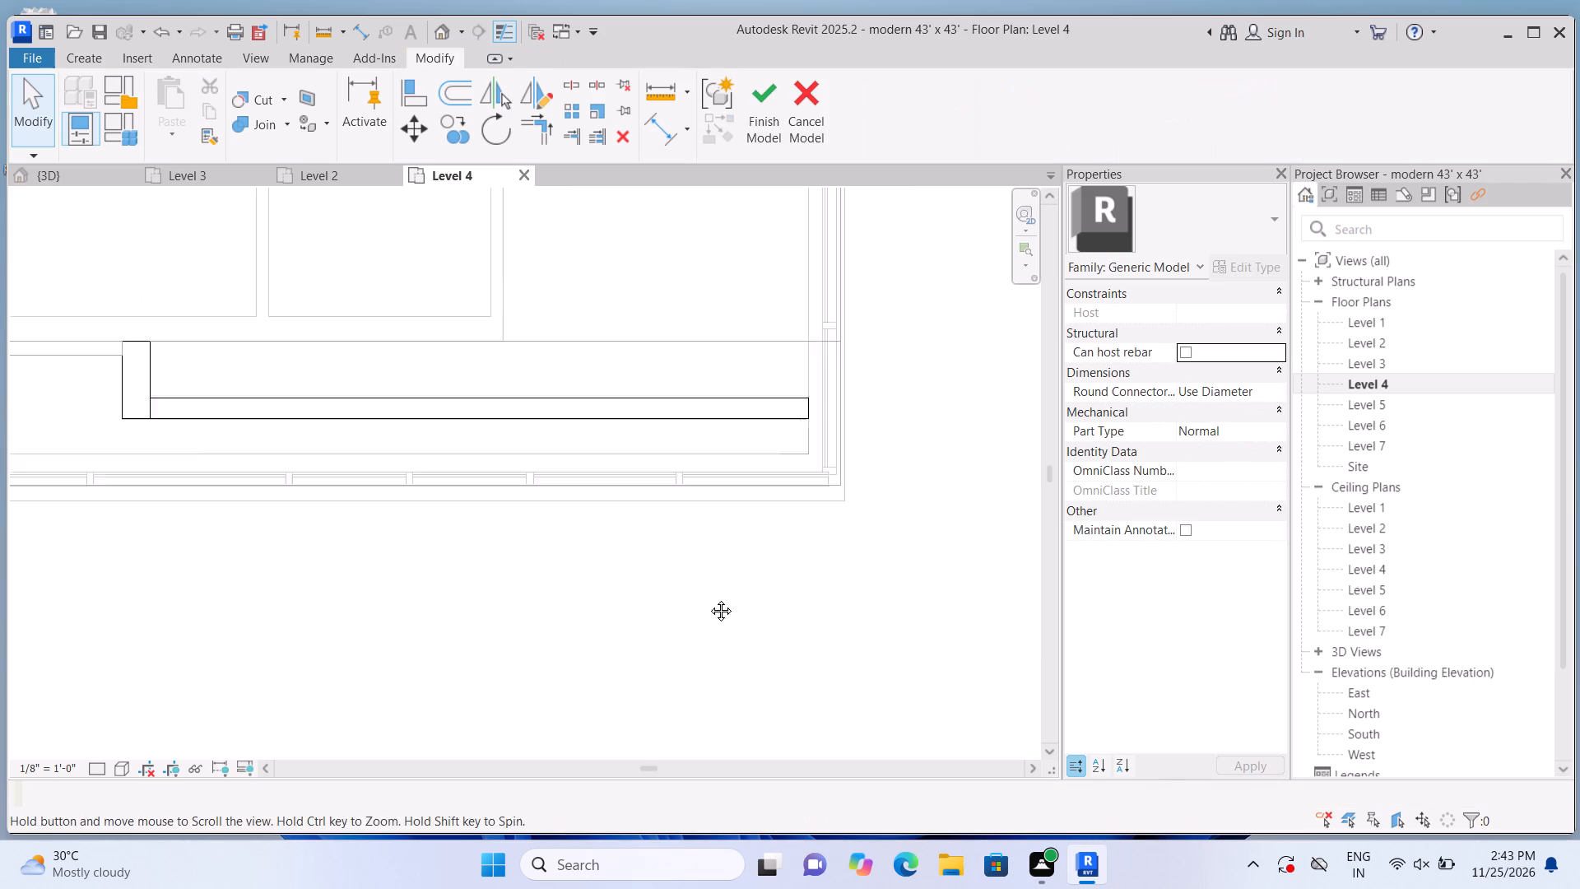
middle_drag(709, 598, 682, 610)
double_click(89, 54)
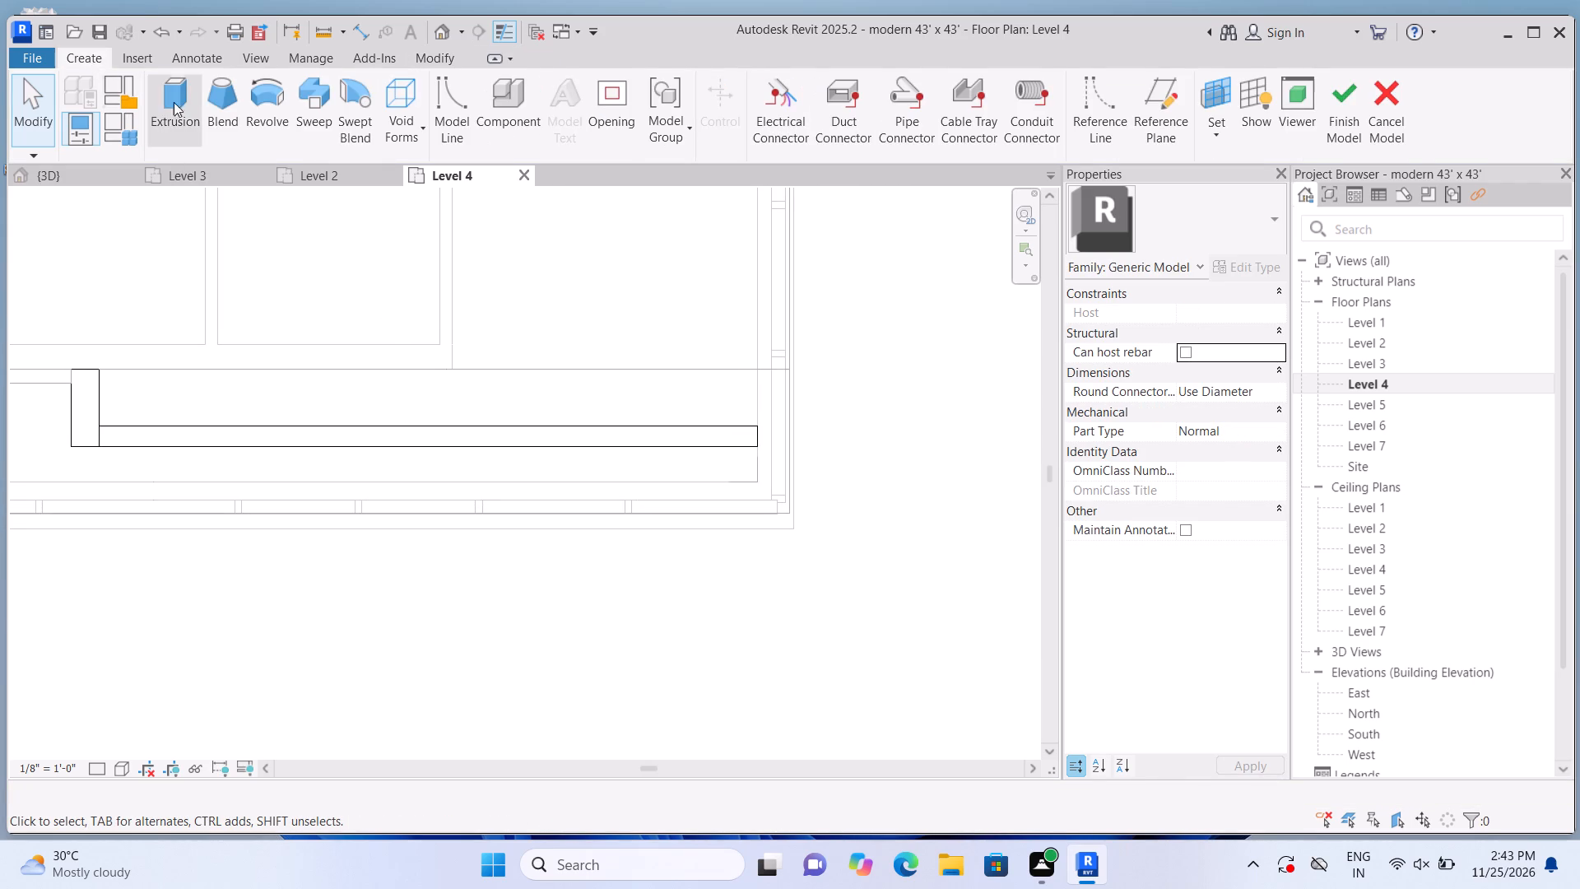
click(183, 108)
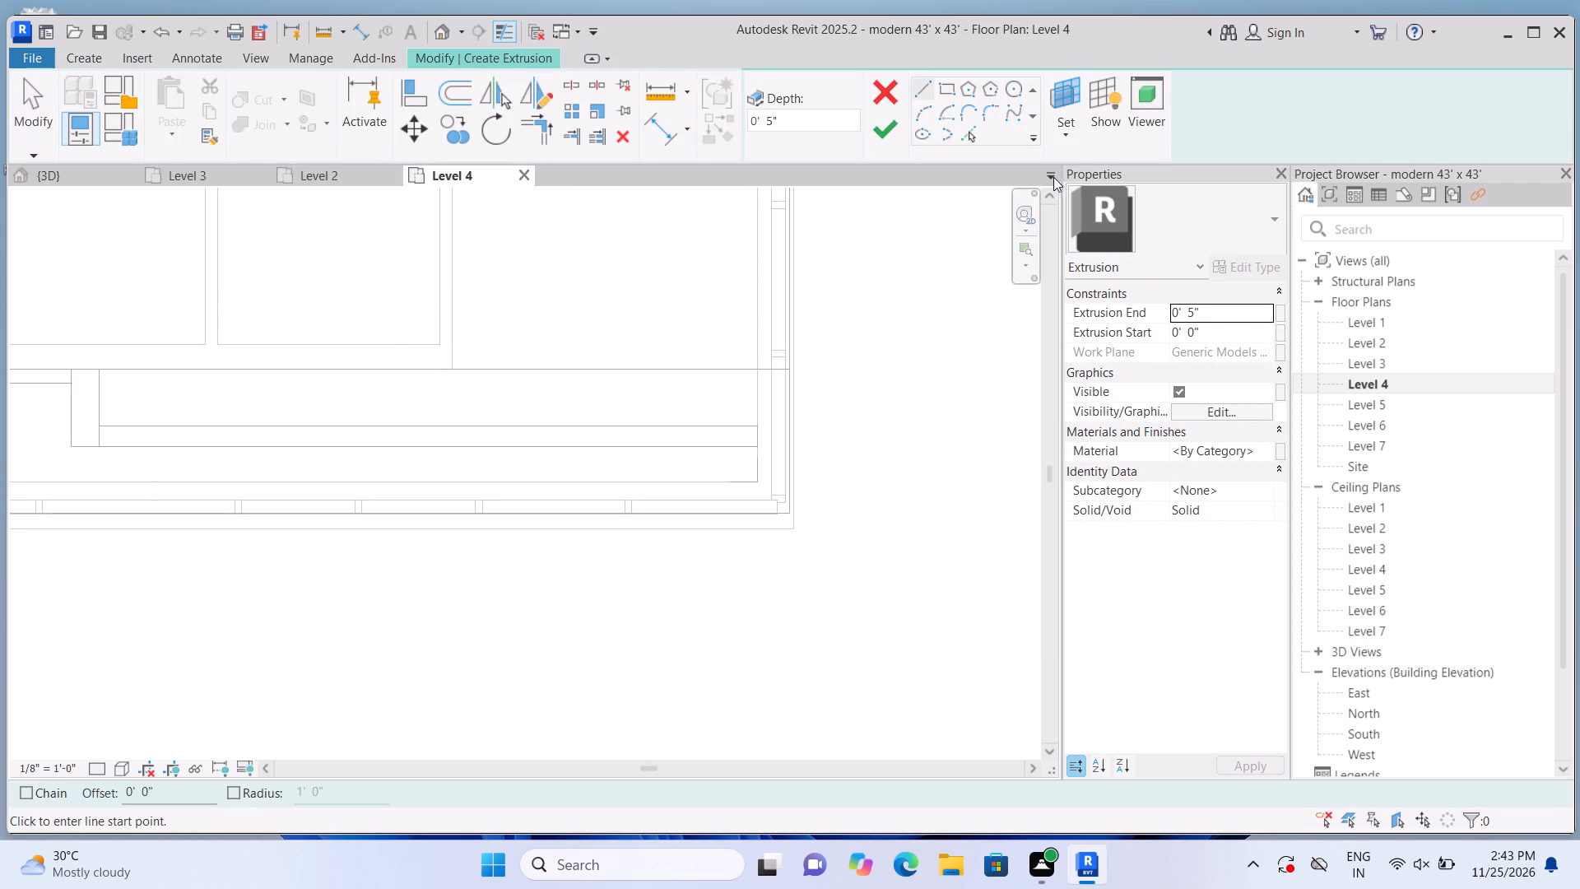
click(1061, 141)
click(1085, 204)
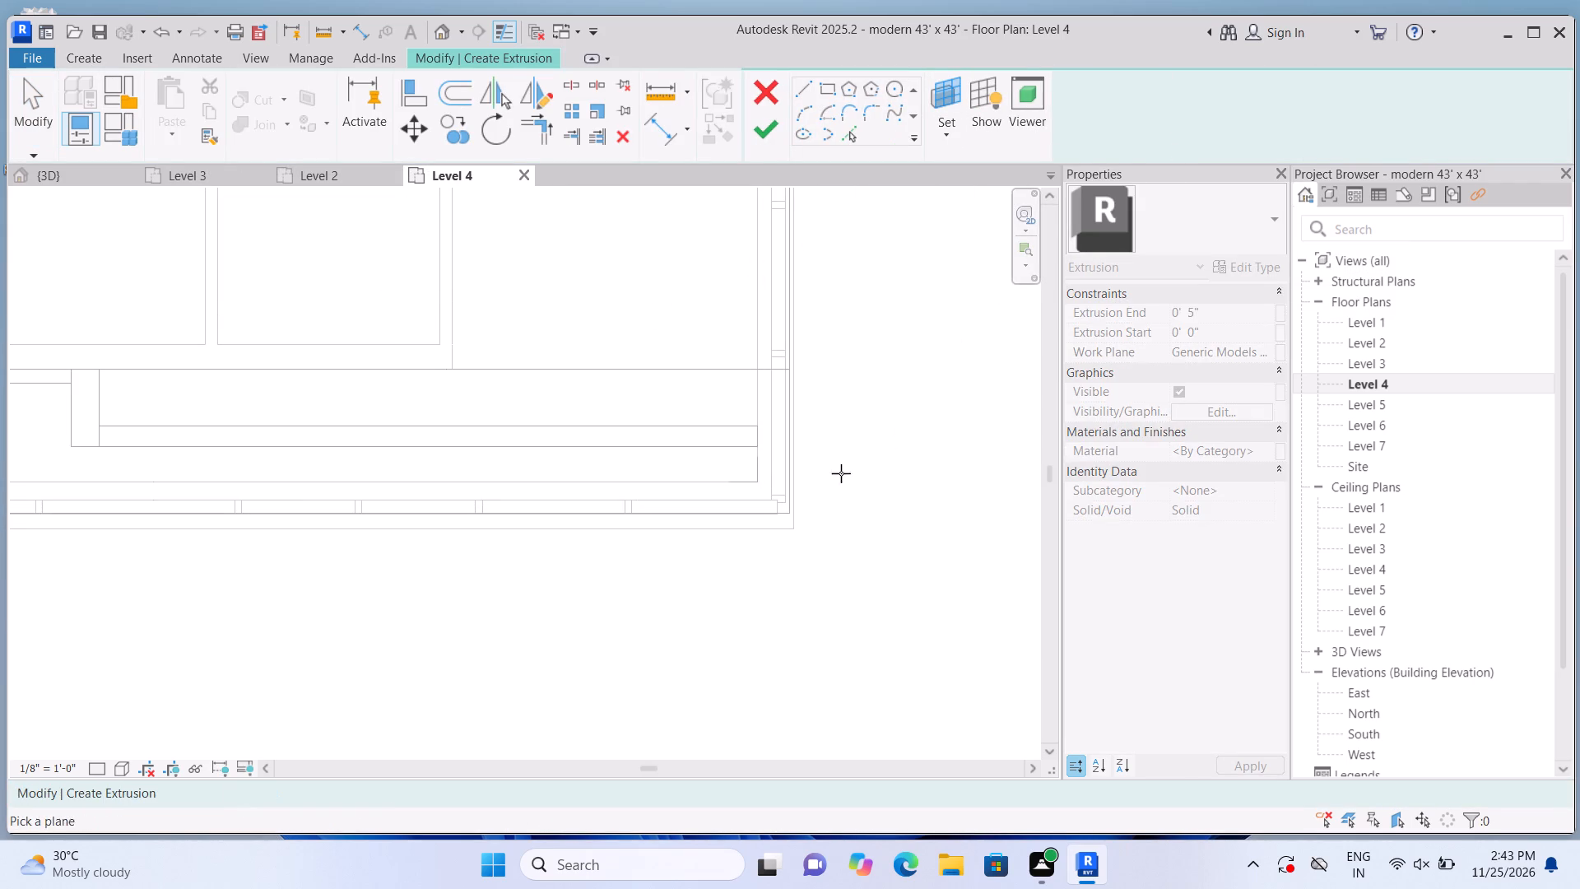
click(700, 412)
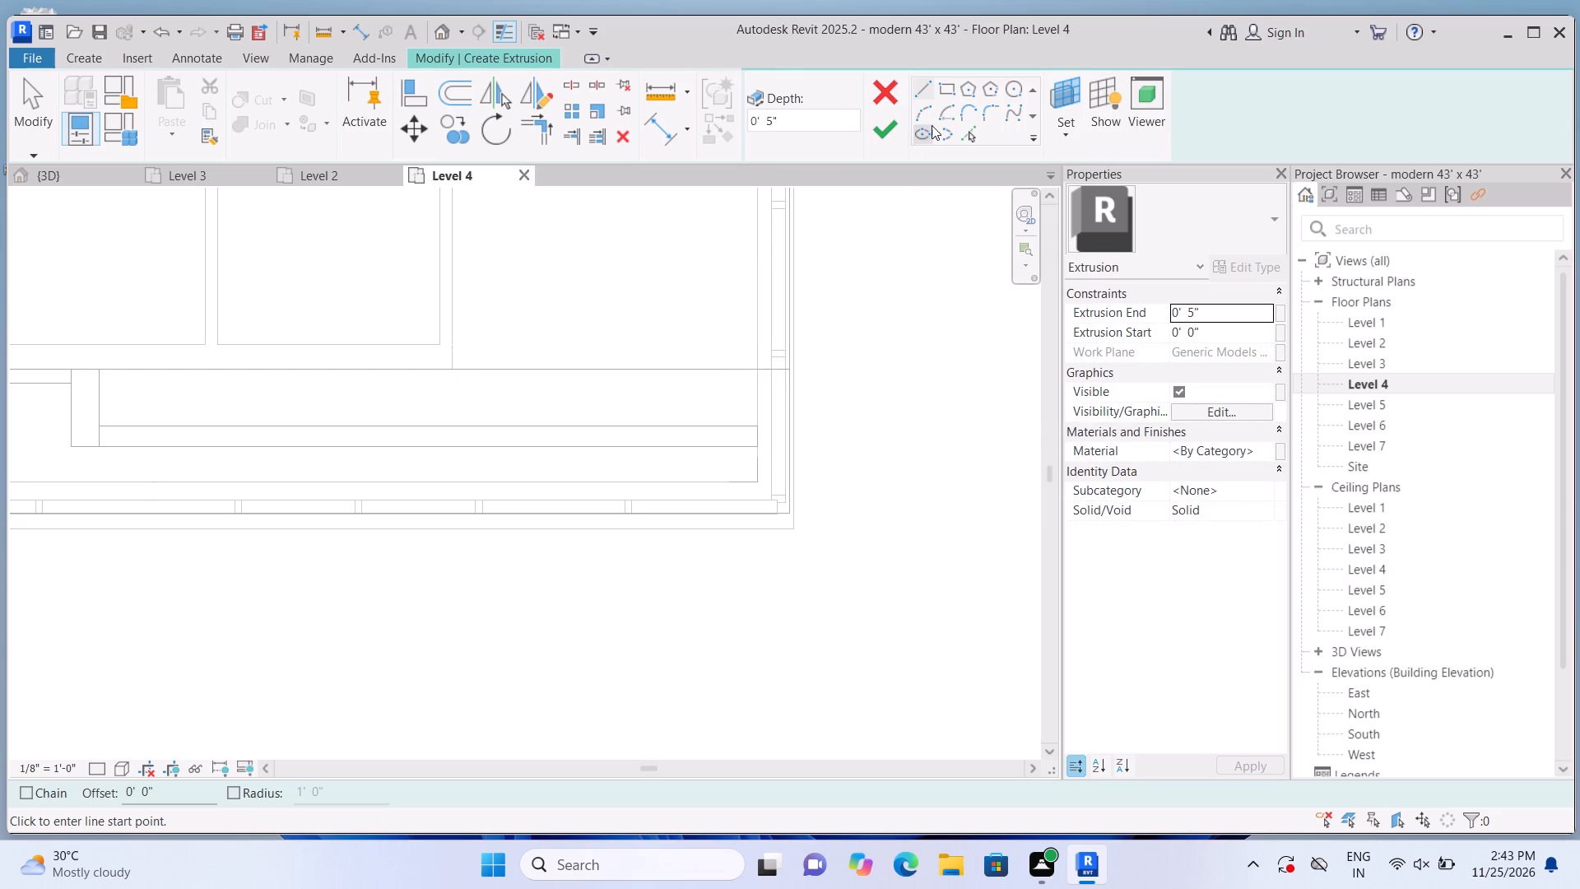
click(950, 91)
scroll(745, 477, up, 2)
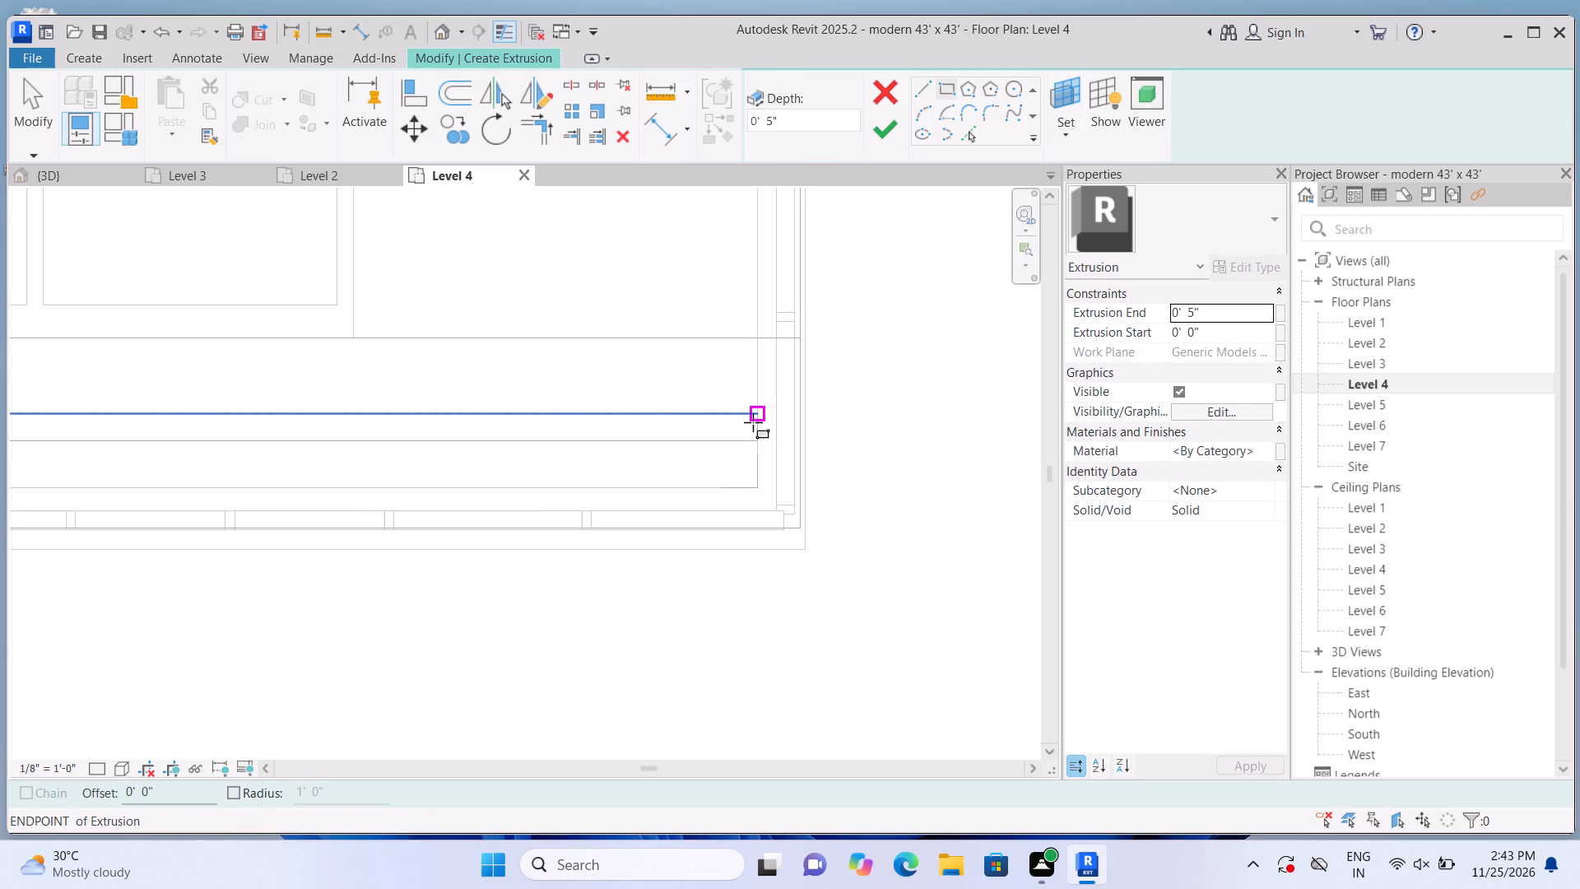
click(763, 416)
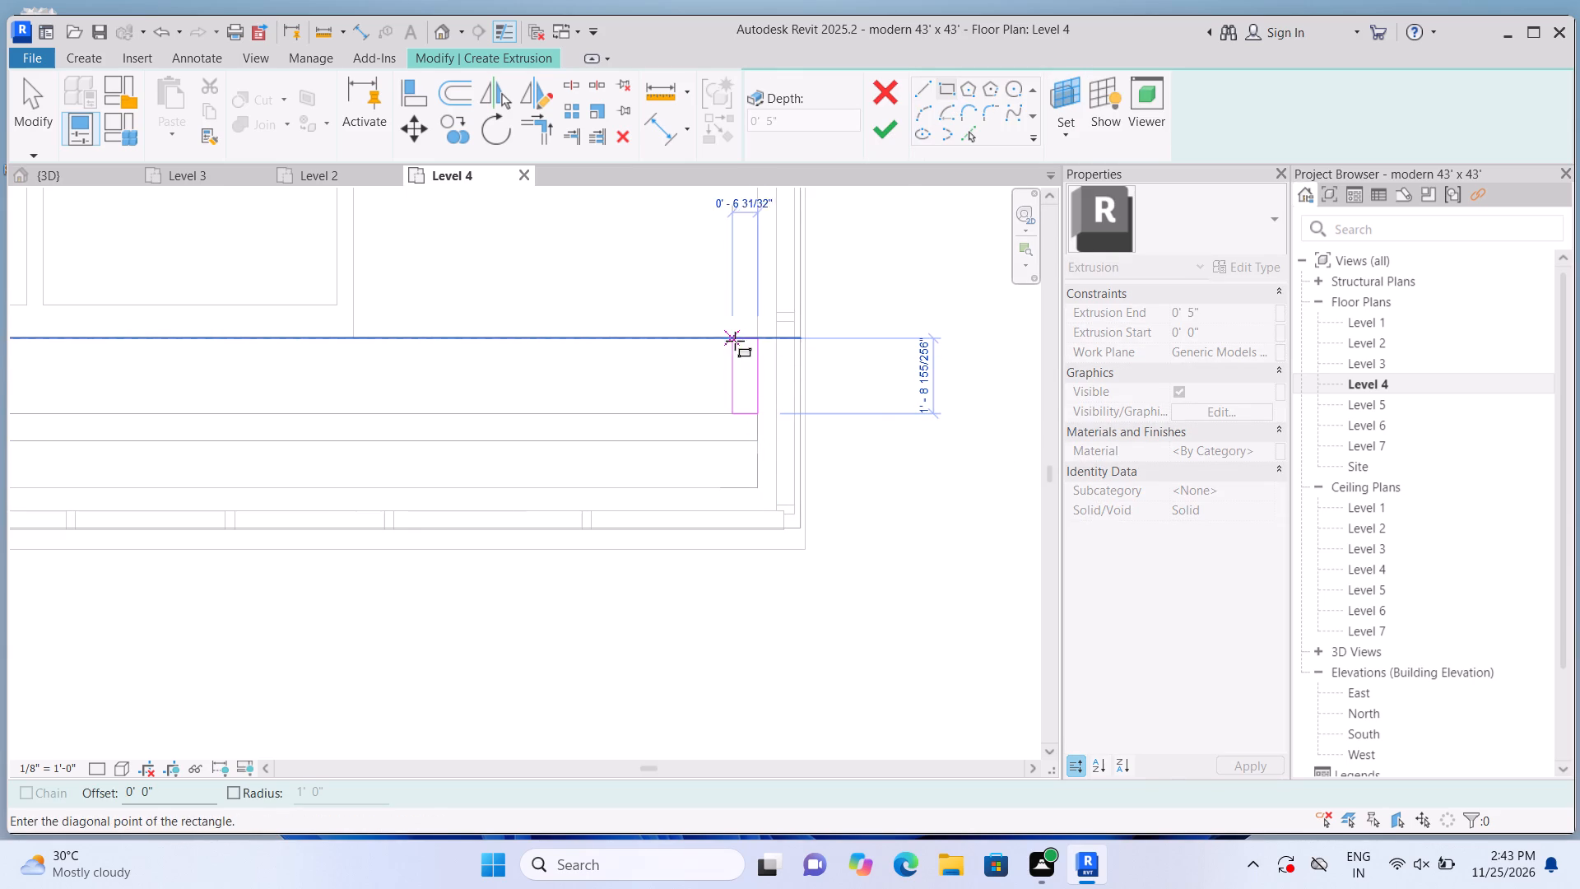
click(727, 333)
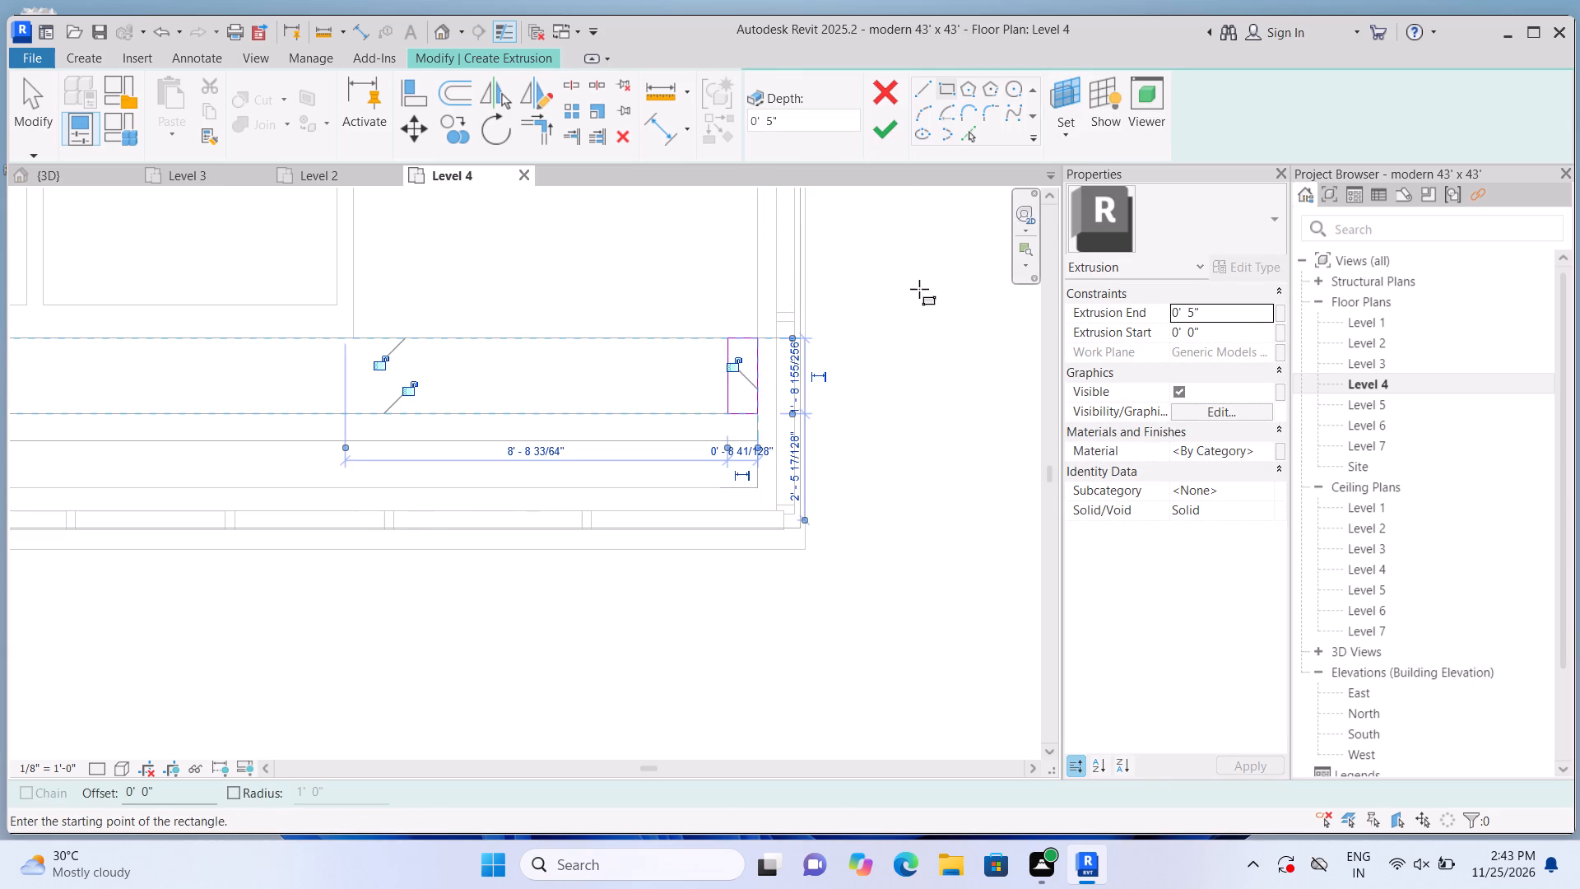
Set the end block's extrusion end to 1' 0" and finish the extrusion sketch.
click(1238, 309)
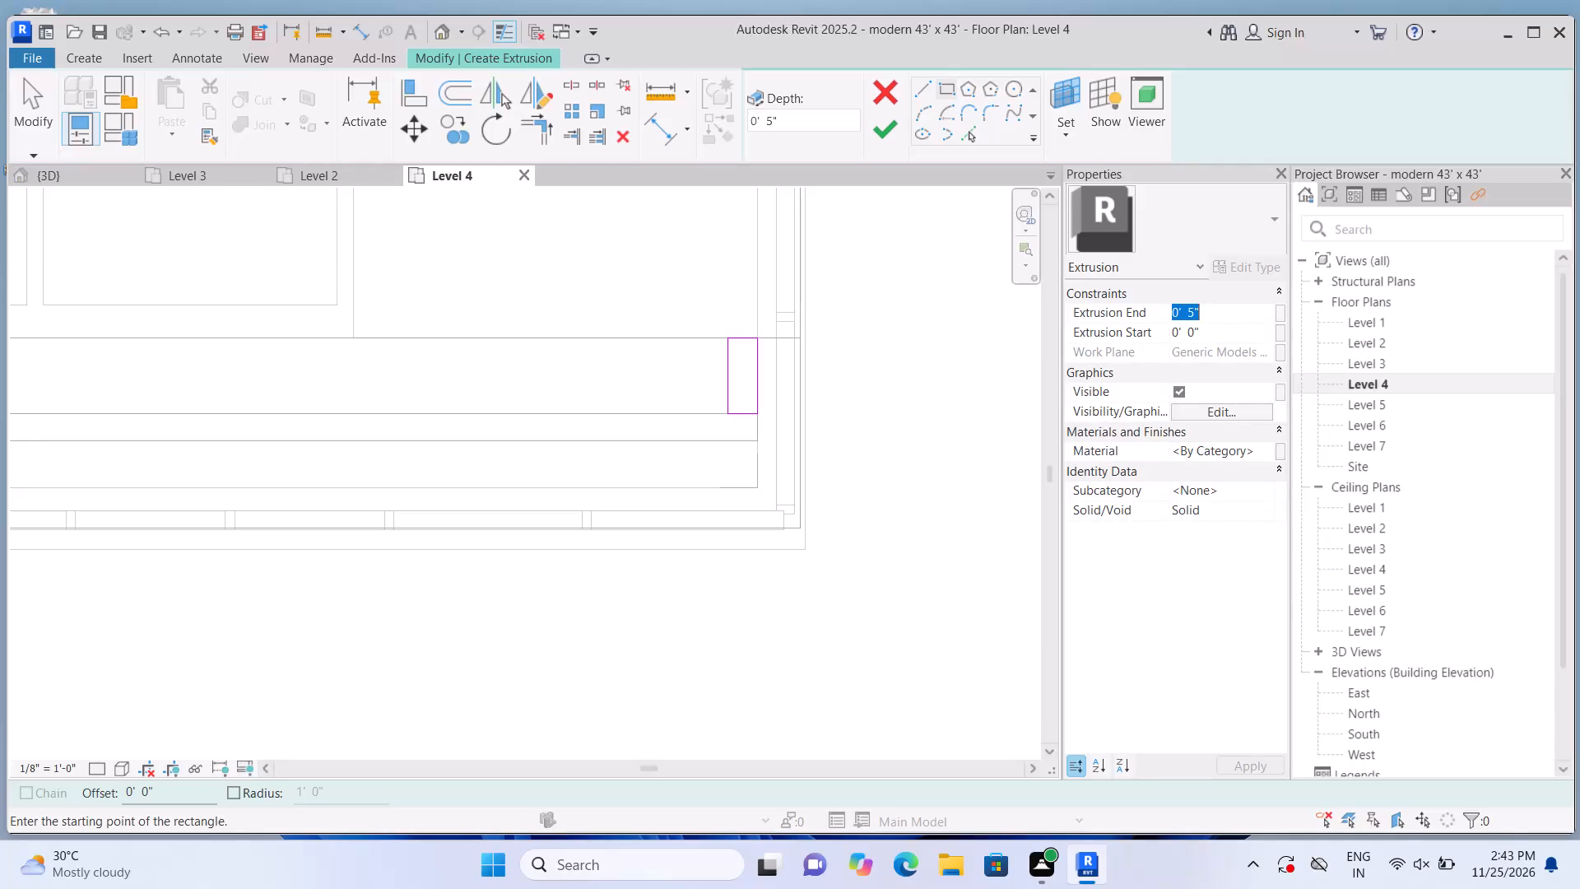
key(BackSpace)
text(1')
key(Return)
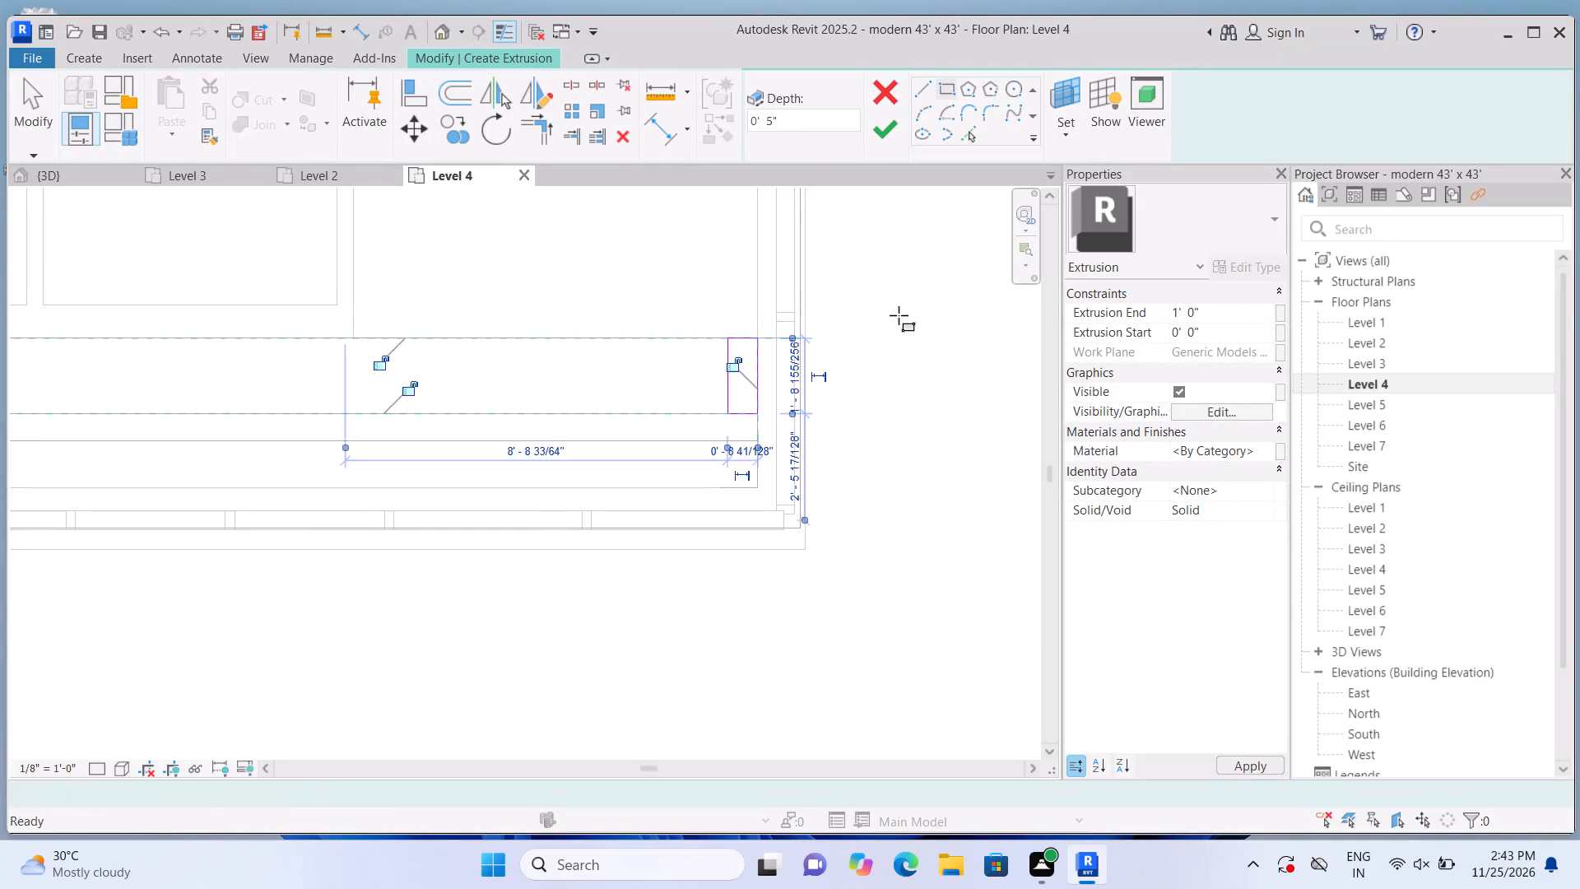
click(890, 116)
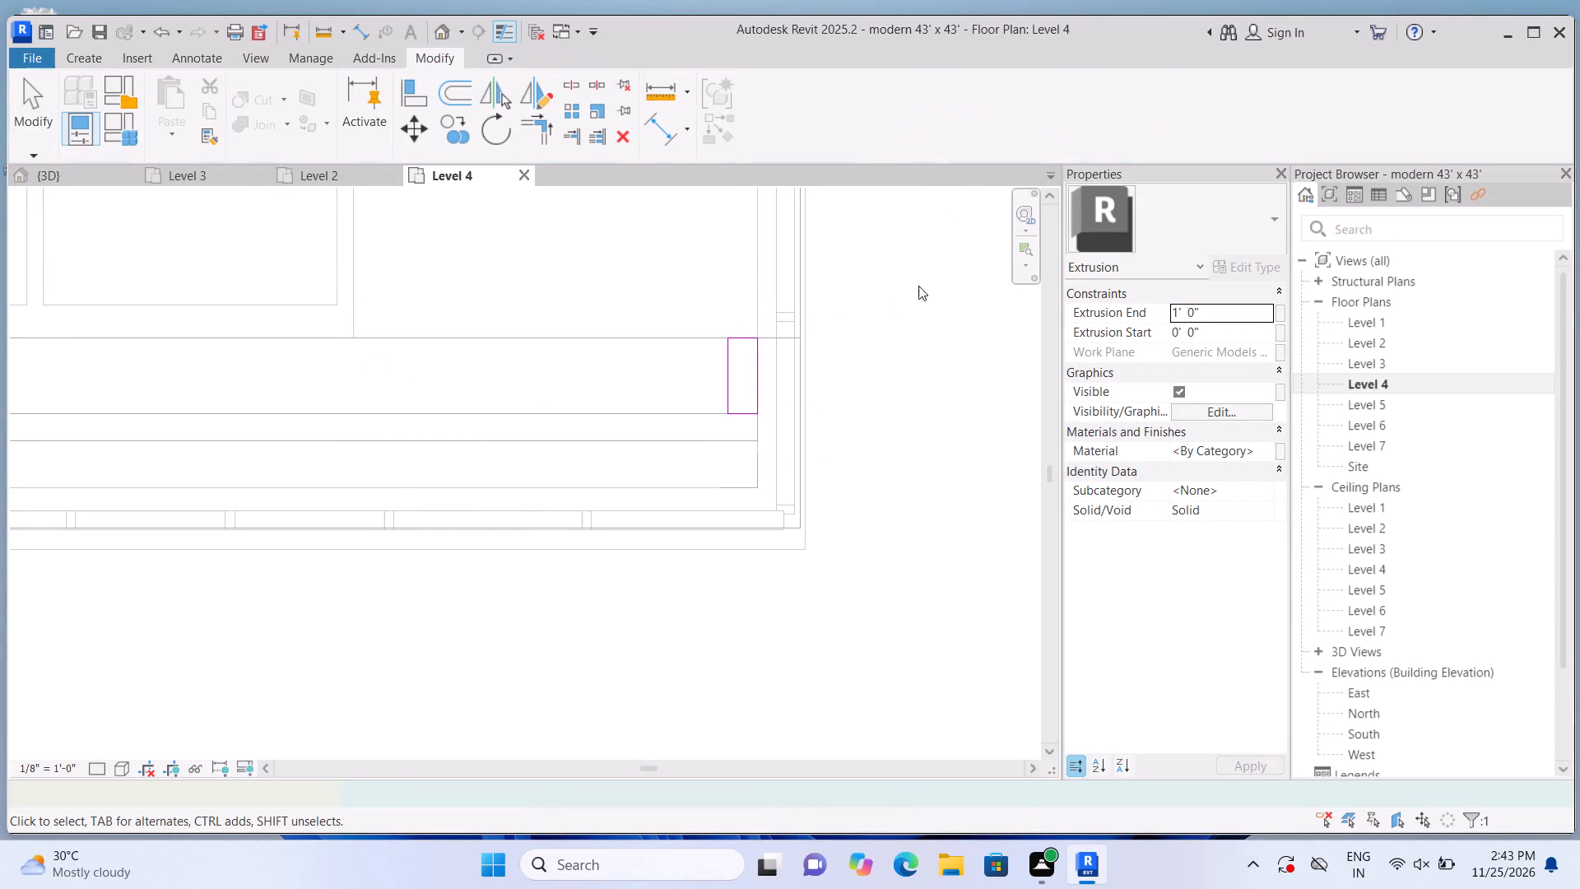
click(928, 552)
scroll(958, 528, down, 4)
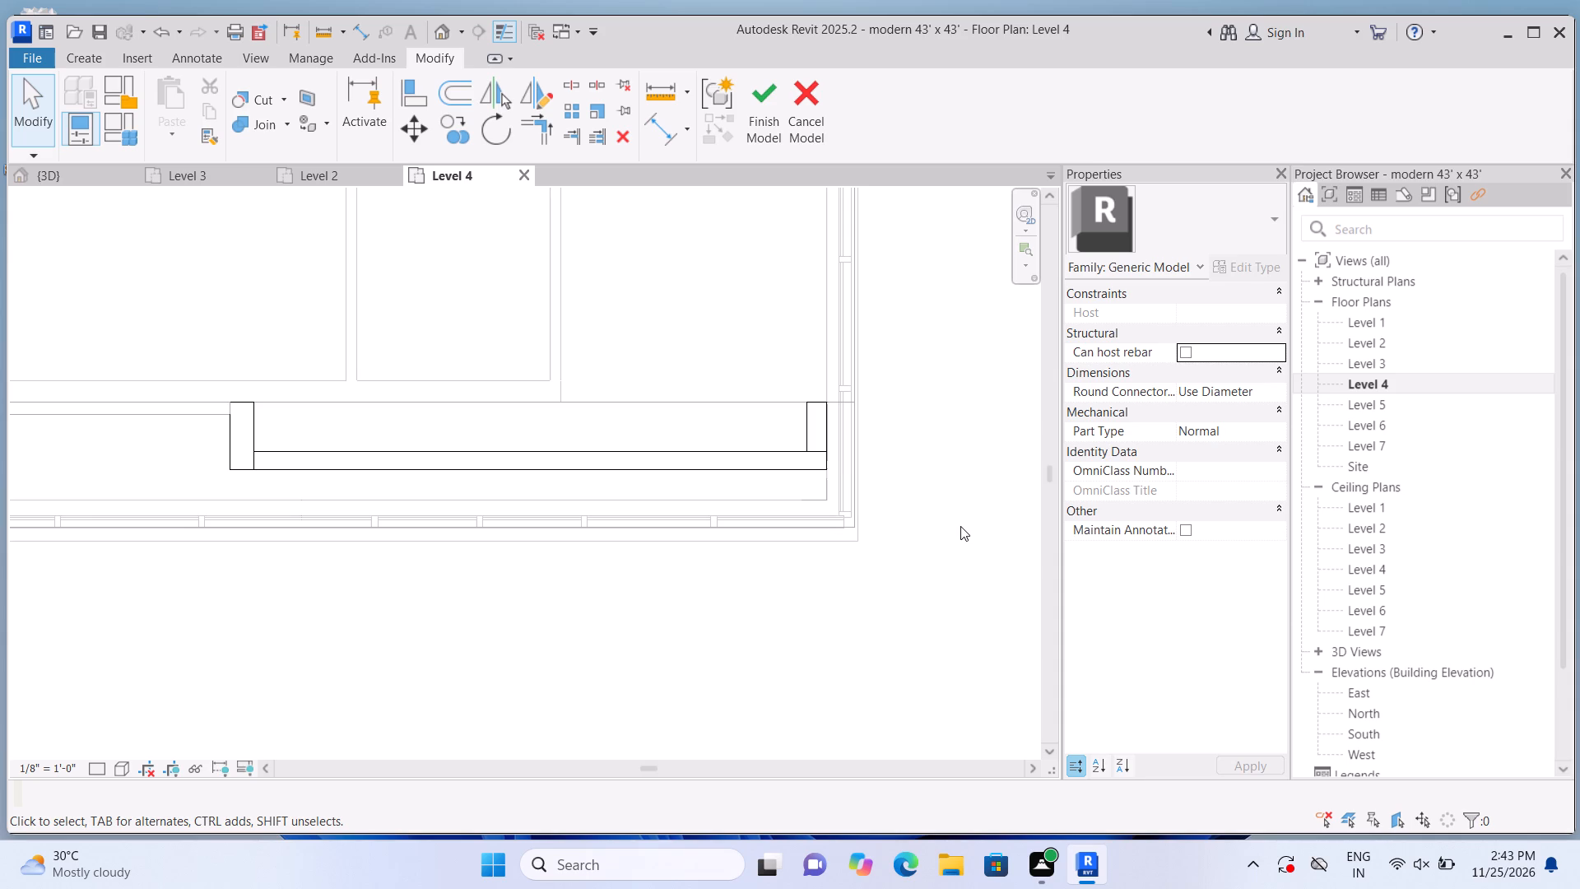
Examine the new parapet extrusions along the front roof edge in the 3D view from several angles.
click(444, 38)
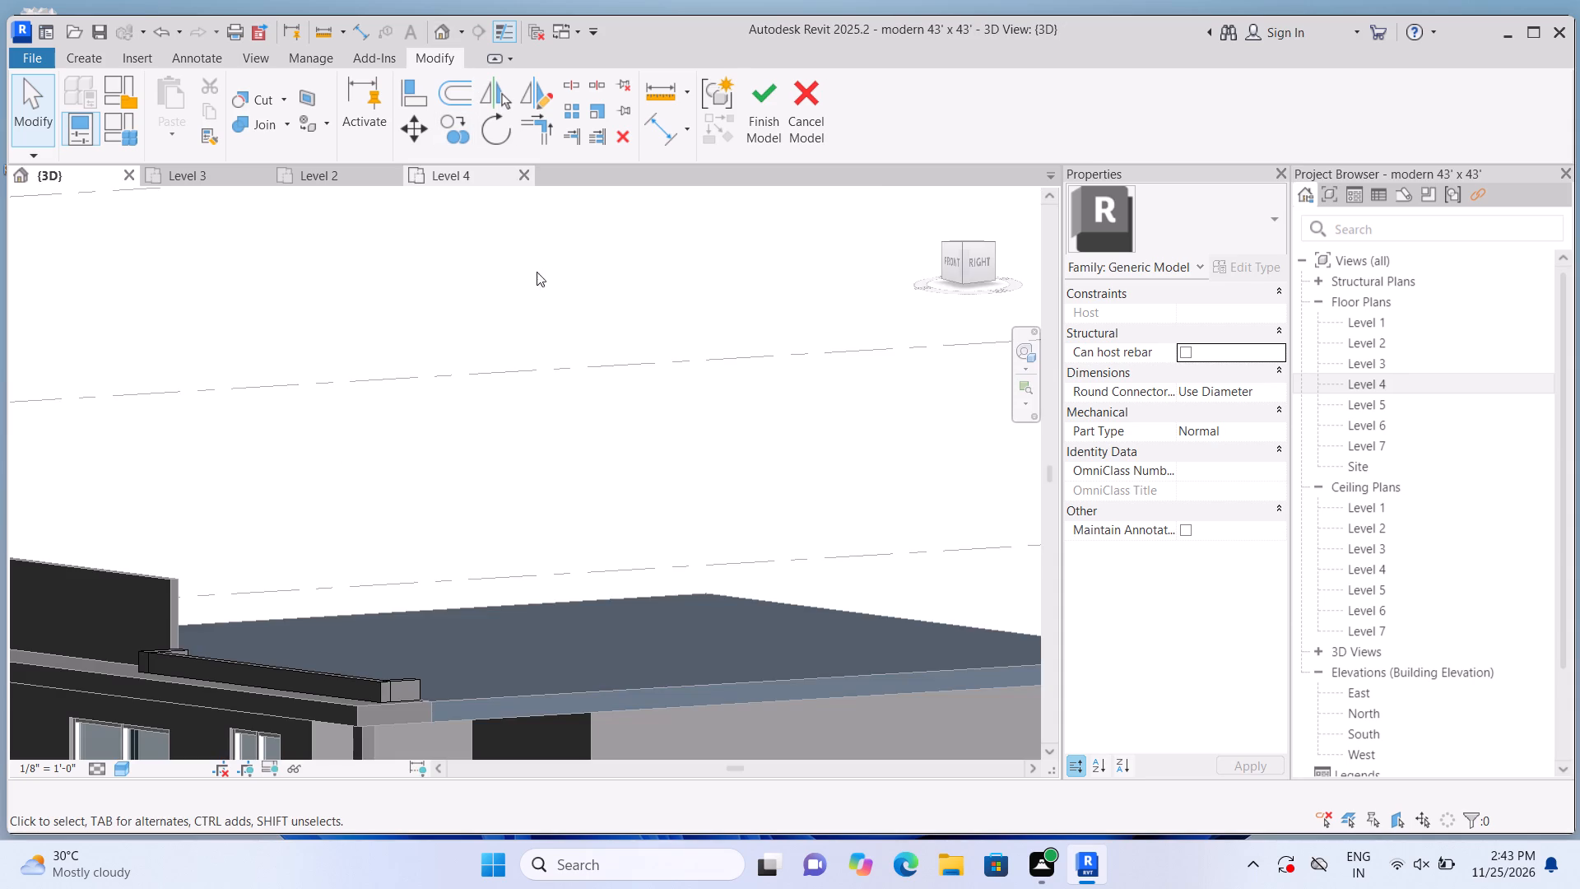
scroll(611, 349, down, 2)
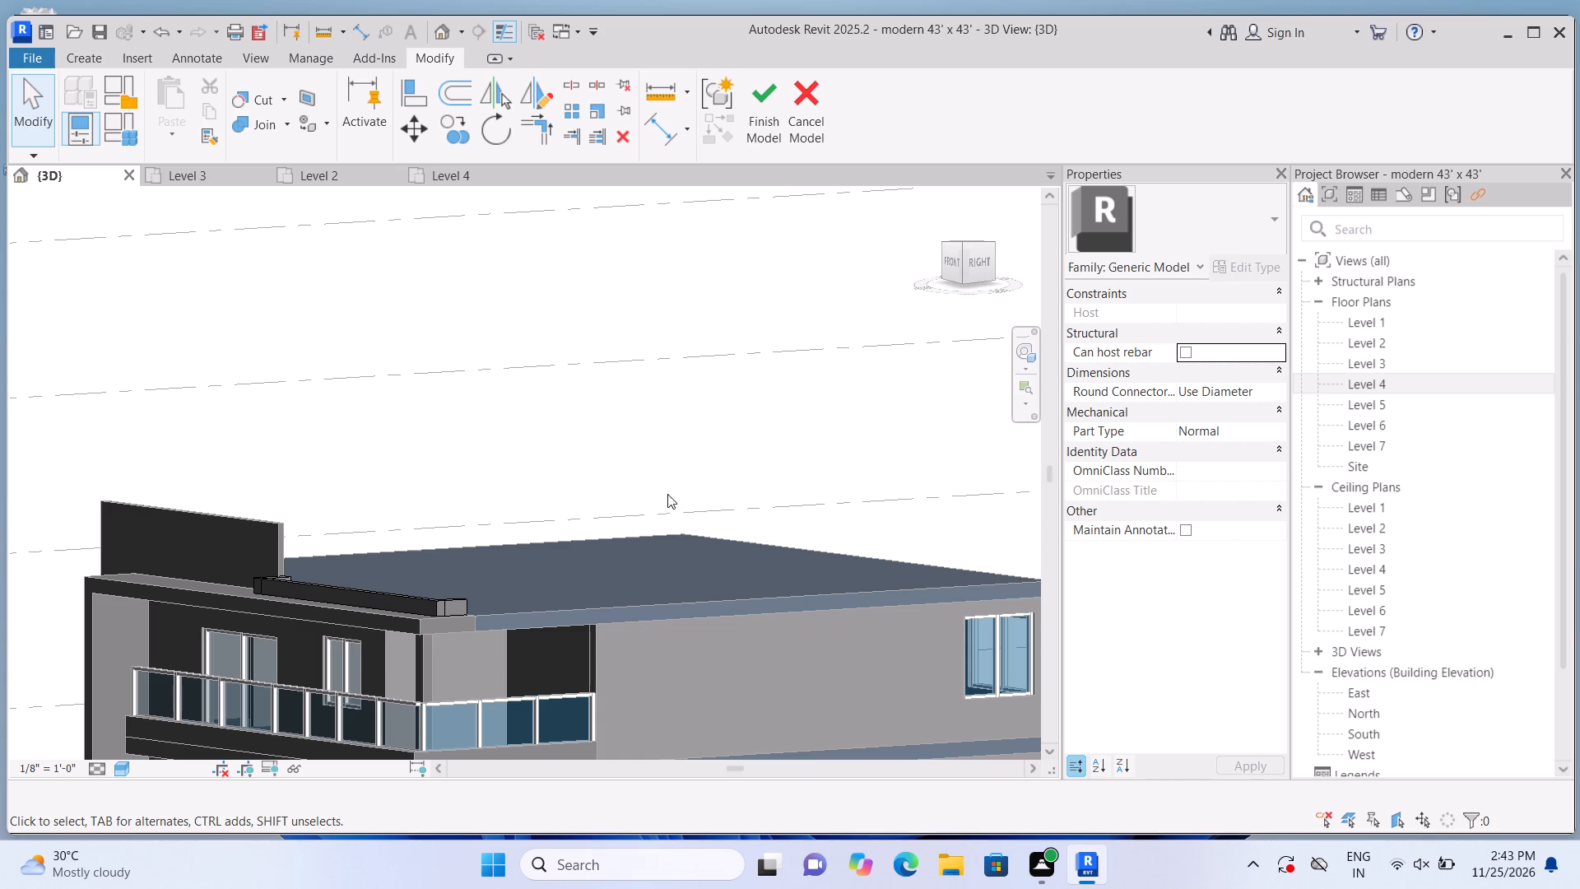
shift+middle_drag(799, 536, 669, 582)
middle_drag(633, 452, 644, 525)
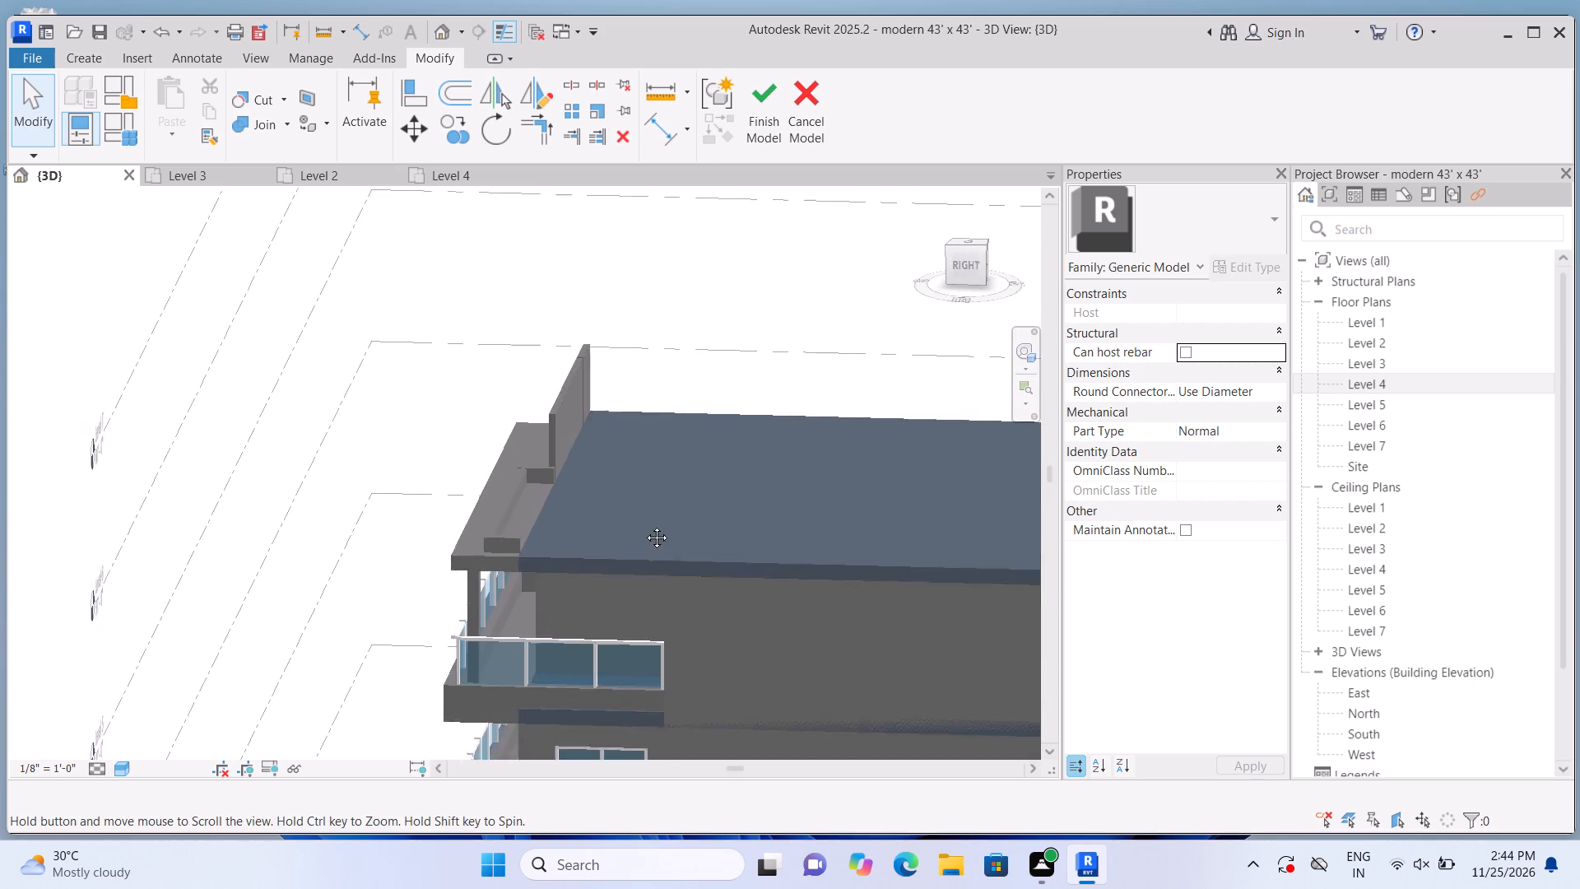
middle_drag(644, 525, 656, 562)
scroll(645, 558, up, 2)
middle_drag(634, 550, 709, 579)
scroll(639, 578, up, 3)
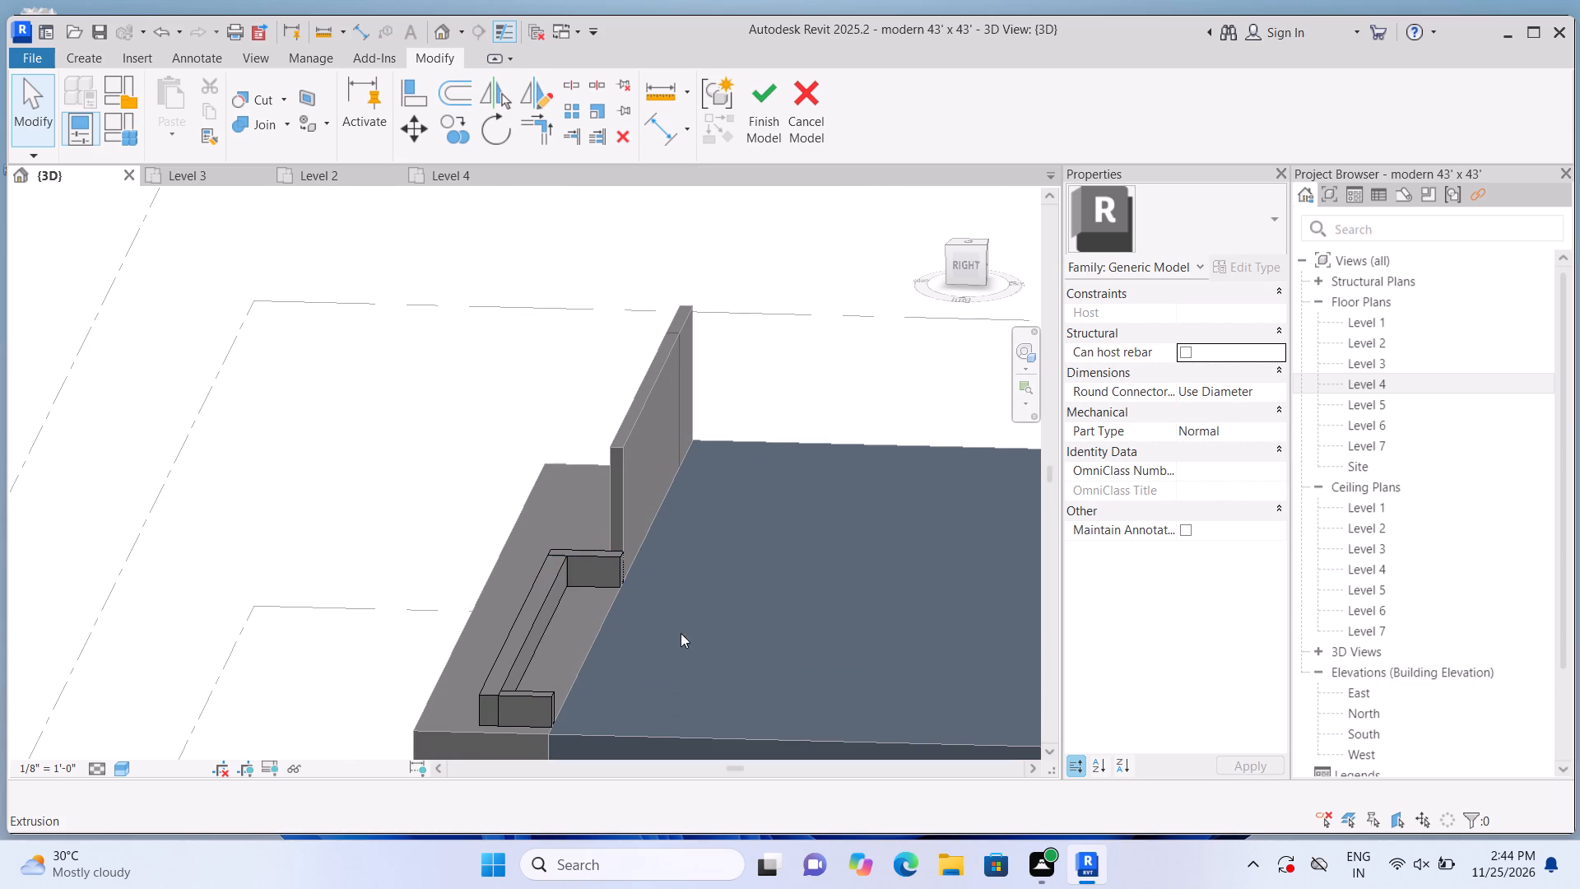
middle_drag(639, 635, 799, 637)
scroll(794, 589, down, 6)
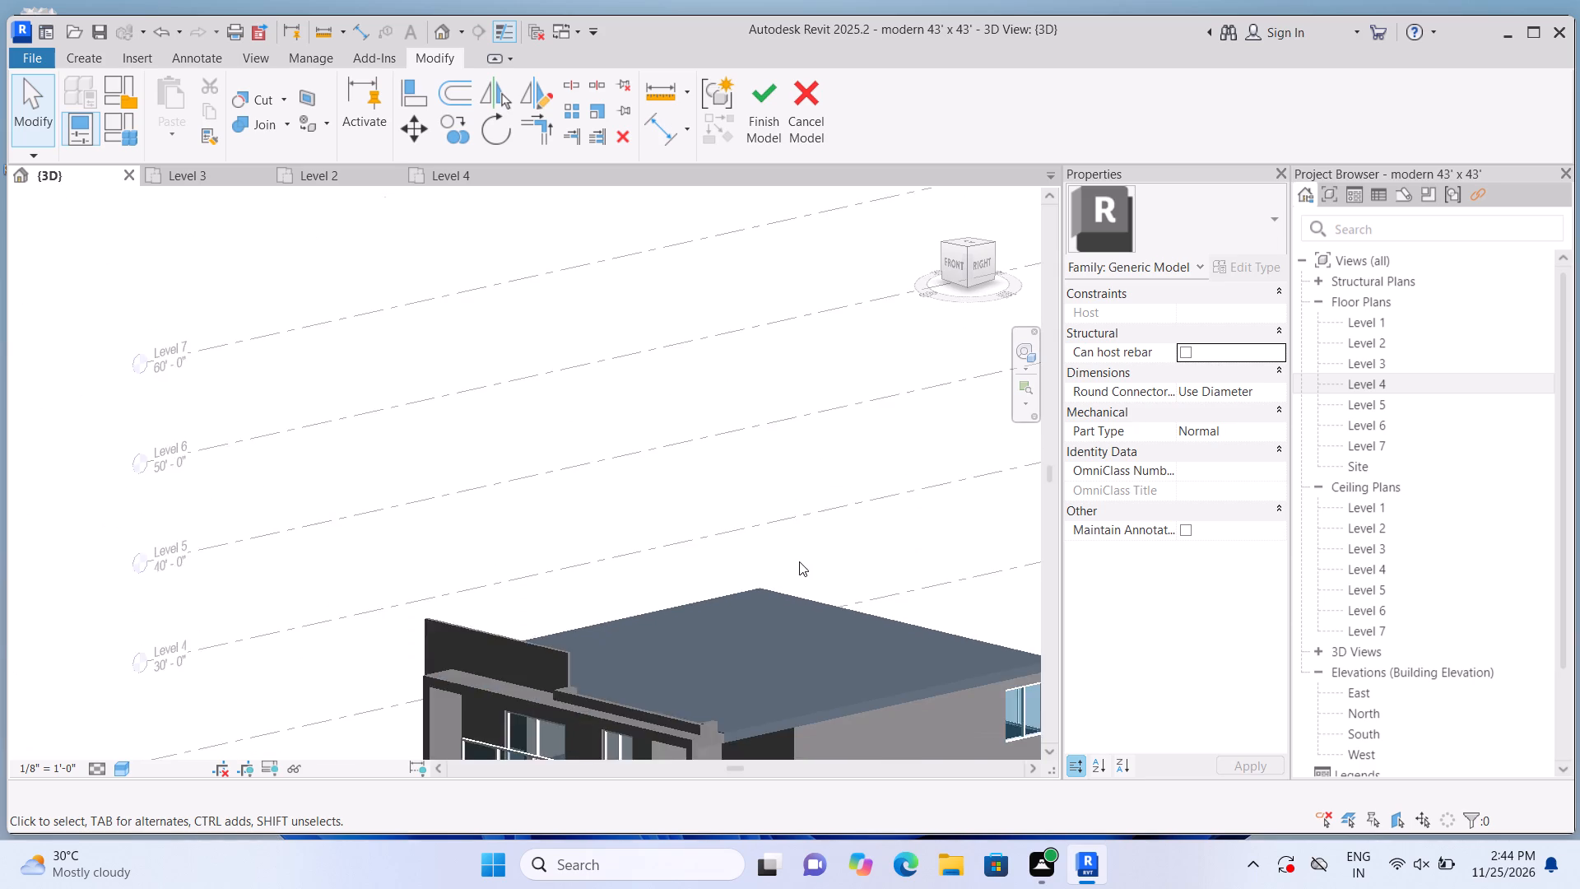
scroll(799, 561, down, 4)
shift+middle_drag(809, 665, 713, 691)
shift+scroll(713, 691, up, 1)
scroll(722, 609, up, 4)
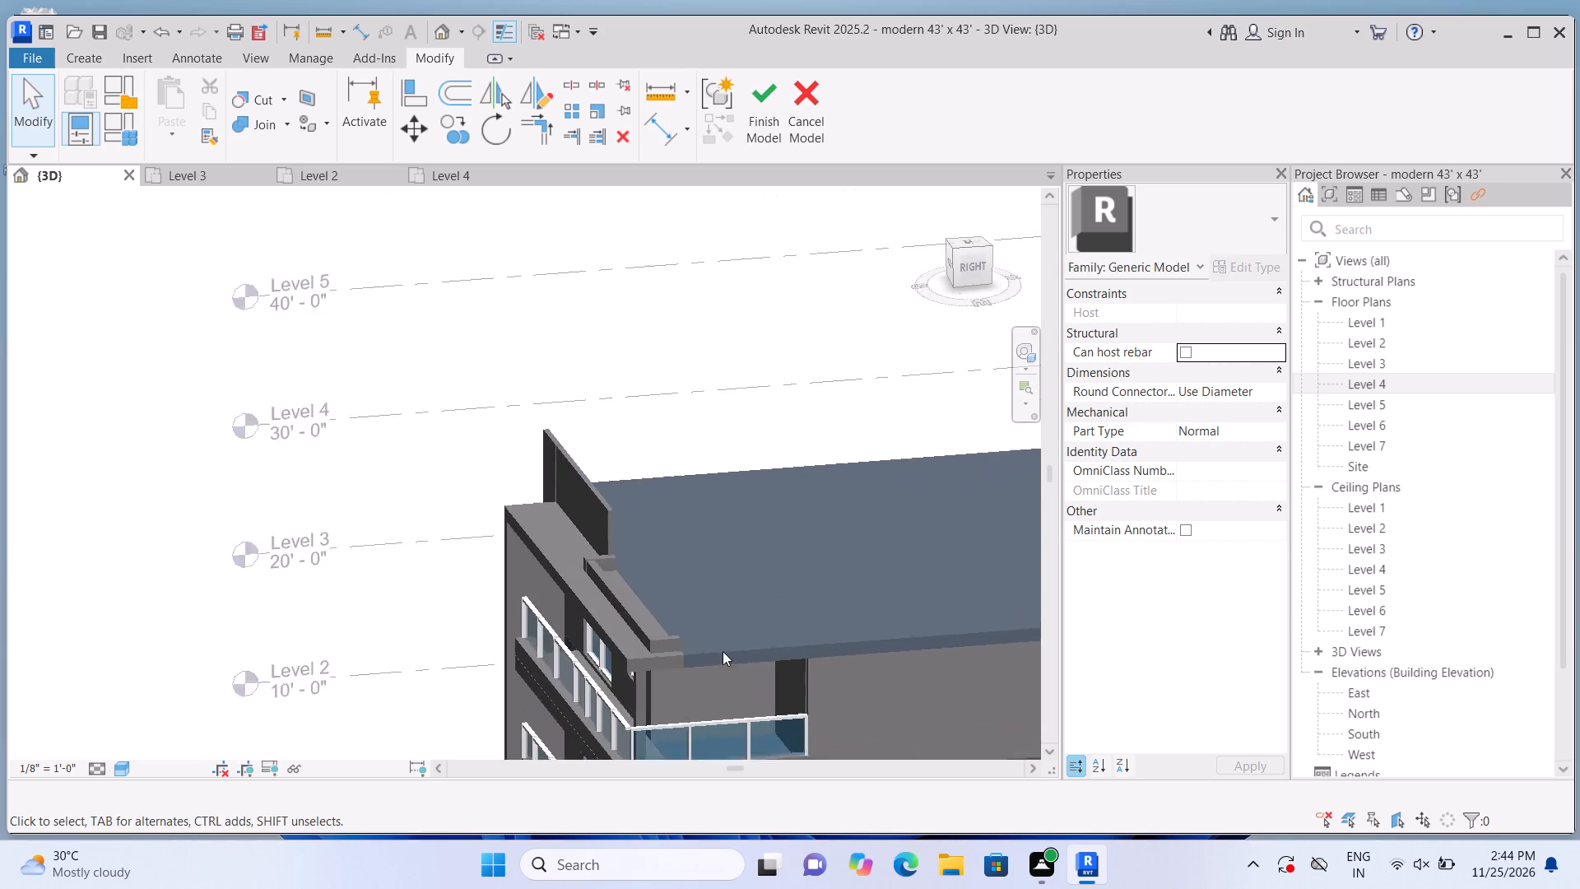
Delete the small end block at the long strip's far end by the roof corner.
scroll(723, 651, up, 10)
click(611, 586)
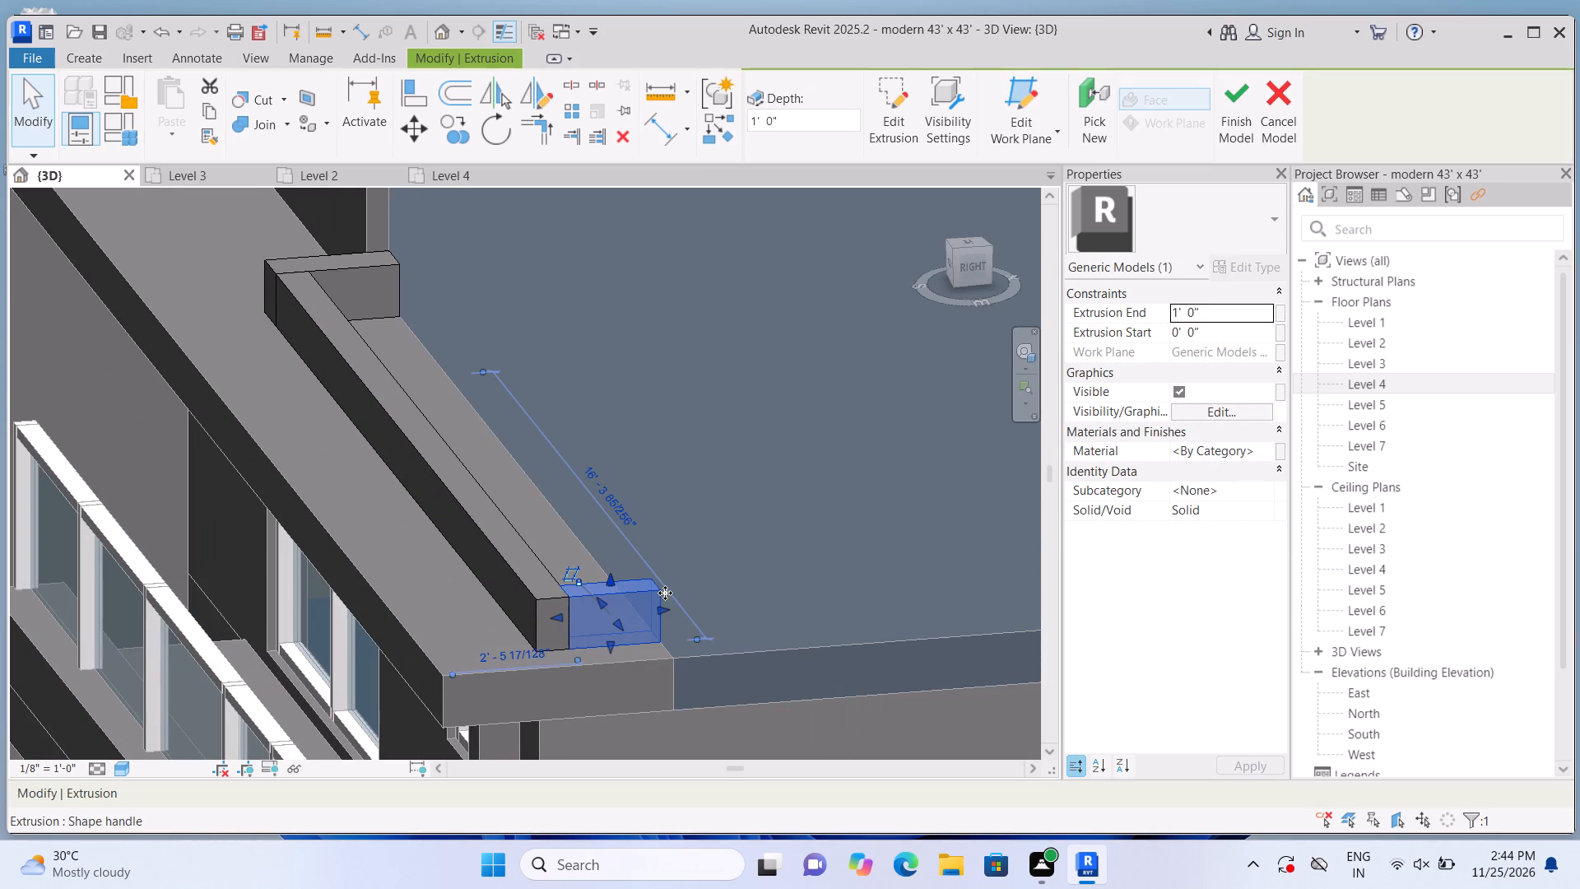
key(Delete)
Pull the long parapet strip's end face near the roof corner back until its dimension reads 20' 6".
scroll(560, 654, up, 1)
click(562, 630)
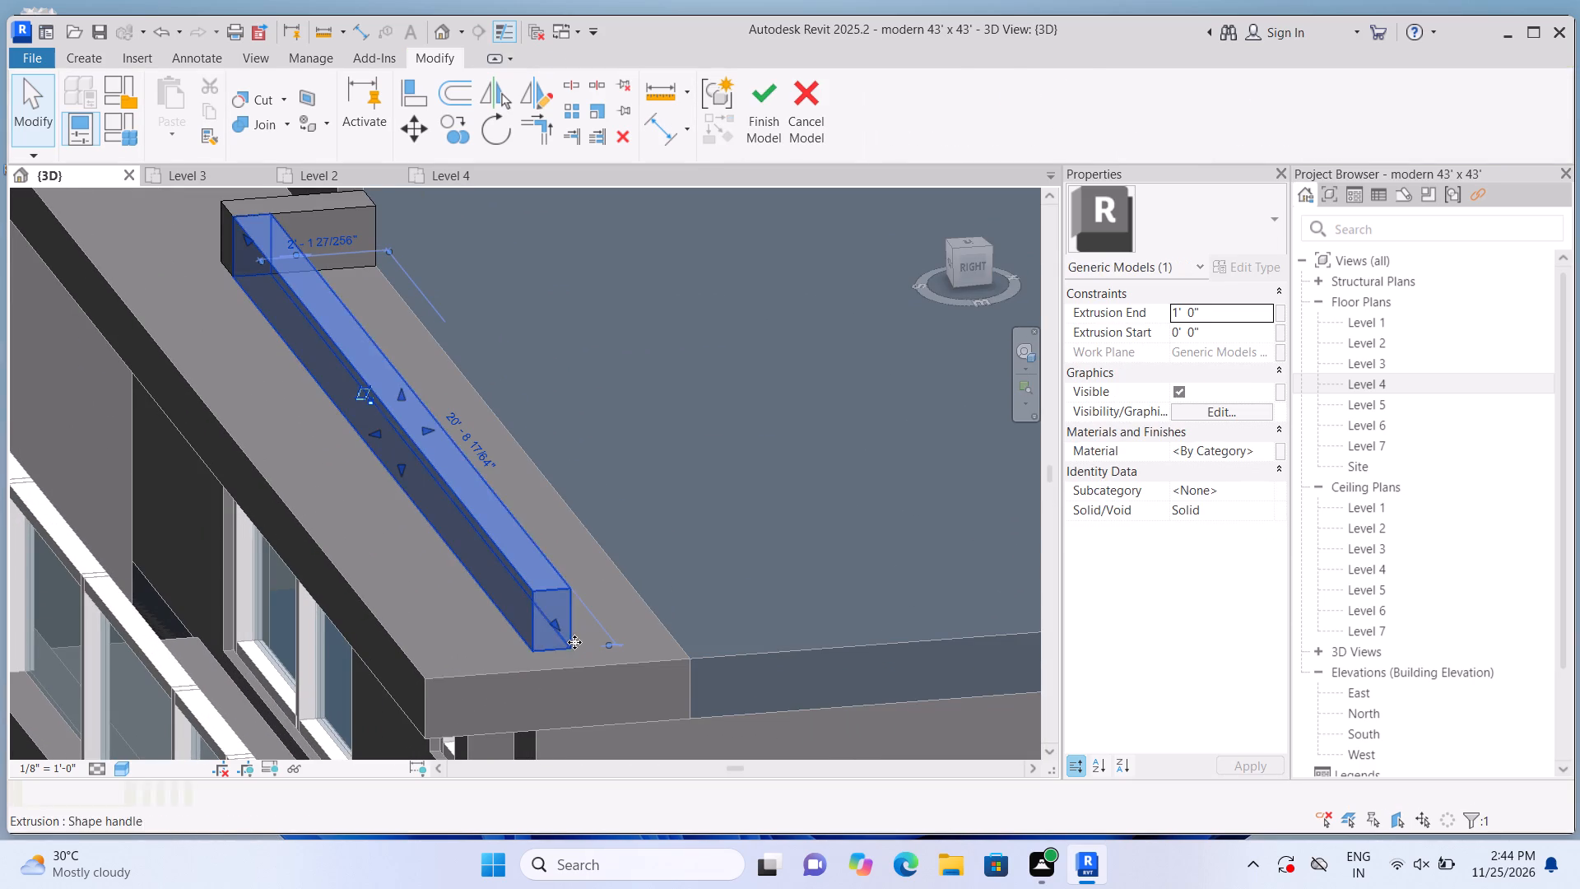
click(554, 618)
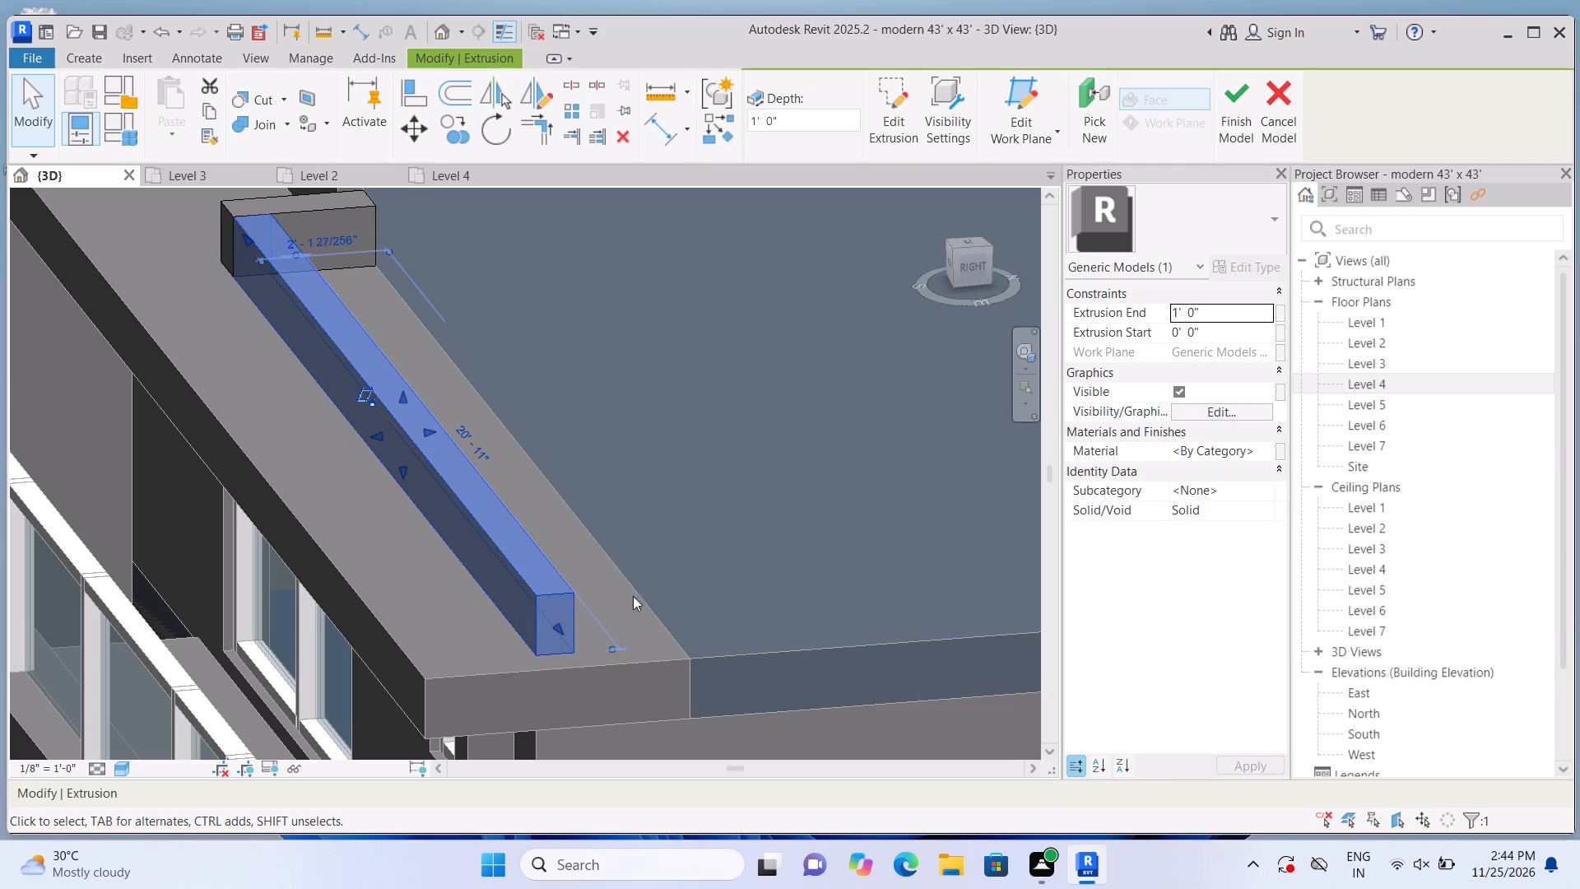
click(554, 619)
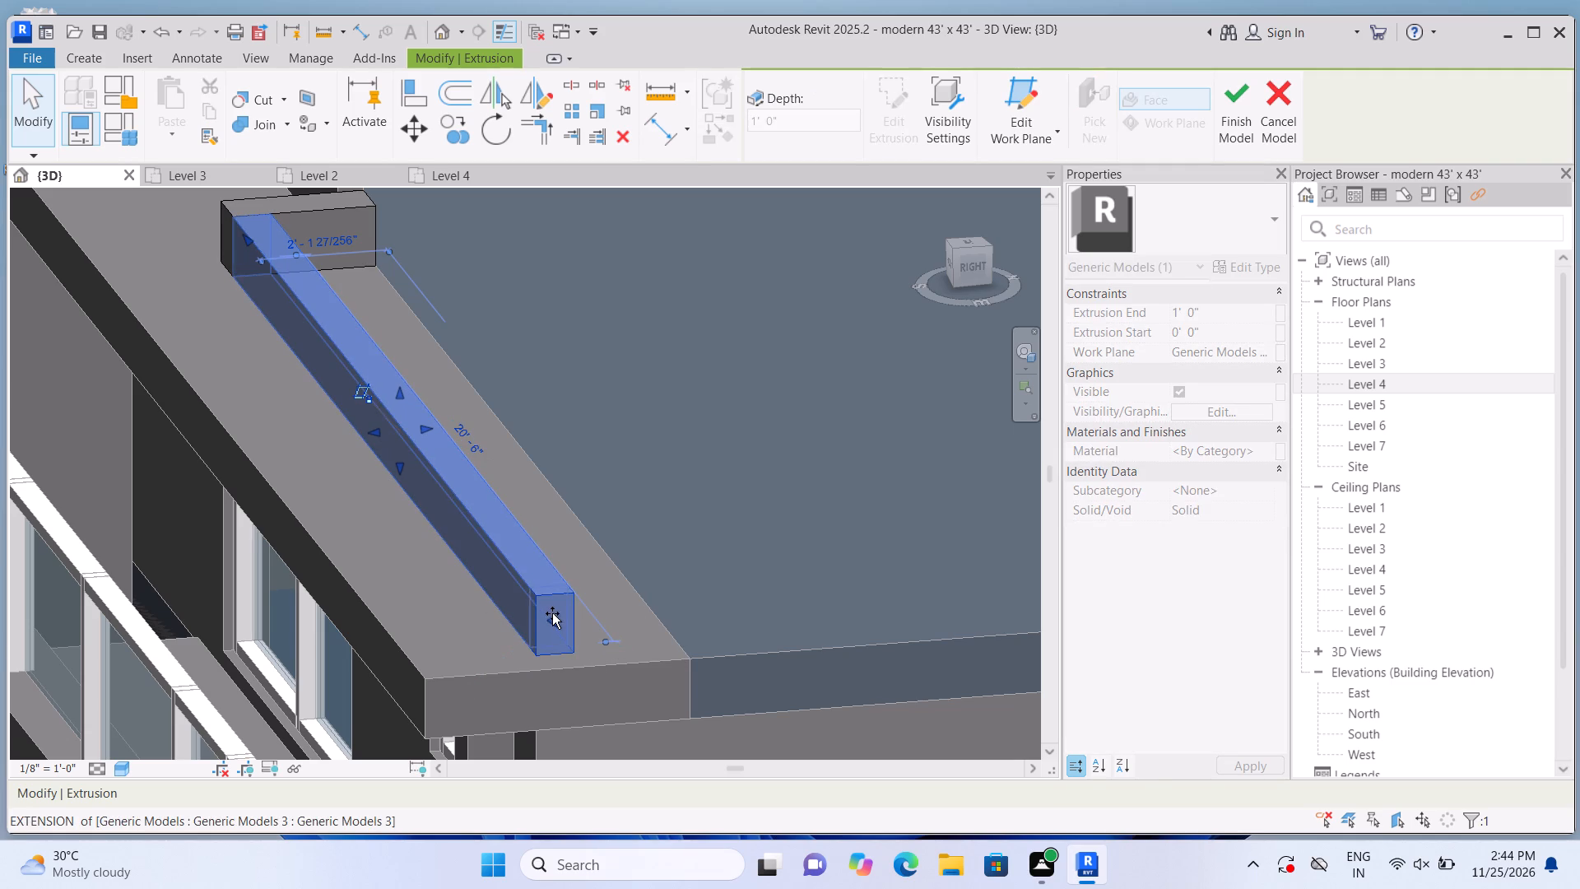
click(552, 613)
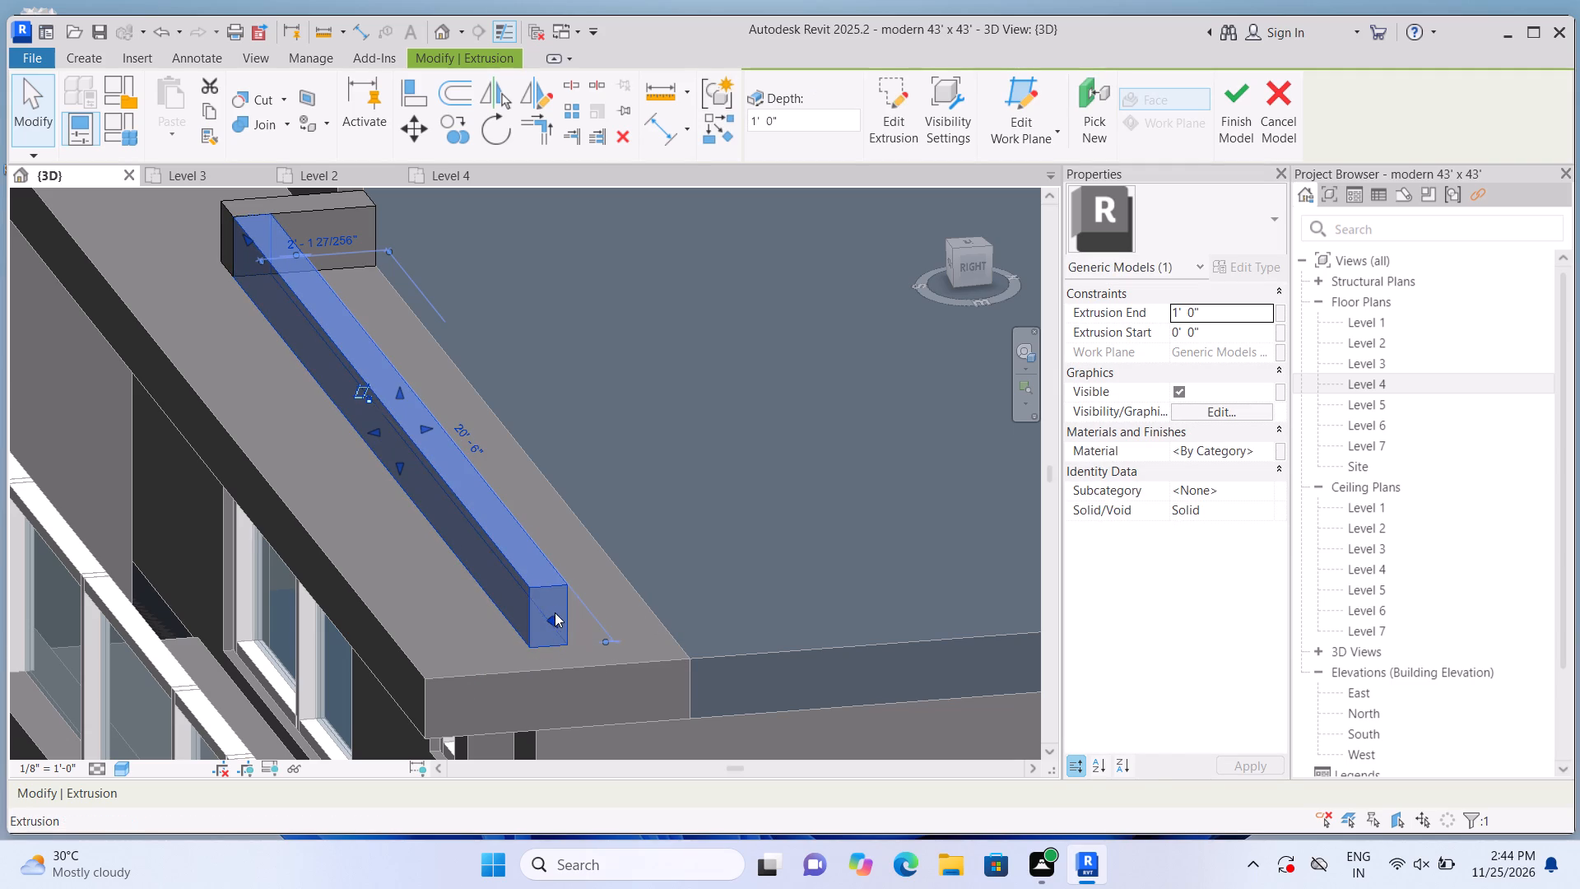
Create a 1' 0" high extrusion on the front roof strip's top face from a rectangle about 2' 4" wide, between the parapet strip's end and the roof corner.
click(90, 53)
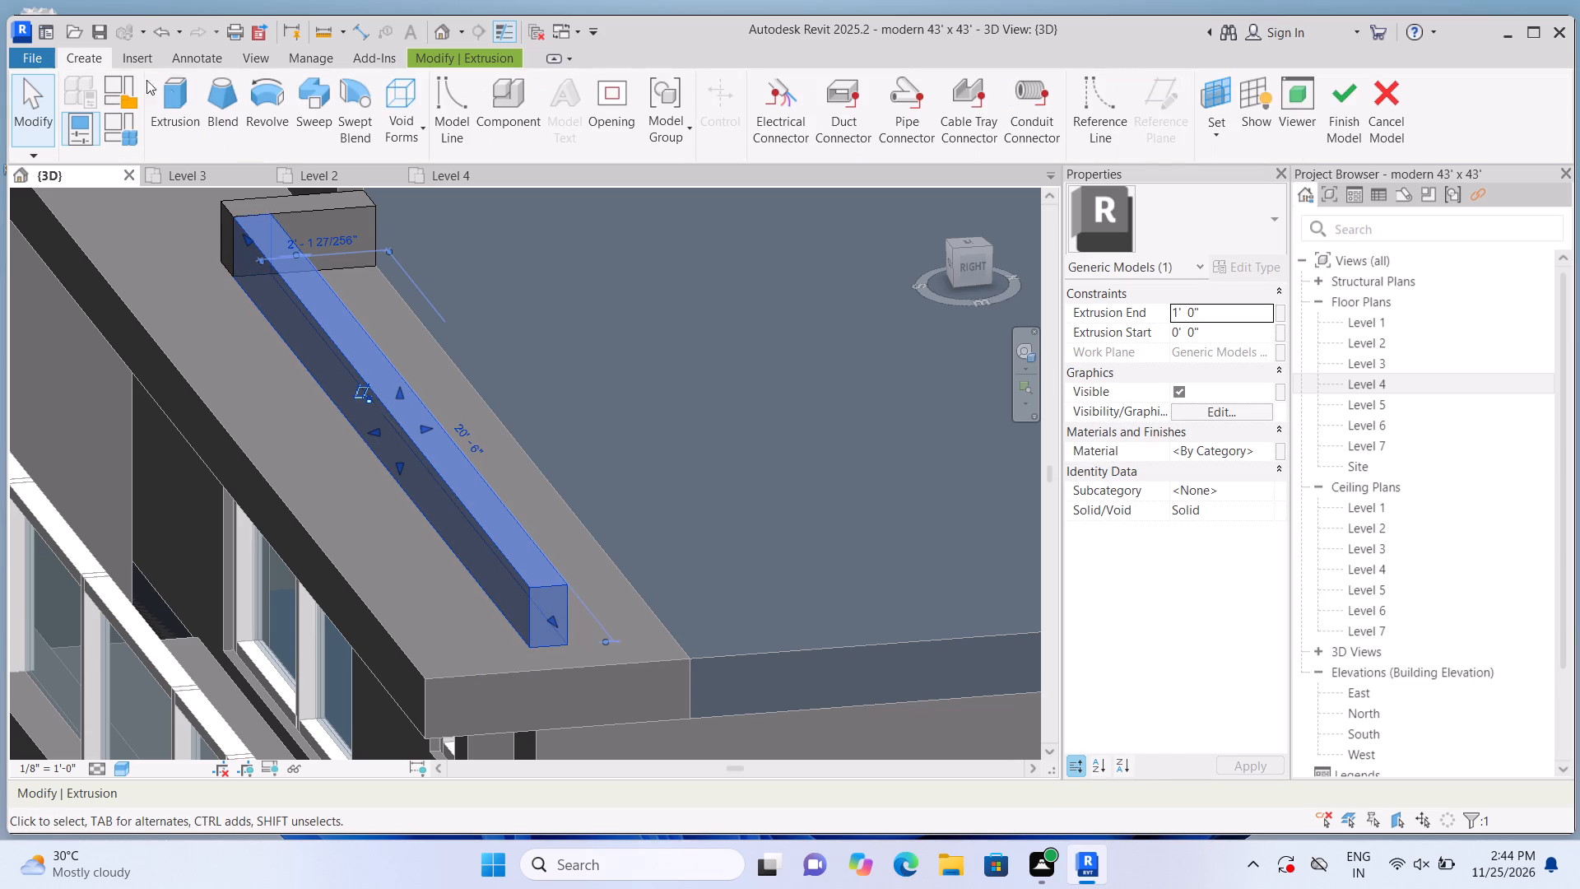
click(166, 85)
double_click(1062, 146)
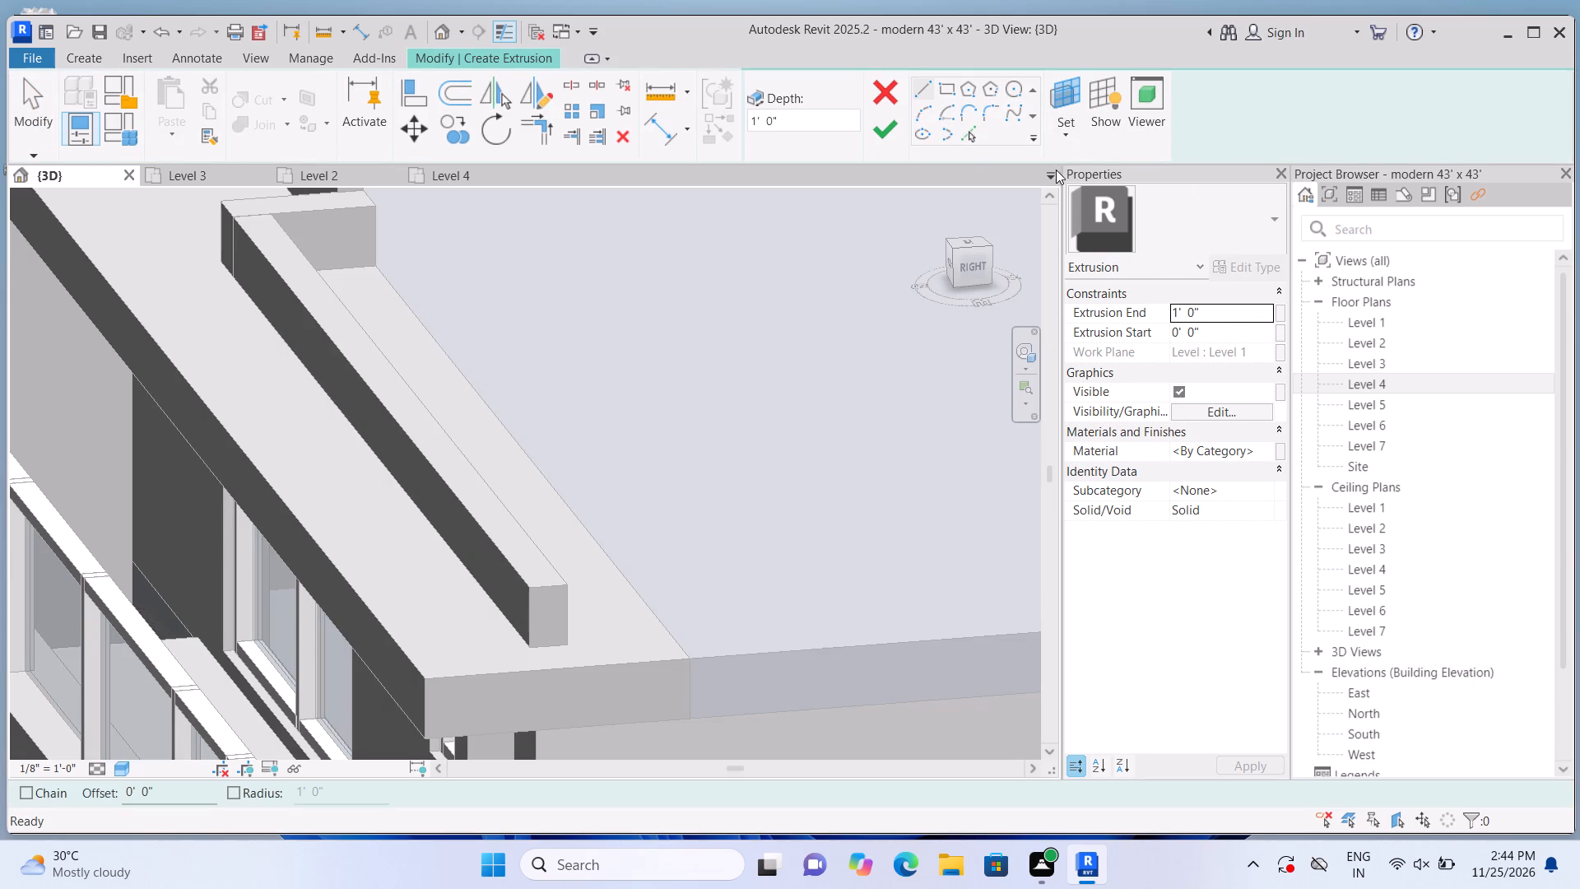
click(1067, 137)
click(1088, 206)
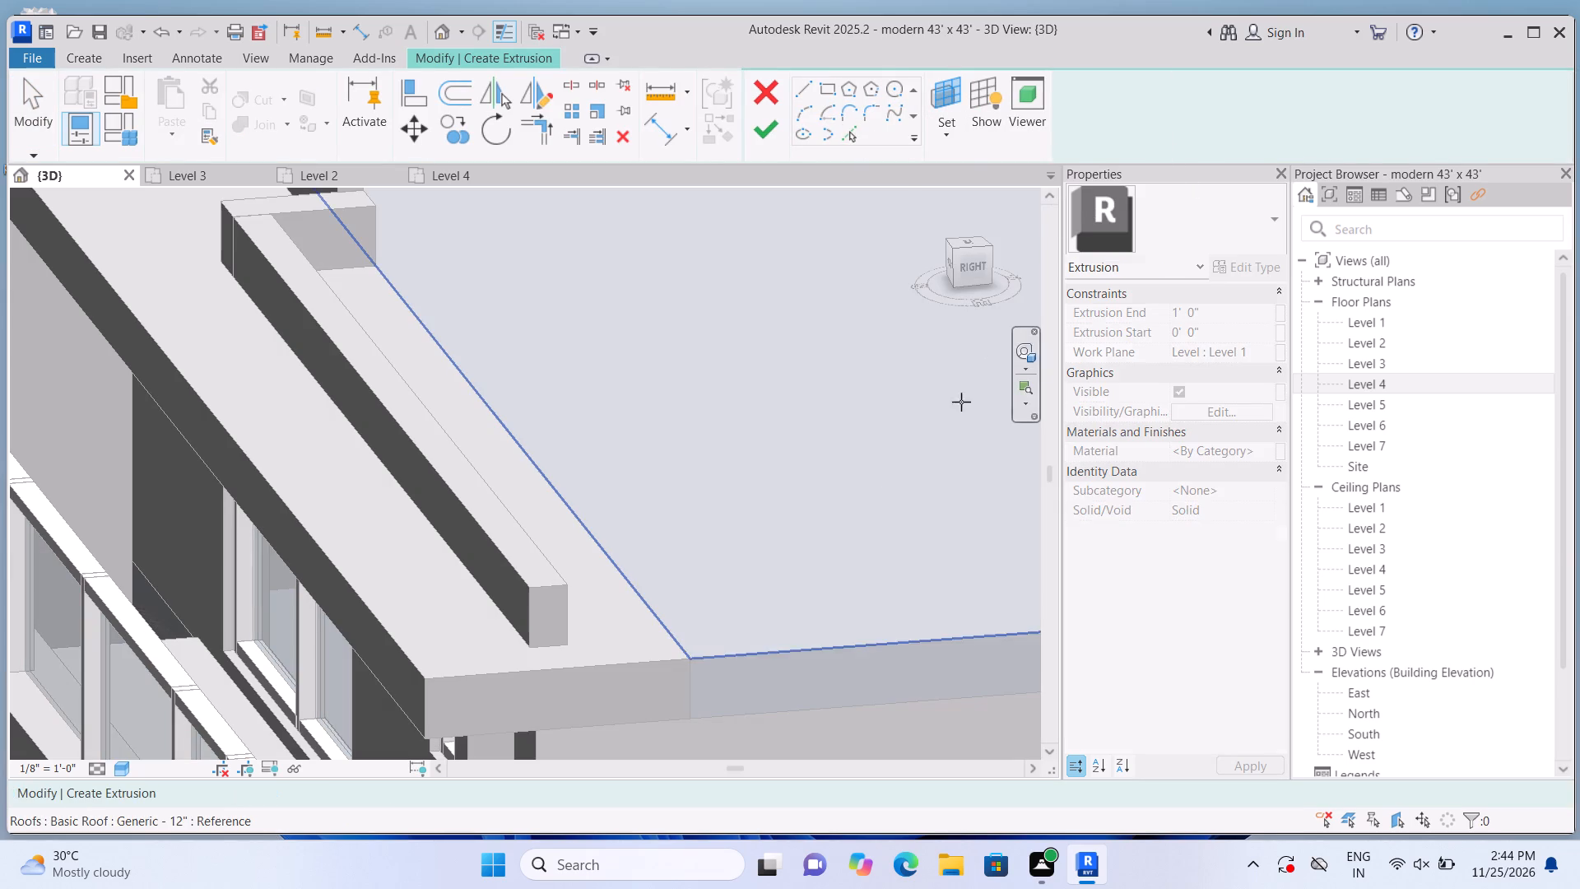
click(616, 631)
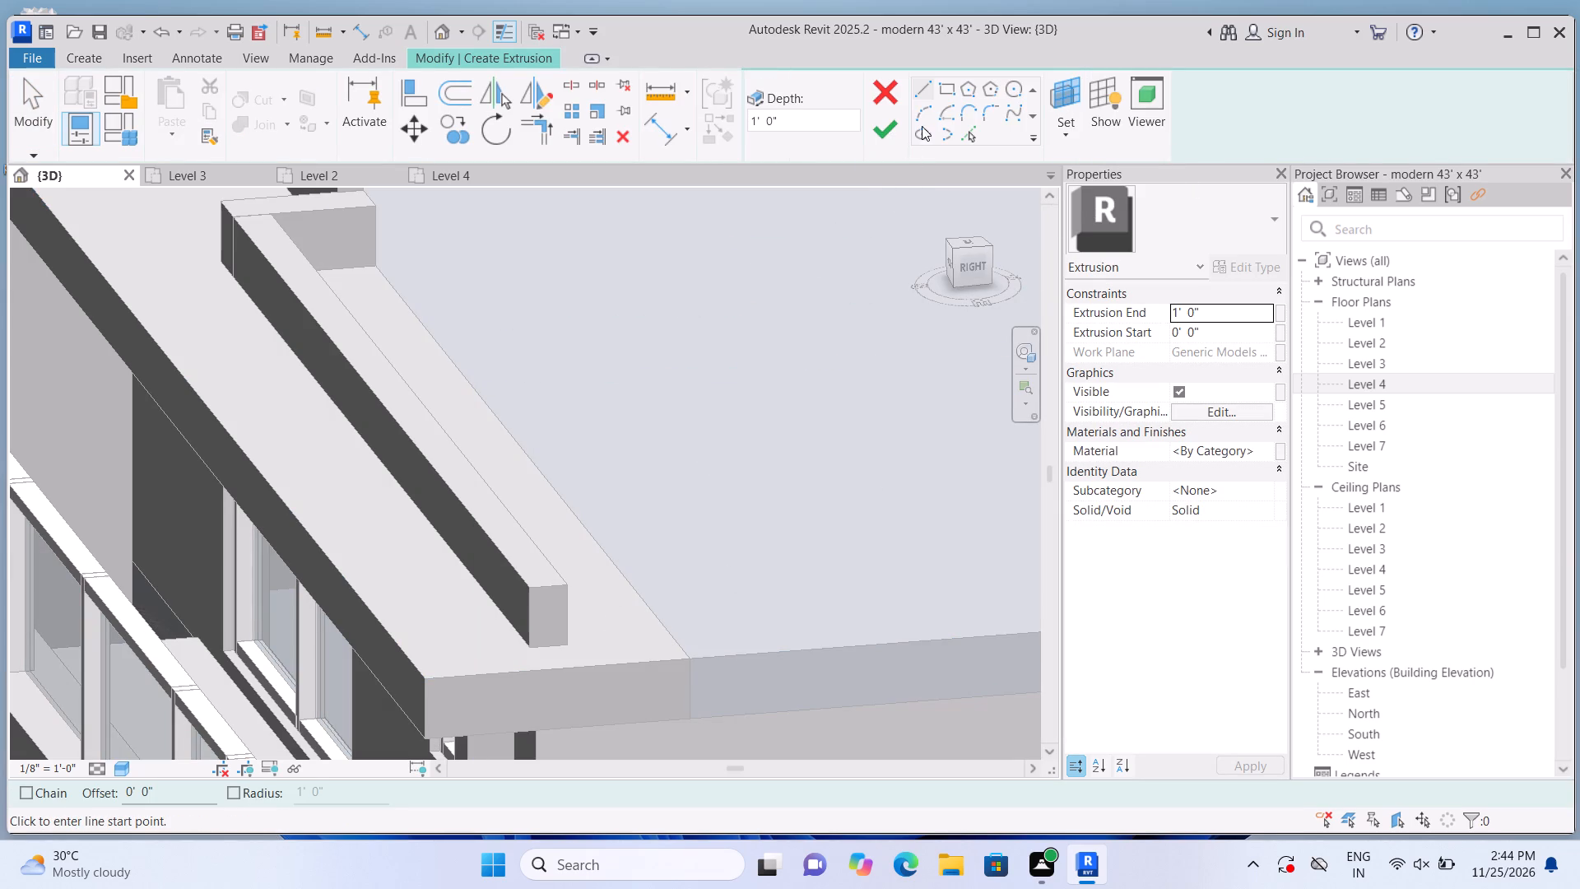
click(950, 89)
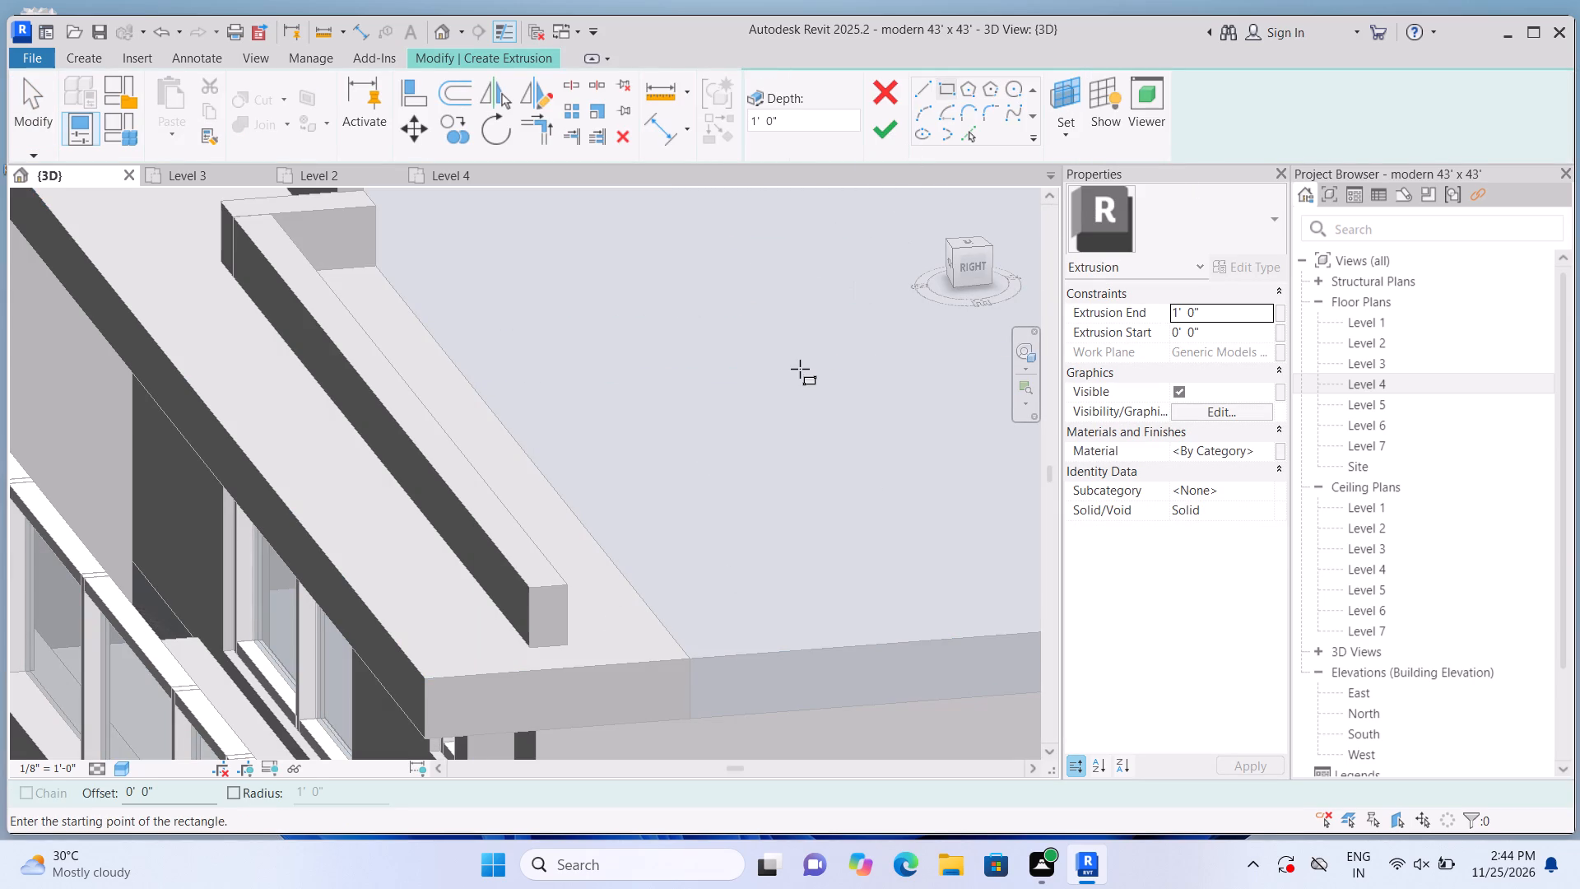
scroll(559, 658, up, 1)
click(531, 641)
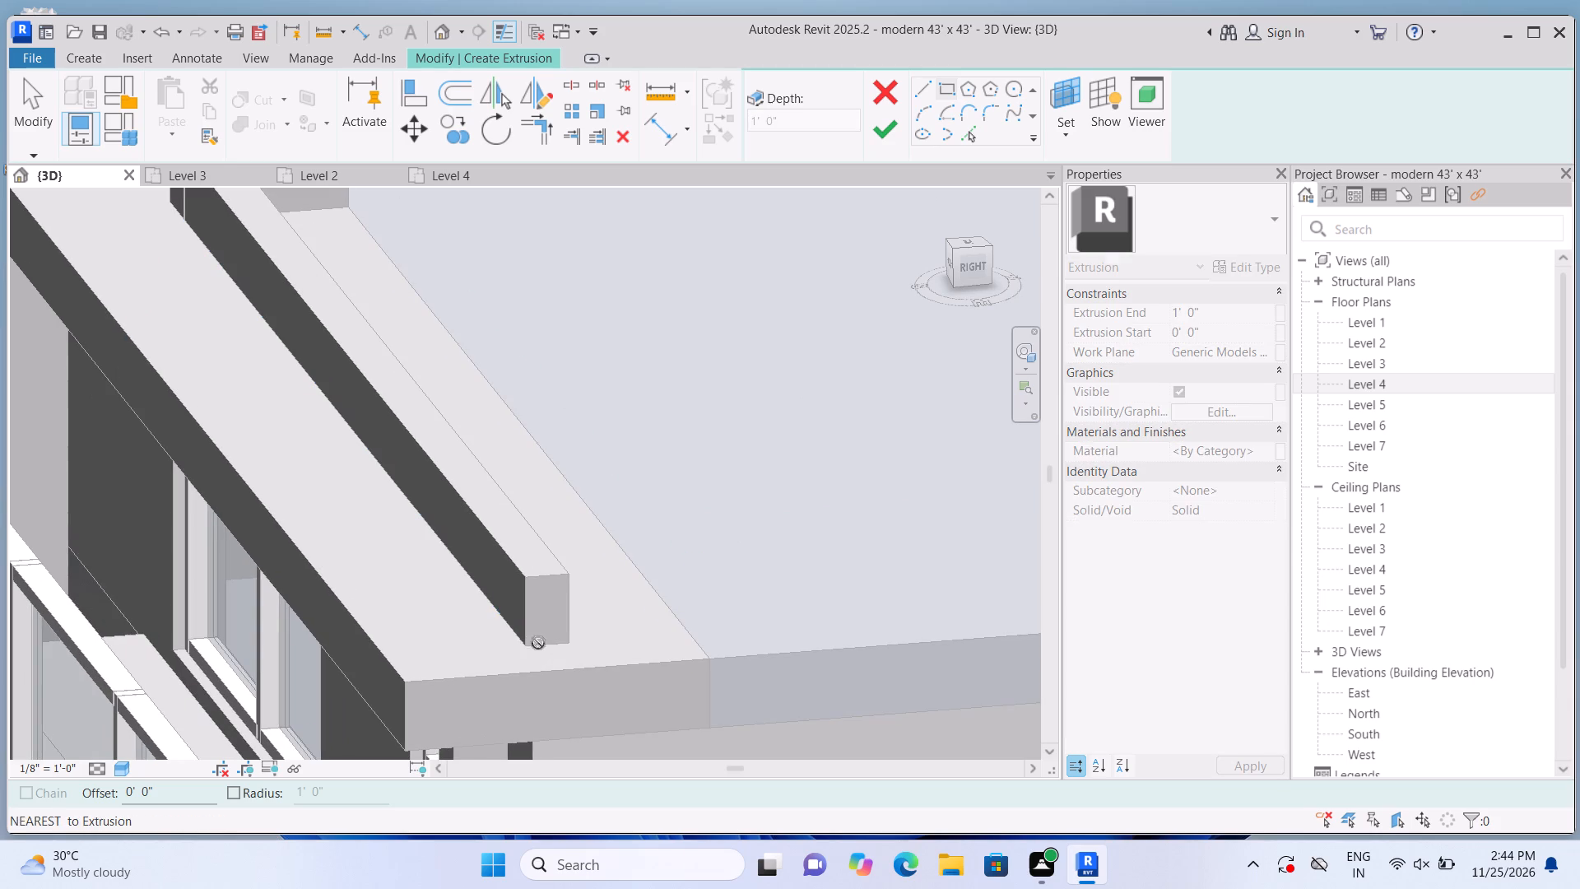
key(Escape)
scroll(560, 674, up, 2)
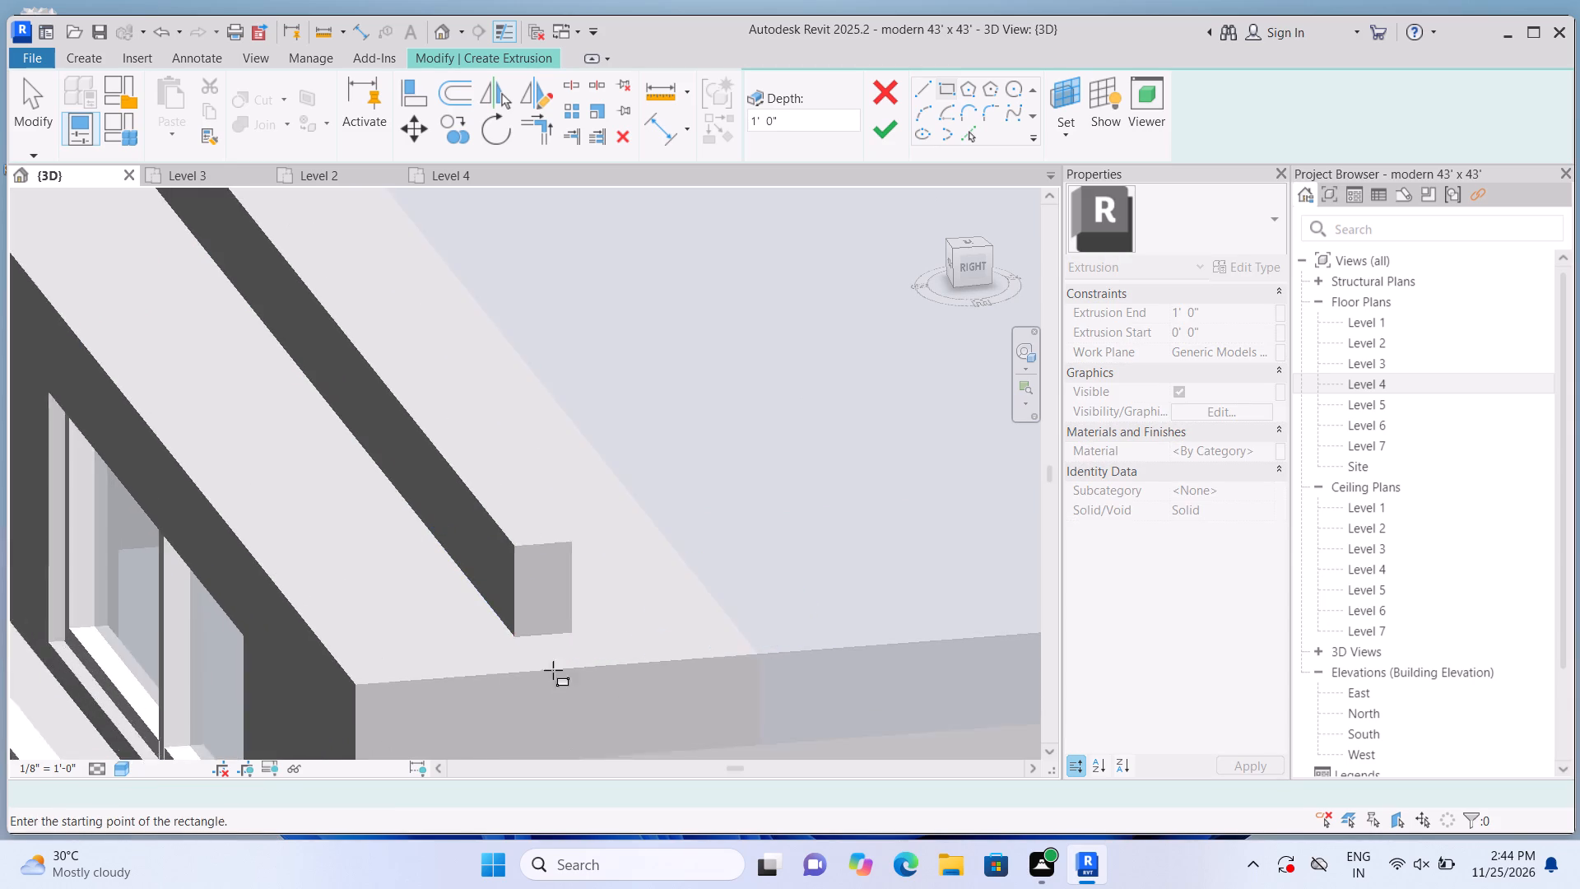
scroll(553, 670, up, 5)
click(492, 616)
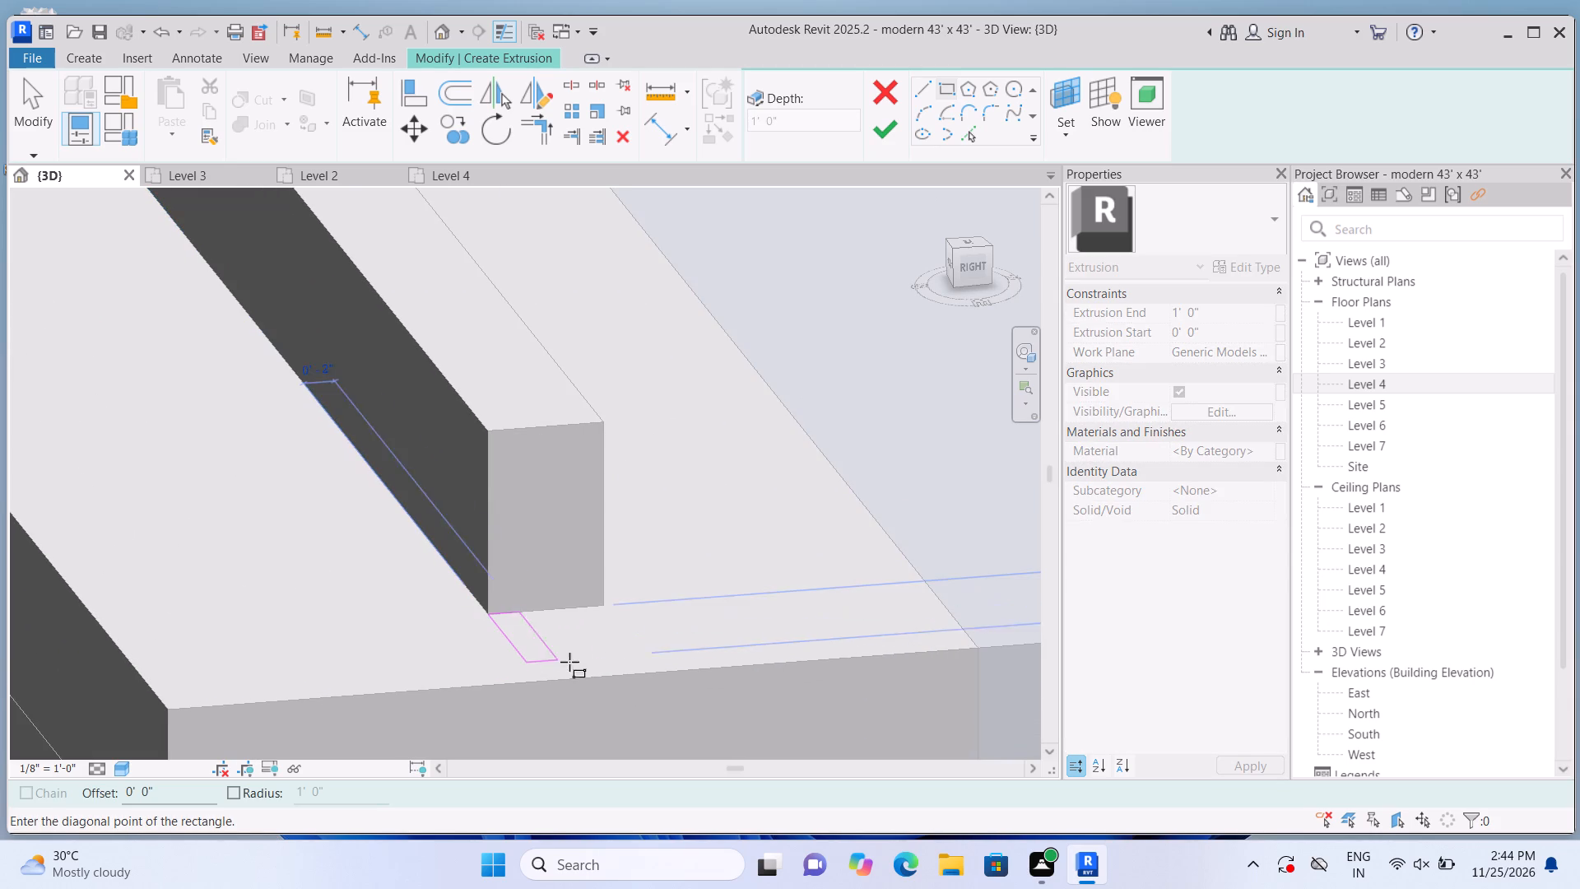
click(978, 646)
double_click(893, 124)
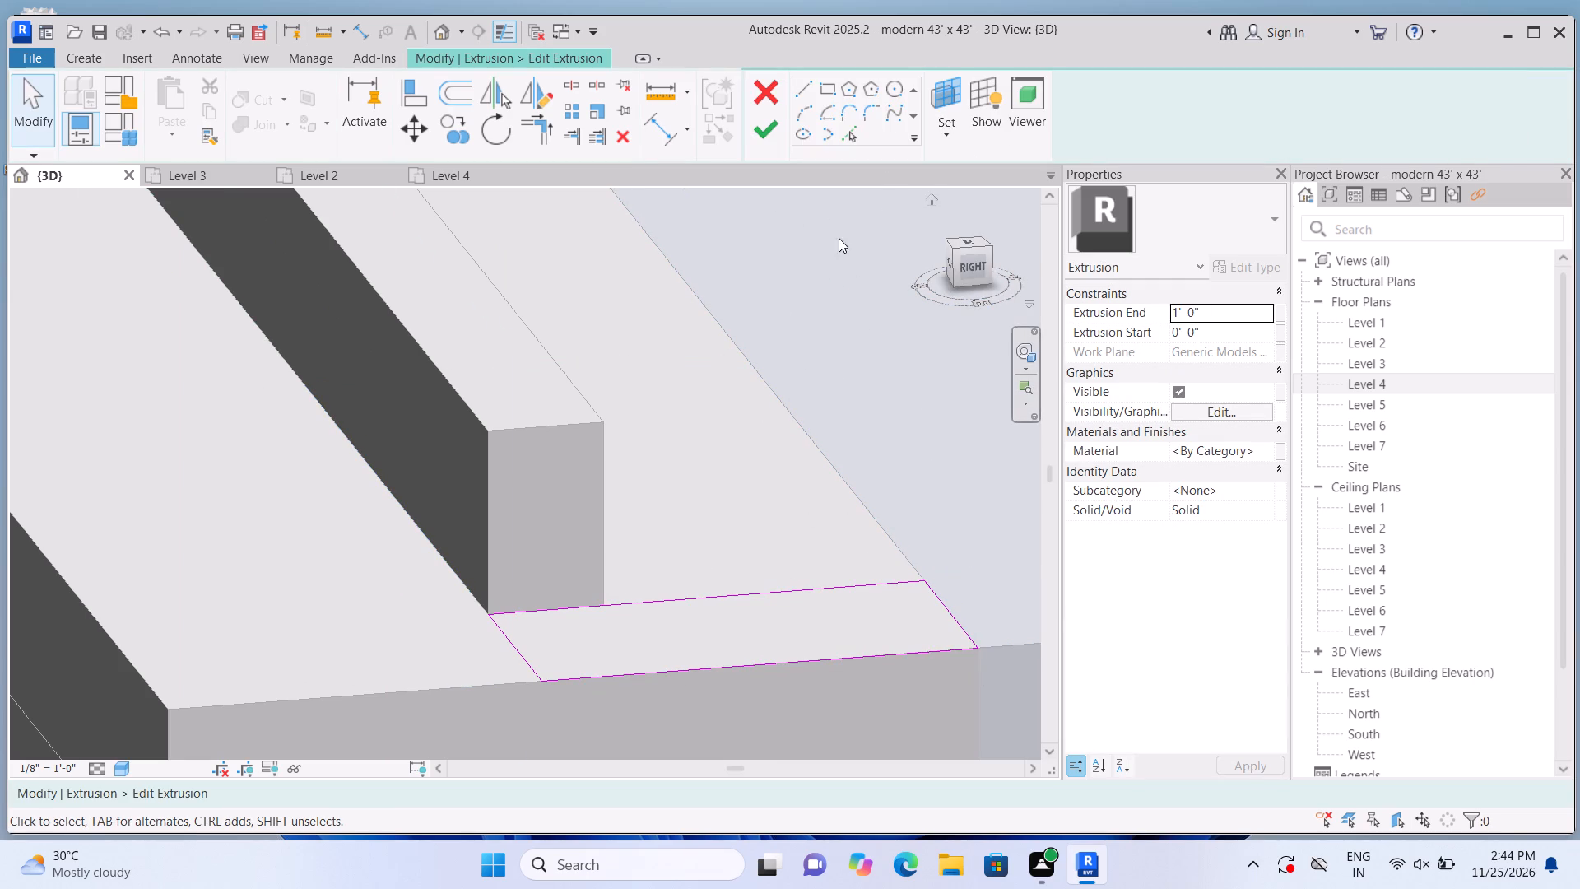
click(764, 130)
Stretch the block at the existing parapet wall's free end up to the wall's top, about 4' 5" high.
scroll(639, 538, down, 9)
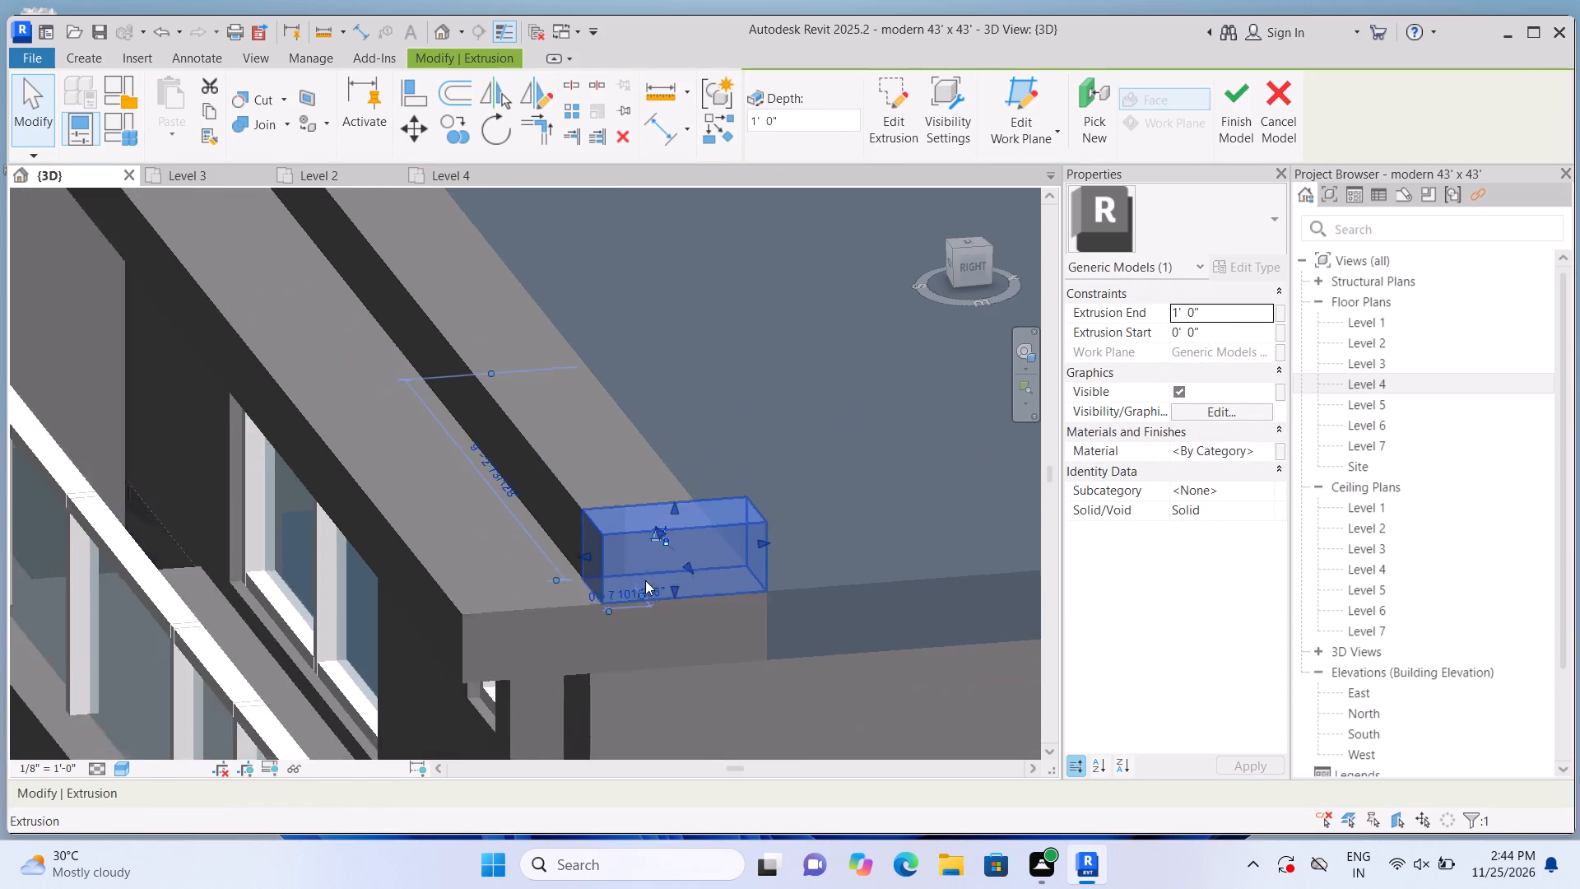
scroll(687, 611, down, 2)
middle_drag(500, 353, 513, 427)
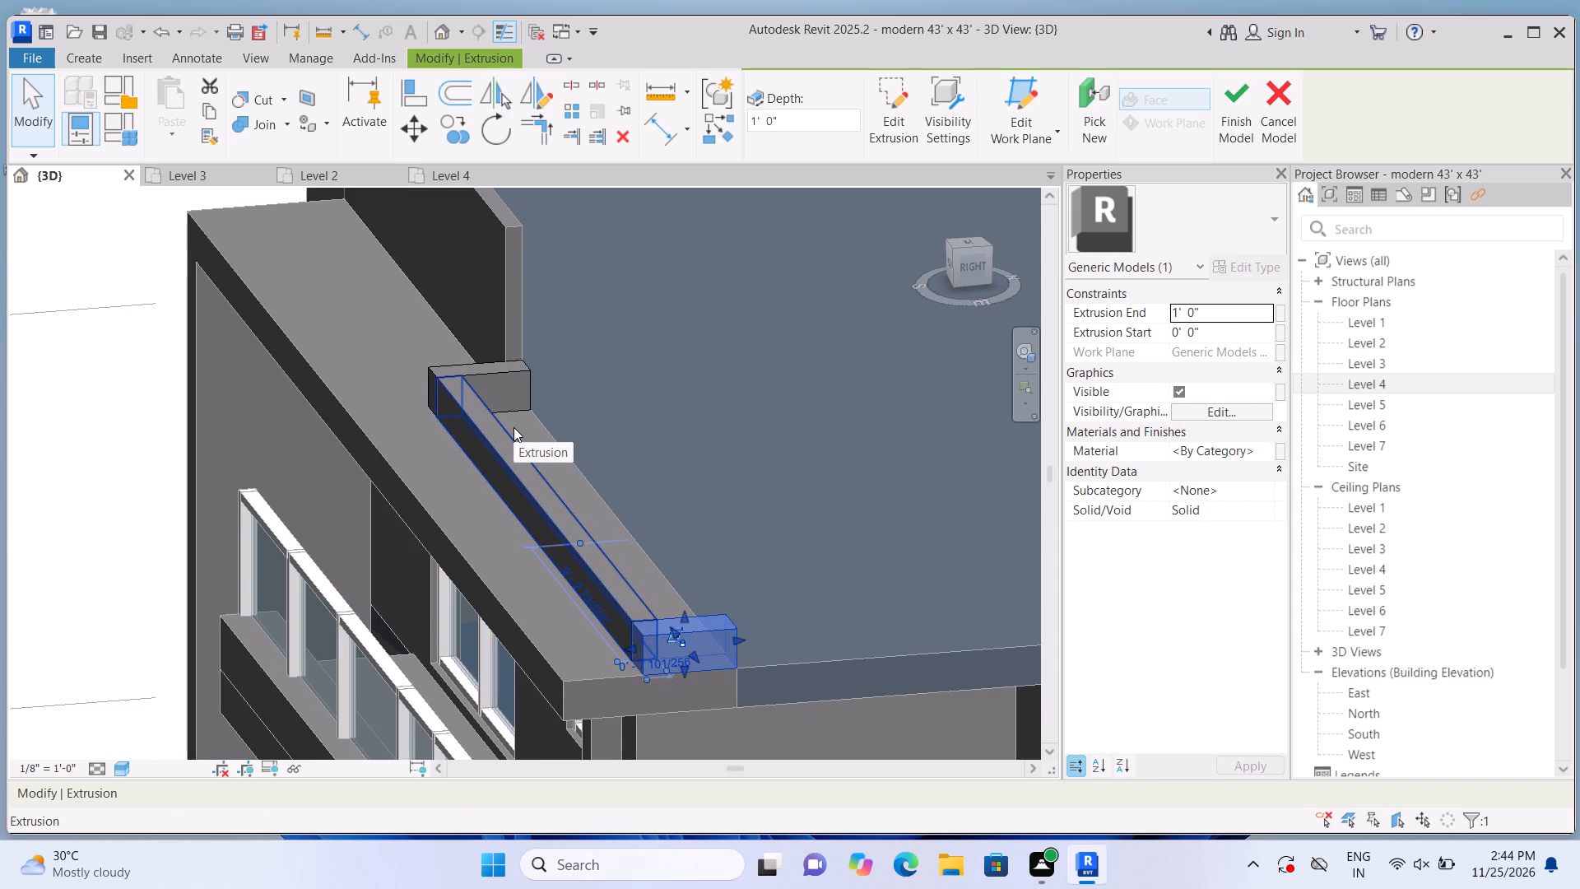
middle_drag(332, 277, 332, 367)
scroll(458, 455, up, 1)
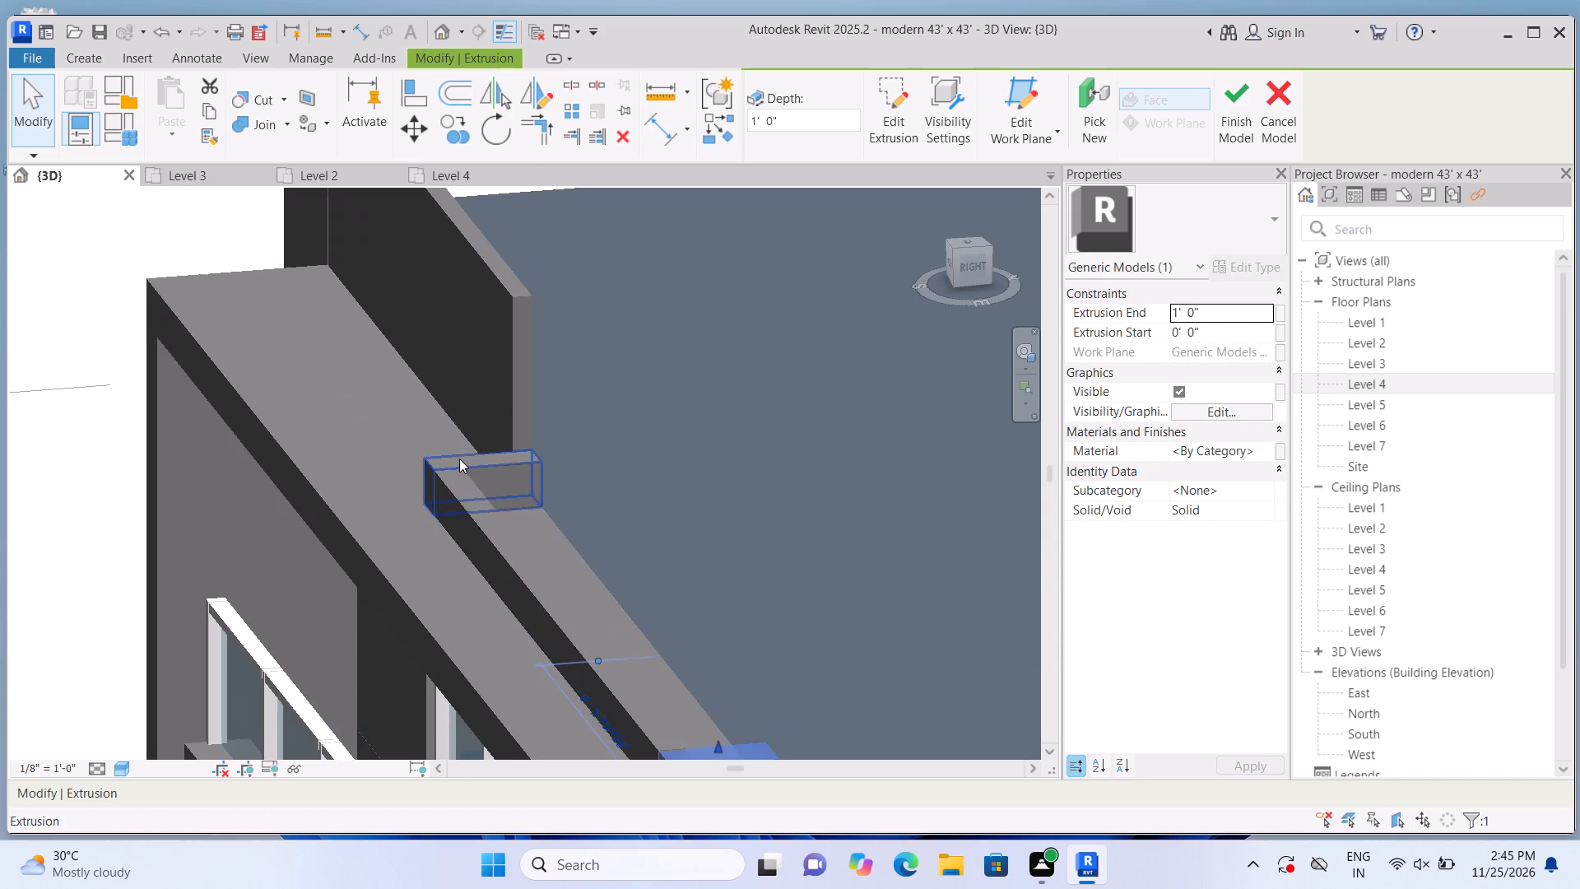
click(462, 460)
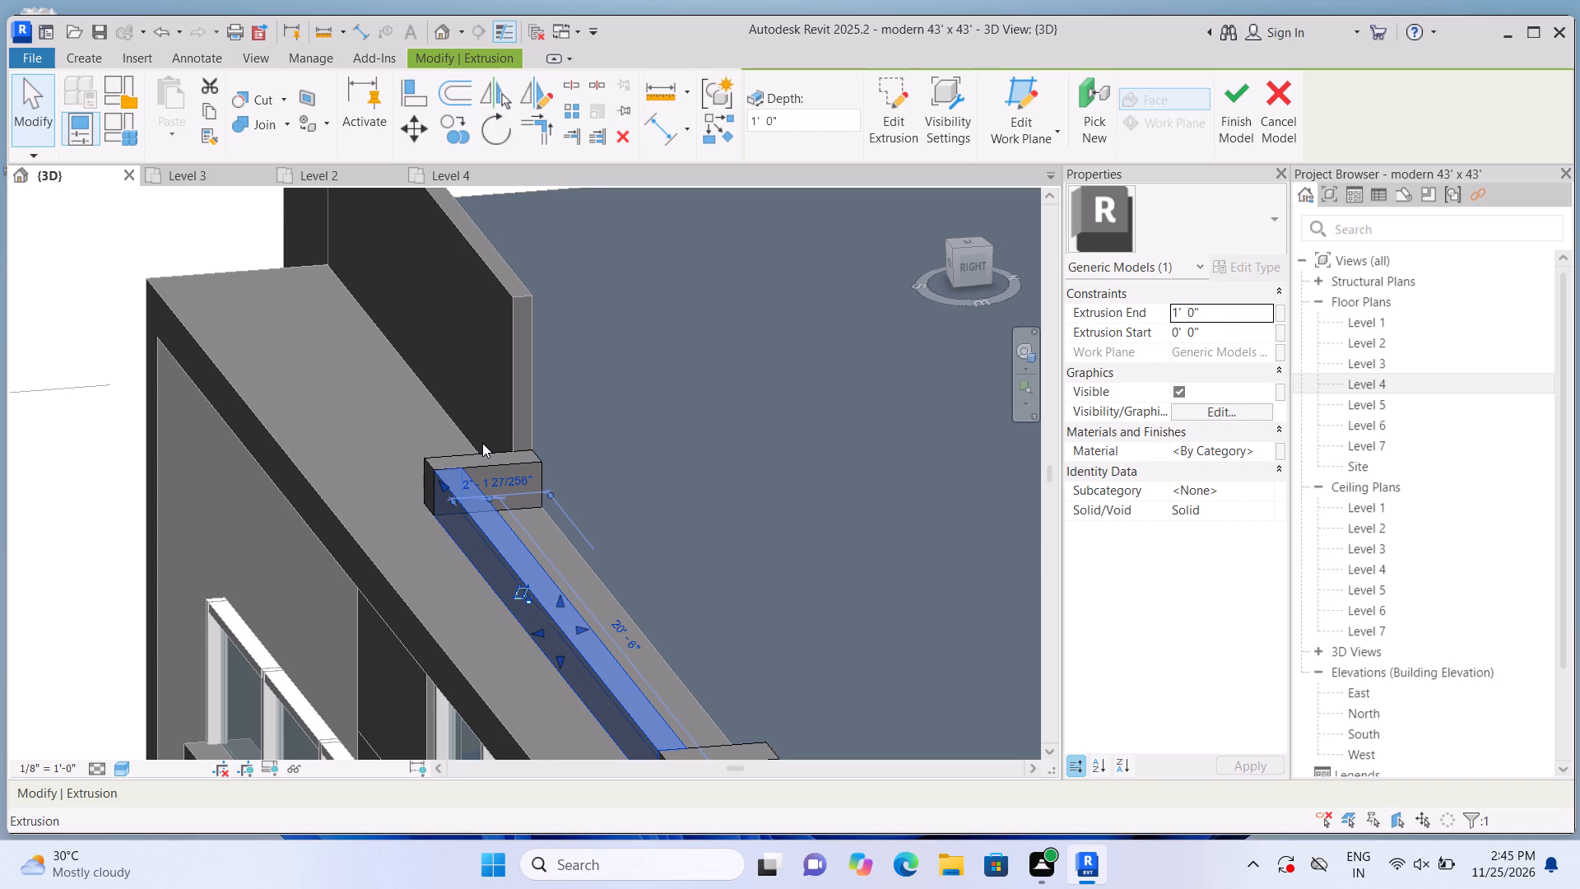
scroll(482, 443, up, 1)
click(509, 454)
scroll(498, 444, up, 1)
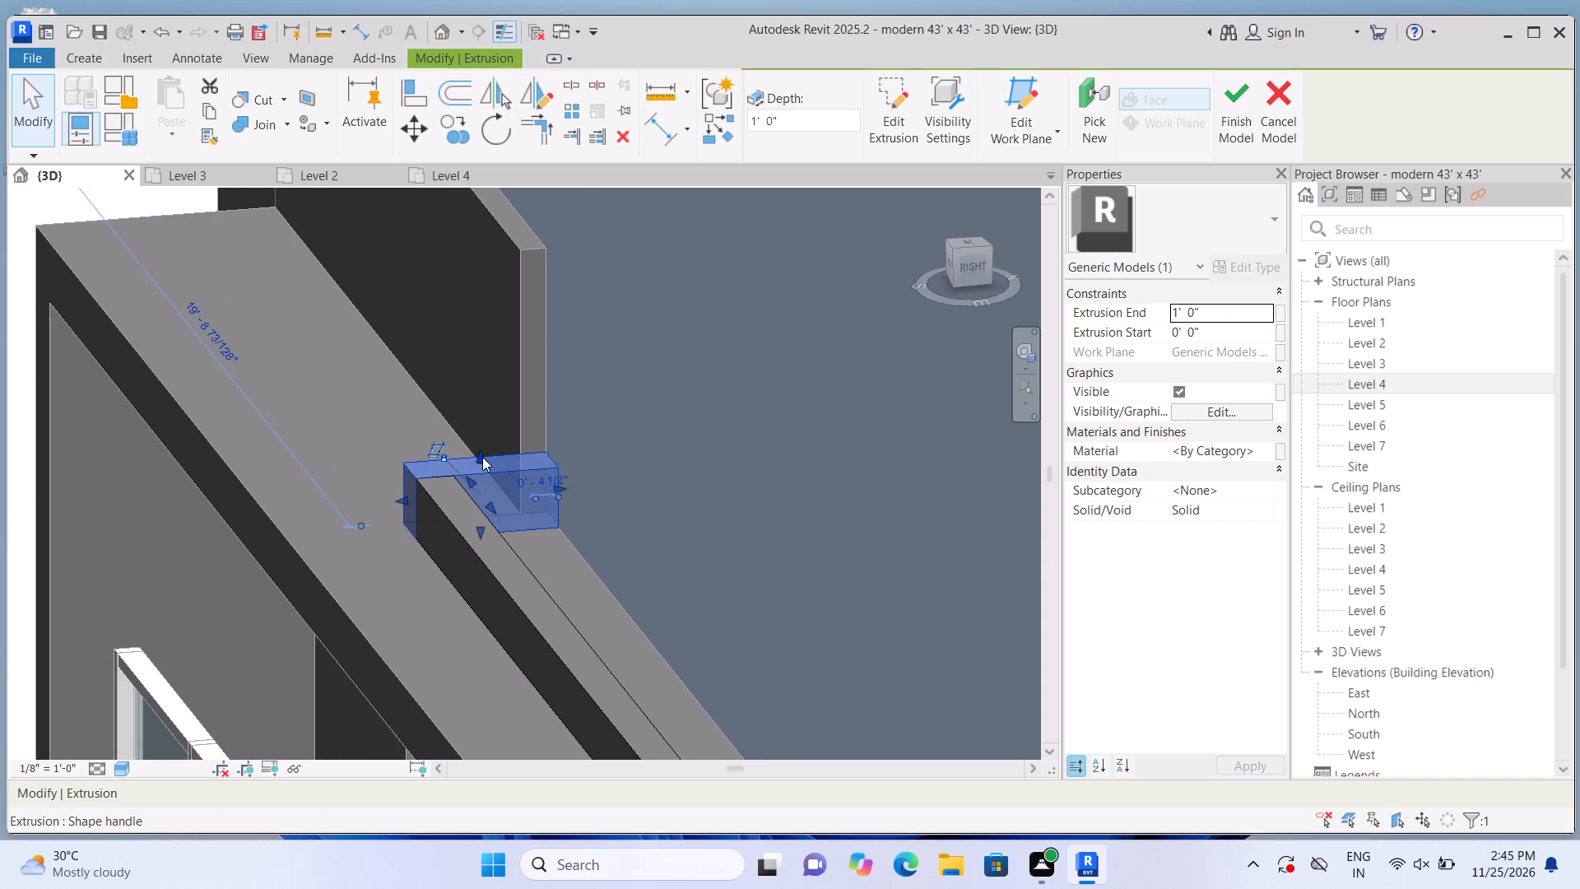
drag(480, 454, 487, 265)
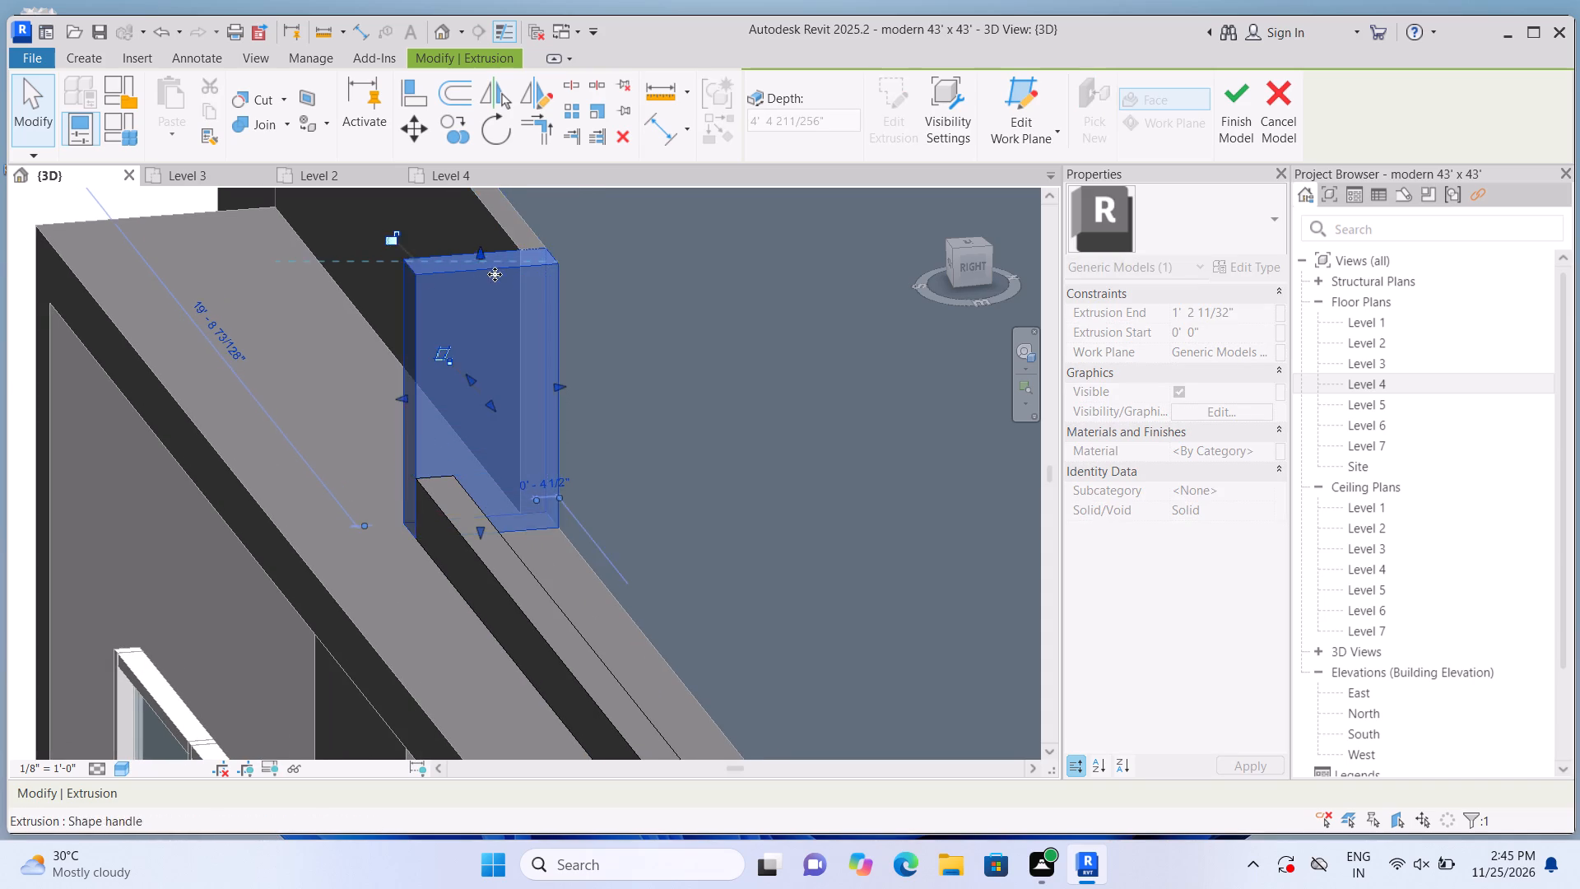
scroll(504, 290, down, 5)
click(155, 445)
scroll(153, 449, down, 1)
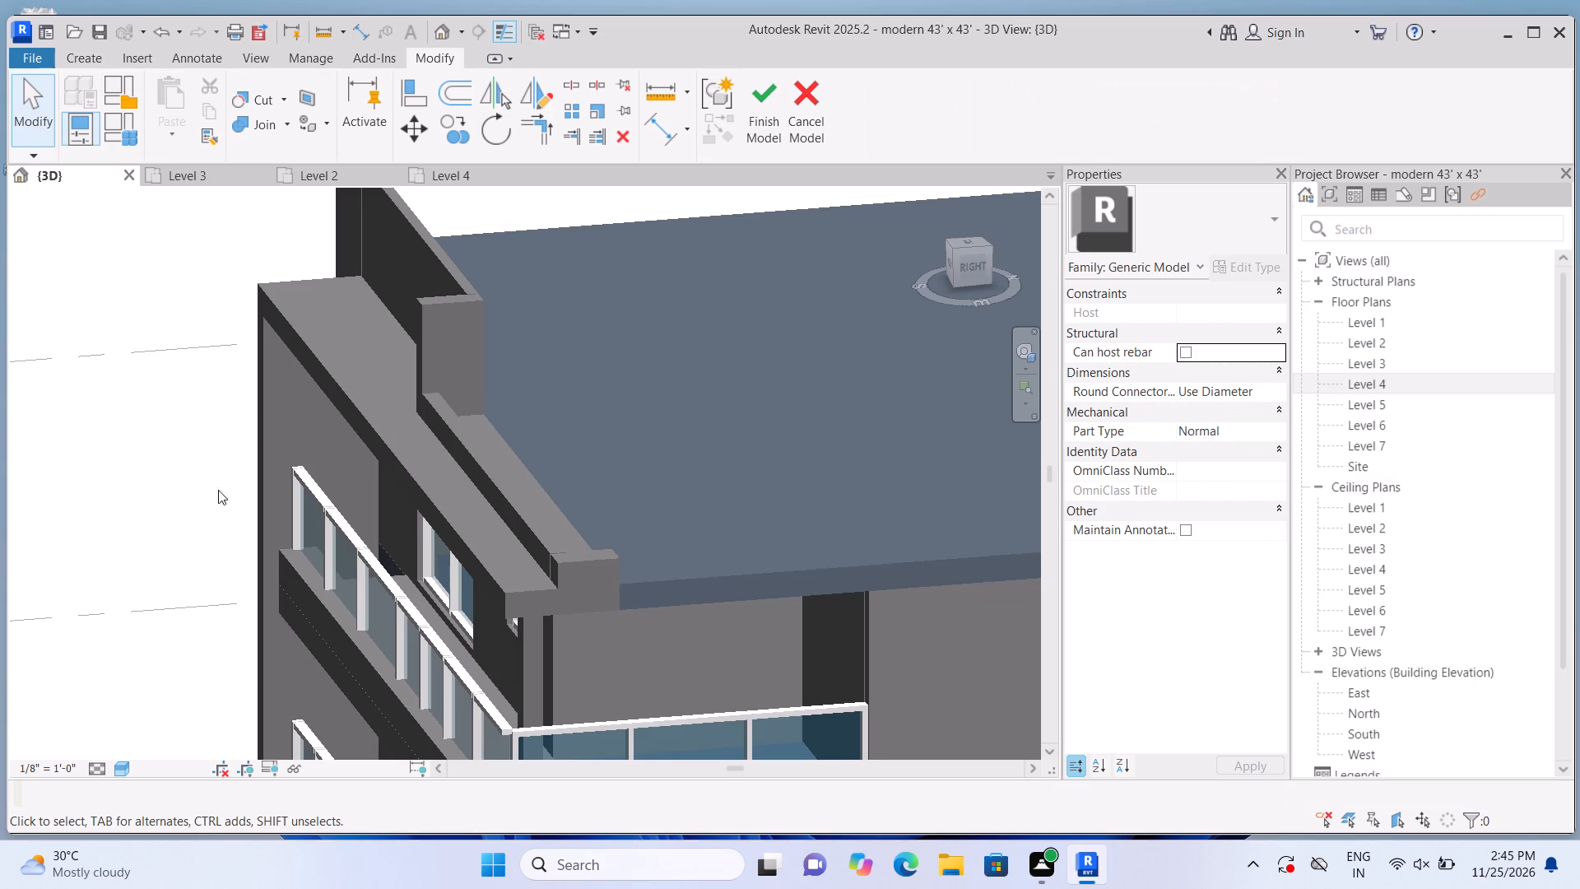
Stretch the roof-corner end block upward and adjust its extrusion end to about 5' 6".
click(574, 557)
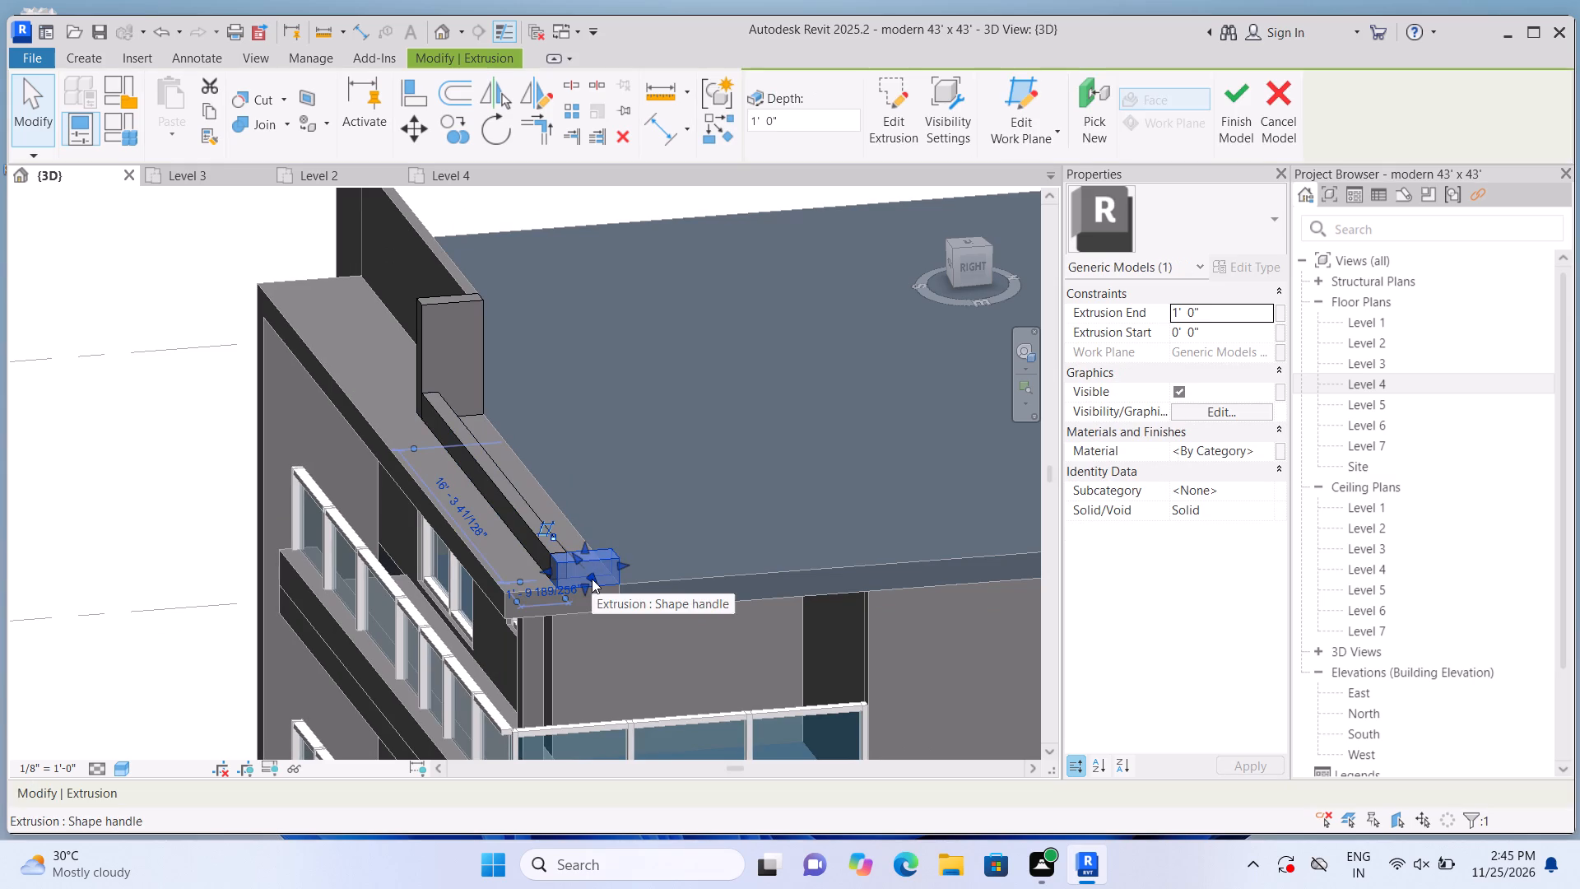
scroll(593, 579, up, 2)
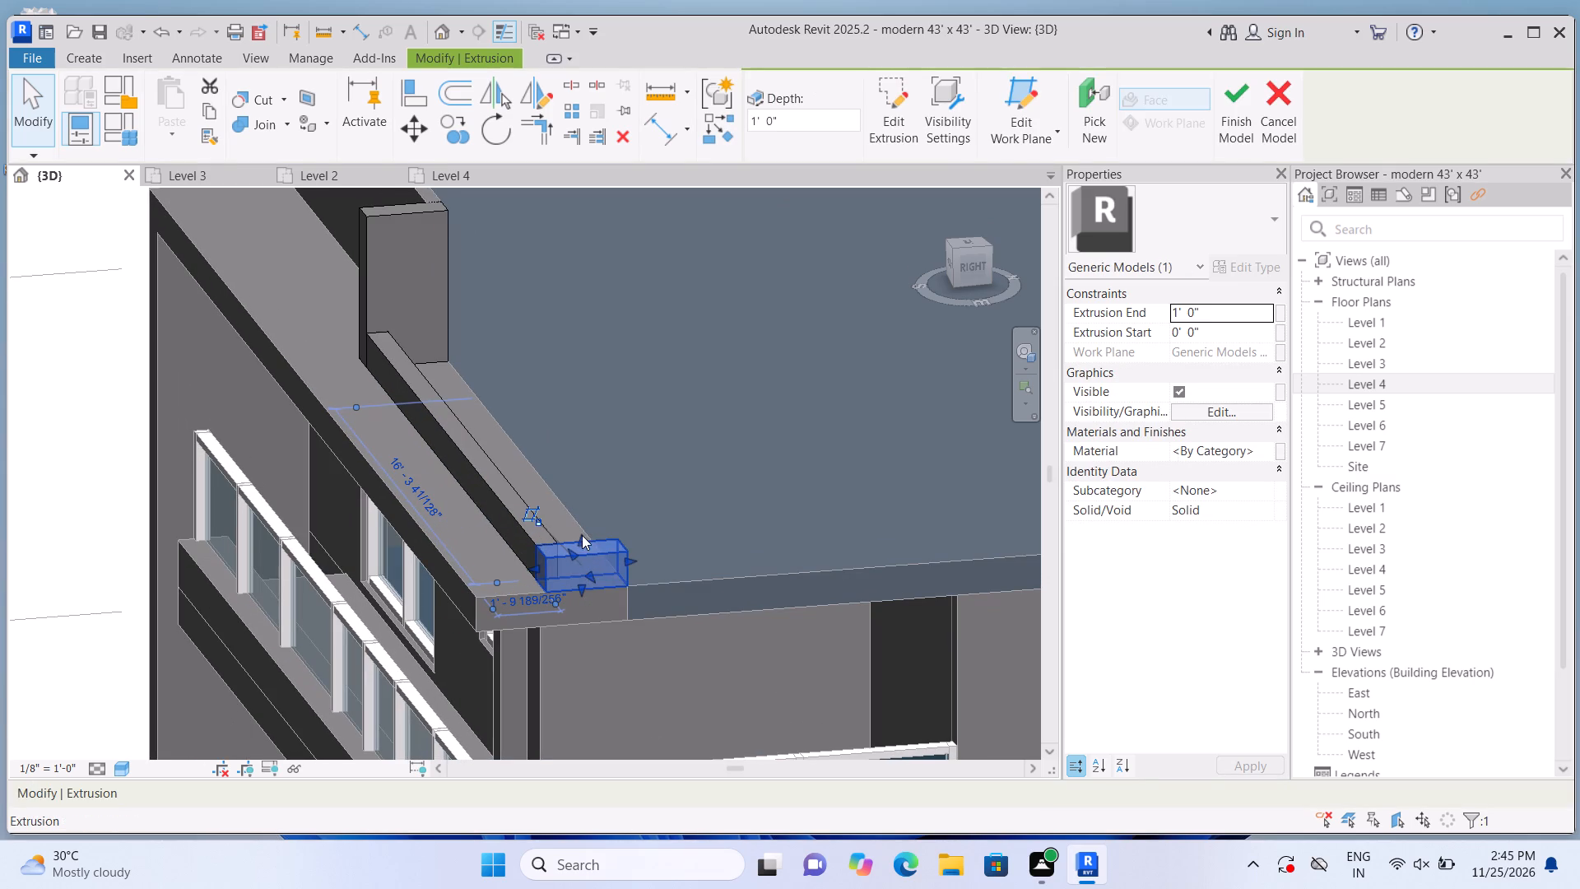
drag(582, 535, 591, 372)
scroll(597, 382, down, 4)
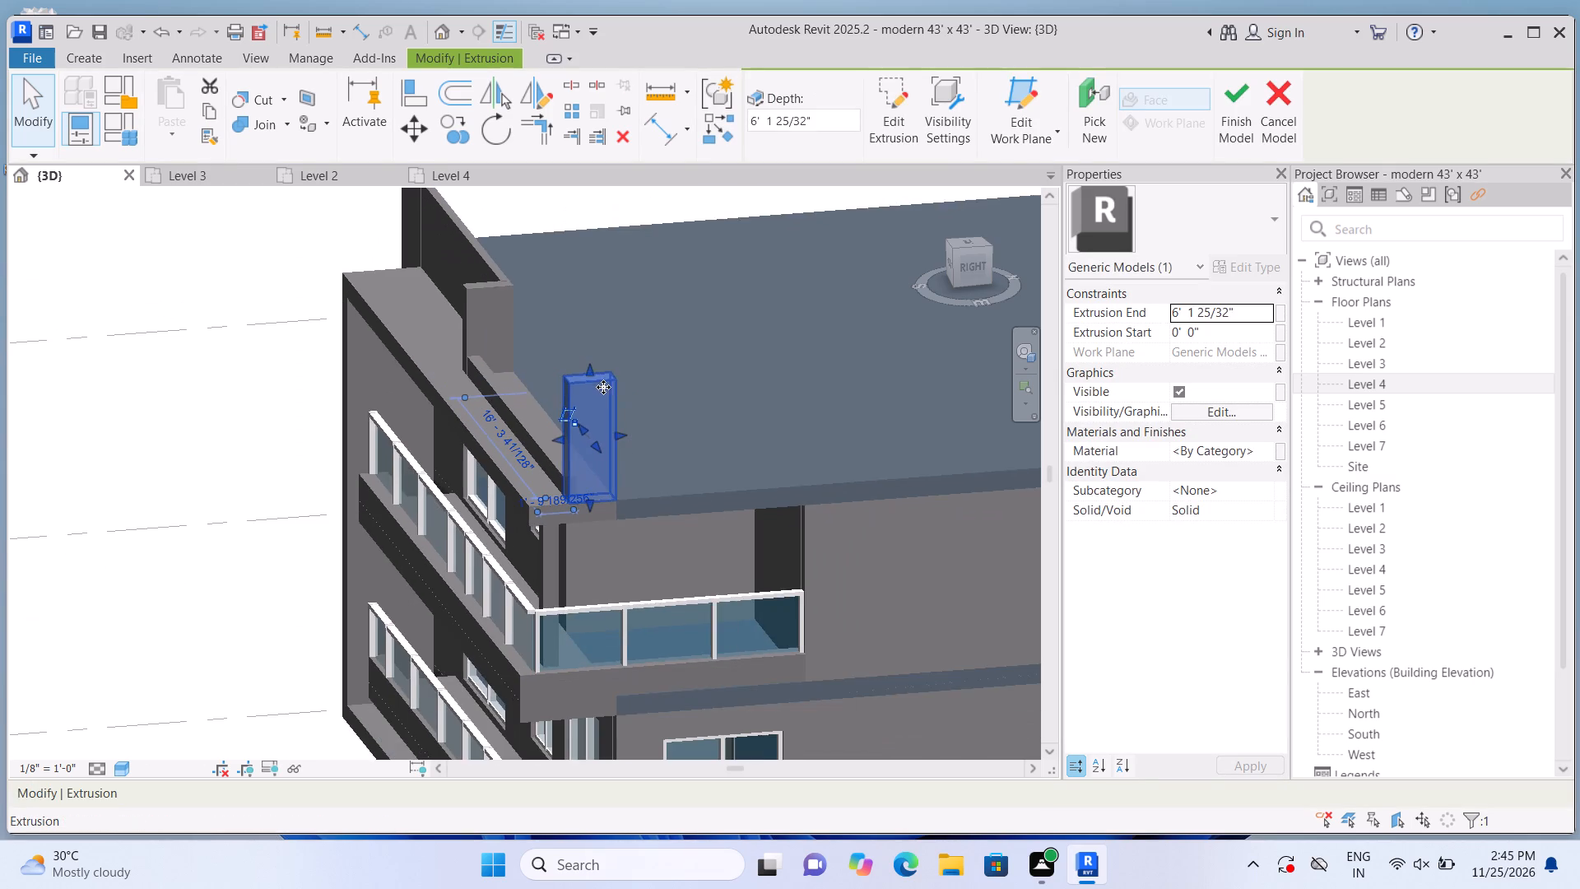
click(181, 460)
scroll(185, 460, down, 1)
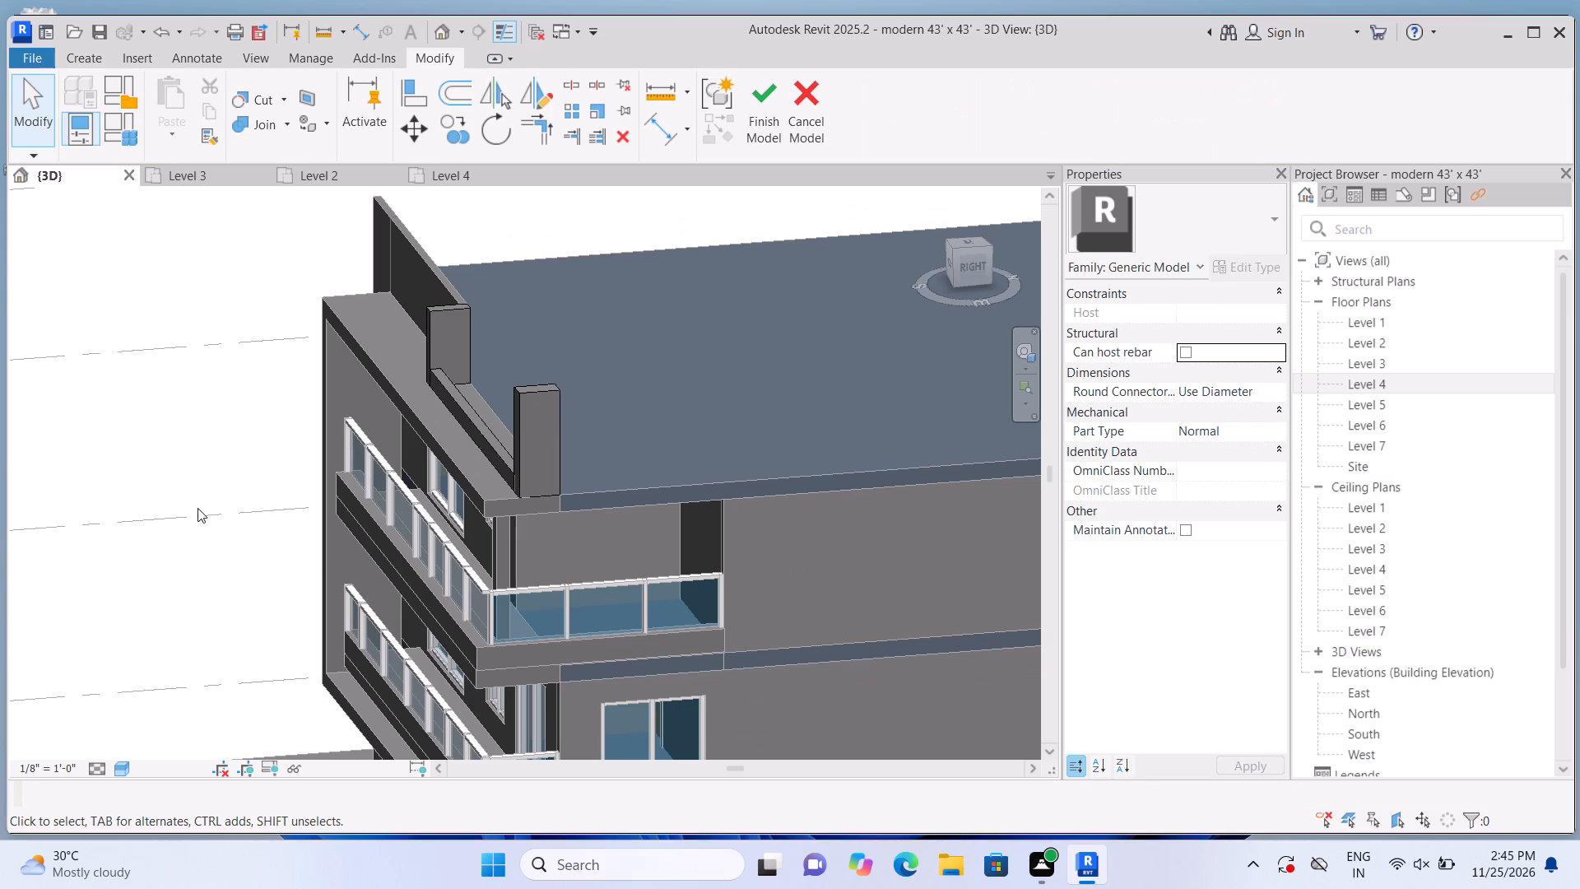
click(538, 421)
scroll(541, 407, up, 2)
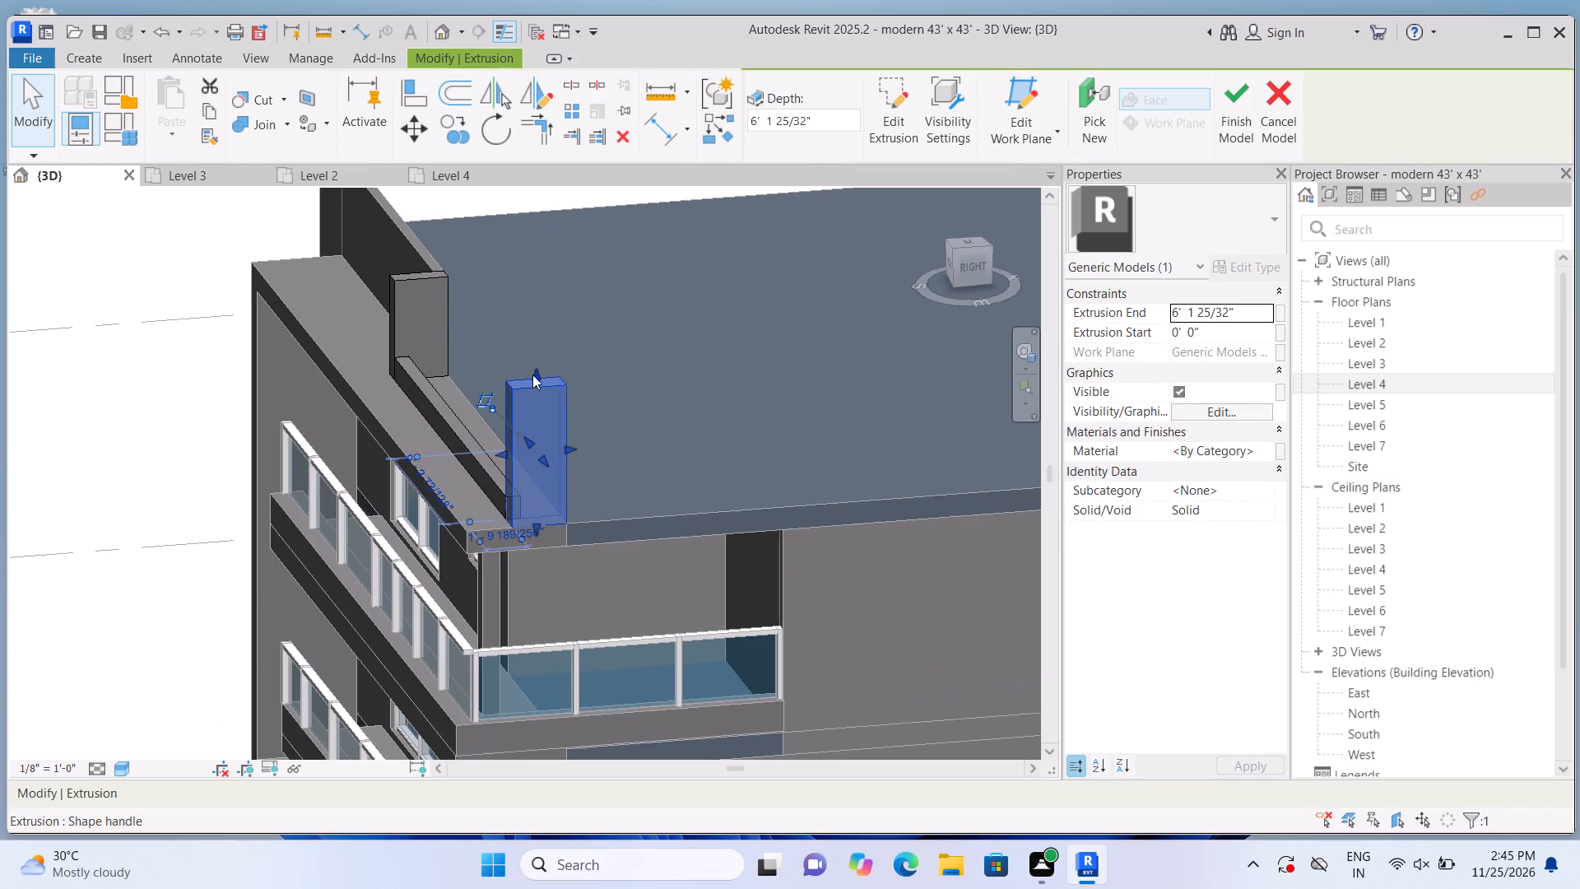
drag(532, 371, 535, 397)
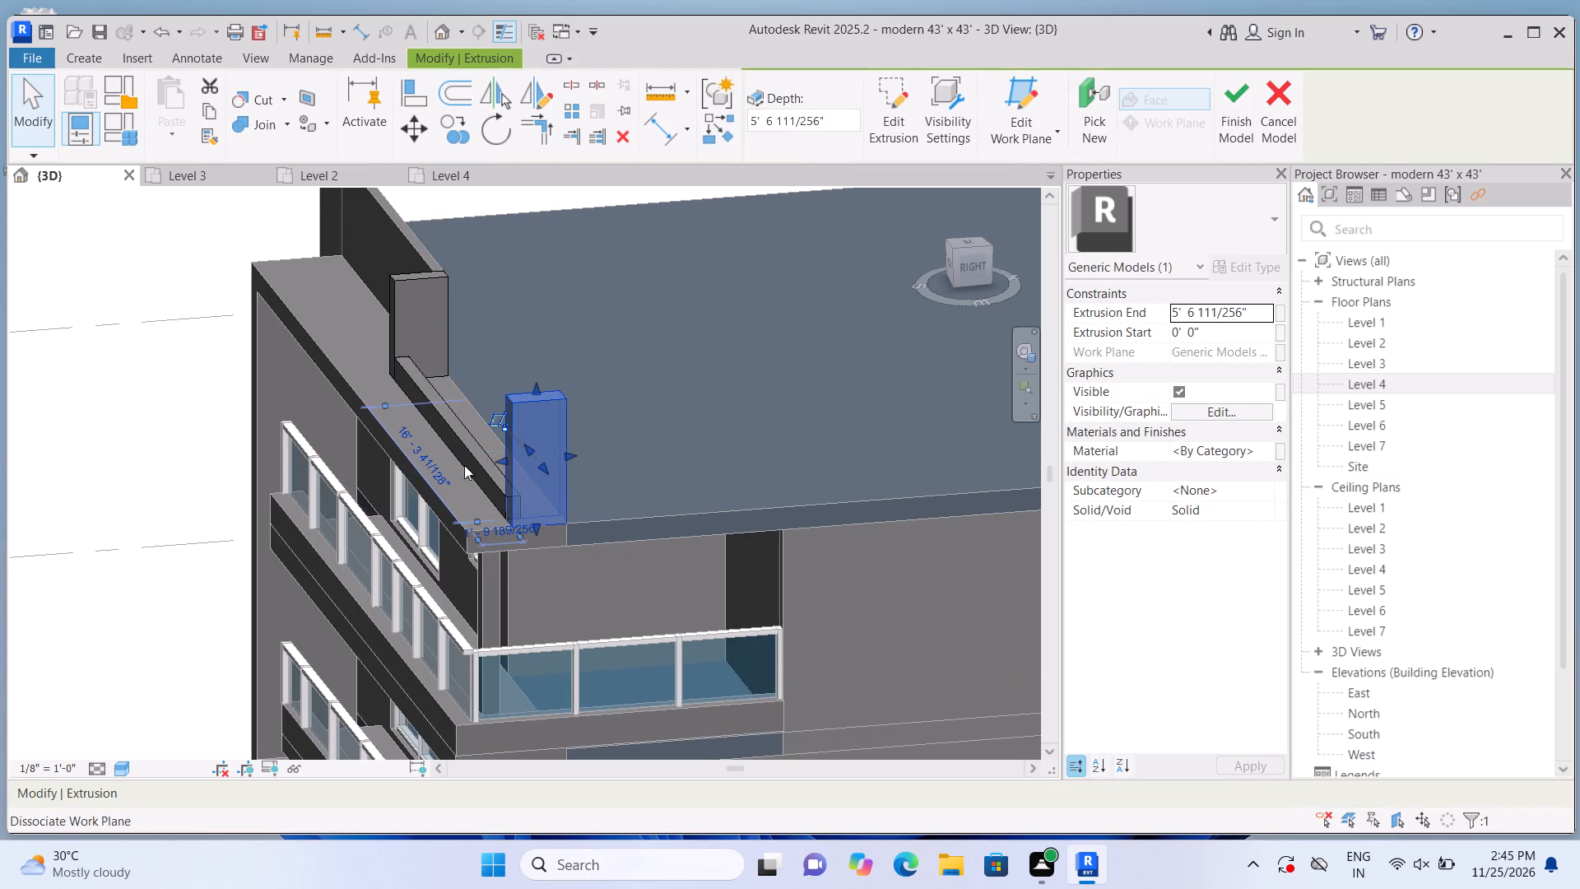
click(475, 449)
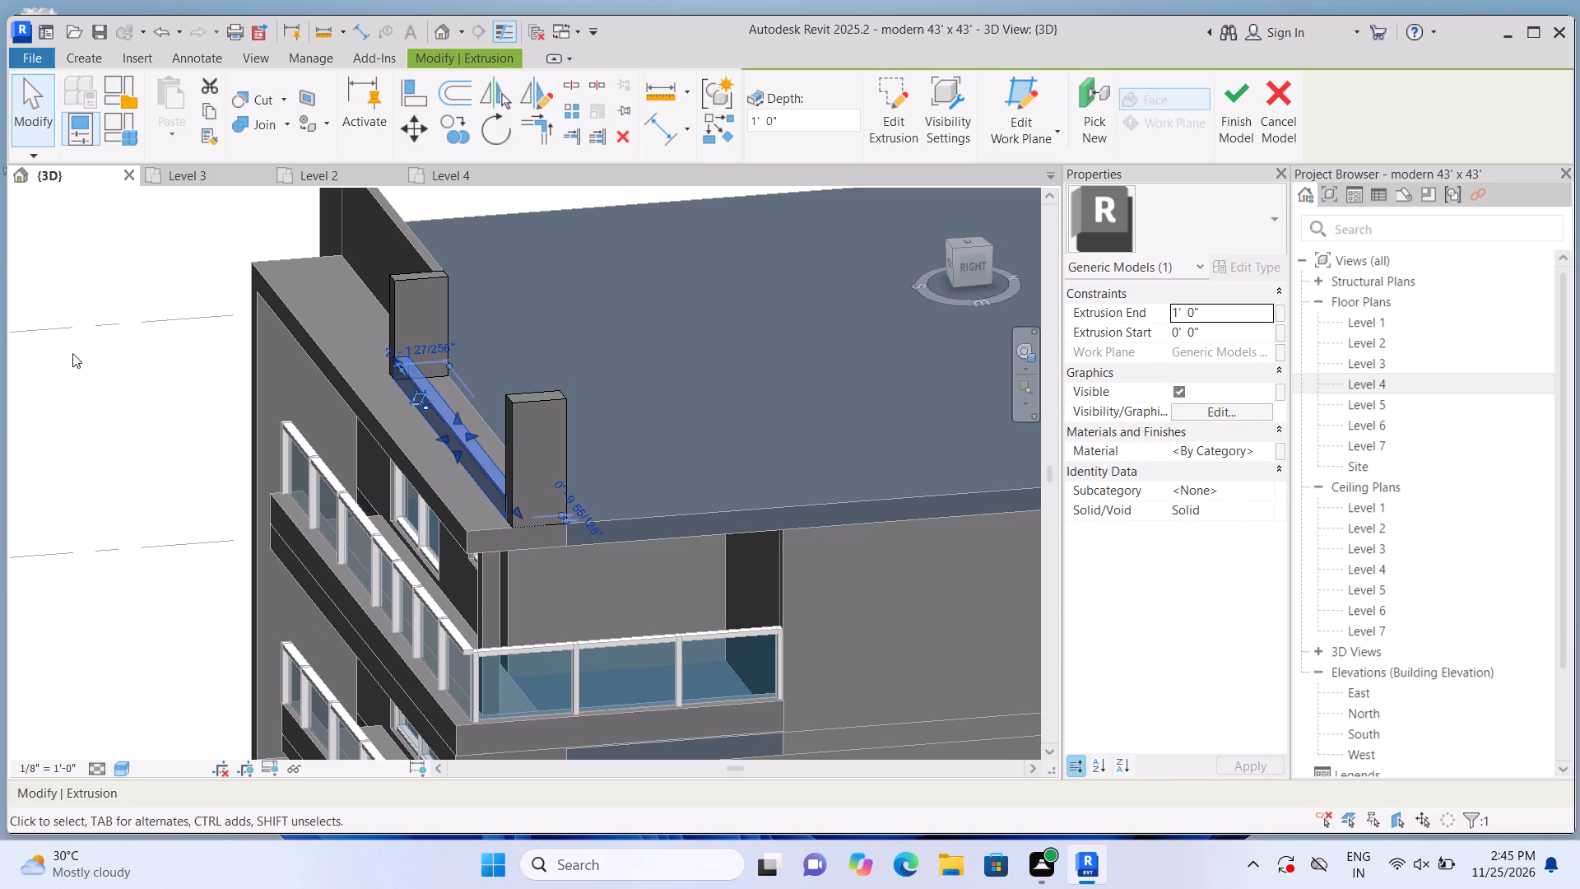
click(88, 426)
Join the long low strip's geometry with the tall blocks at both of its ends.
scroll(152, 252, up, 1)
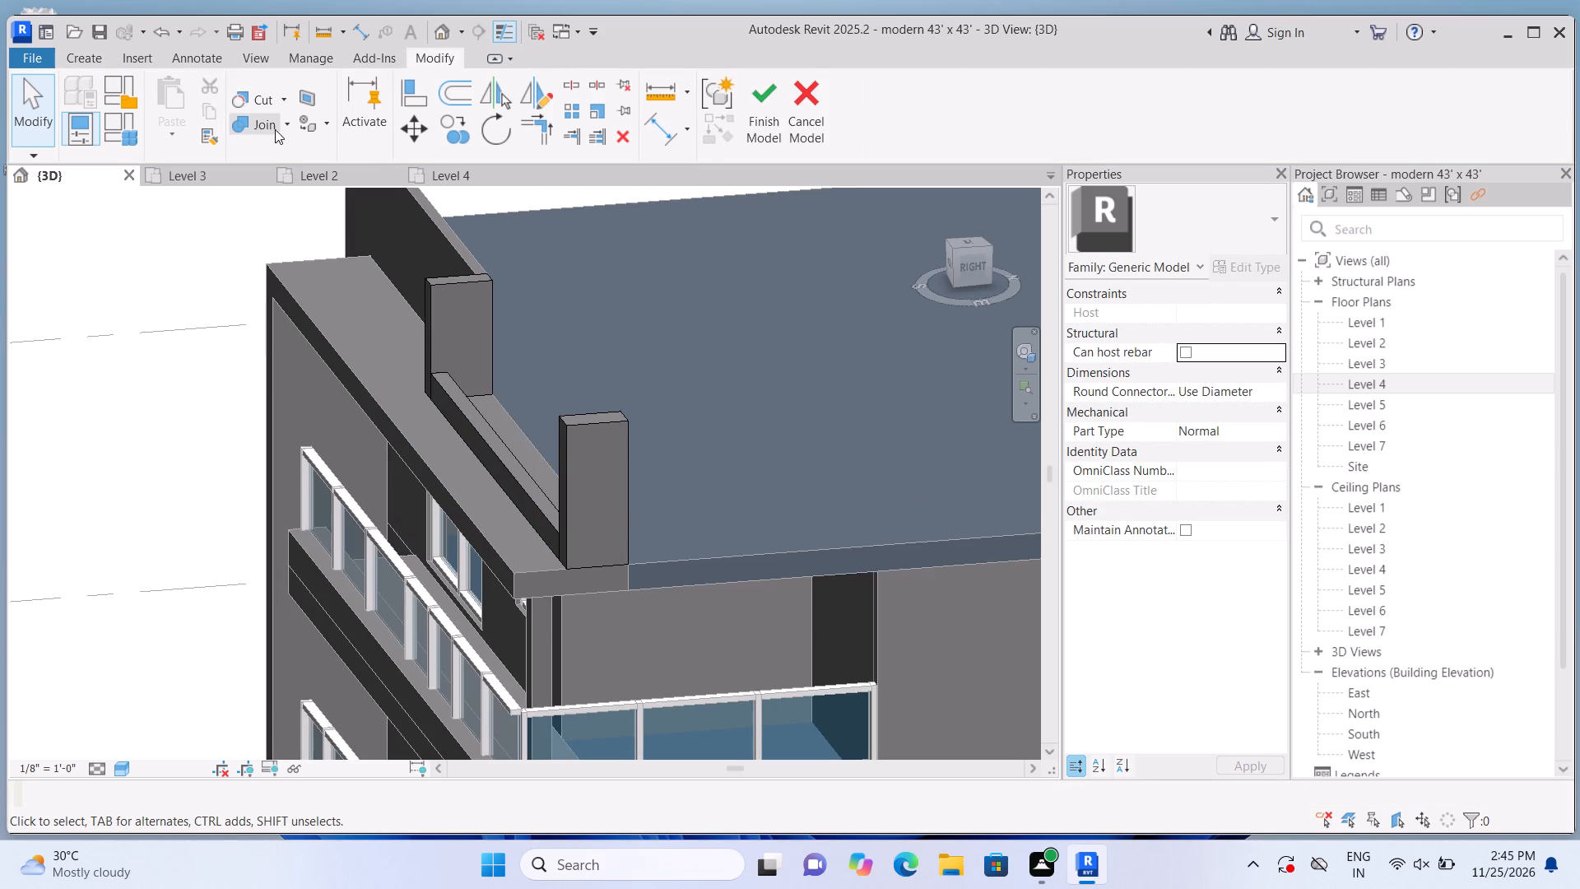
click(286, 123)
click(294, 157)
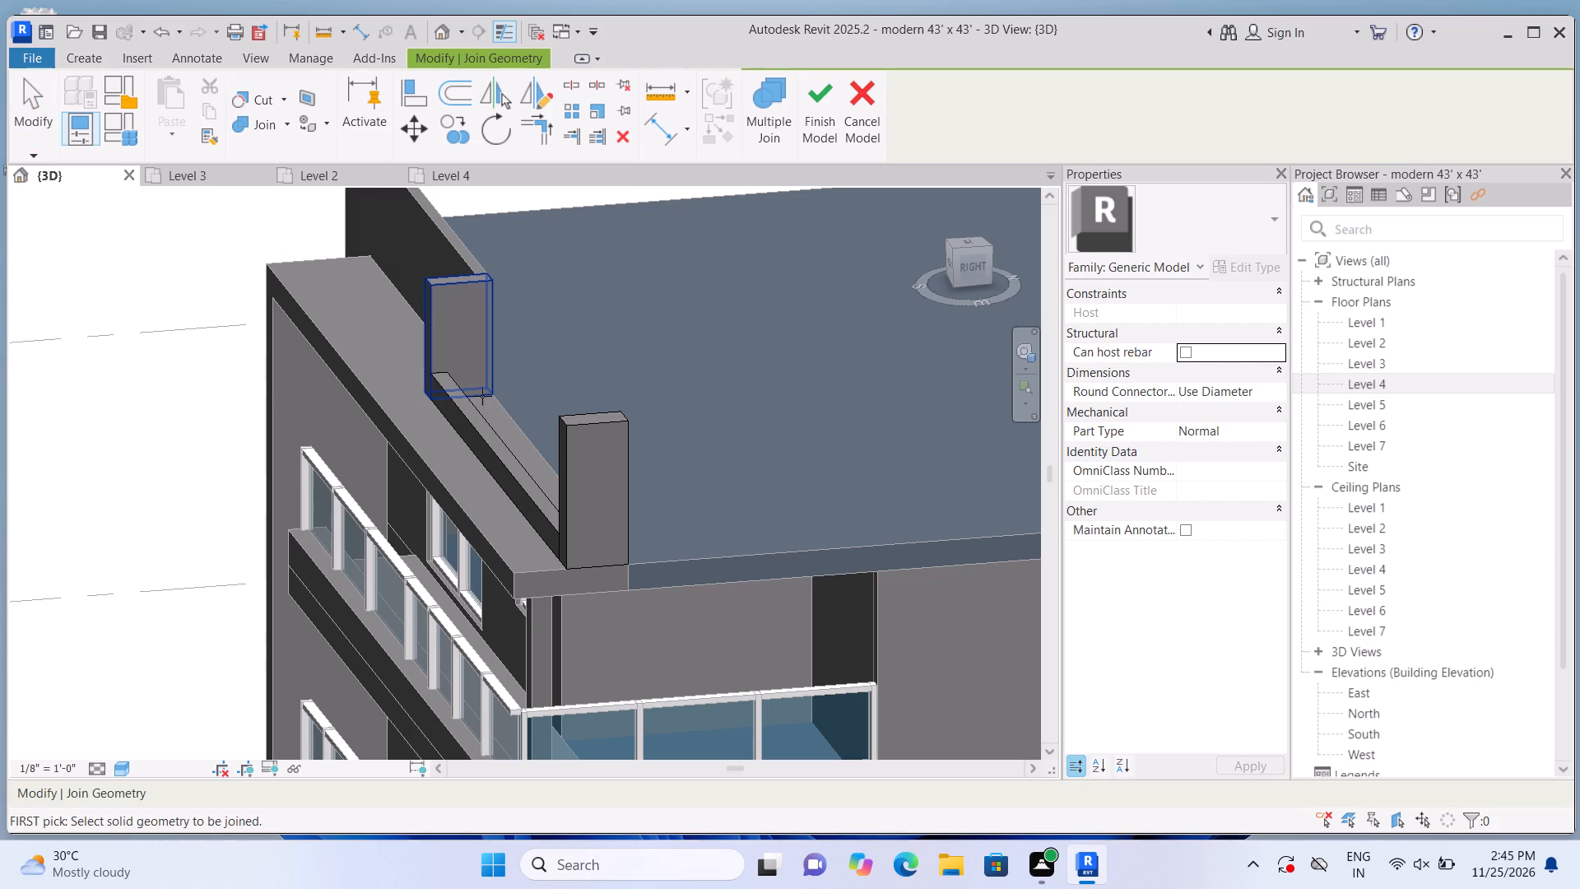
click(474, 421)
click(456, 317)
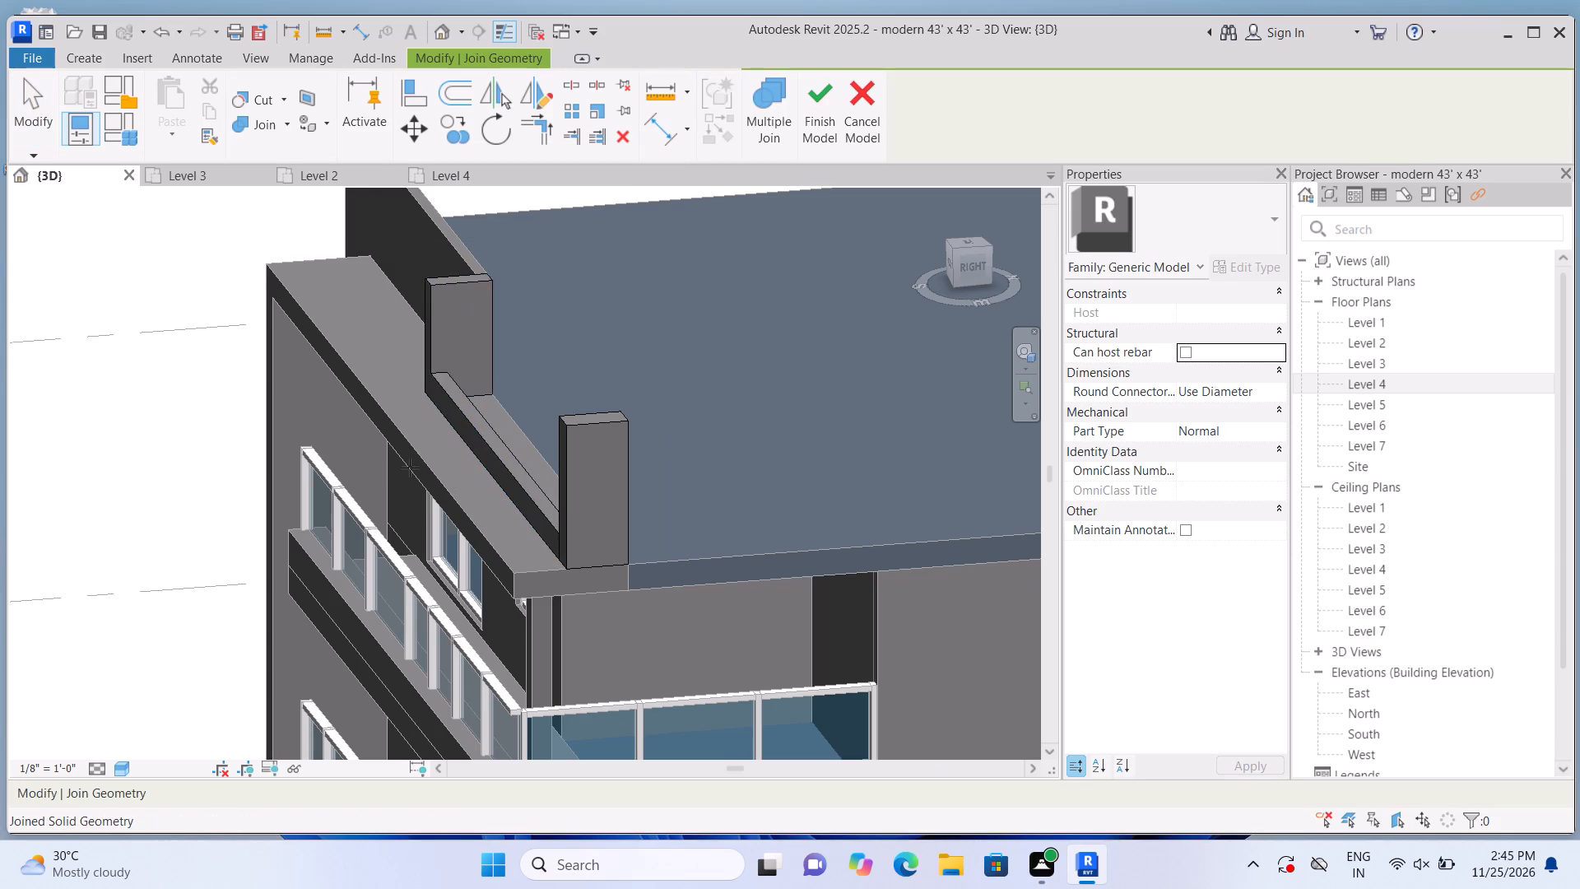
scroll(410, 468, up, 4)
scroll(427, 466, down, 2)
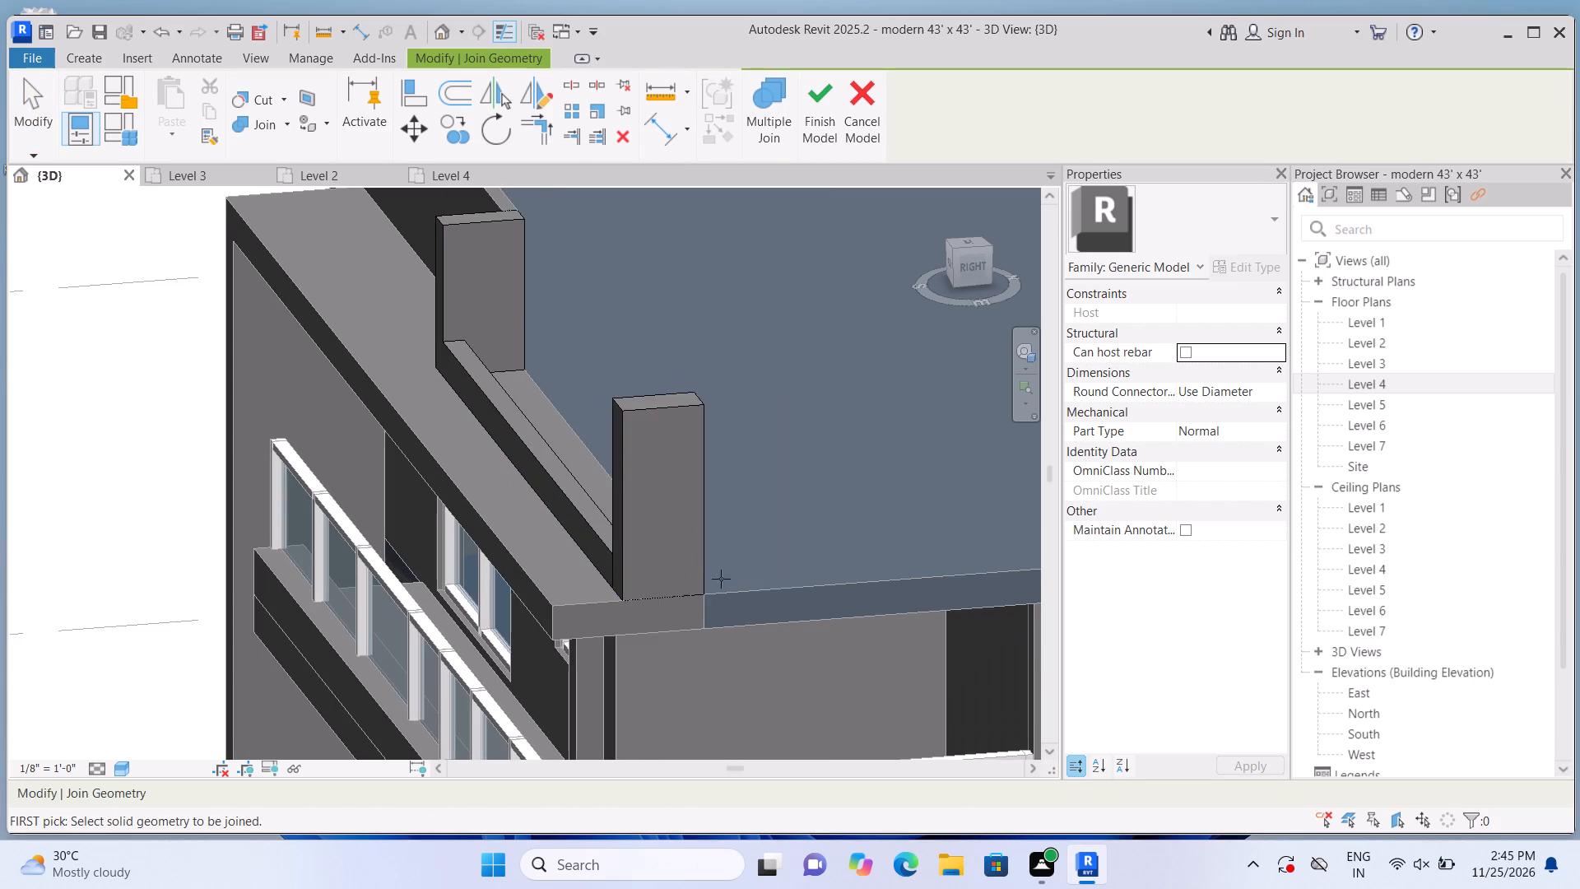
click(695, 544)
scroll(567, 547, up, 2)
click(586, 524)
scroll(624, 496, down, 5)
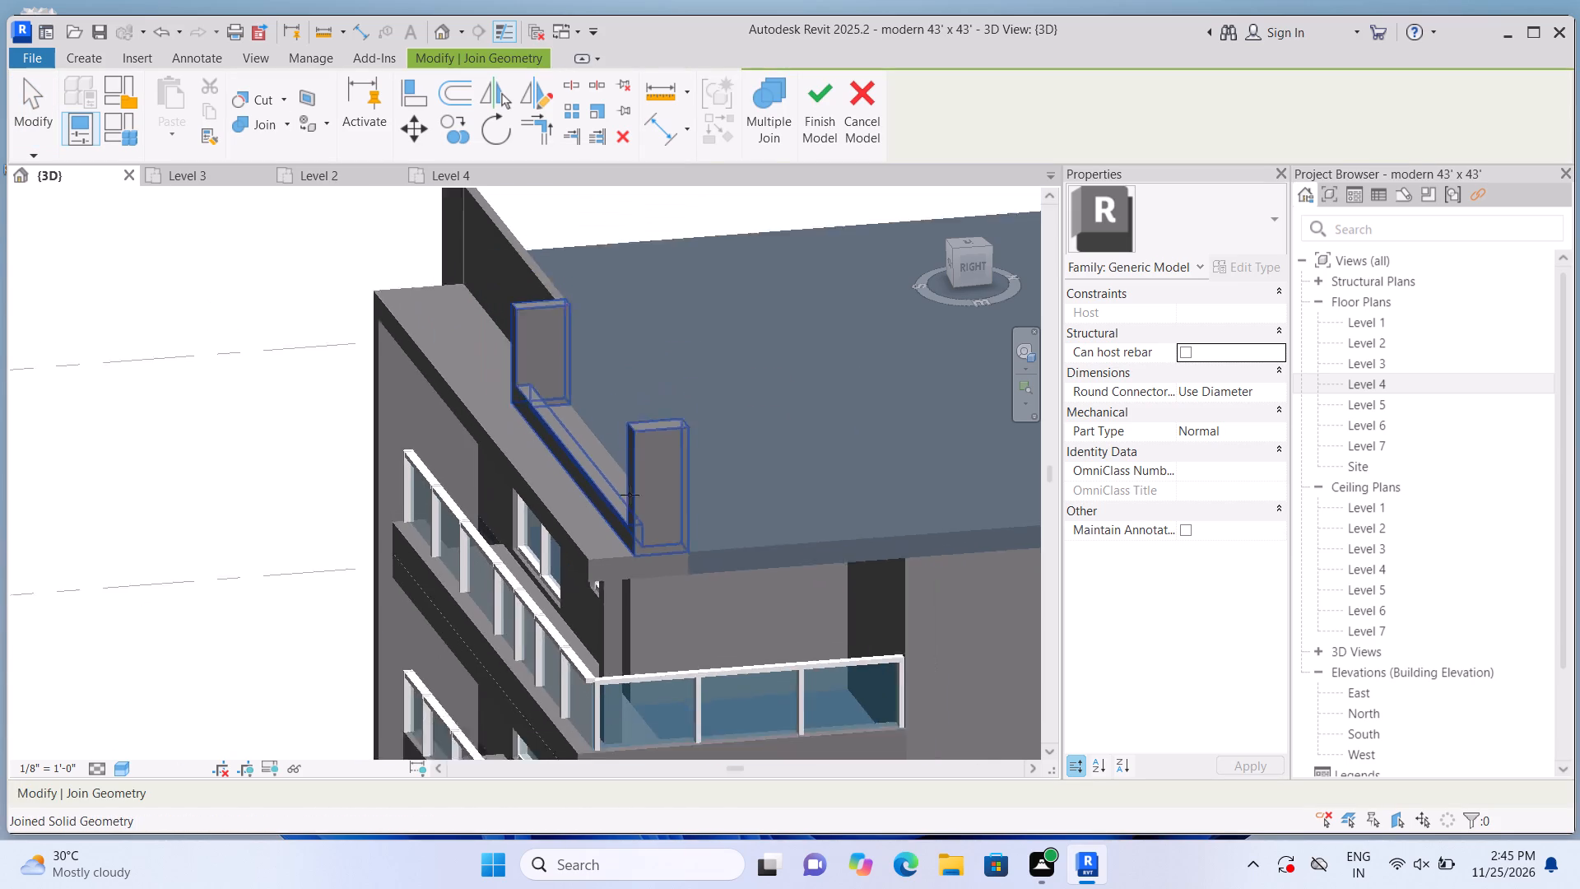
scroll(630, 495, down, 1)
key(Escape)
Examine the joined front parapet and its end blocks on the whole house from the front and left sides.
shift+middle_drag(164, 472, 459, 503)
scroll(464, 471, down, 7)
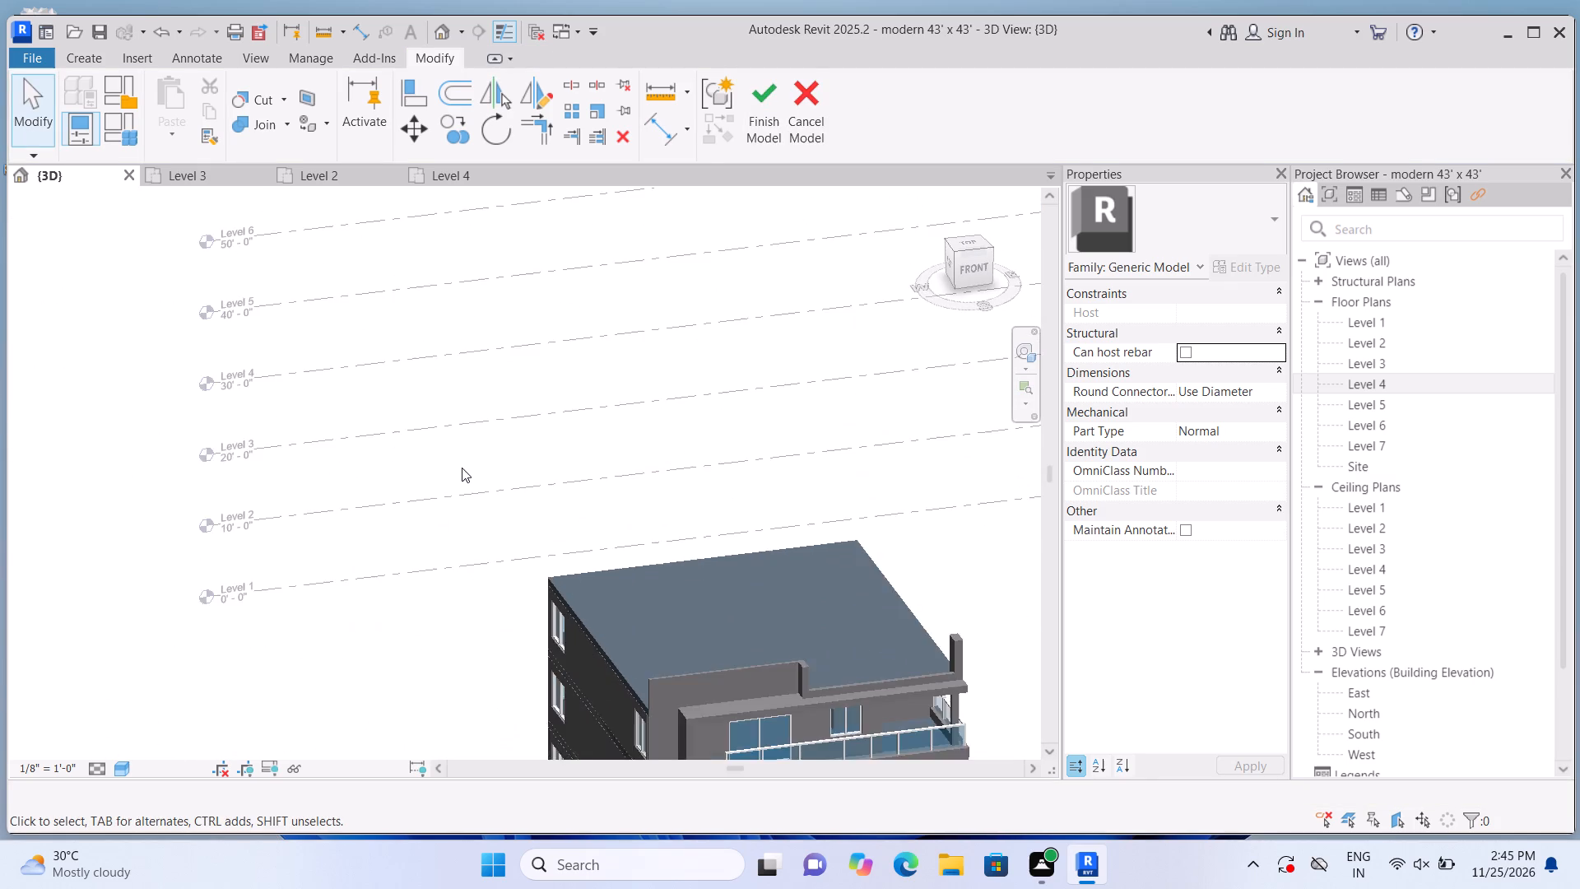
scroll(462, 468, down, 2)
shift+middle_drag(391, 598, 495, 604)
scroll(525, 593, up, 1)
middle_drag(506, 580, 247, 429)
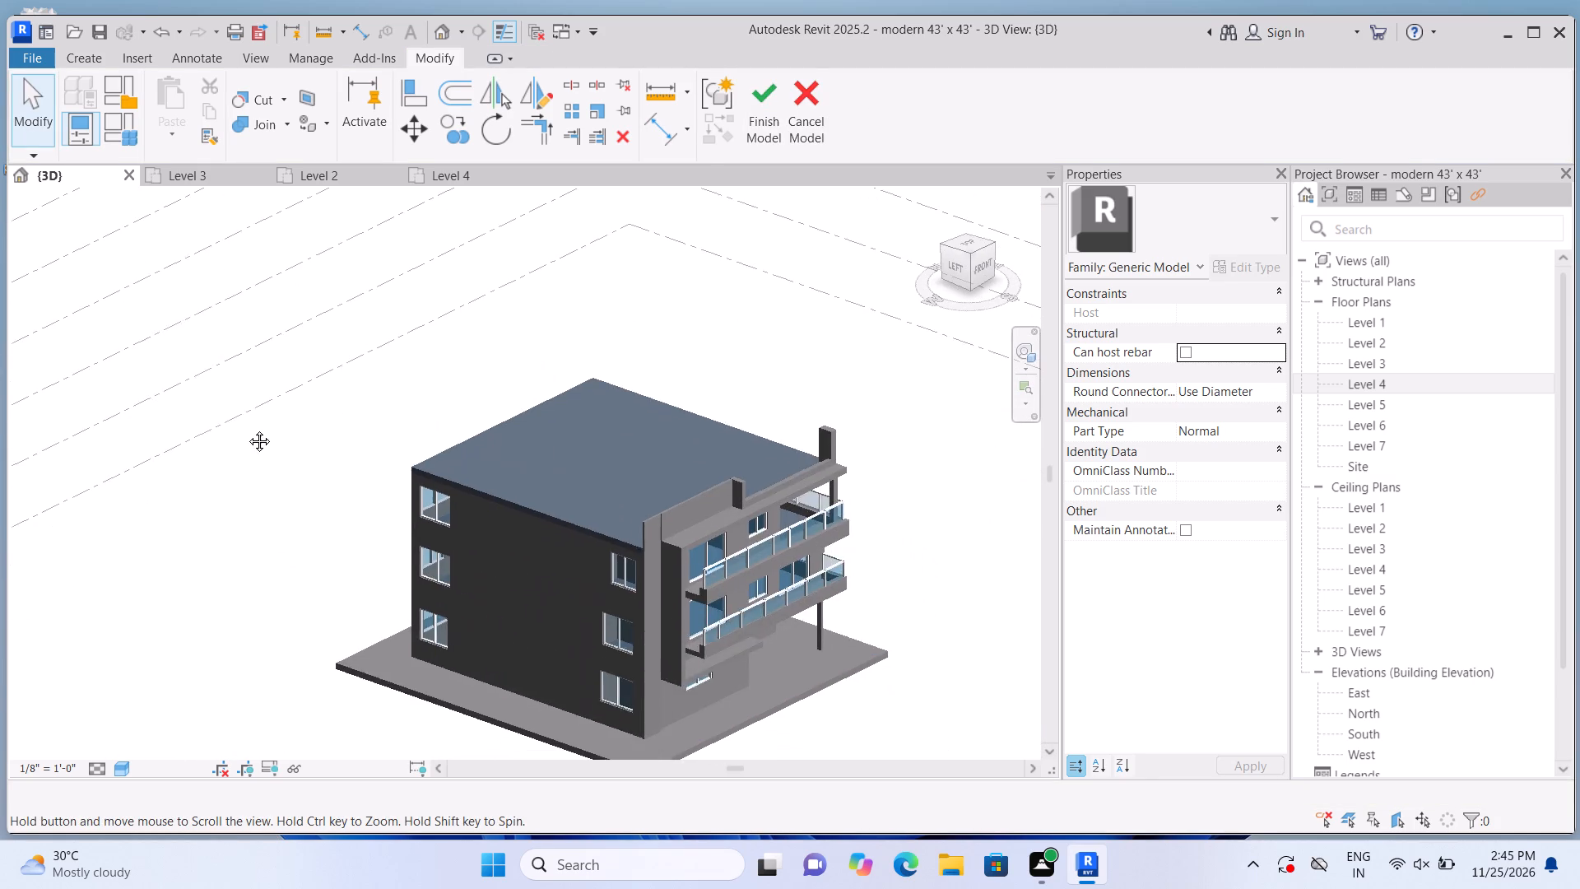
scroll(679, 710, up, 3)
middle_drag(917, 678, 732, 716)
scroll(732, 716, up, 1)
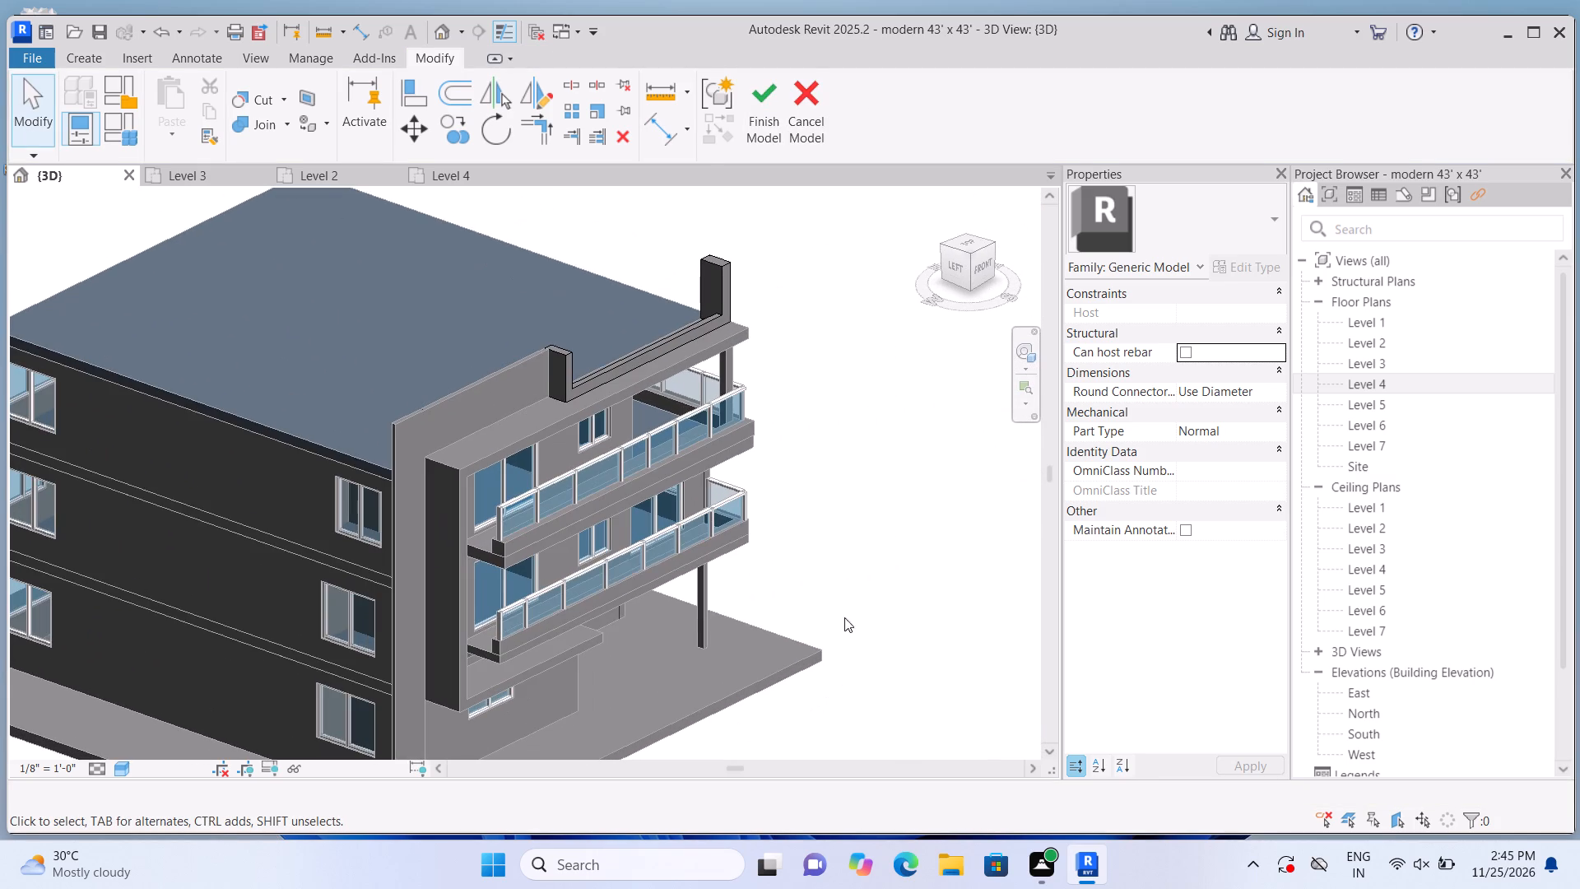
Shorten the tall end block at the roof corner by lowering its top face, bringing it nearer the other end block's height.
scroll(853, 603, up, 1)
middle_drag(867, 591, 890, 619)
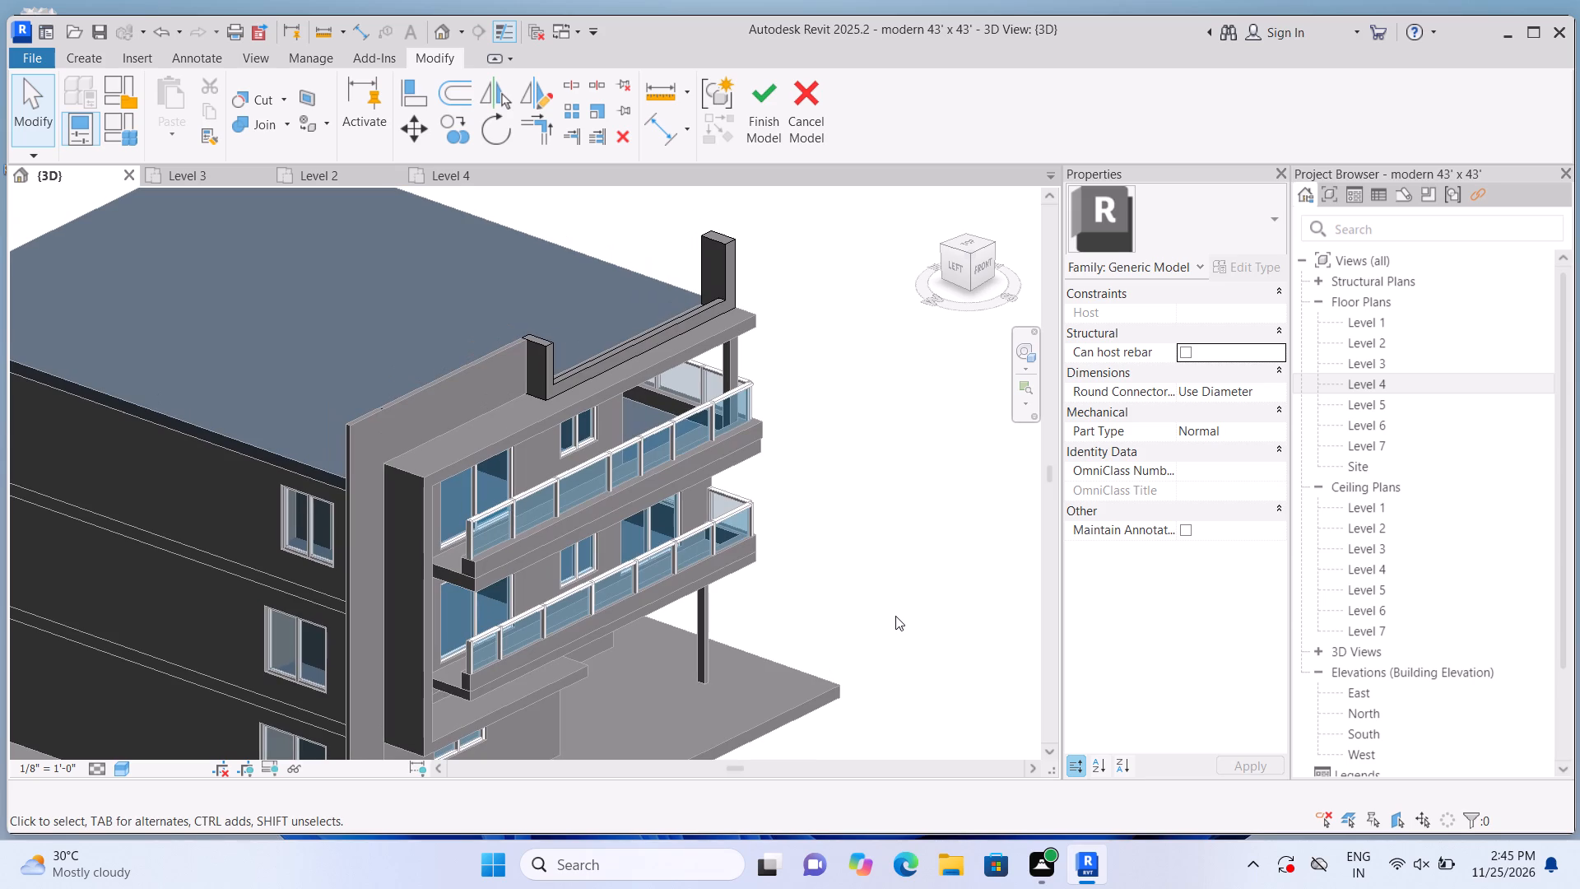
scroll(736, 238, up, 3)
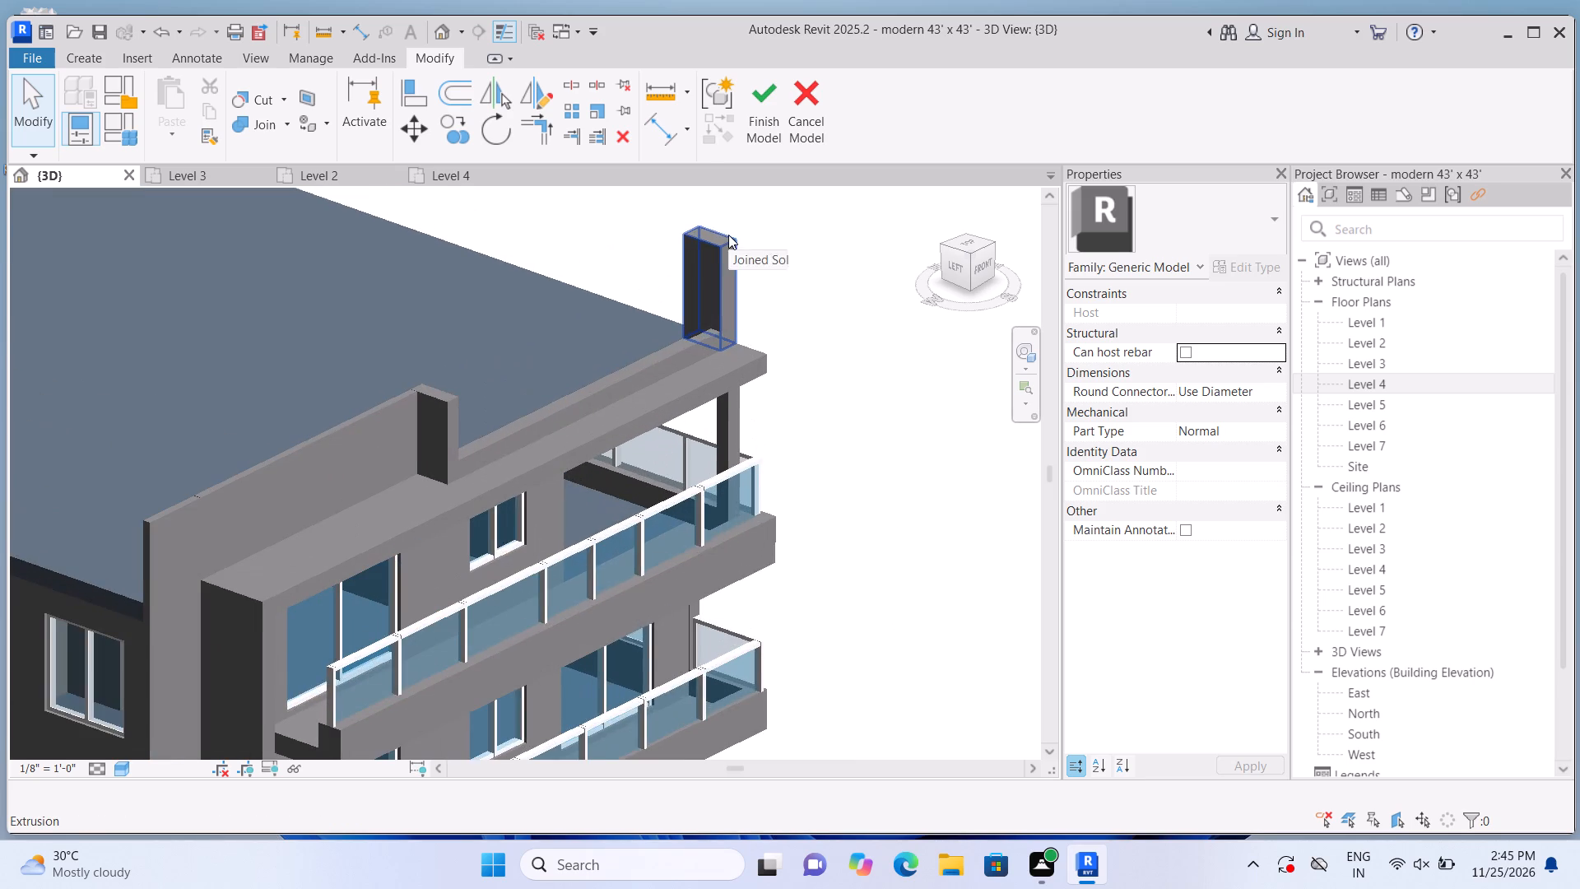
click(728, 233)
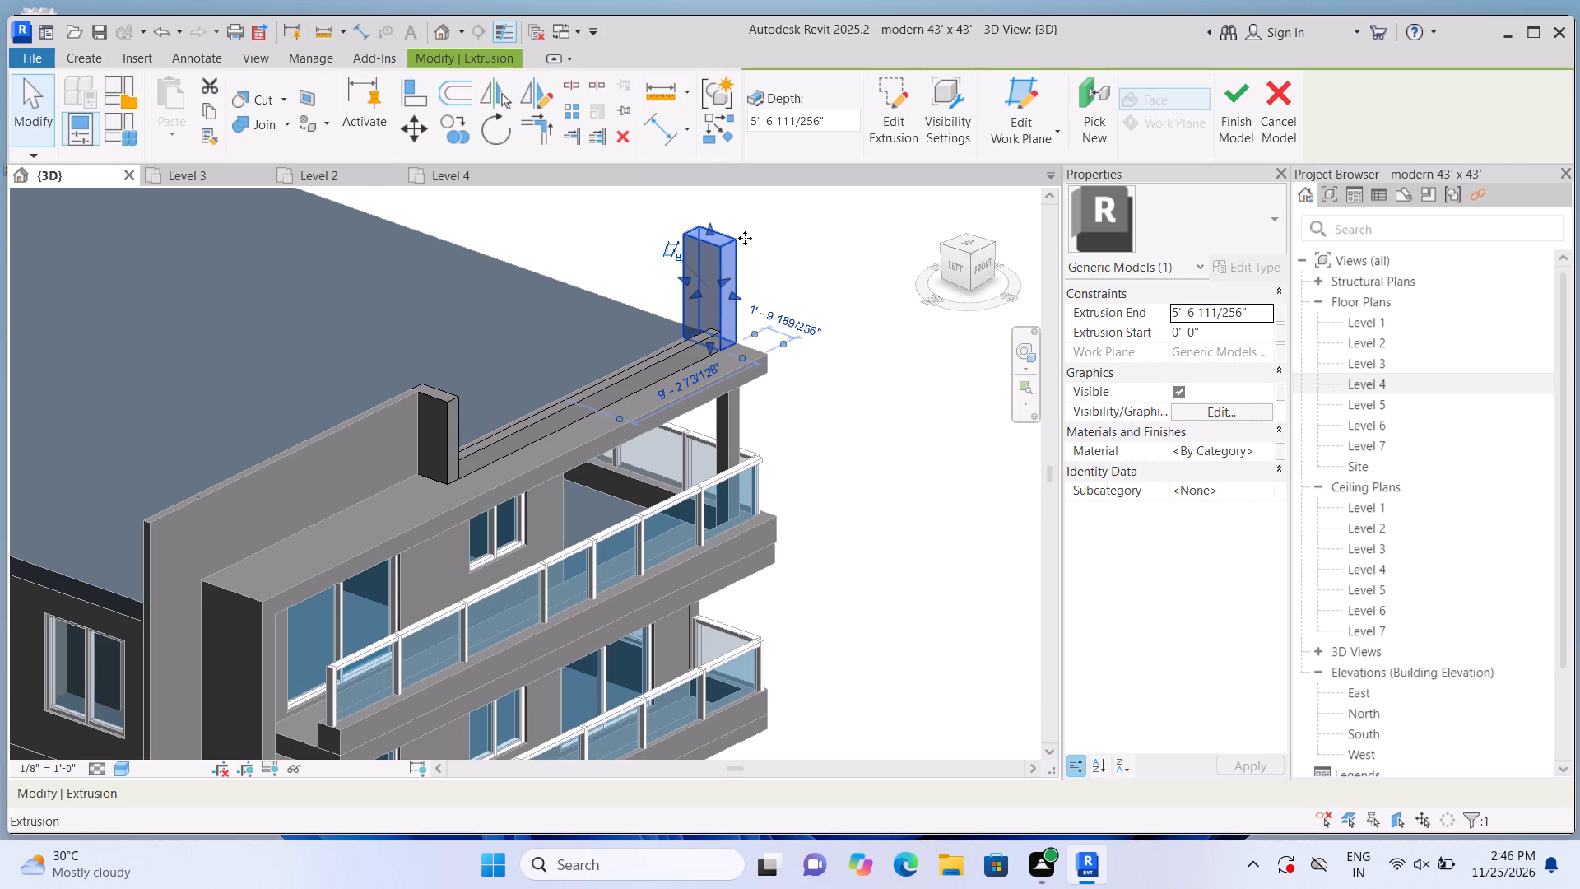
scroll(745, 238, up, 1)
drag(705, 222, 705, 258)
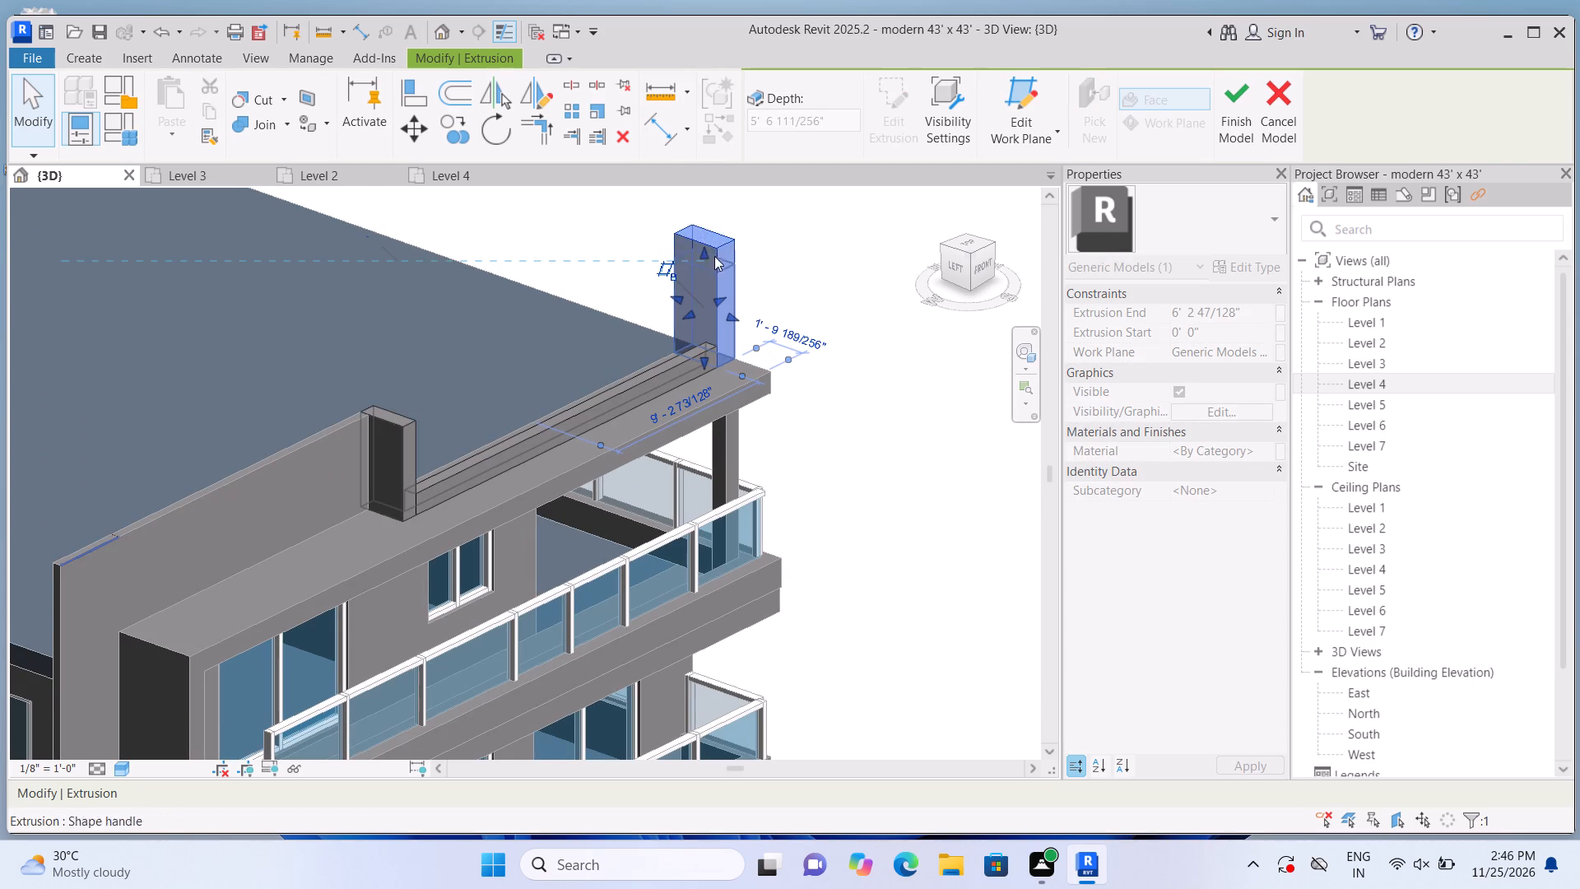
click(770, 263)
click(715, 268)
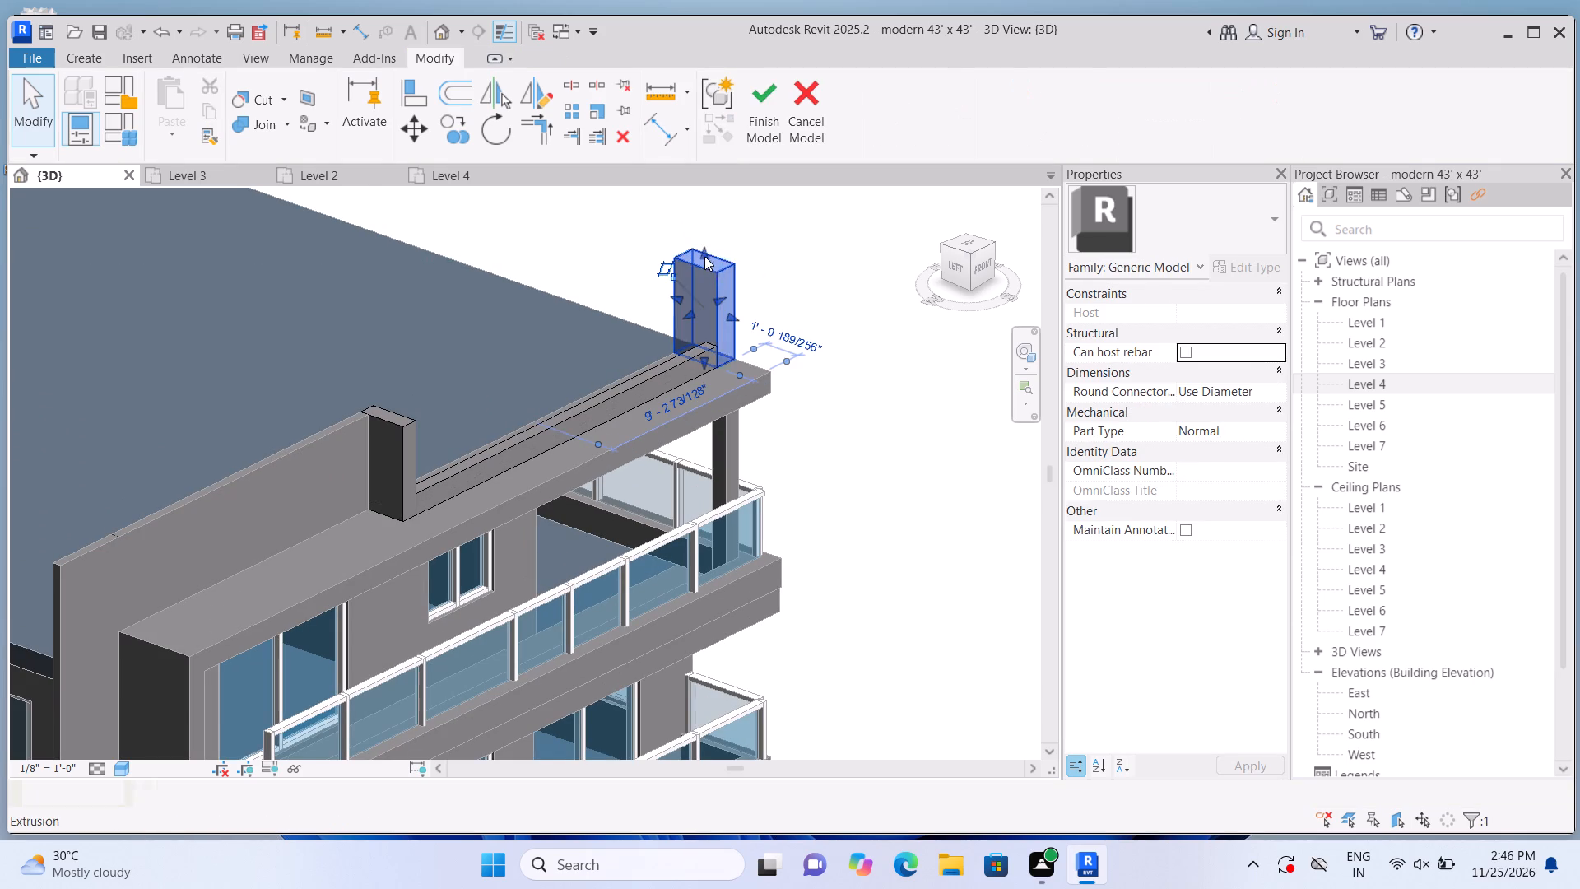
drag(703, 249, 704, 275)
click(762, 254)
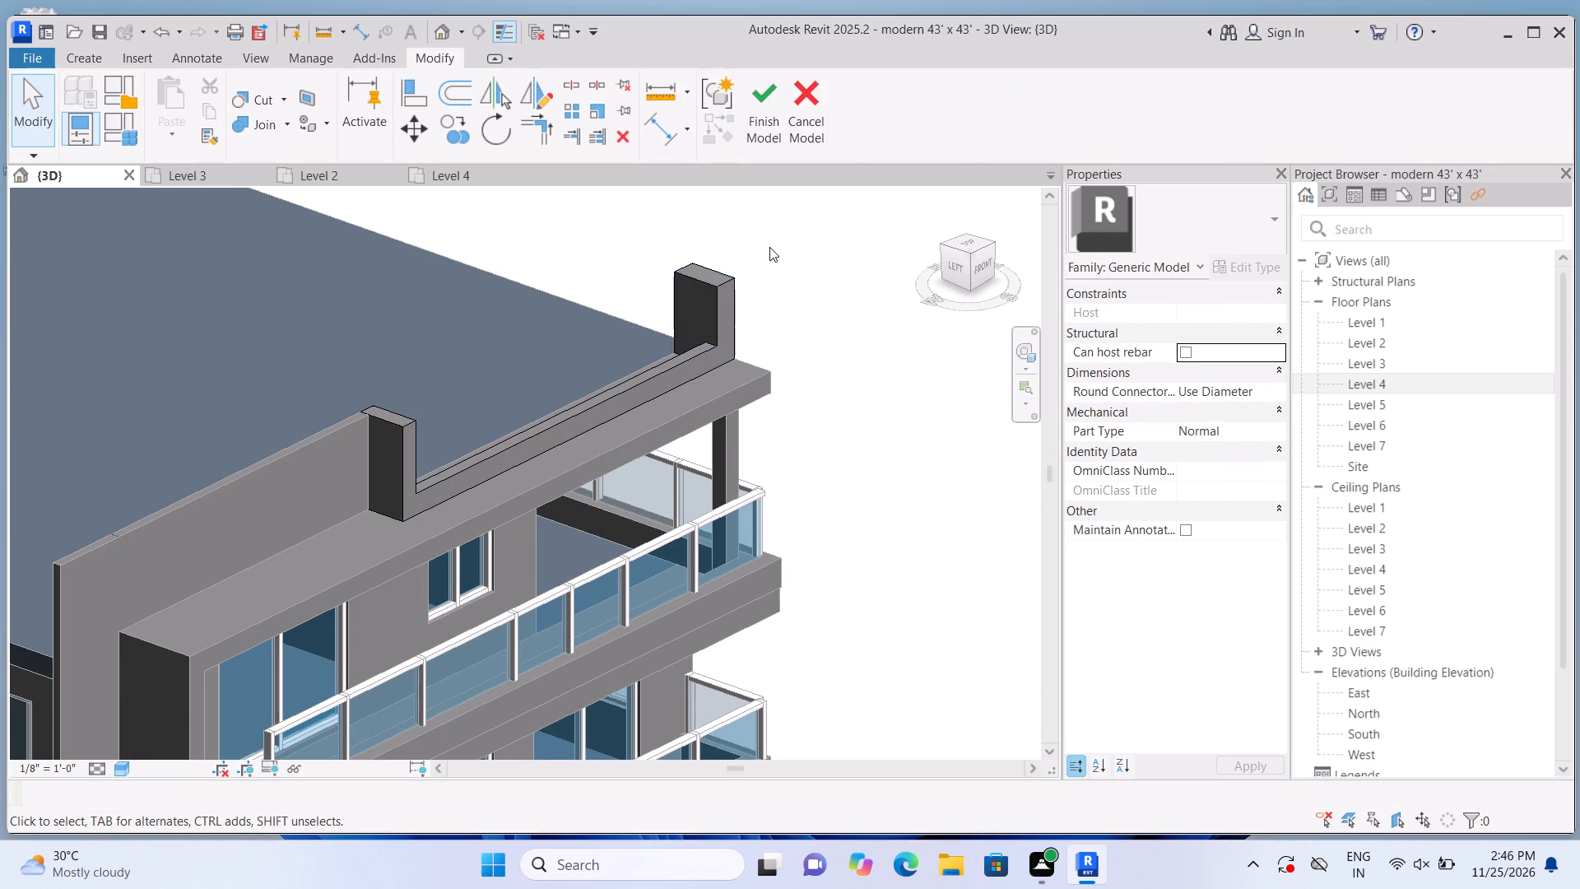
Open the Level 4 floor plan and finish the in-place front parapet model.
scroll(769, 247, down, 5)
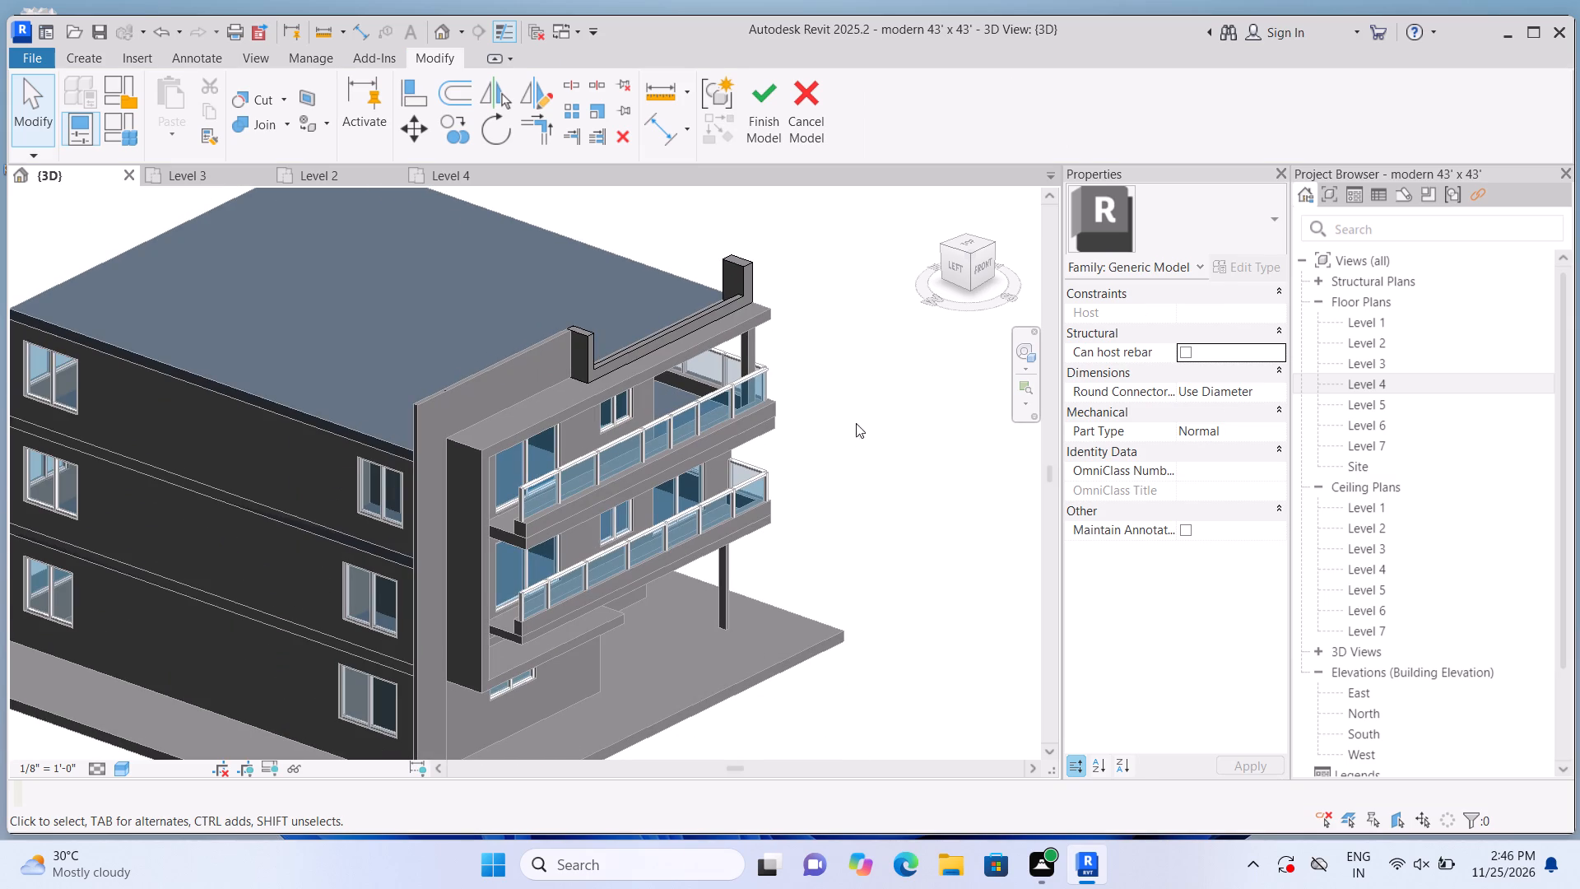
shift+middle_drag(893, 496, 625, 412)
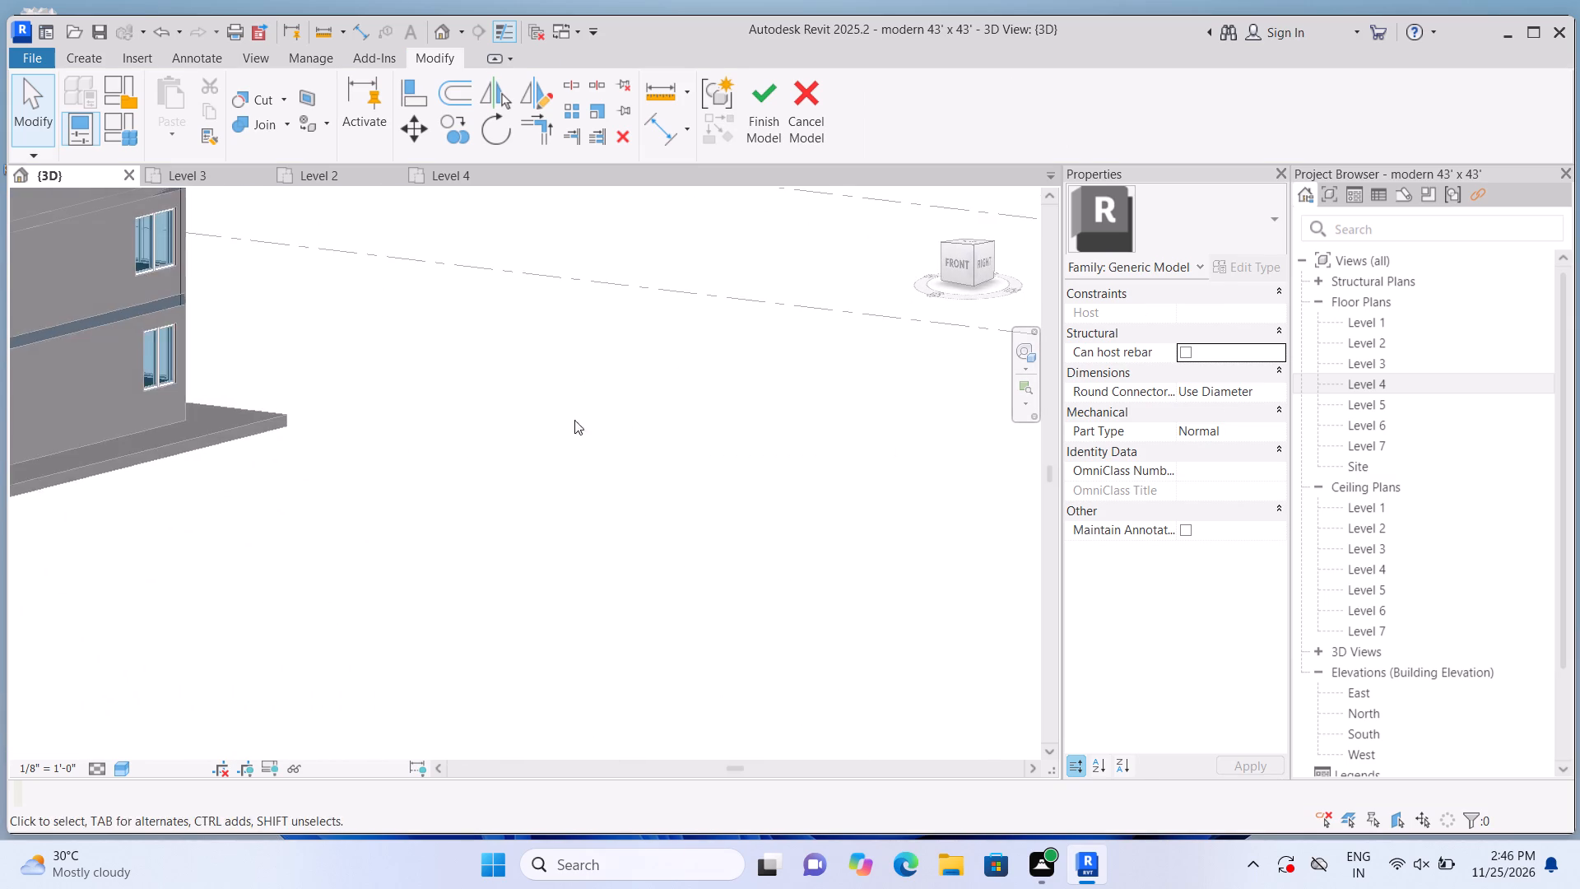
middle_drag(483, 382, 949, 610)
shift+middle_drag(876, 616, 852, 615)
middle_drag(806, 568, 980, 647)
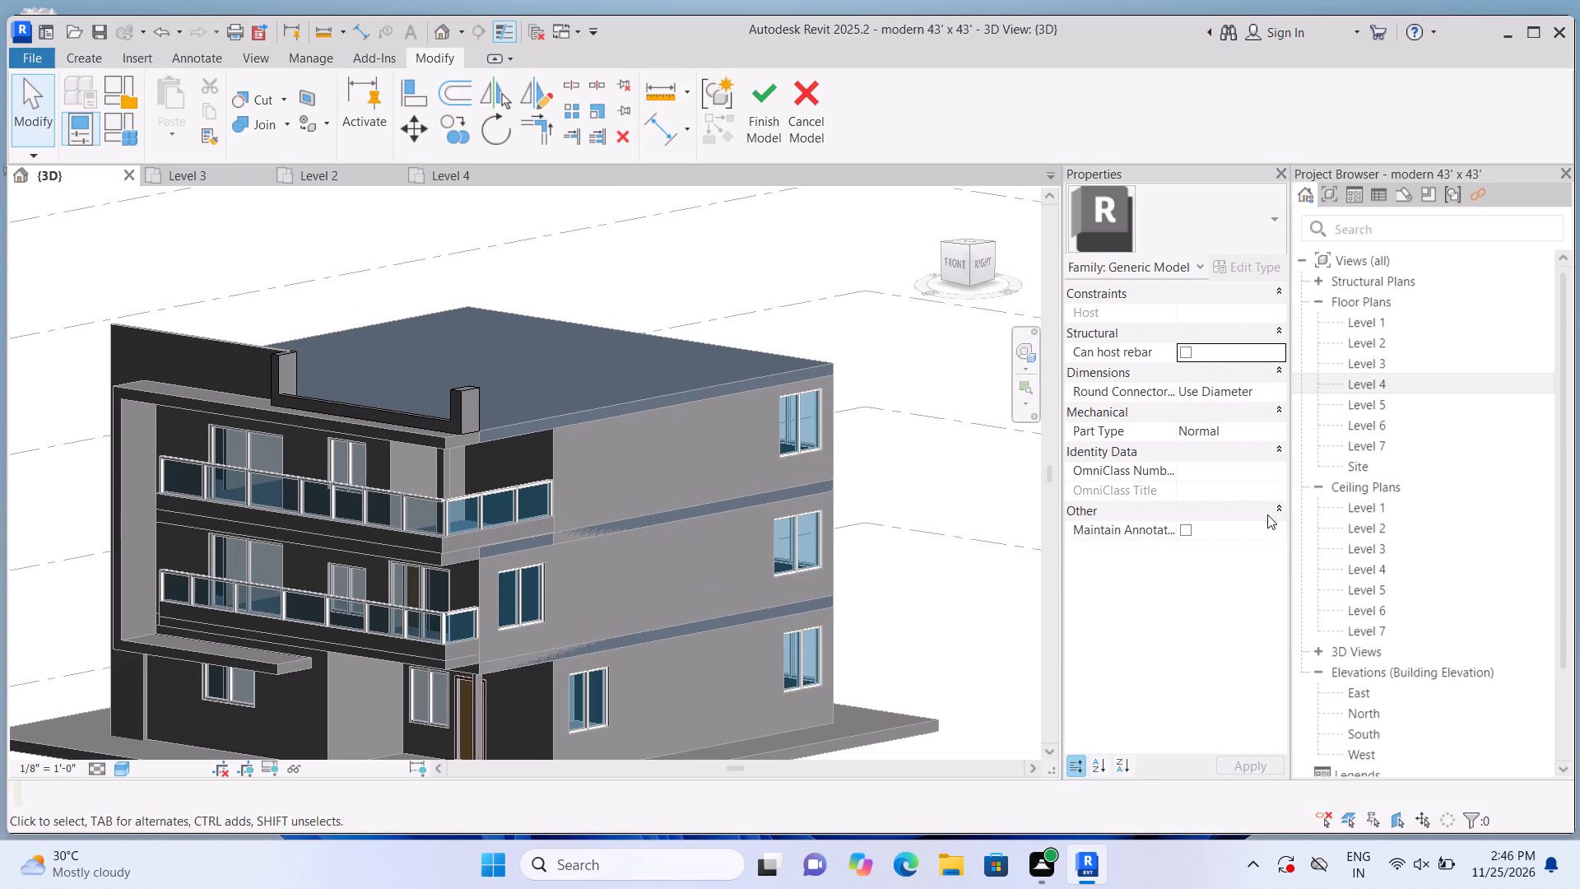
double_click(1373, 379)
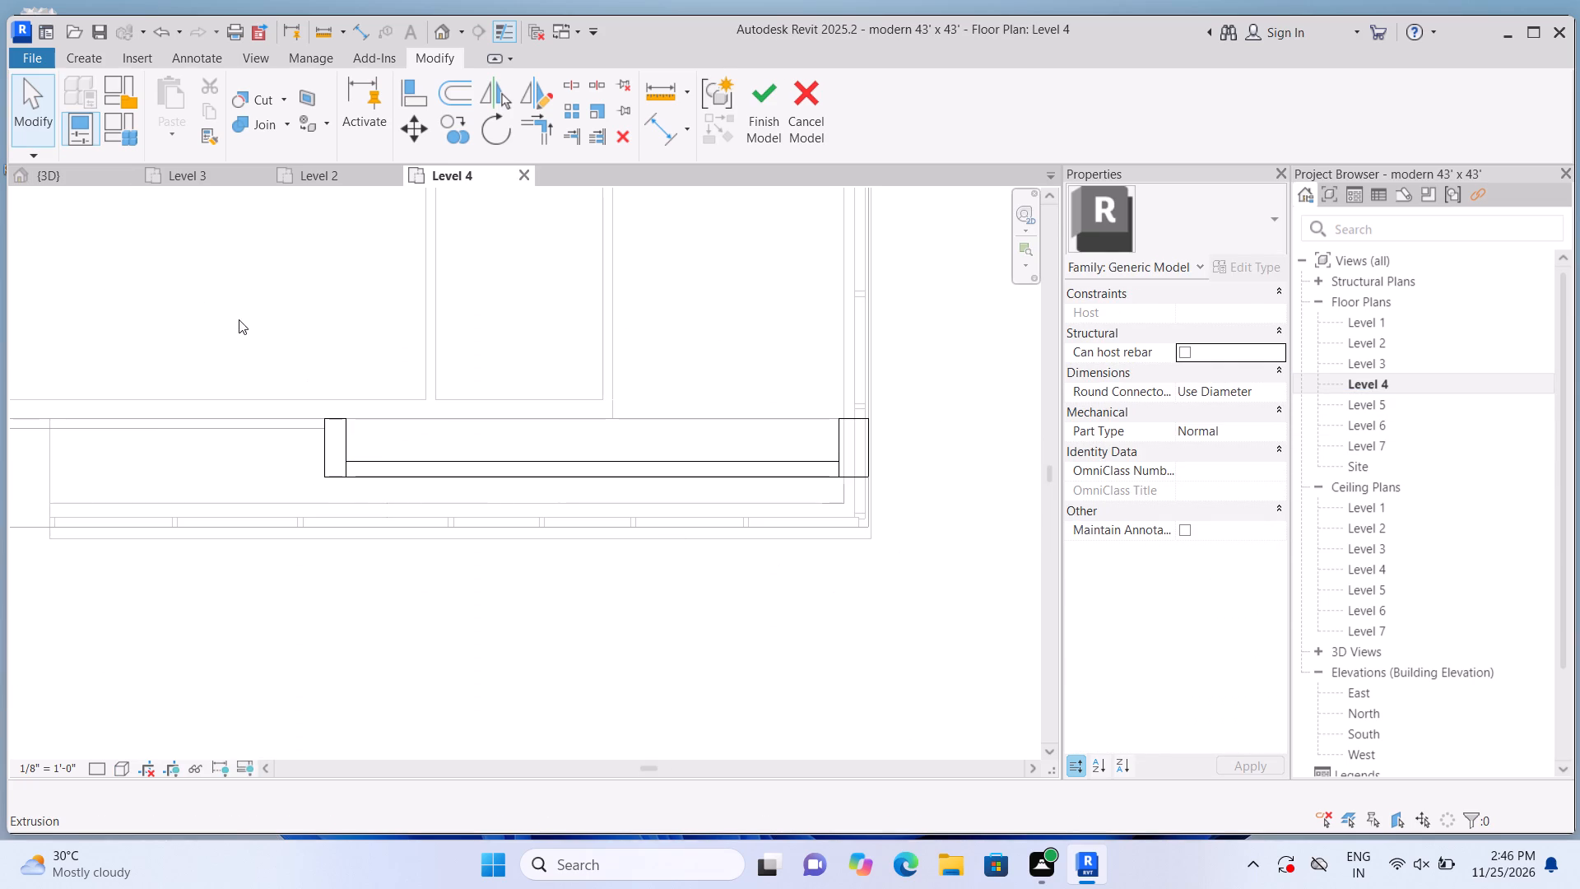
click(767, 133)
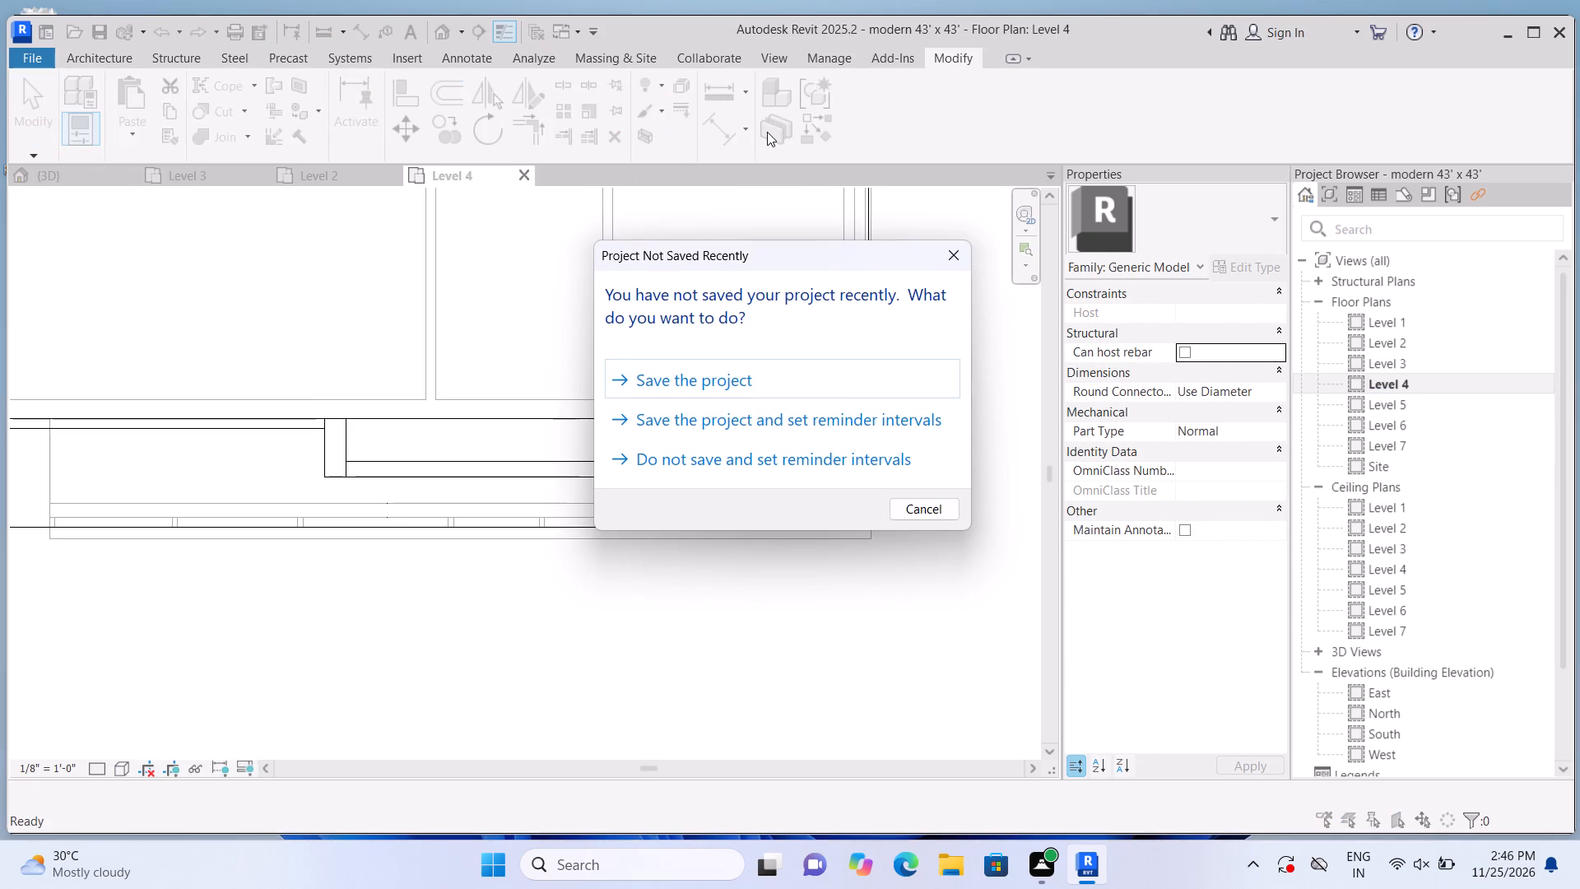
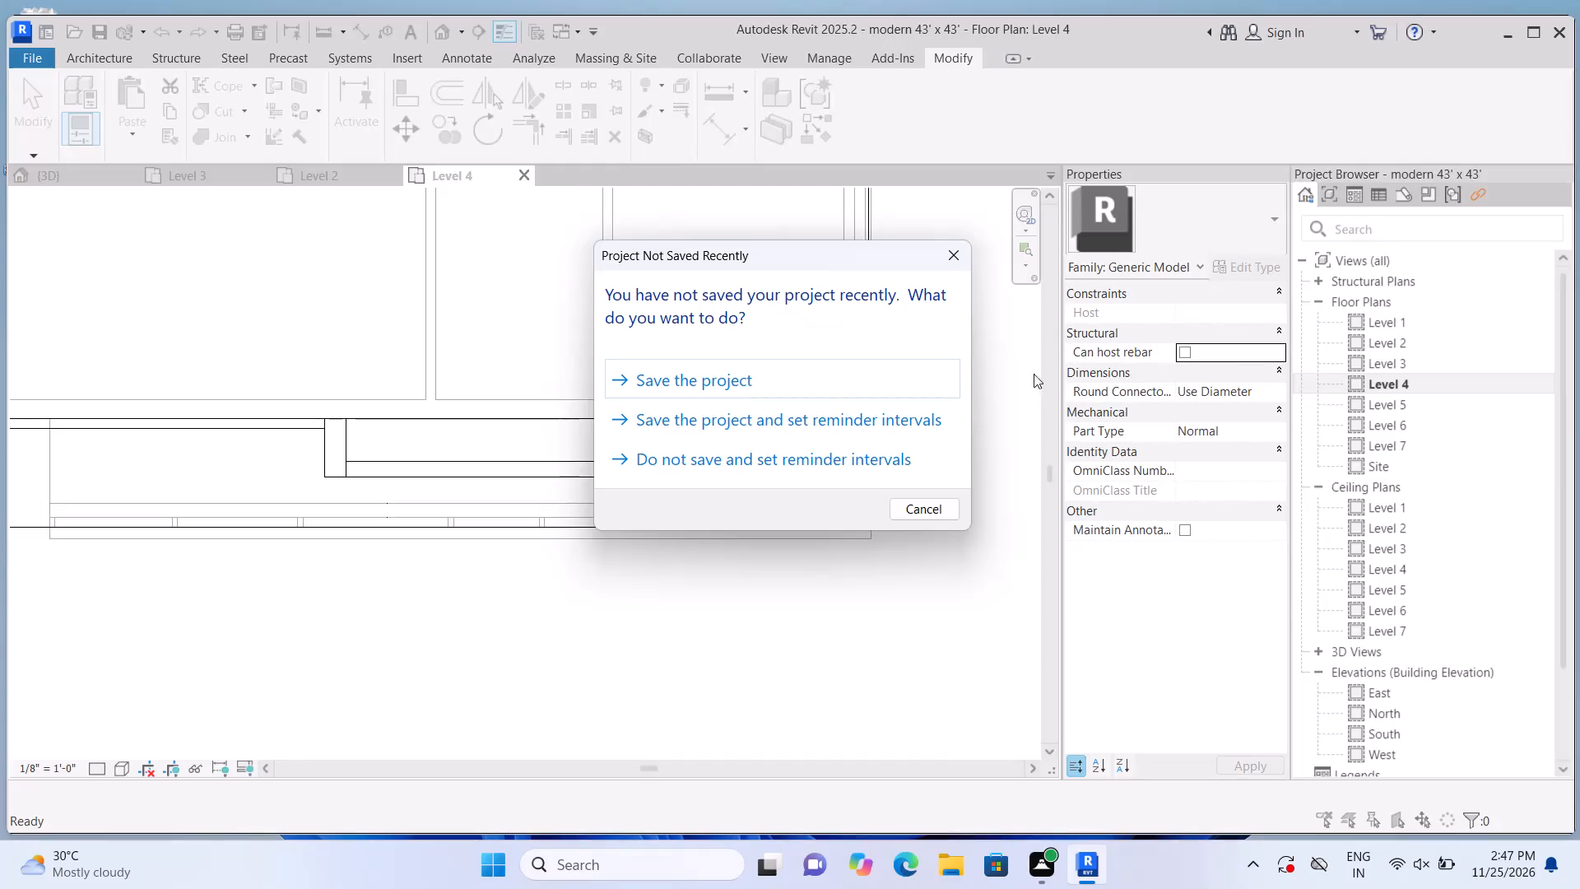
Dismiss the save reminder without saving the project.
click(1007, 351)
click(928, 505)
Draw a Curtain Wall 1 about 19' 8" long on Level 4, along the low parapet strip between its two end blocks.
scroll(936, 480, down, 1)
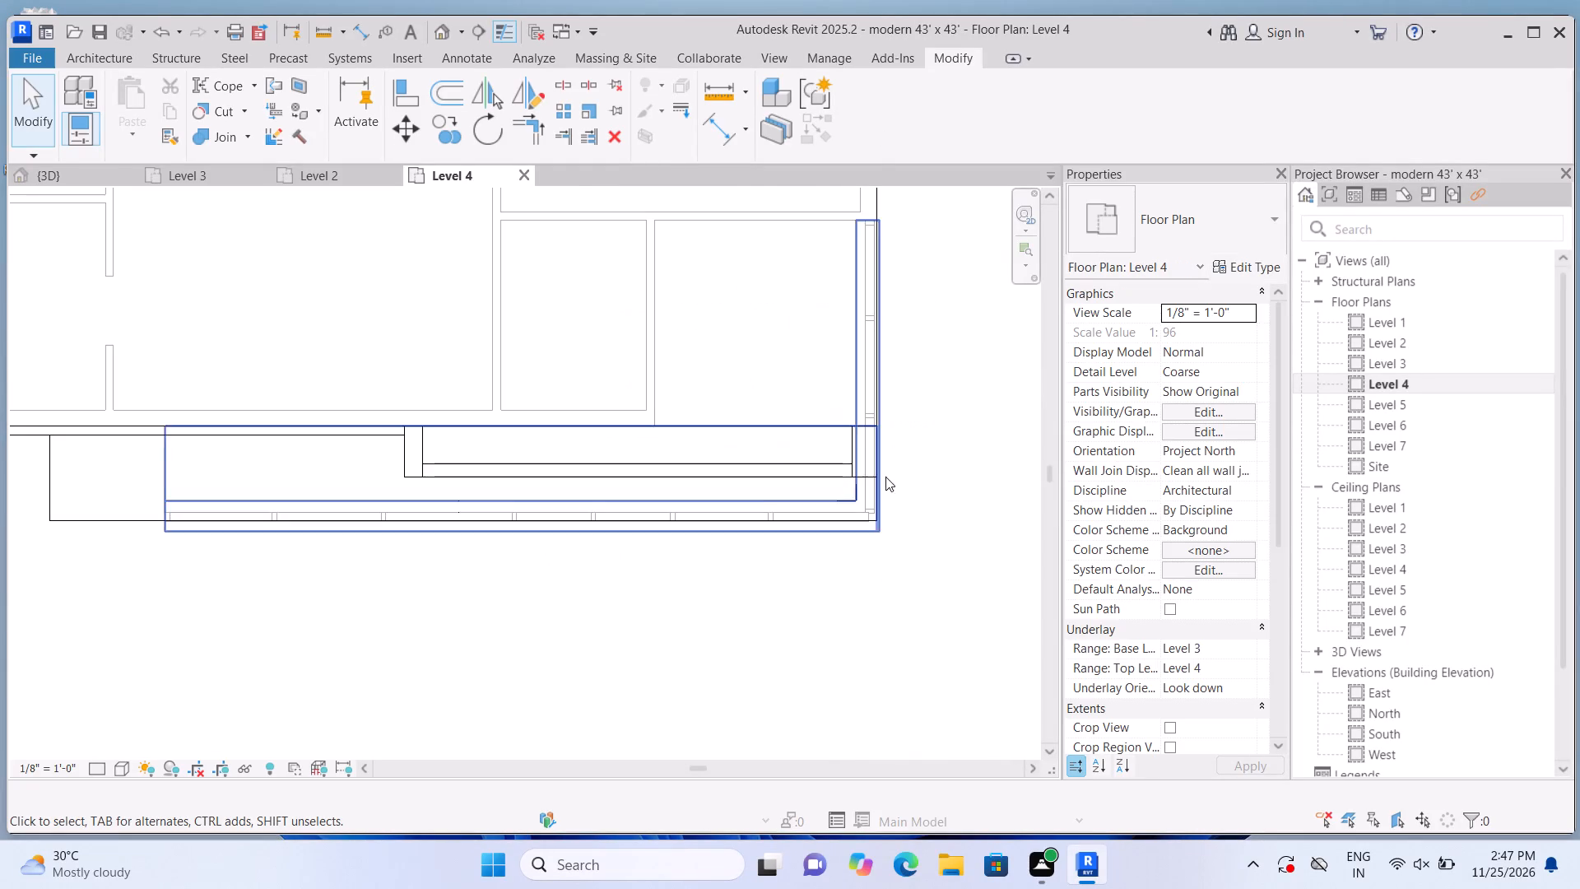
scroll(496, 532, up, 2)
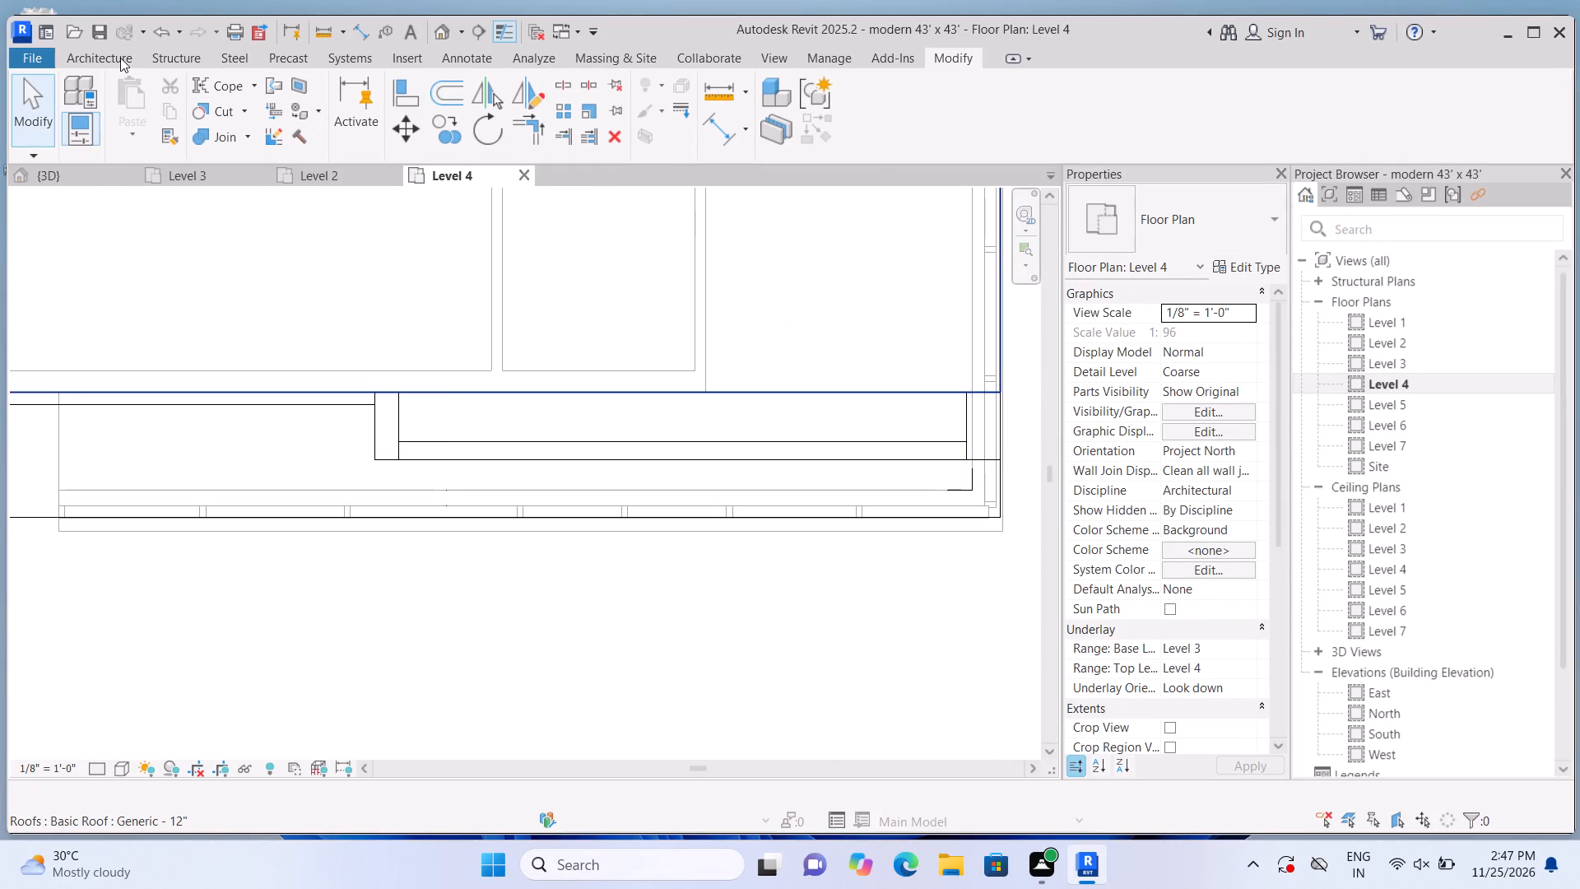
click(122, 59)
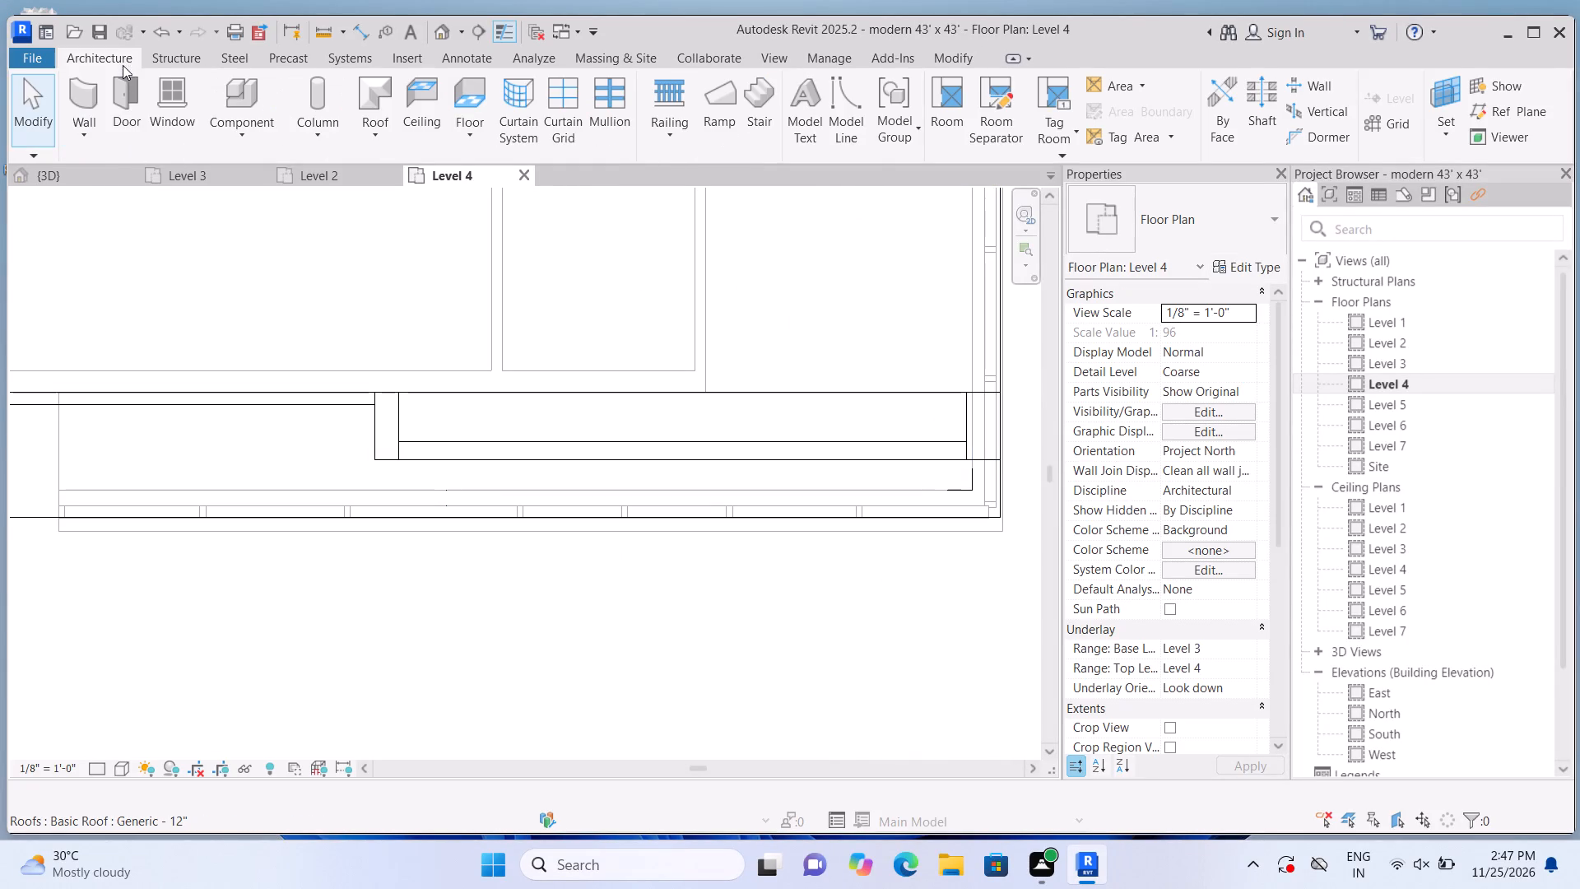
click(96, 107)
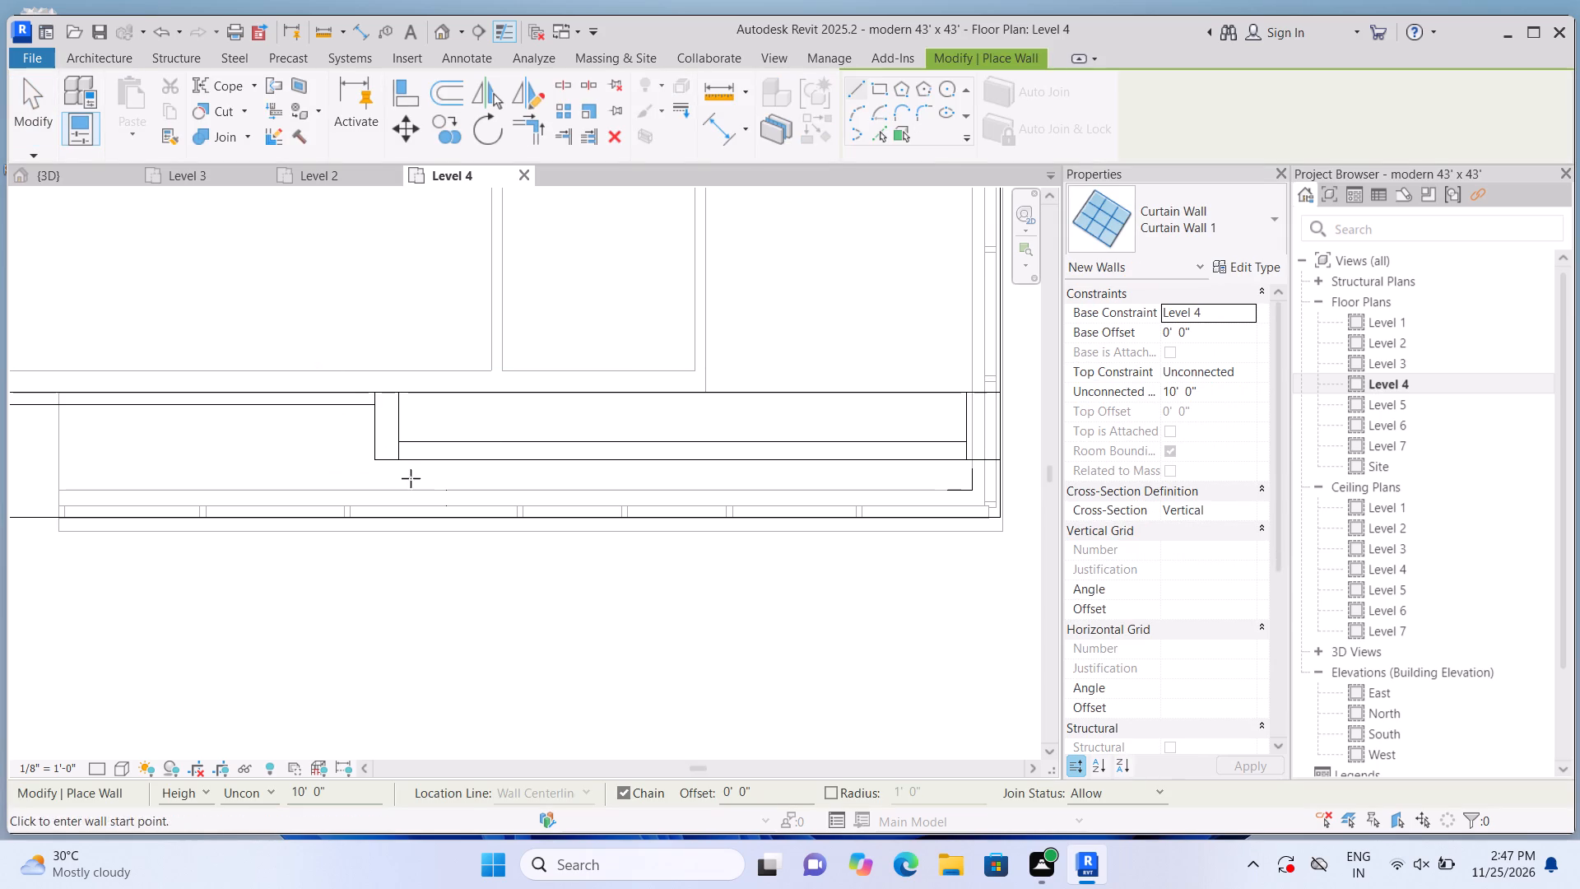
scroll(458, 483, up, 9)
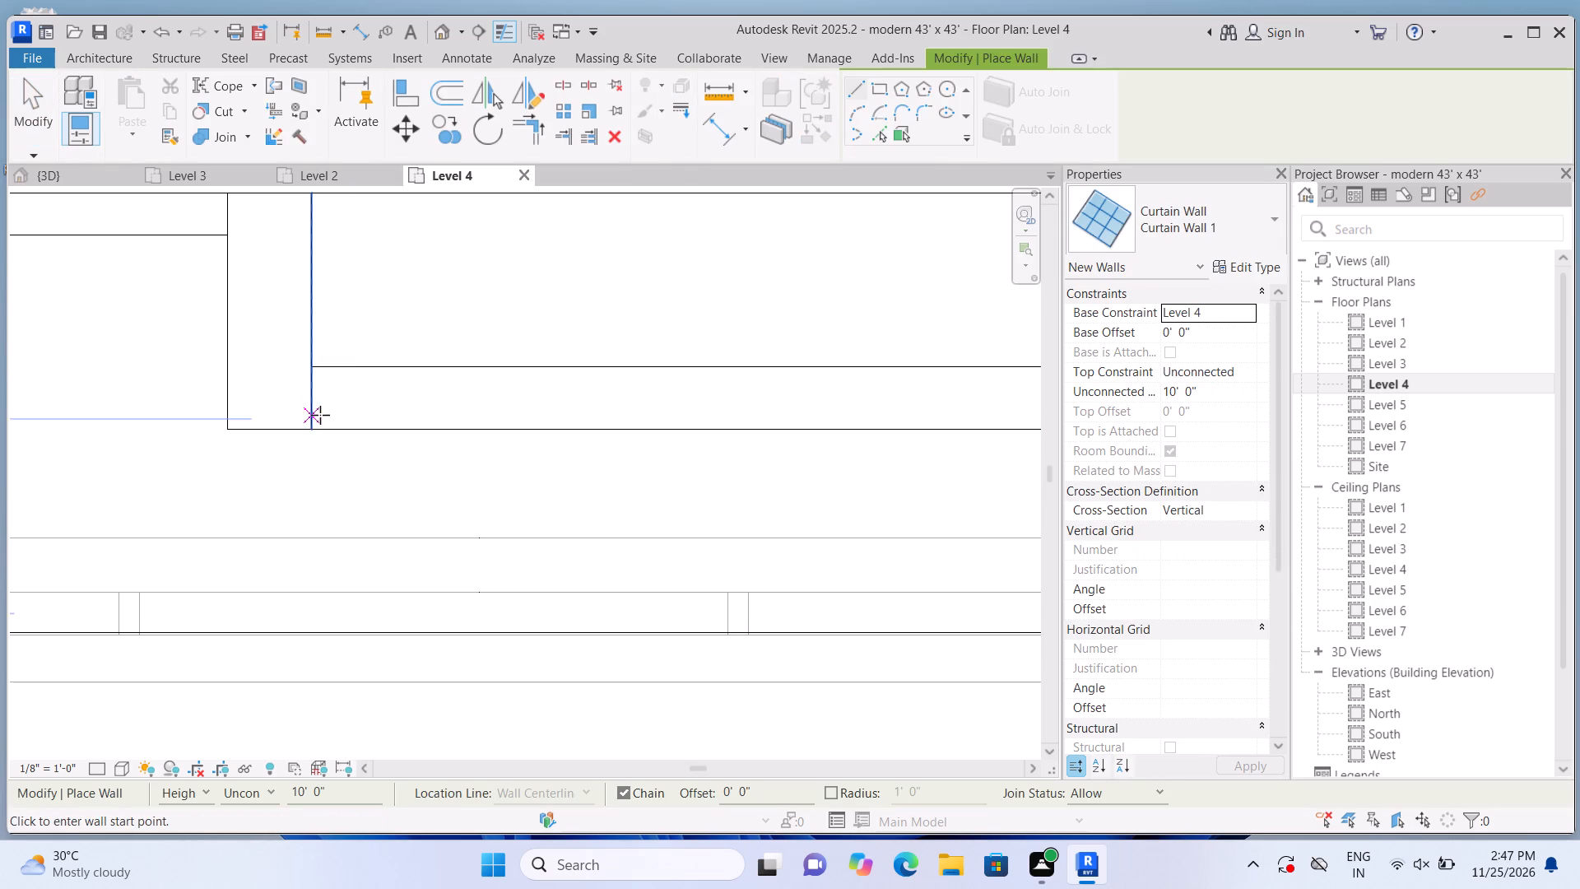
click(318, 416)
scroll(515, 415, down, 6)
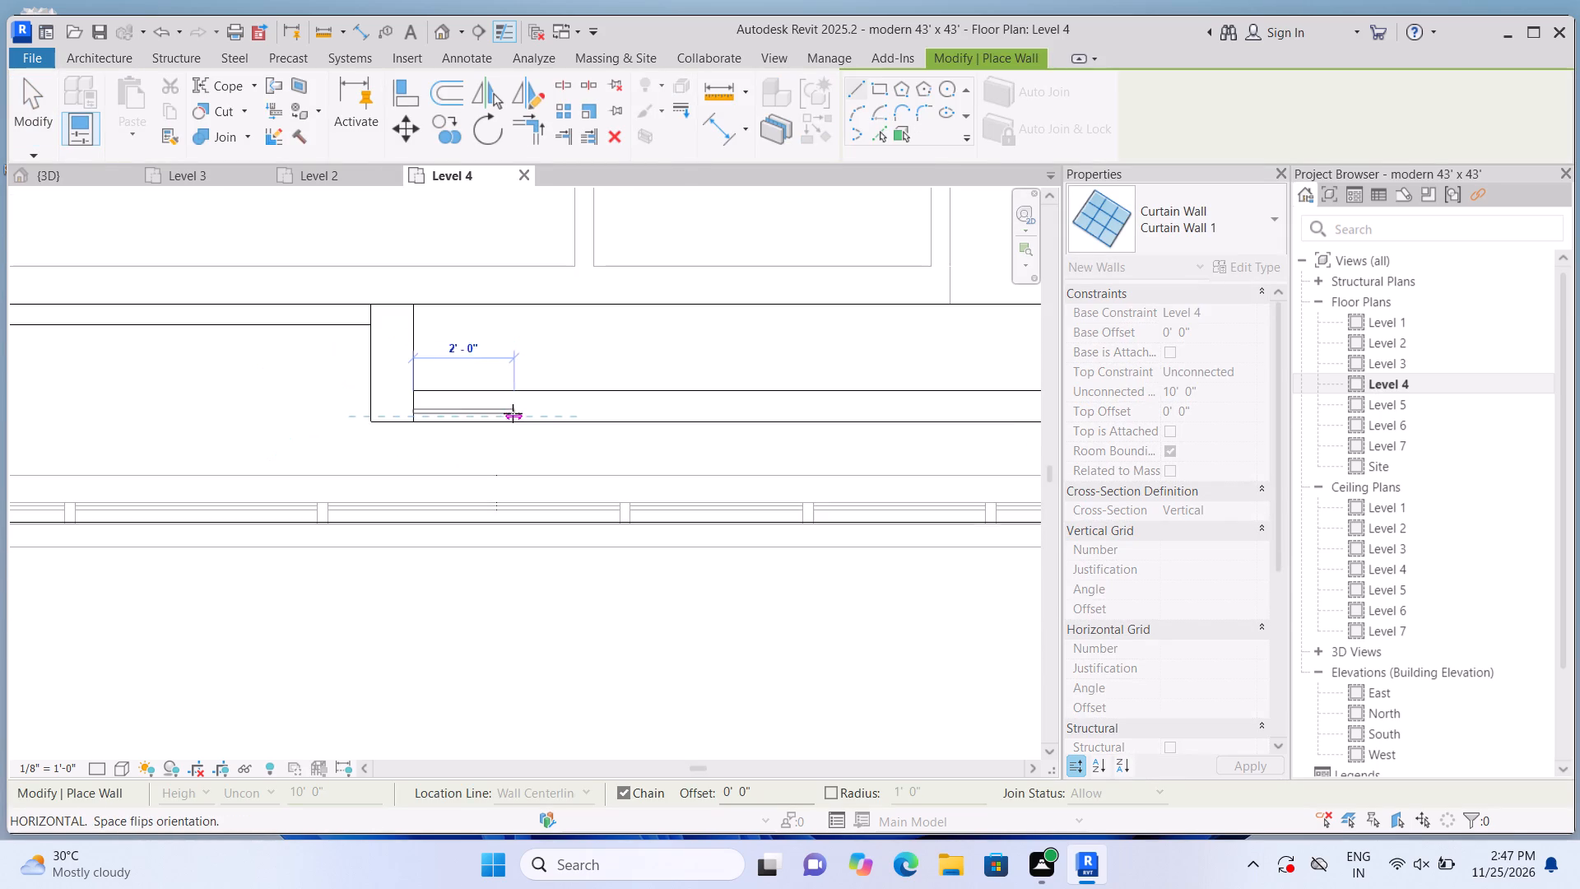
scroll(513, 413, down, 4)
scroll(955, 414, up, 3)
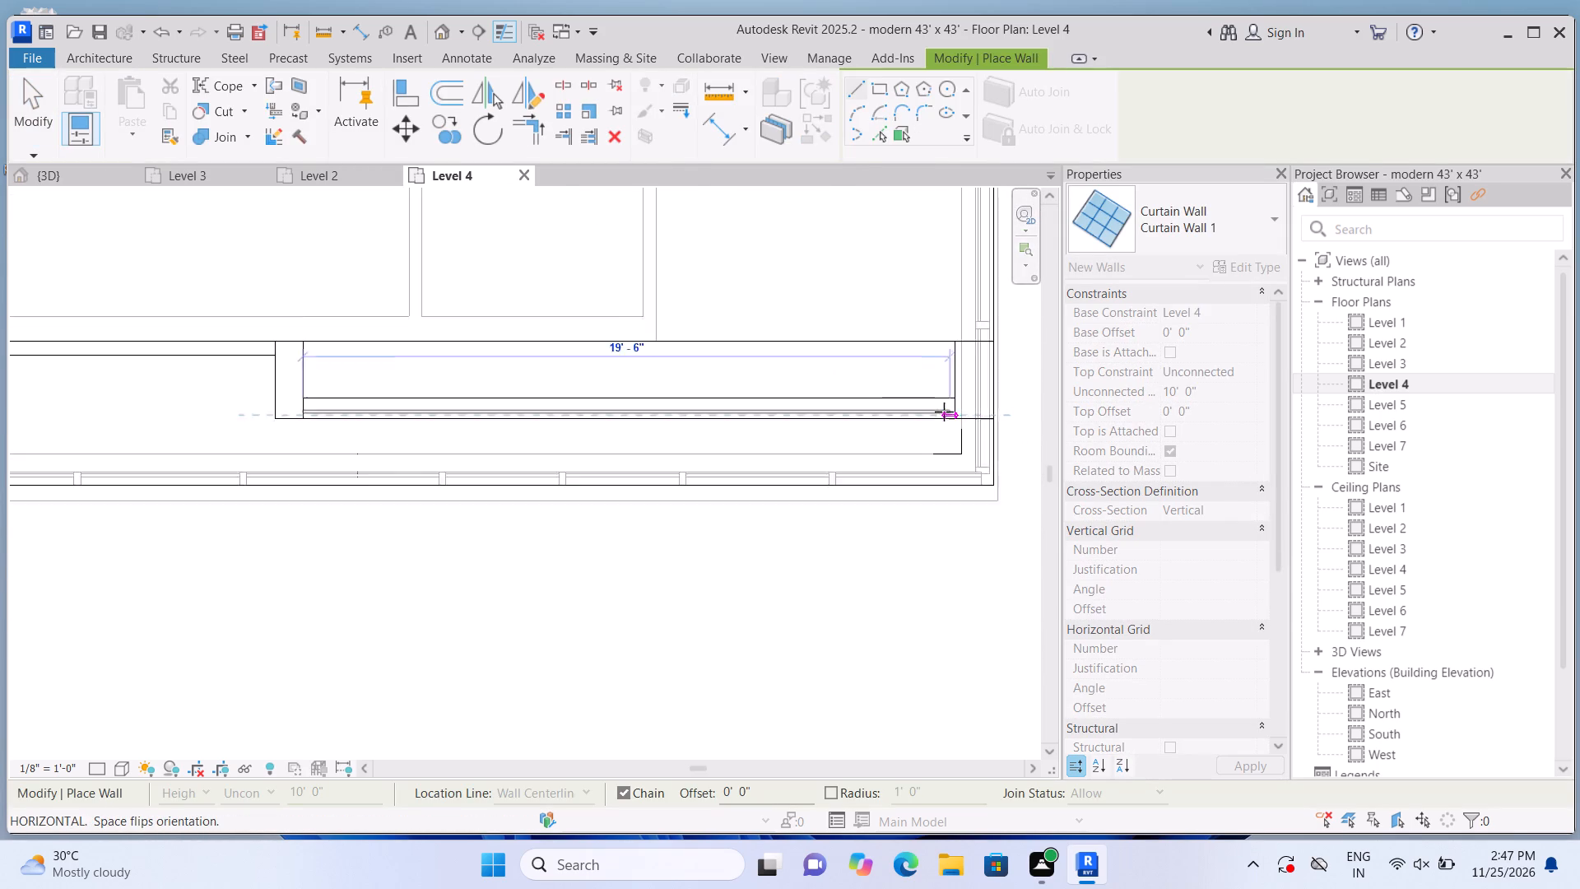
scroll(944, 412, up, 7)
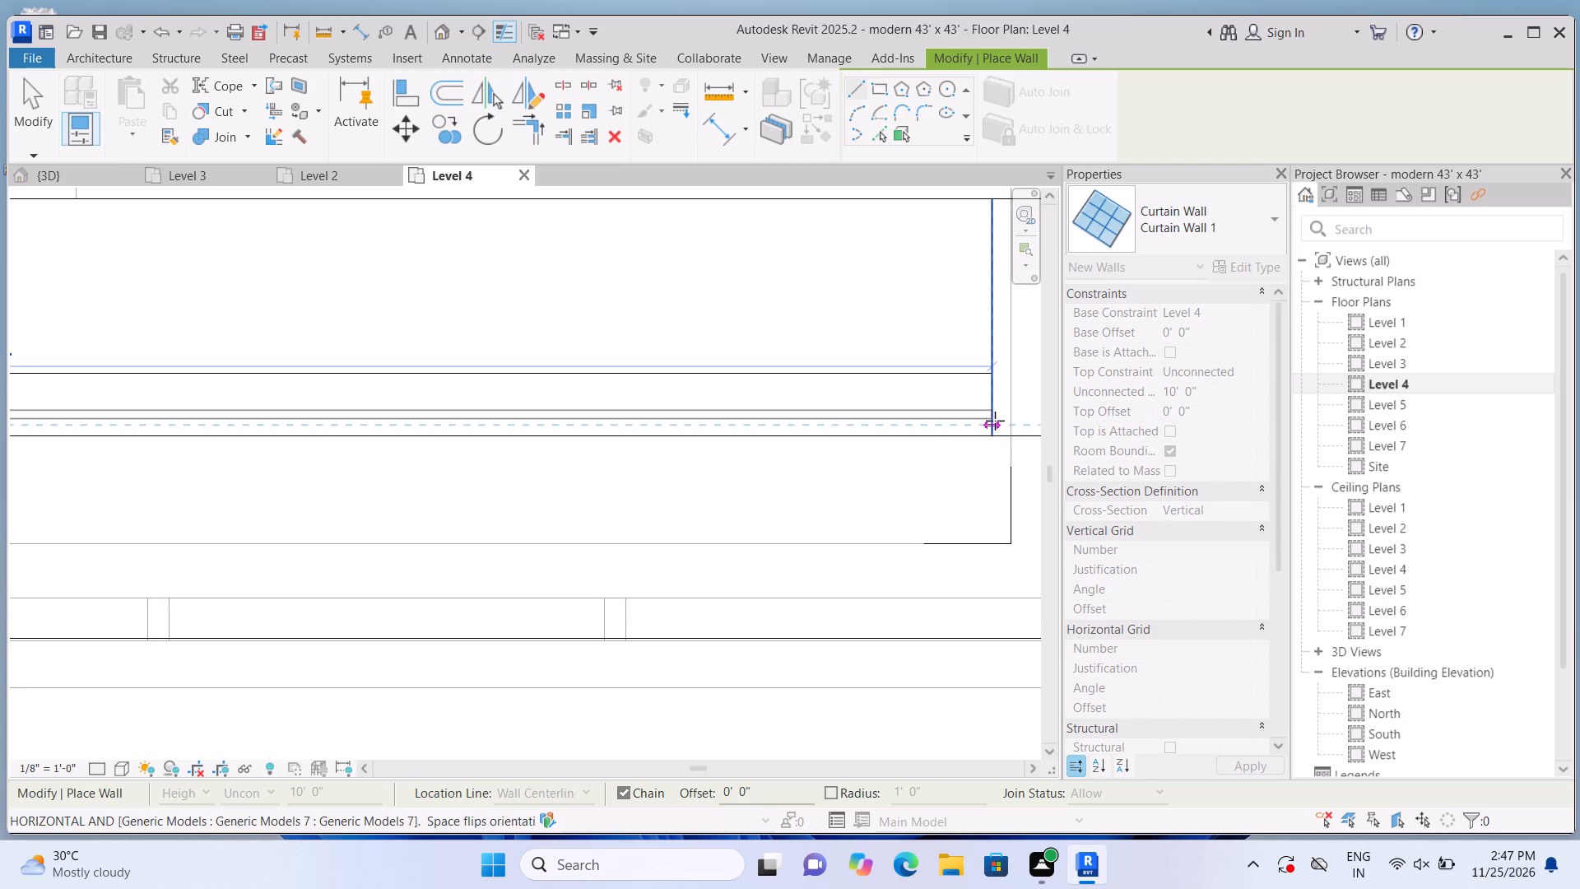
click(995, 421)
key(Escape)
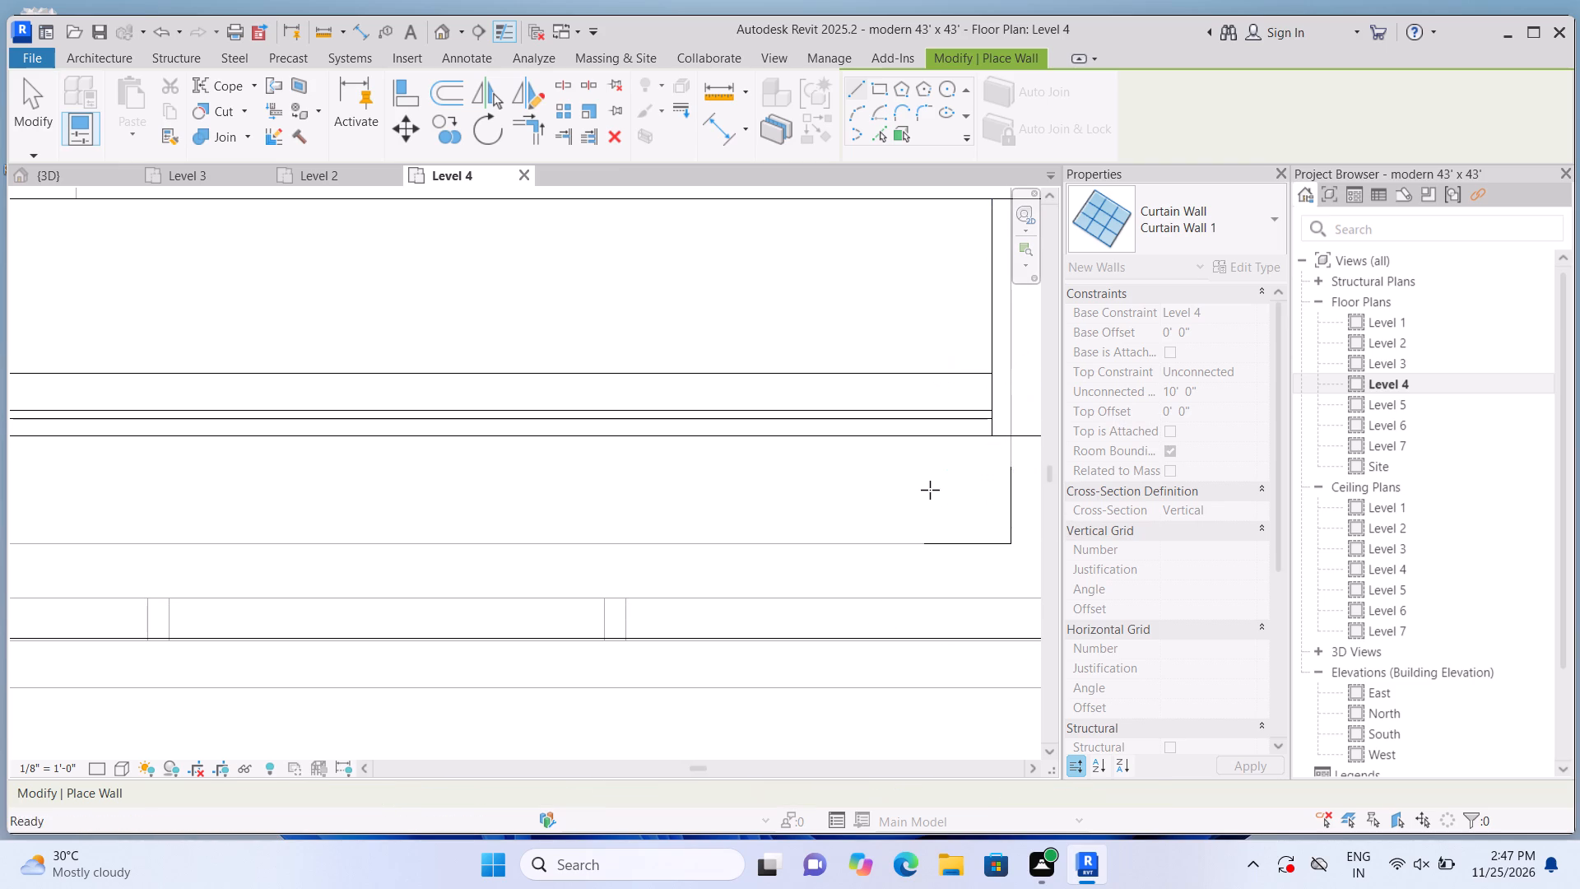
scroll(920, 486, down, 6)
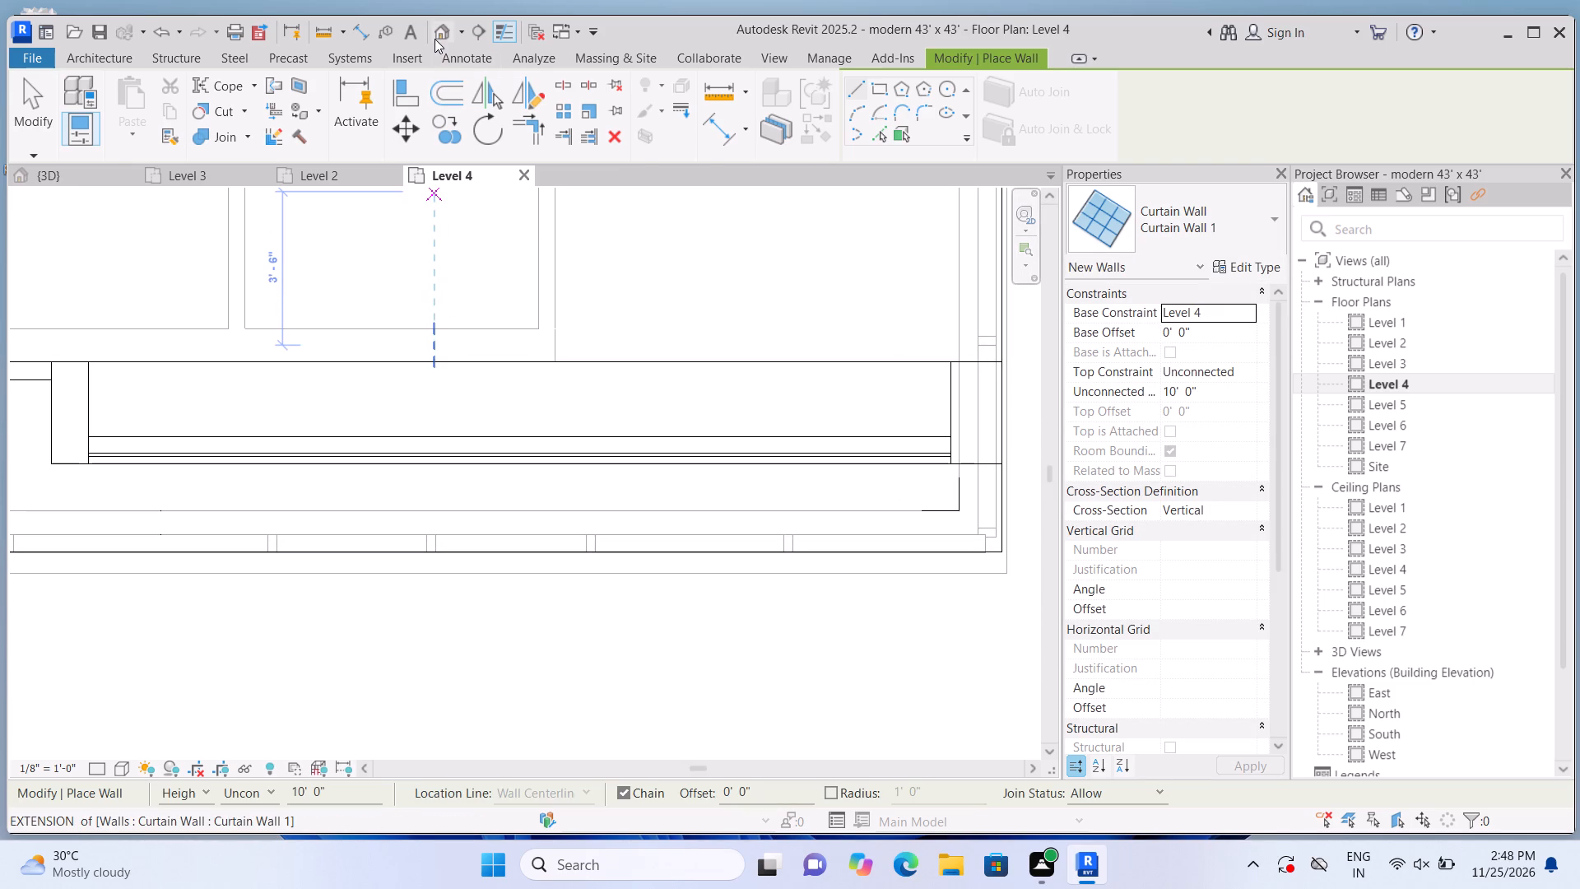
In the 3D view from the front, lower the curtain wall's top to about 5' 3" high, close to the adjacent parapet top.
click(435, 35)
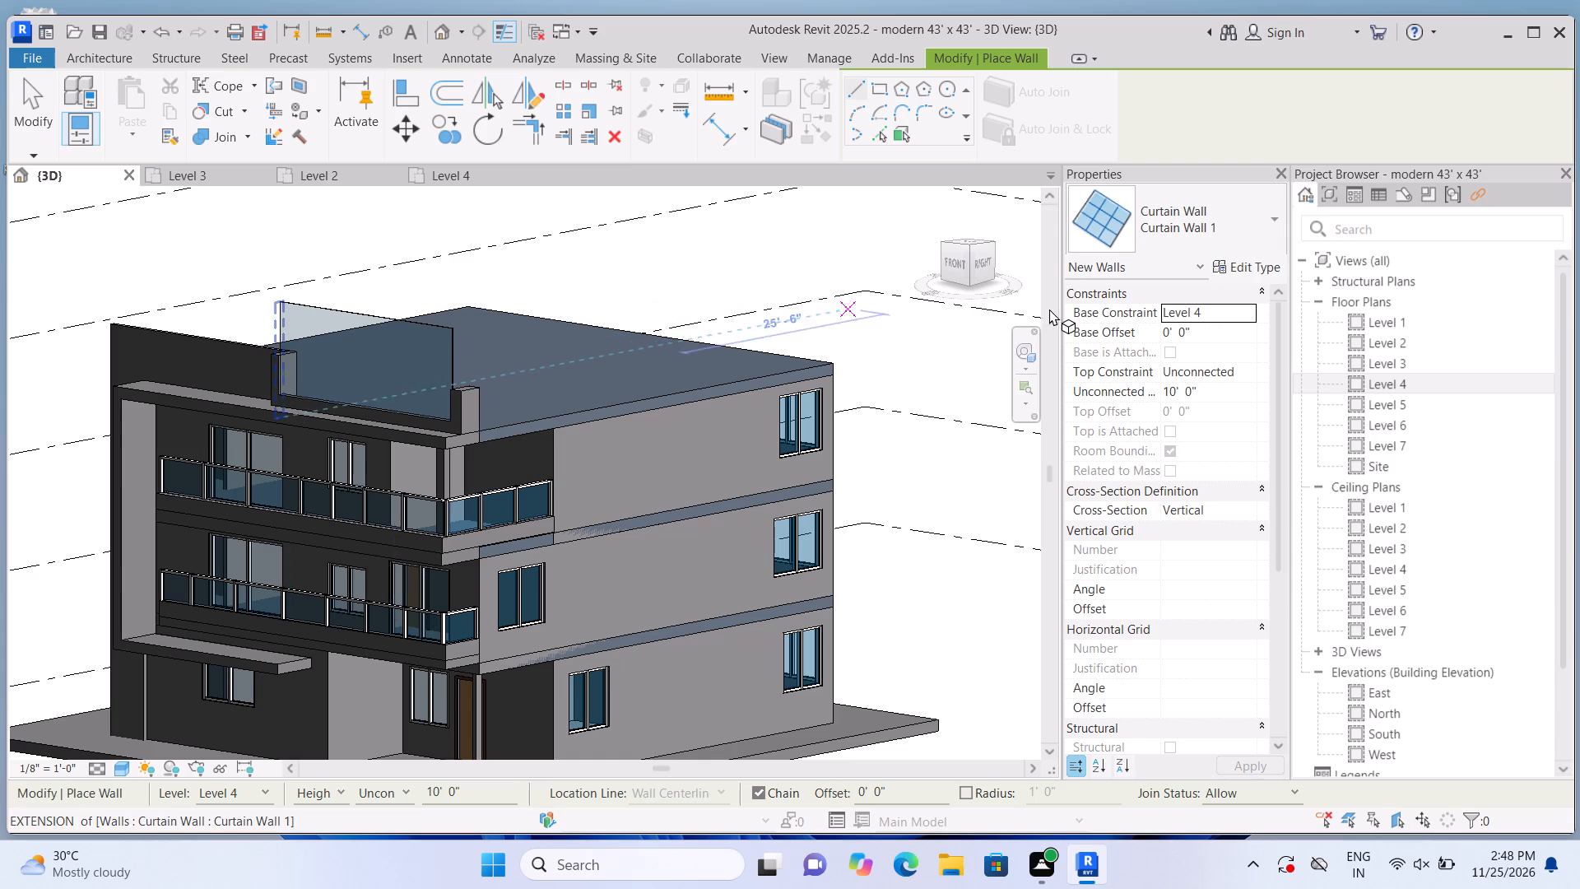
click(955, 272)
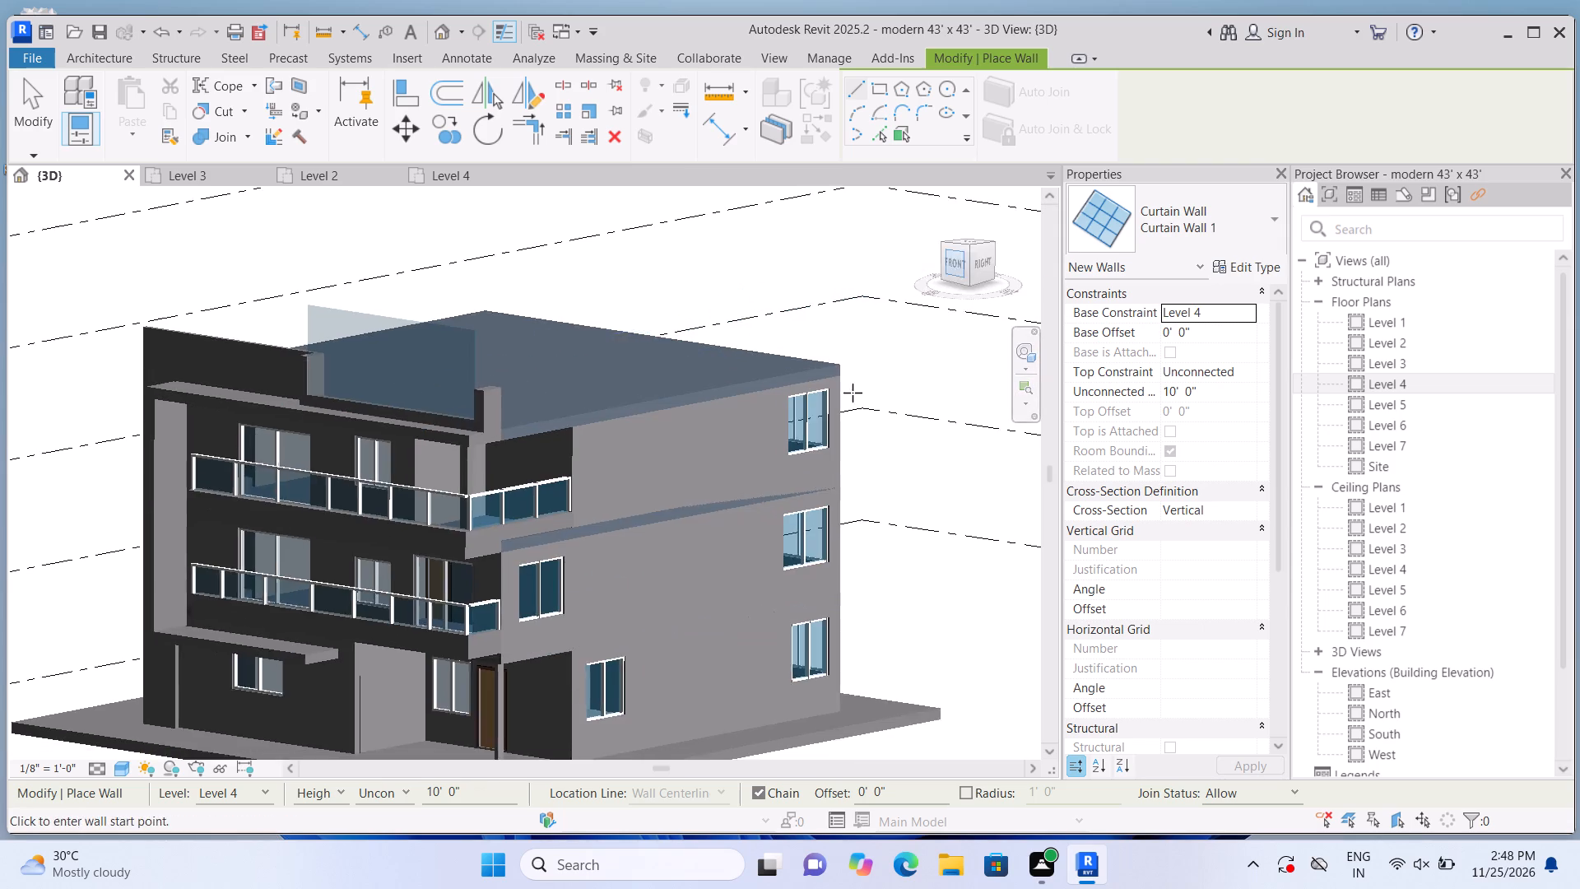
key(Escape)
scroll(495, 473, up, 8)
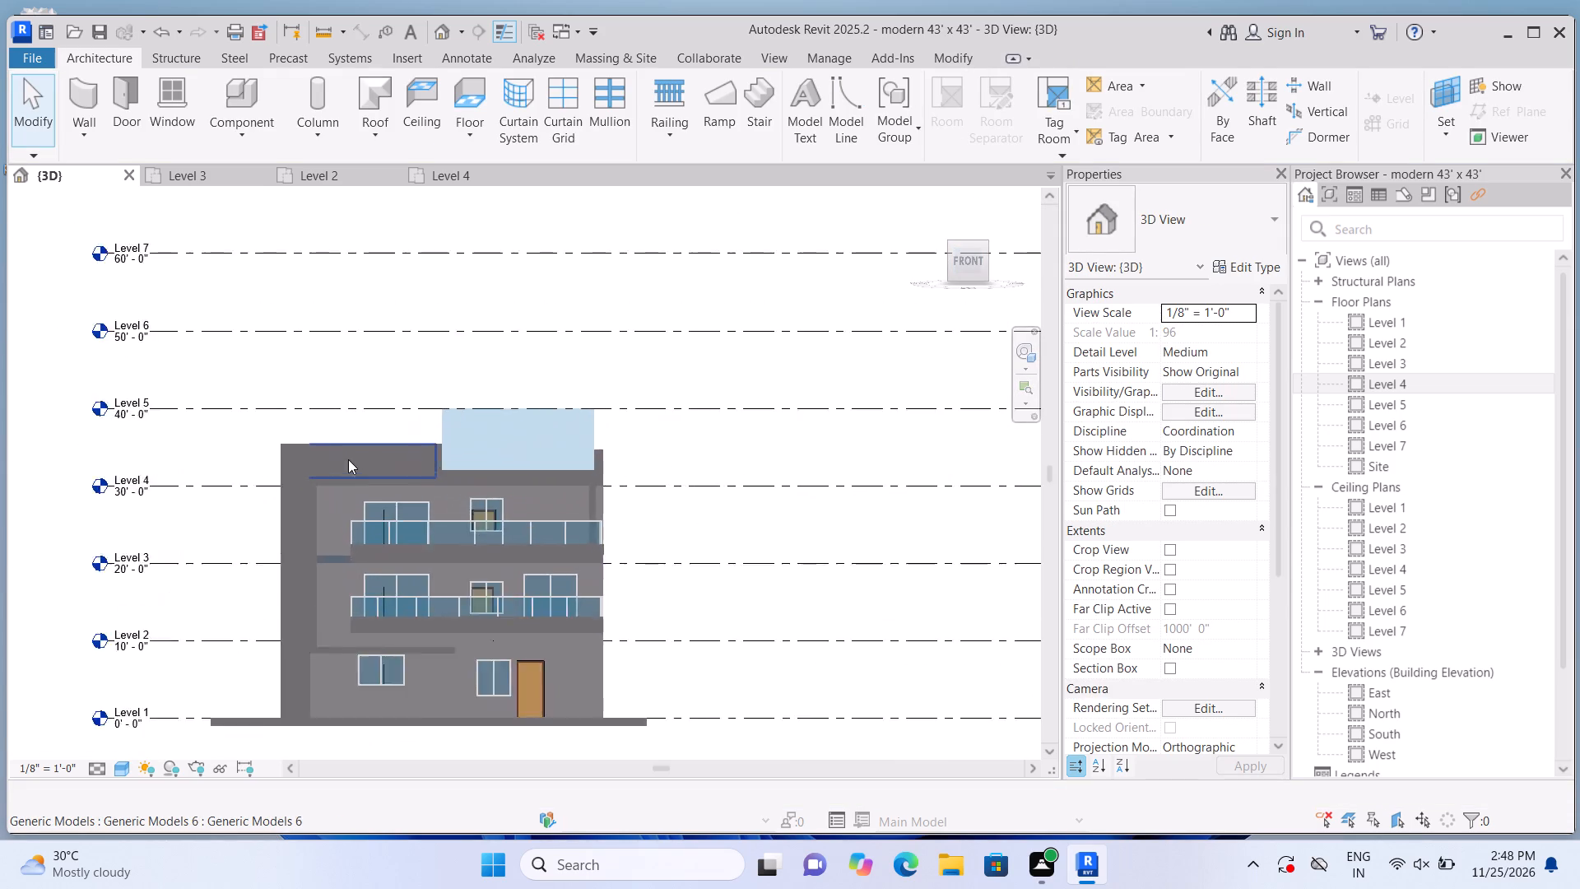
scroll(348, 459, up, 7)
click(695, 407)
scroll(711, 340, up, 1)
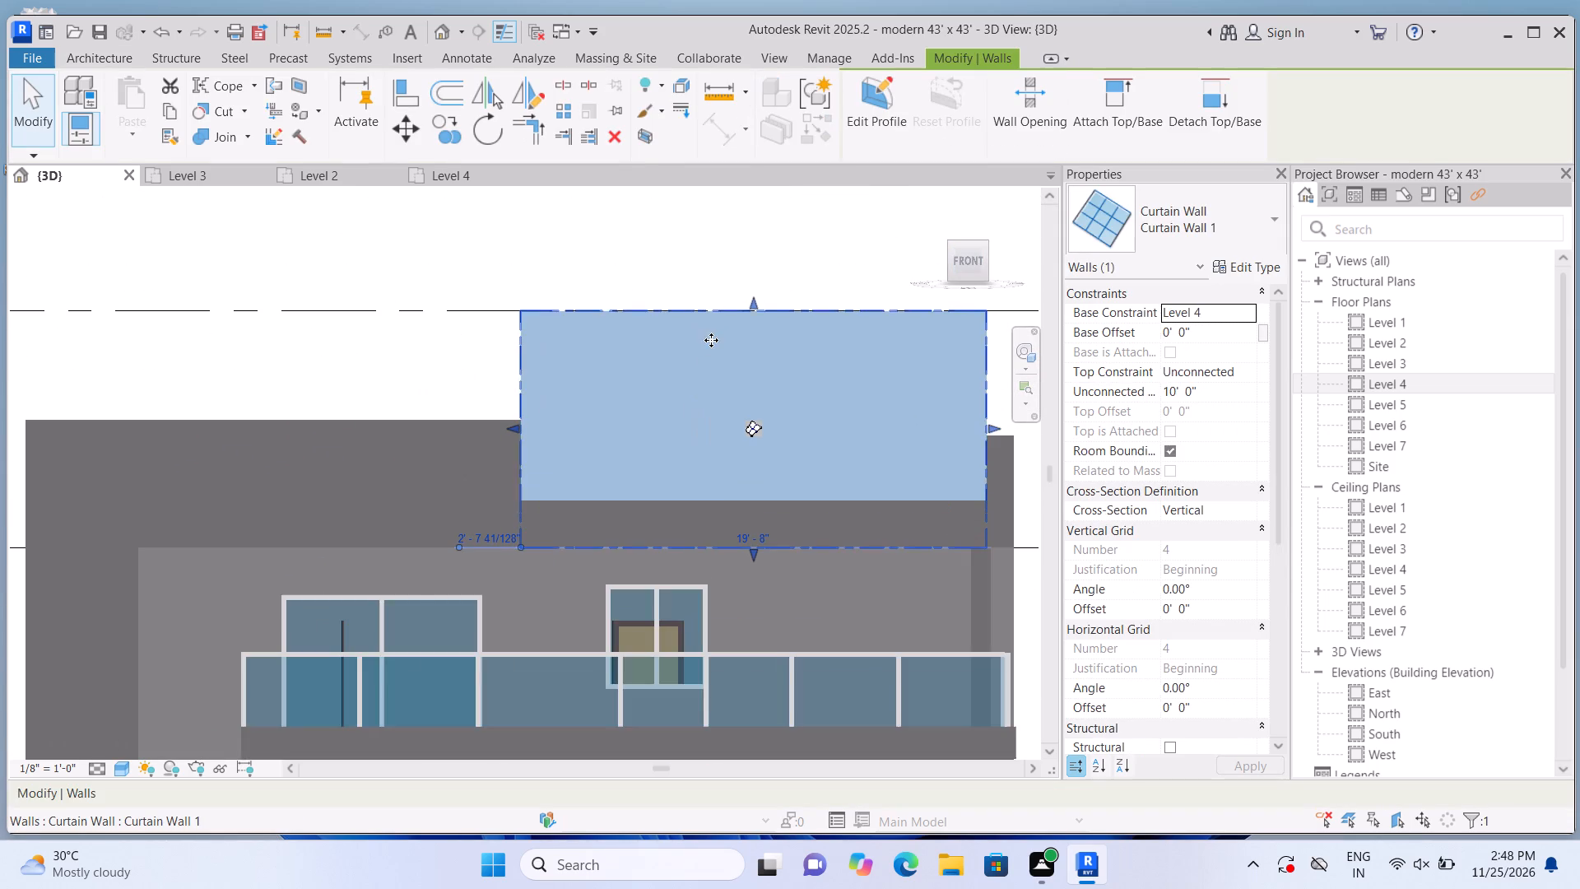
drag(750, 302, 758, 394)
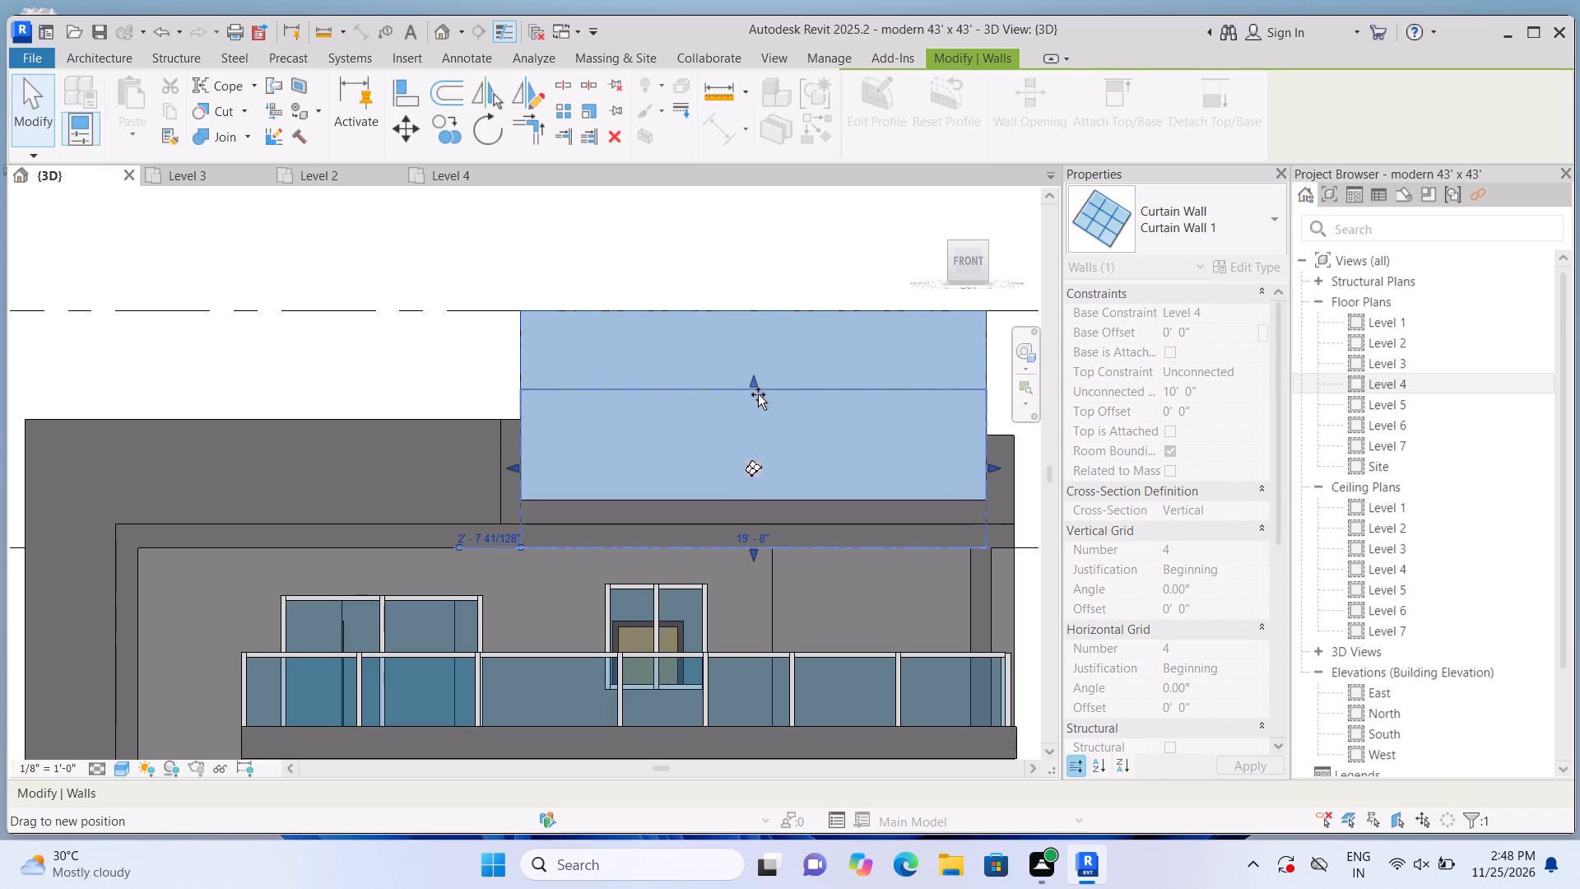
drag(758, 394, 751, 424)
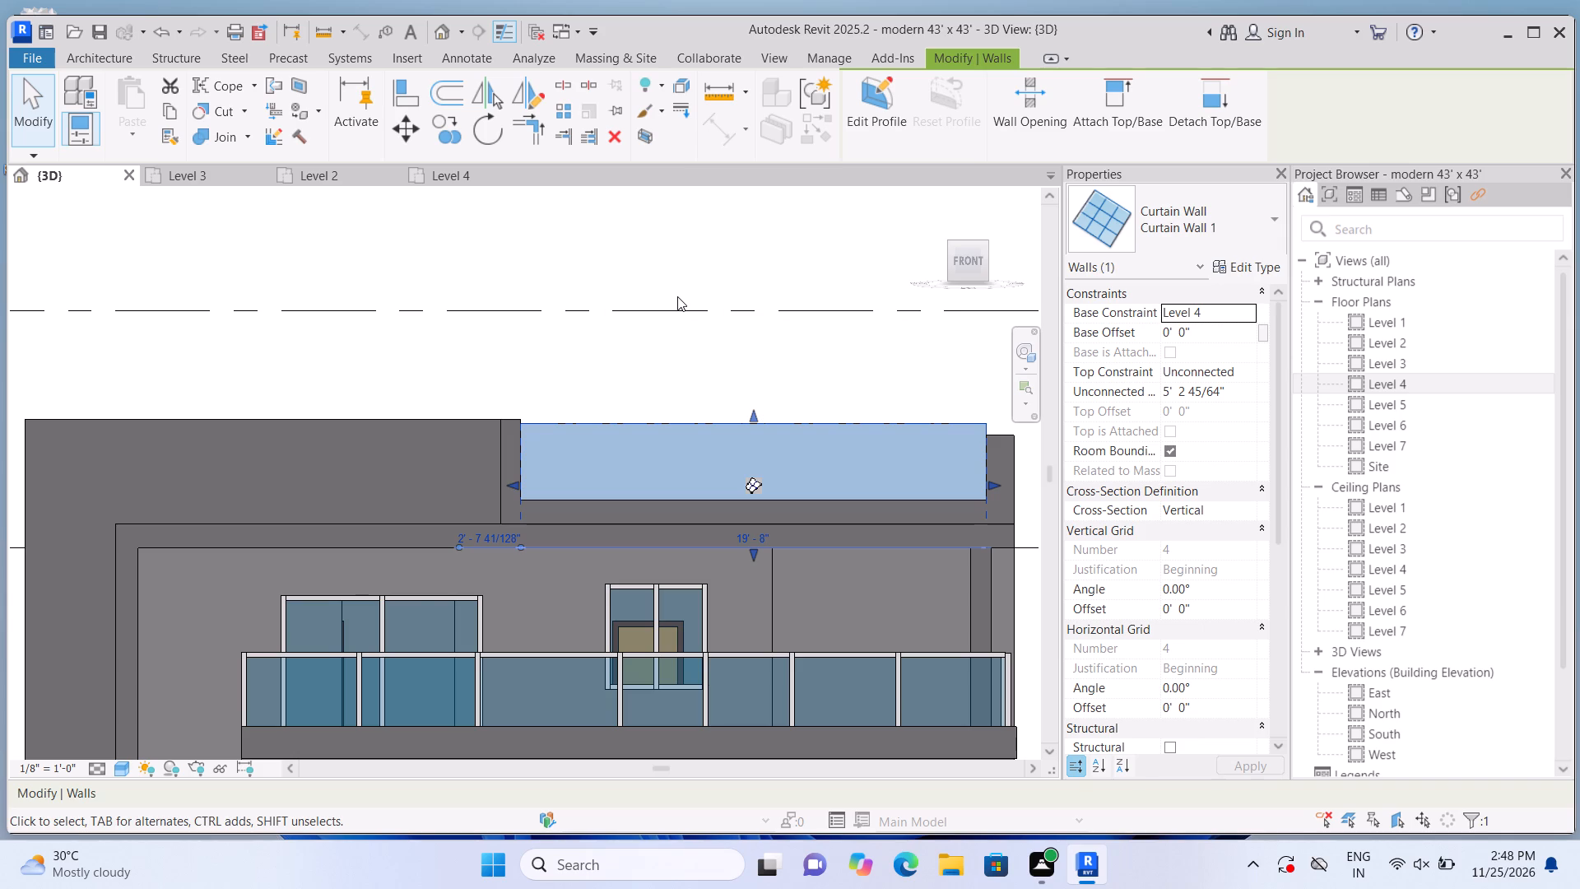
scroll(677, 297, down, 1)
click(674, 291)
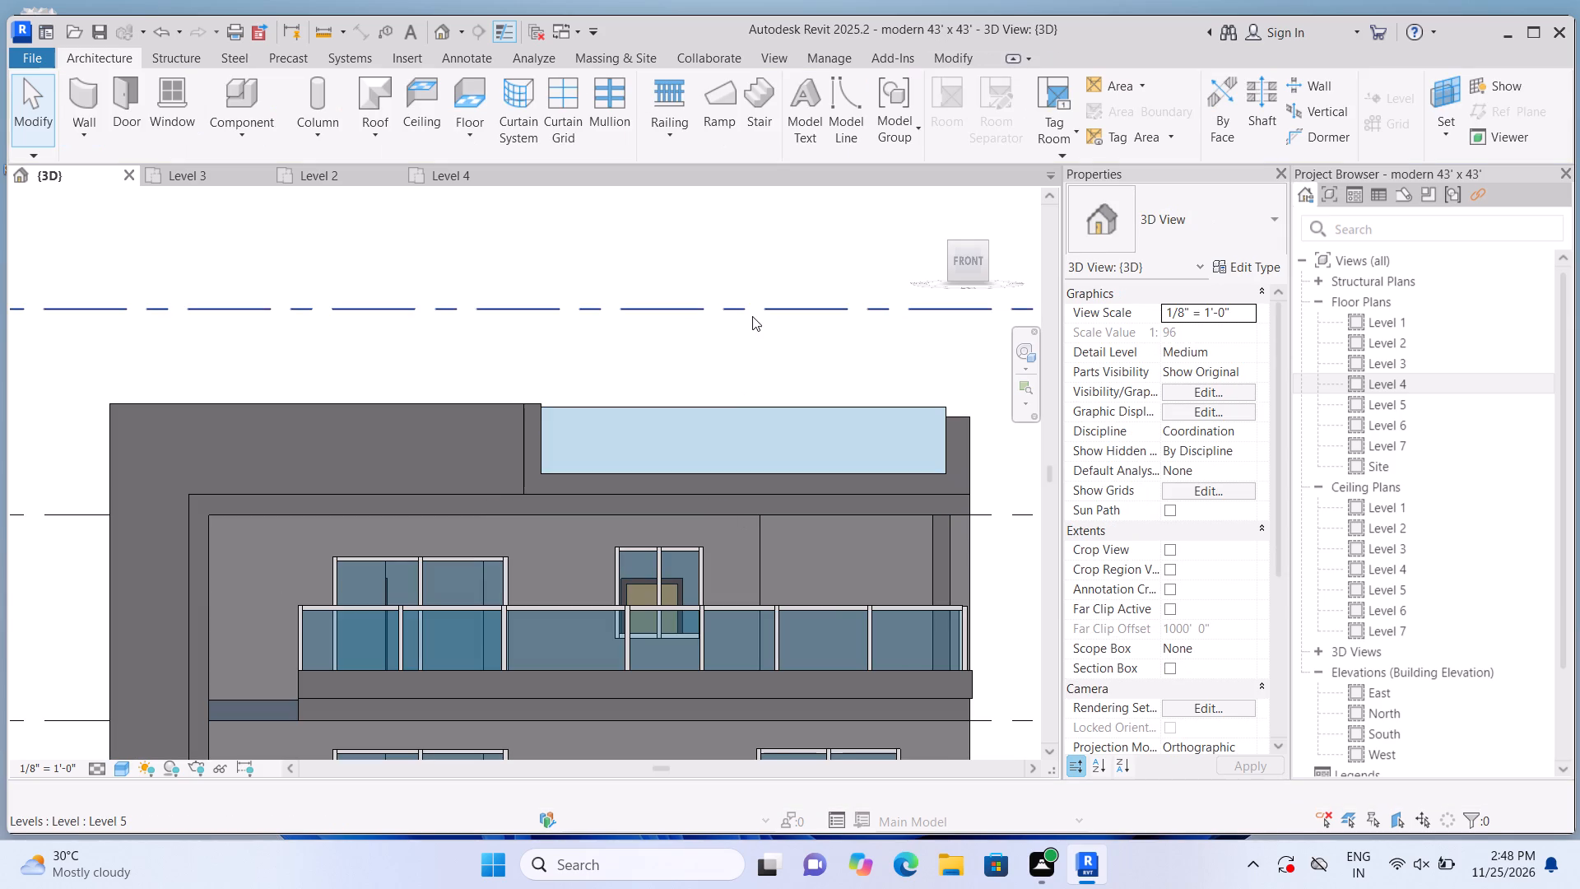
Raise the top face of the parapet end block at the roof corner to about the curtain wall's top.
shift+middle_drag(750, 320, 600, 375)
middle_drag(461, 484, 611, 533)
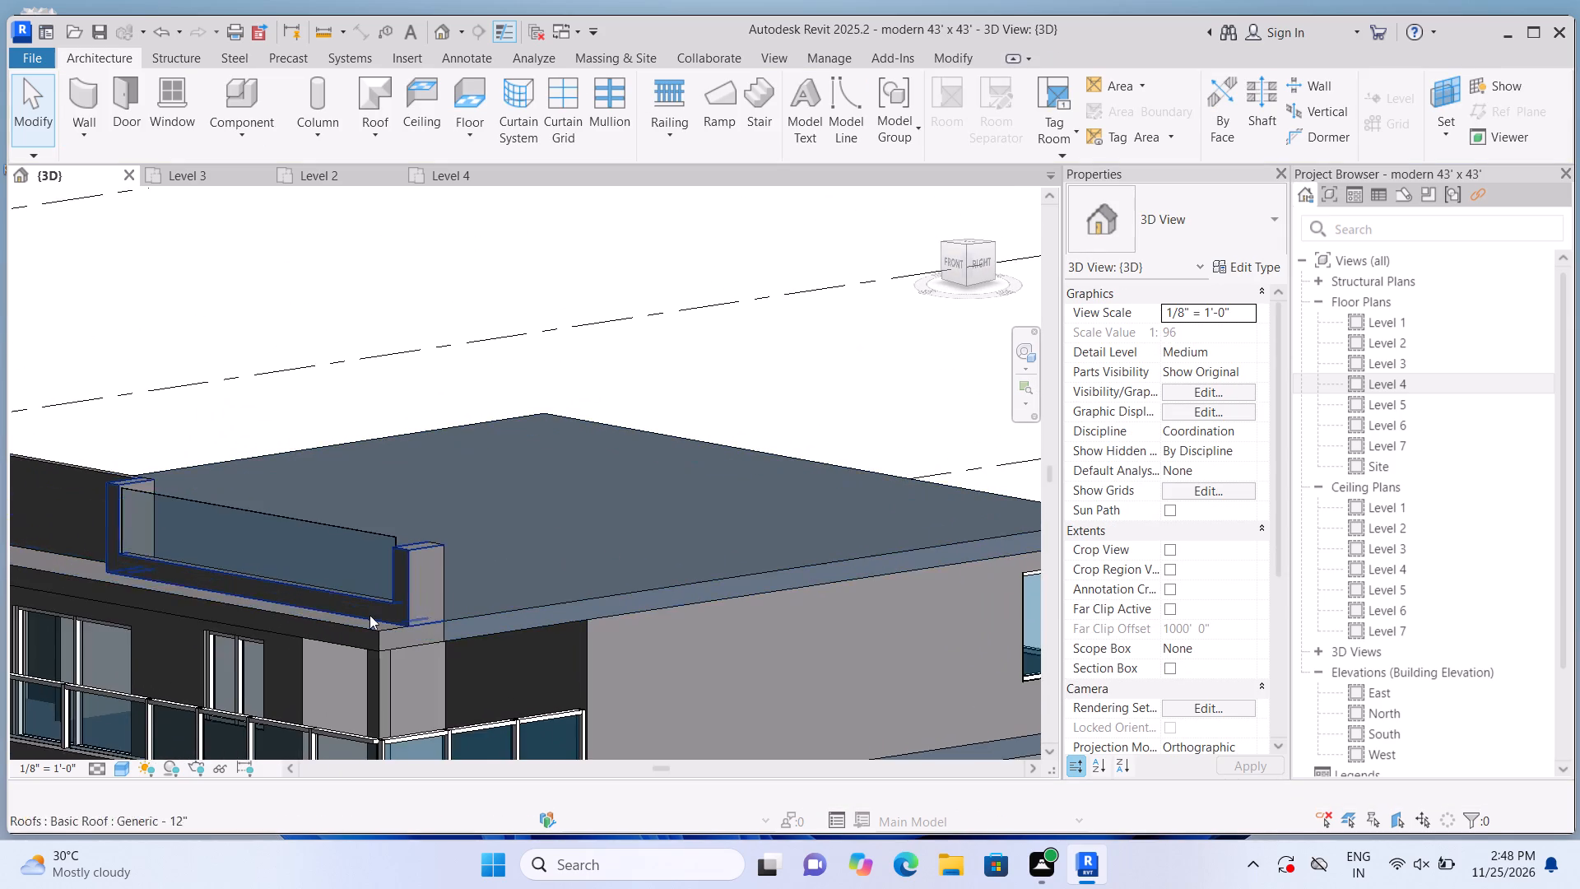
scroll(219, 598, up, 2)
scroll(476, 556, up, 1)
click(476, 556)
scroll(476, 529, up, 3)
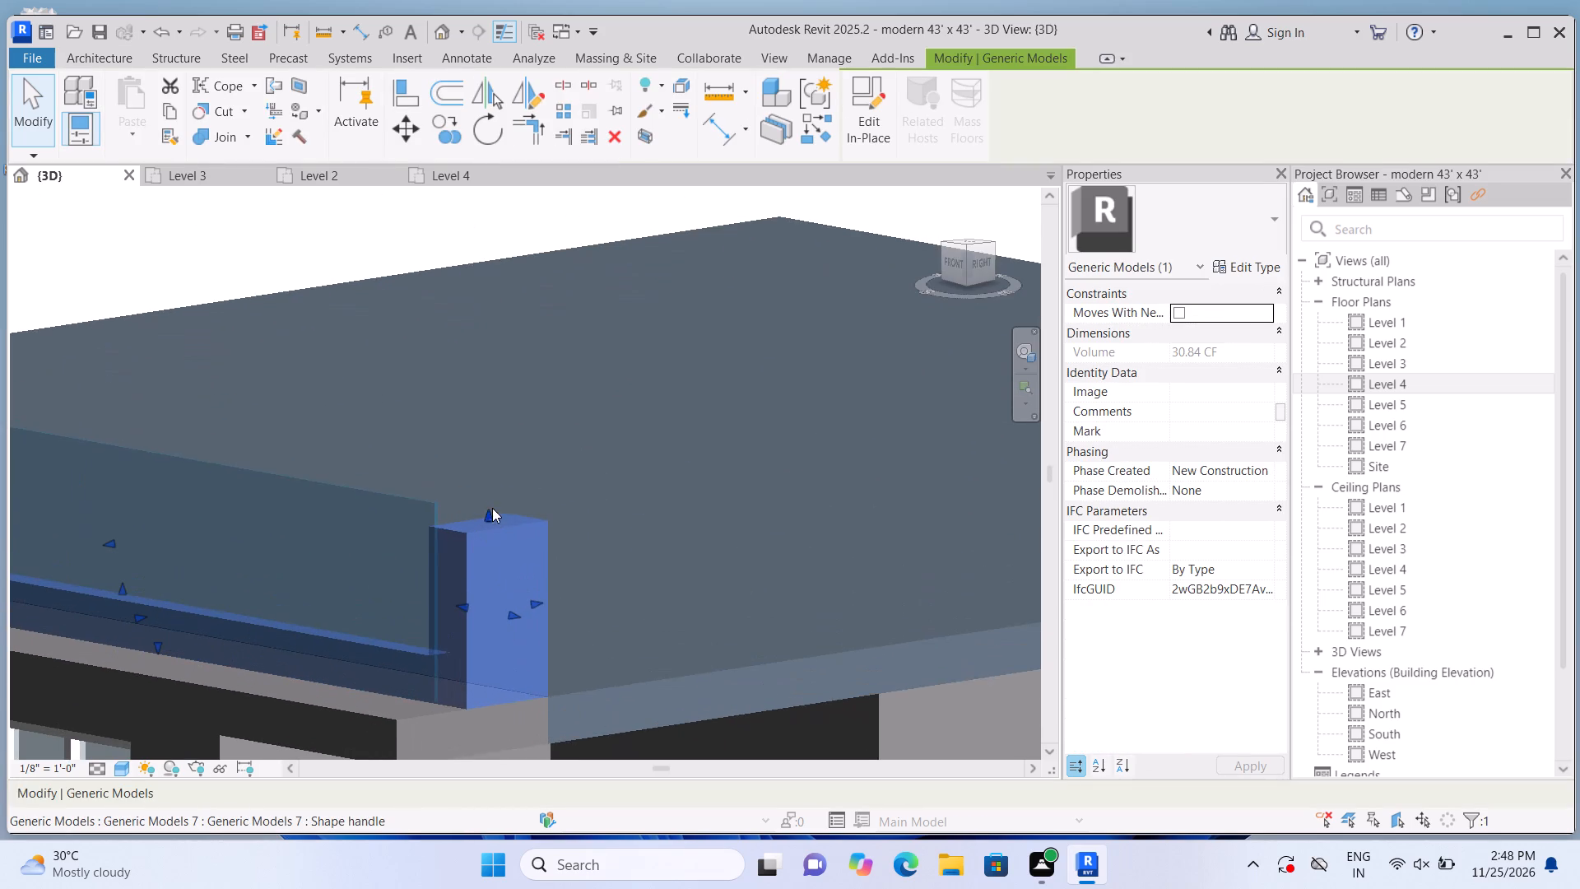
drag(491, 510, 492, 497)
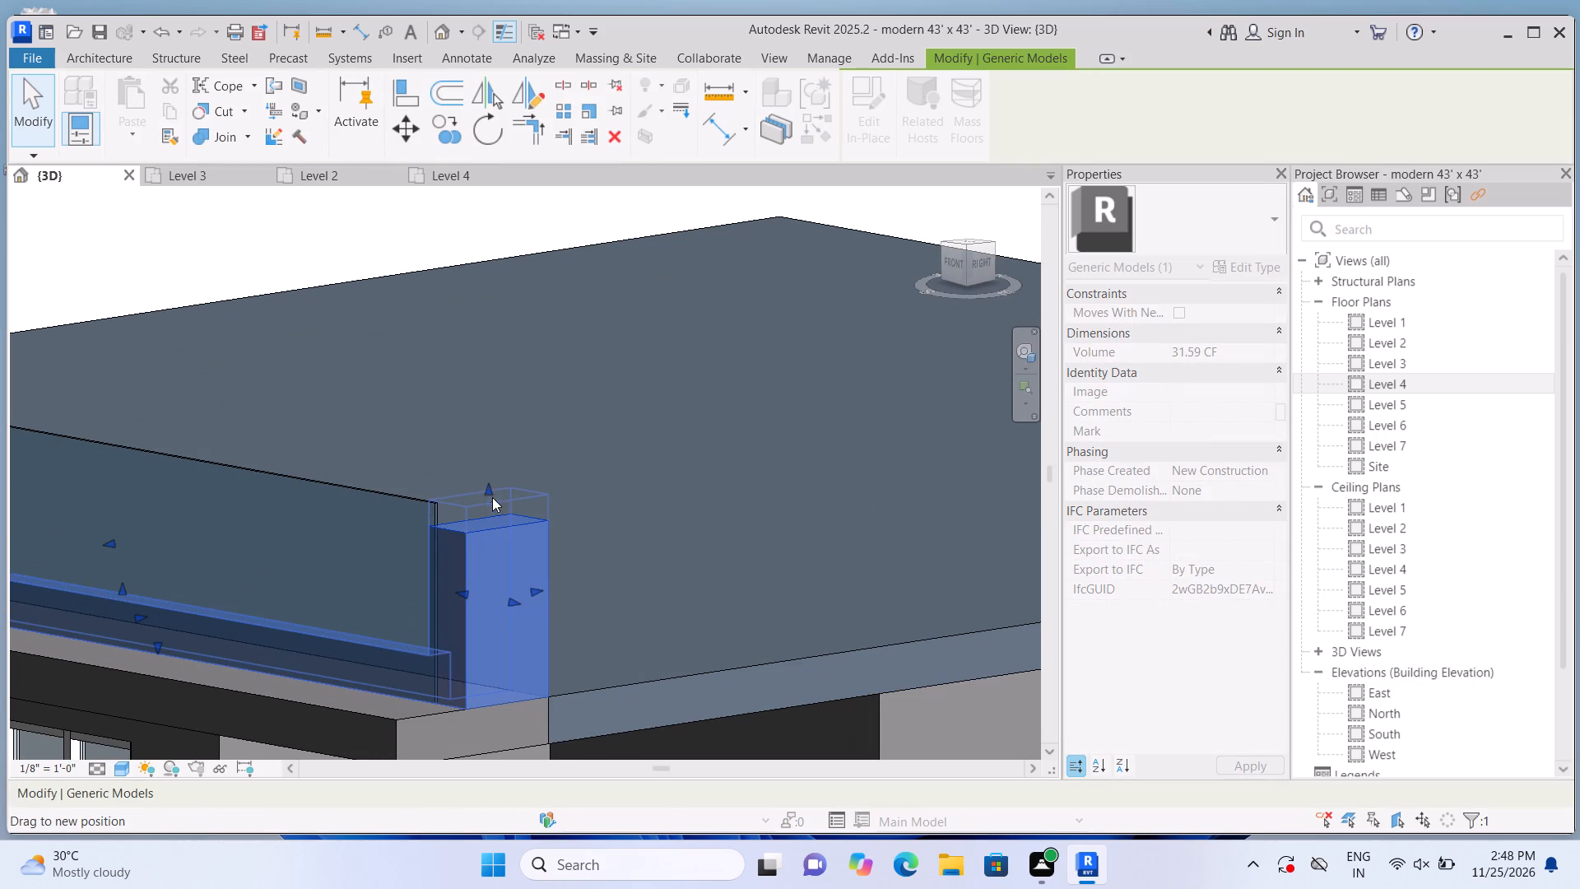
scroll(494, 504, down, 3)
click(565, 278)
scroll(613, 285, down, 3)
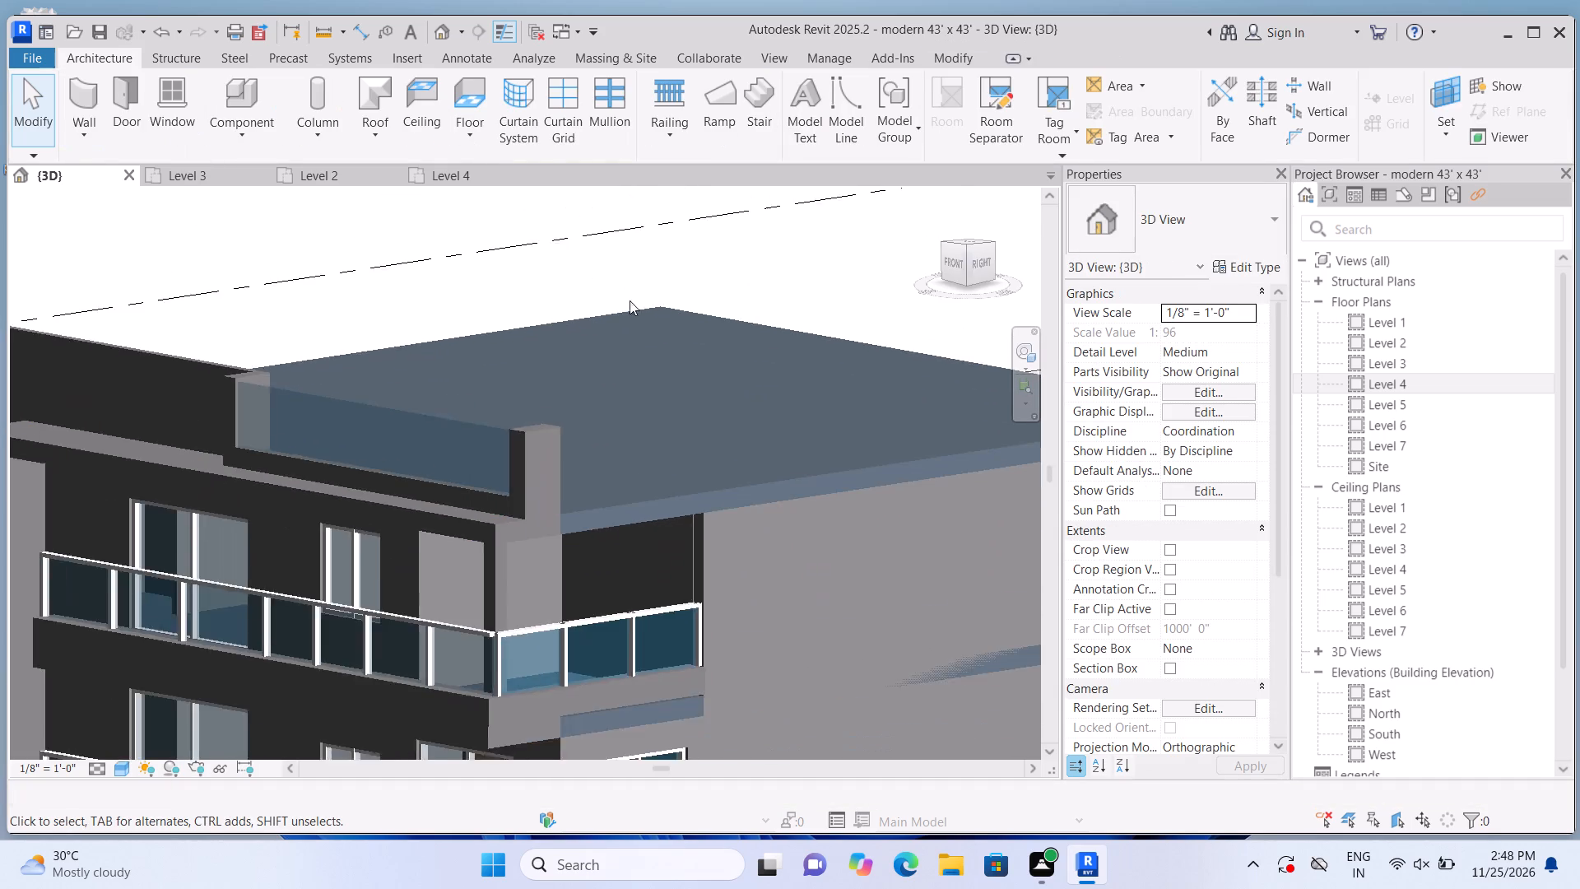
scroll(630, 300, down, 3)
scroll(611, 383, down, 3)
scroll(221, 521, up, 1)
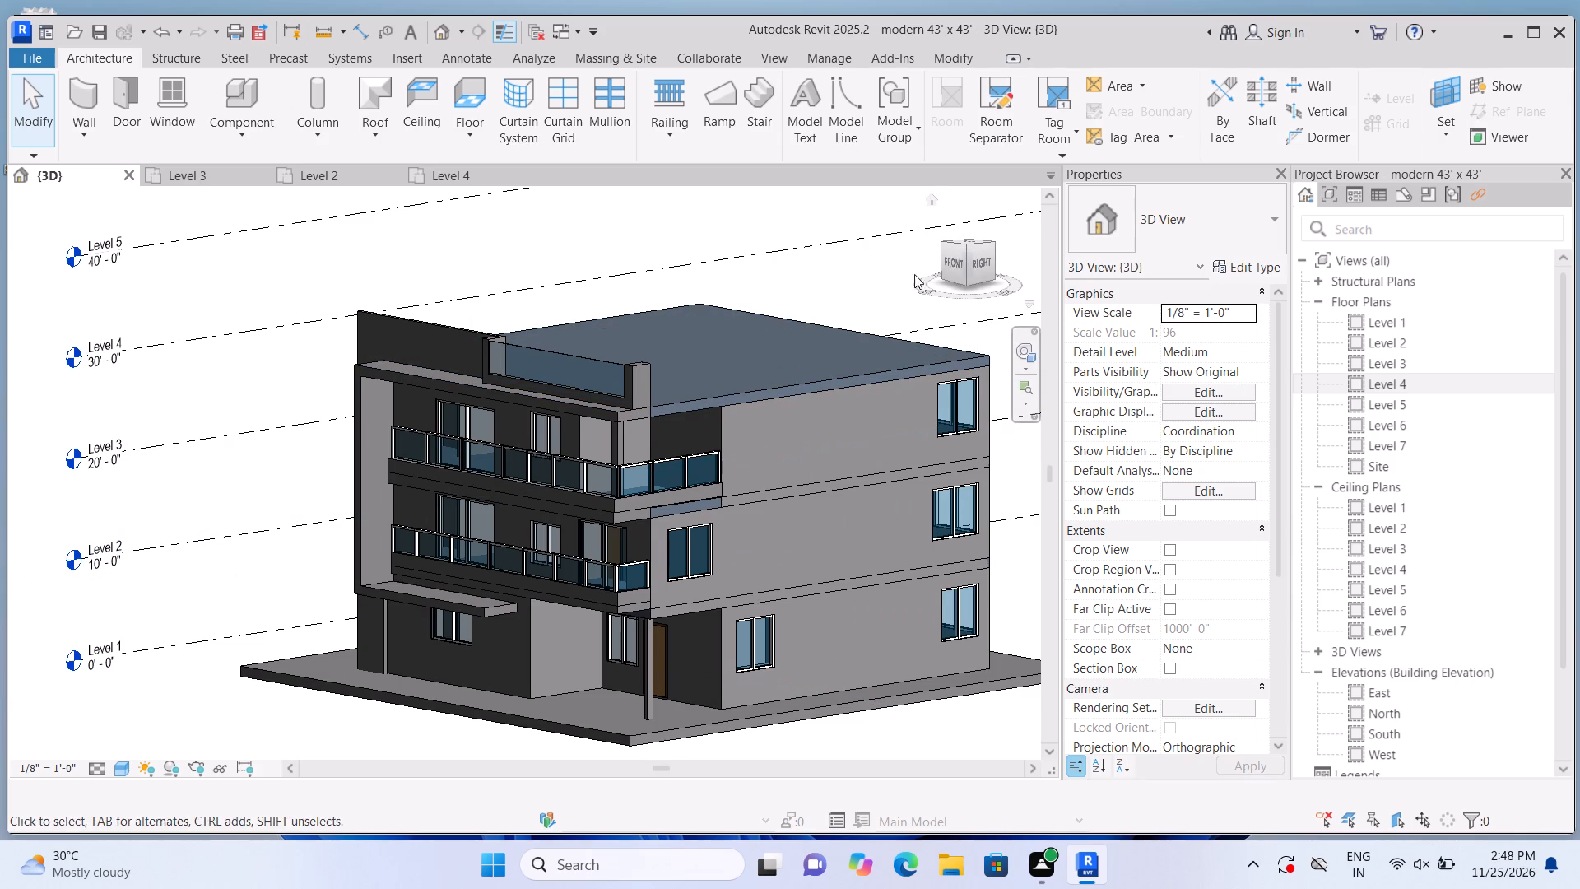
Divide the roof curtain wall into three equal panels about 6' 7" wide with two vertical curtain grid lines.
click(957, 263)
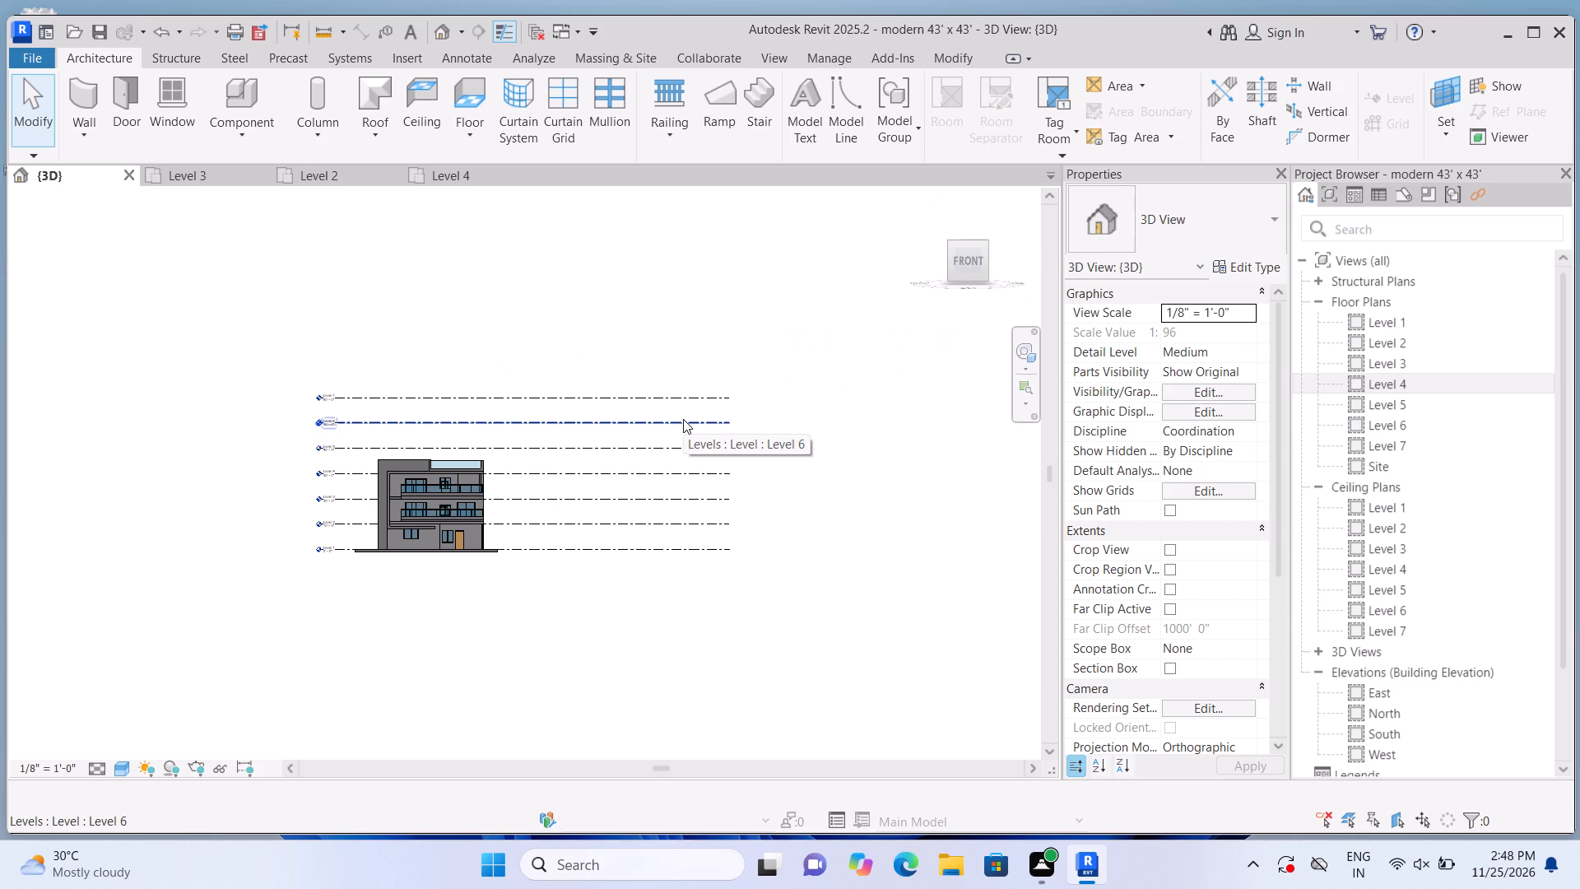
scroll(692, 426, up, 1)
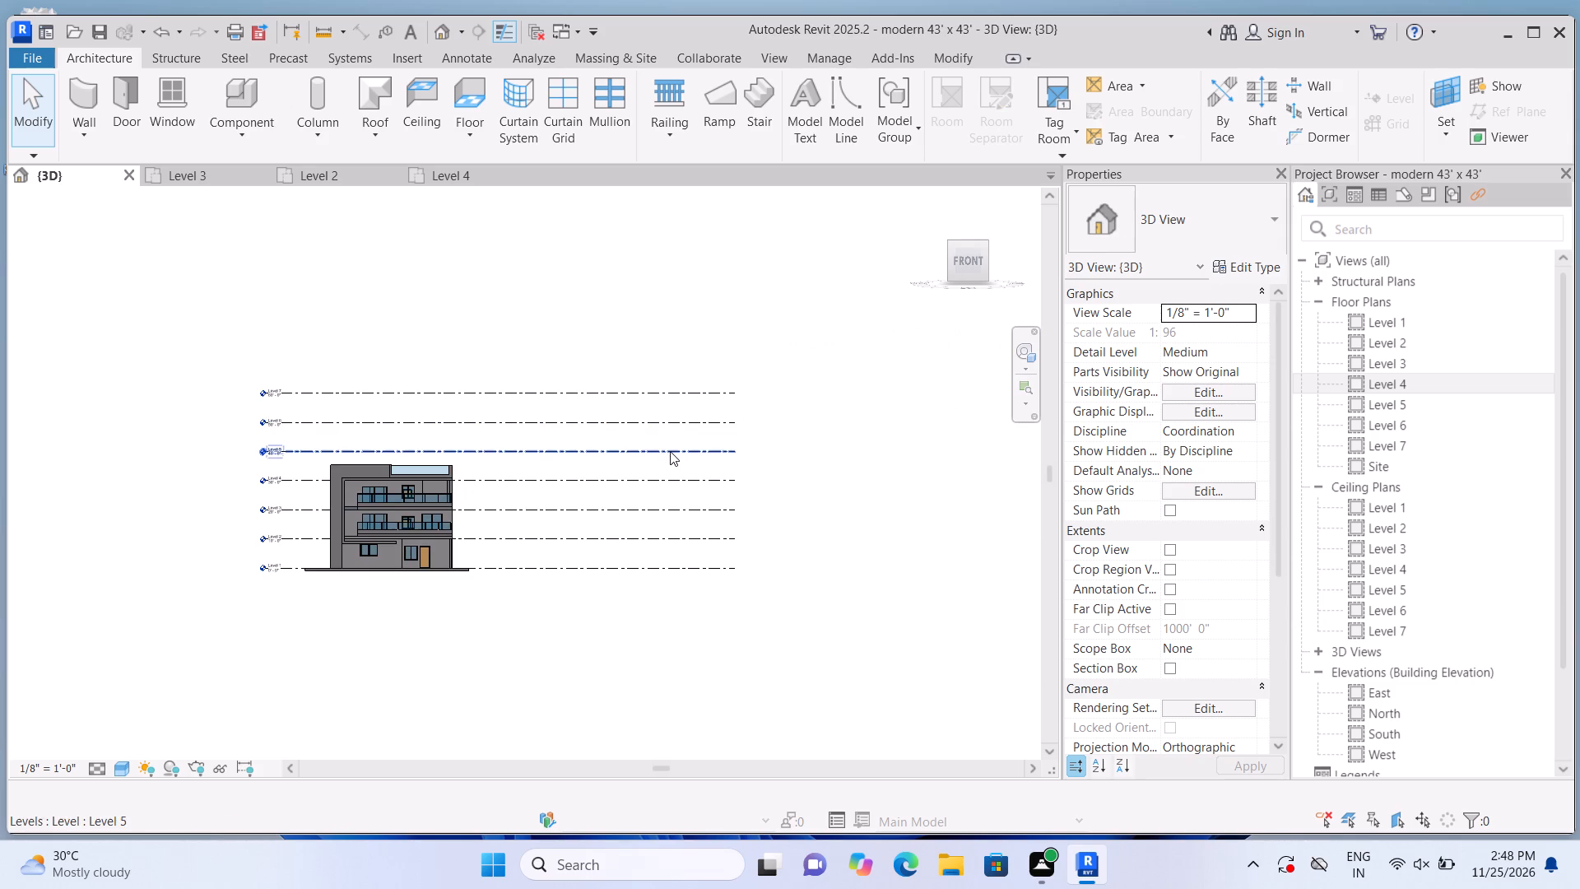
scroll(203, 479, up, 6)
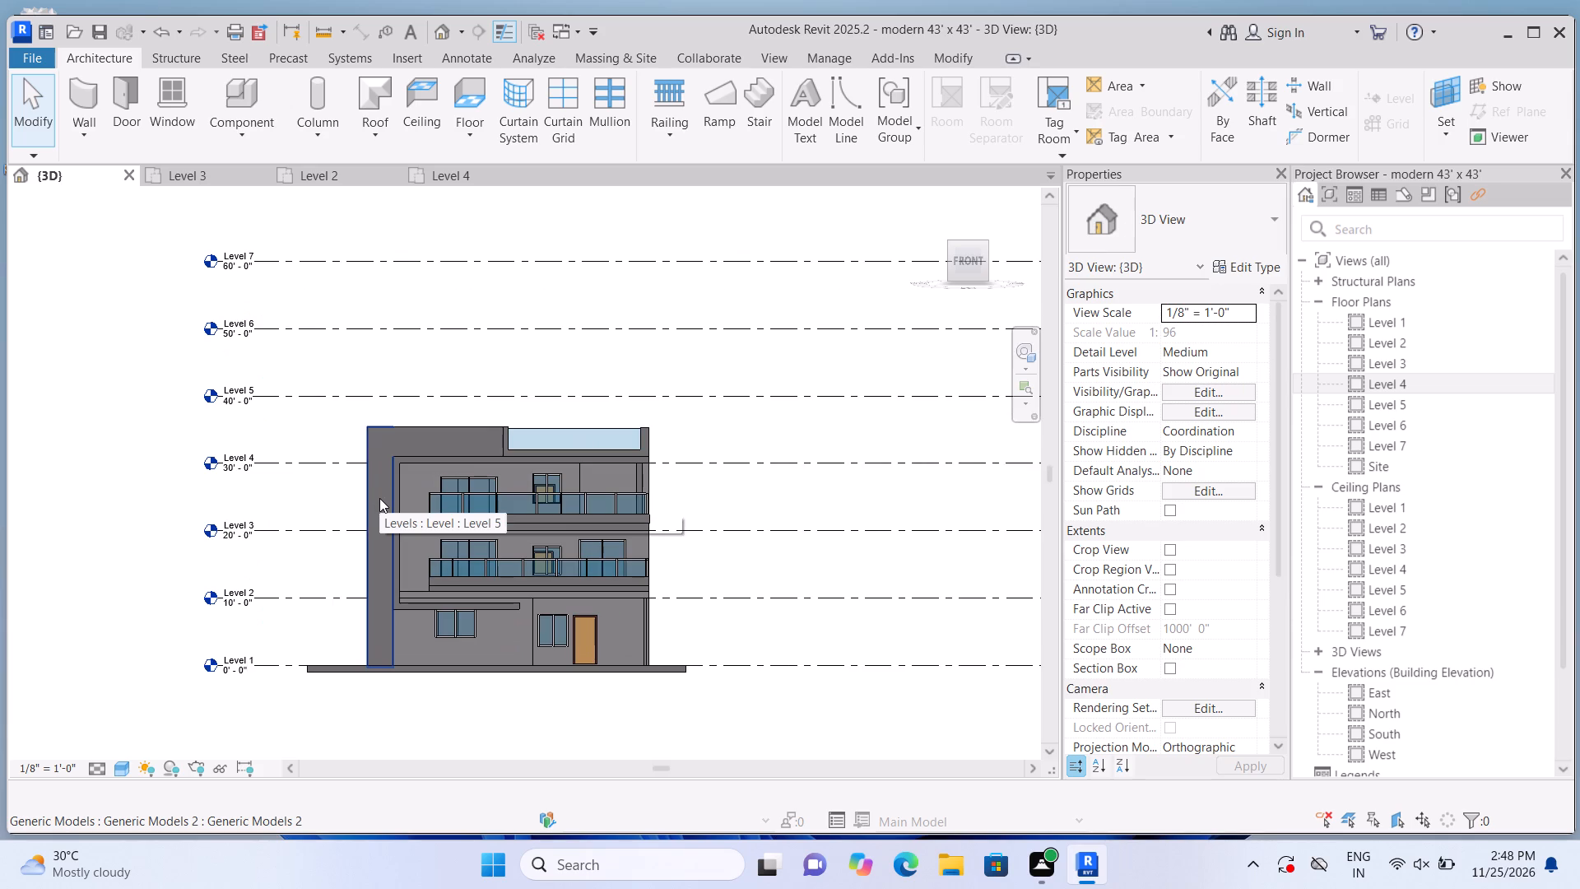
scroll(372, 493, up, 2)
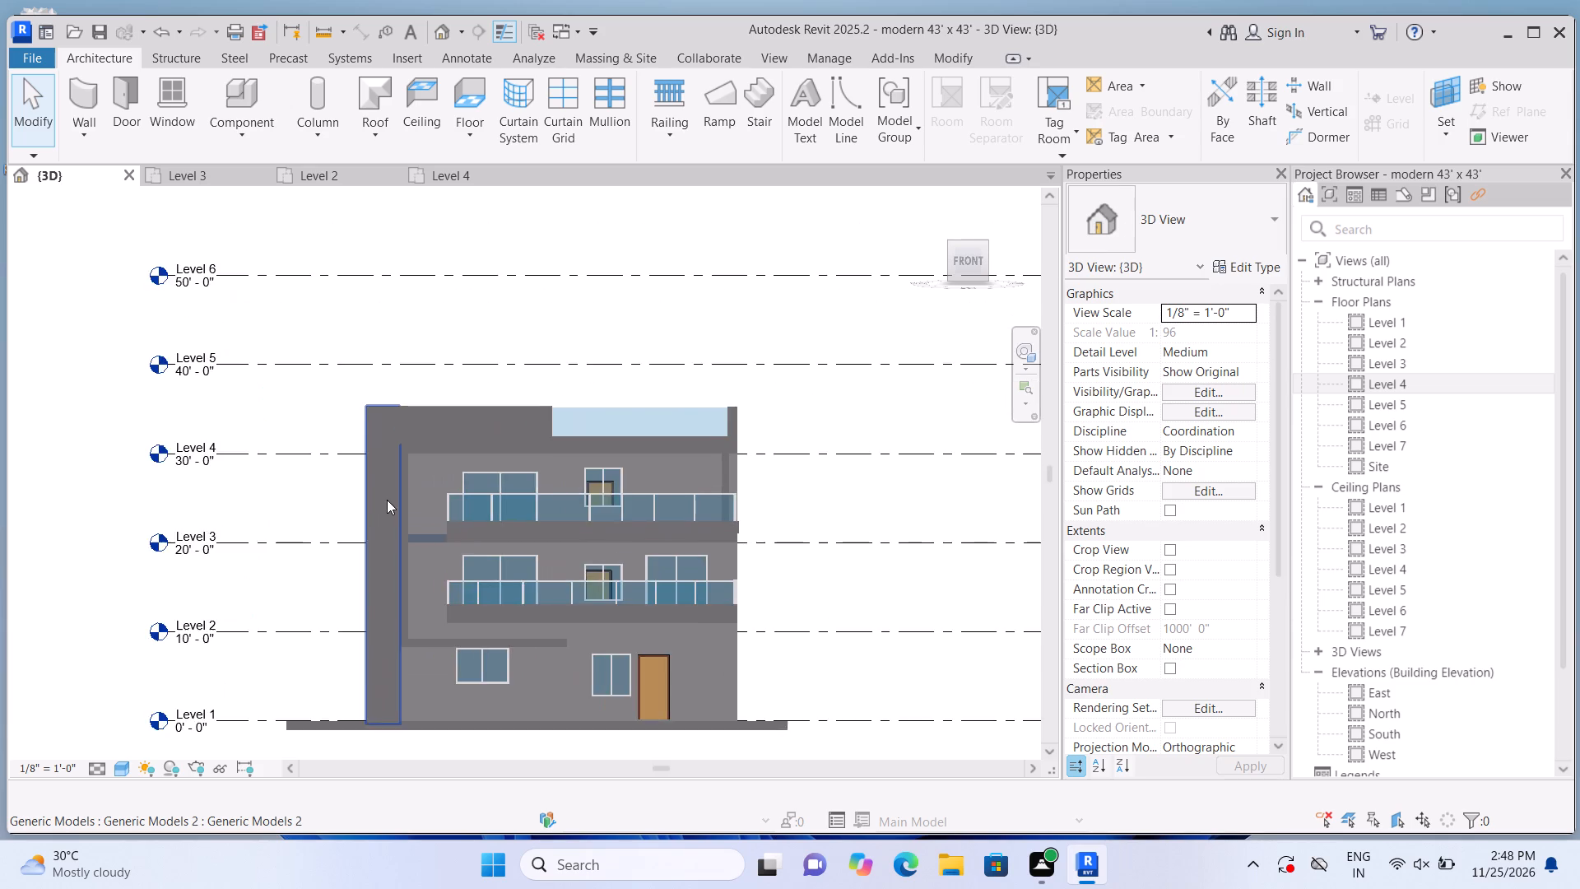
scroll(387, 500, up, 2)
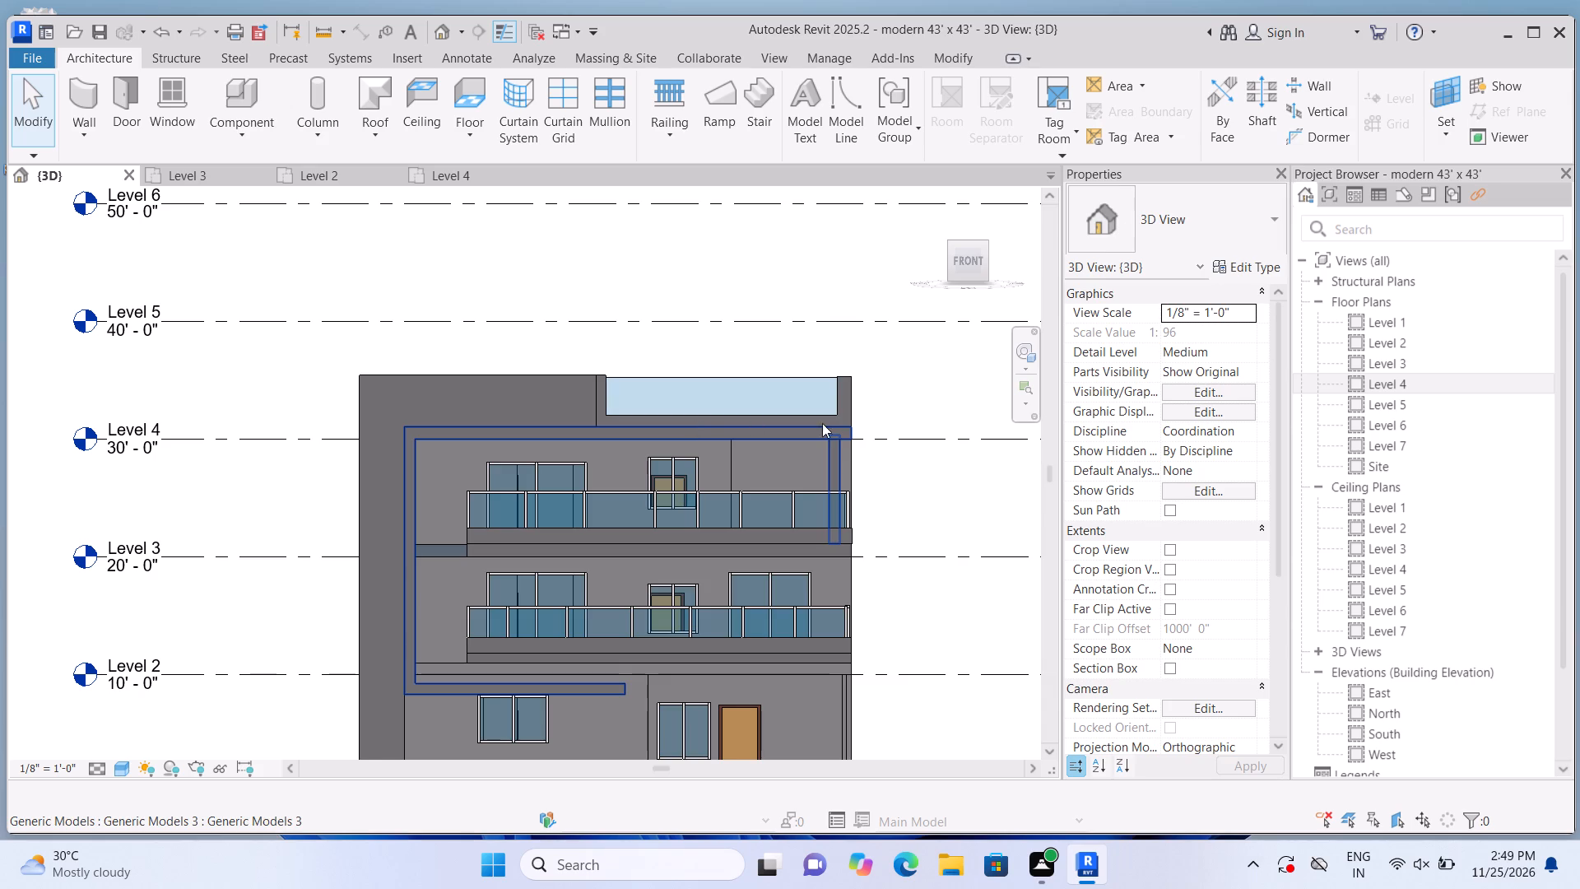
scroll(916, 403, up, 1)
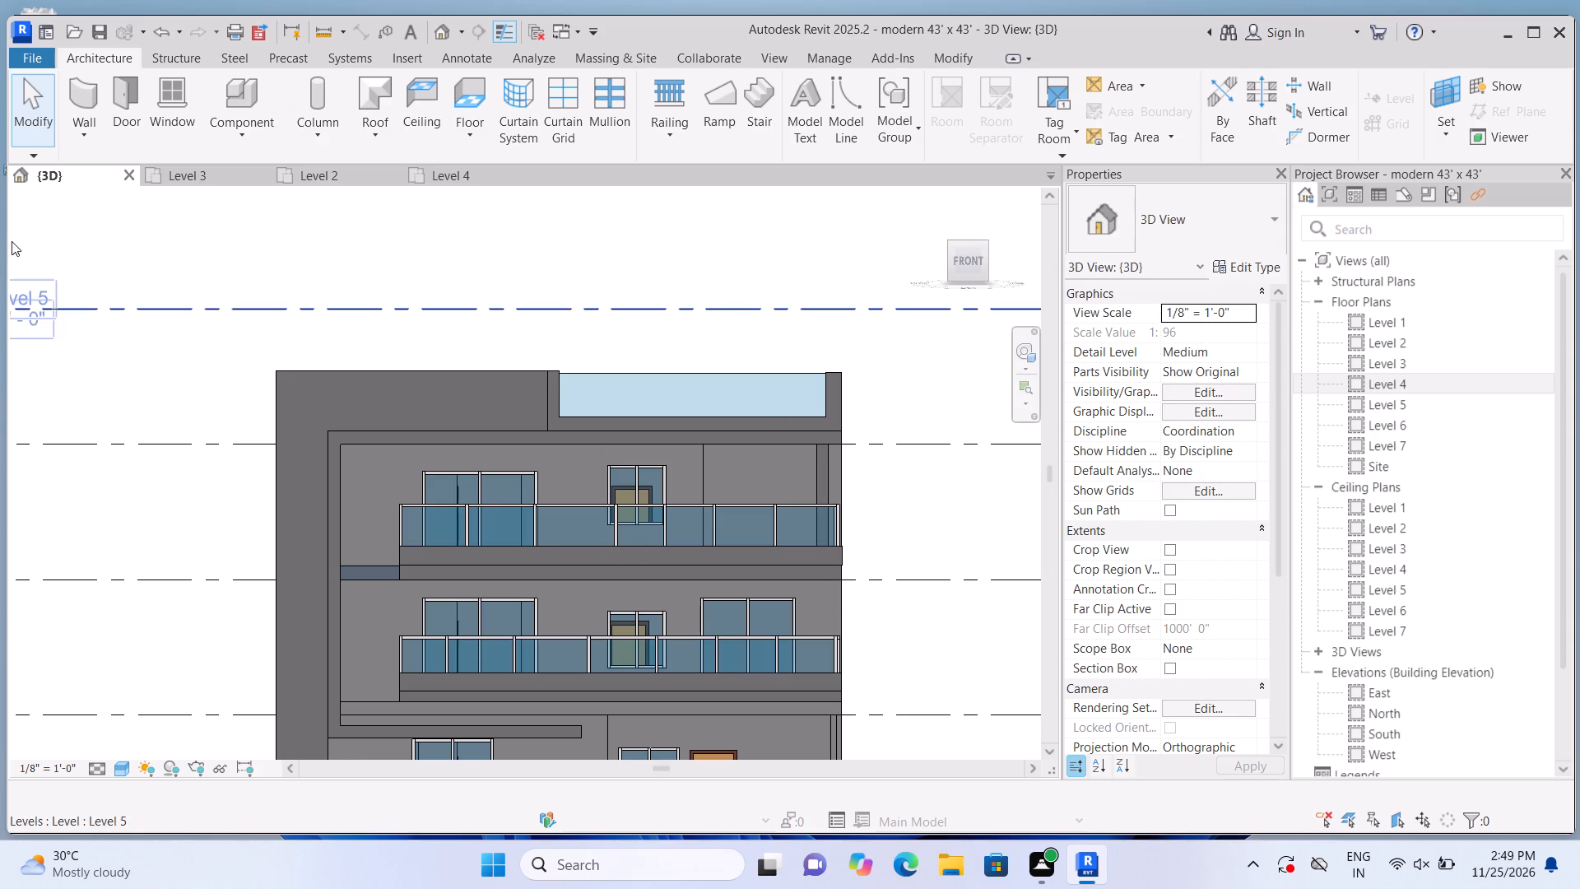
click(607, 123)
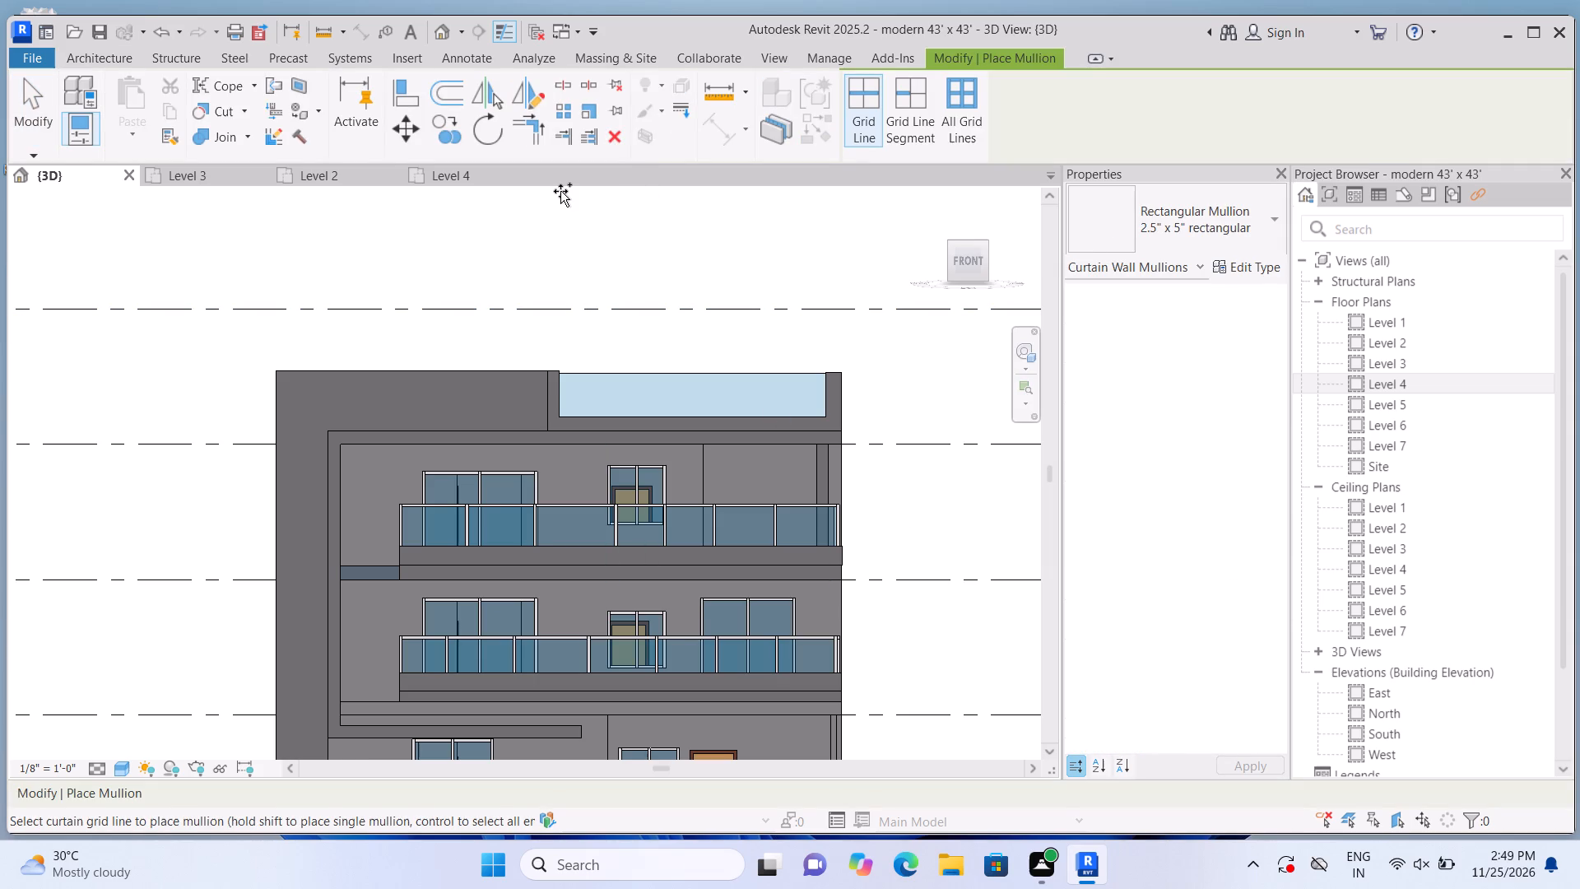
key(Escape)
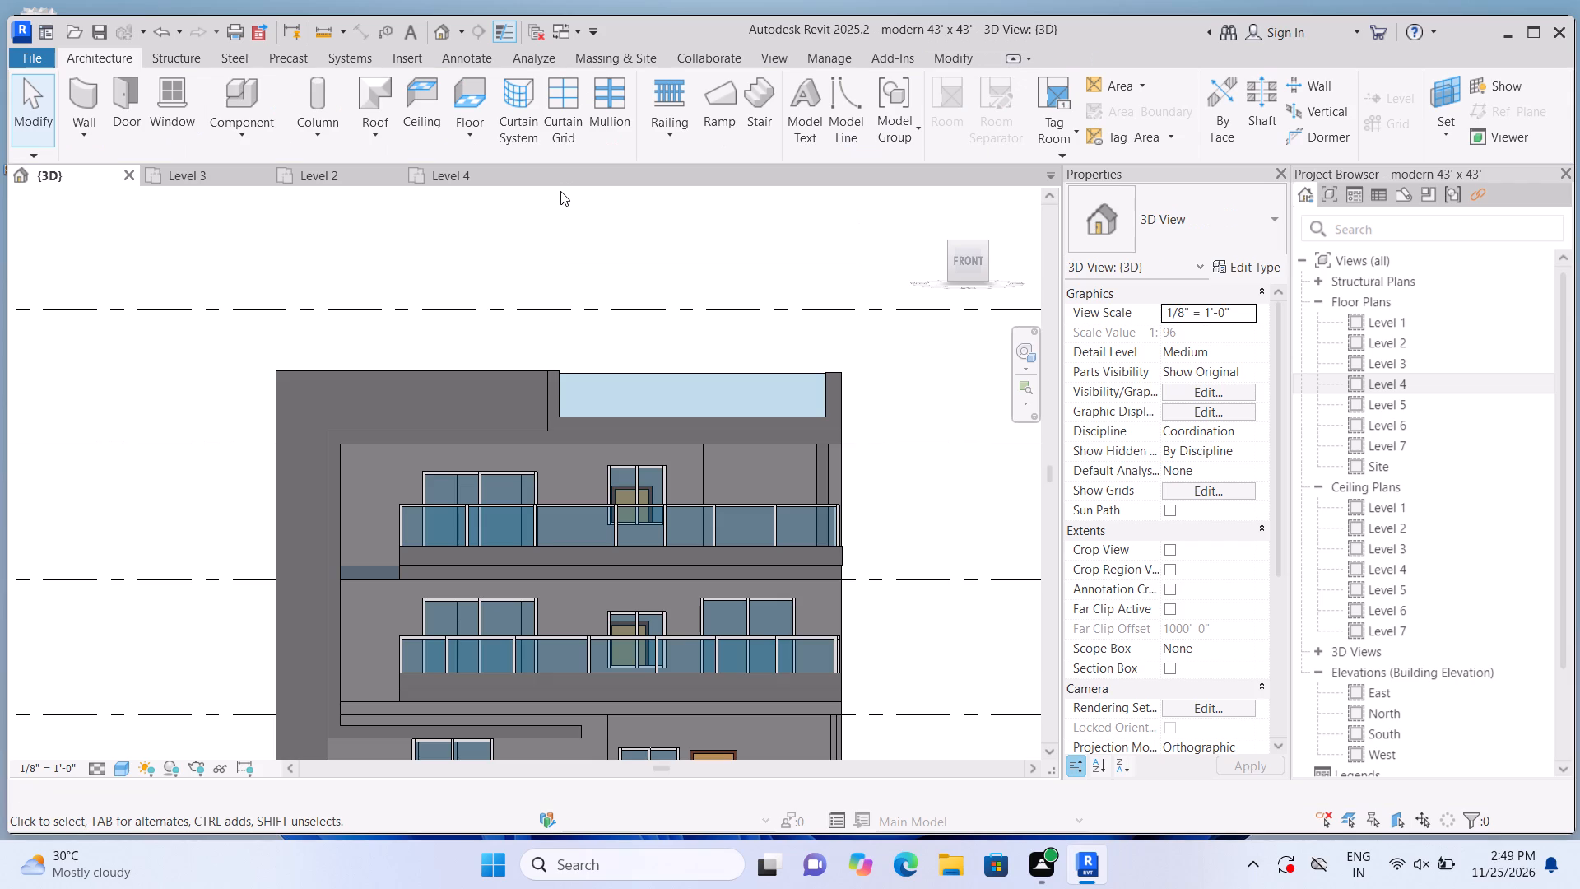
drag(563, 125, 570, 123)
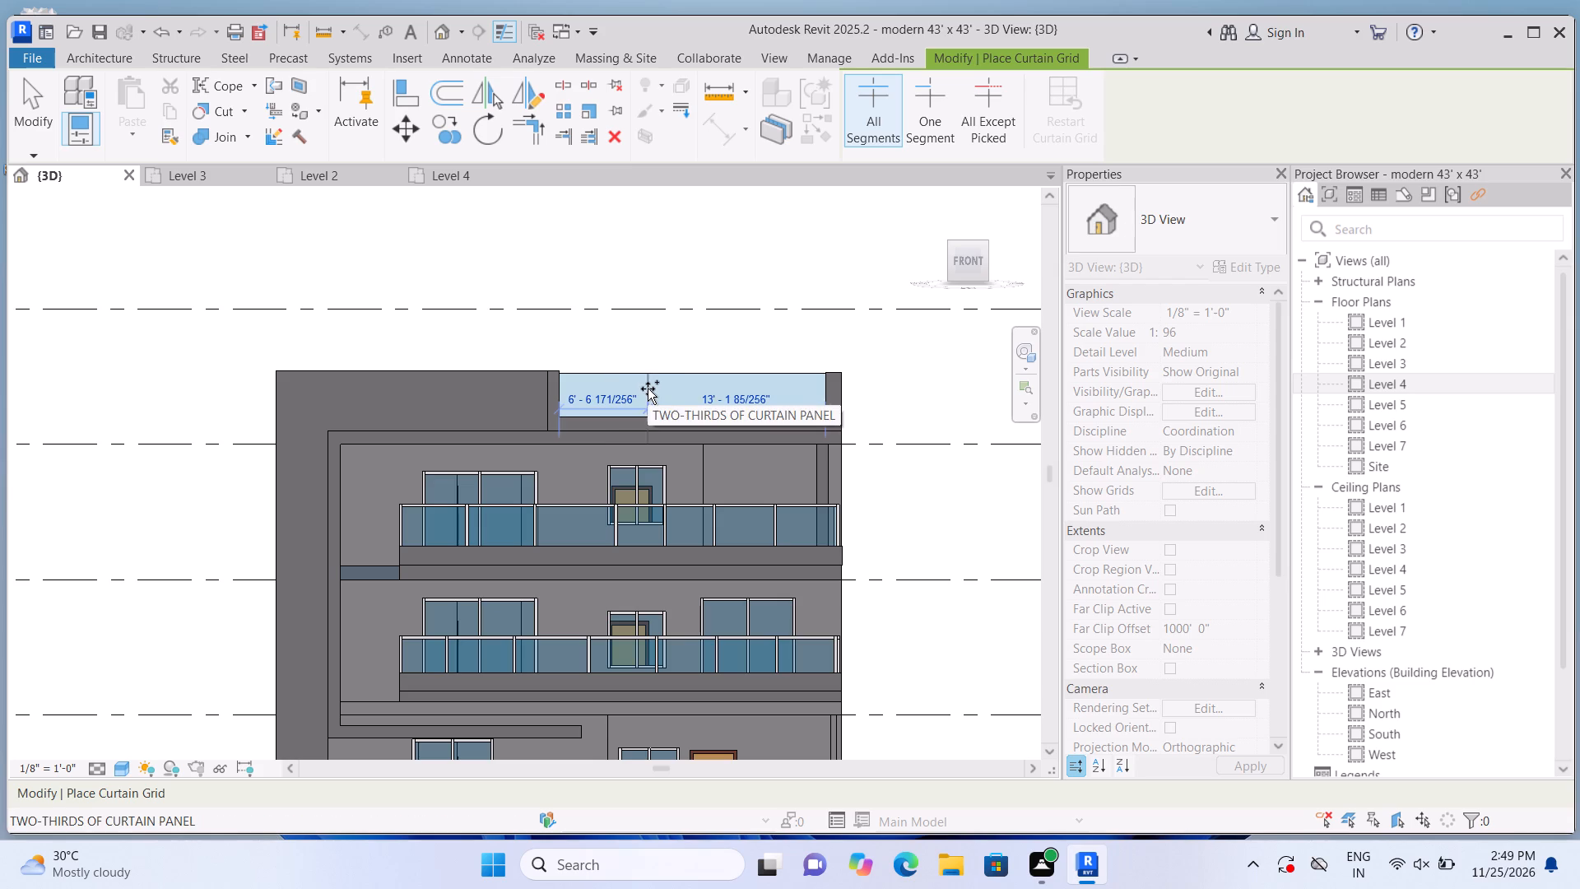
click(648, 389)
click(739, 377)
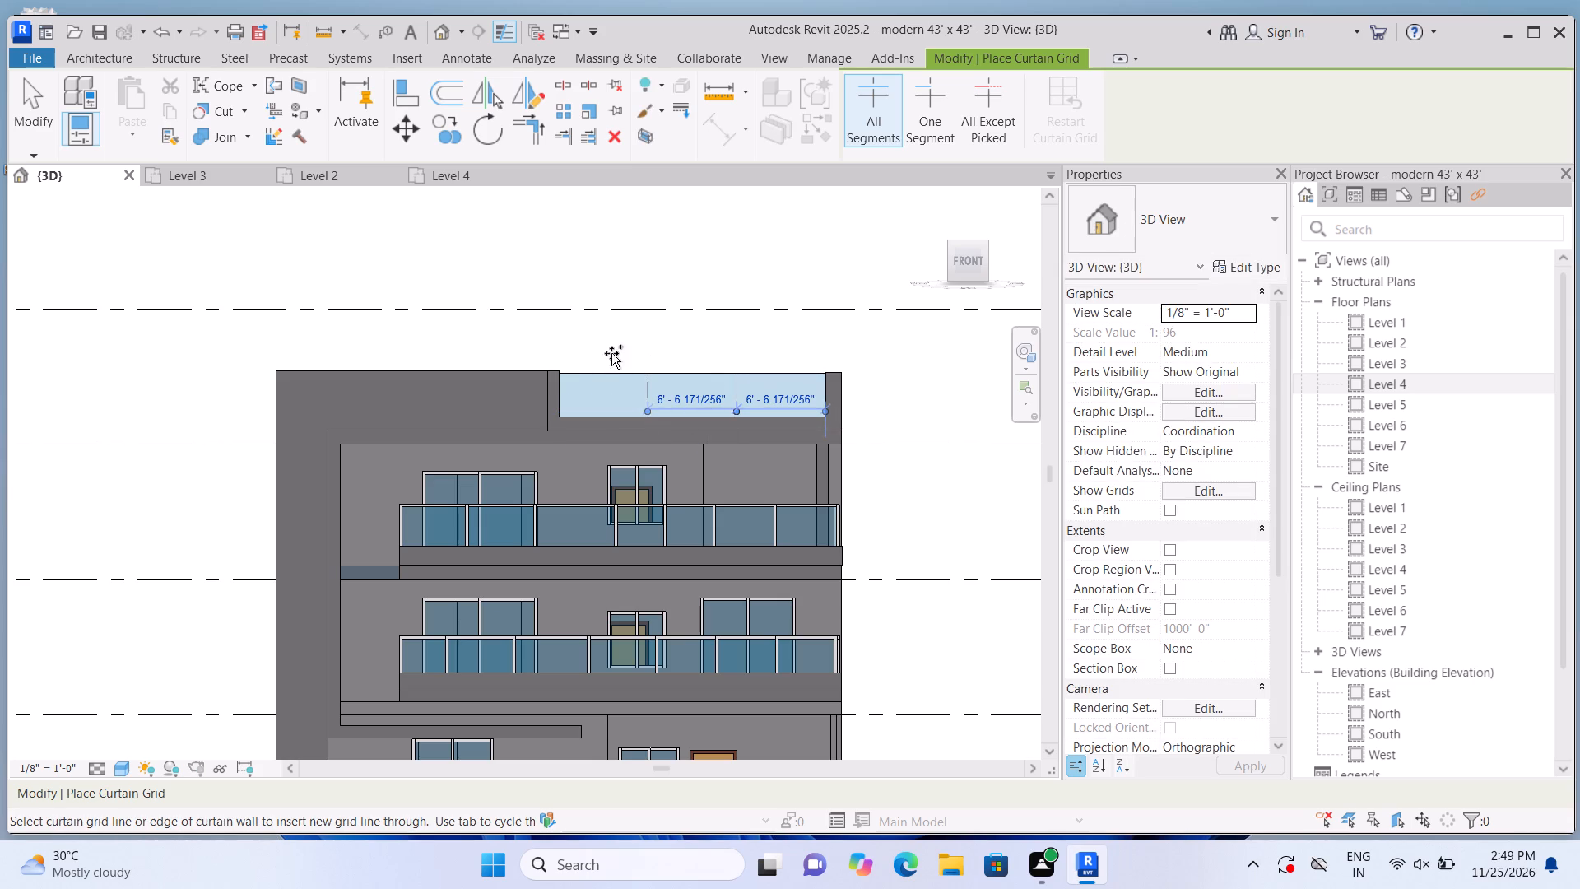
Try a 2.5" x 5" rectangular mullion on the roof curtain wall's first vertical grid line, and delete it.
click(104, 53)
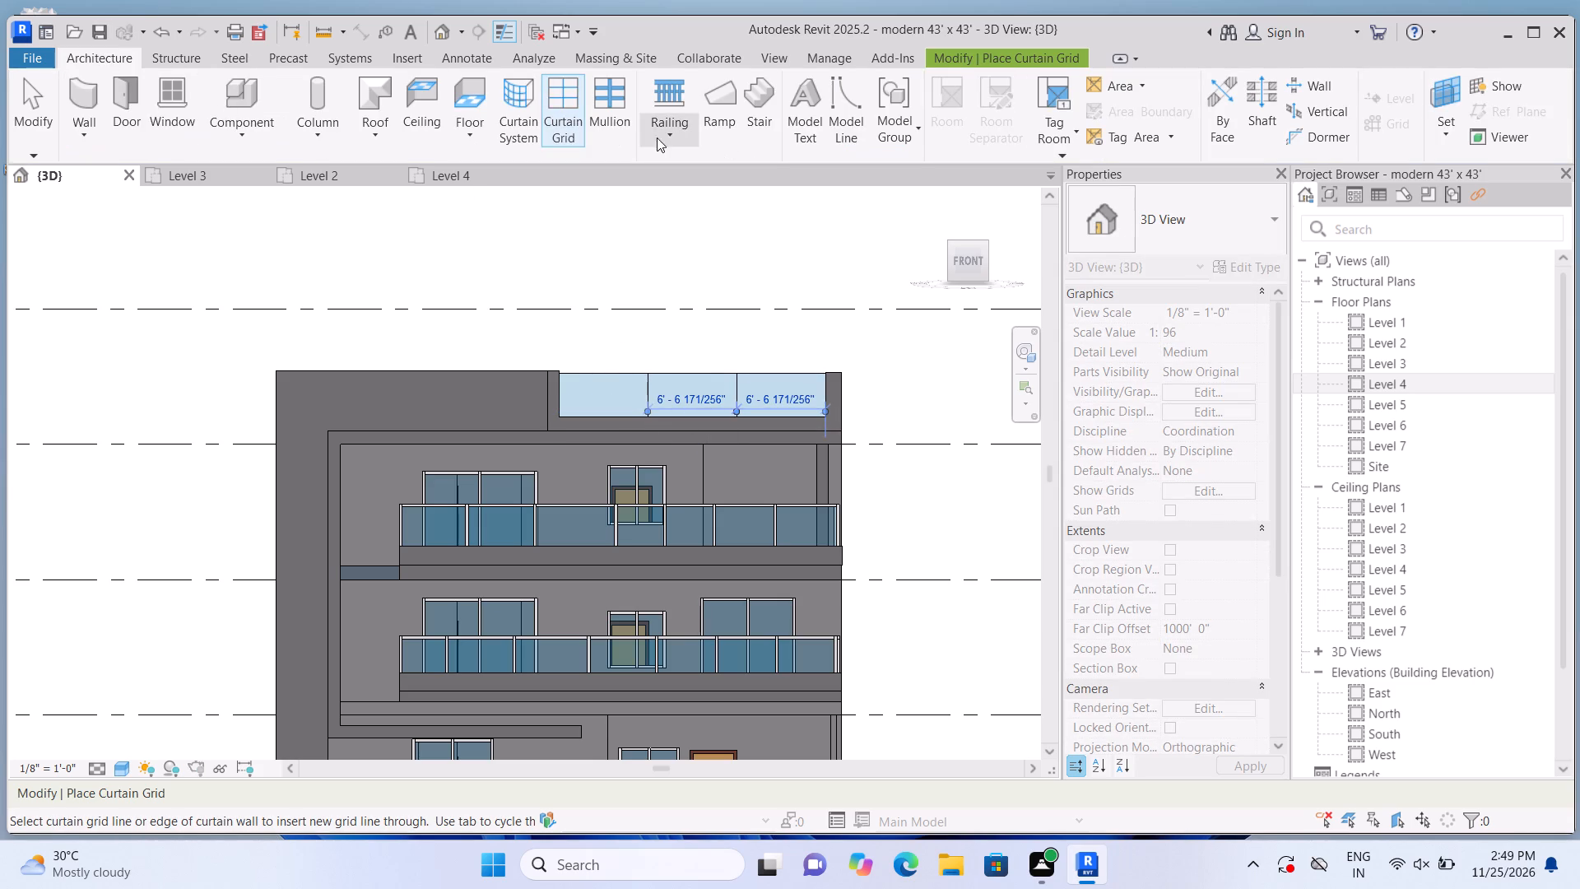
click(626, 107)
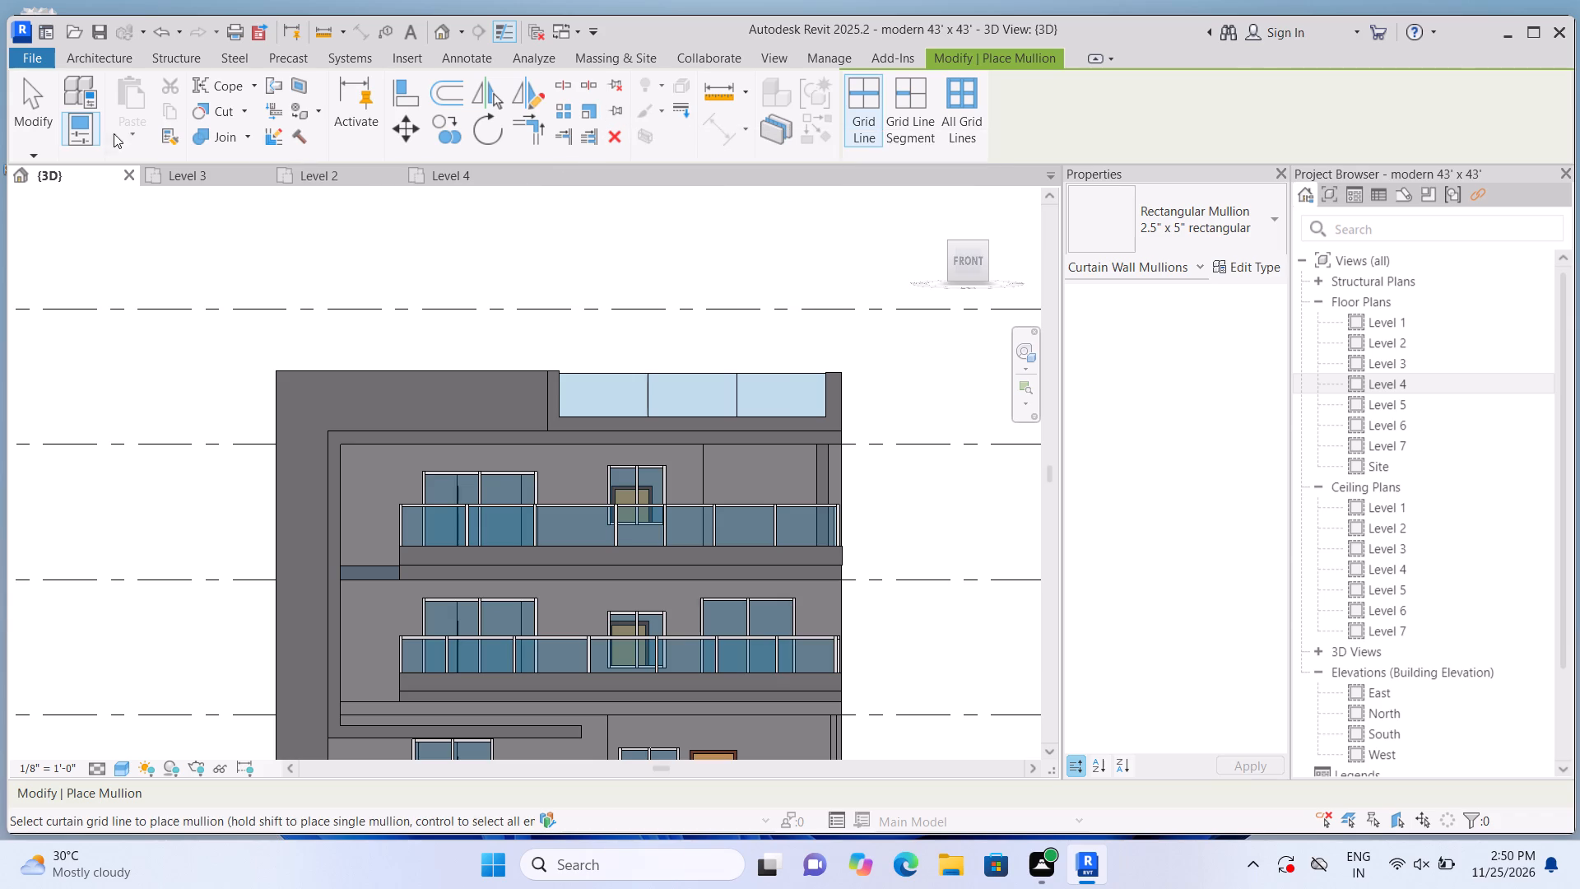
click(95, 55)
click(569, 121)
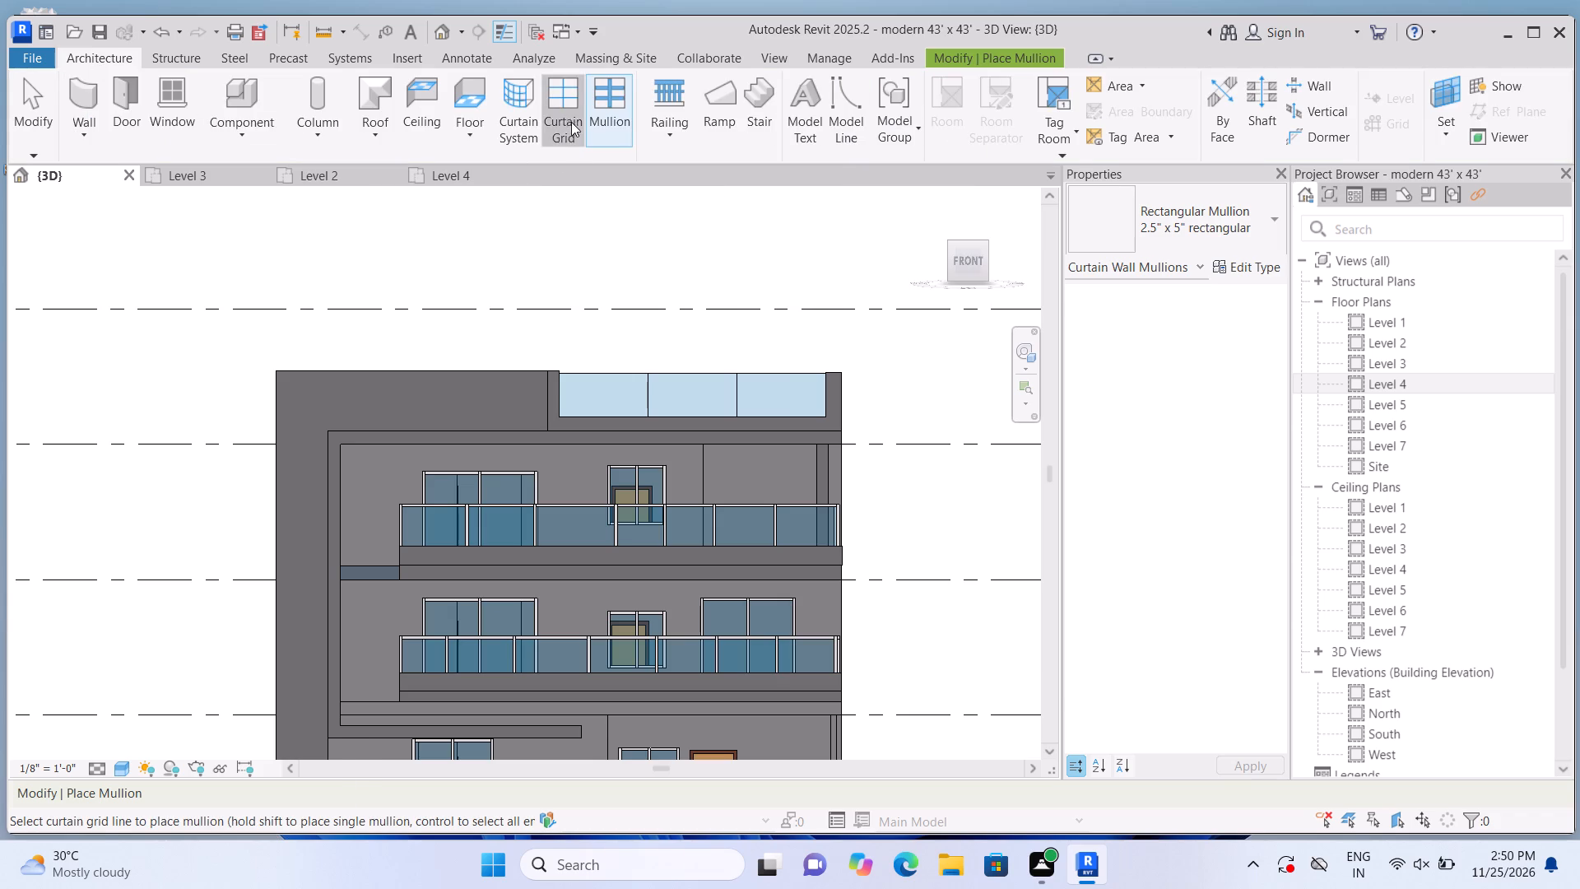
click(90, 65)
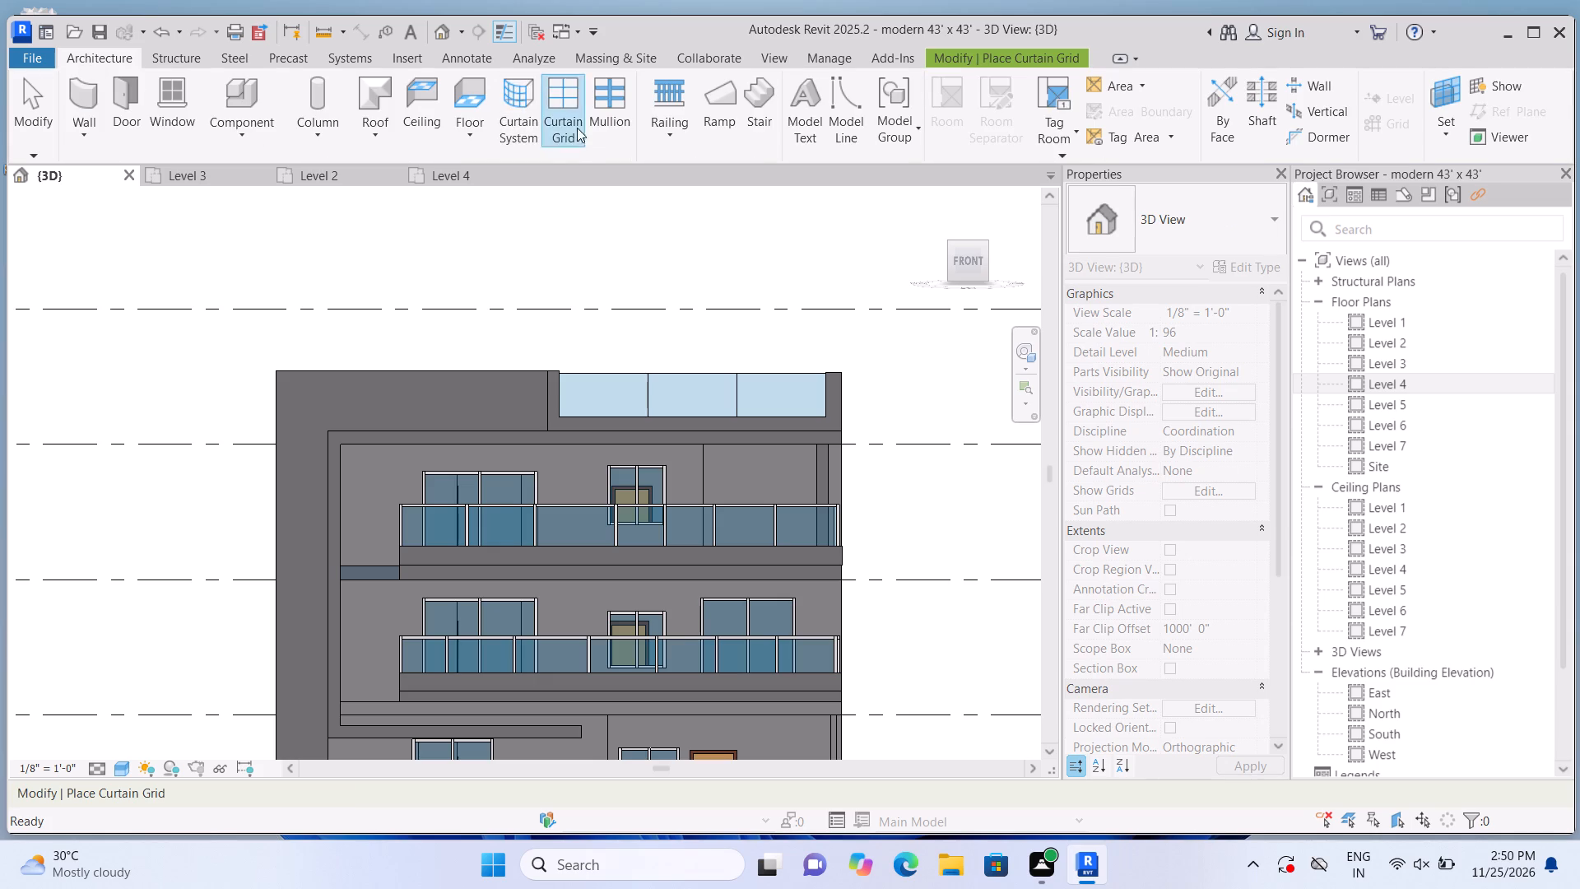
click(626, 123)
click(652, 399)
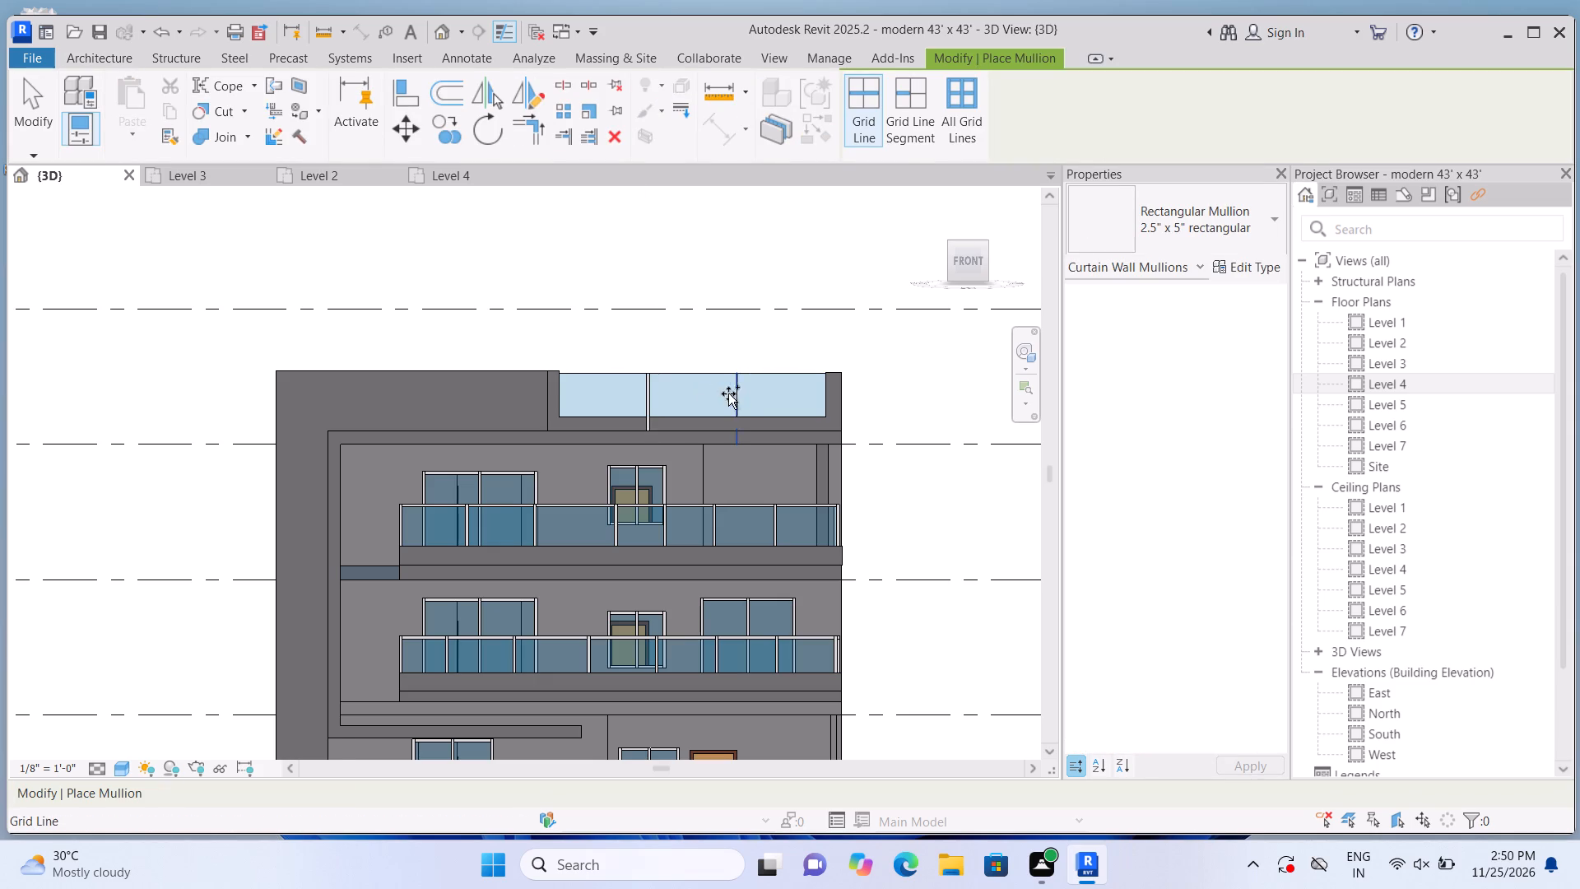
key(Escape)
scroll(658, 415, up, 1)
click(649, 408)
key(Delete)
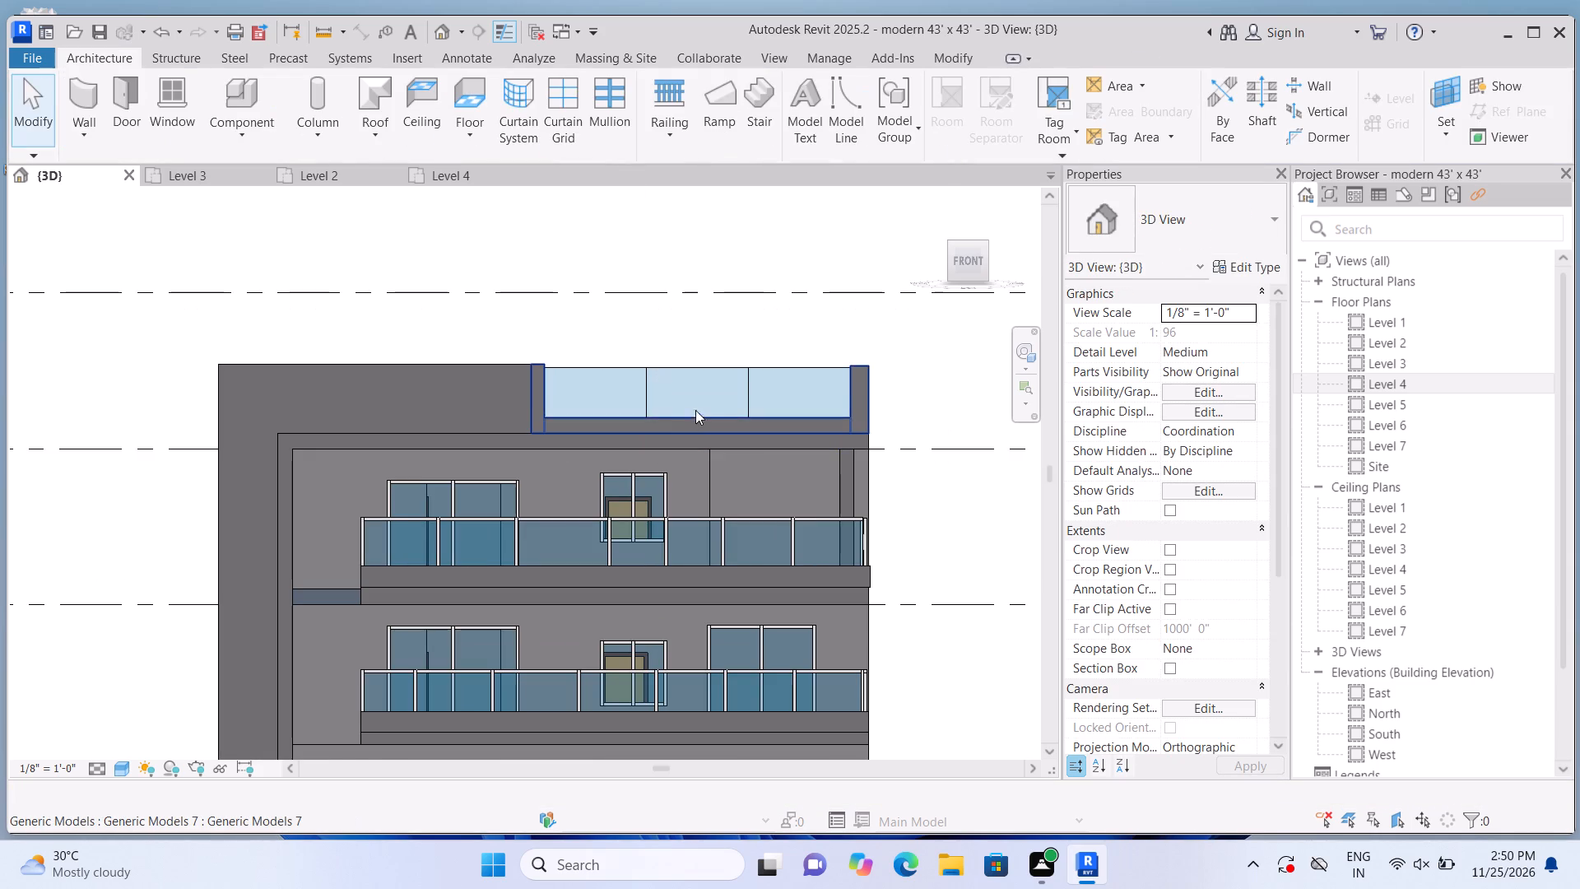
Raise the base of the roof curtain wall to the top edge of the low parapet strip.
click(691, 403)
scroll(691, 428, up, 5)
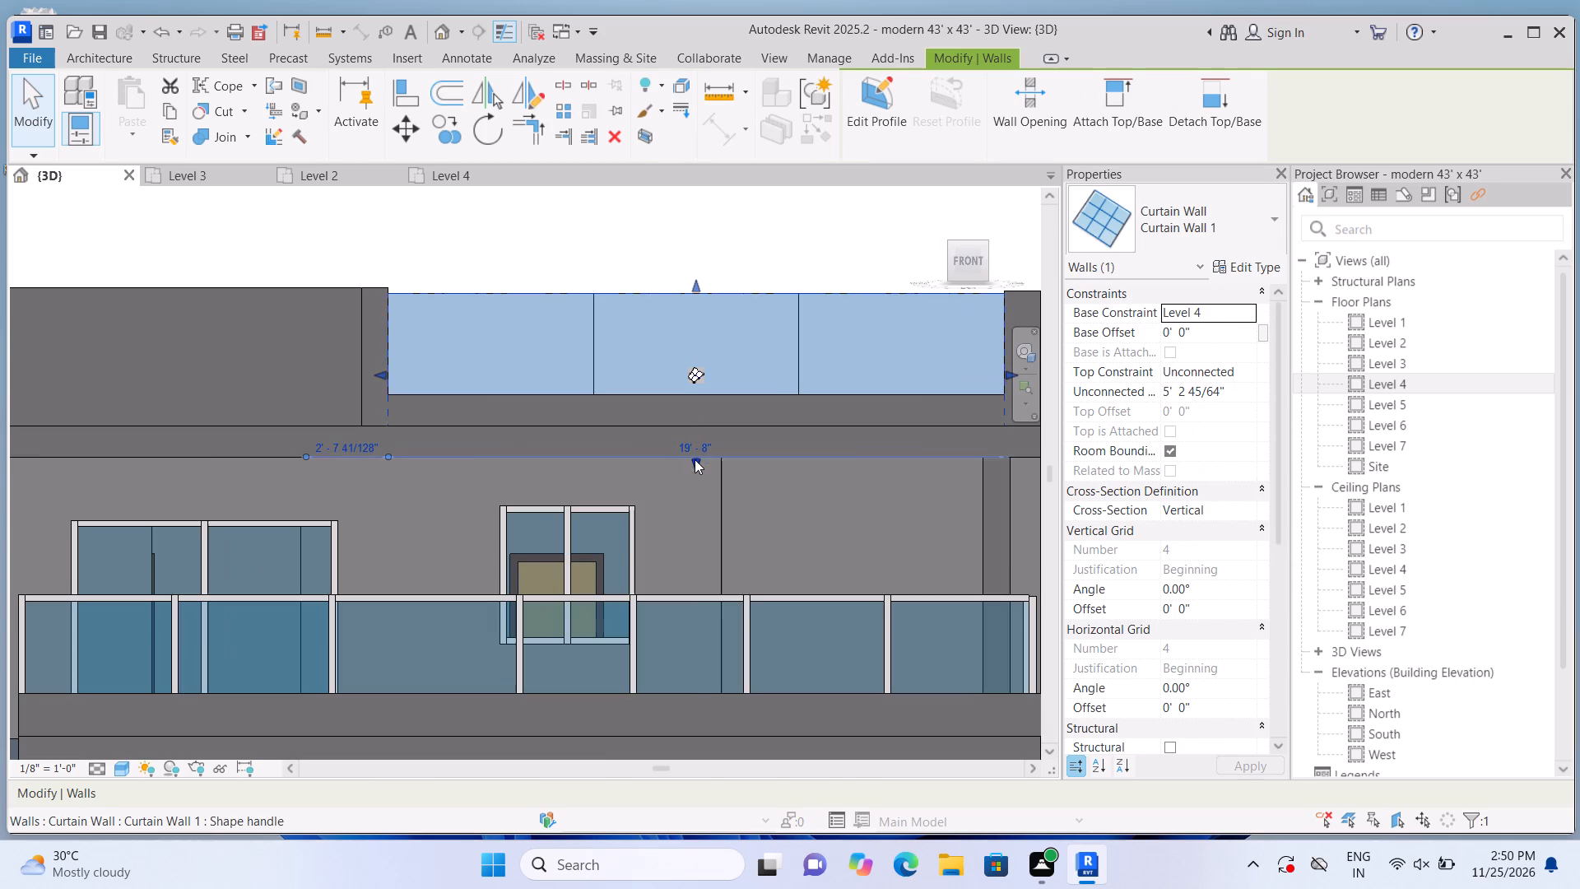
drag(695, 459, 690, 398)
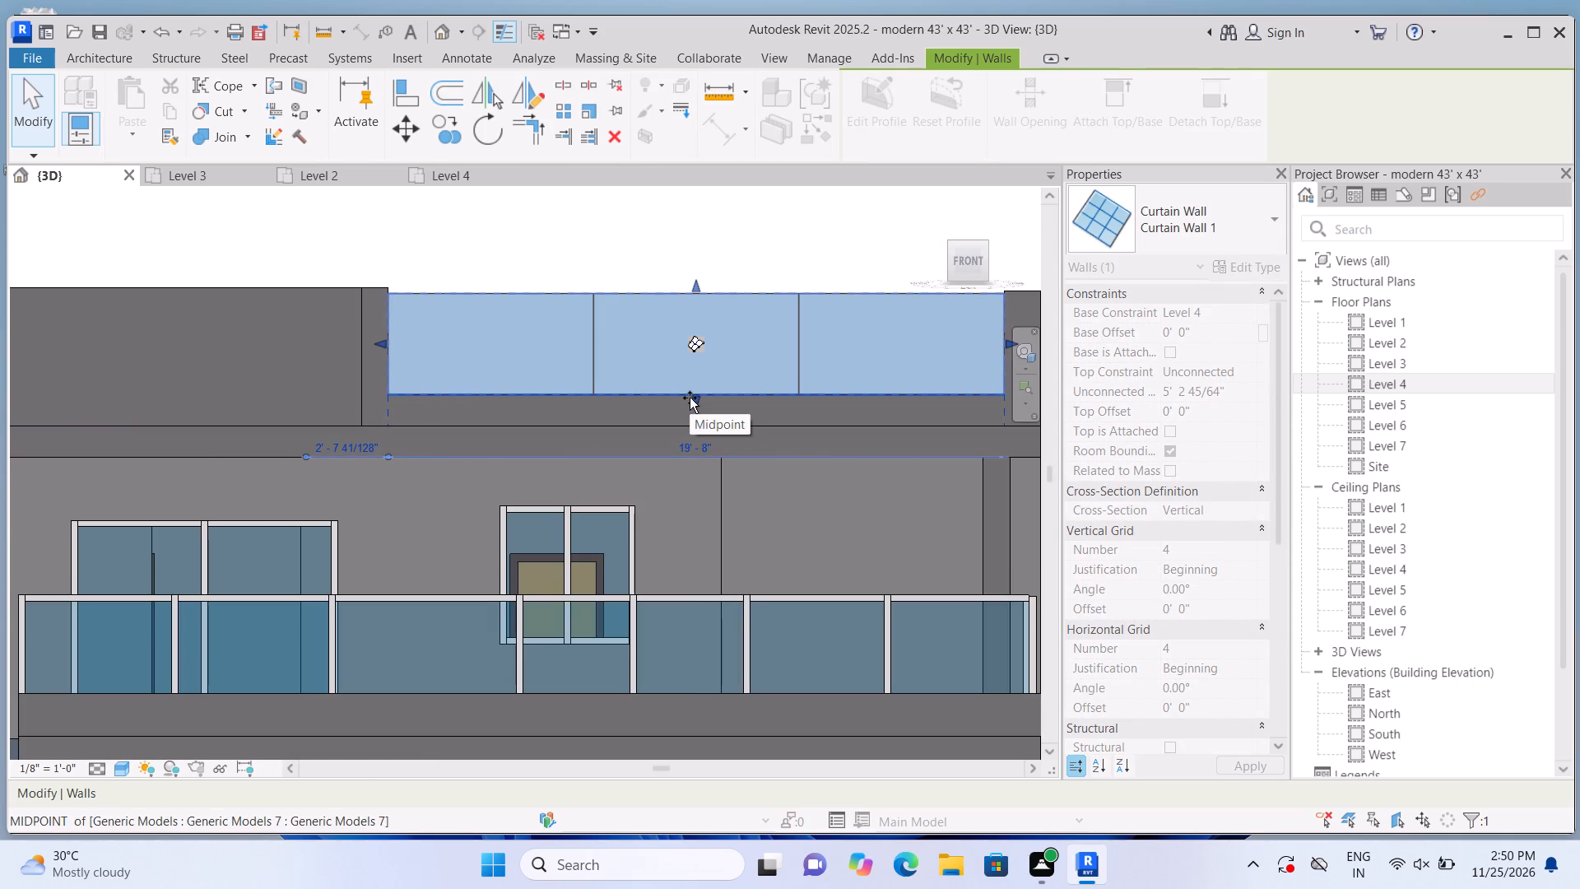
drag(690, 398, 690, 396)
click(648, 274)
scroll(629, 266, down, 1)
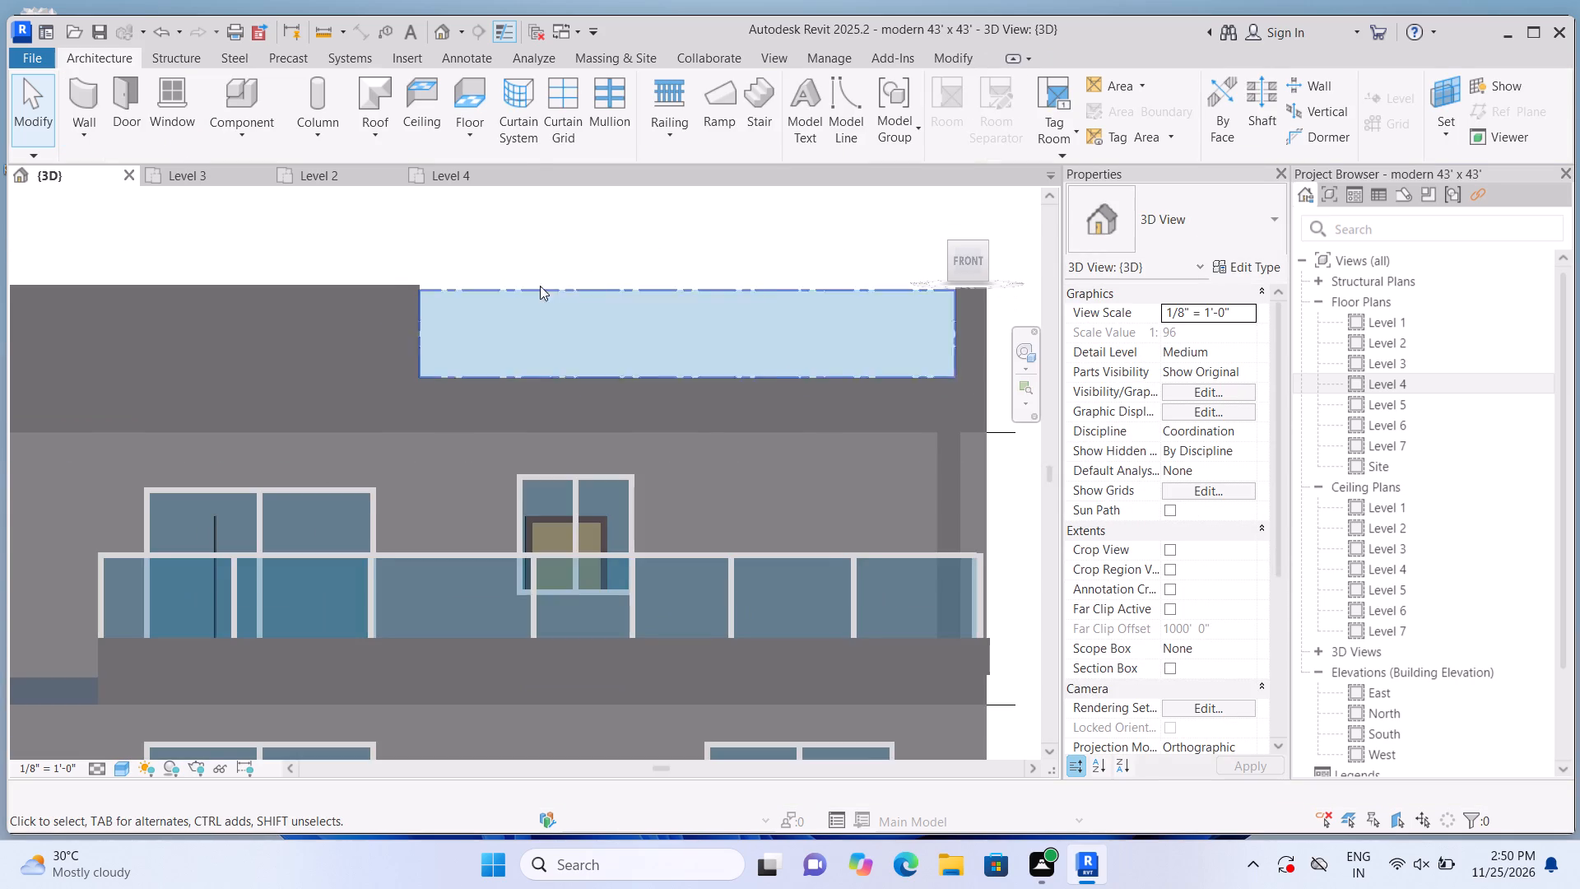
Place 2.5" x 5" rectangular mullions on the roof curtain wall's two vertical grid lines, both side edges and top edge.
click(611, 98)
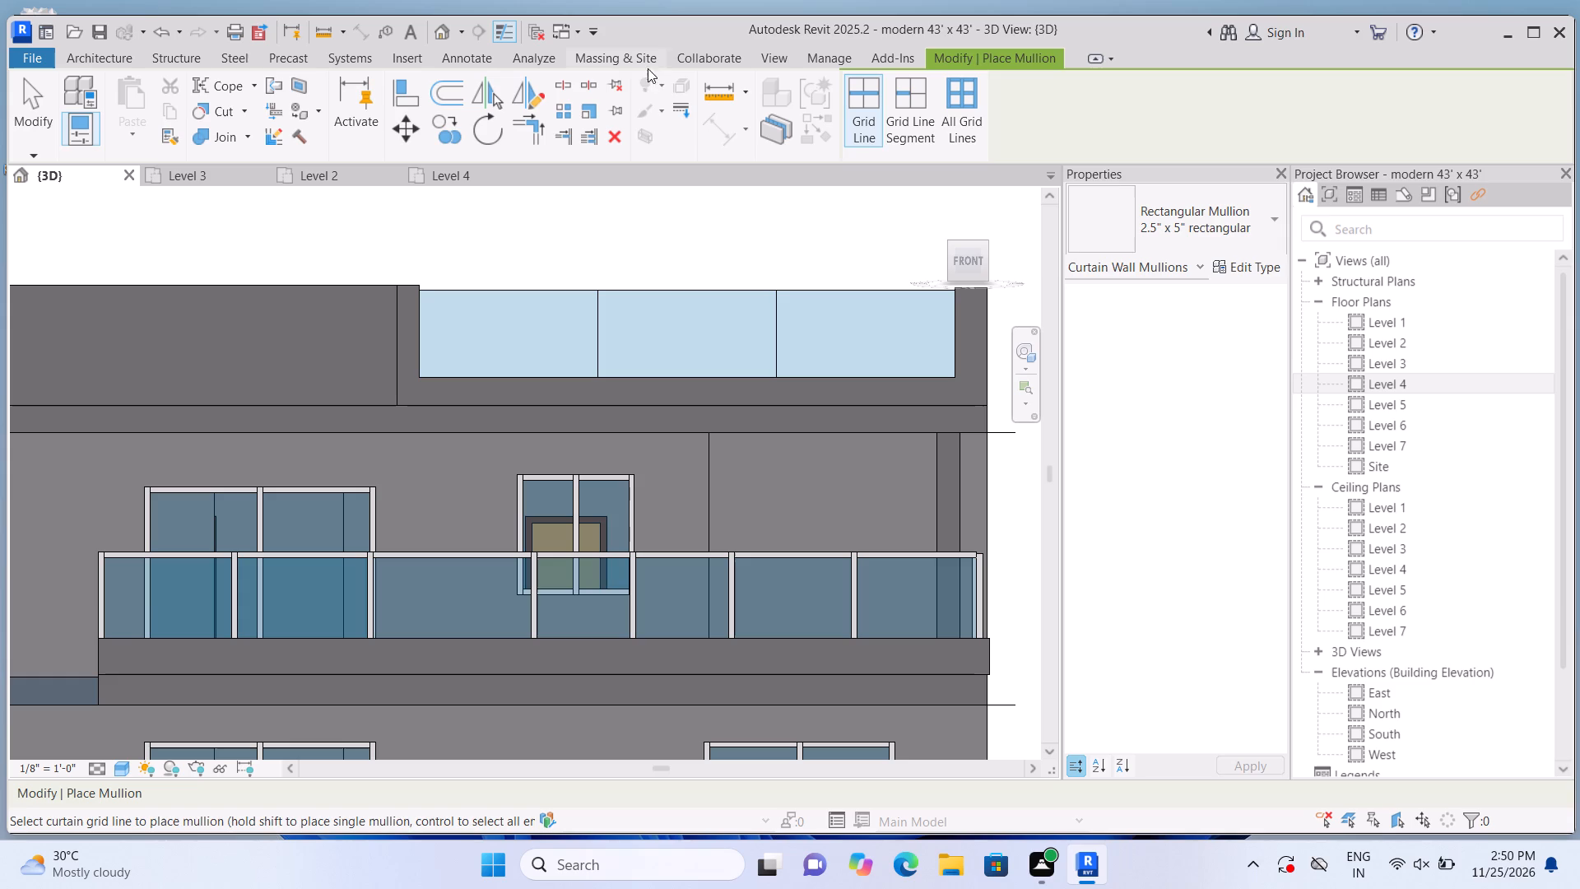
double_click(625, 332)
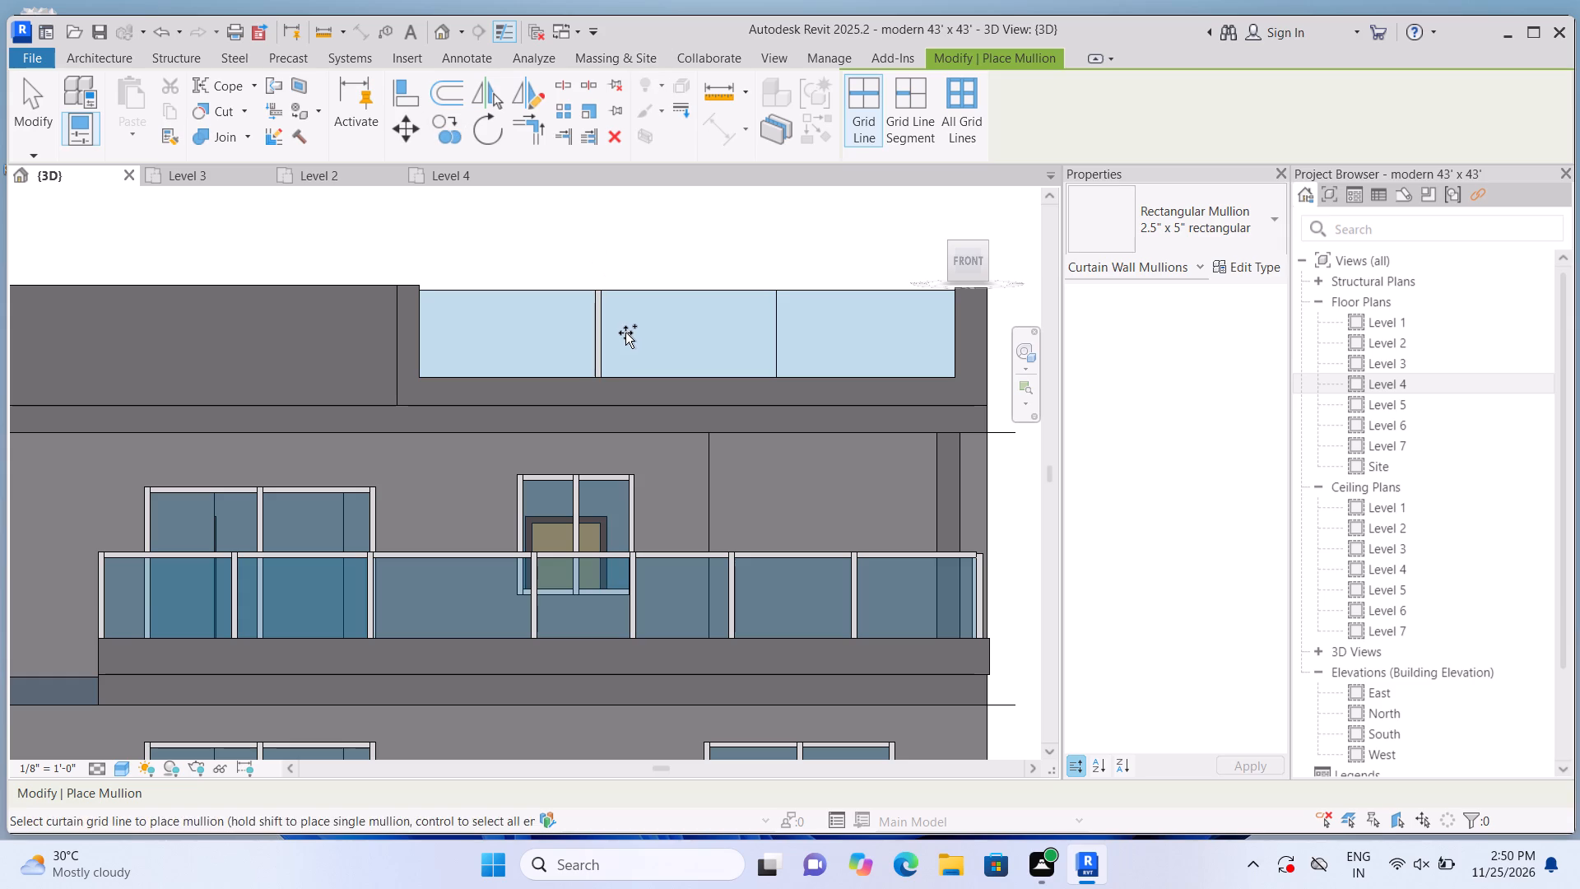
click(770, 313)
click(941, 339)
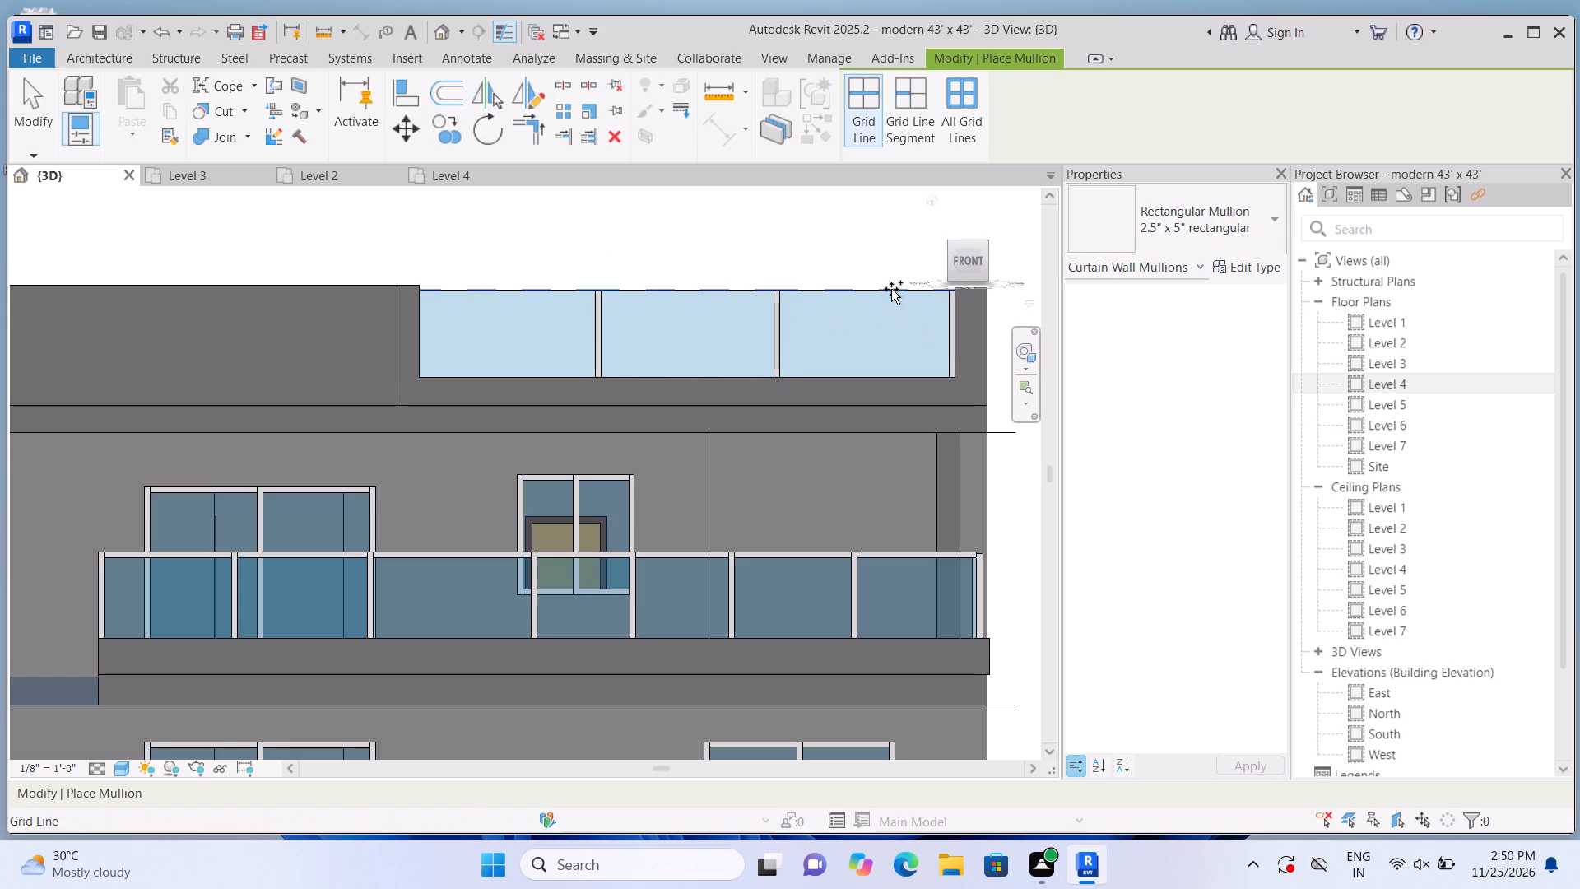
click(891, 289)
click(436, 332)
scroll(472, 282, down, 1)
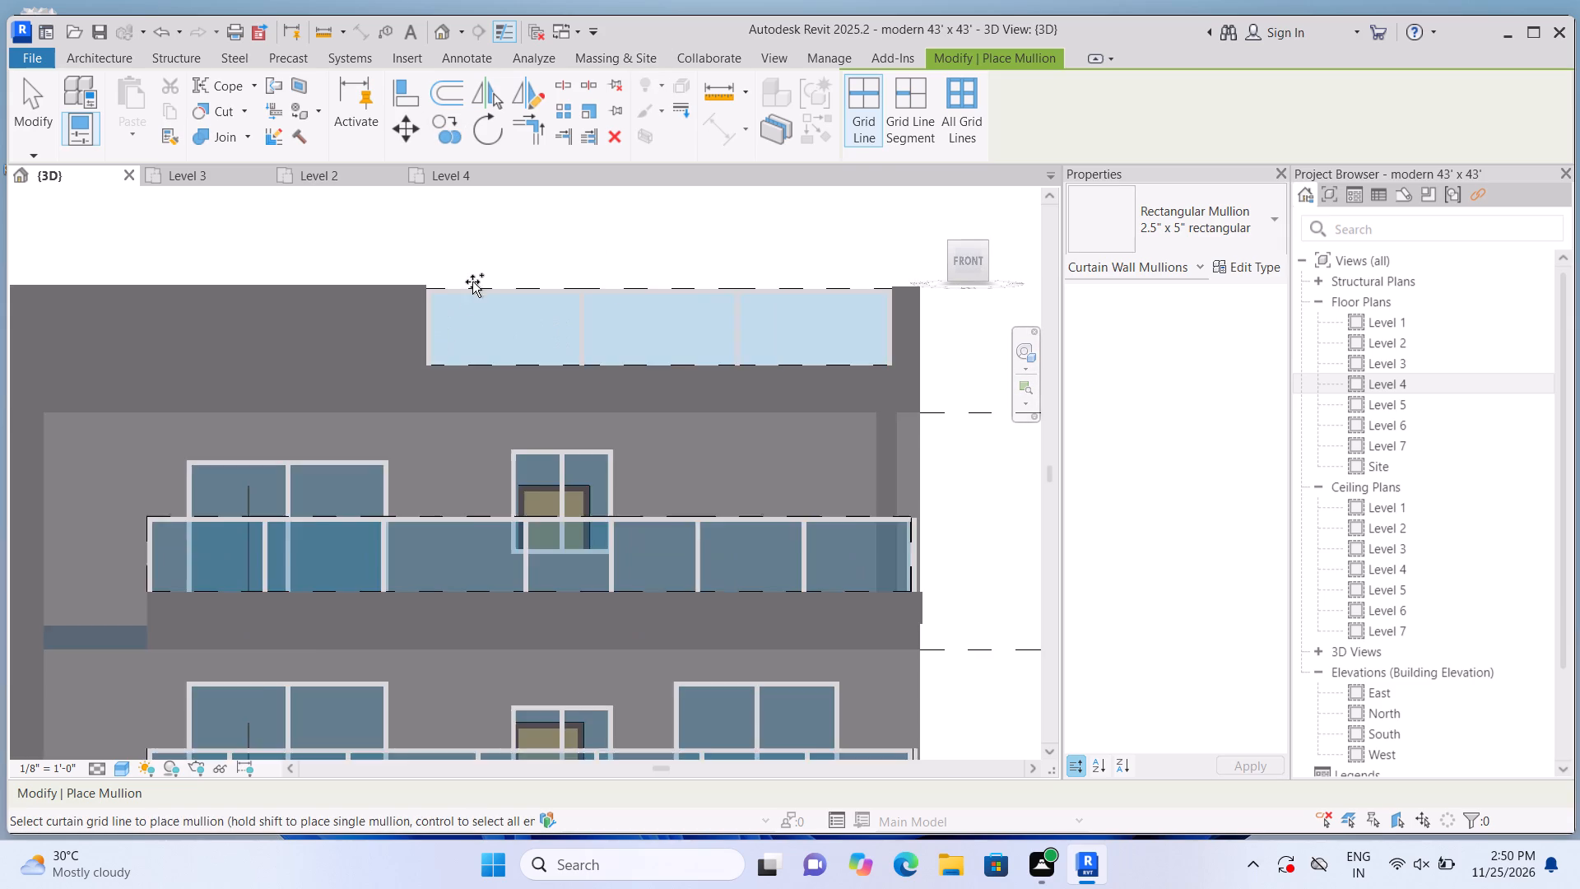
scroll(472, 282, down, 2)
key(Escape)
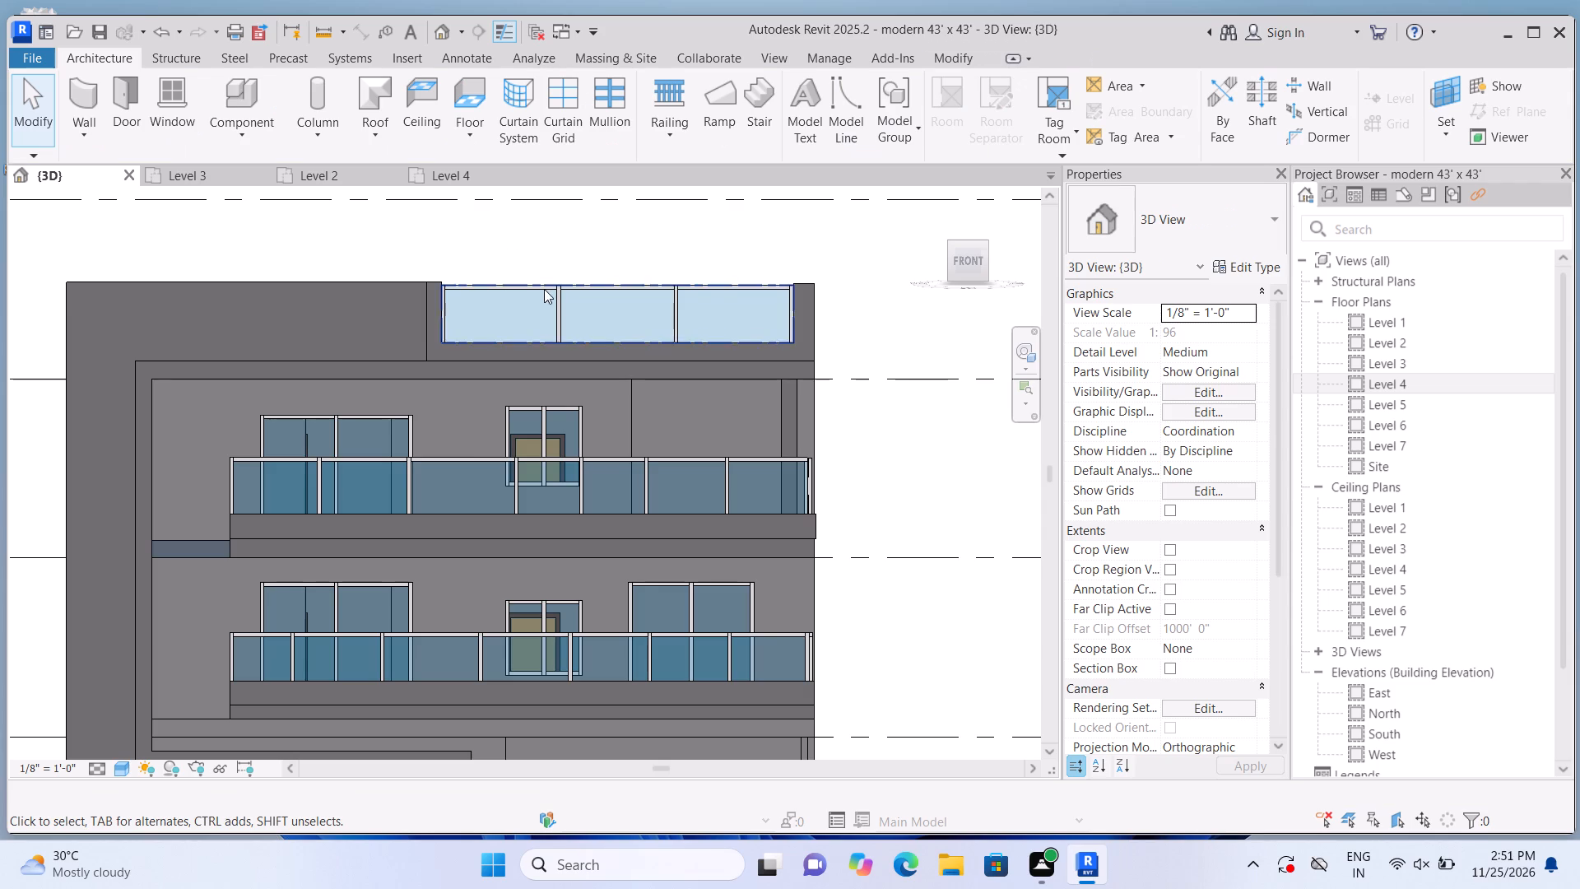
Examine the glazed roof parapet from the building's front-right corner in 3D and along the front edge of the Level 4 floor plan.
middle_drag(995, 430, 862, 506)
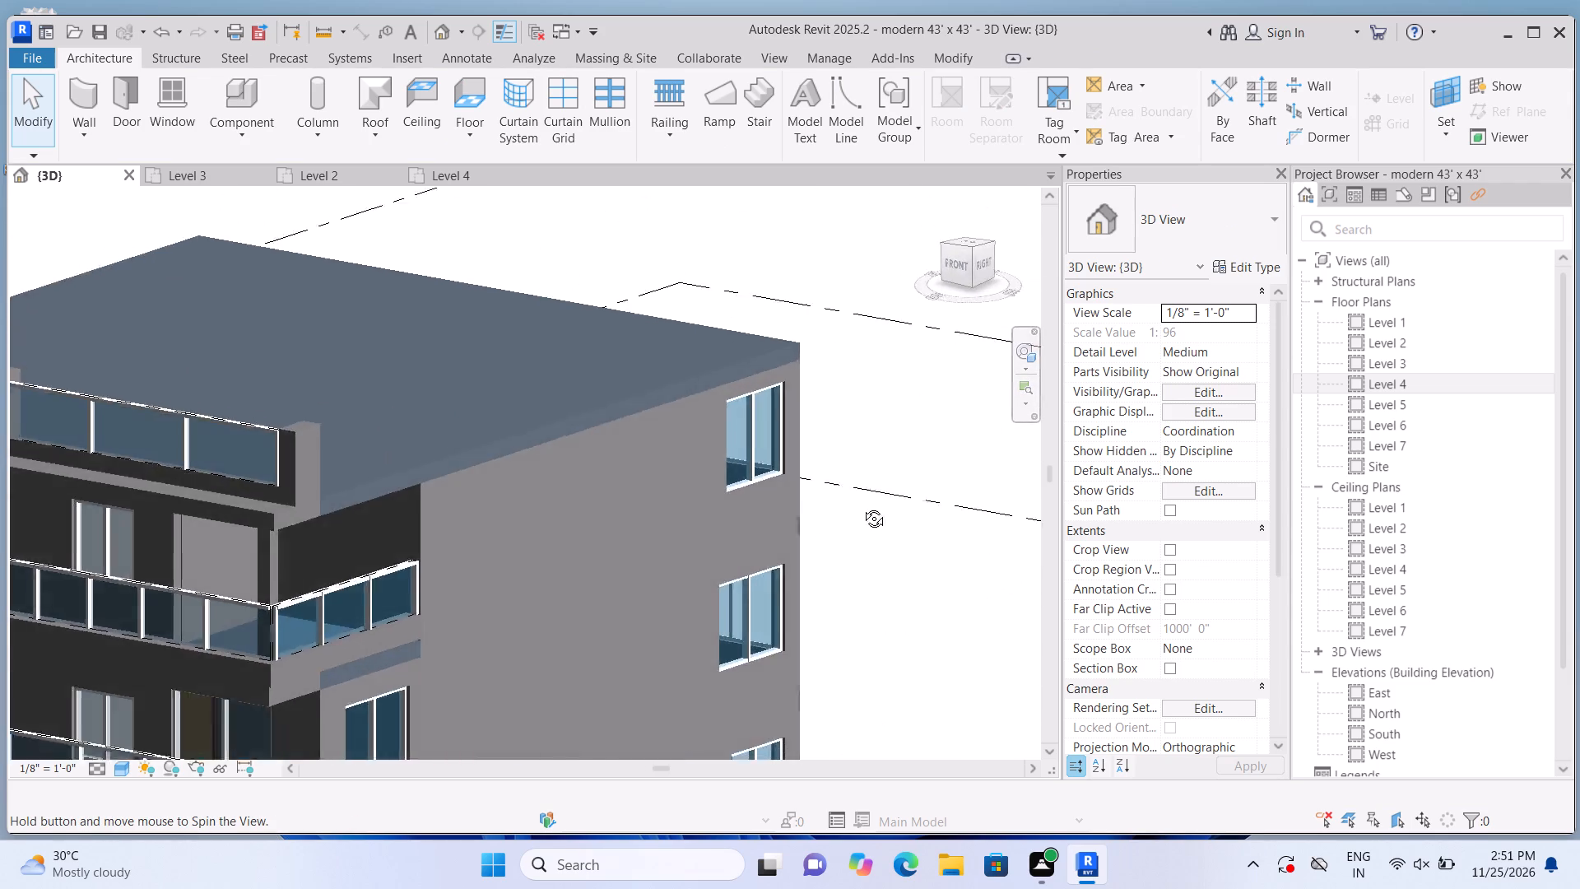
middle_drag(862, 506, 844, 496)
scroll(1016, 448, down, 5)
scroll(858, 647, up, 2)
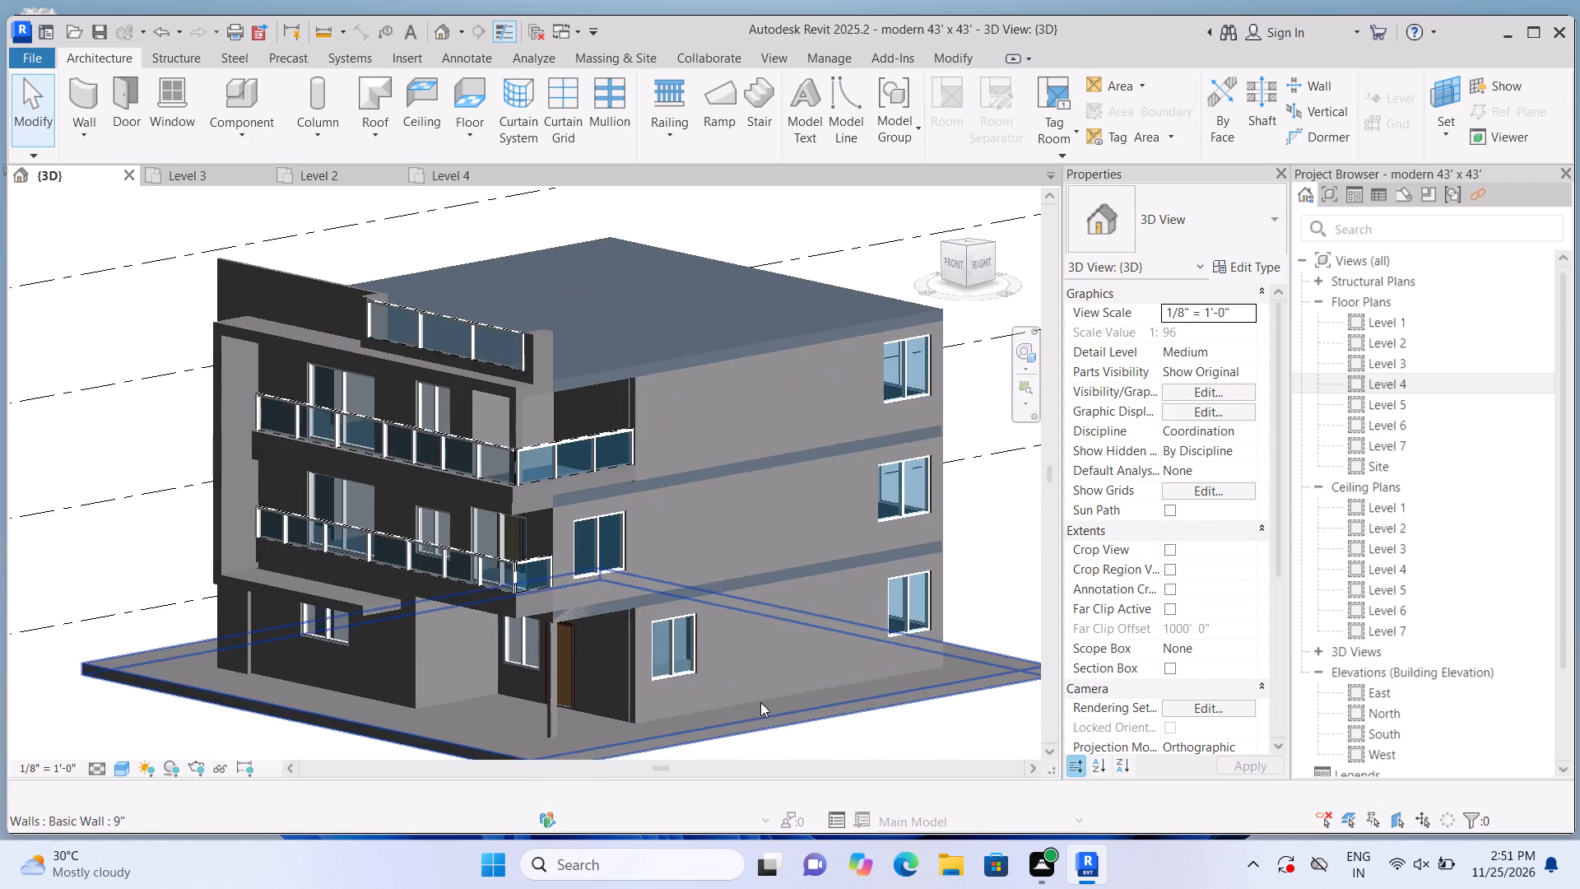
scroll(798, 682, down, 1)
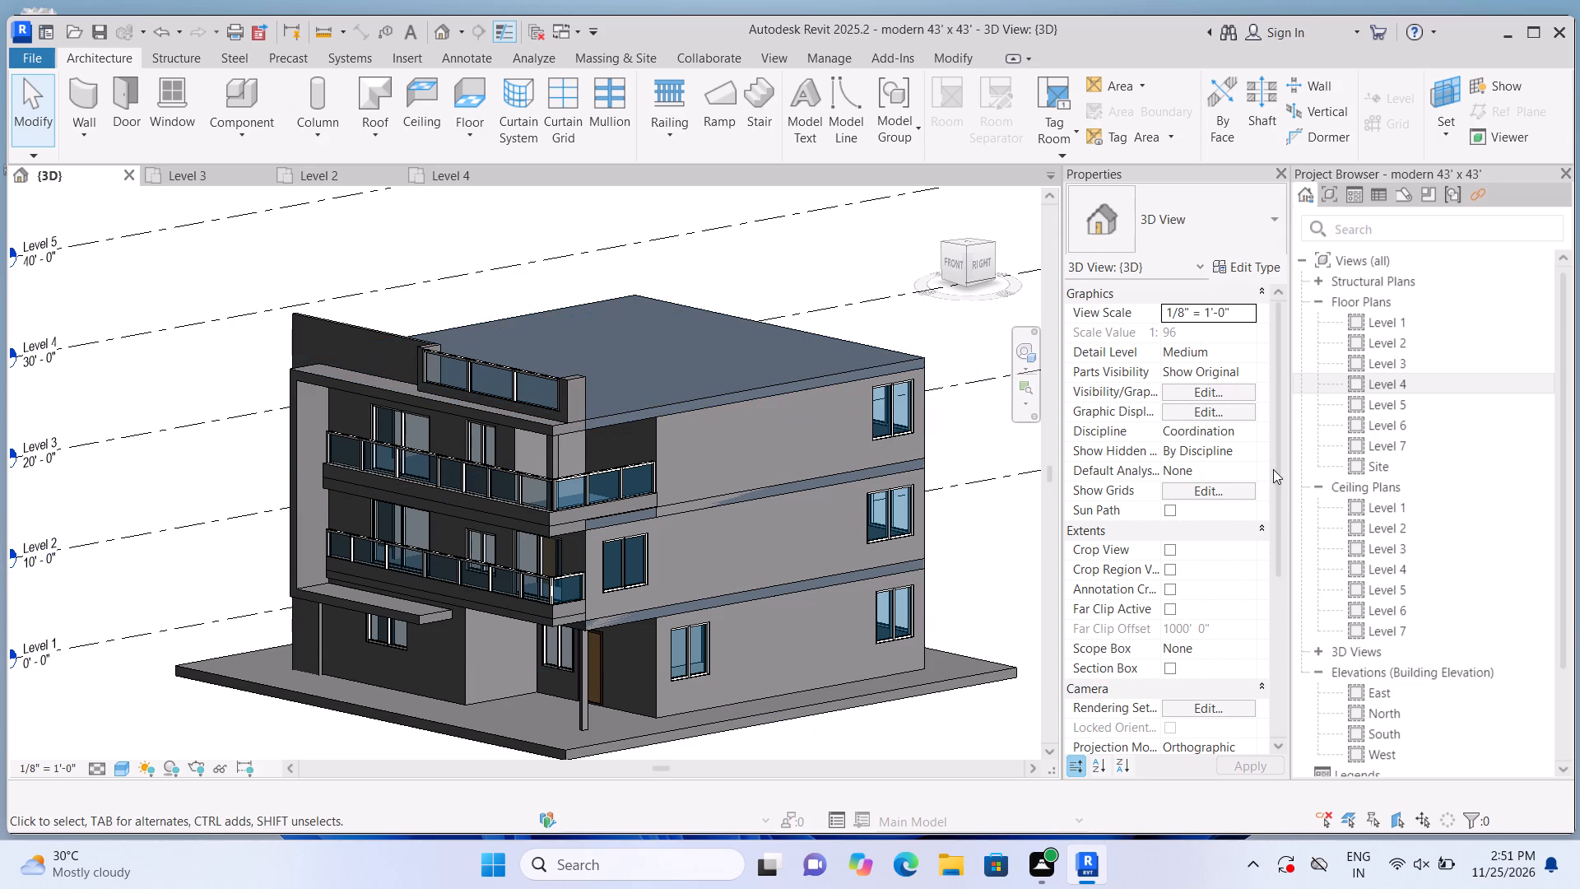
double_click(1355, 380)
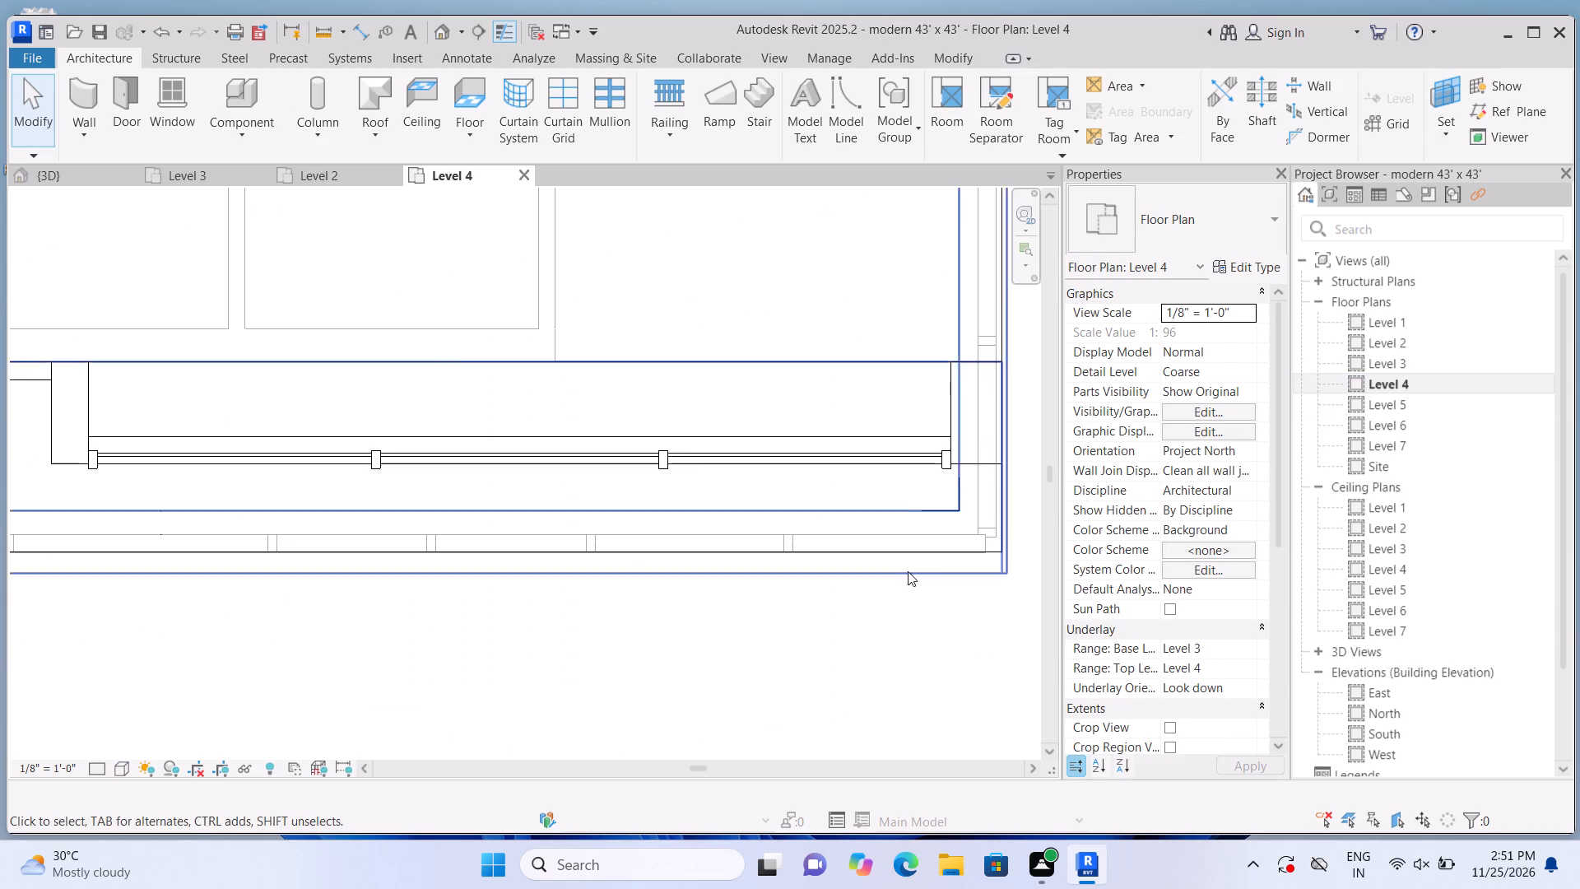
scroll(819, 626, down, 5)
middle_drag(786, 669, 778, 693)
scroll(778, 697, down, 2)
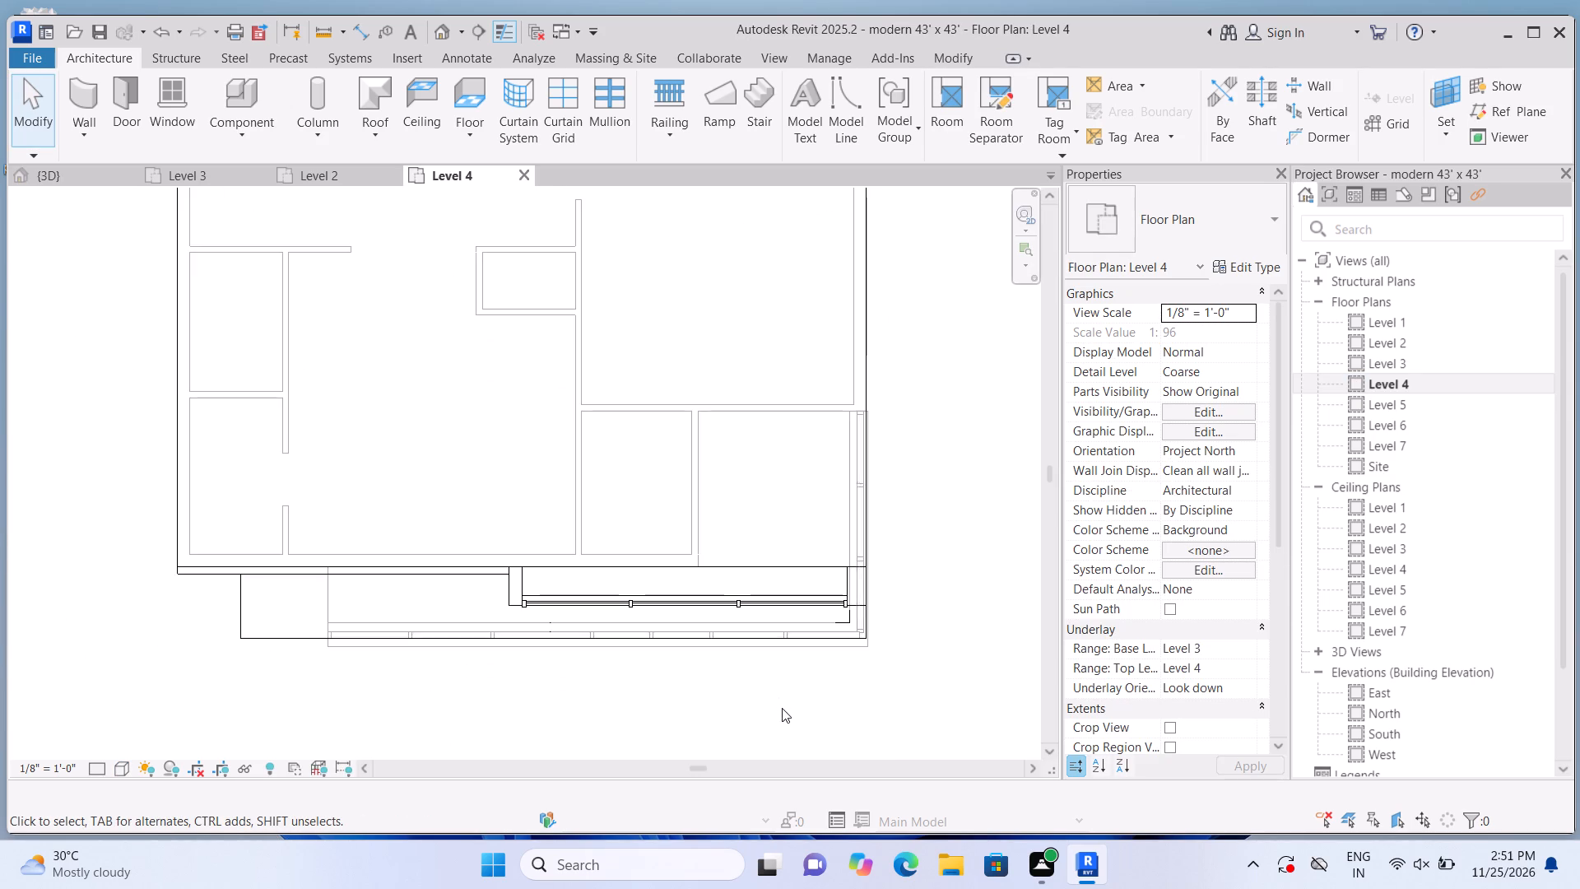
scroll(782, 708, up, 1)
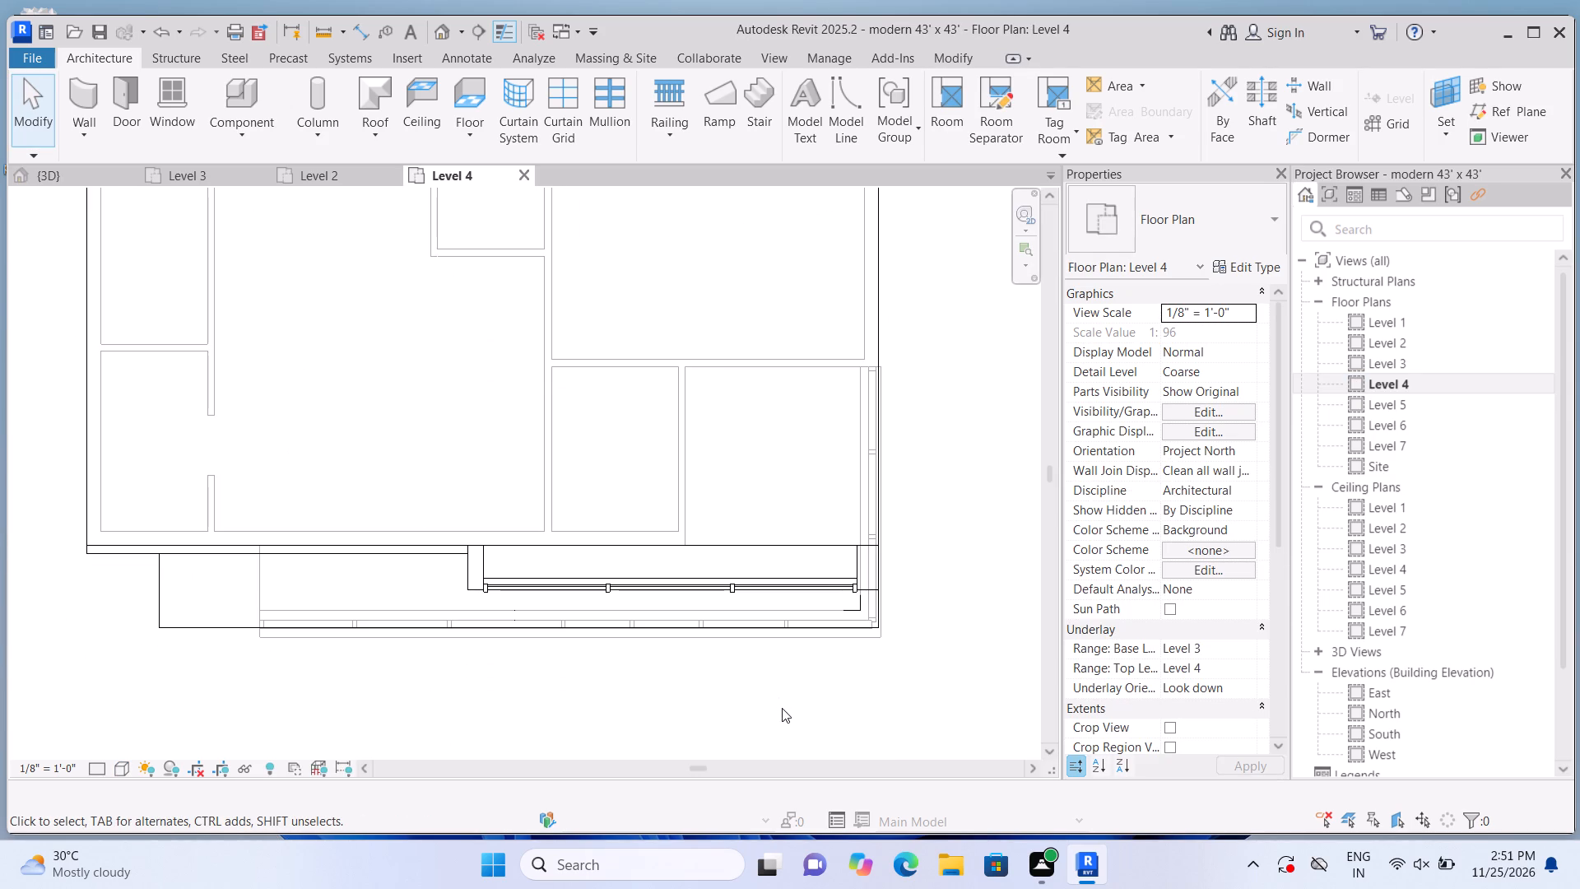
scroll(808, 714, down, 1)
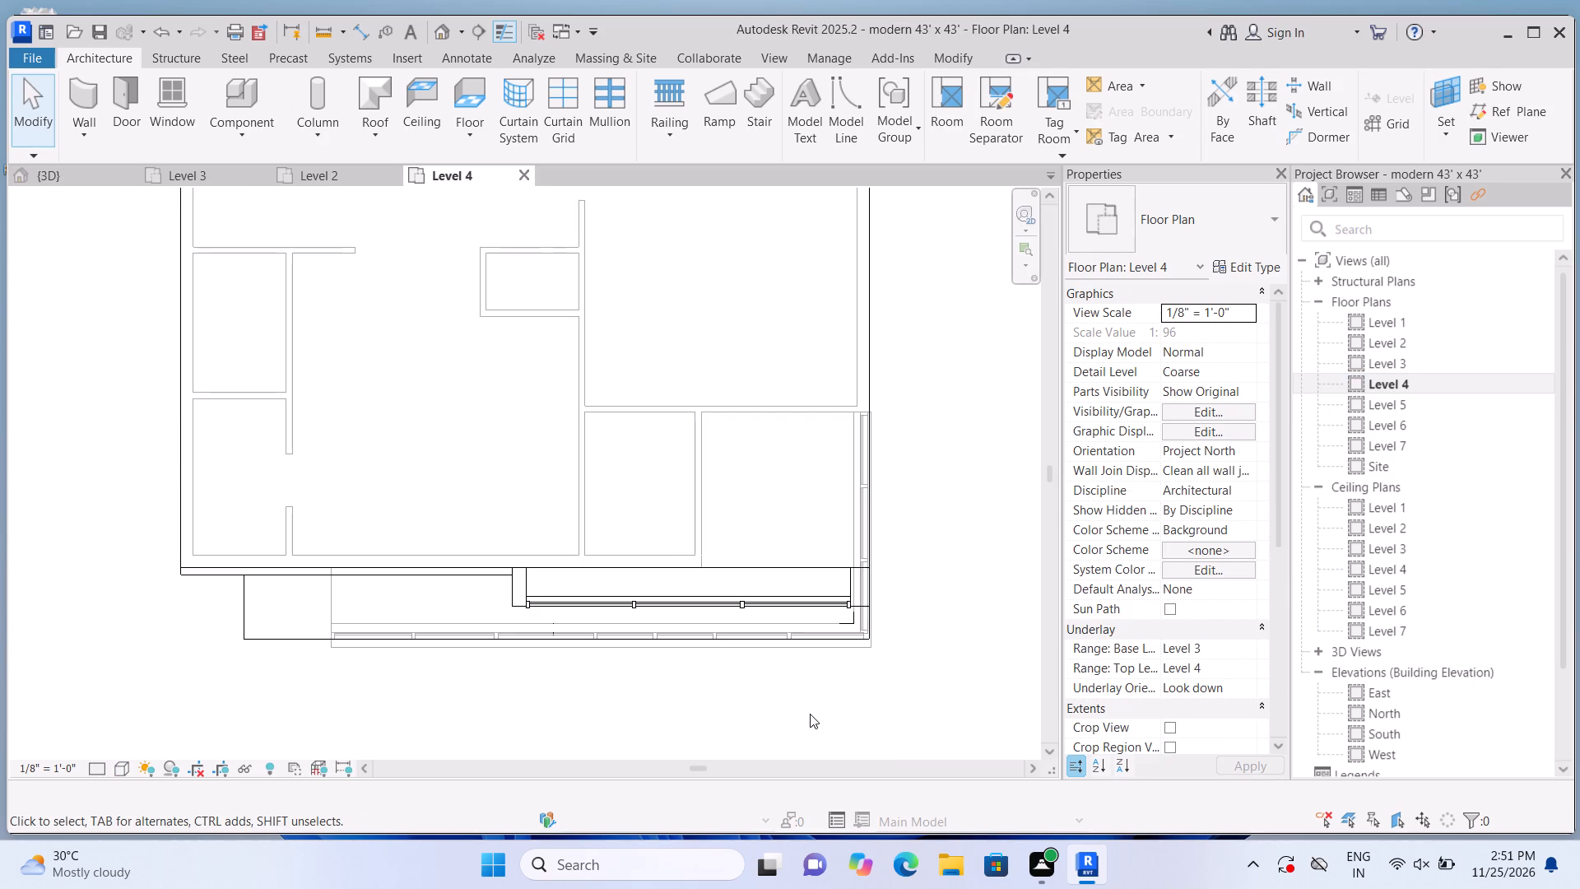
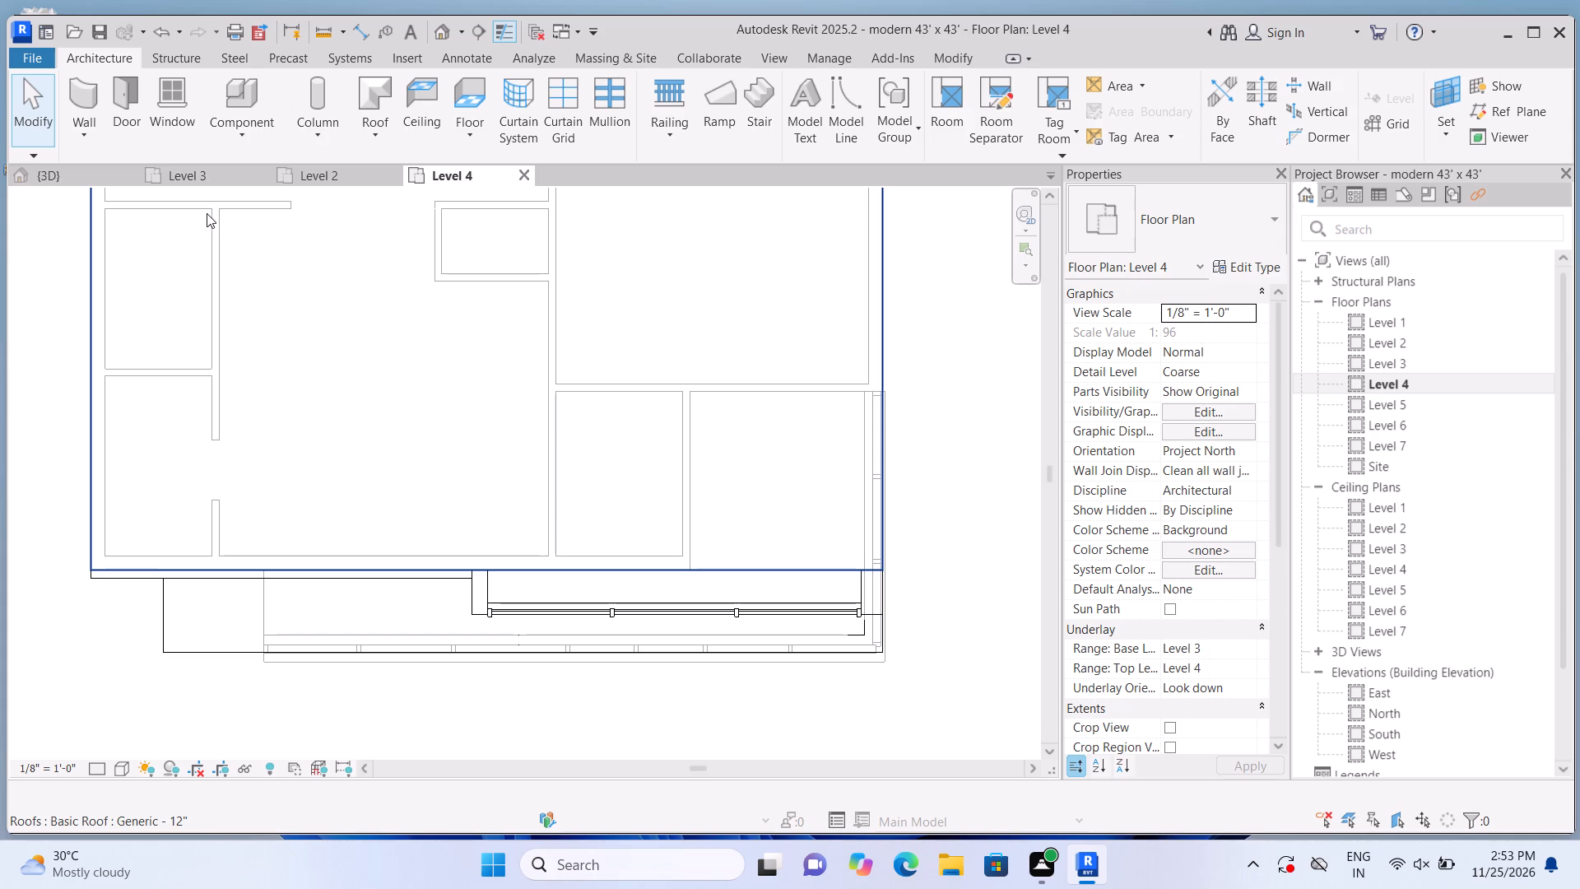
Draw a 9" basic wall about 12' long and 10' high on Level 4, along the front roof edge behind the glazed parapet, ending at the front-right corner.
double_click(85, 104)
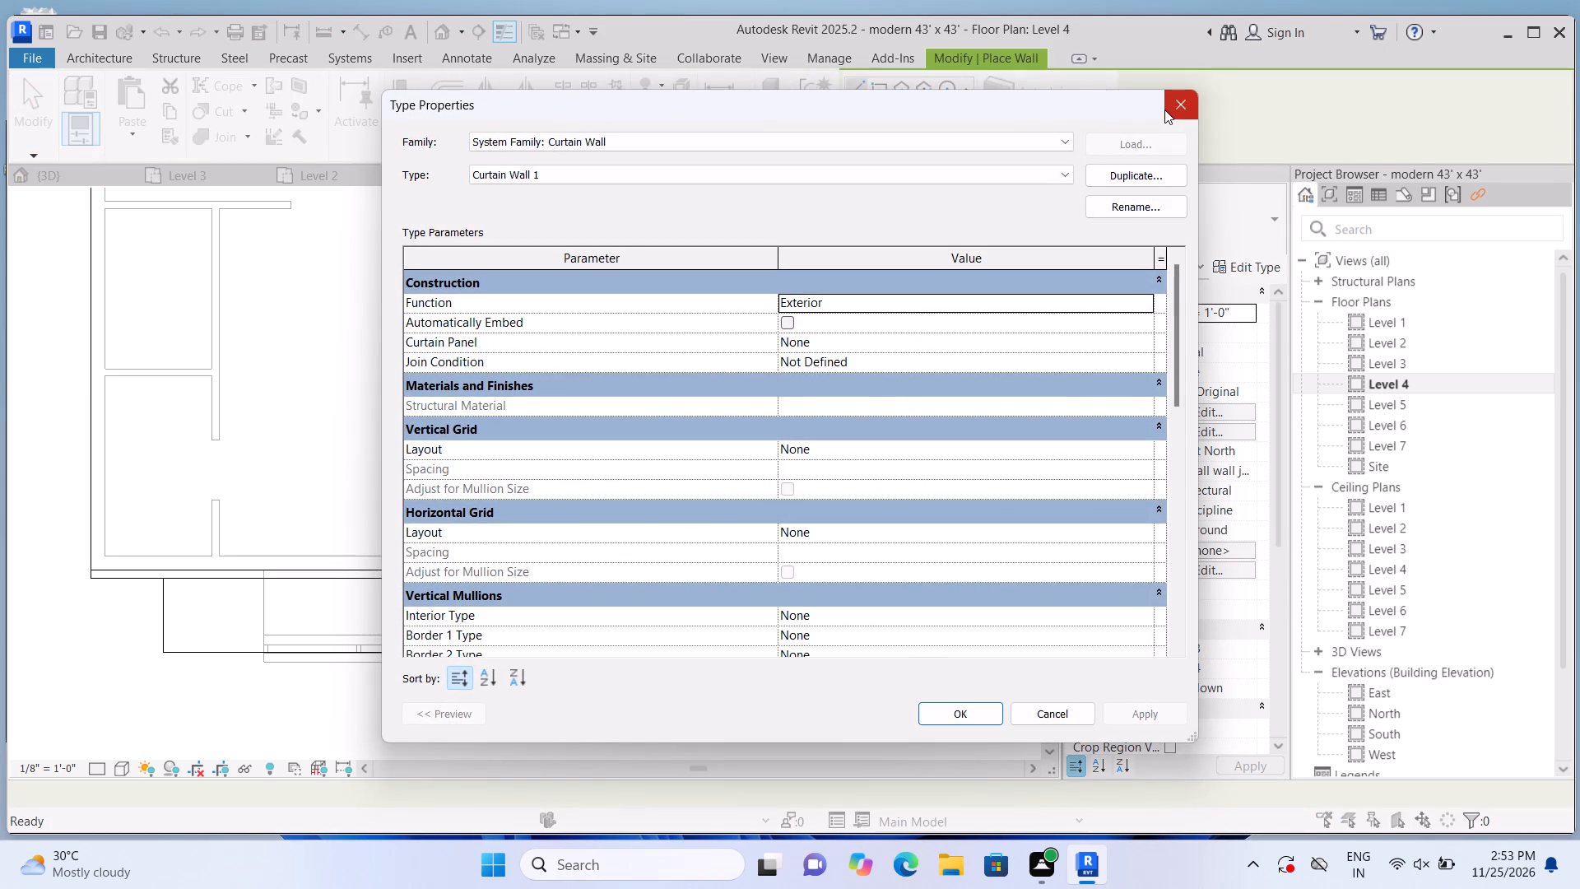
double_click(1164, 109)
click(1278, 203)
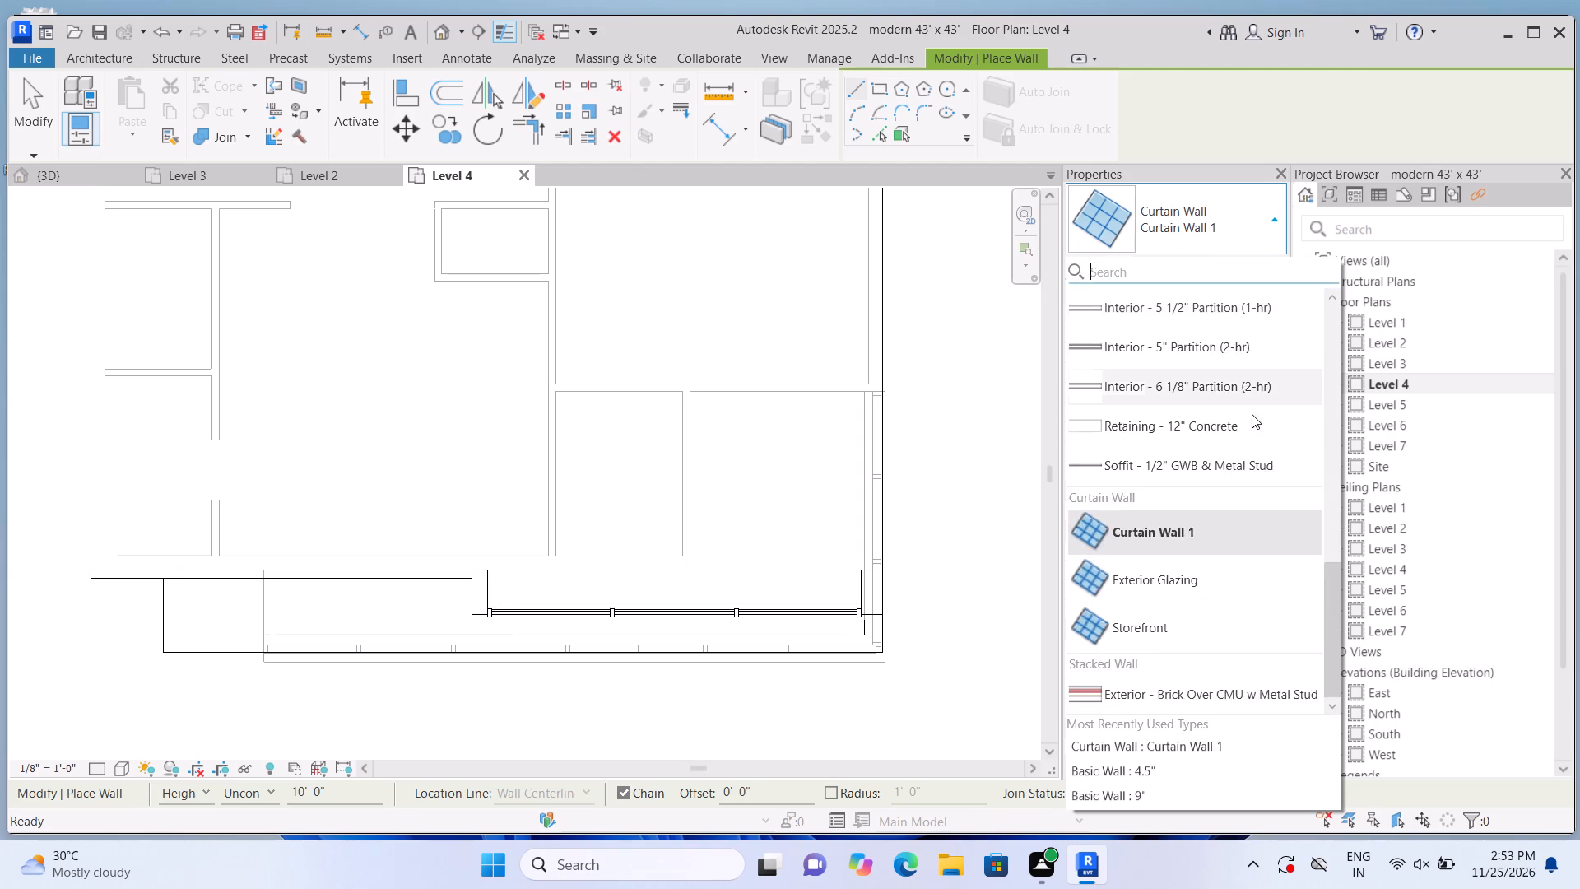
scroll(1252, 414, up, 13)
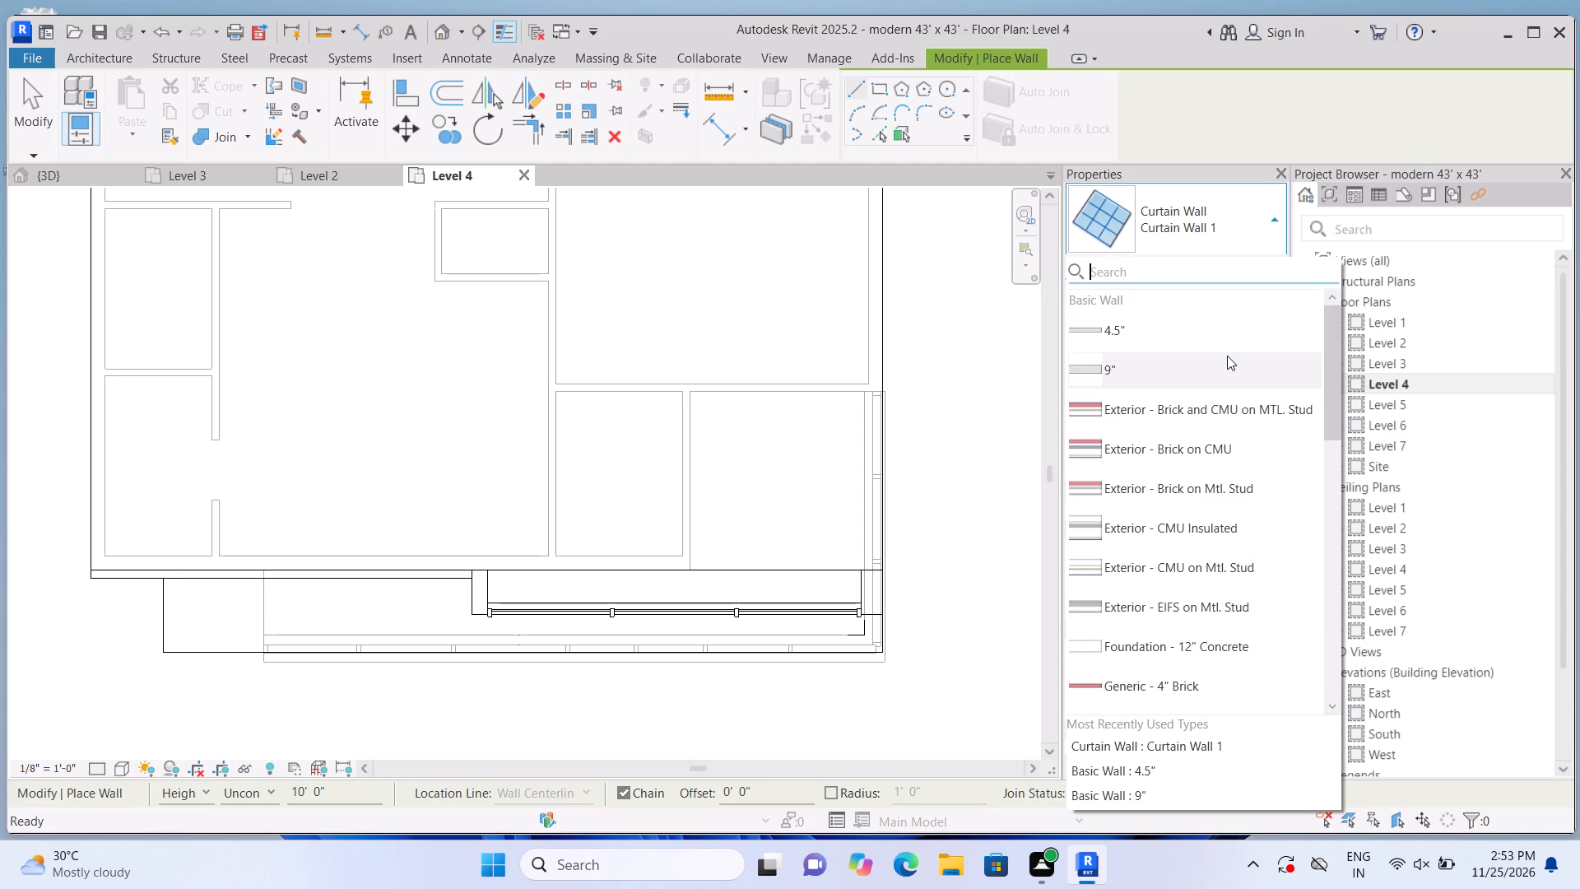
click(1227, 356)
scroll(740, 581, up, 1)
scroll(645, 593, up, 2)
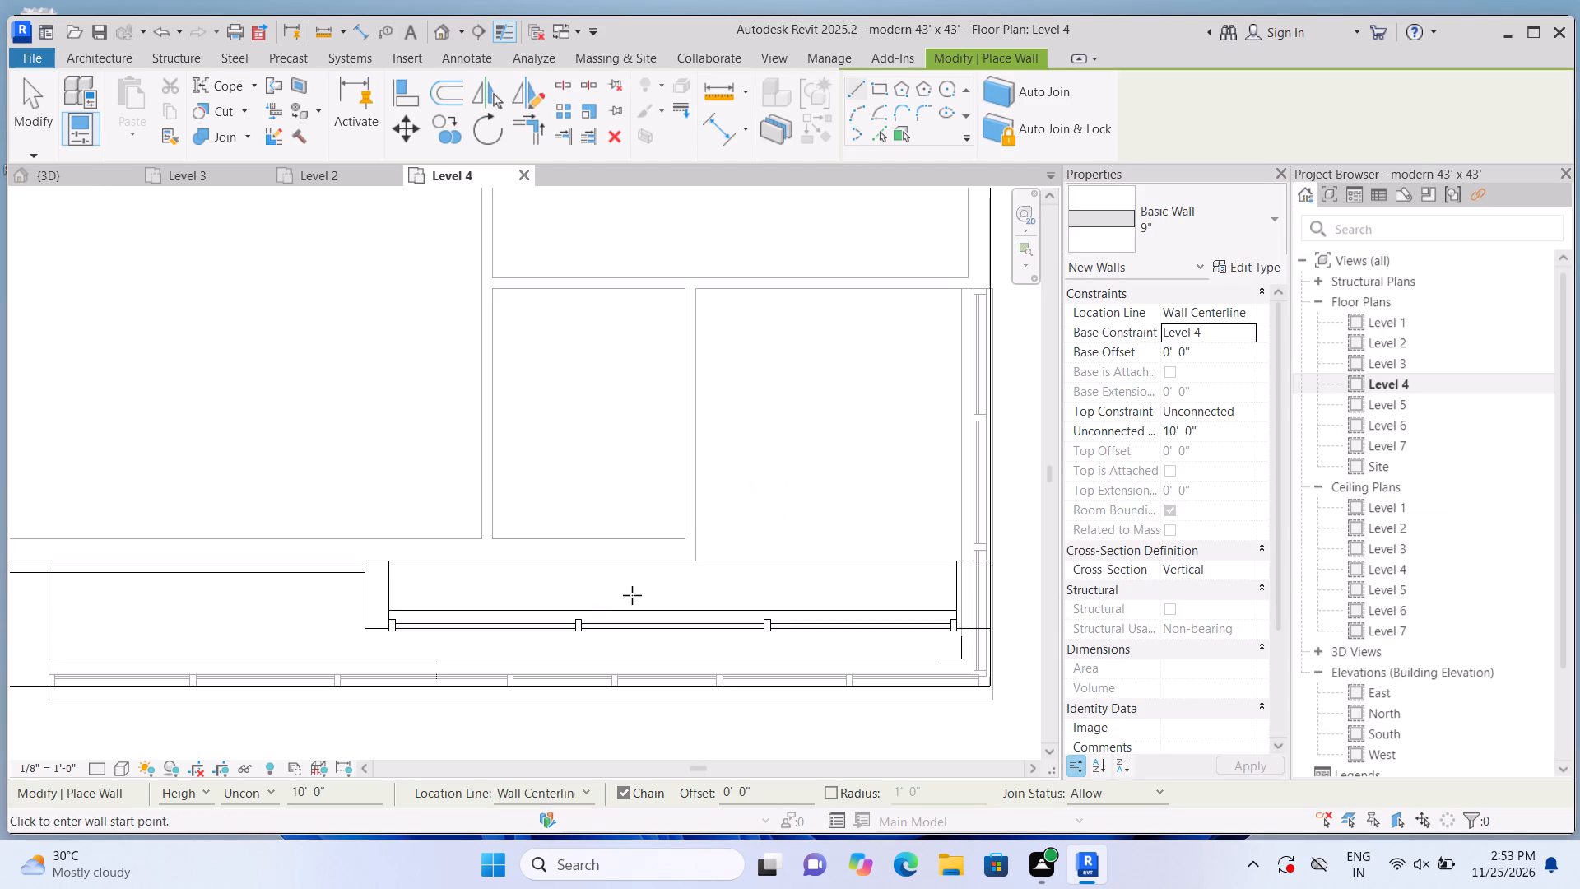
scroll(632, 595, up, 2)
middle_drag(519, 521, 451, 499)
scroll(454, 486, down, 1)
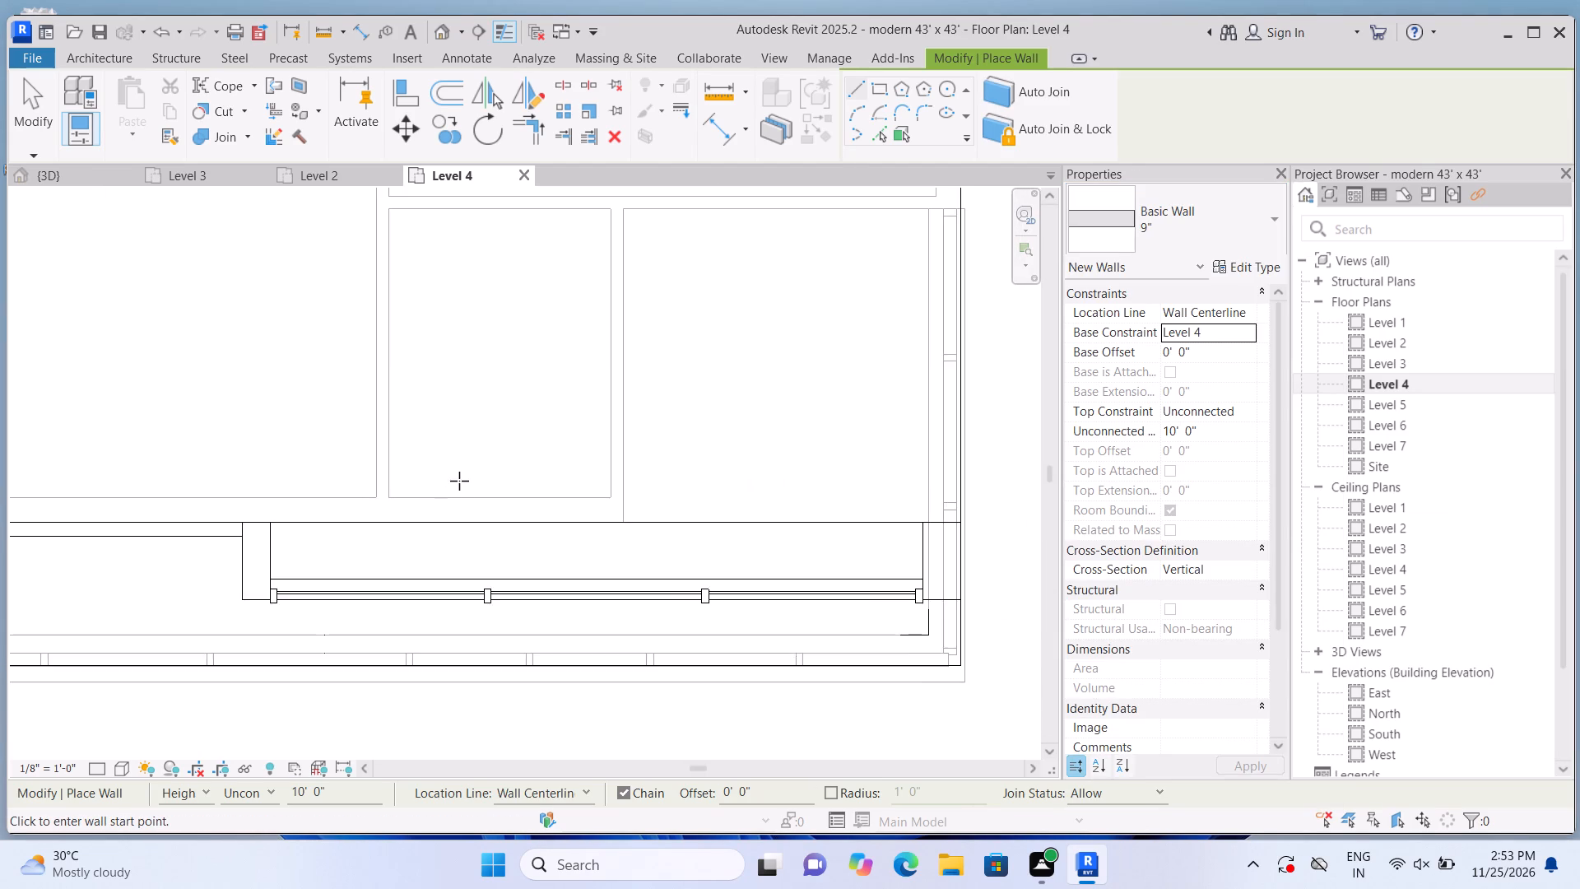
scroll(460, 484, down, 1)
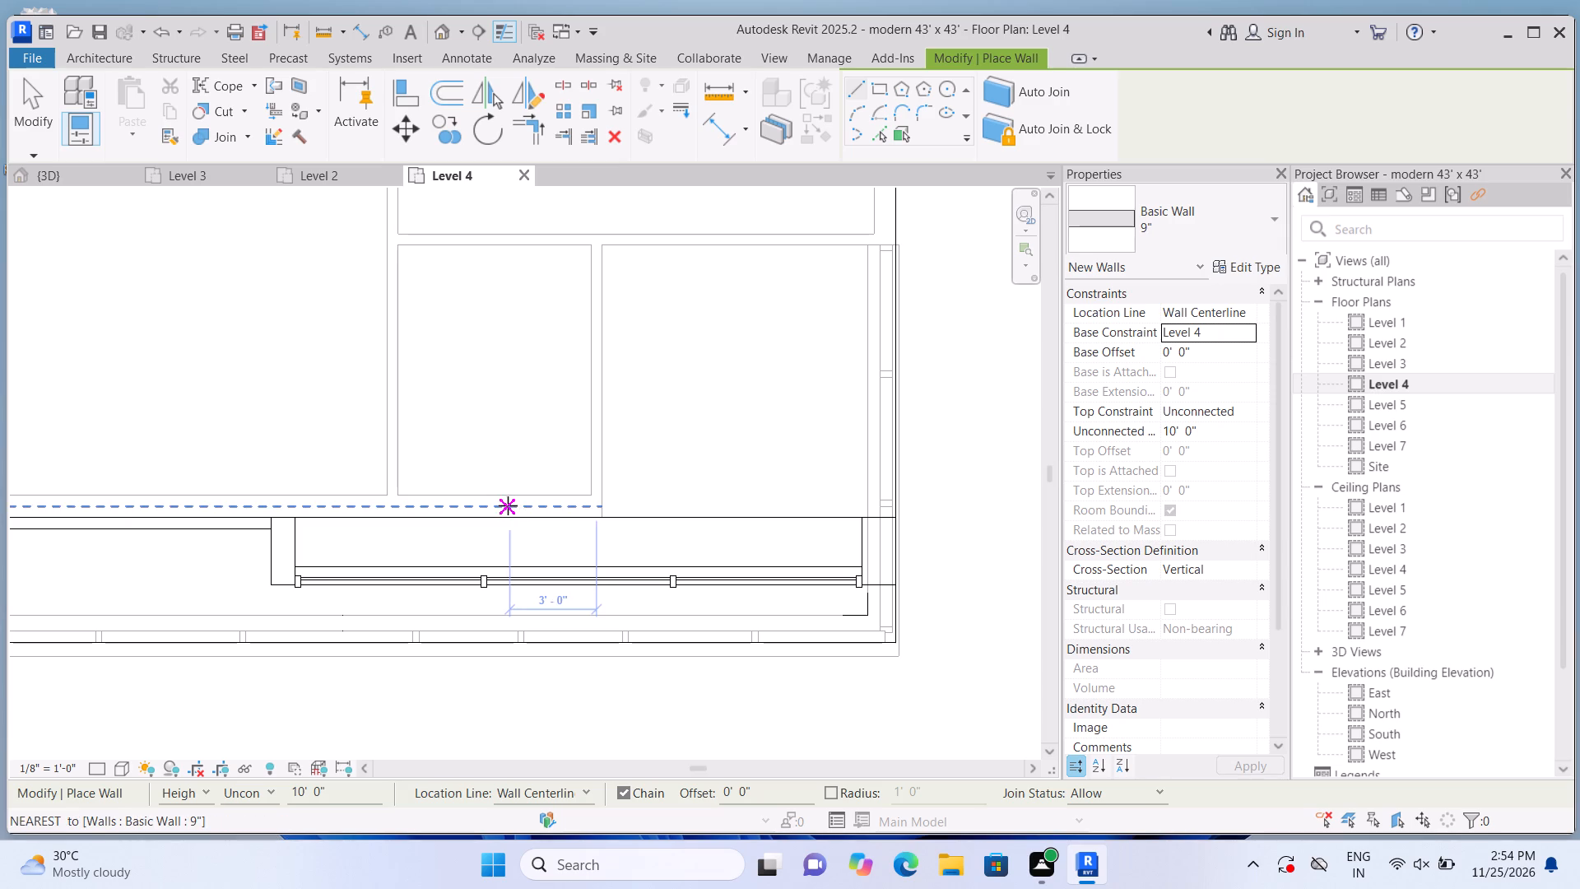
double_click(508, 505)
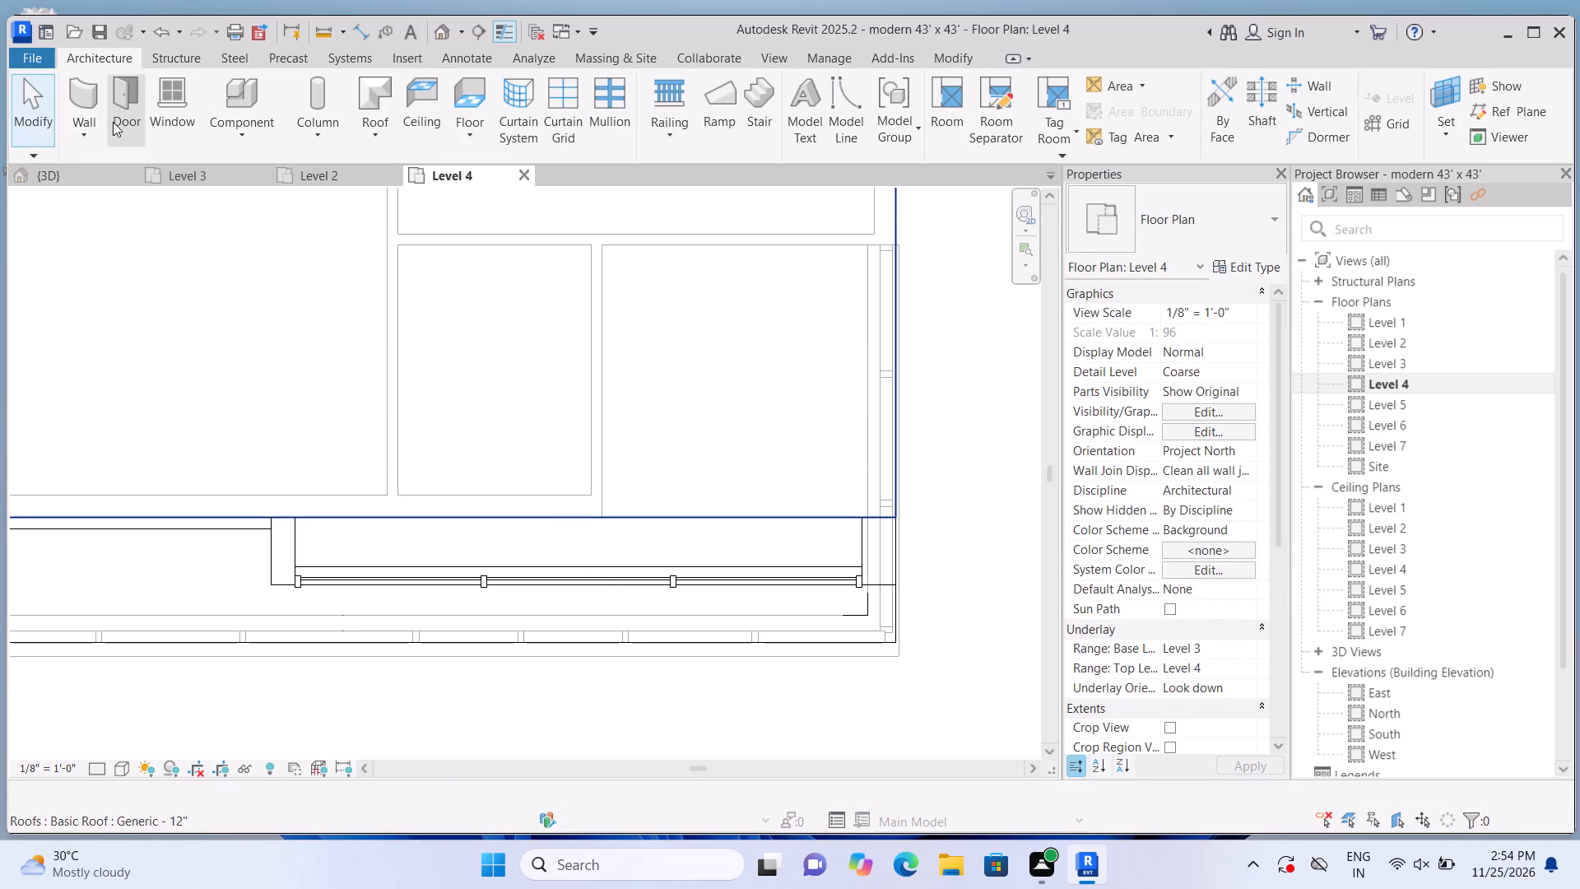
click(88, 107)
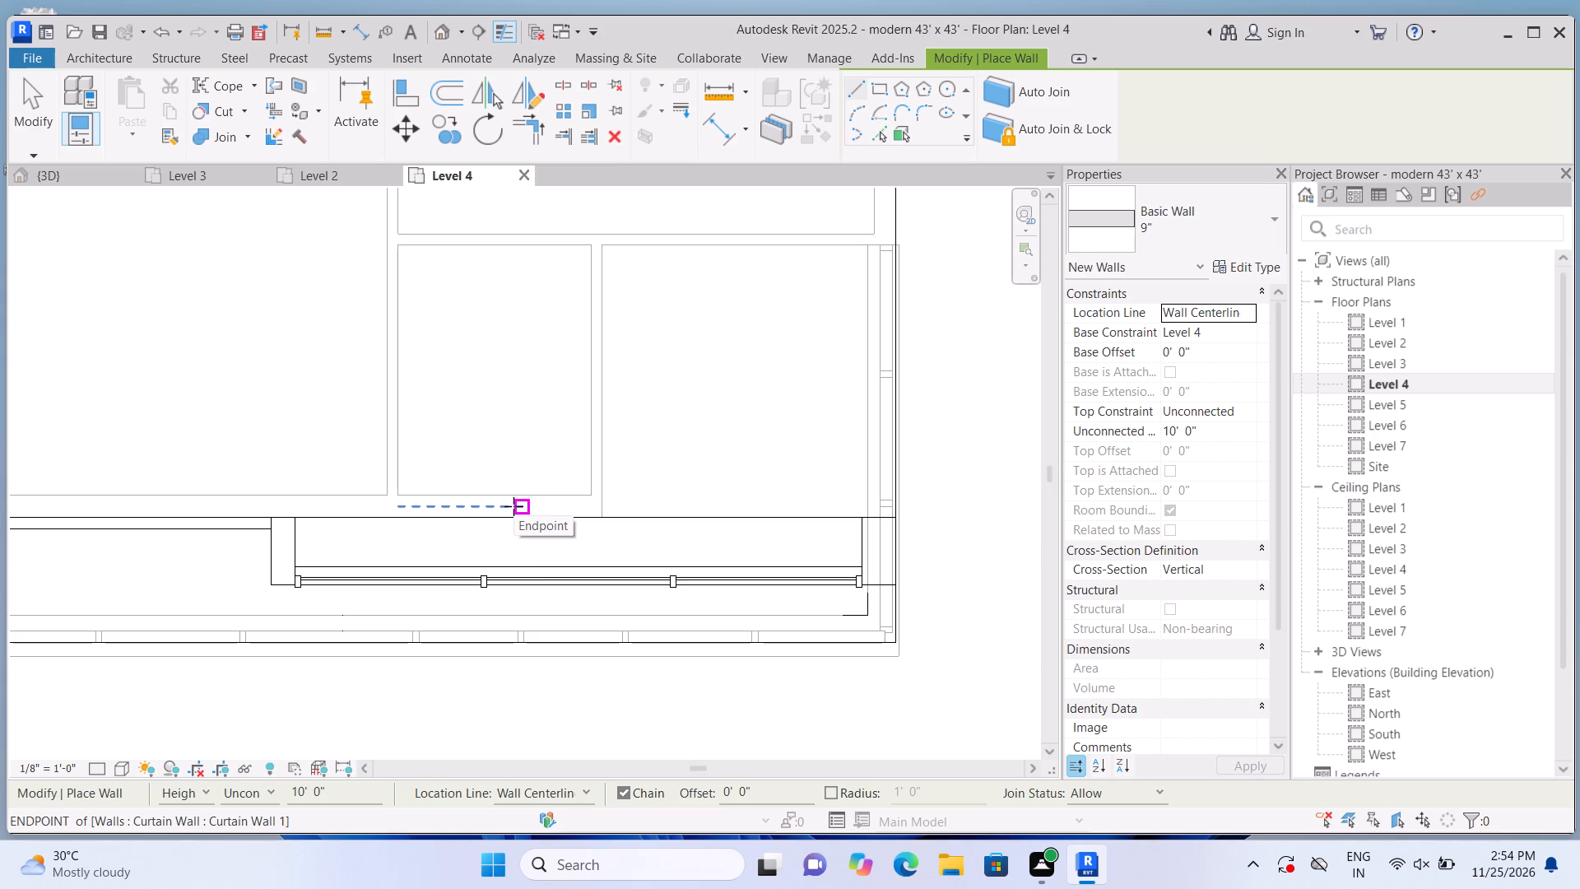
click(521, 509)
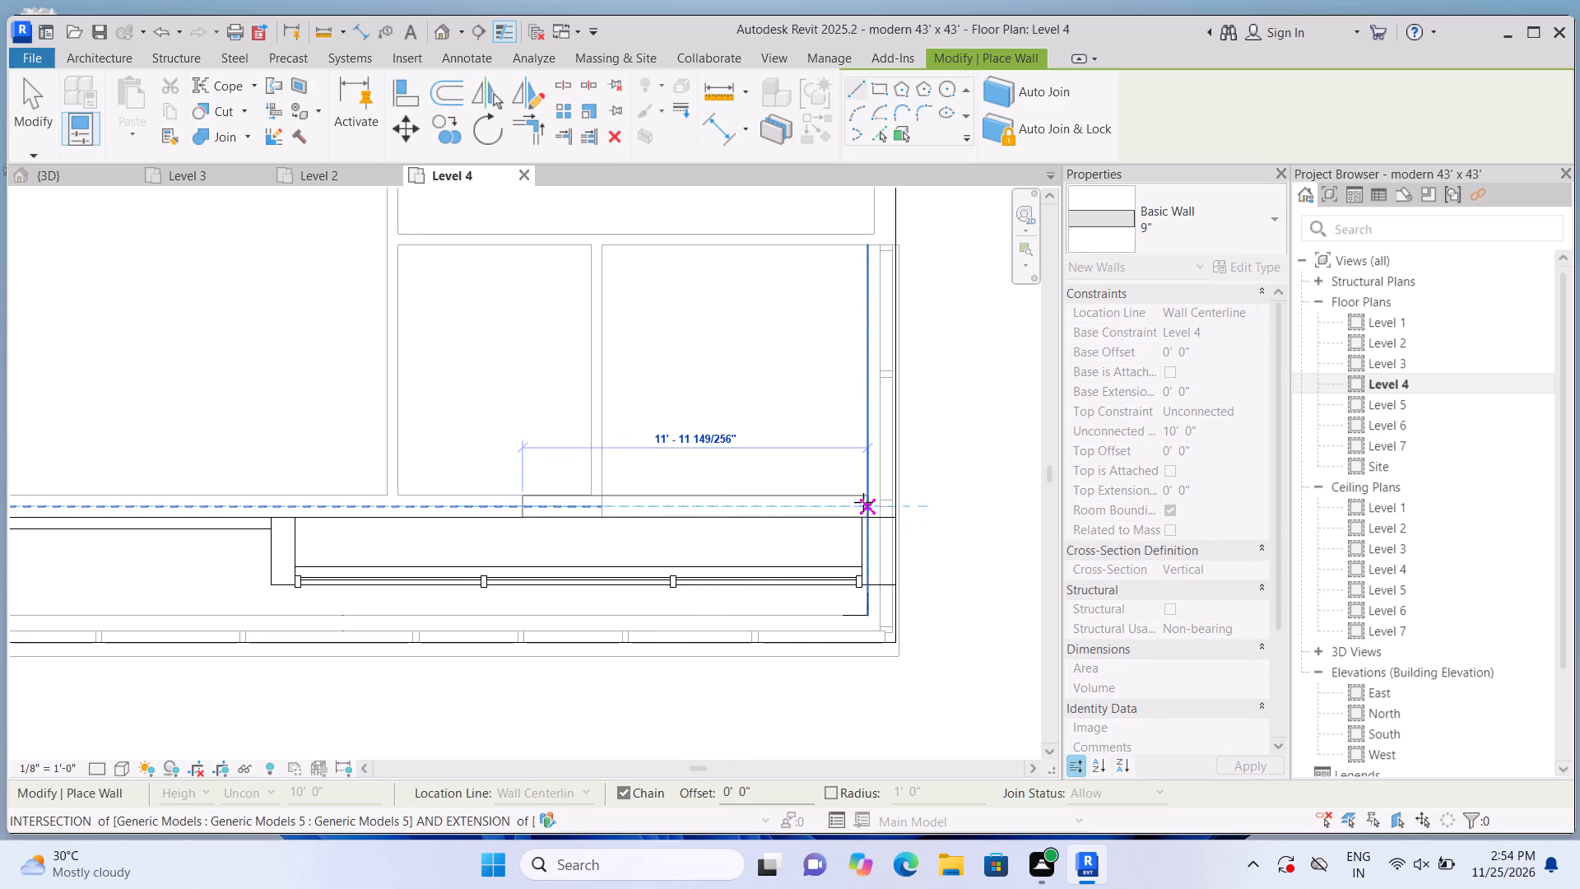
middle_drag(863, 502, 820, 619)
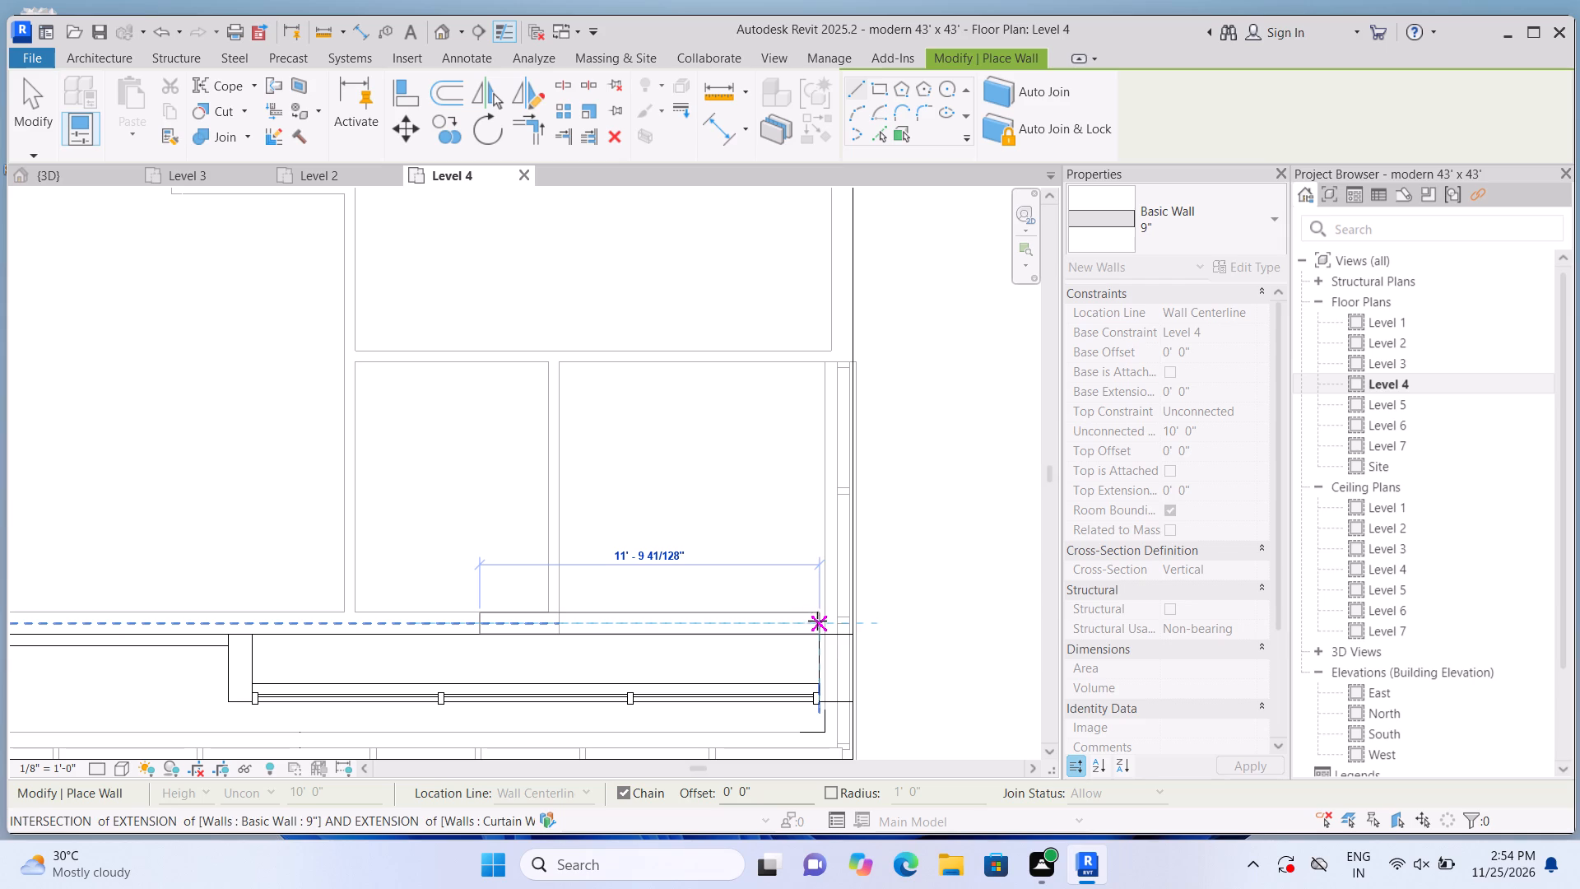
click(819, 621)
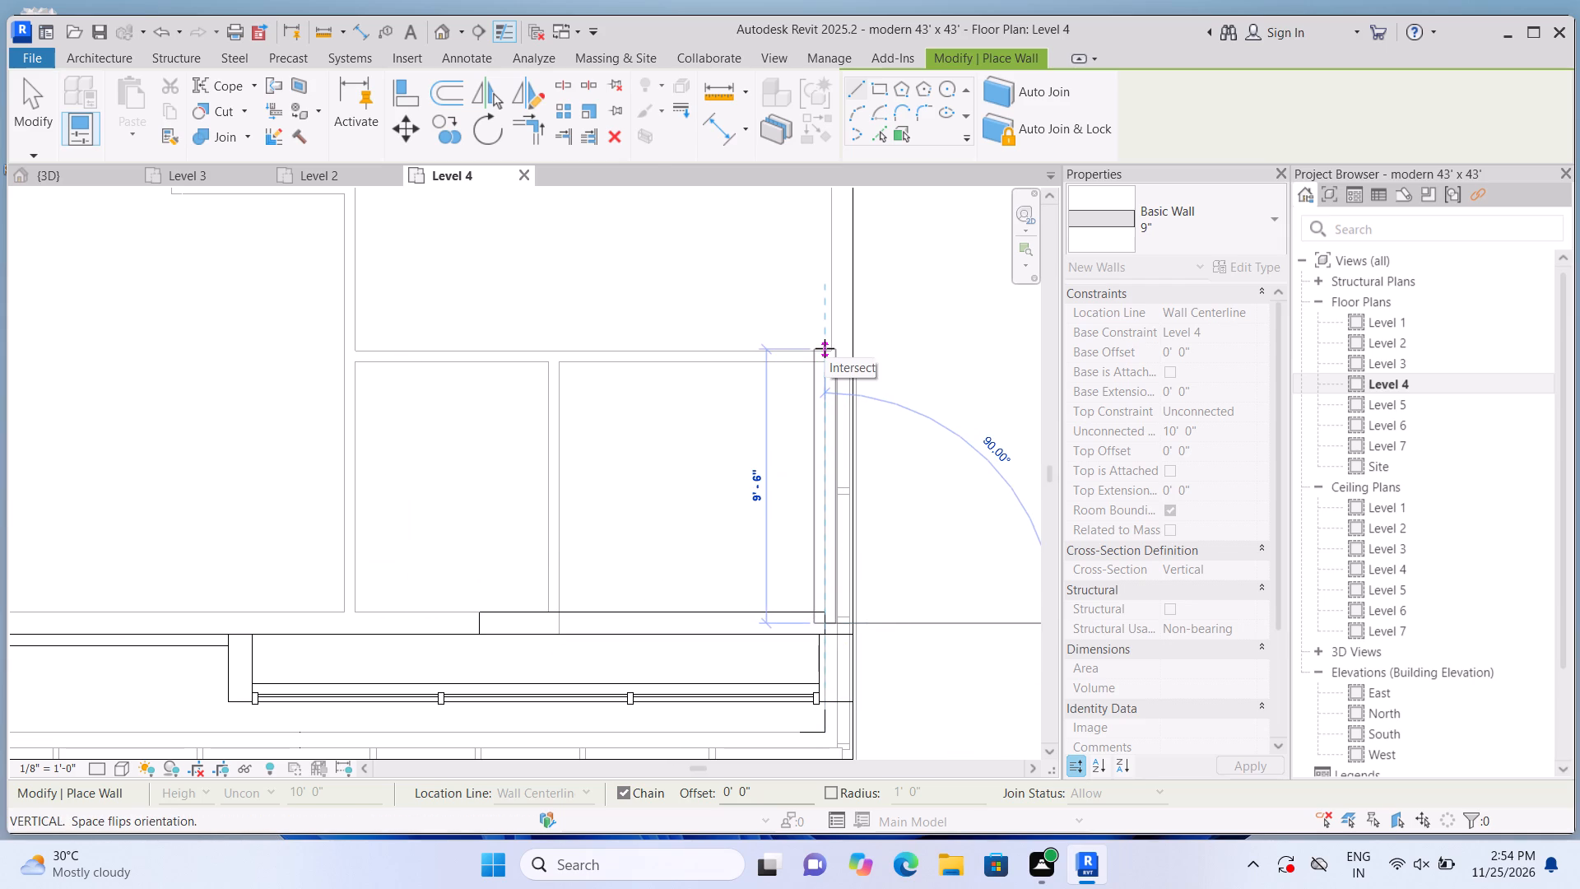
key(Escape)
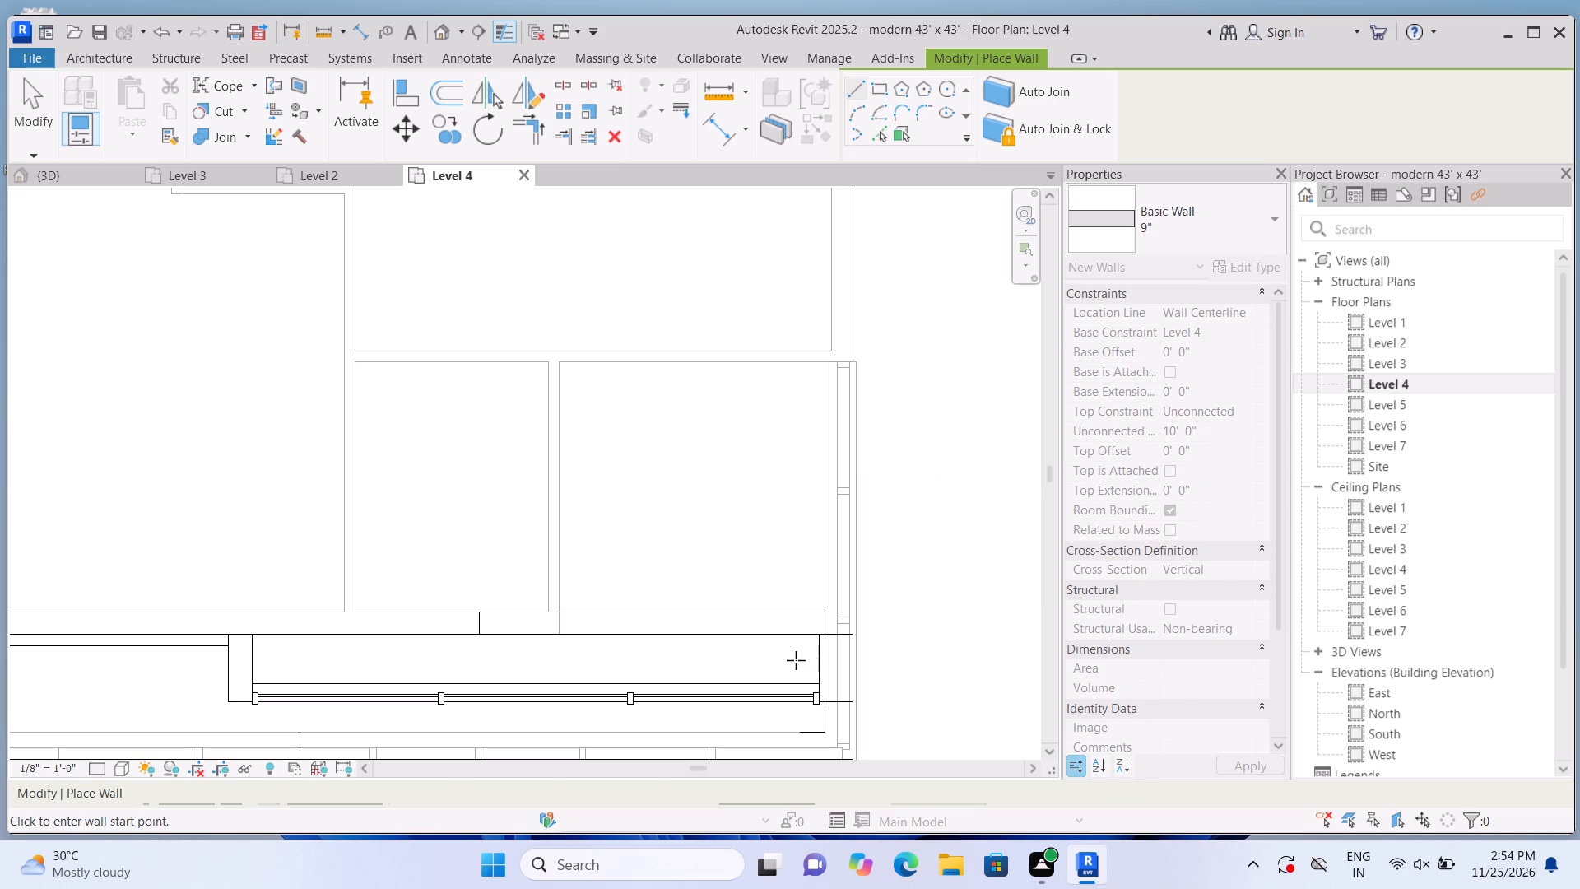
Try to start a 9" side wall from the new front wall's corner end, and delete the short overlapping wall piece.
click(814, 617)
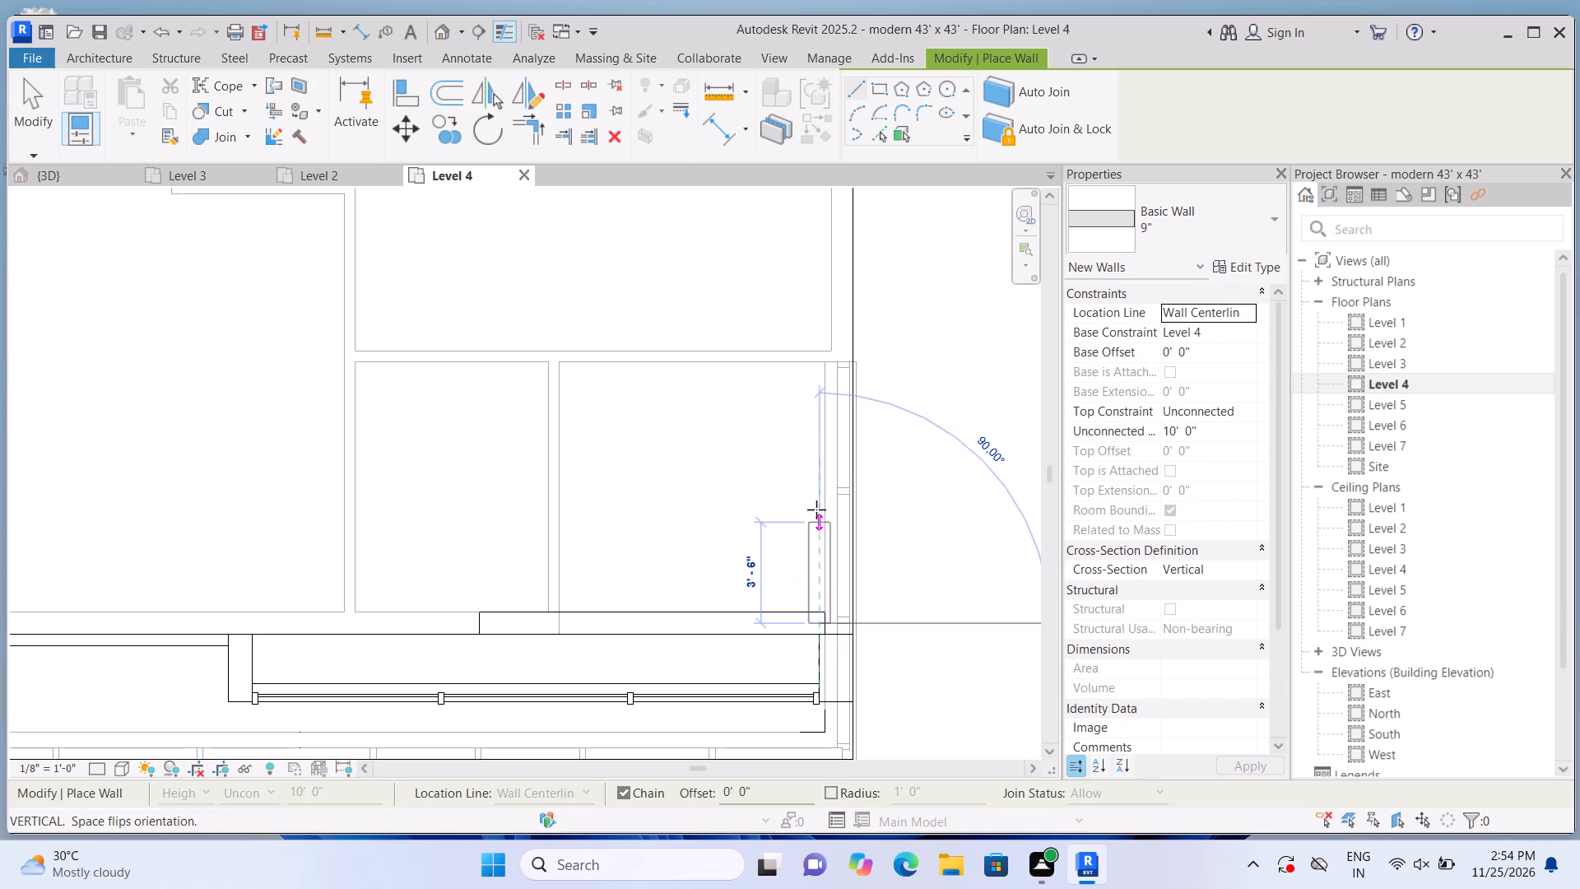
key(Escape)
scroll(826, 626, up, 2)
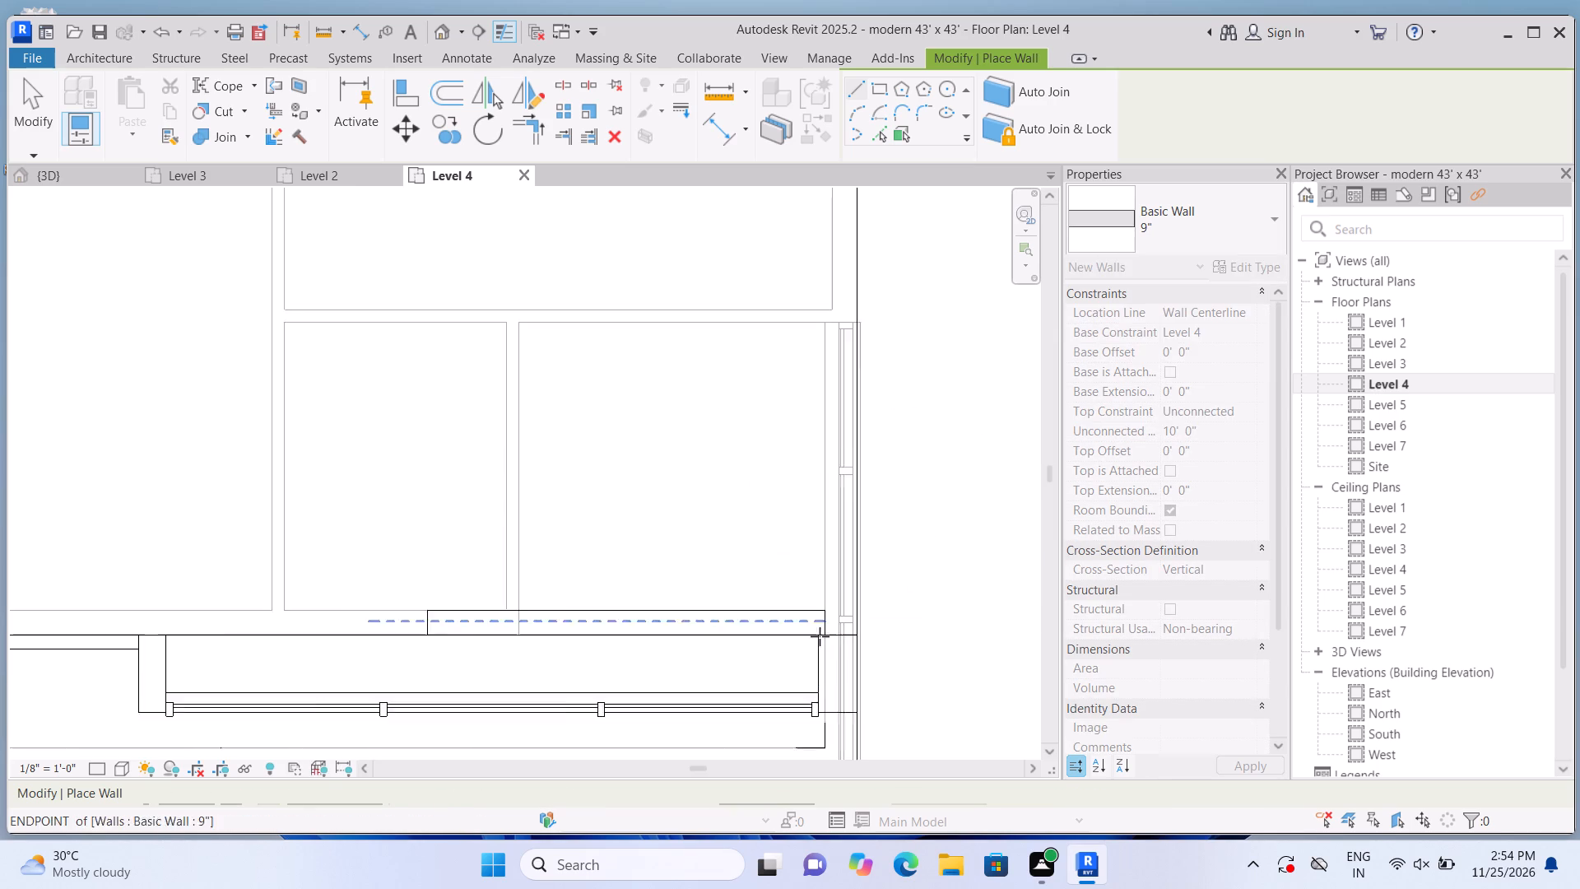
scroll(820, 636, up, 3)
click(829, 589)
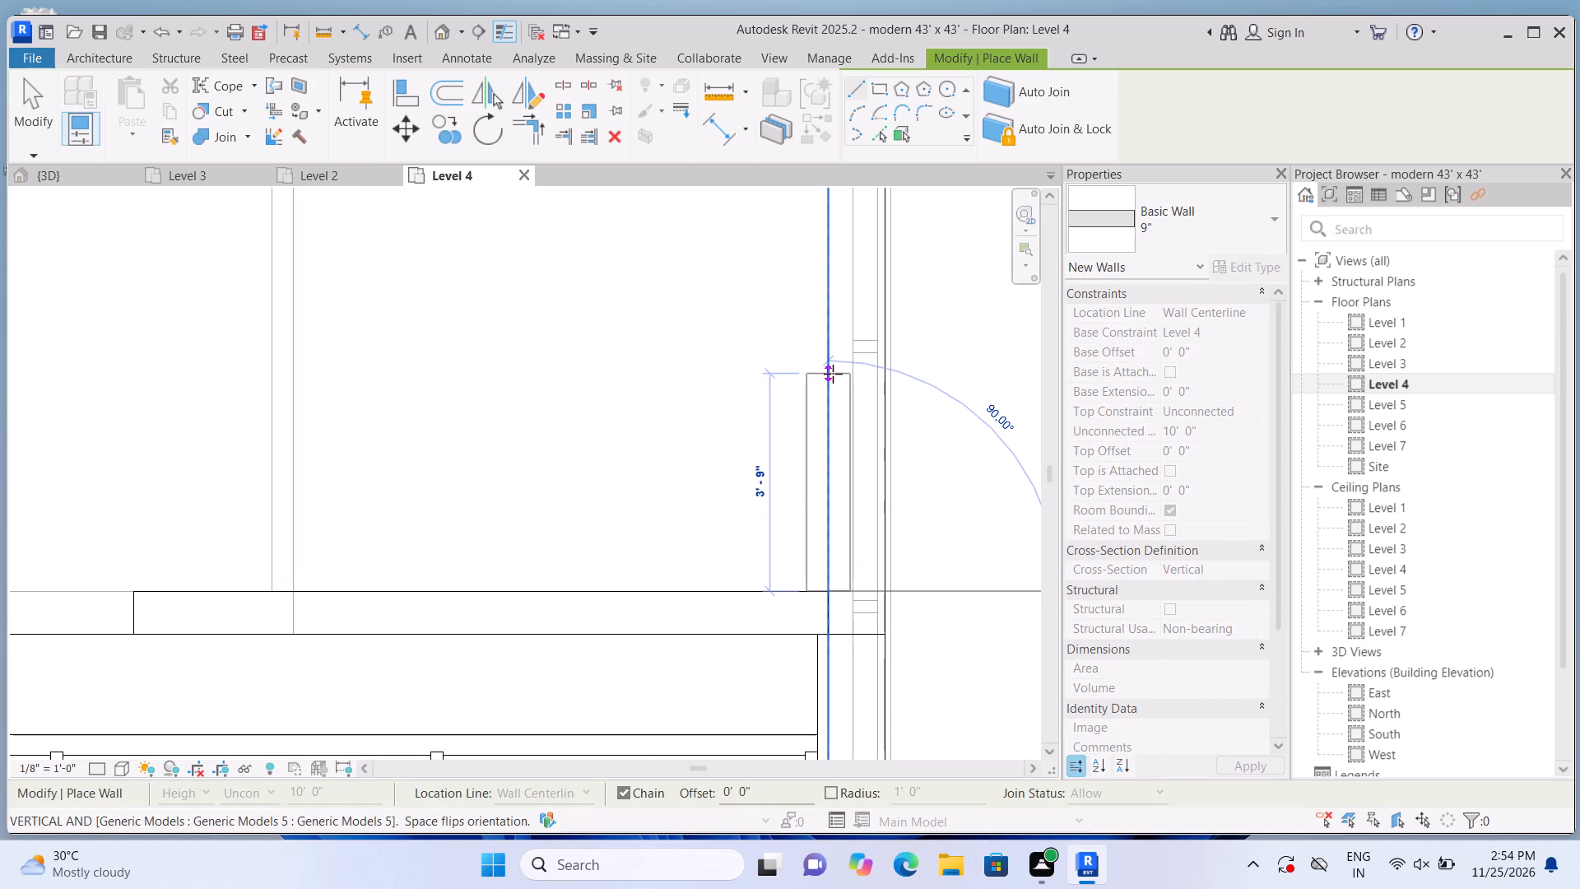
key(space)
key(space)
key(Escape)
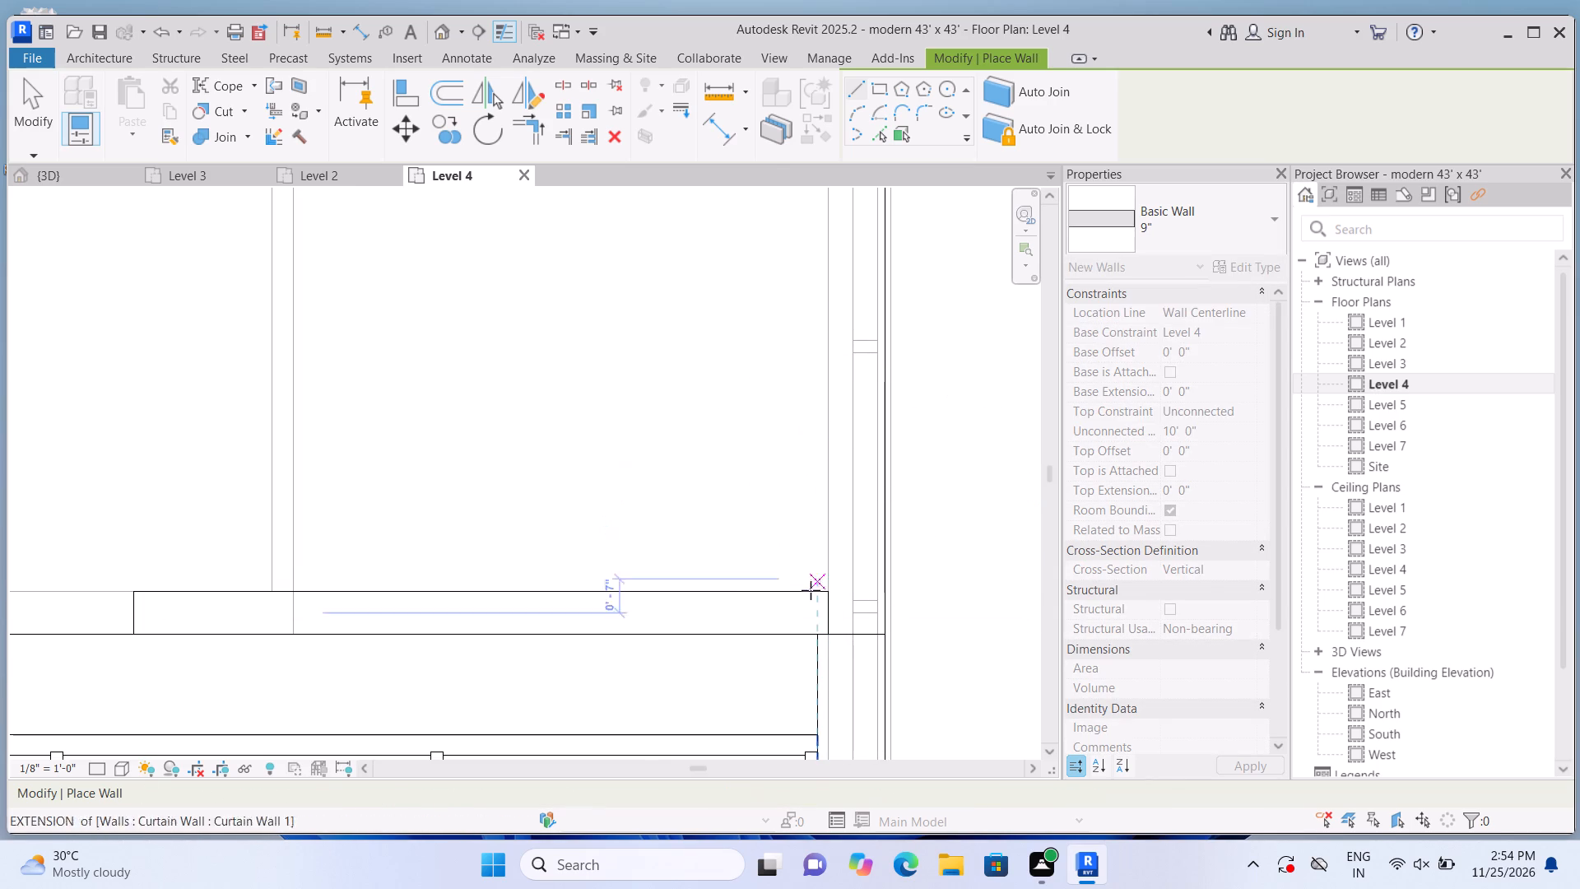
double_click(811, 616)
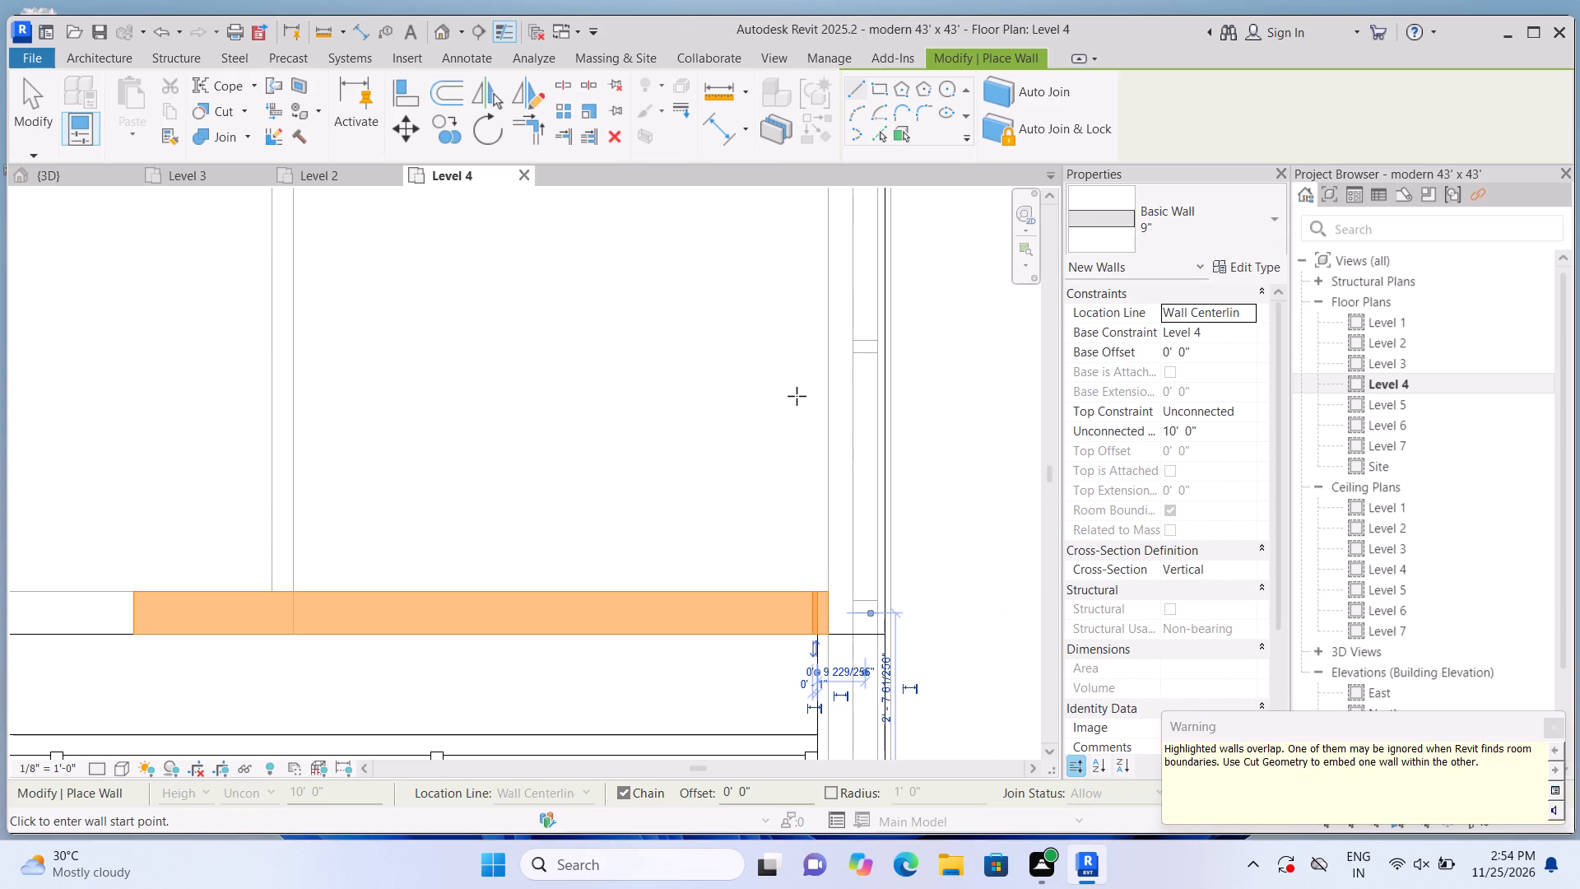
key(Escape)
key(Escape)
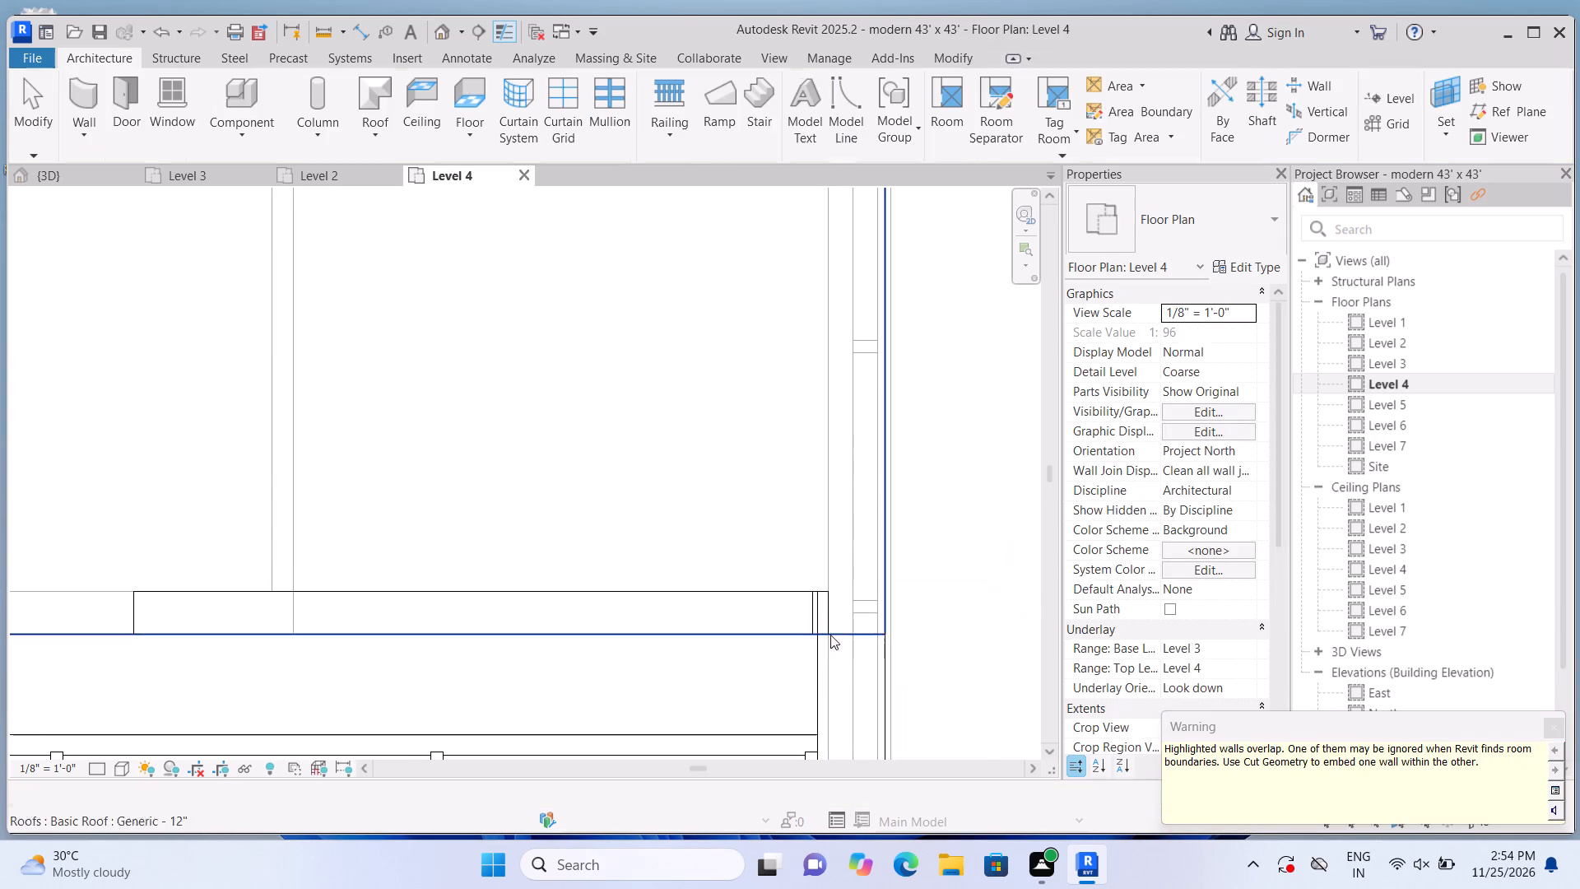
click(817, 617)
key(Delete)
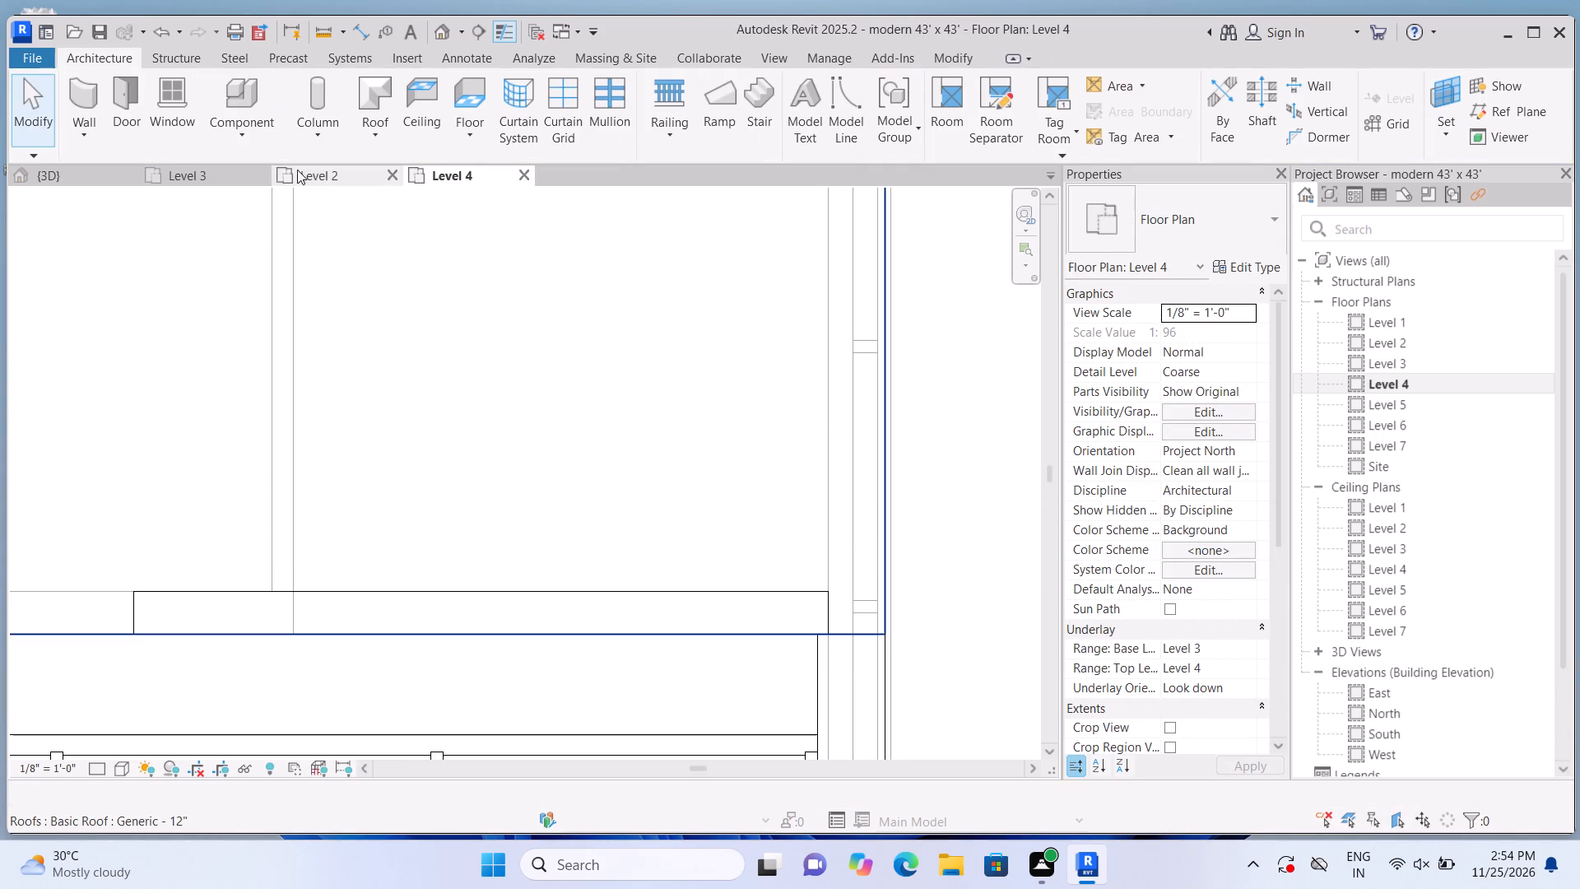
Draw three more 9" walls from the front wall's corner end, closing a rooftop room about 12' by 10'-6" on Level 4.
click(82, 95)
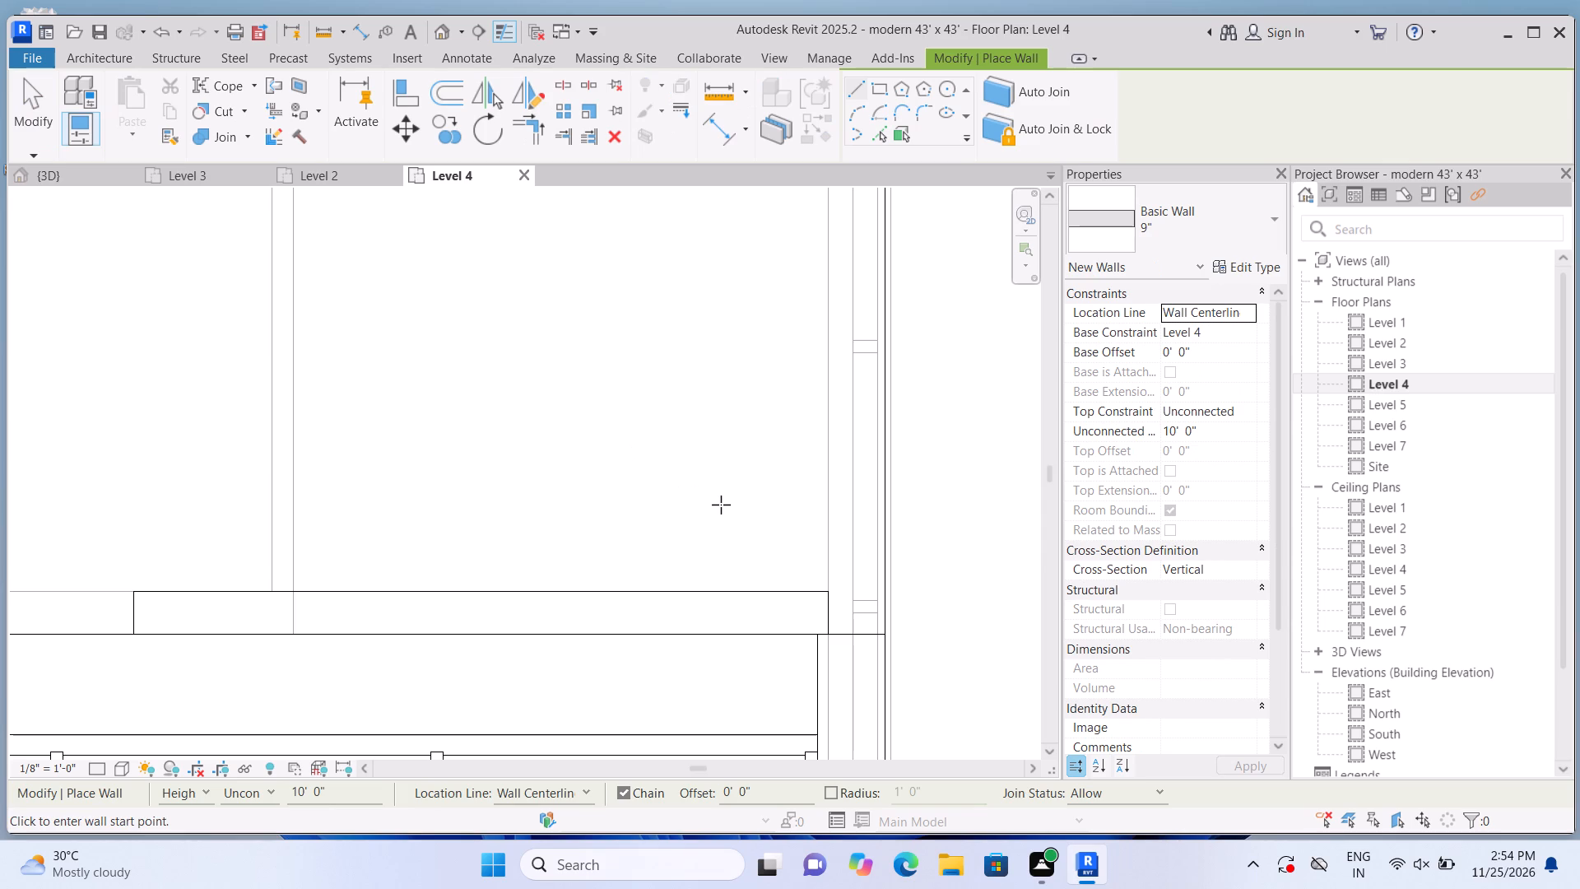
click(825, 616)
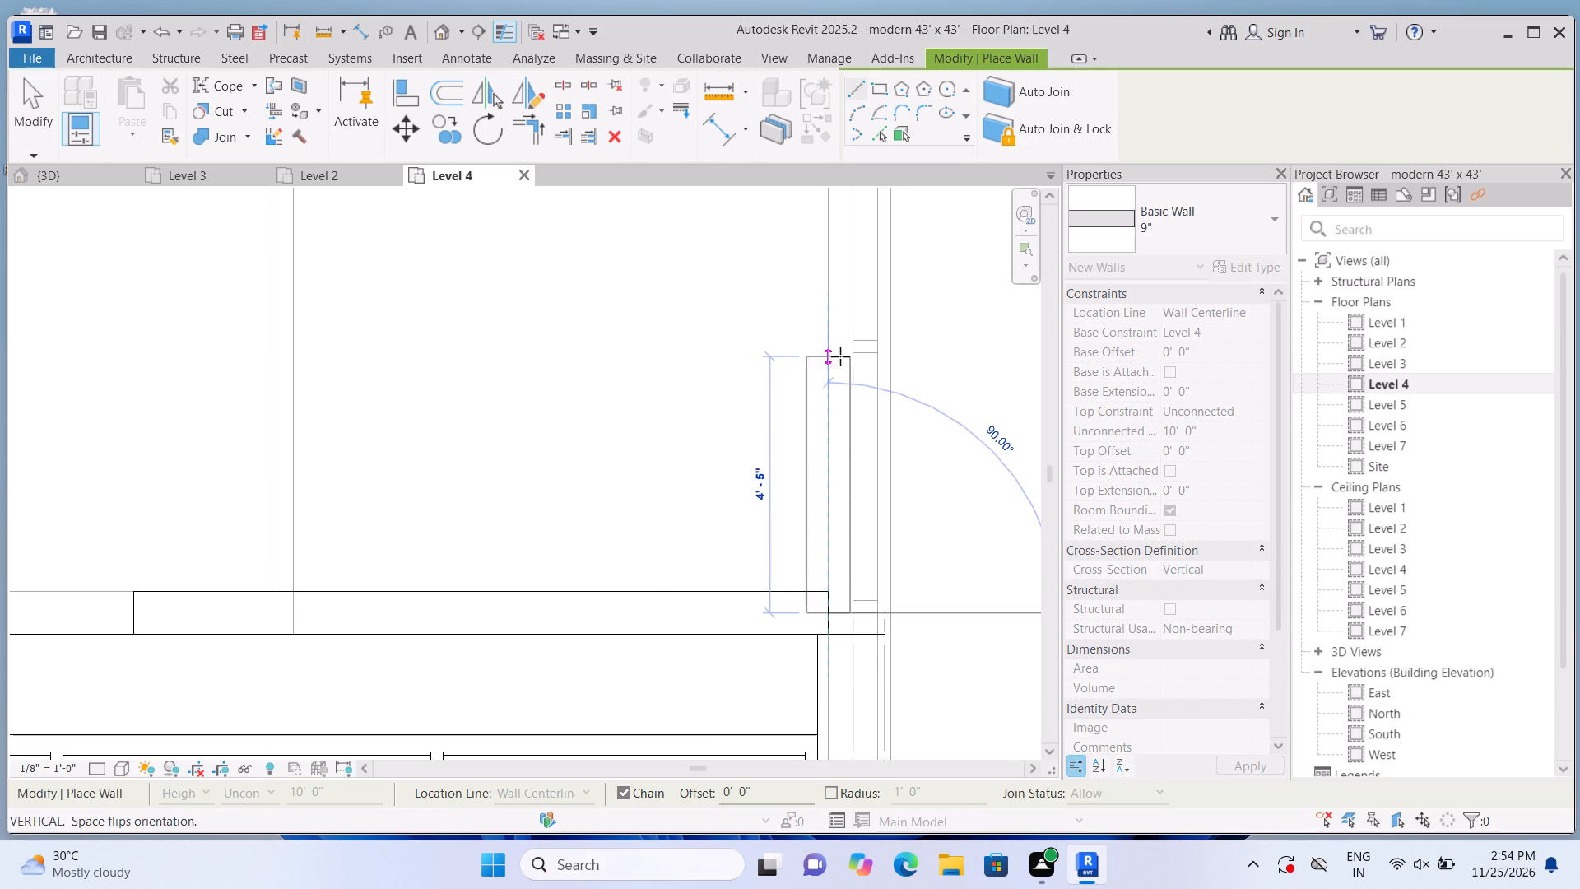
middle_drag(840, 356, 833, 627)
scroll(818, 483, down, 7)
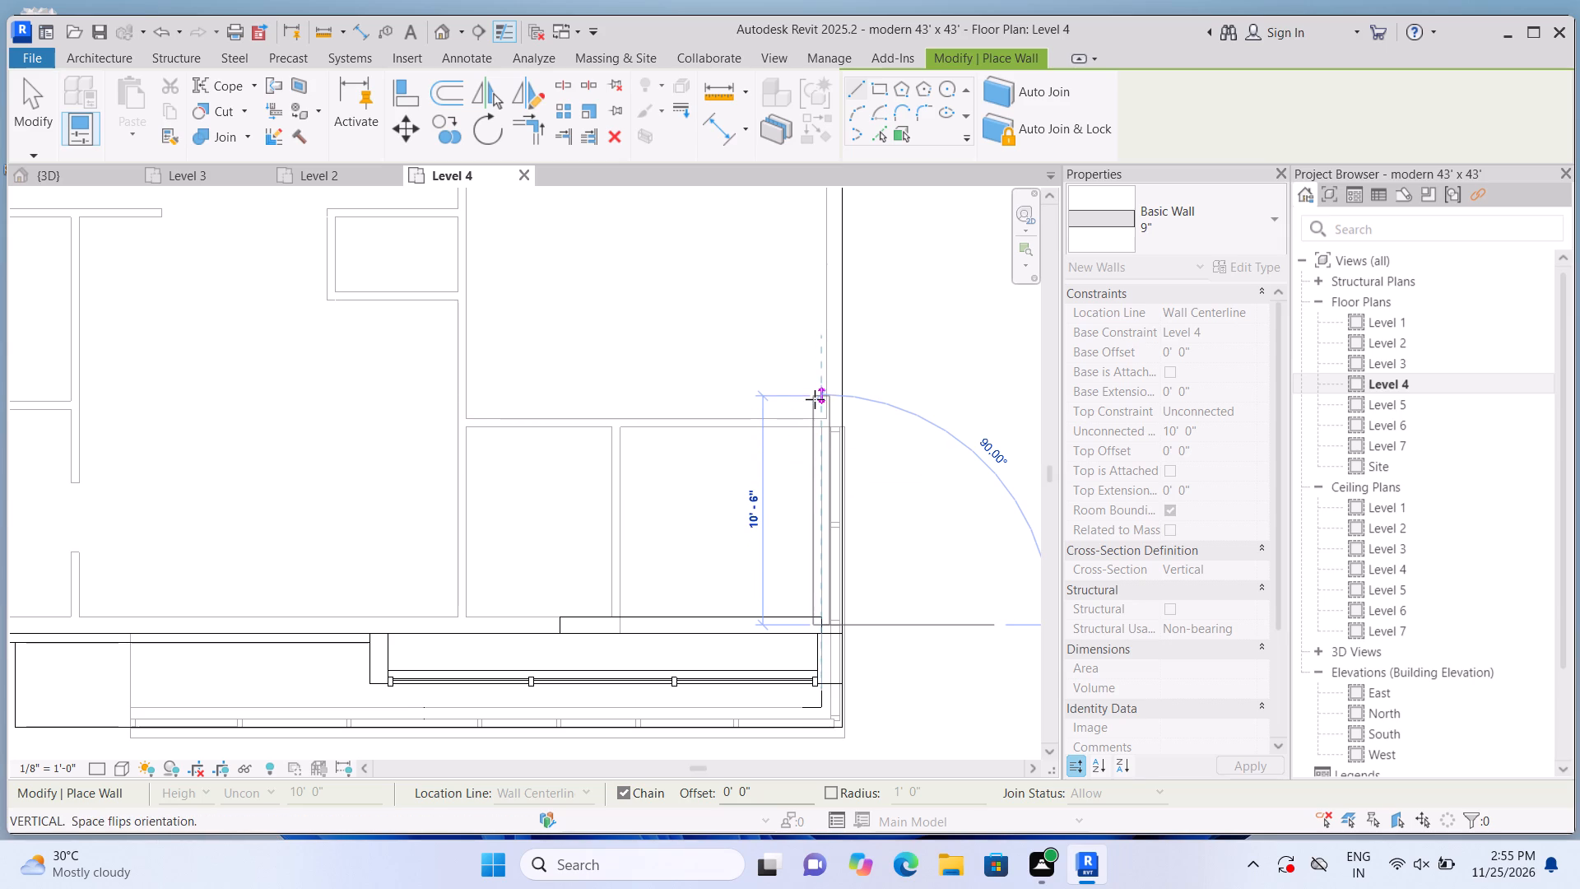
click(815, 399)
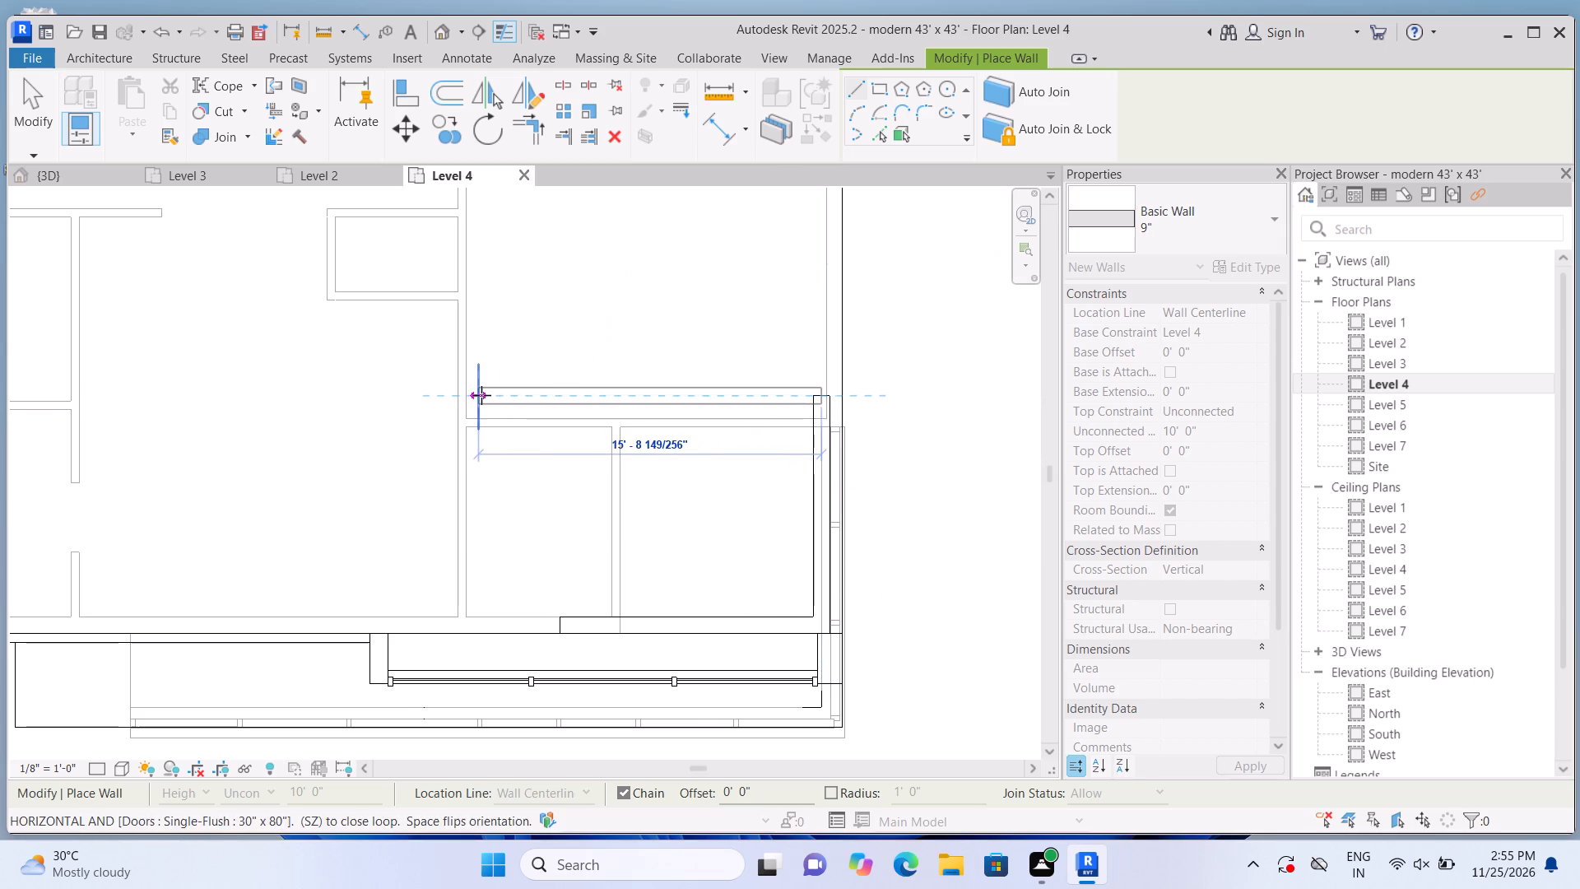
click(560, 396)
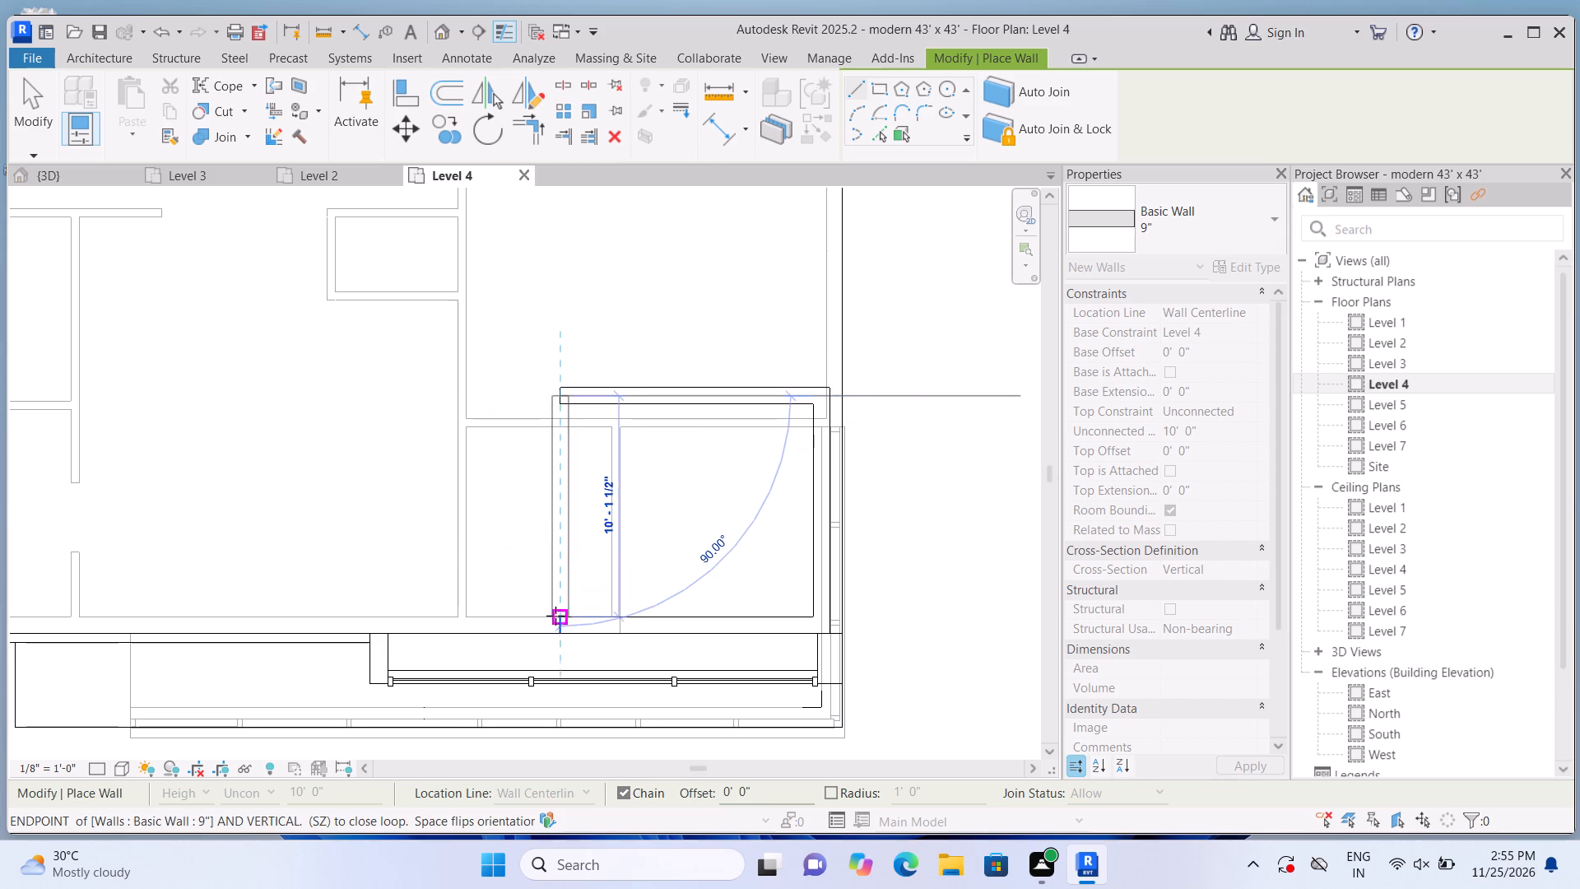
click(567, 627)
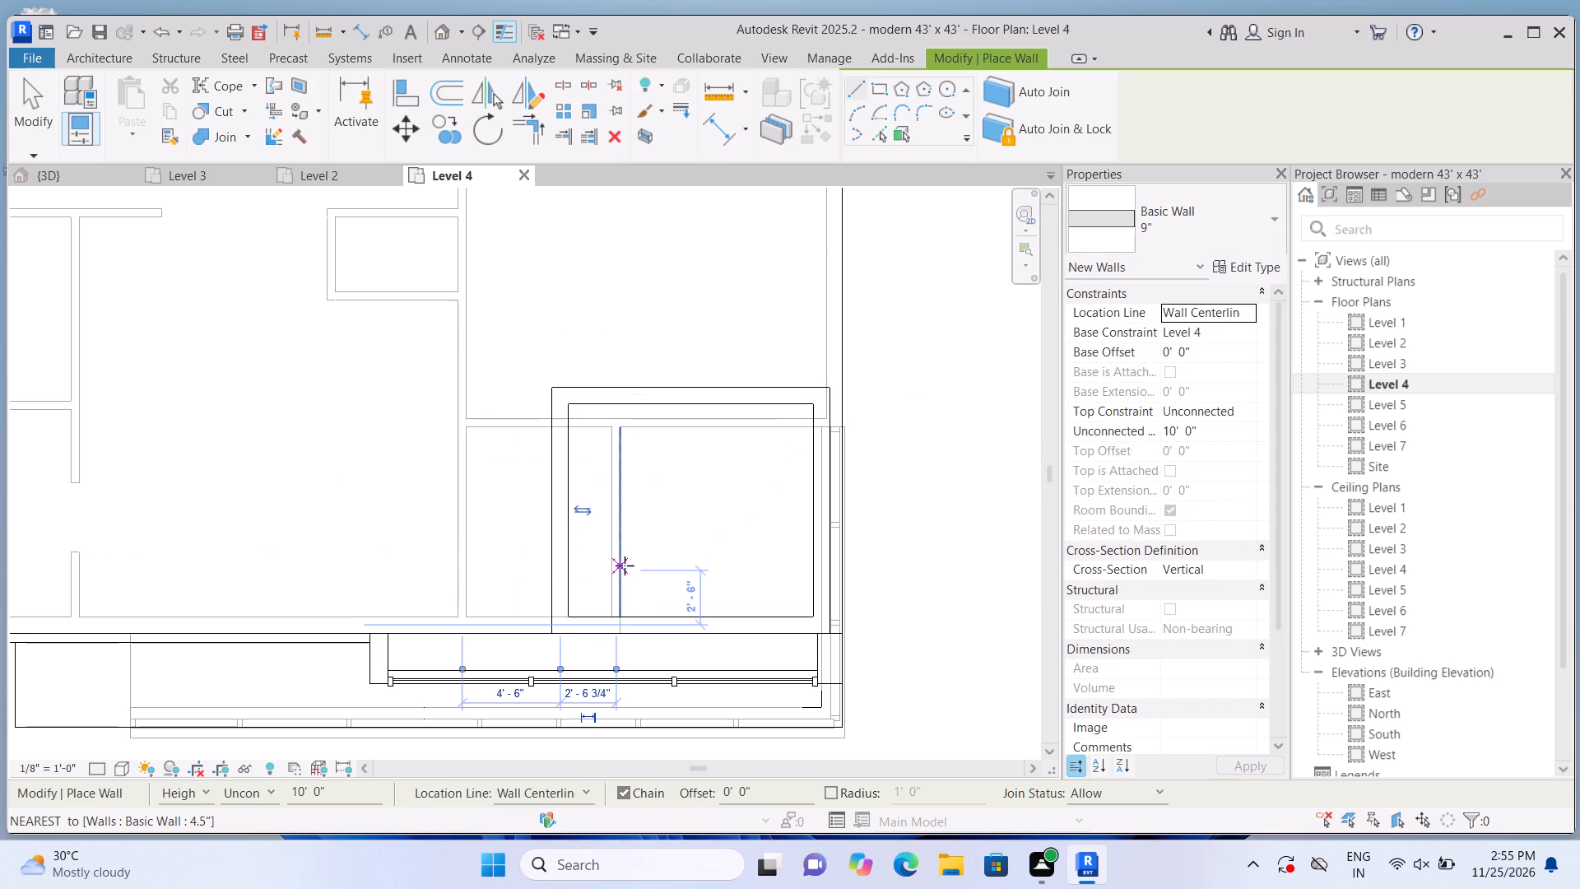
key(Escape)
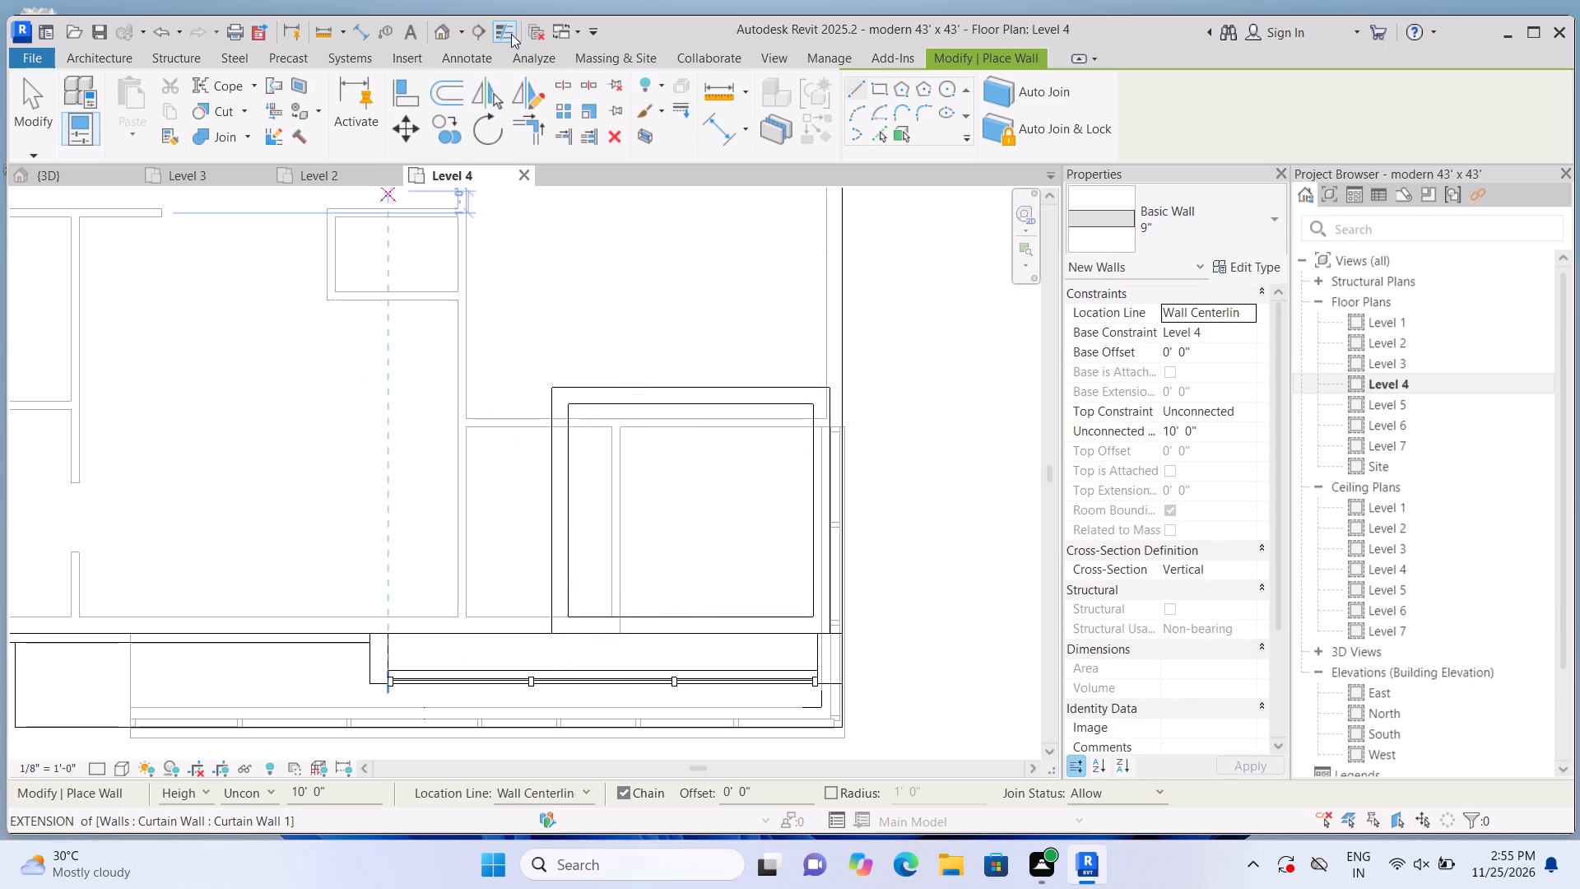
Examine the new rooftop room and the surrounding roof in the 3D view from the building's front-right corner.
click(439, 30)
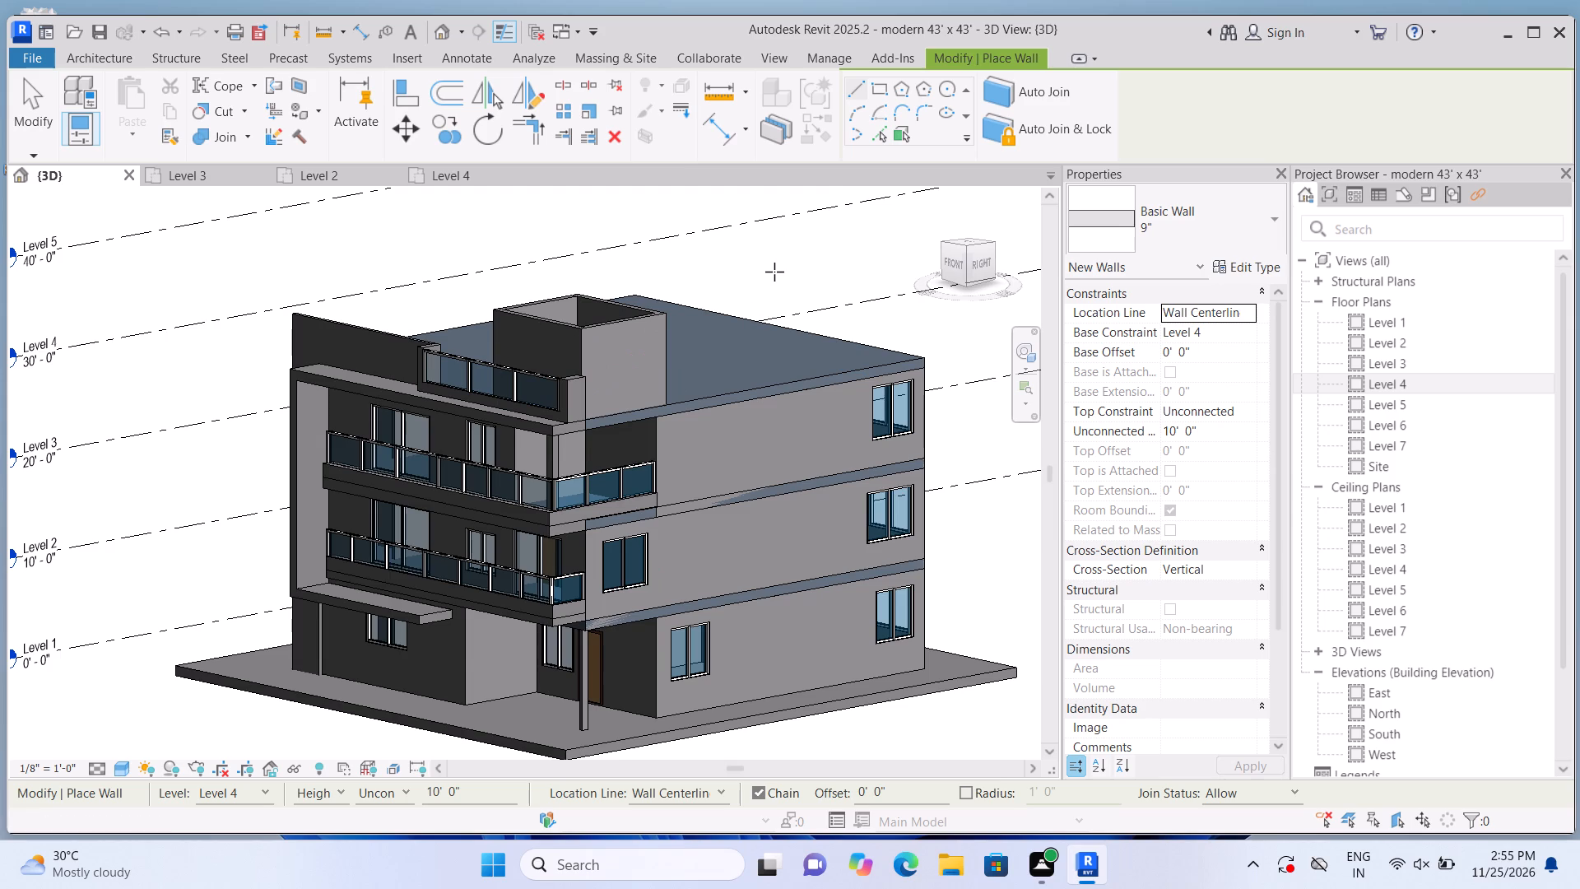
scroll(775, 272, up, 1)
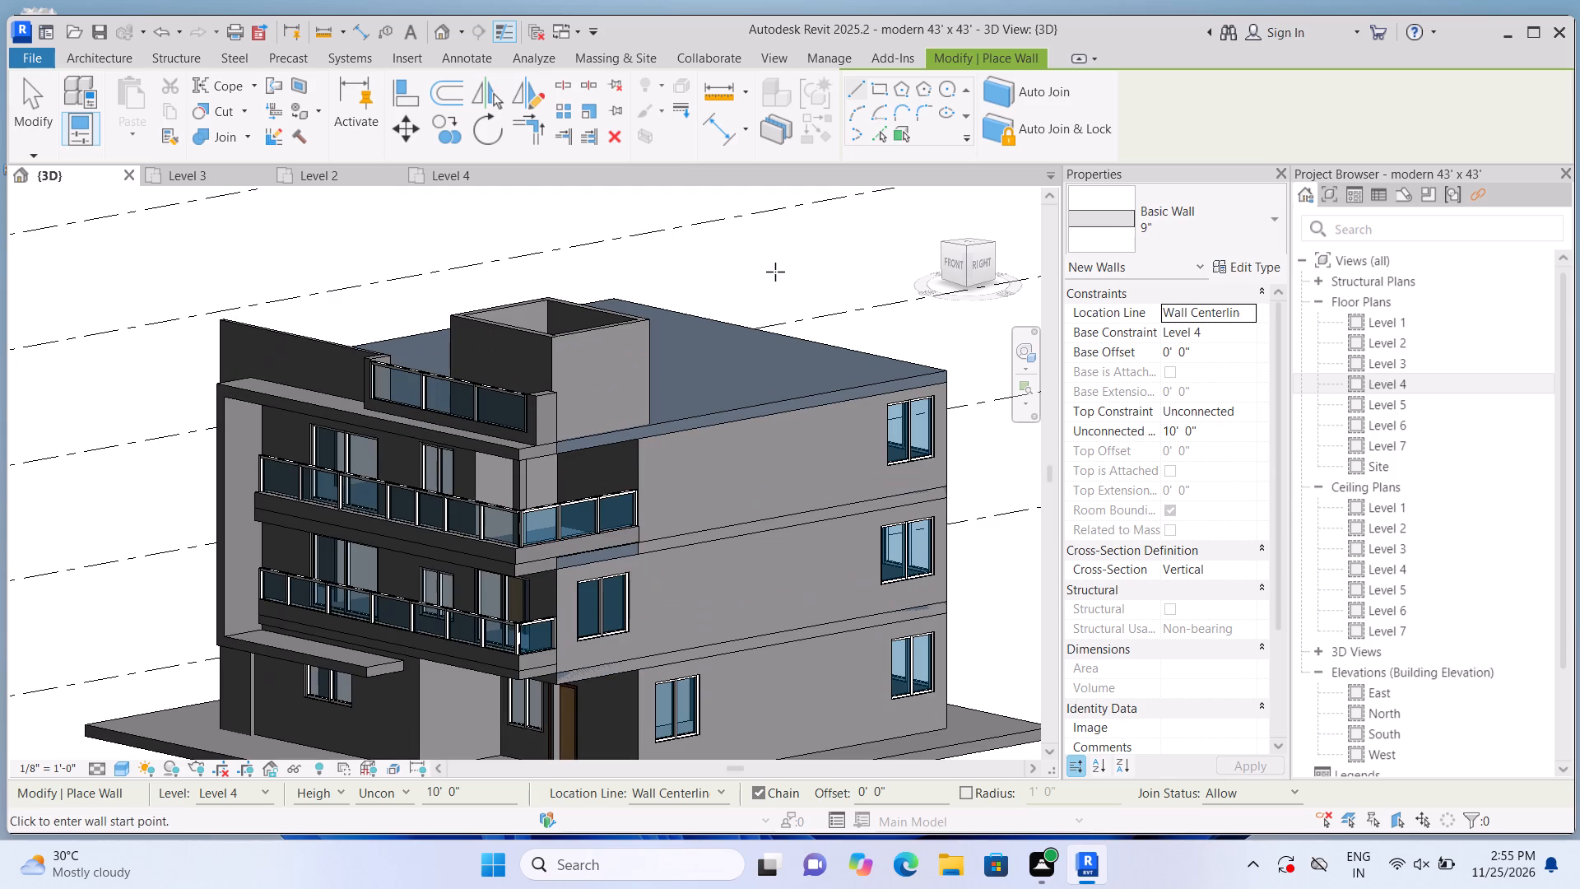
scroll(737, 270, down, 1)
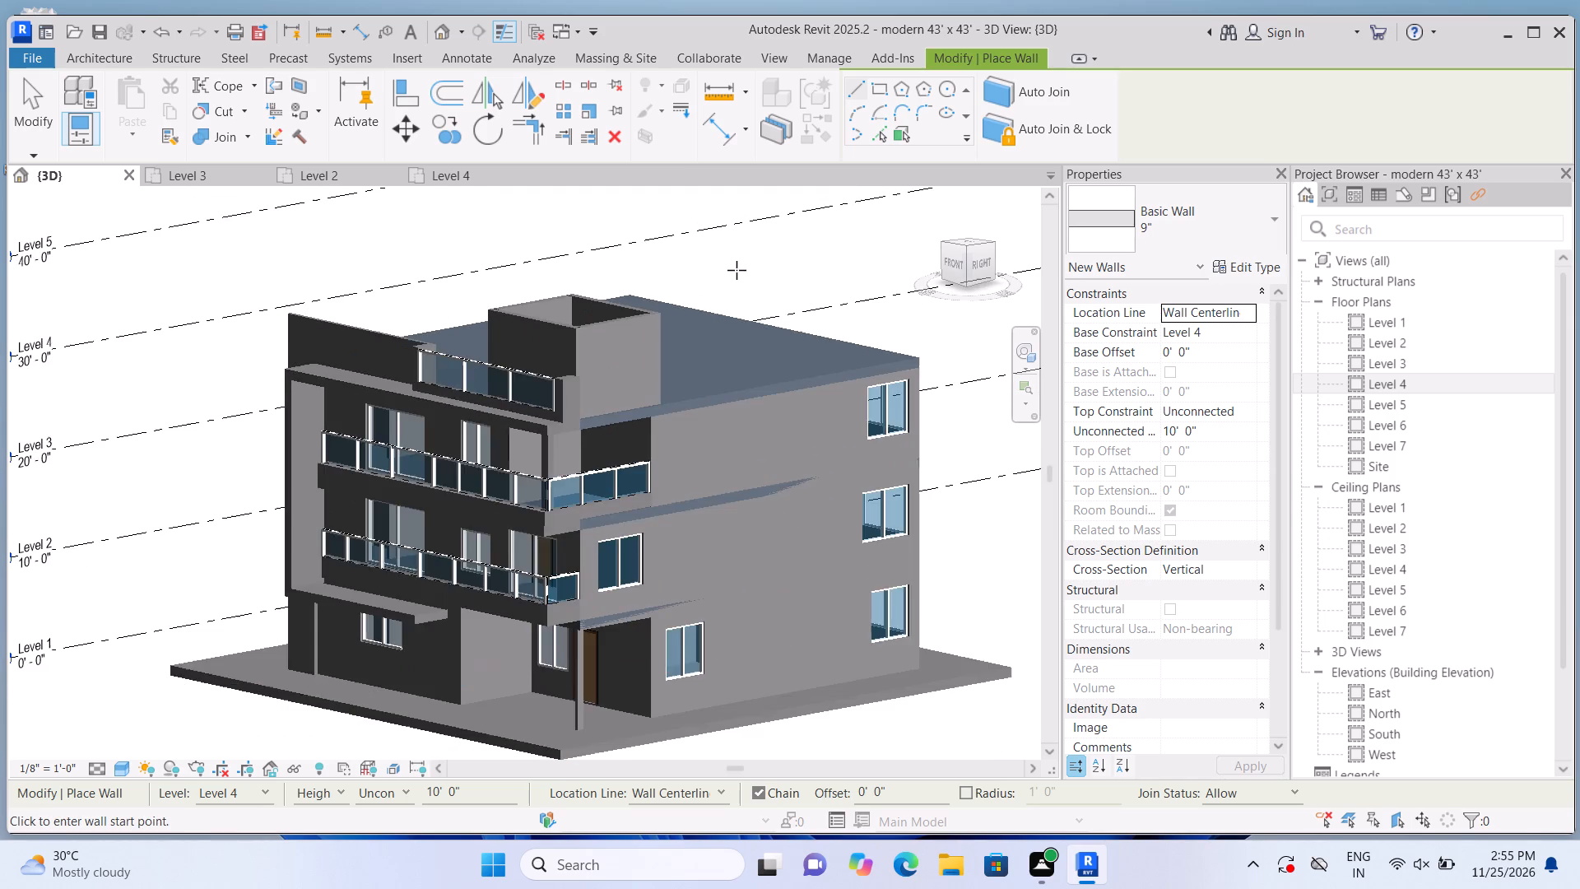
scroll(738, 269, down, 1)
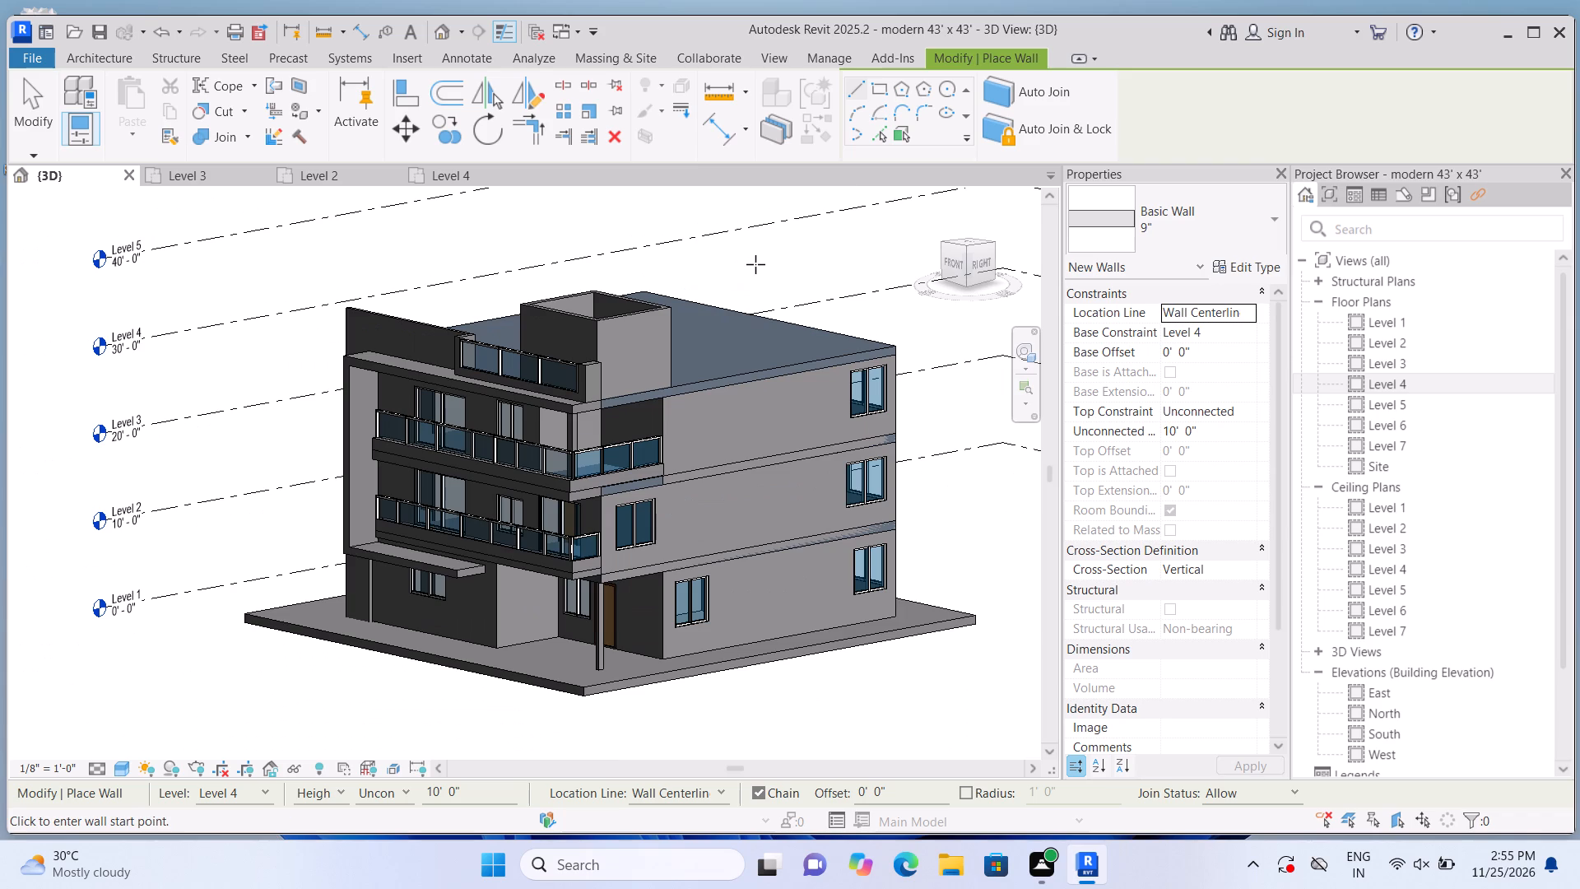
scroll(749, 284, up, 3)
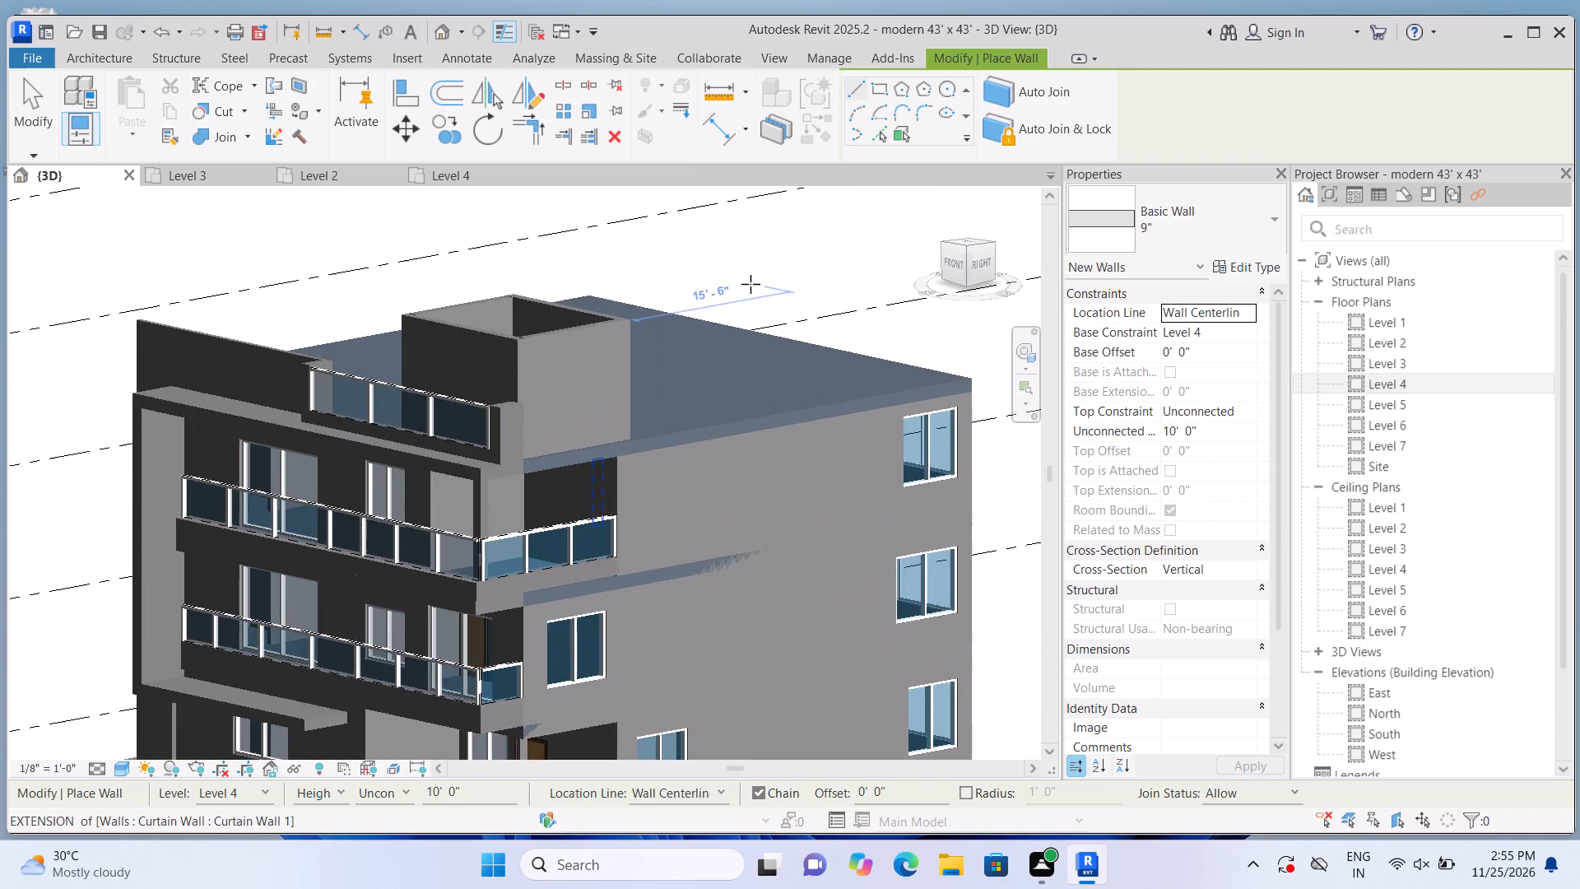
scroll(754, 284, down, 1)
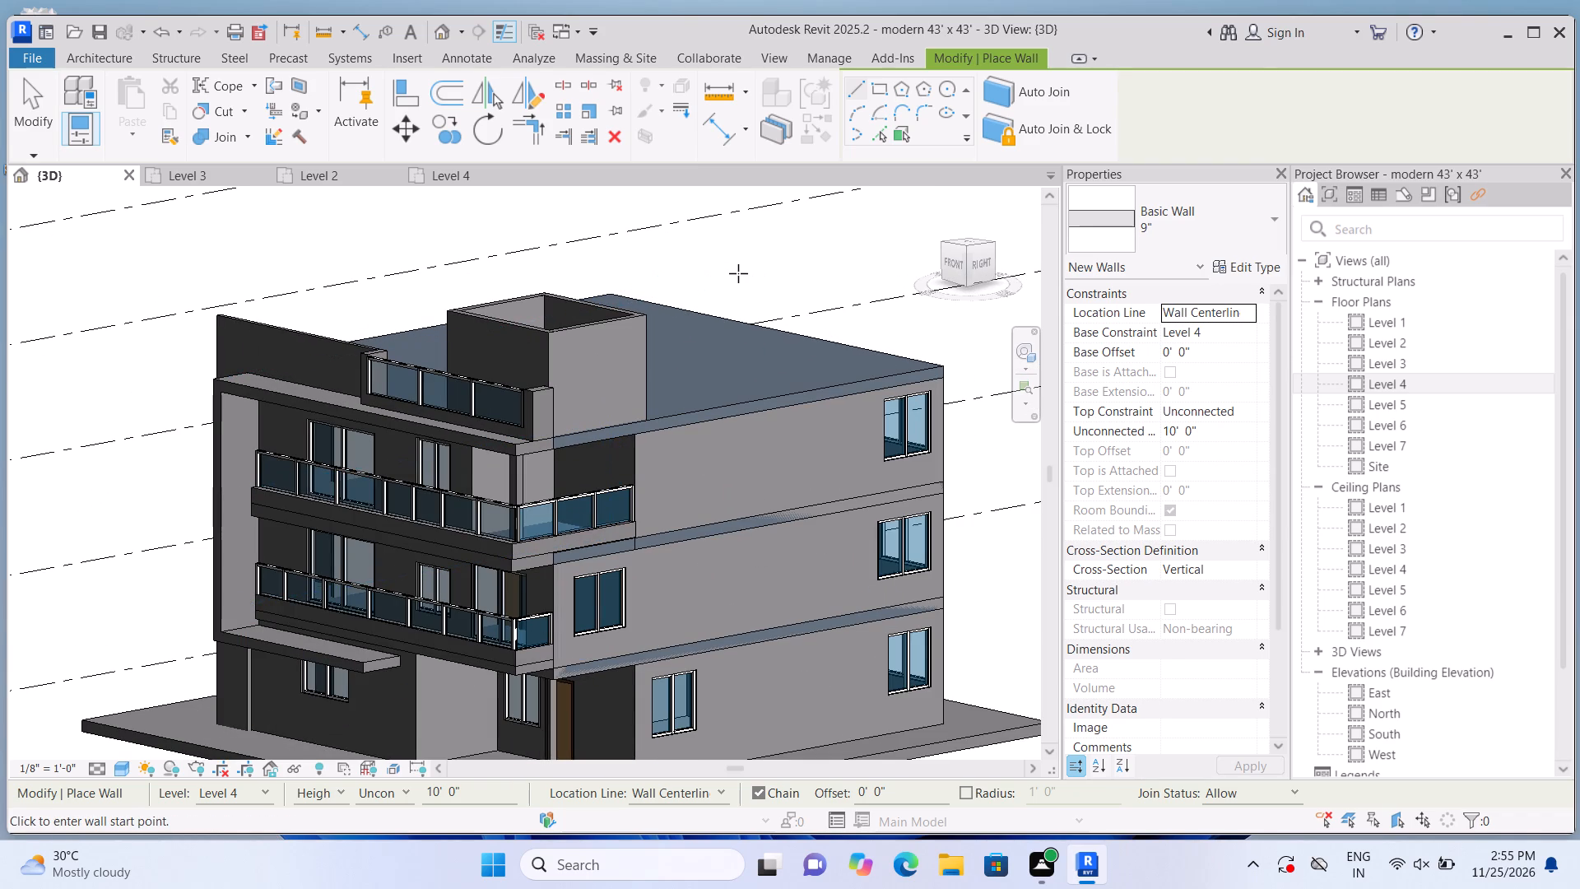
key(Escape)
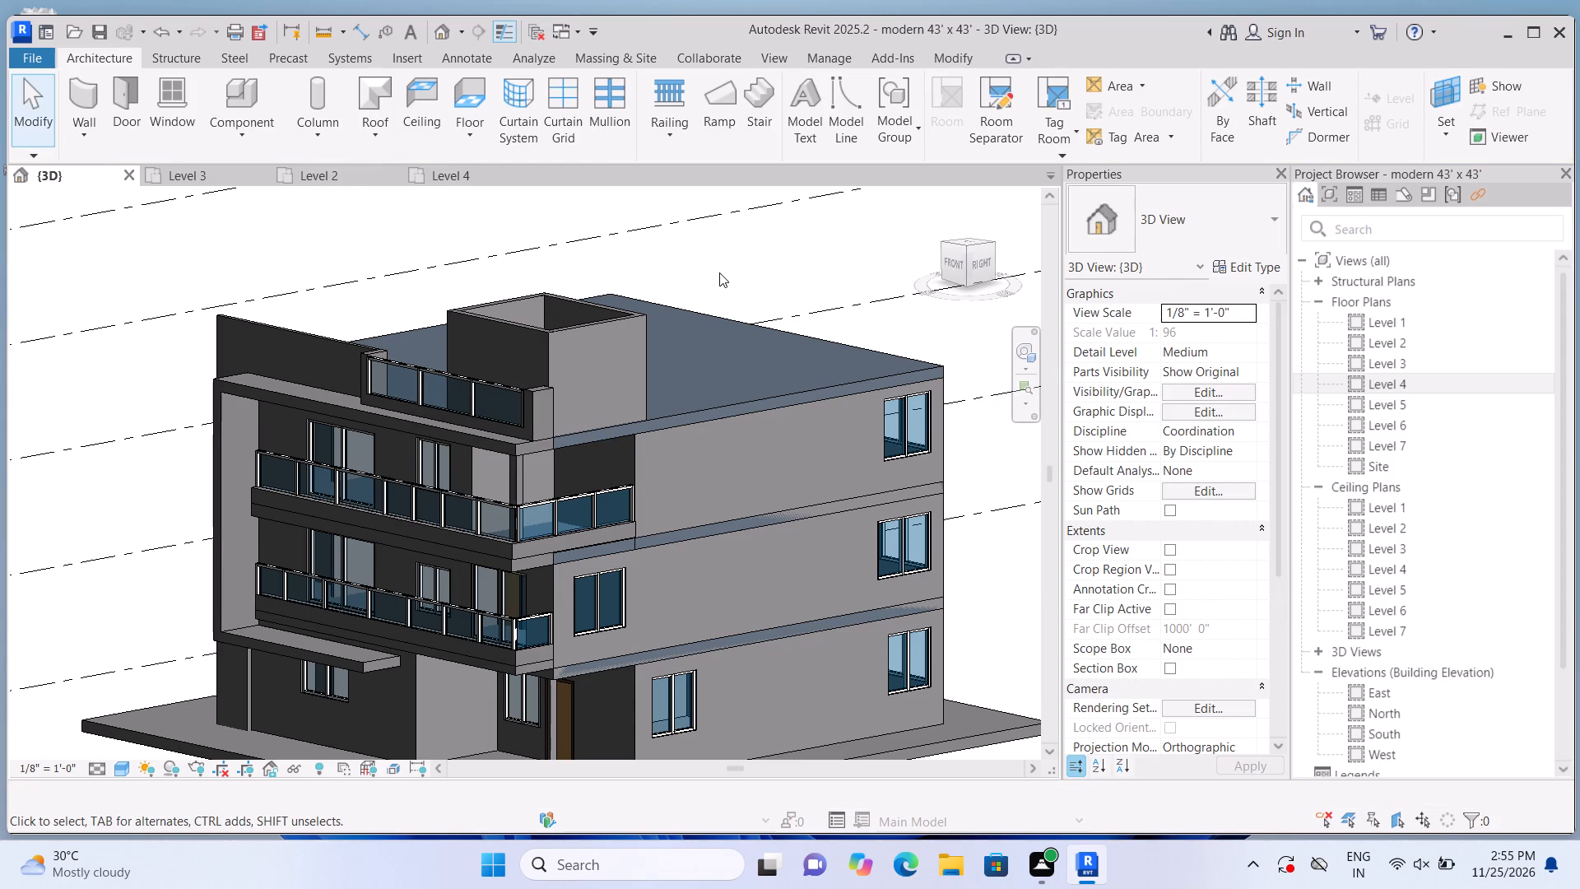
scroll(756, 288, down, 2)
scroll(768, 288, up, 1)
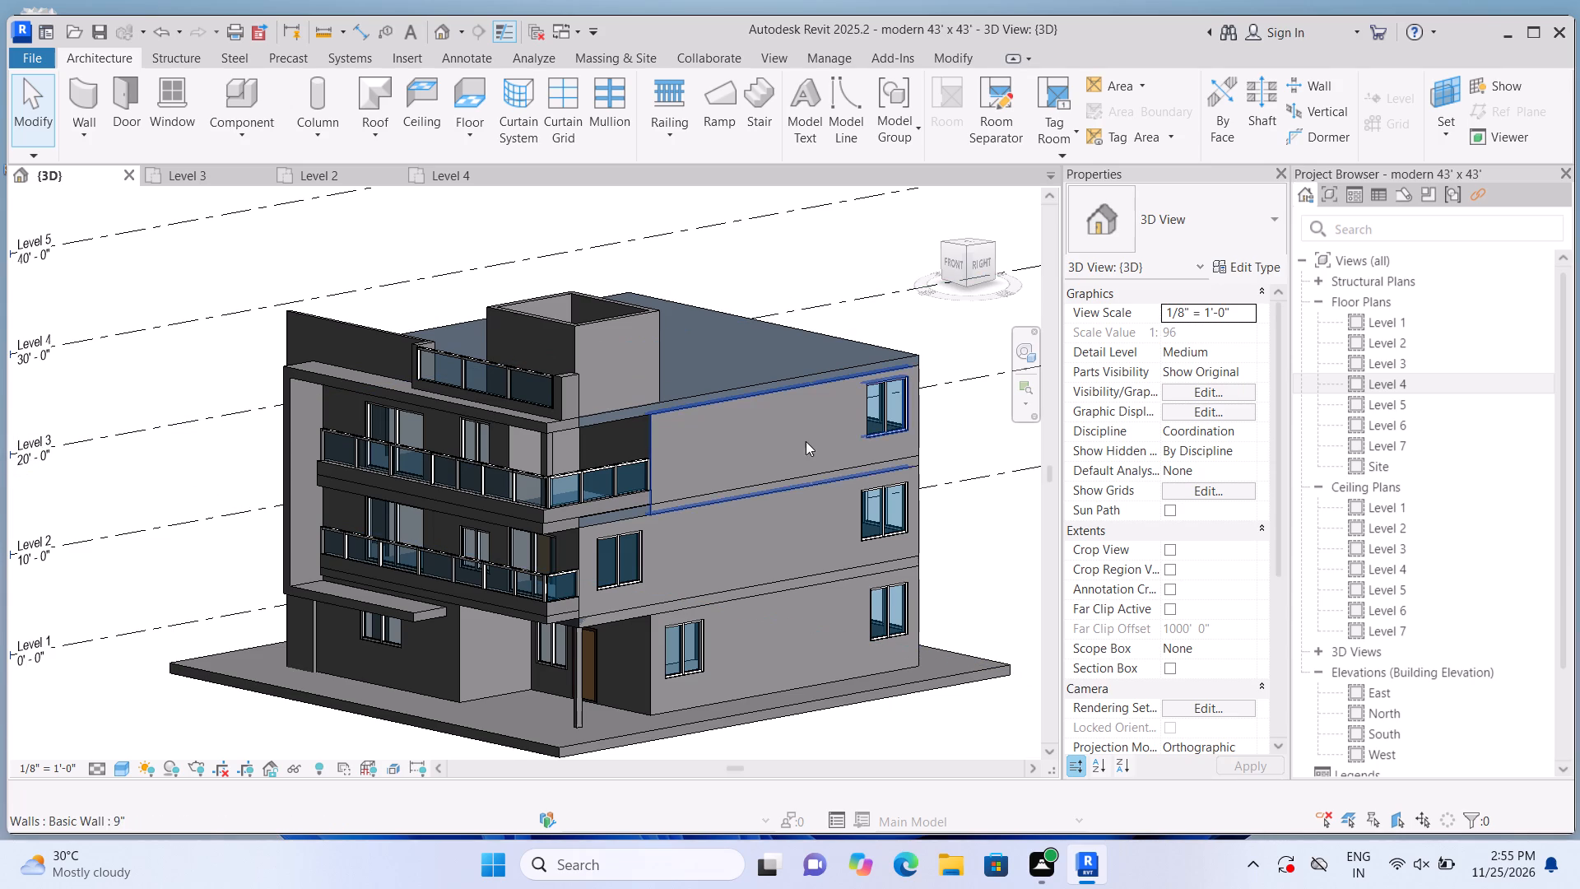
scroll(309, 696, up, 9)
scroll(280, 635, down, 8)
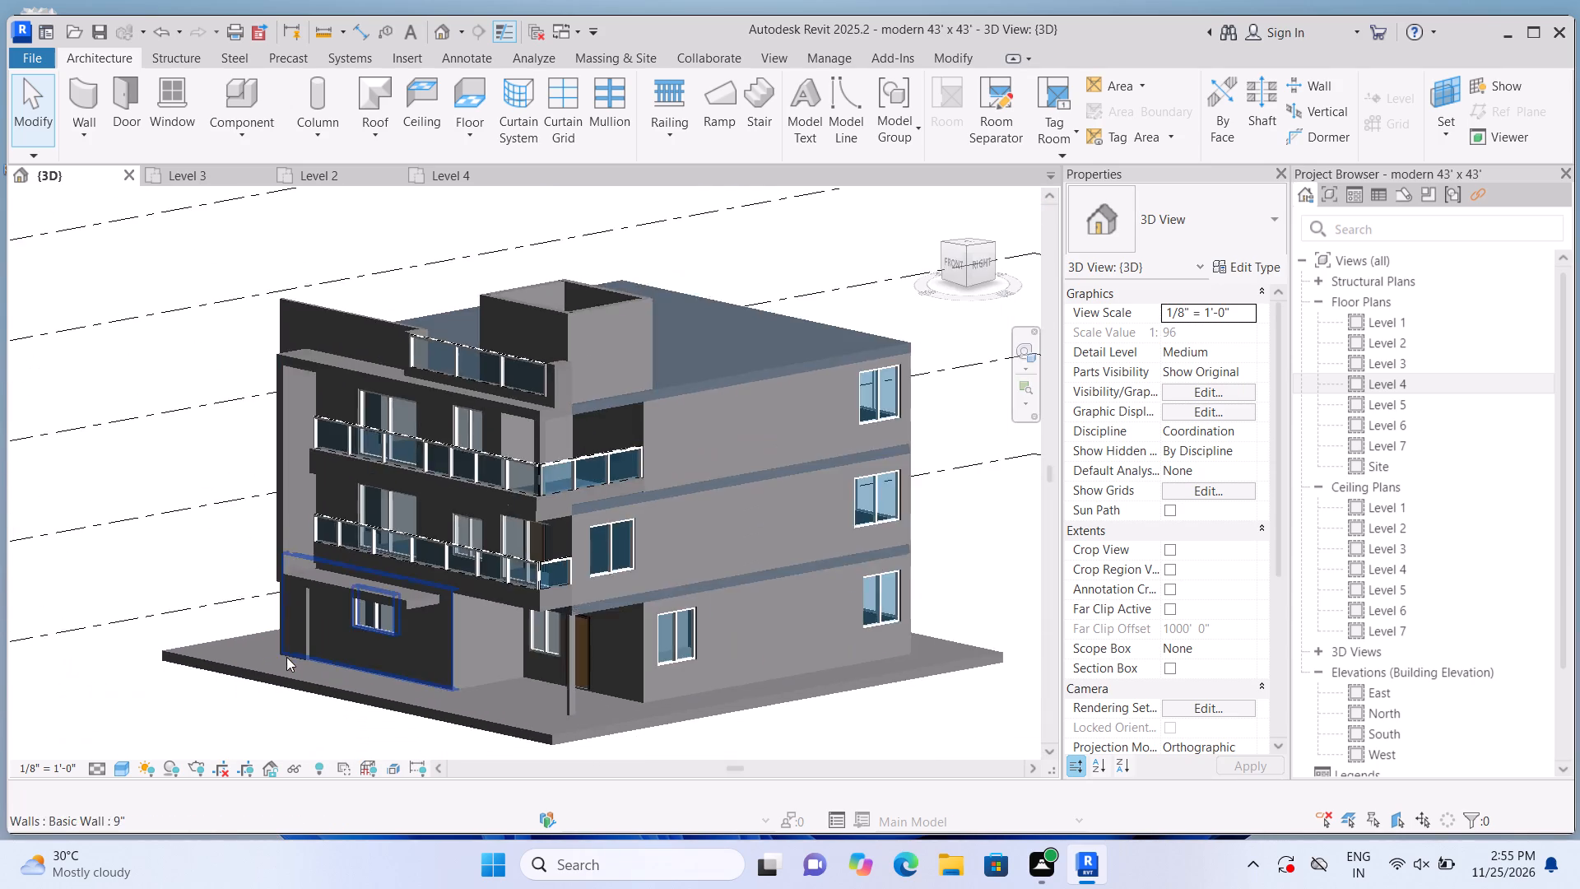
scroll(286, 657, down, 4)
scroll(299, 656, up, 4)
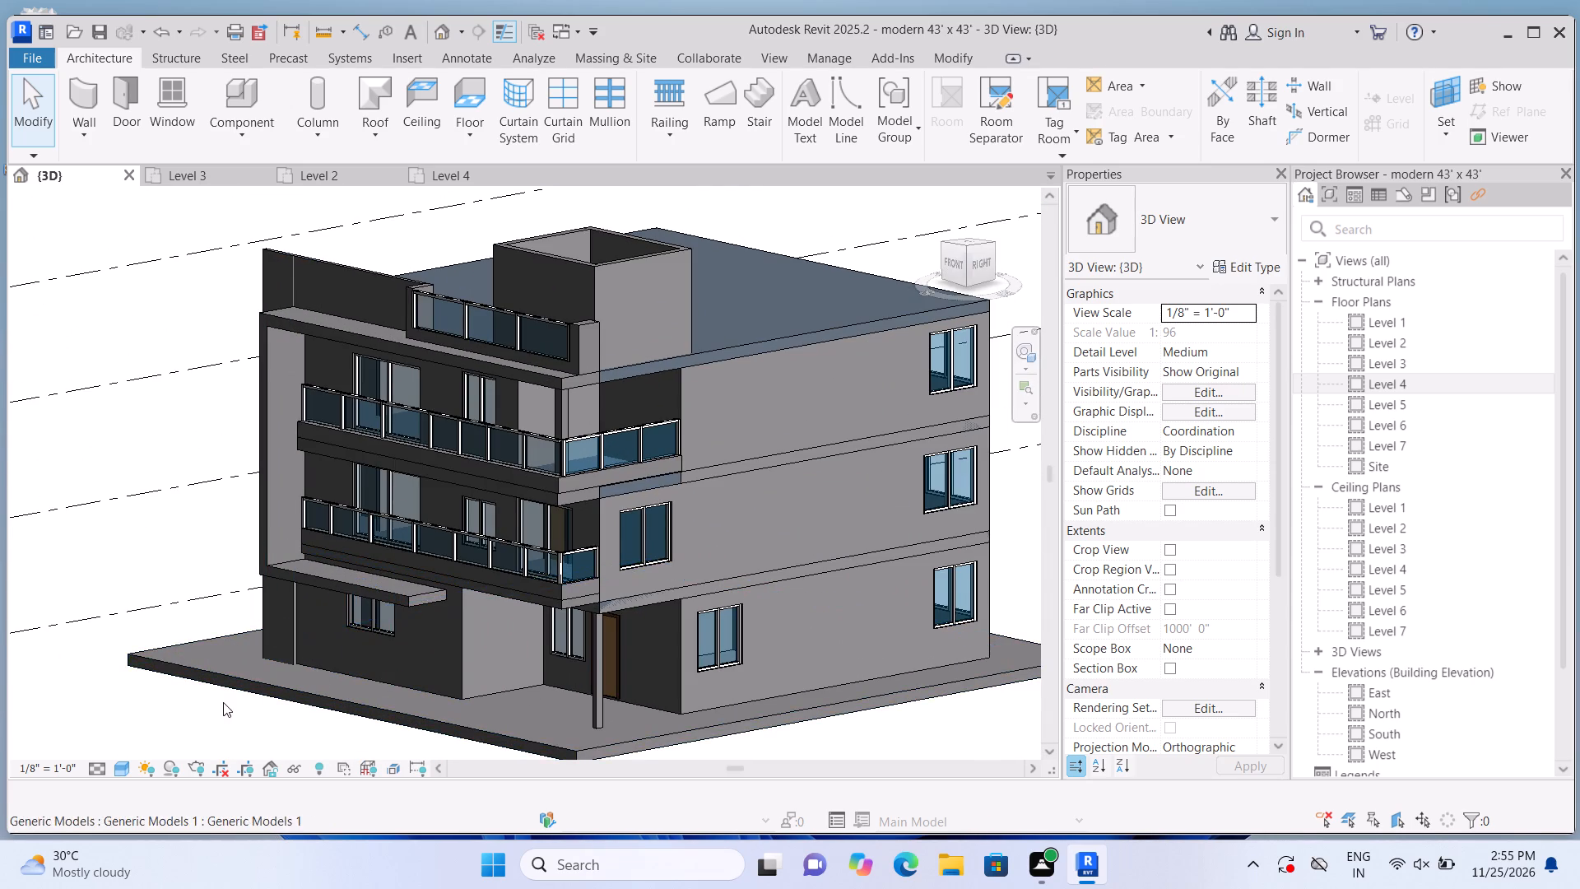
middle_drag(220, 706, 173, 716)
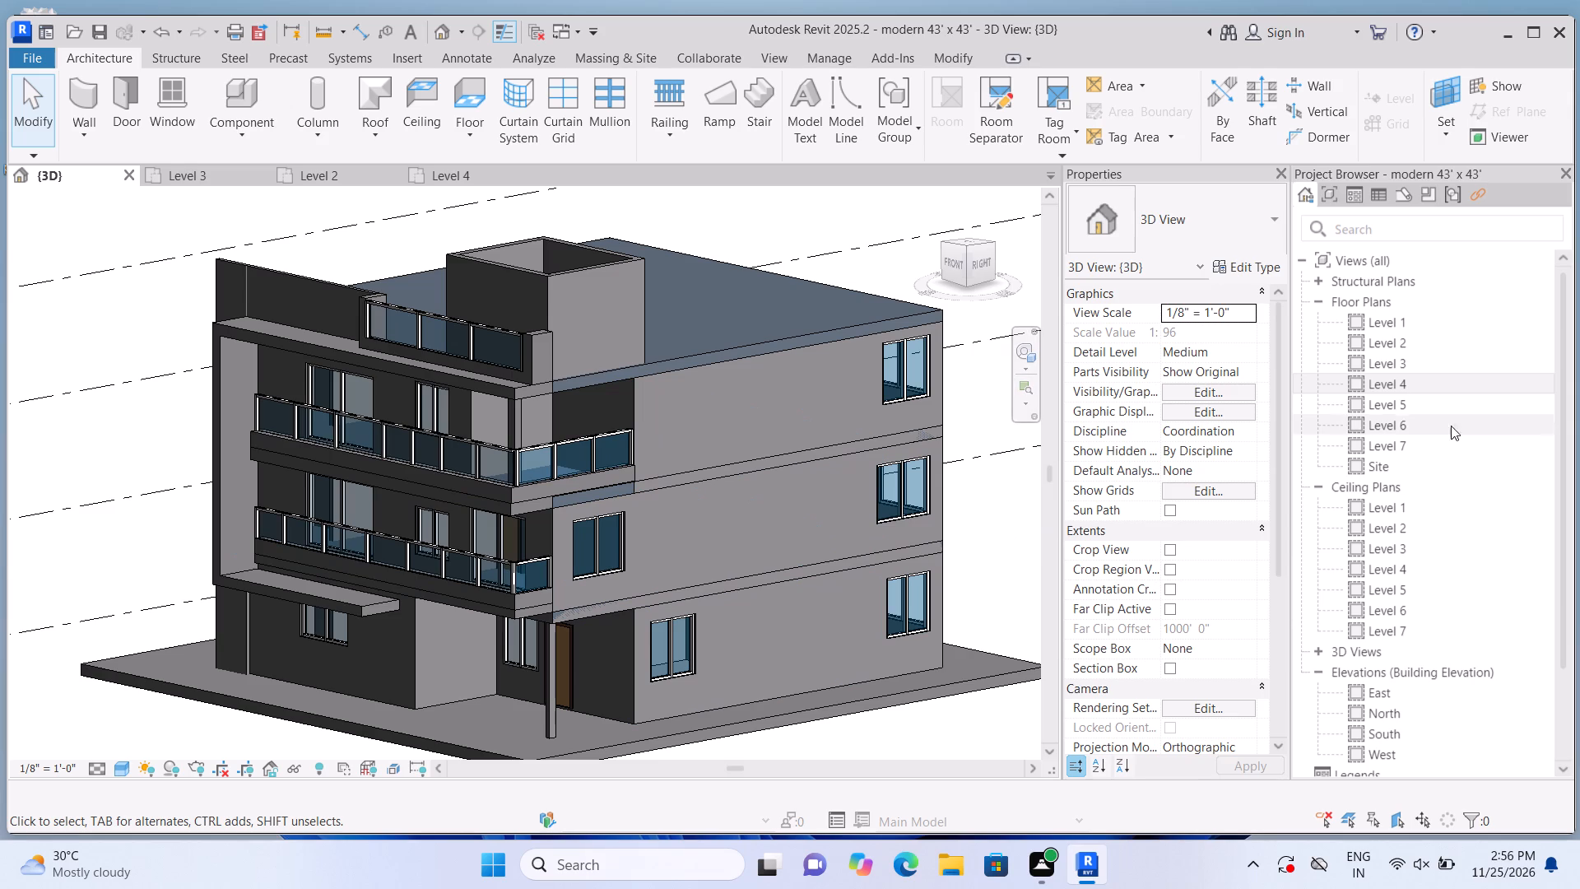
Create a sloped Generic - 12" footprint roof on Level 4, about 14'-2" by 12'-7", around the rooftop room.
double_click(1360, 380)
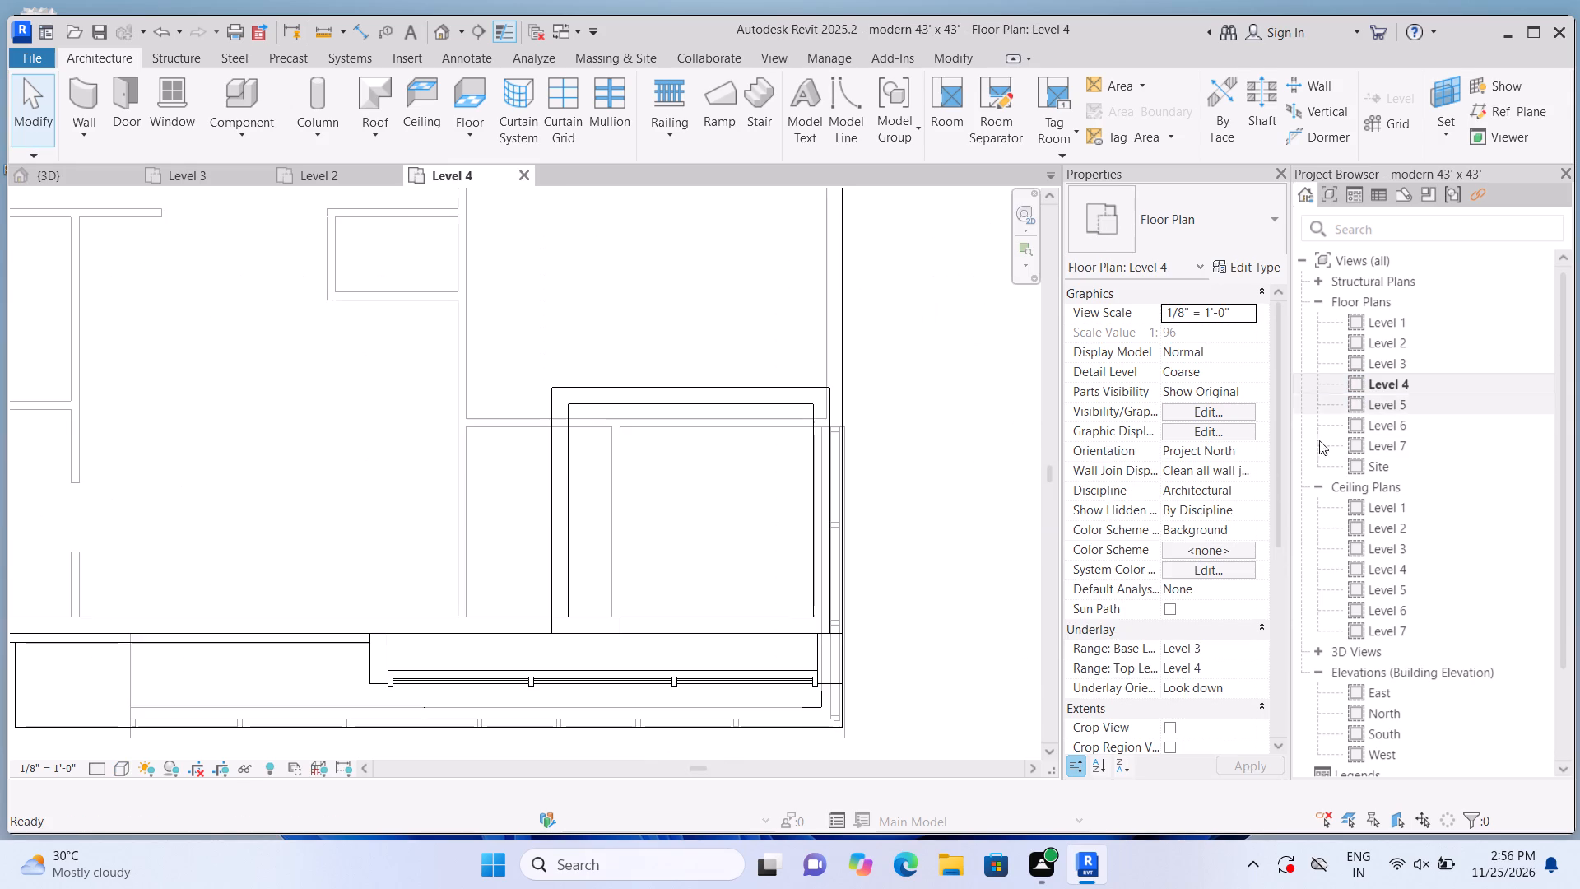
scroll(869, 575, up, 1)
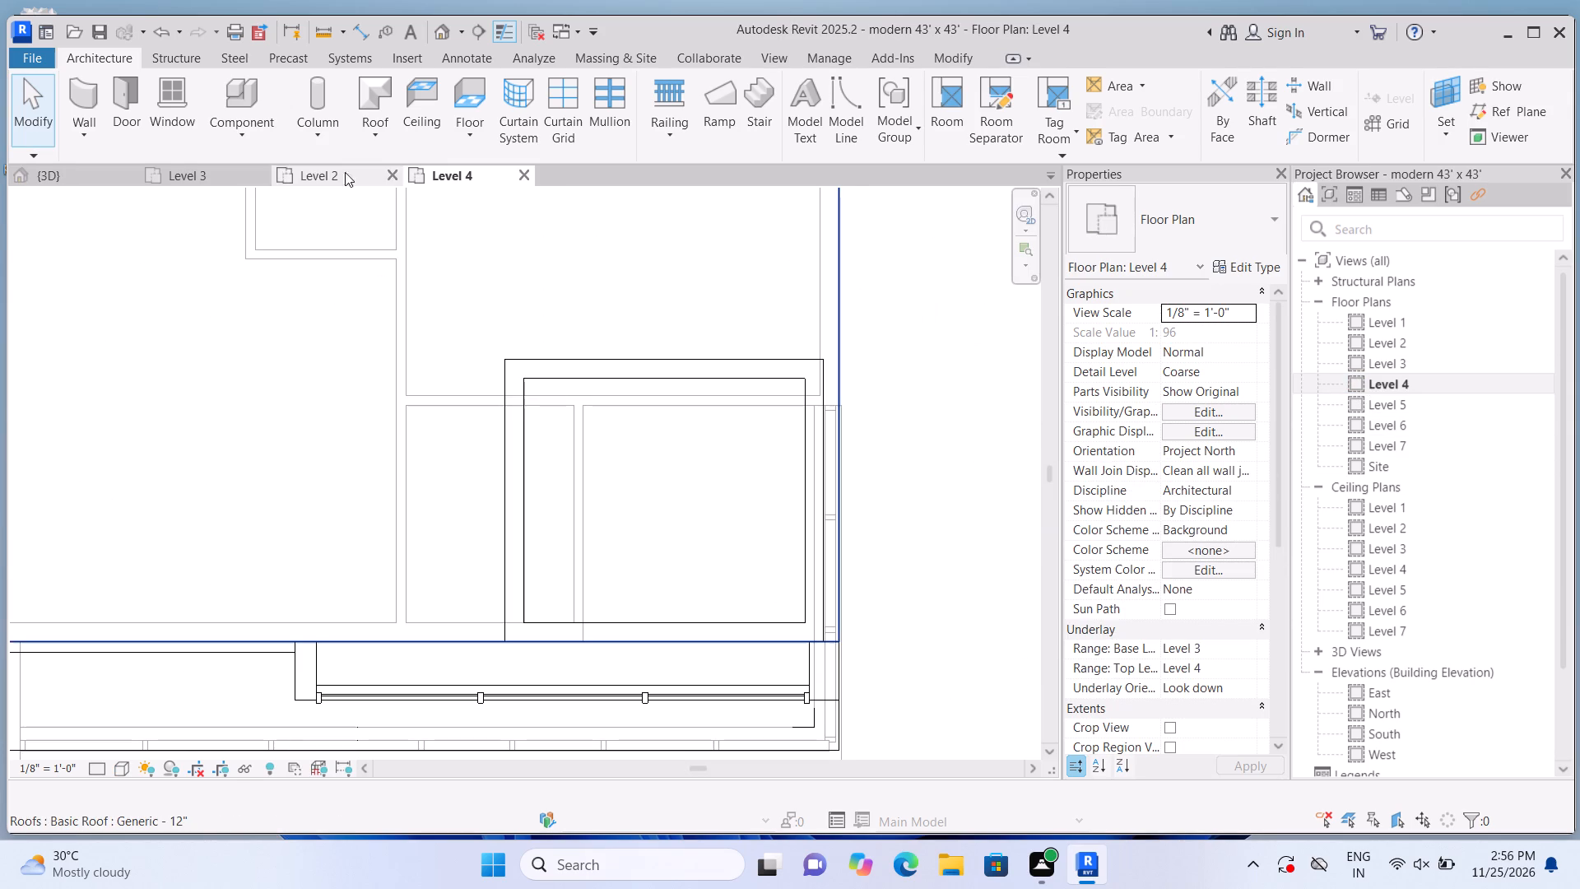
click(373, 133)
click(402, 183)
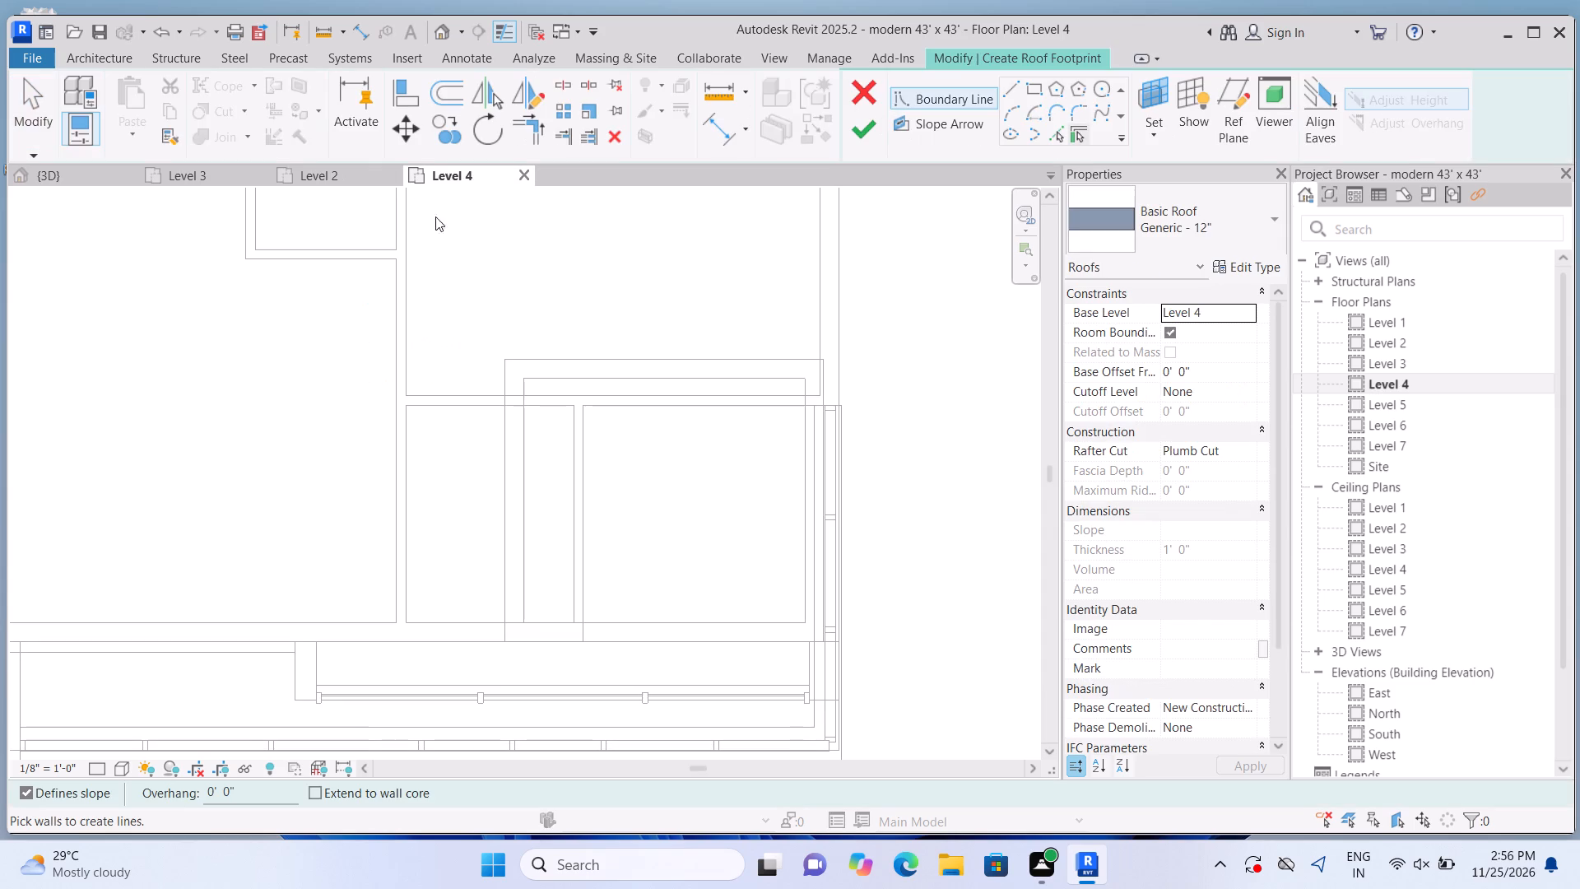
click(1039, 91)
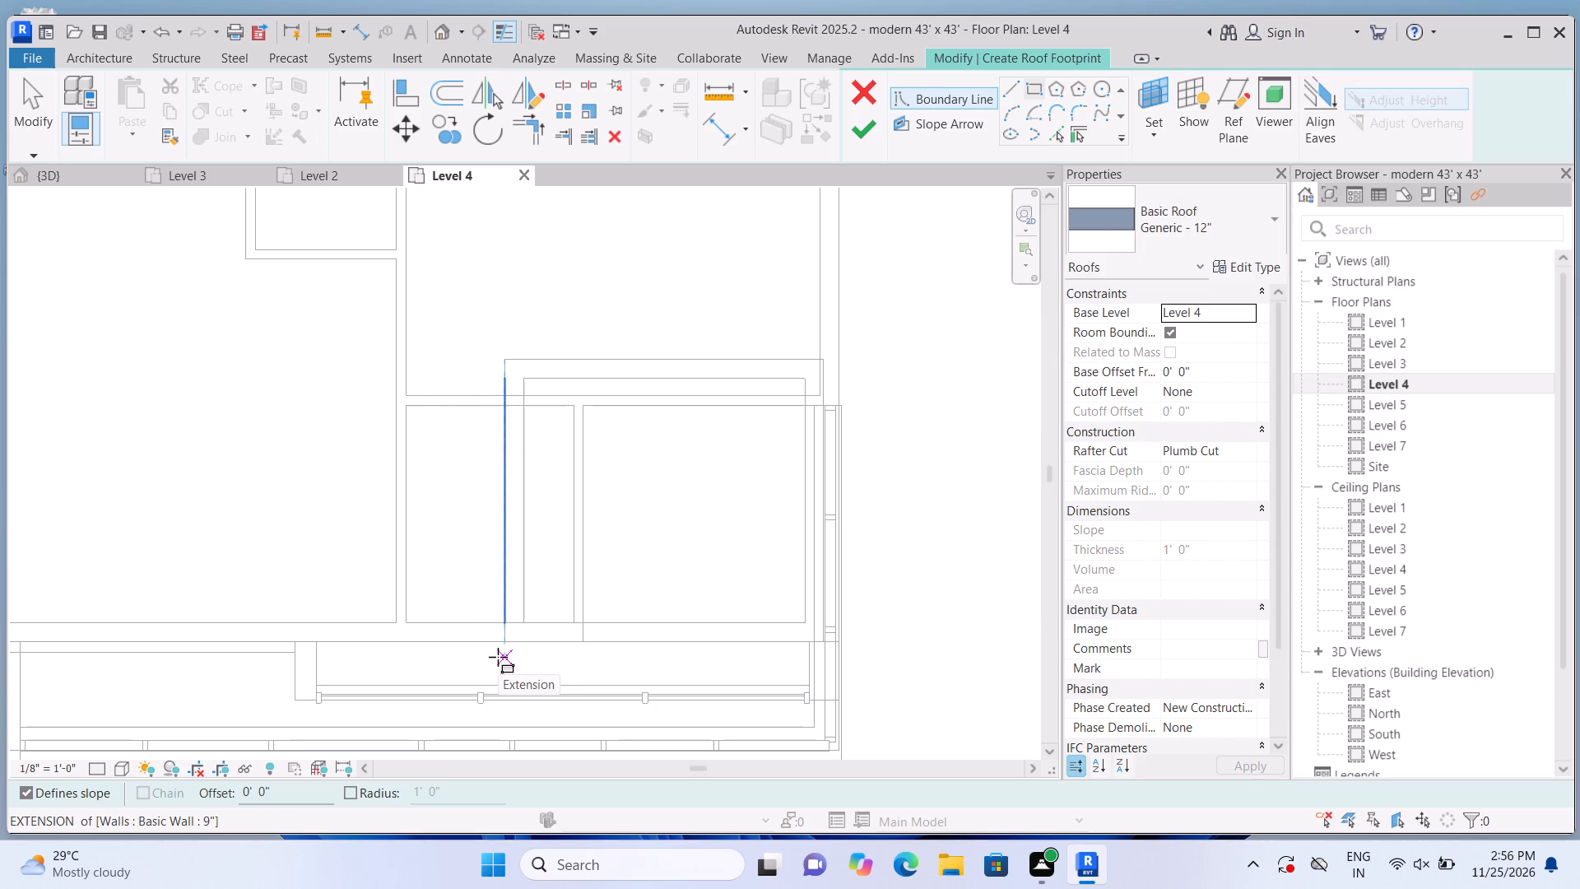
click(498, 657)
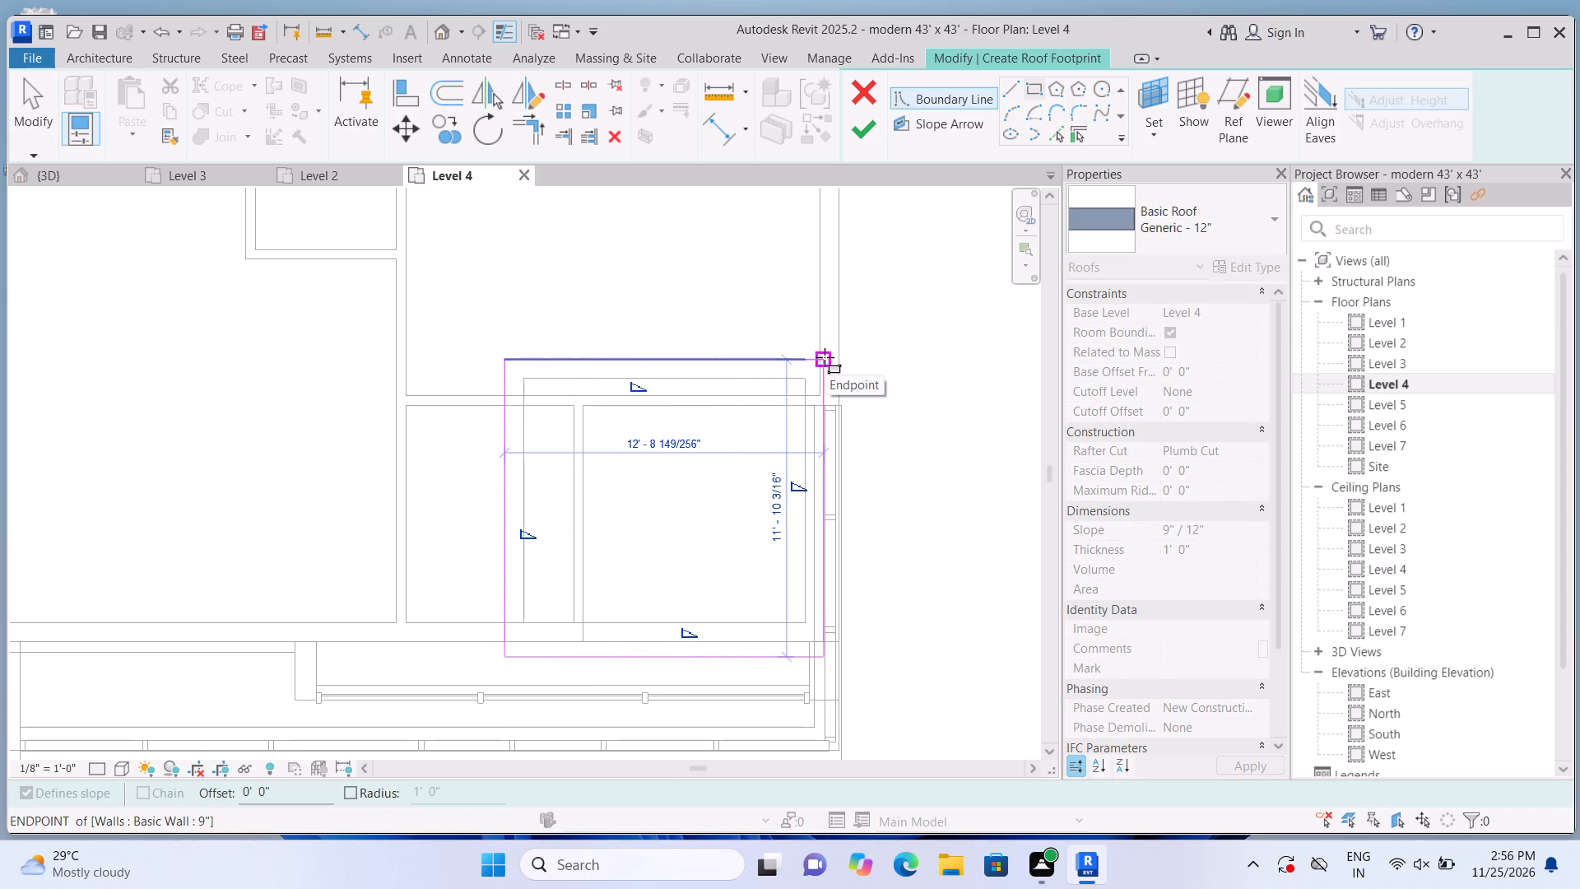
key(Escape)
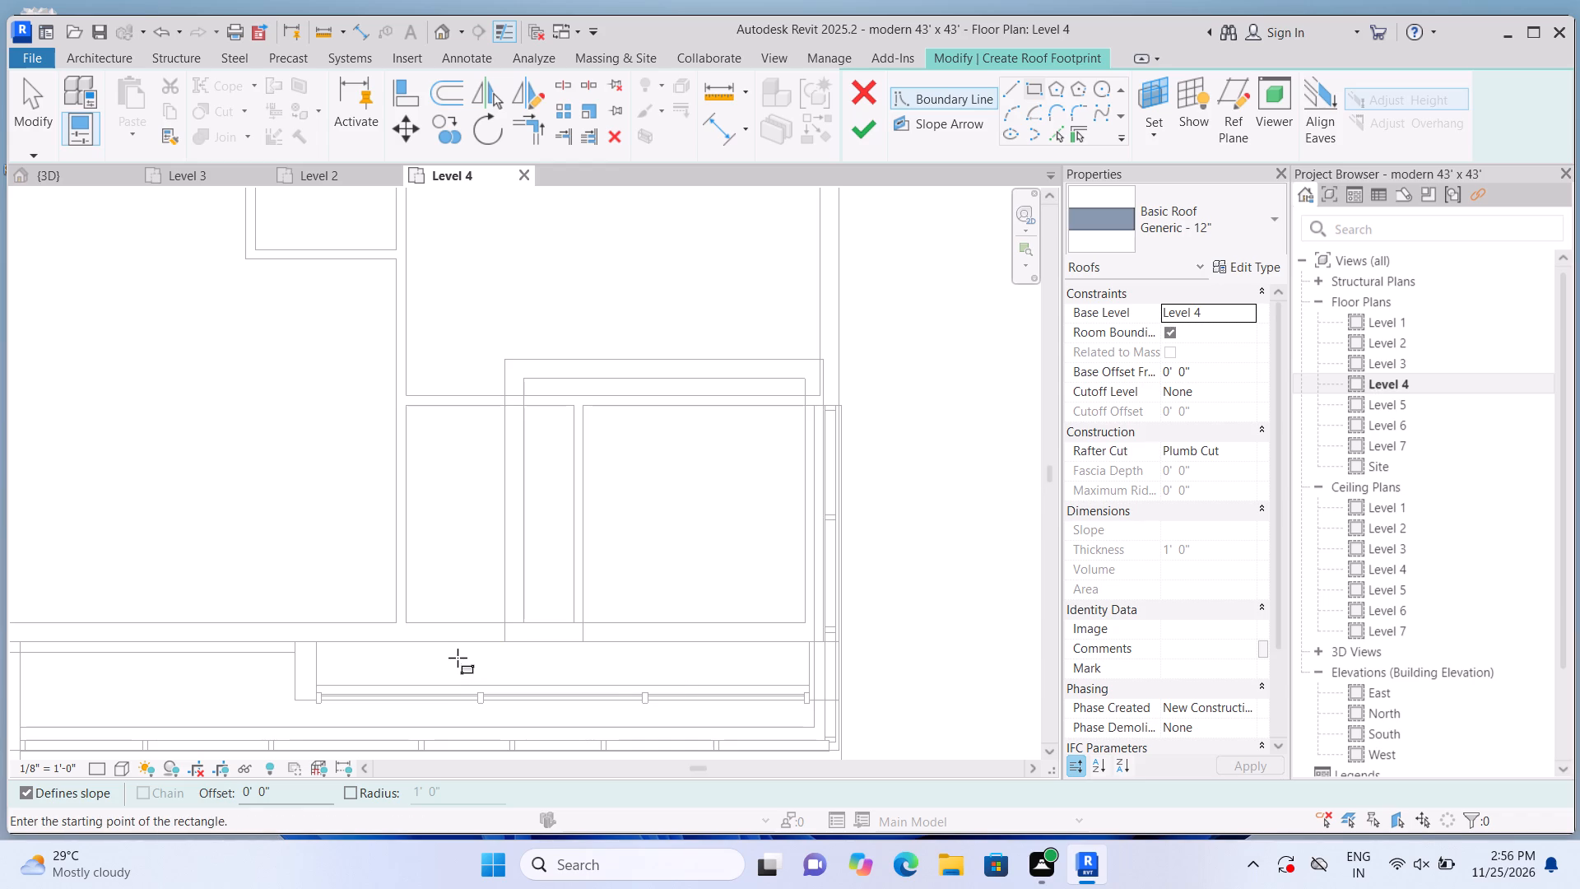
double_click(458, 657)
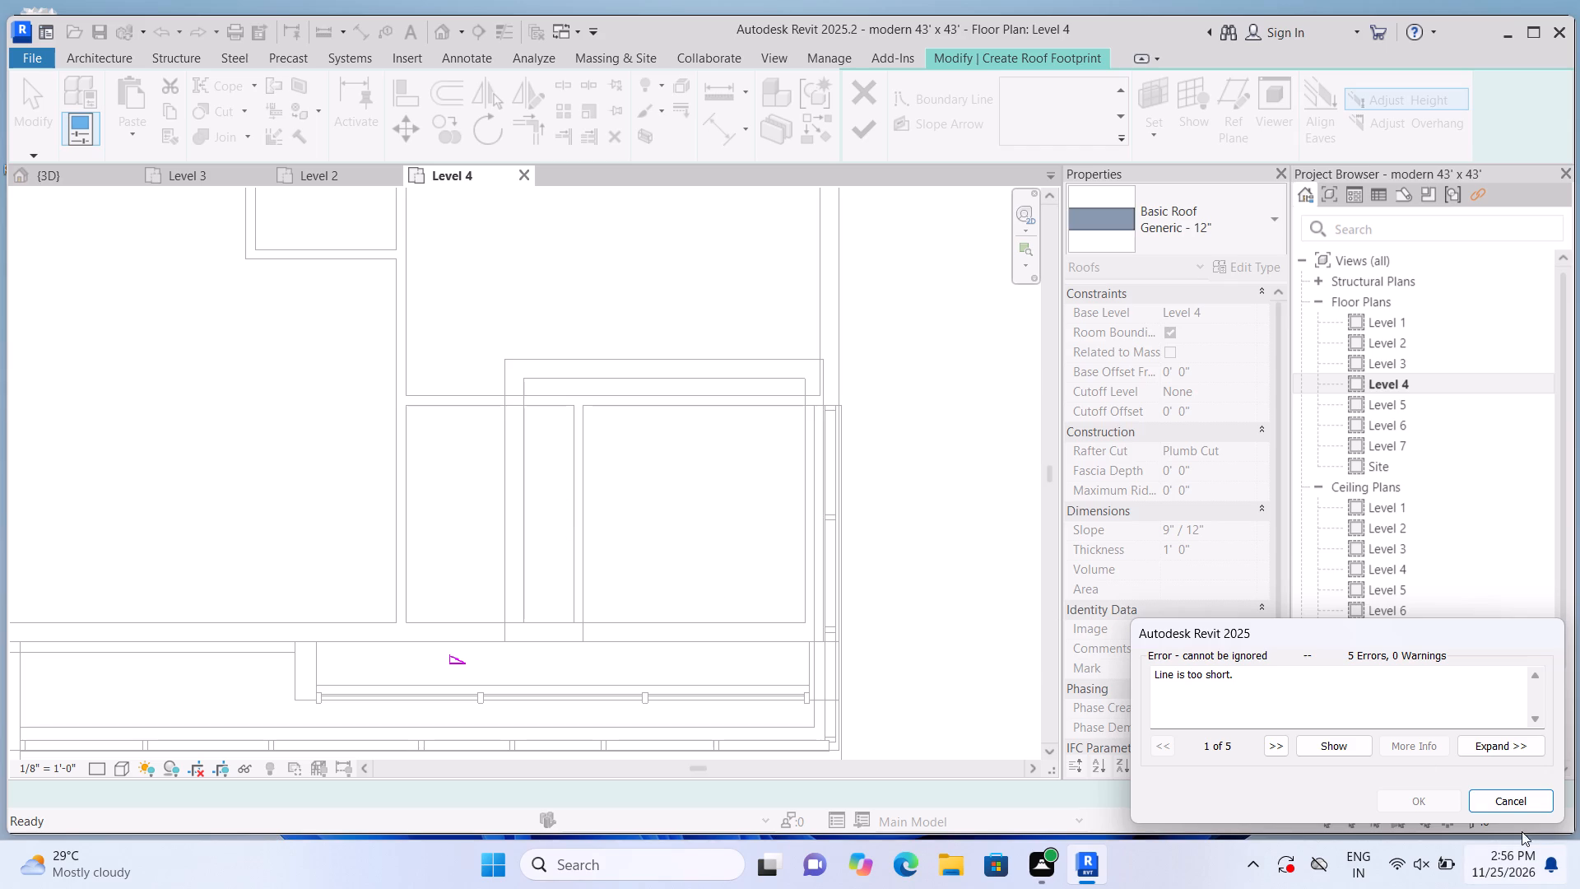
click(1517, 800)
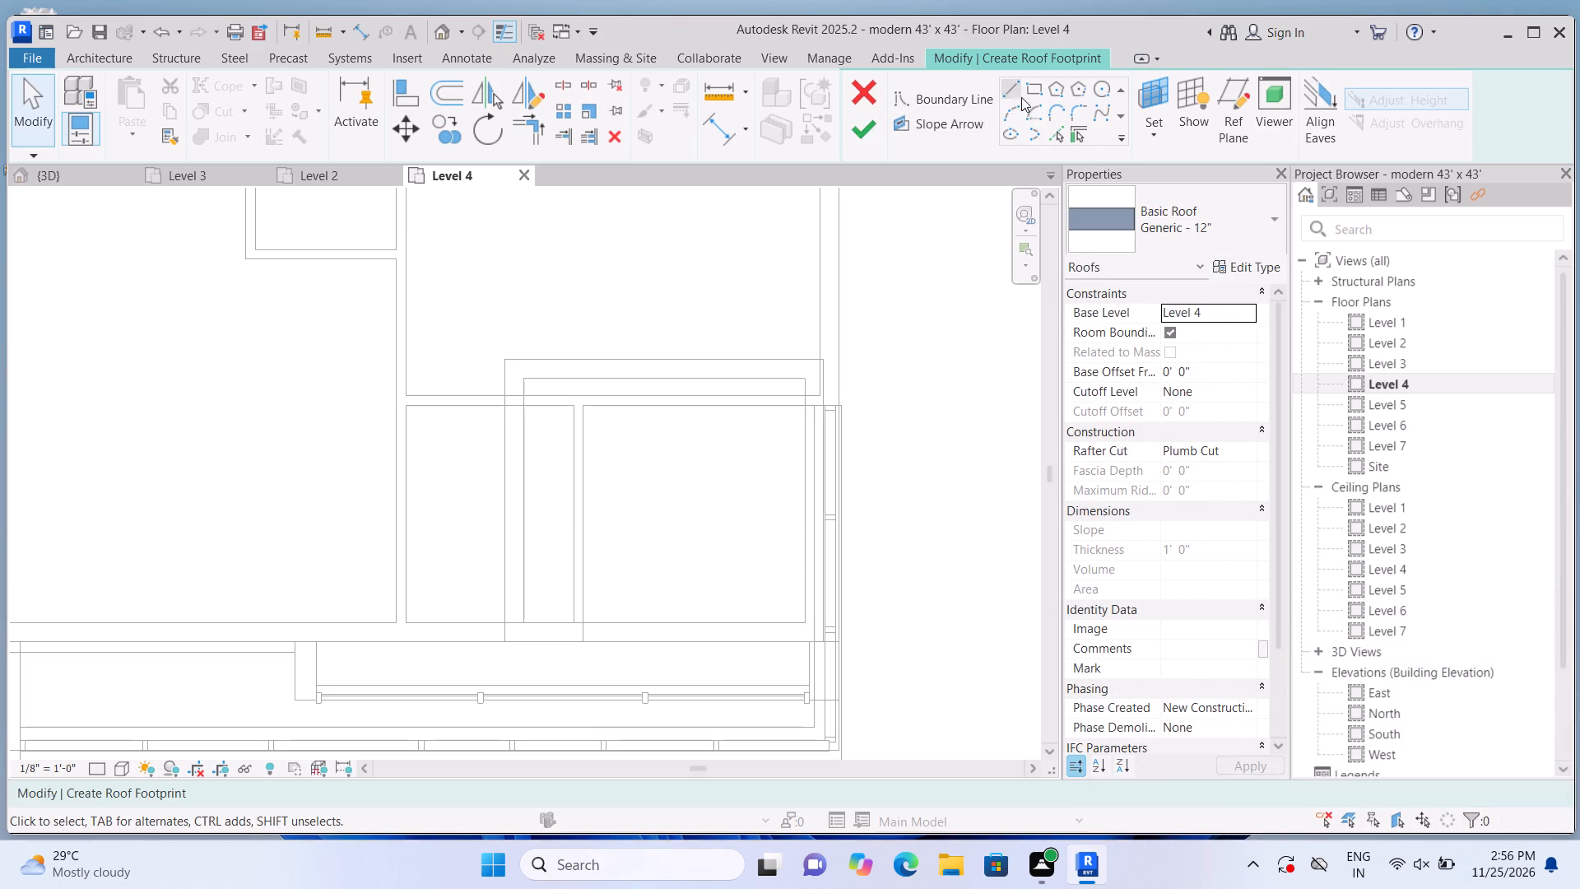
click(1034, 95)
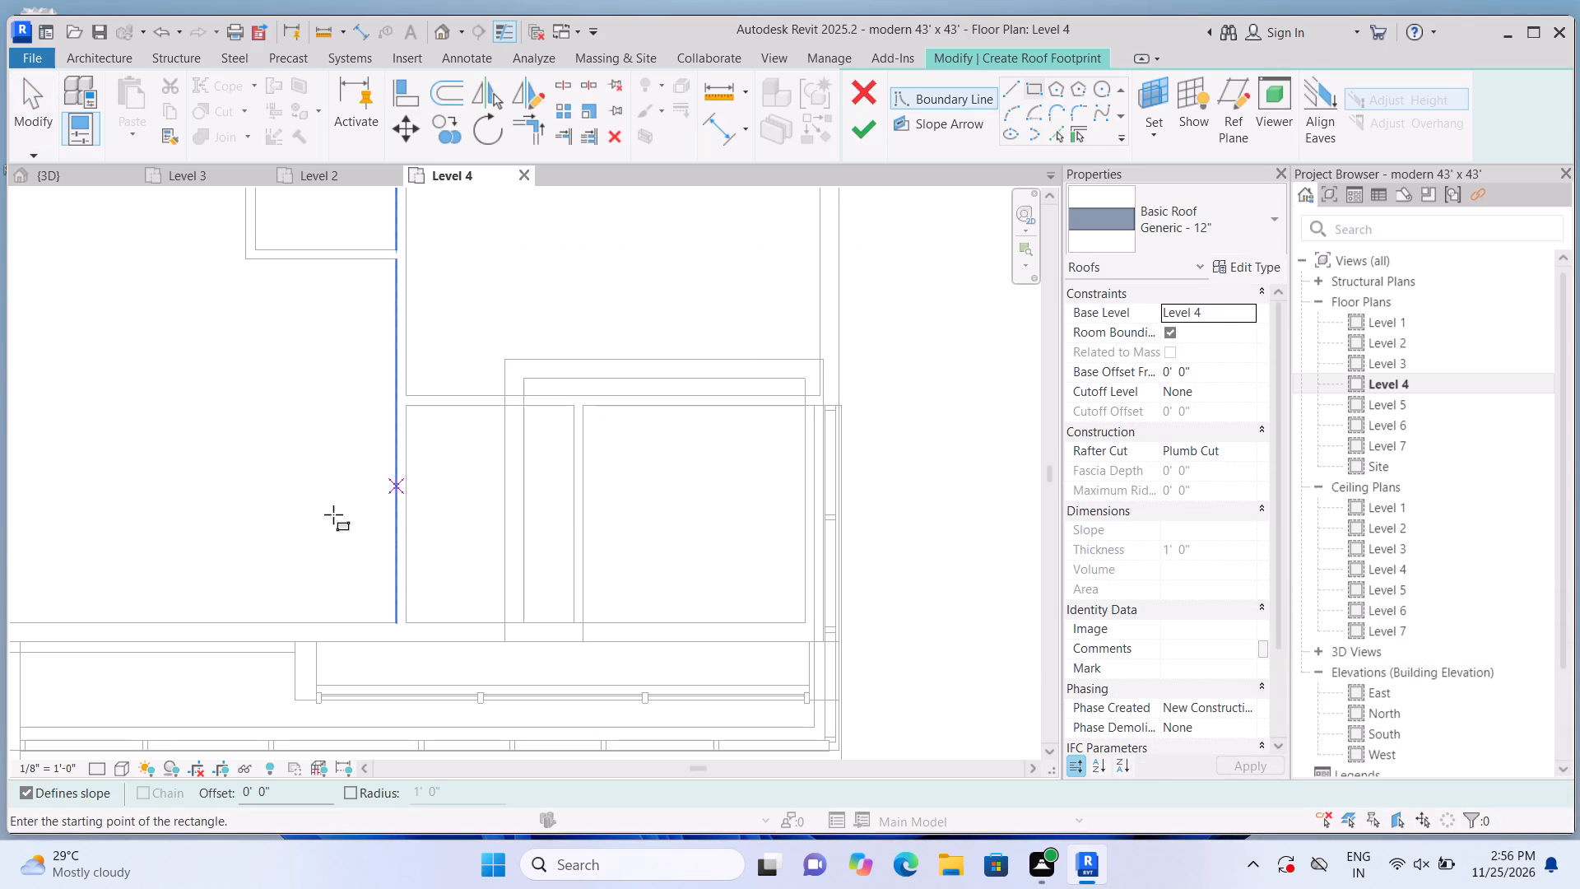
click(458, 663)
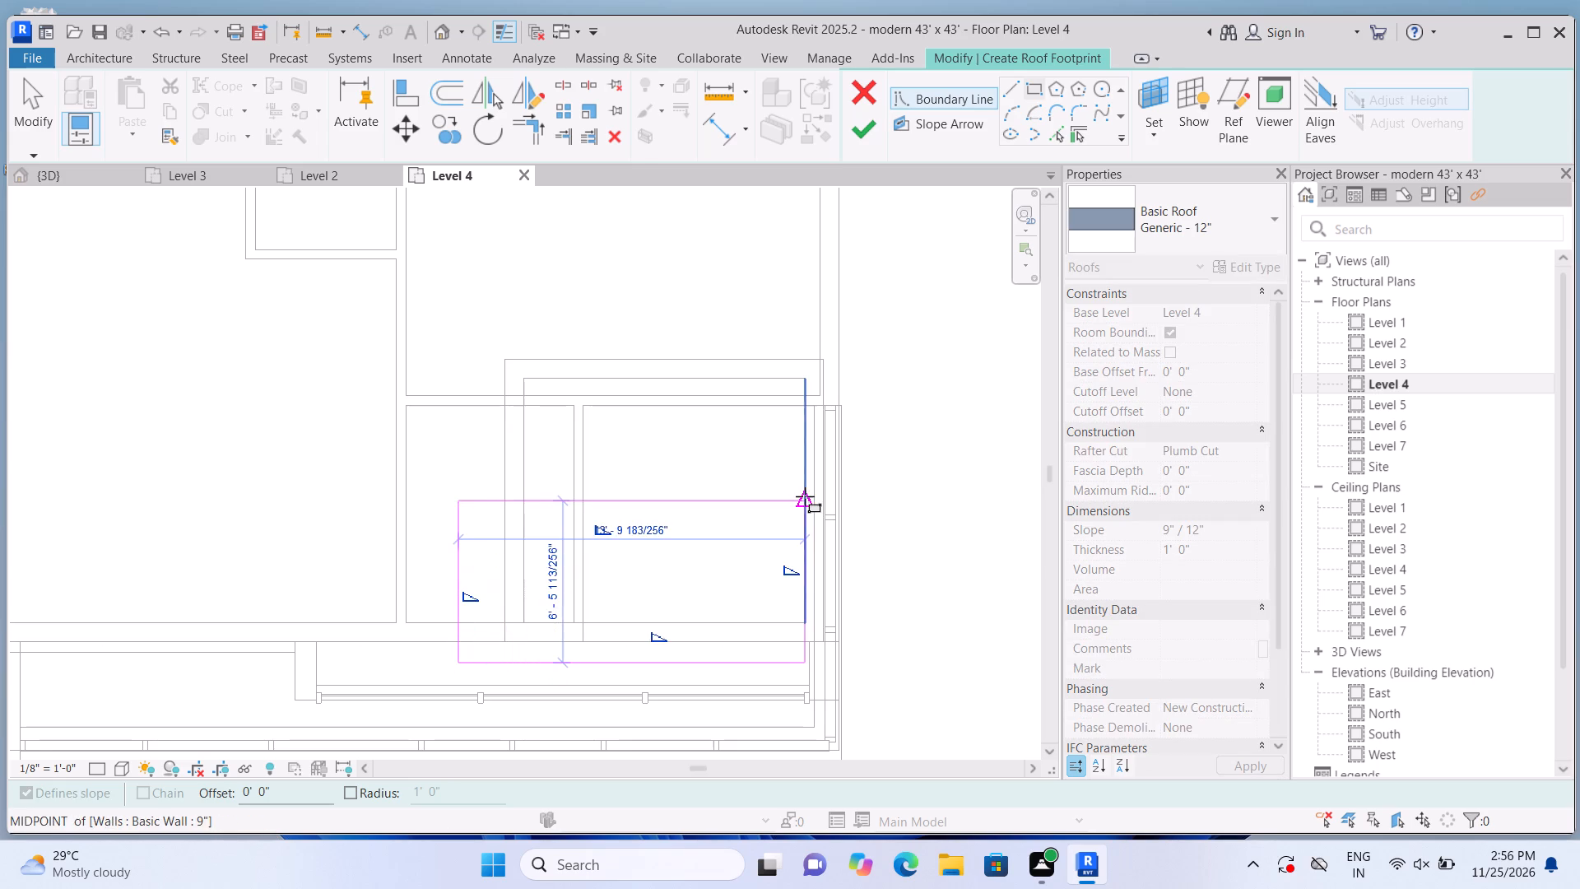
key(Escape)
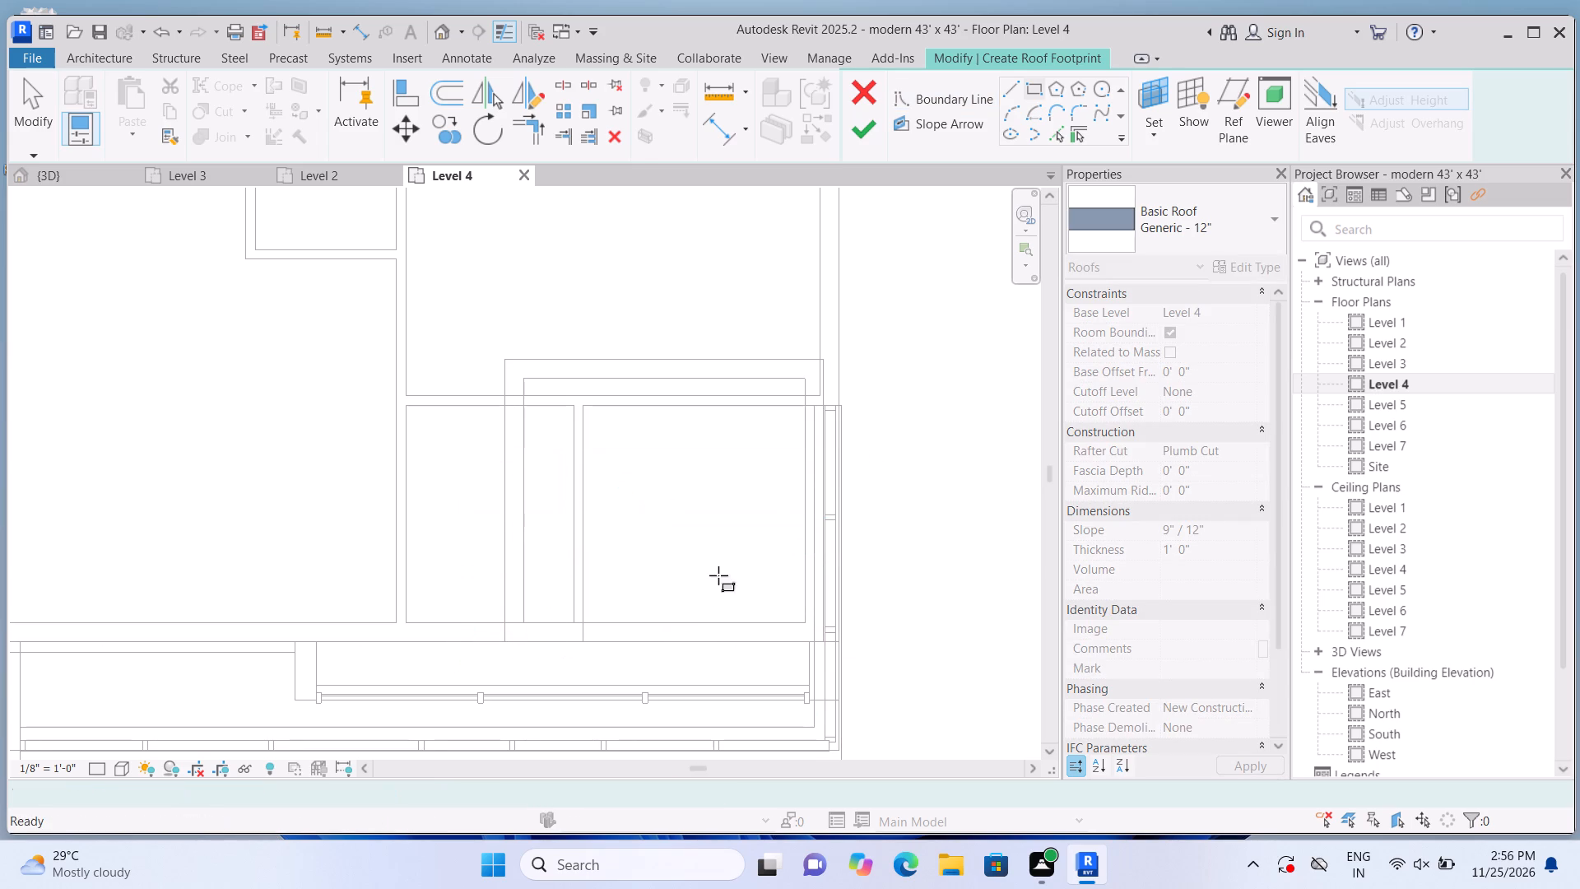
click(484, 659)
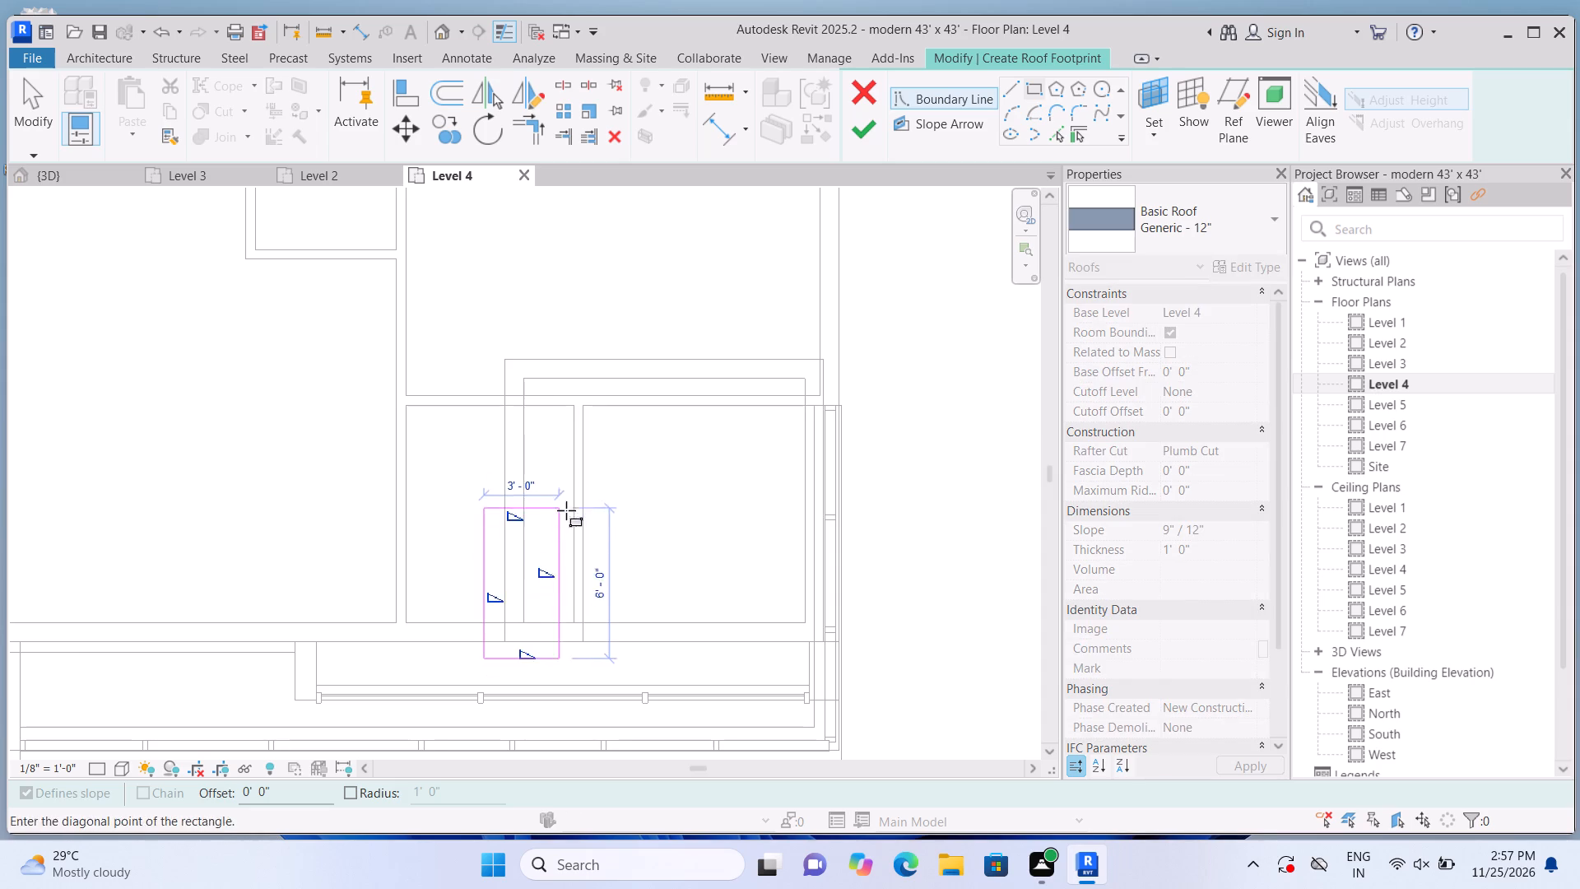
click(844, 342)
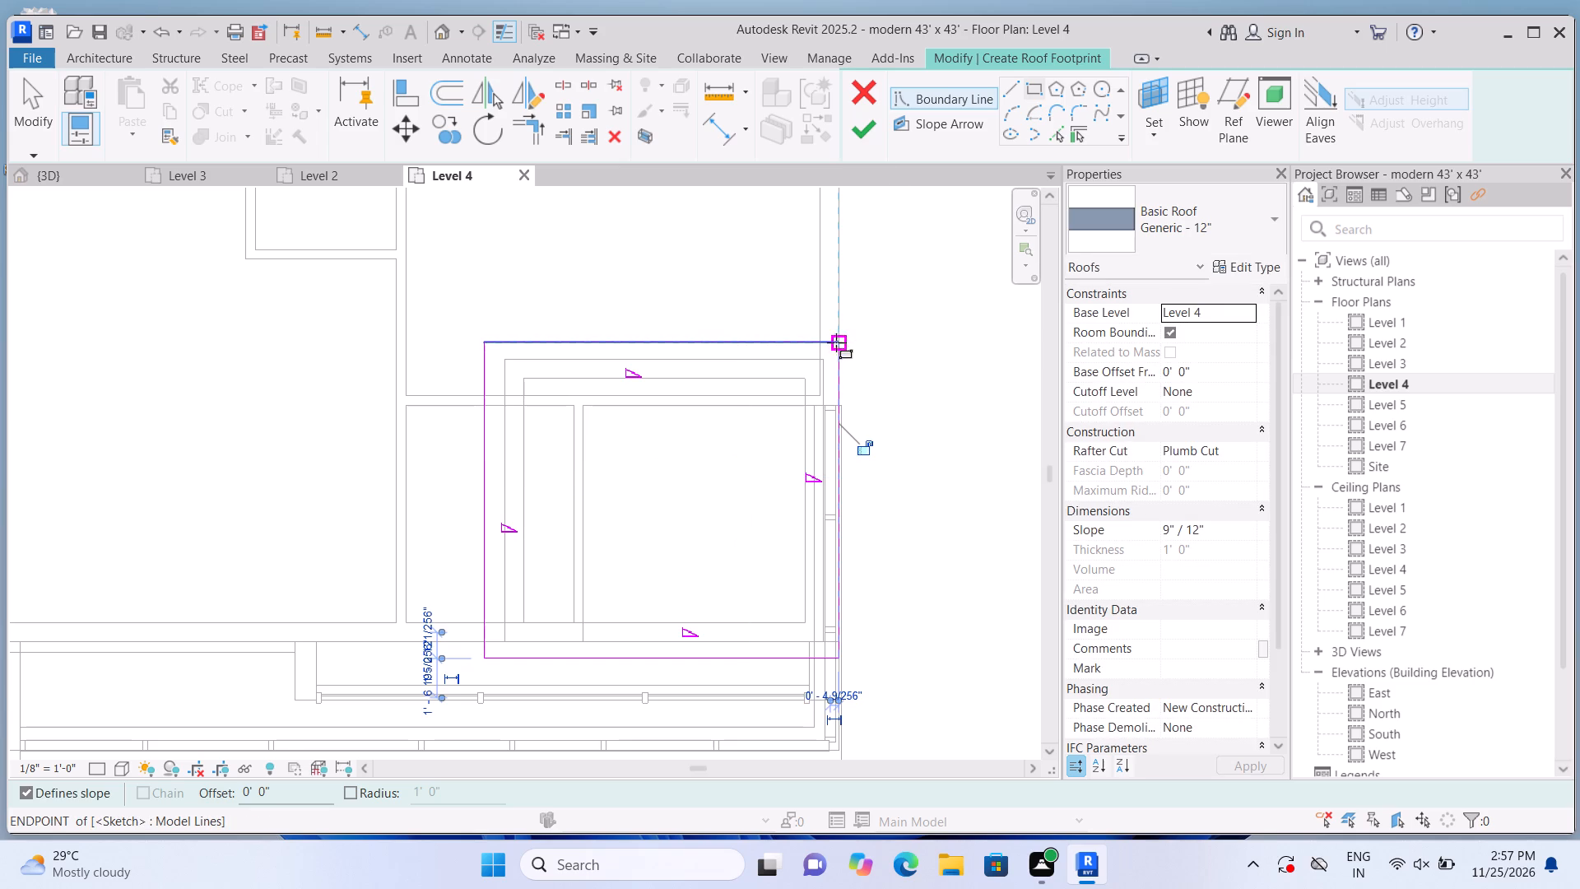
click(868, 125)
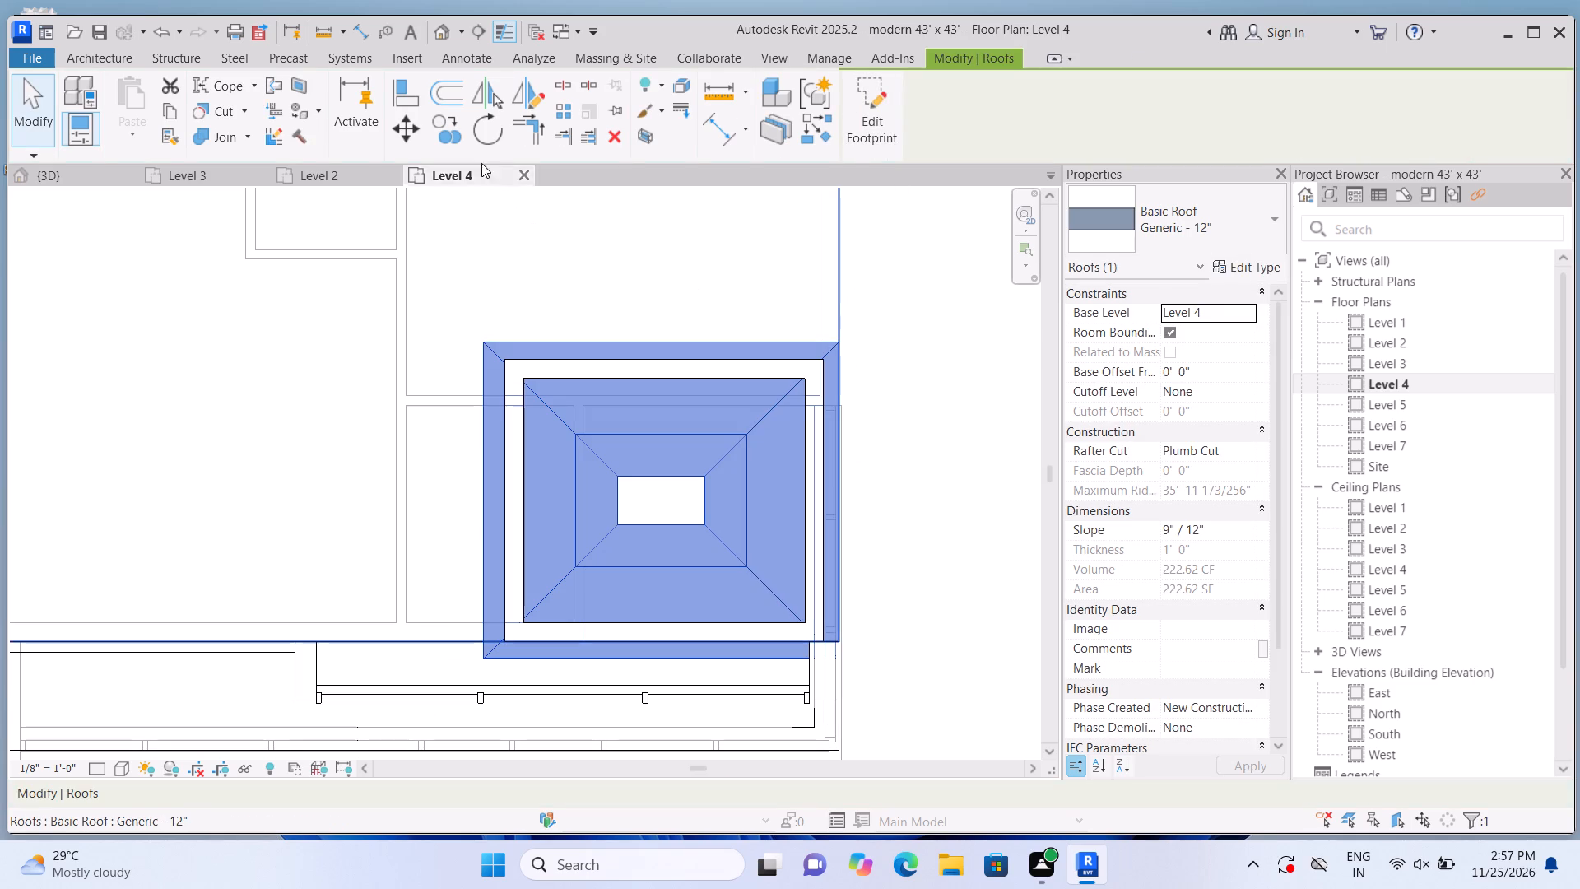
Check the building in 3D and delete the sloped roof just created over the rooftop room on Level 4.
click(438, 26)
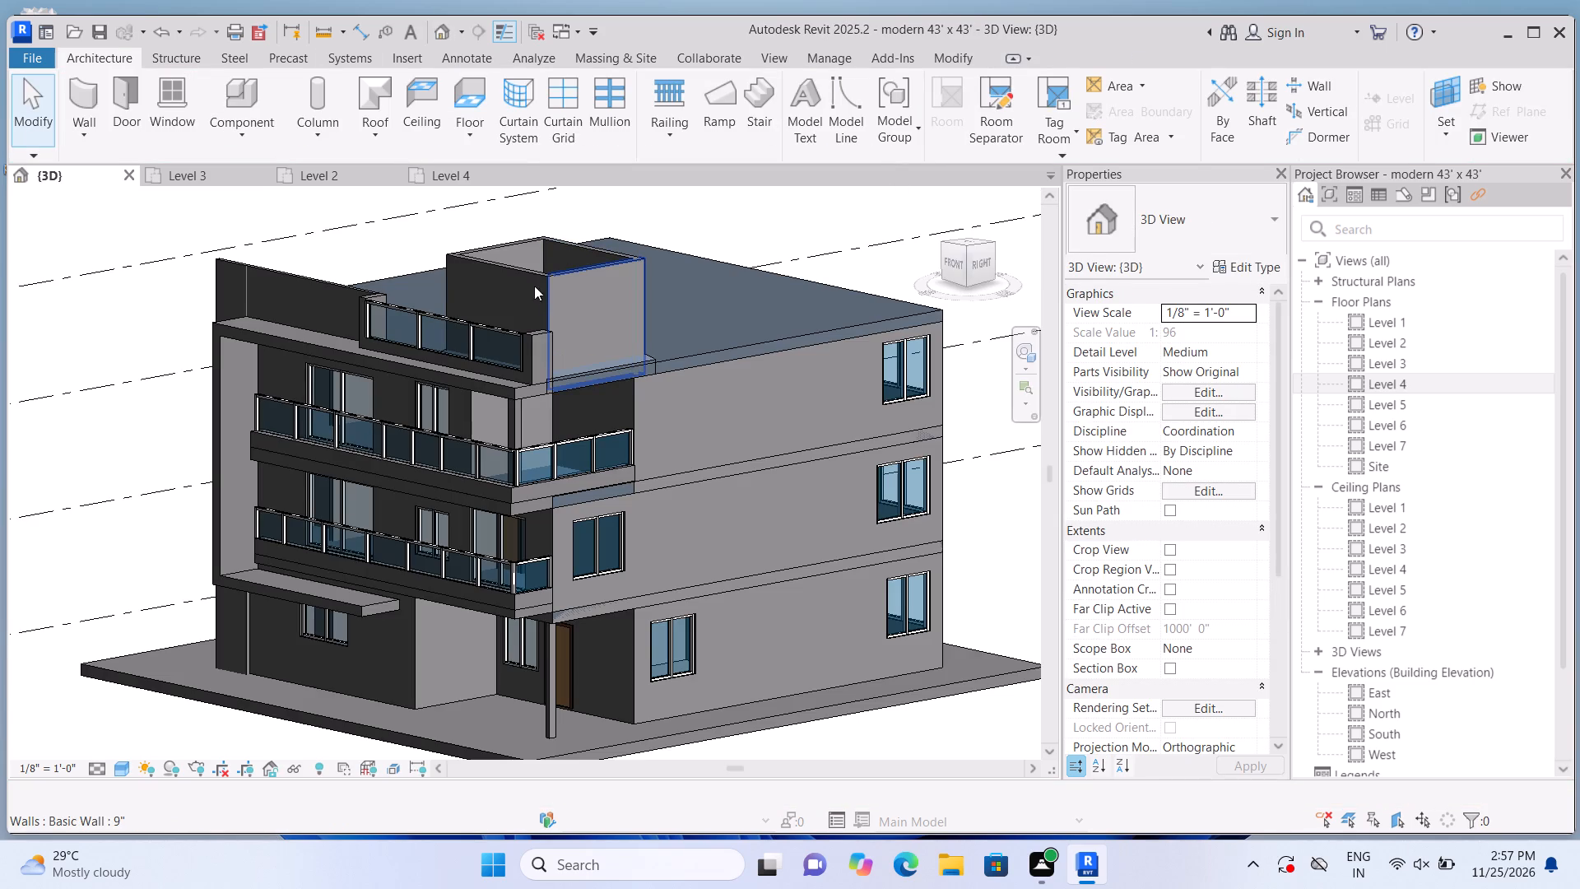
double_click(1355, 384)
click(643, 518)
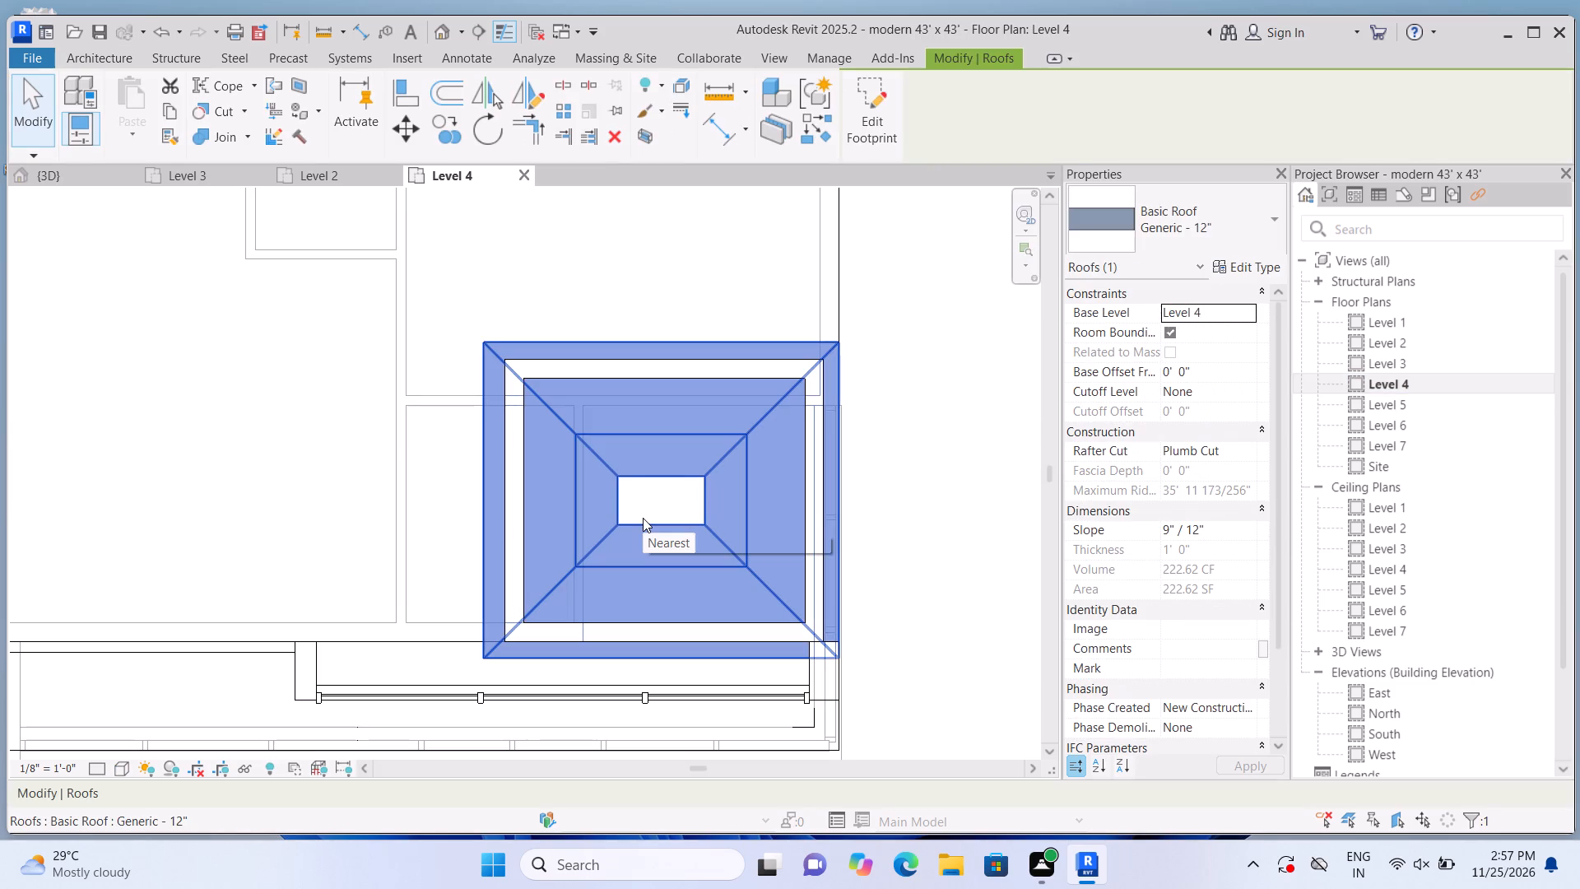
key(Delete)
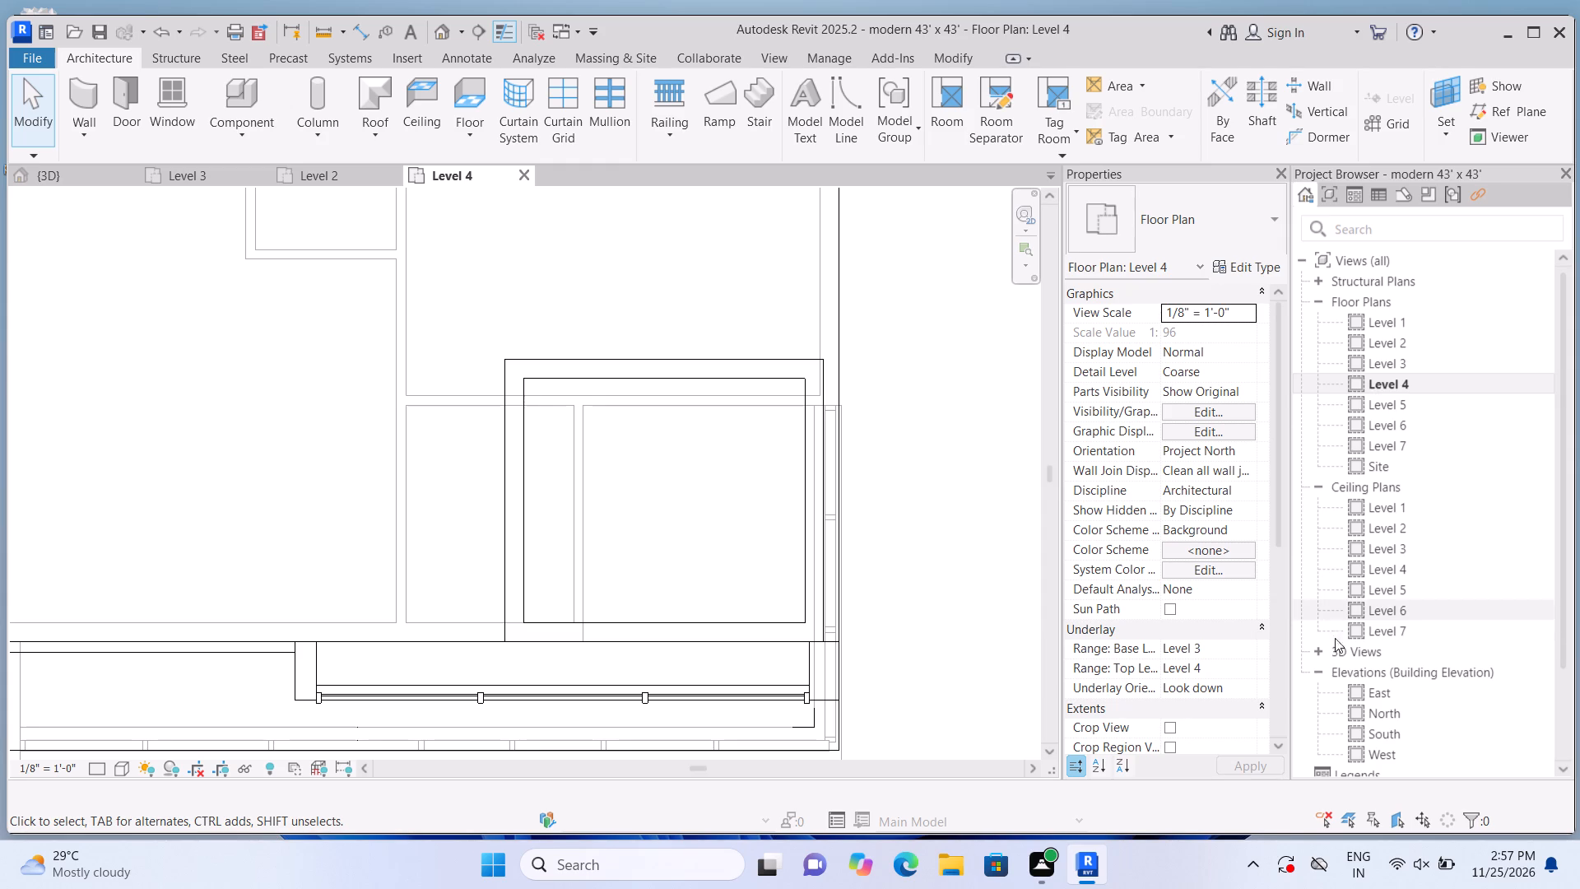
Open the Level 5 floor plan and set its underlay base level to Level 4.
double_click(1386, 412)
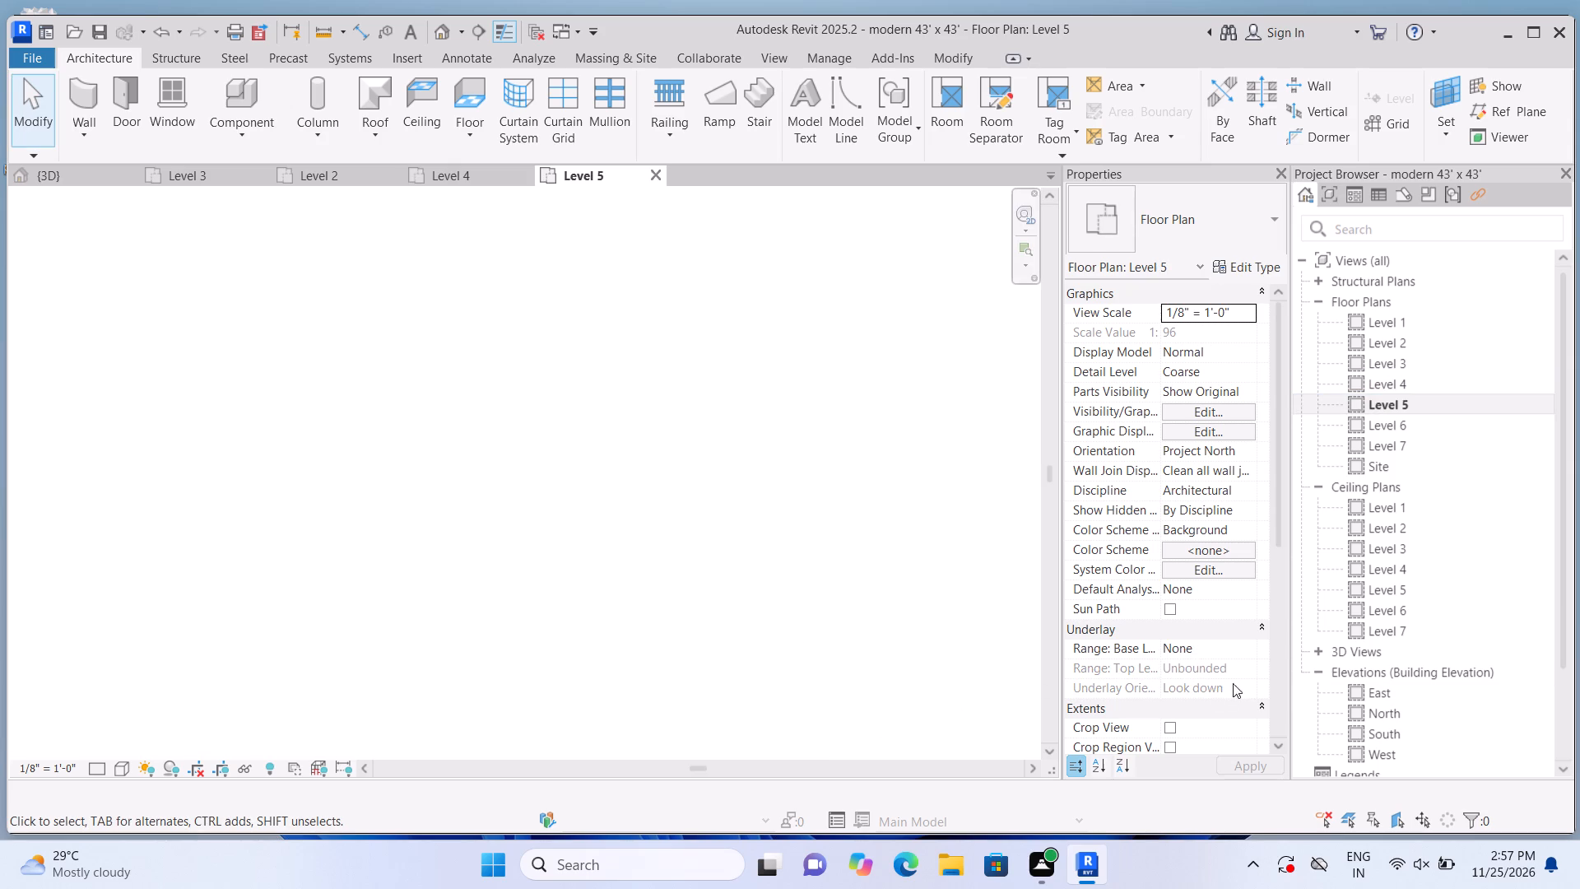
click(1260, 620)
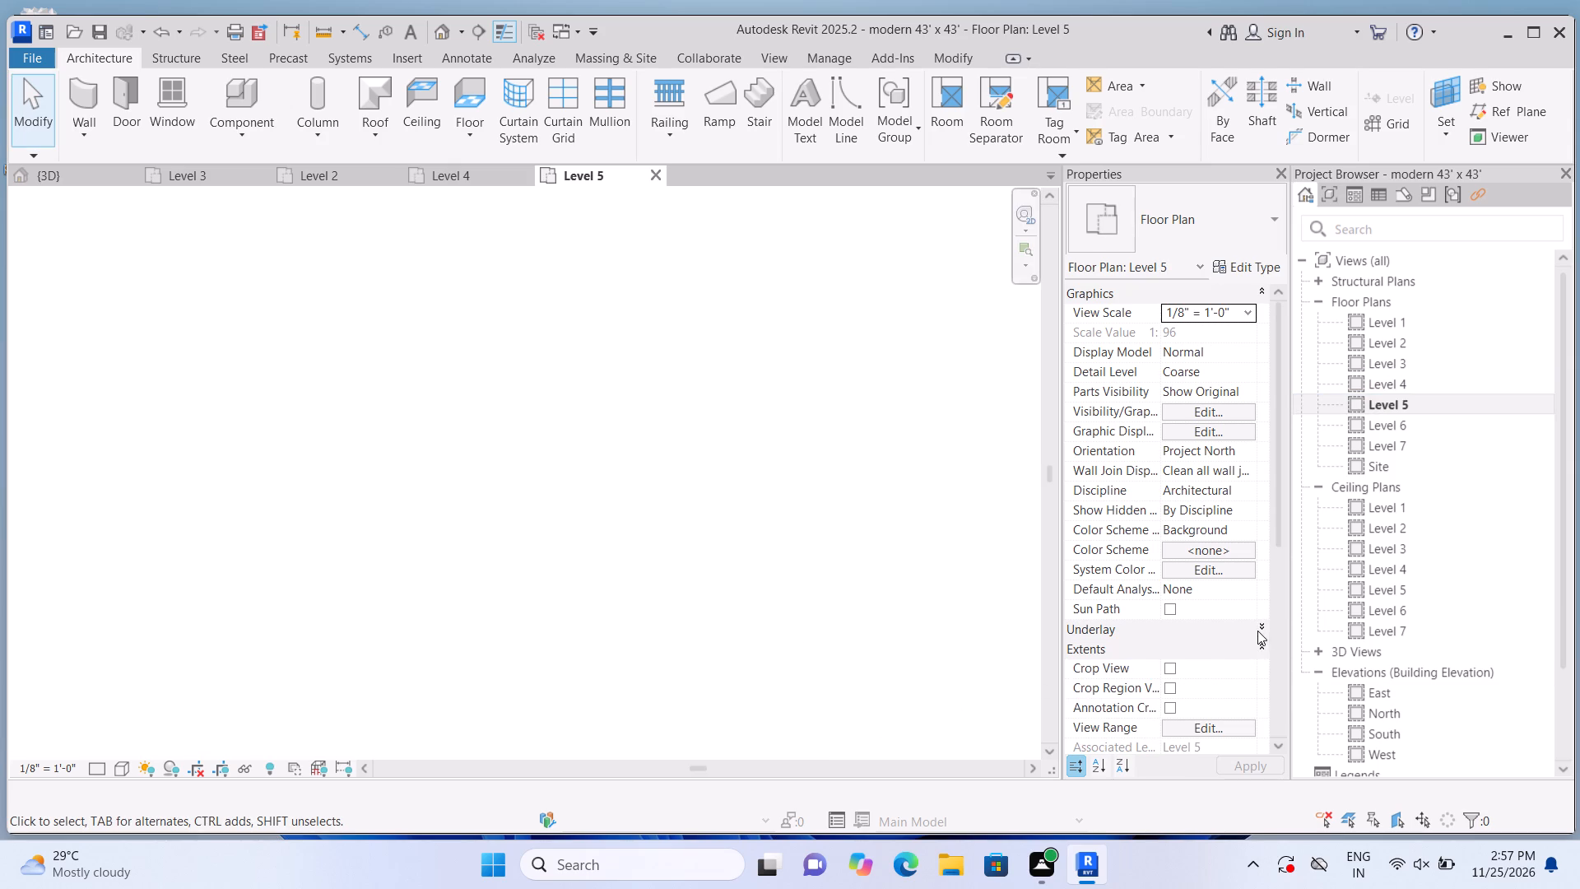
click(1259, 622)
click(1234, 645)
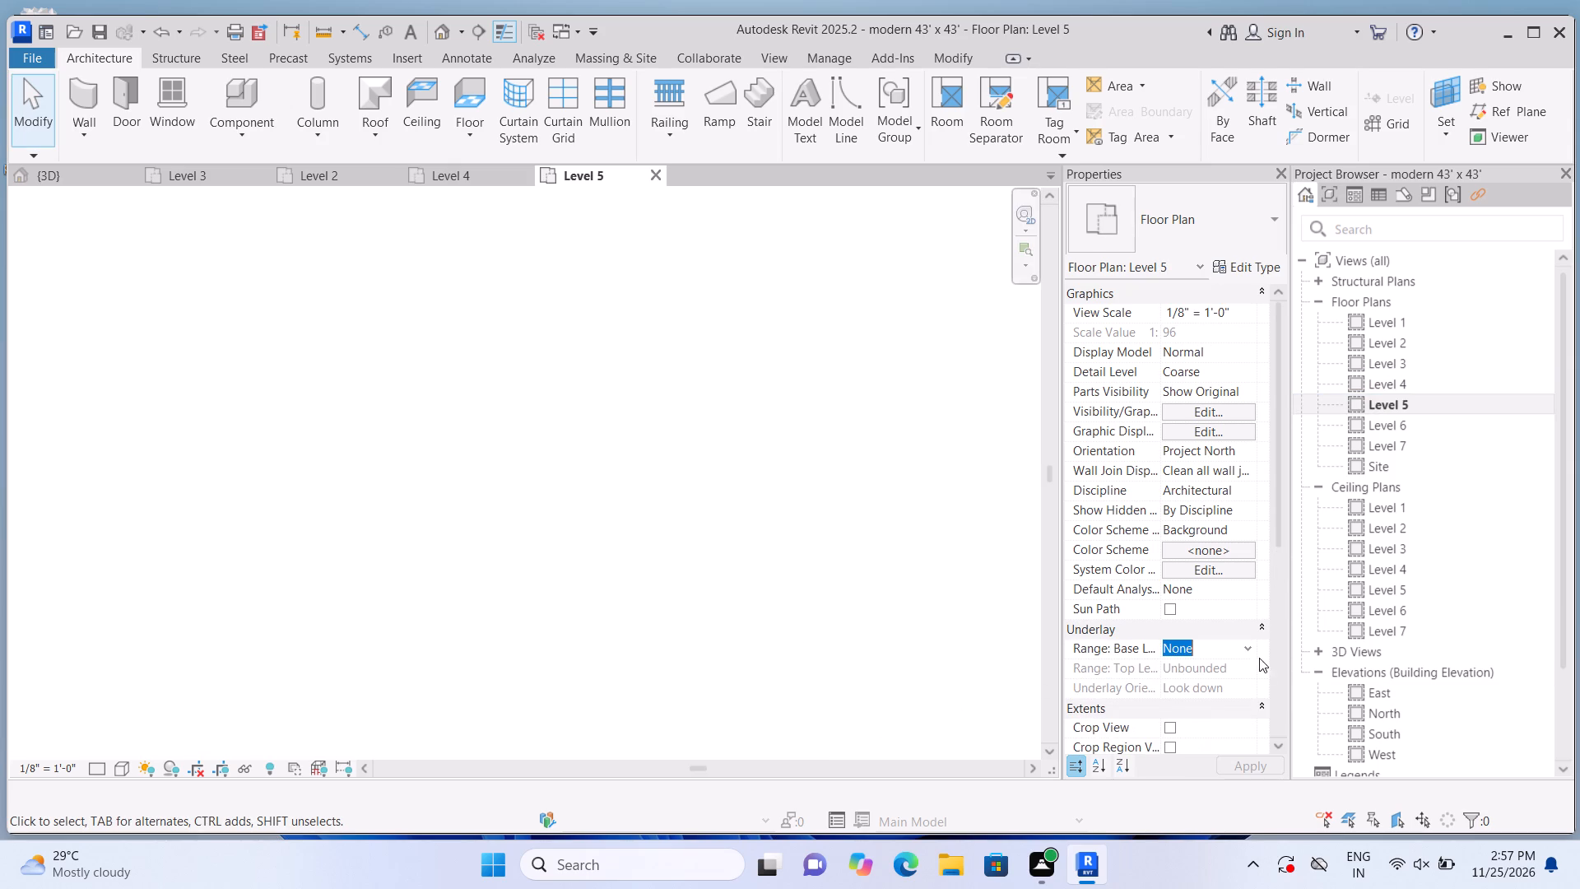
click(1251, 649)
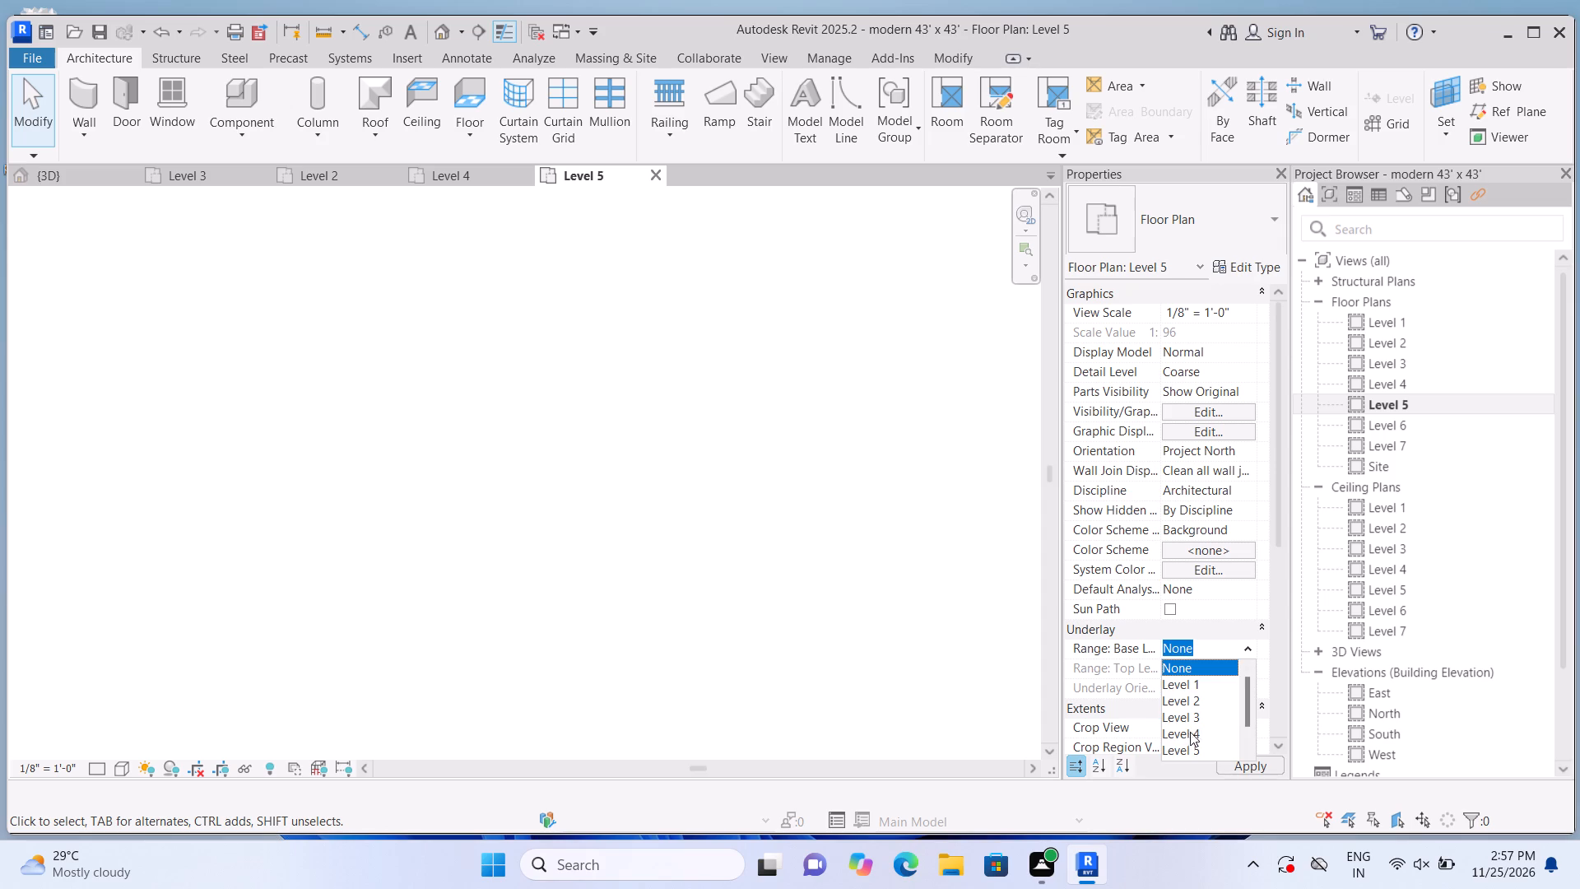
click(1190, 732)
click(1234, 764)
scroll(743, 519, down, 1)
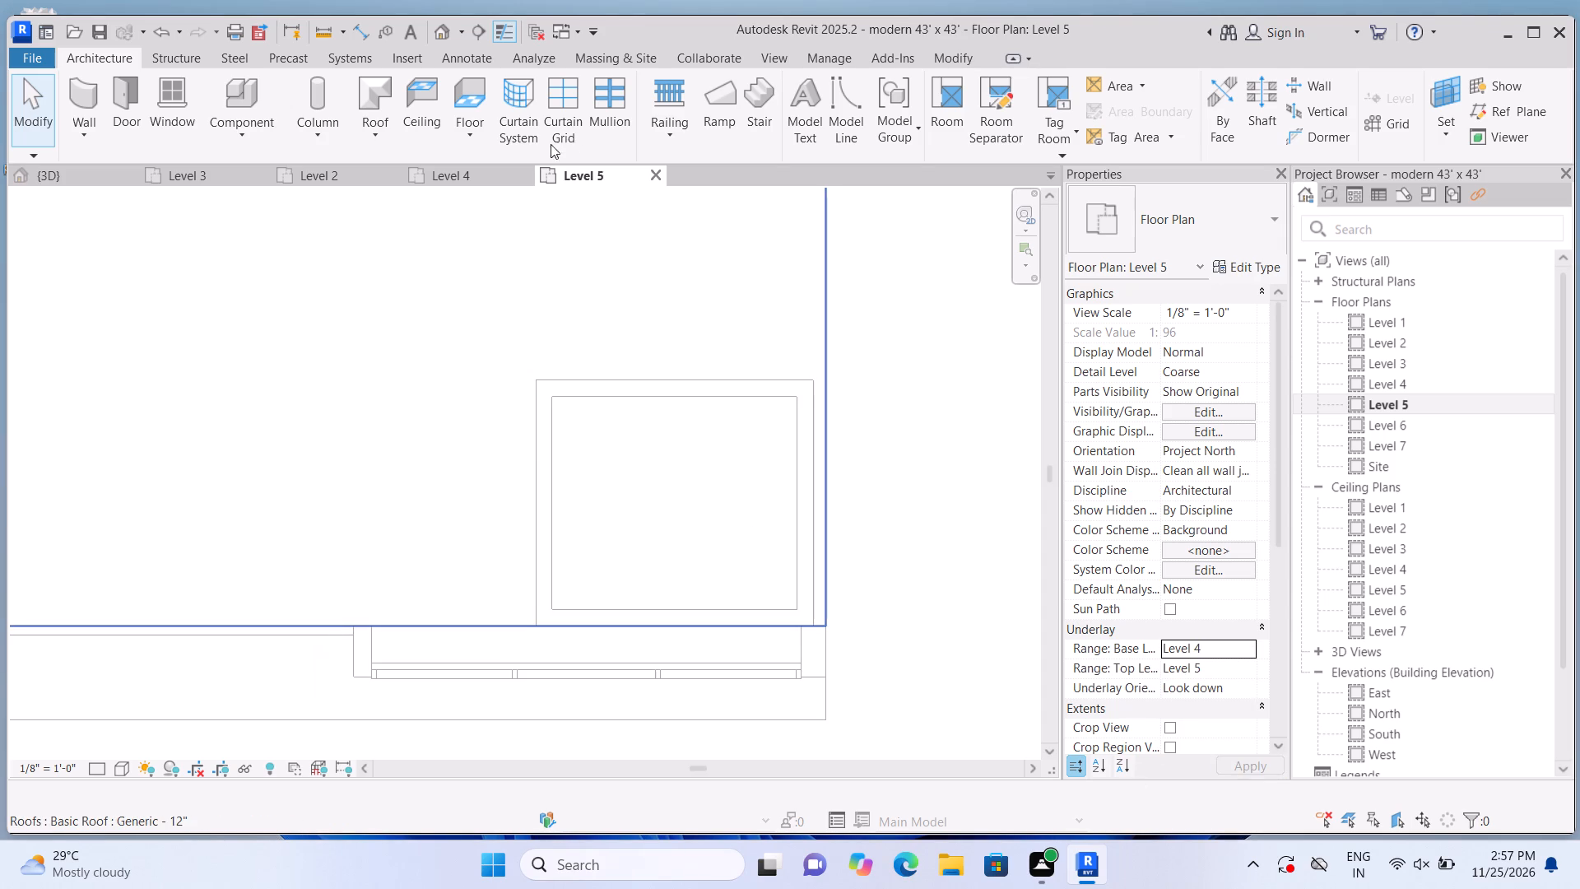
scroll(342, 425, up, 1)
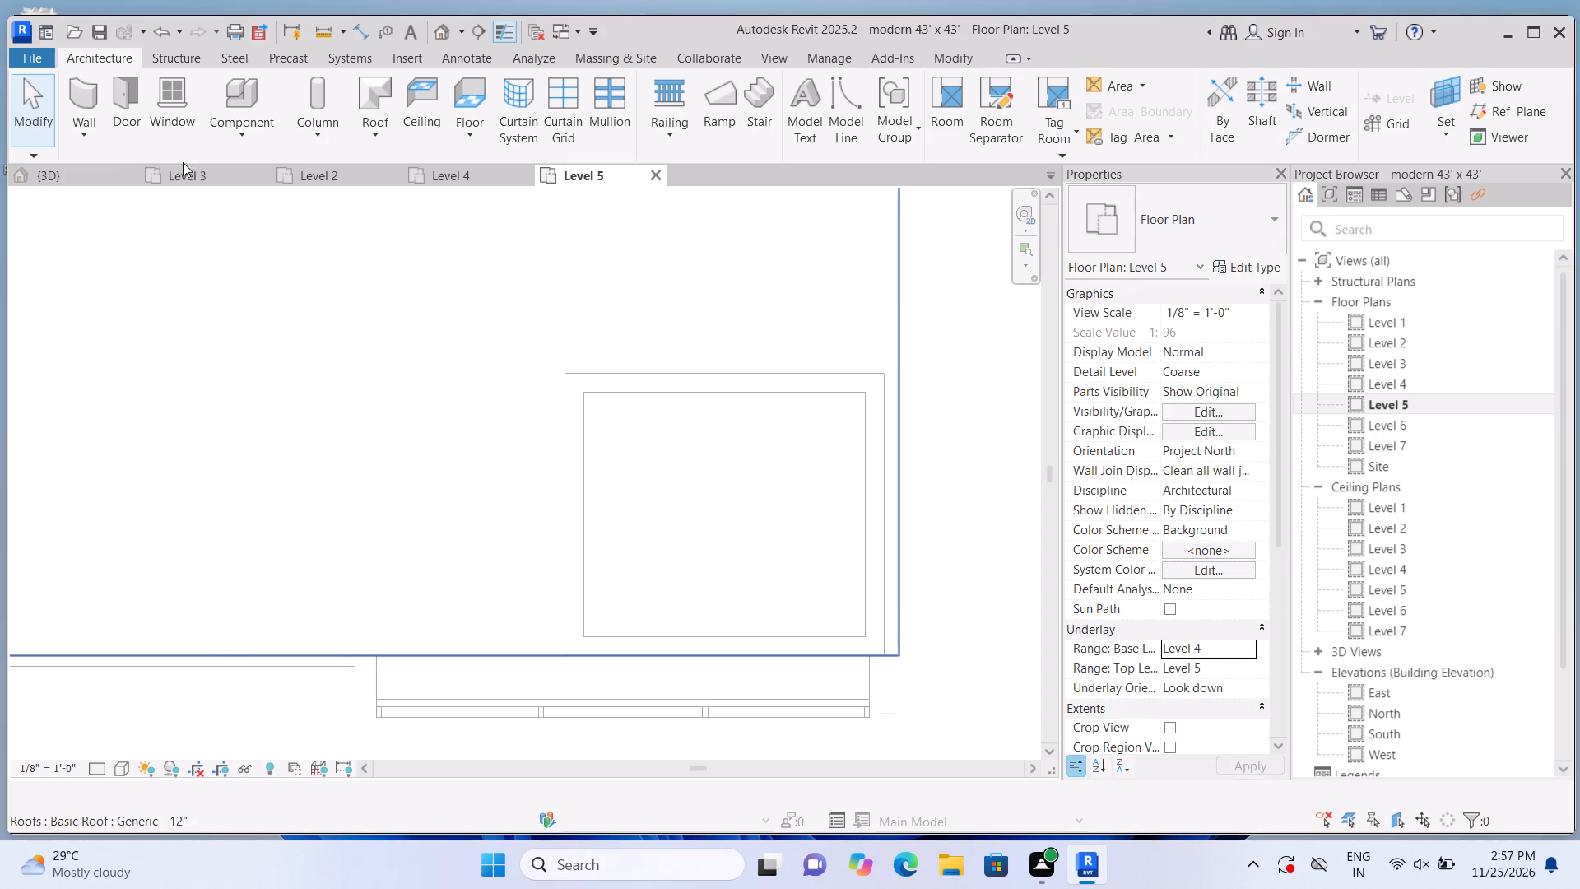
Create a Generic - 12" footprint roof on Level 5, a 15' by 13' rectangle overhanging the rooftop room, sloped 9"/12" on all sides.
click(370, 136)
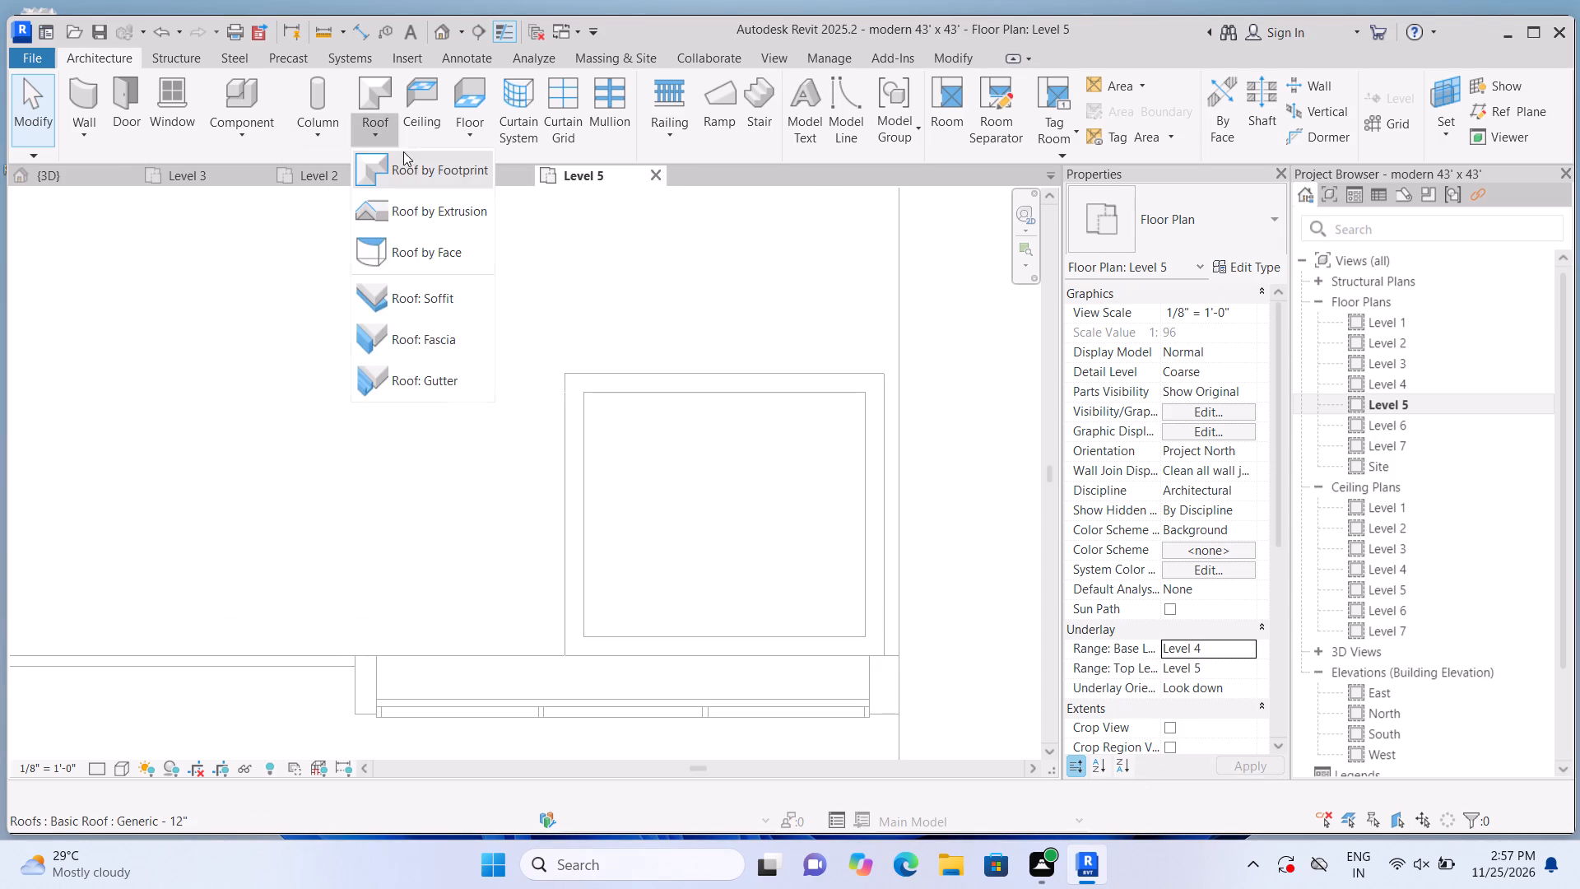
click(416, 176)
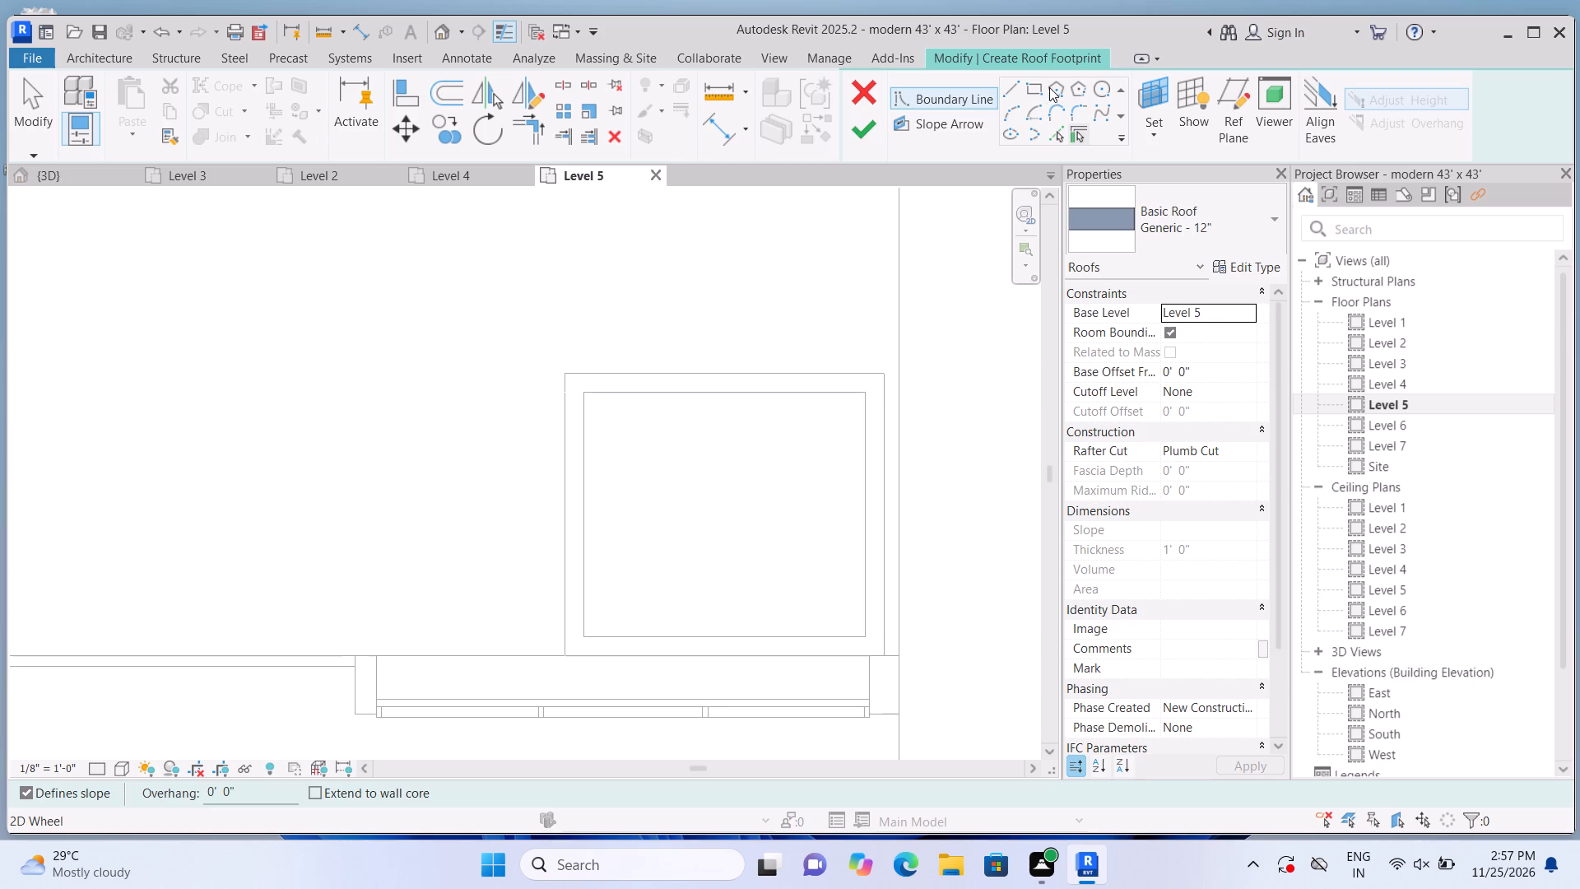
click(1040, 84)
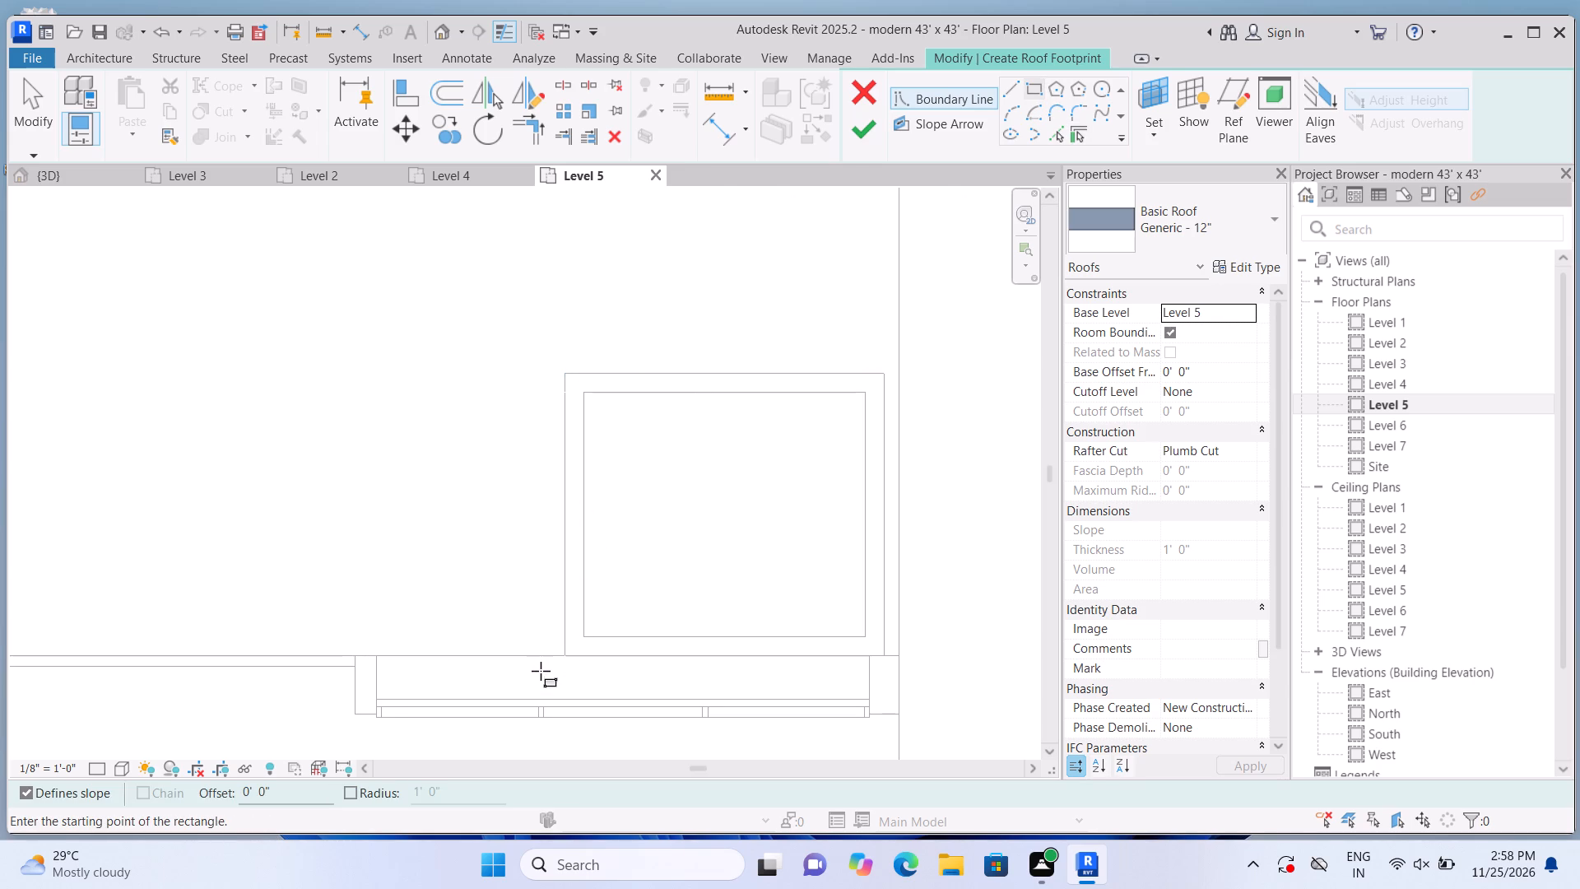
click(541, 672)
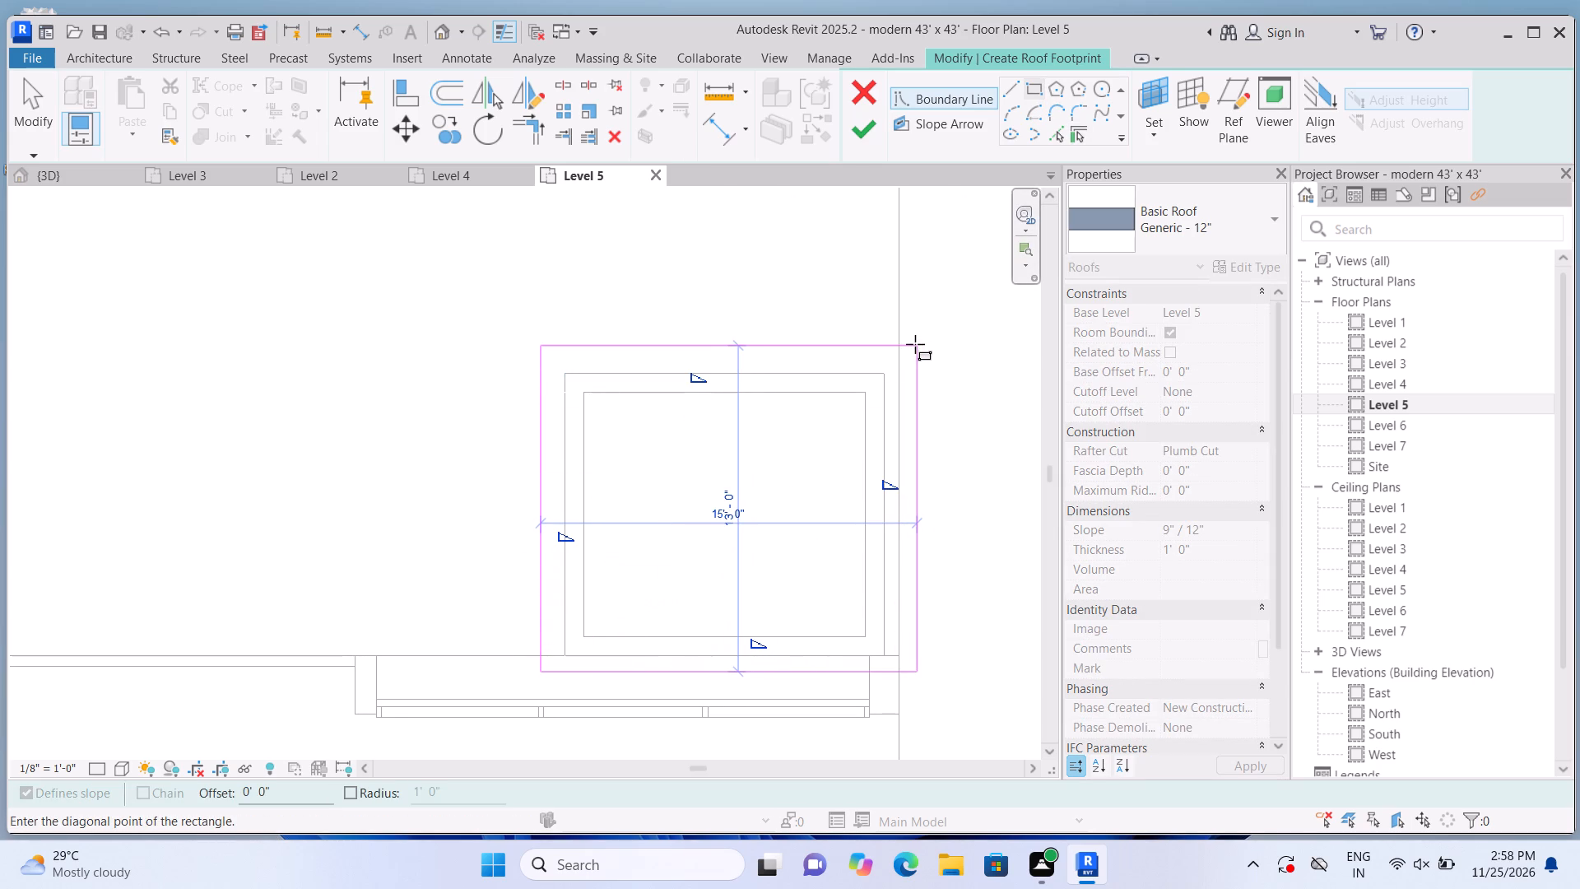
key(Escape)
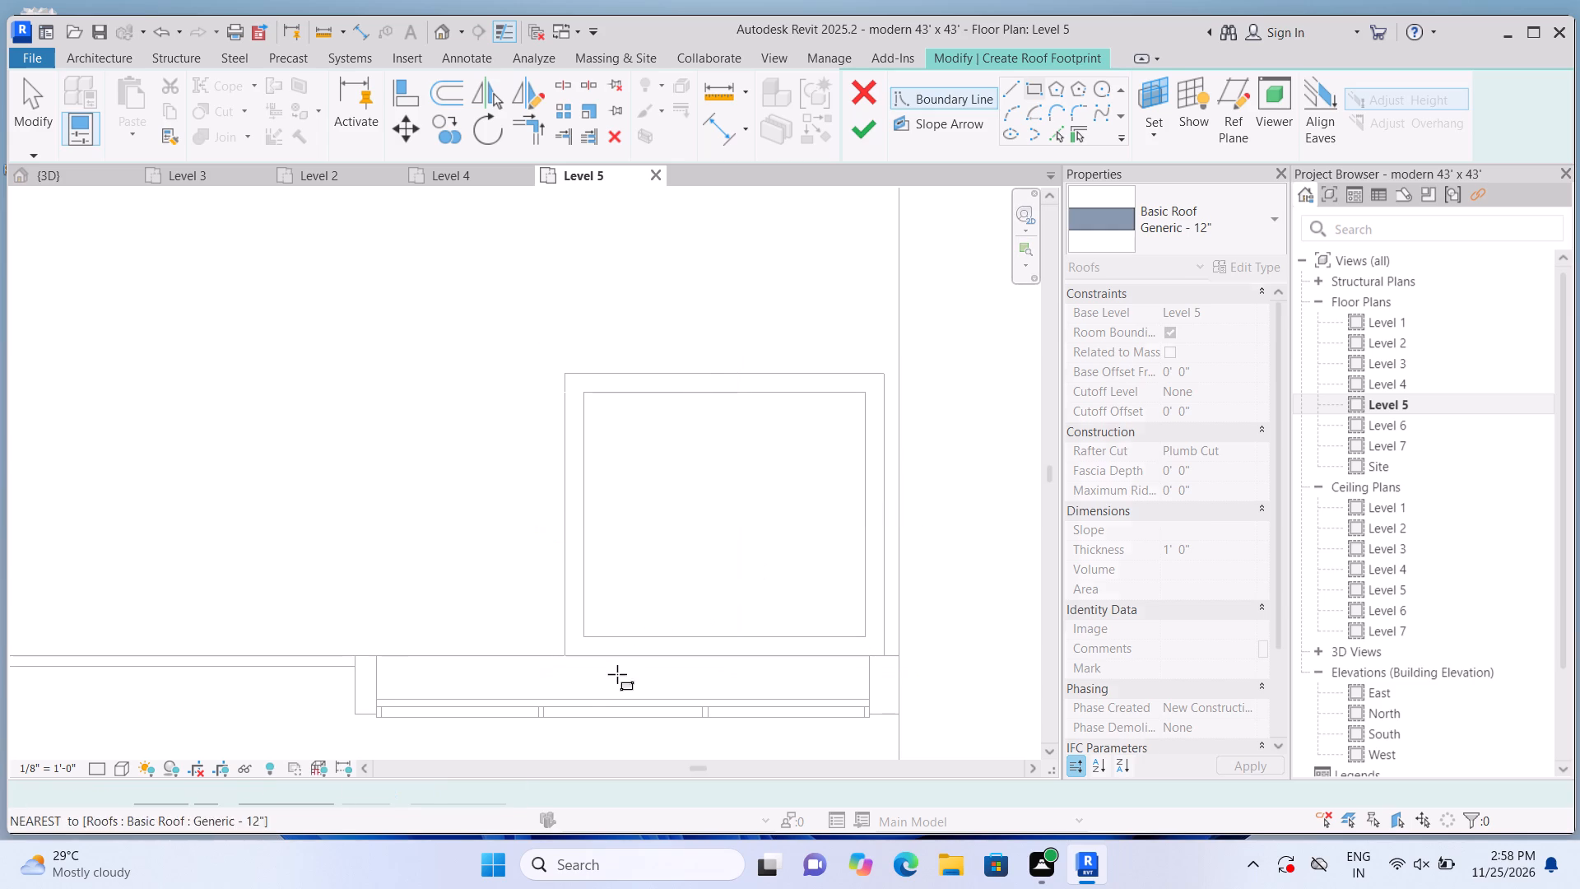
click(539, 676)
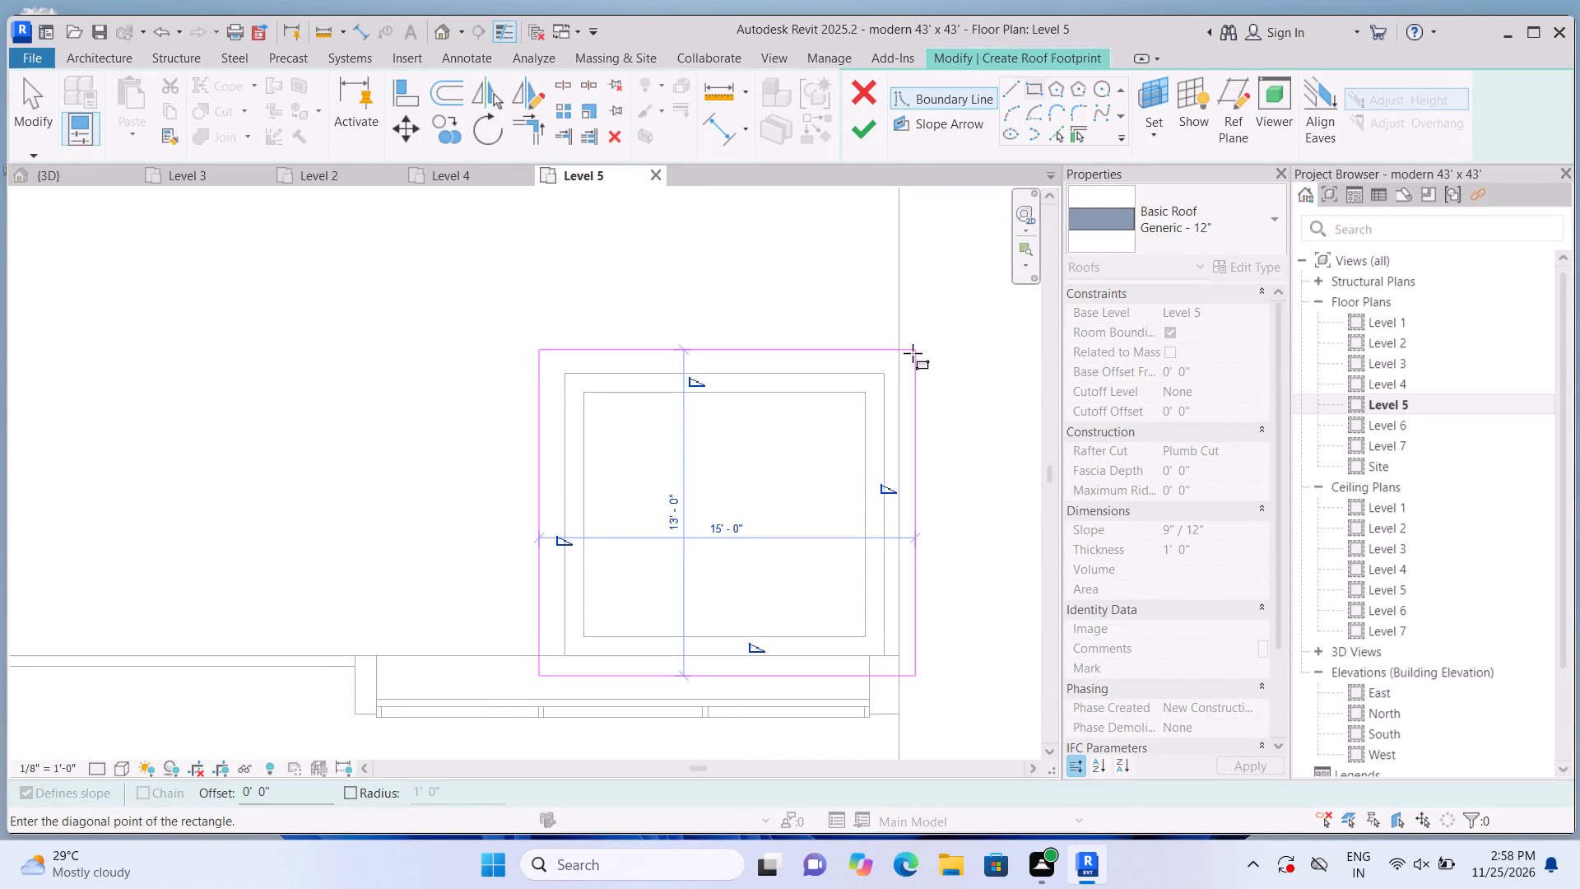
click(913, 353)
click(864, 137)
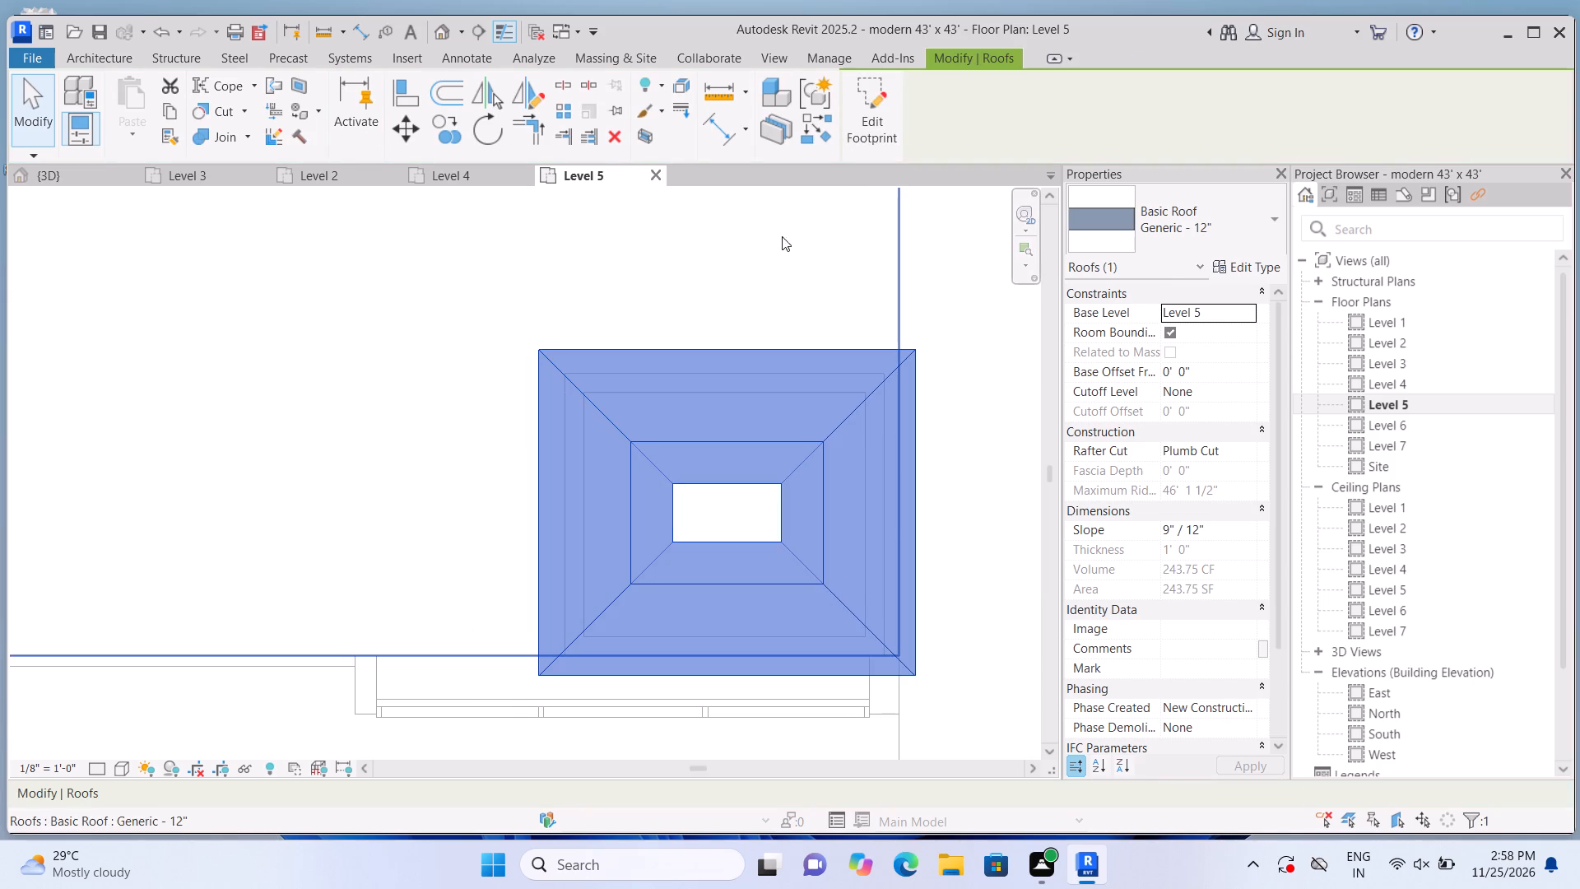
Examine the new hip roof over the rooftop room in the 3D view of the building.
click(444, 36)
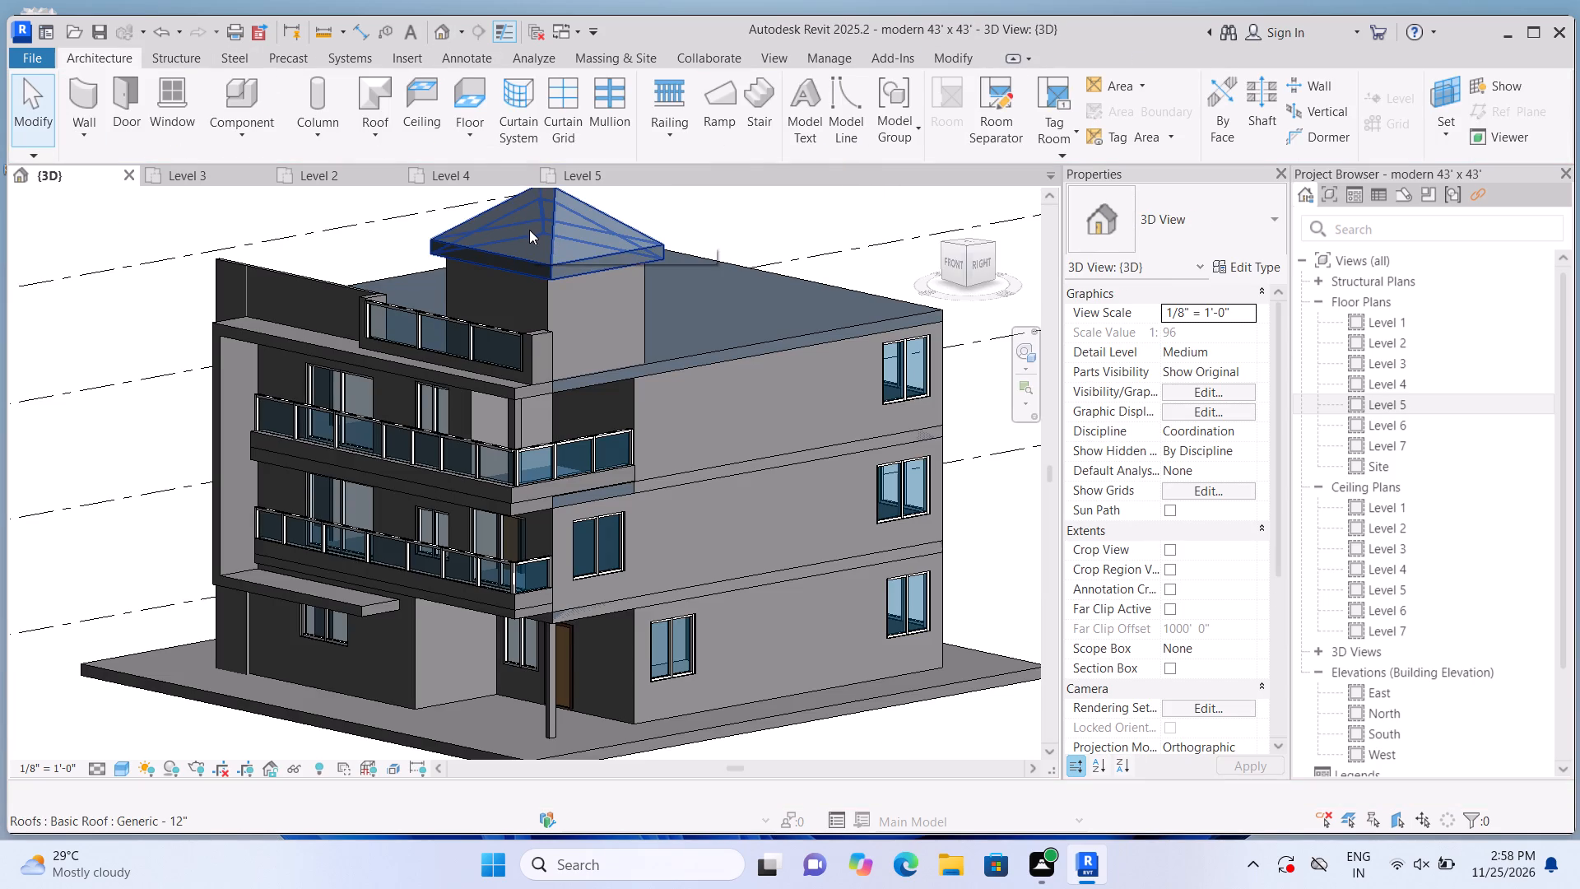
middle_drag(531, 232, 563, 363)
scroll(563, 363, up, 1)
click(564, 362)
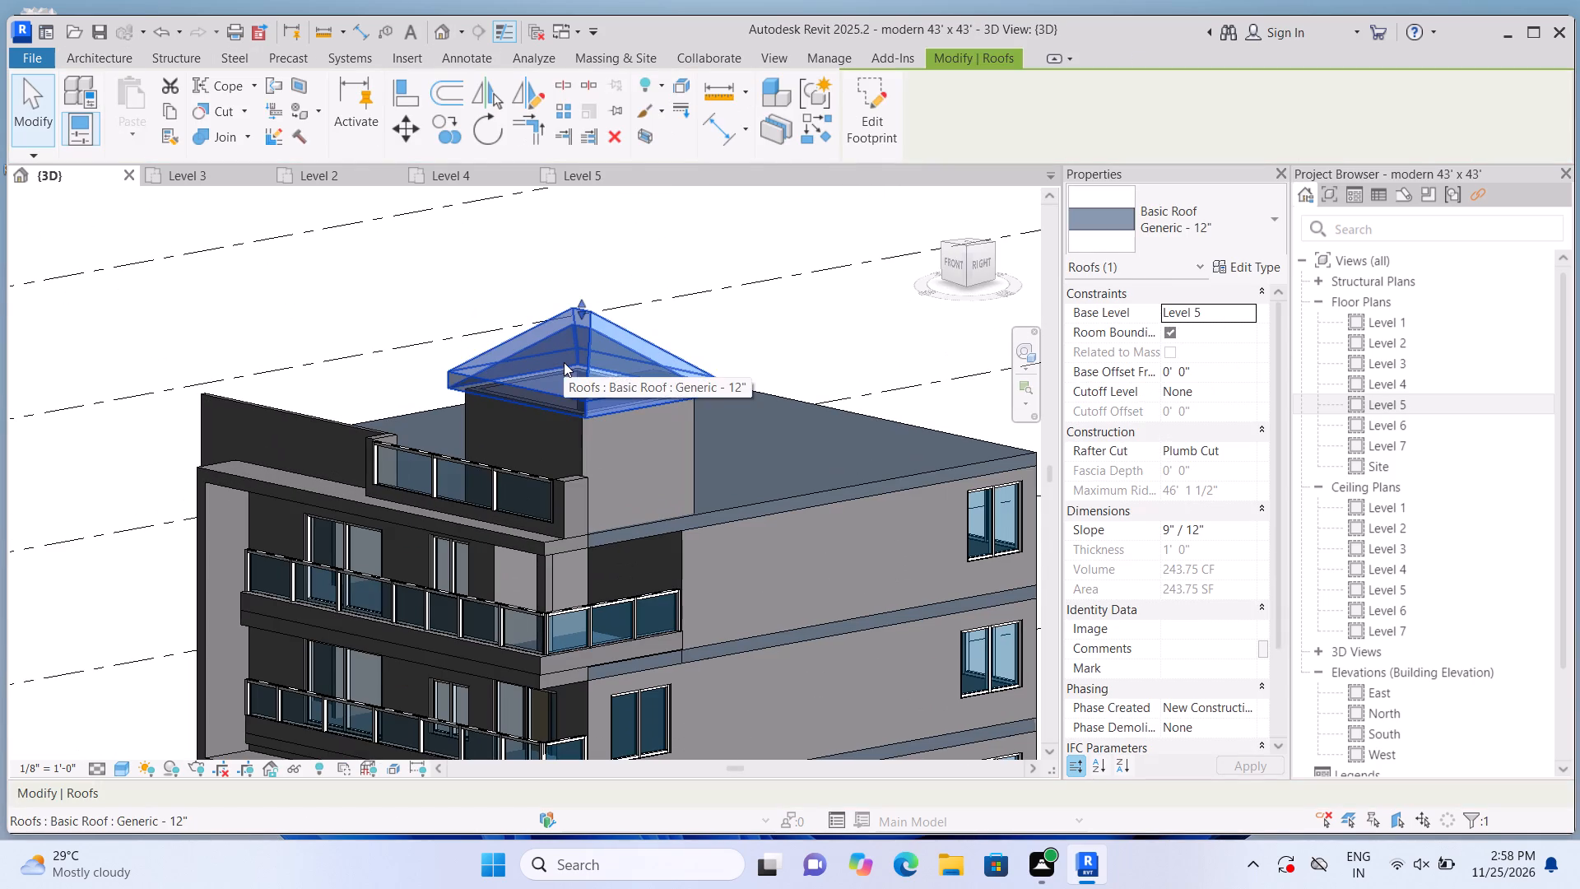
click(601, 264)
scroll(601, 262, down, 2)
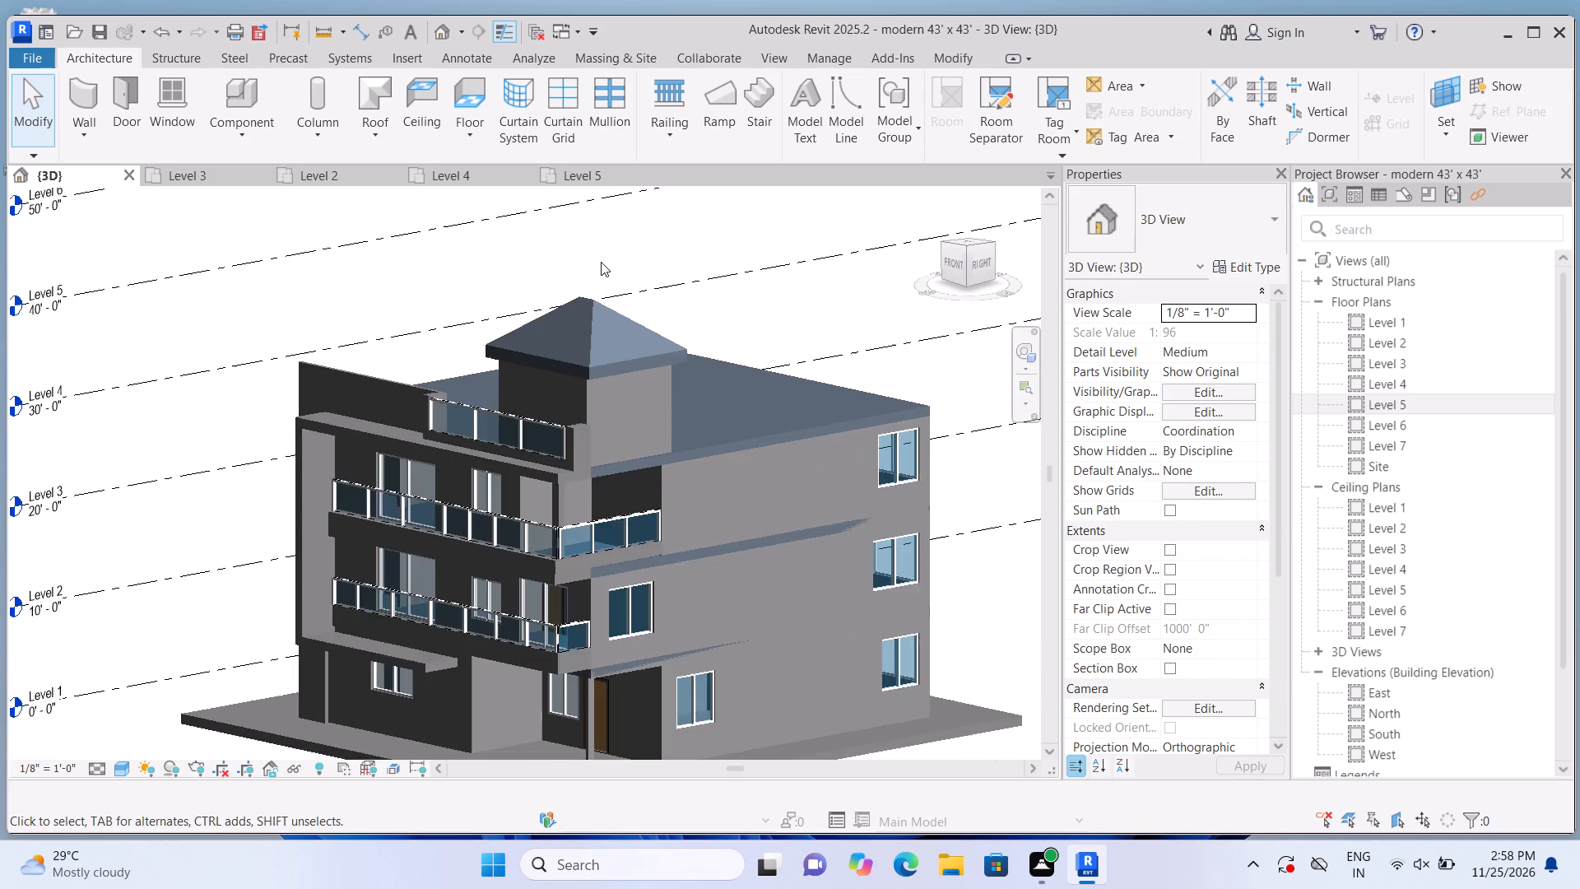
Flatten the roof over the rooftop room by setting its slope to 0" / 12".
click(587, 352)
scroll(588, 352, up, 1)
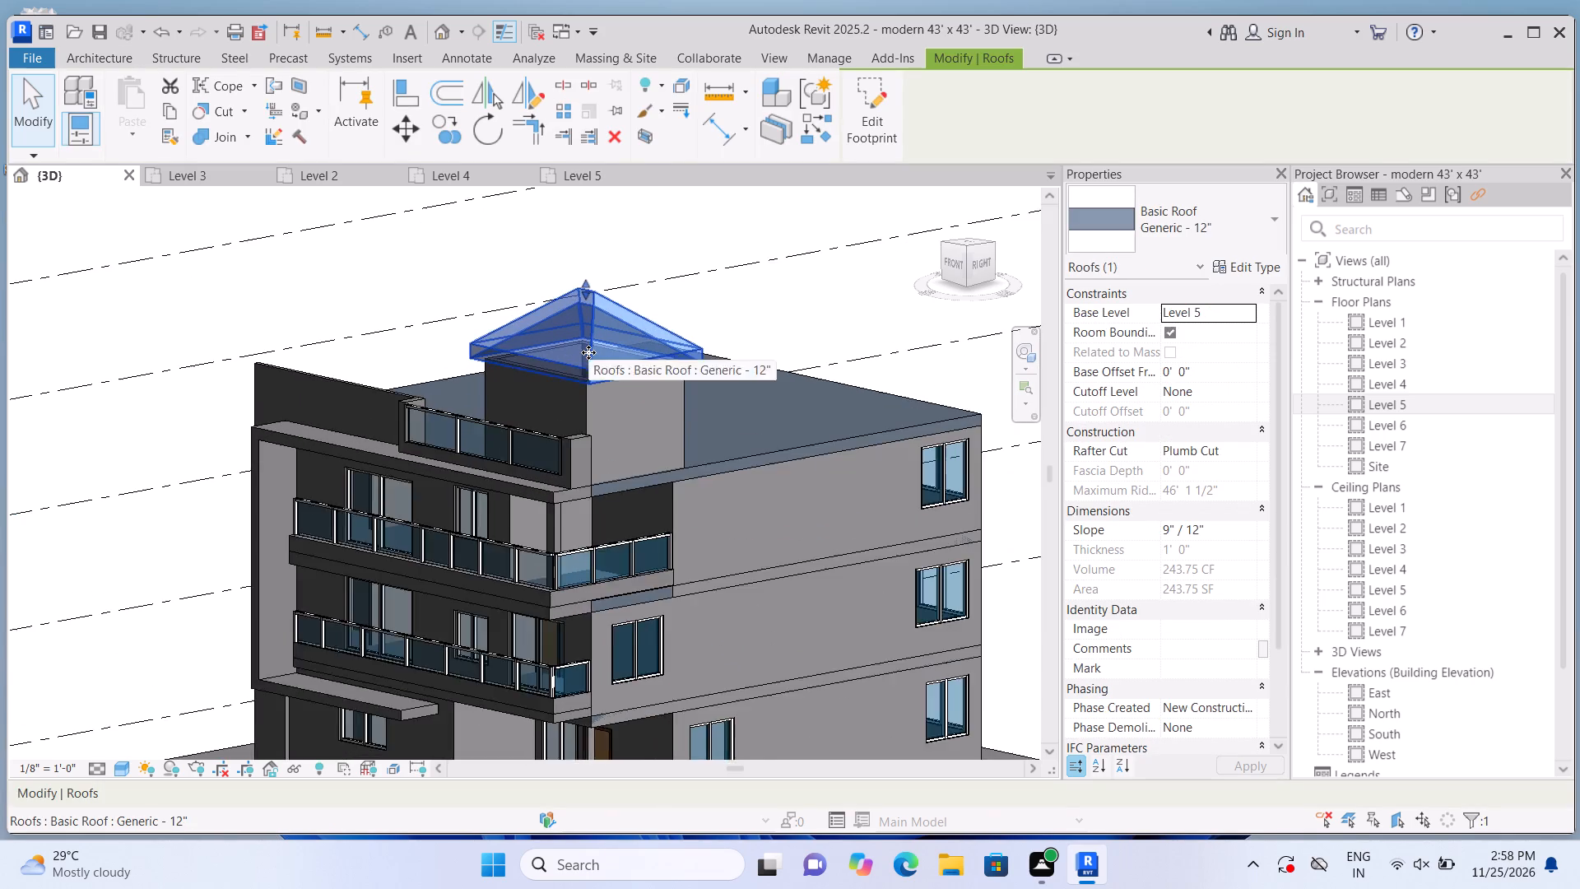
scroll(588, 352, up, 1)
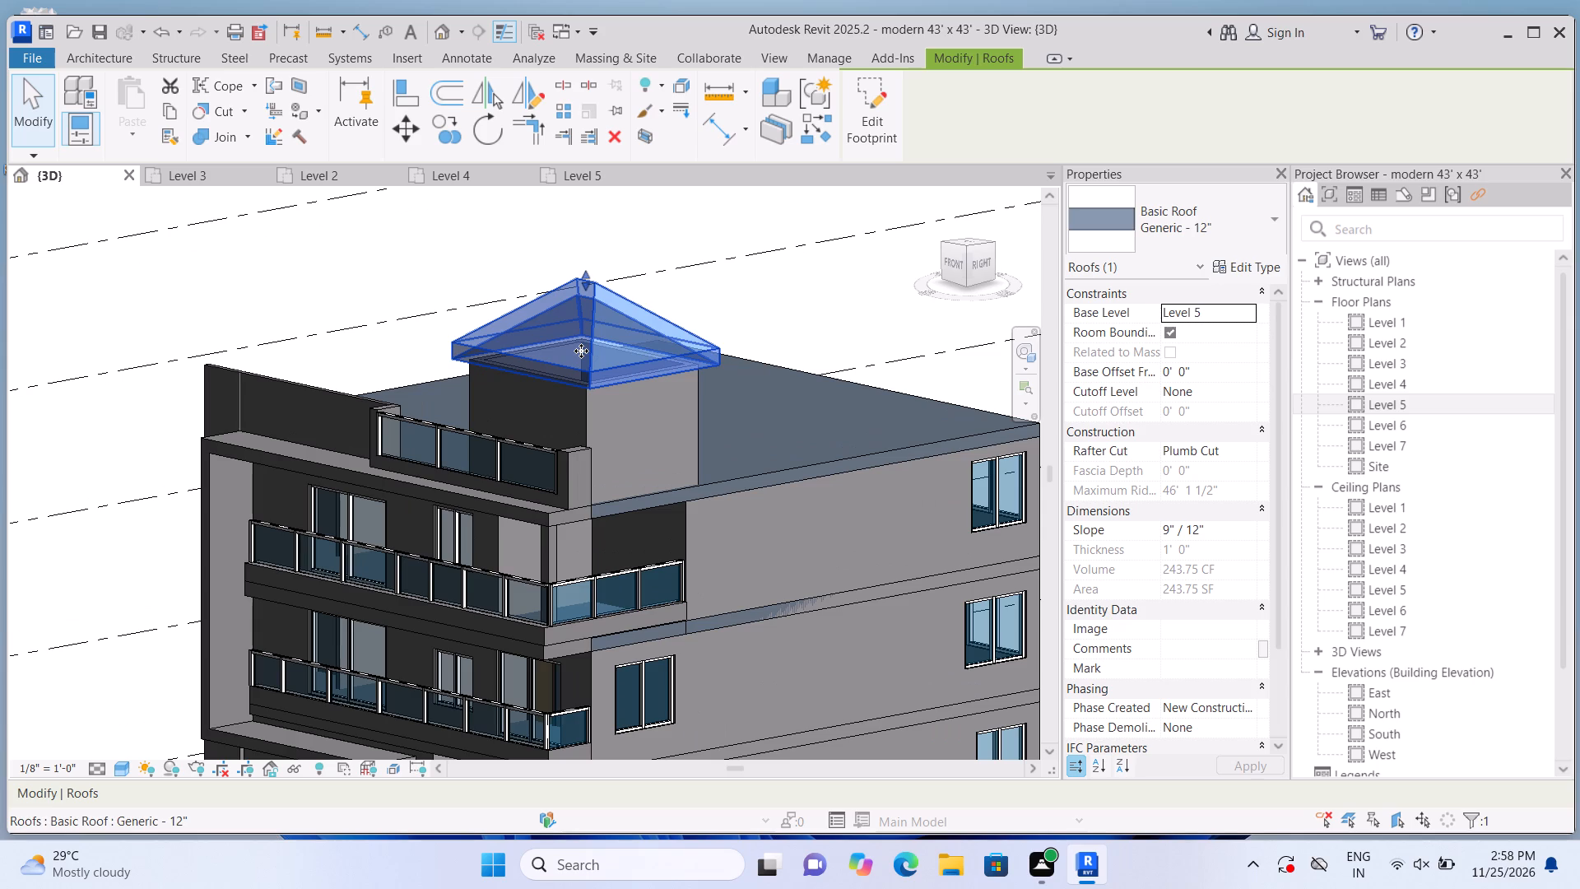
click(1234, 528)
key(BackSpace)
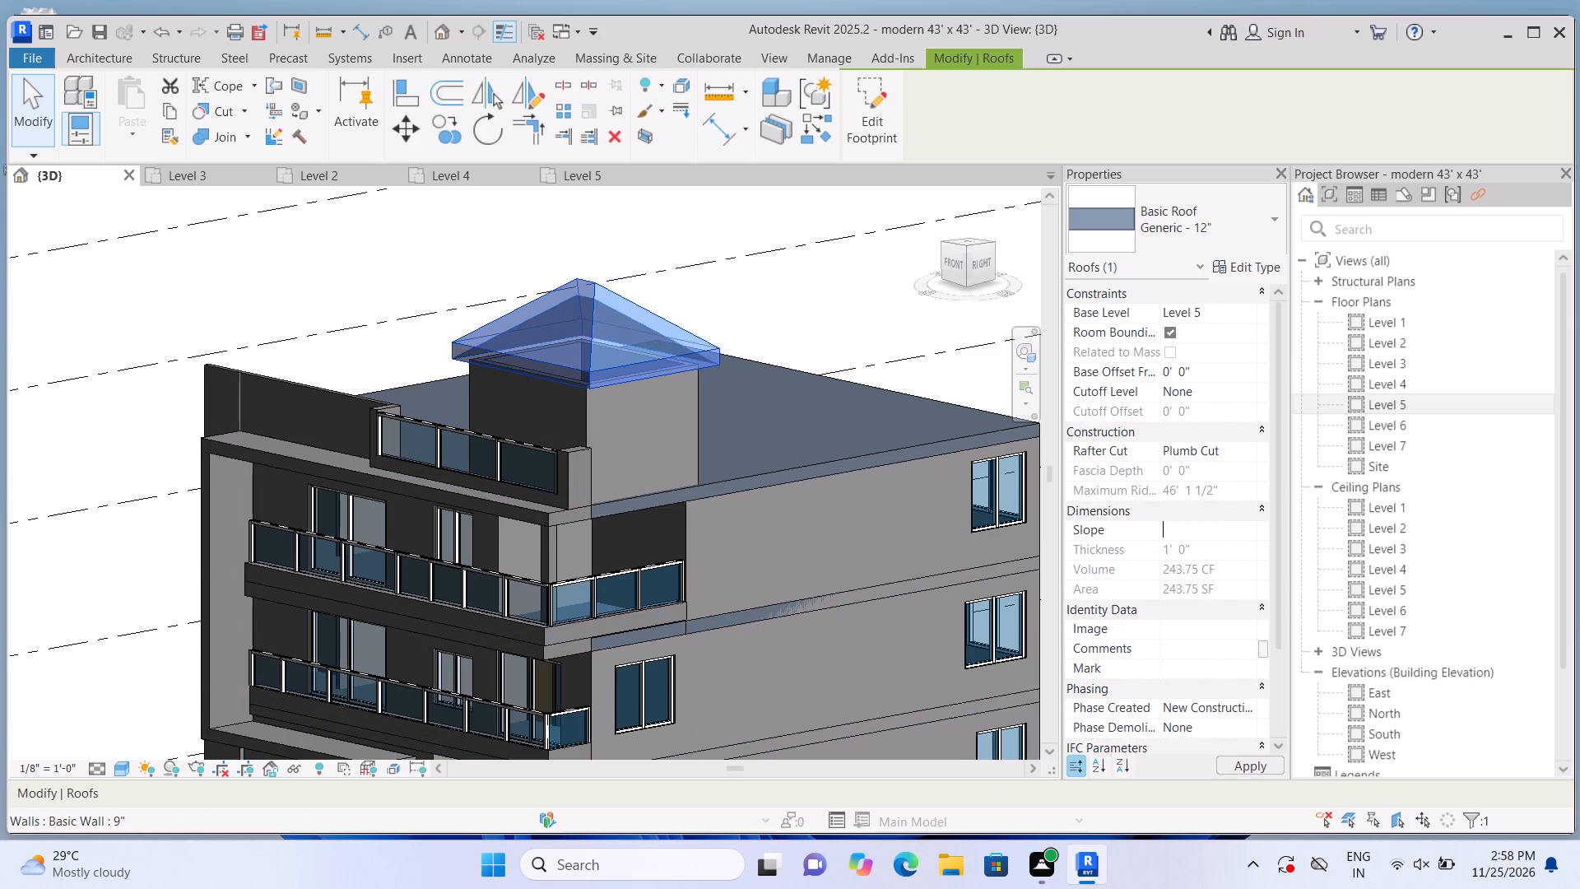
key(0)
key(Return)
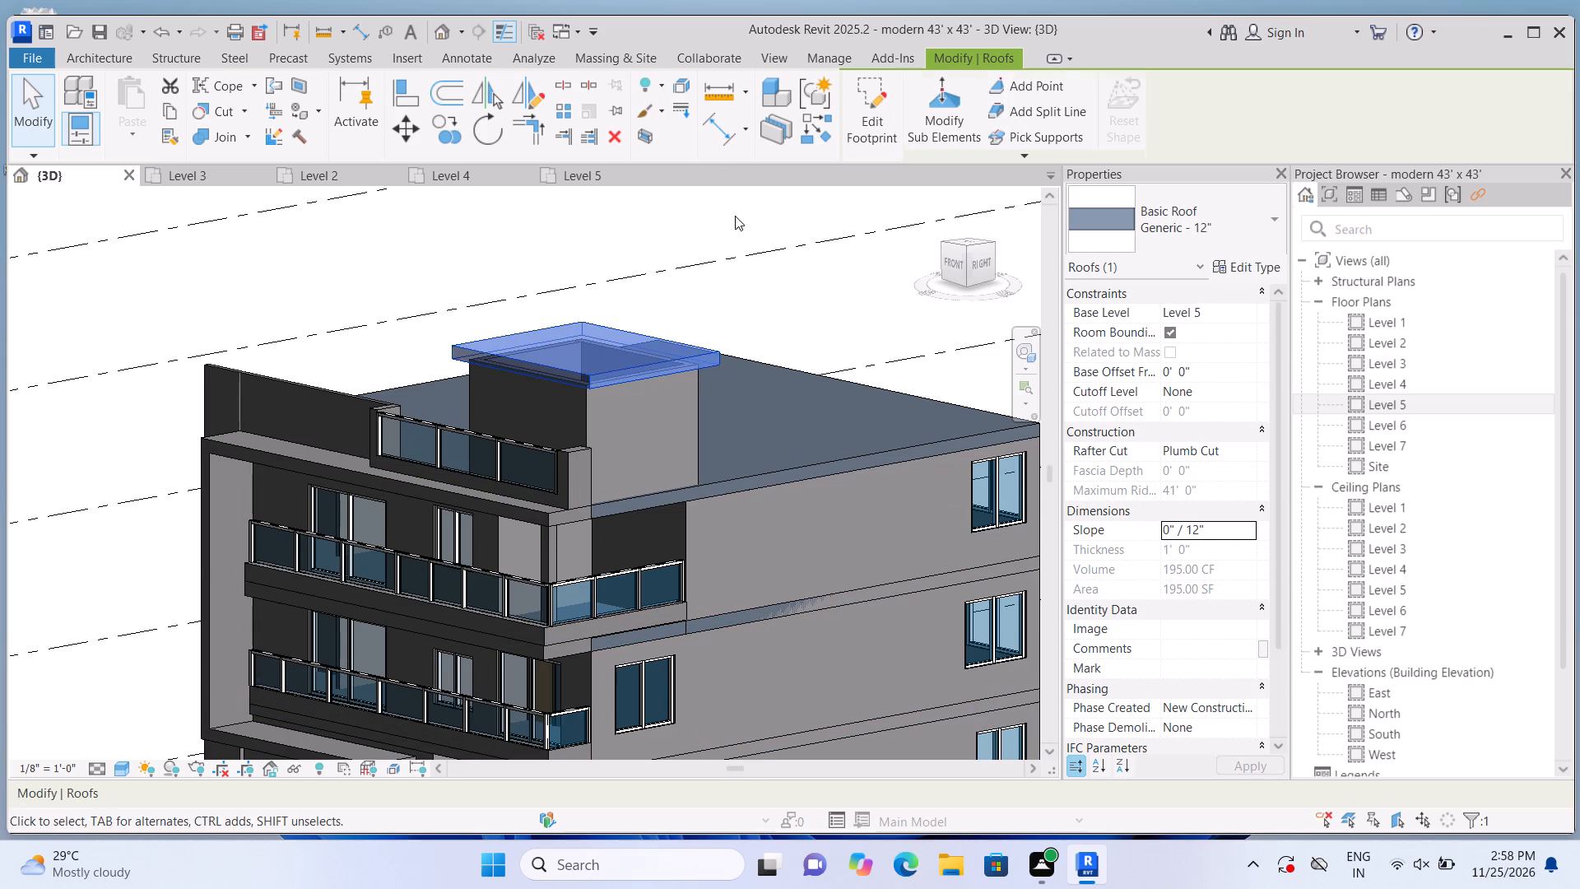
click(777, 296)
Examine the building and the rooftop room's flat roof from several angles in the 3D view.
scroll(779, 300, down, 3)
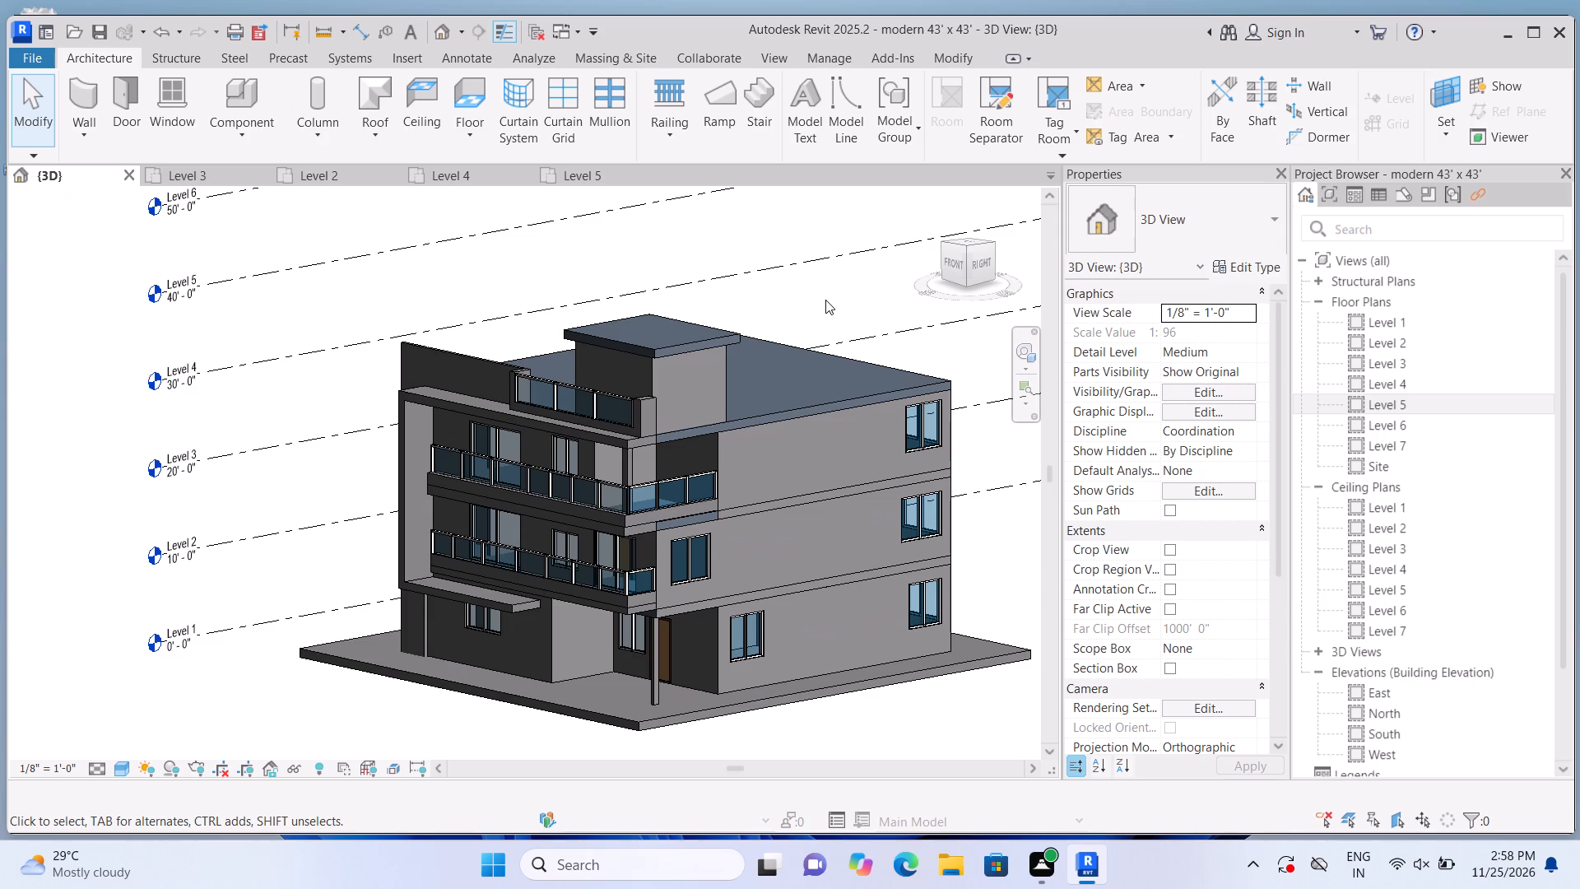
middle_click(808, 254)
shift+middle_drag(806, 271, 800, 301)
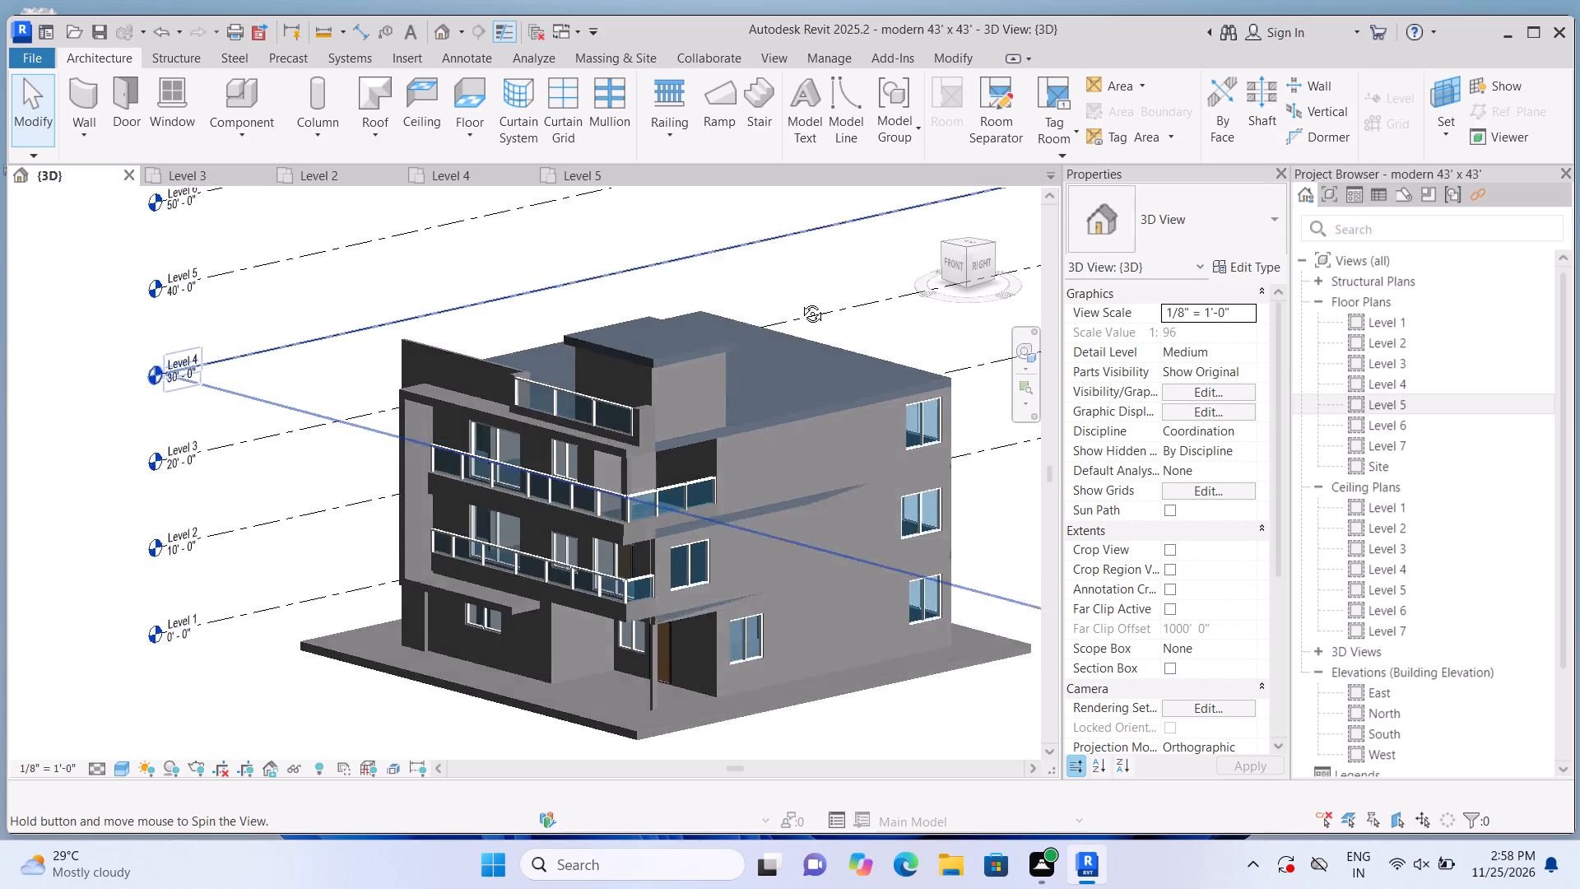
shift+middle_drag(800, 301, 825, 254)
shift+middle_drag(806, 290, 828, 230)
shift+middle_drag(834, 288, 787, 290)
middle_drag(791, 258, 766, 435)
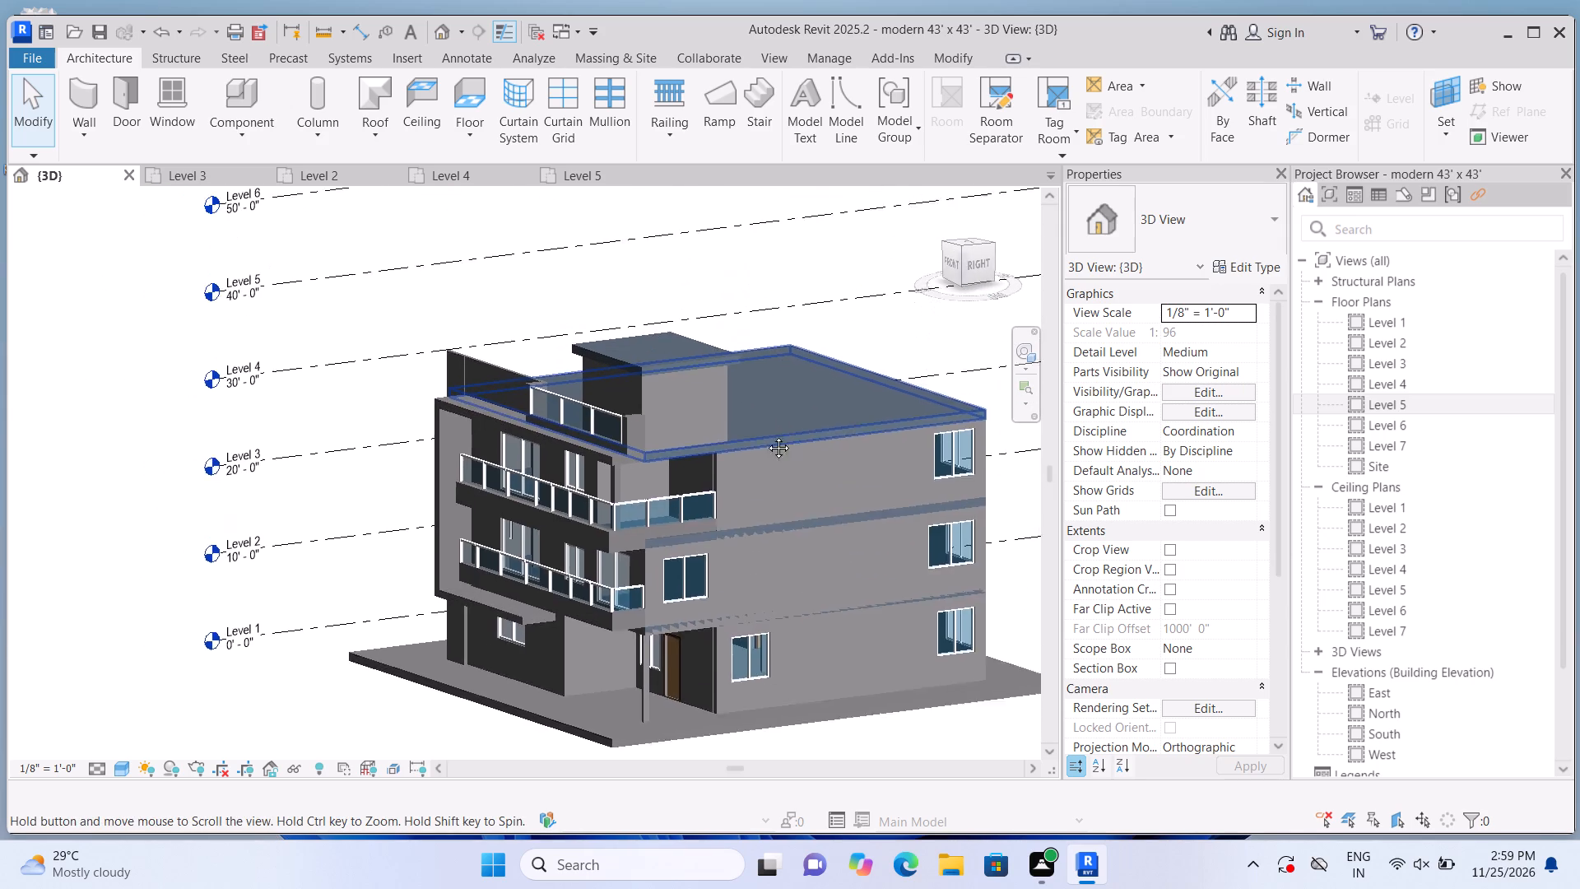
middle_drag(766, 435, 755, 533)
scroll(761, 521, up, 3)
middle_drag(733, 405, 741, 449)
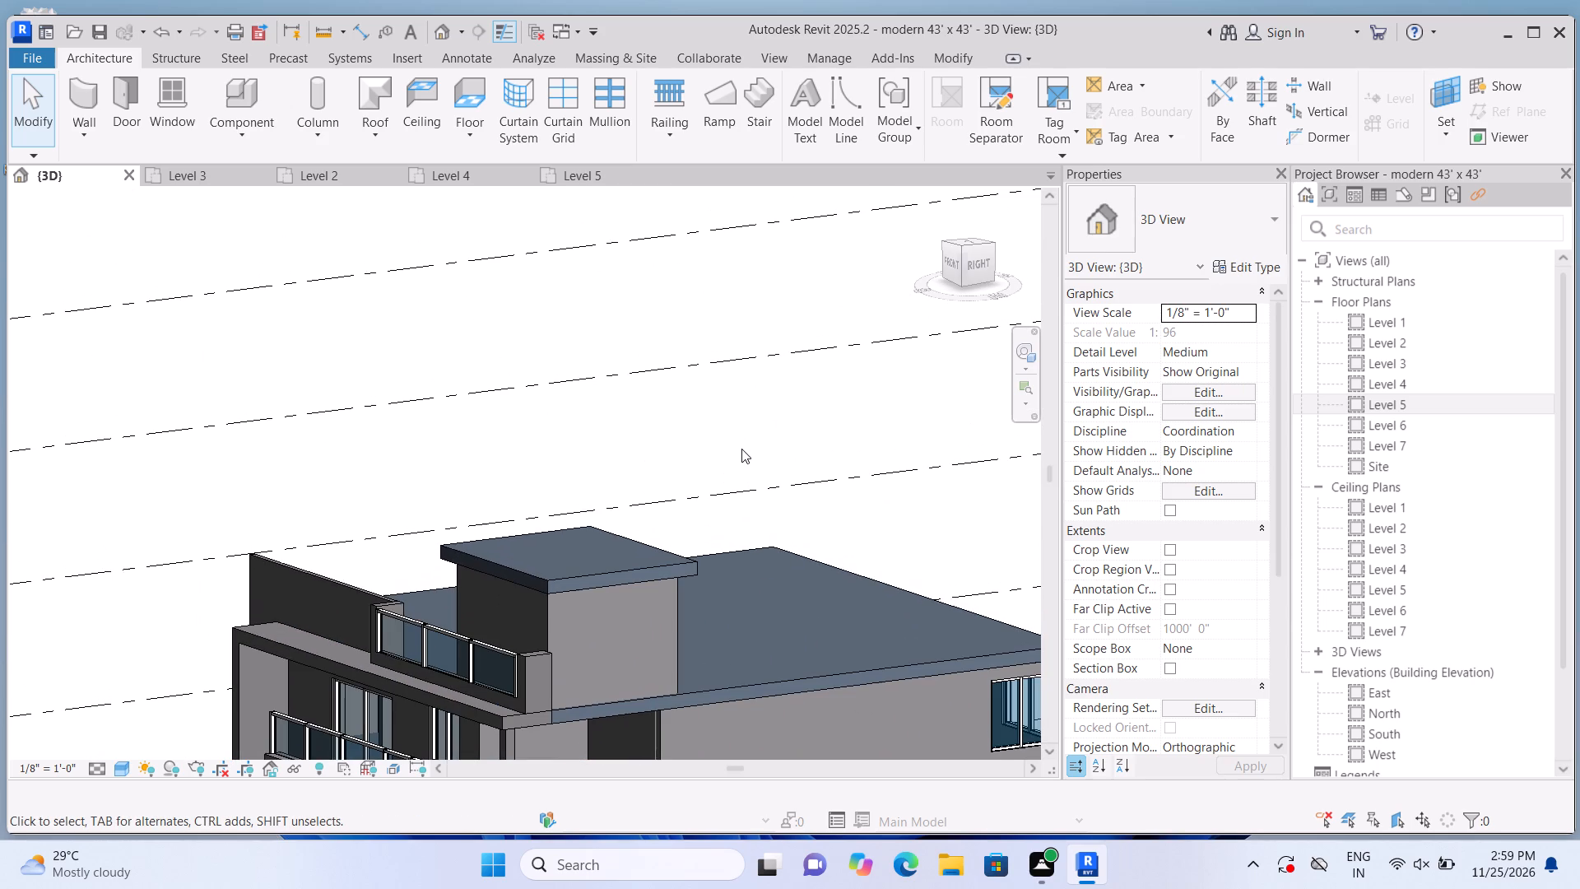
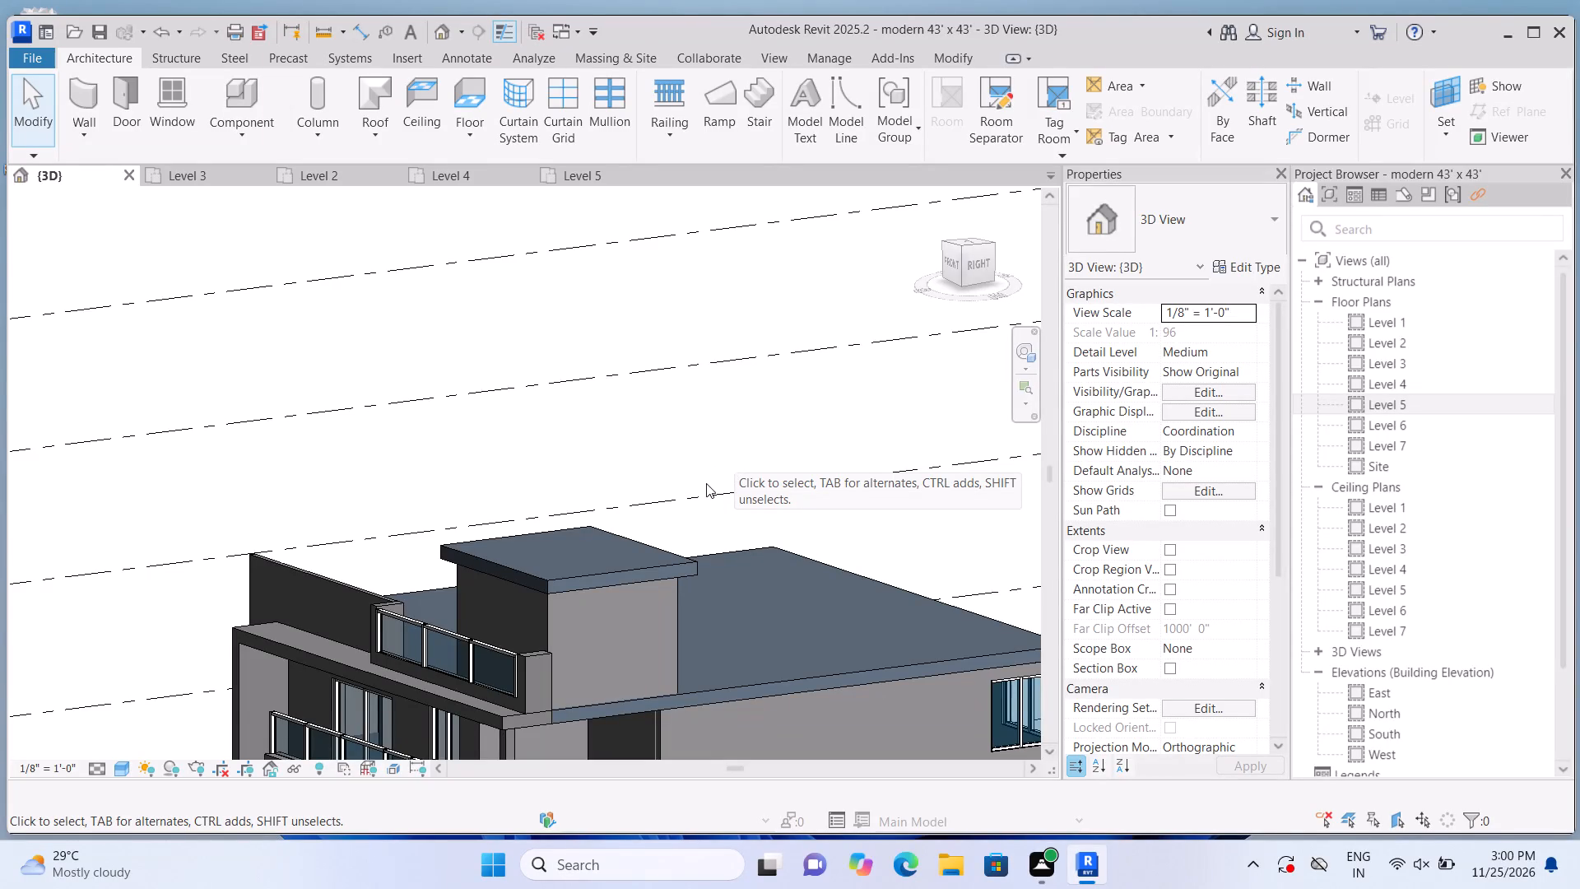
Start an in-place component in the Generic Models category, keeping the default name.
scroll(570, 387, up, 2)
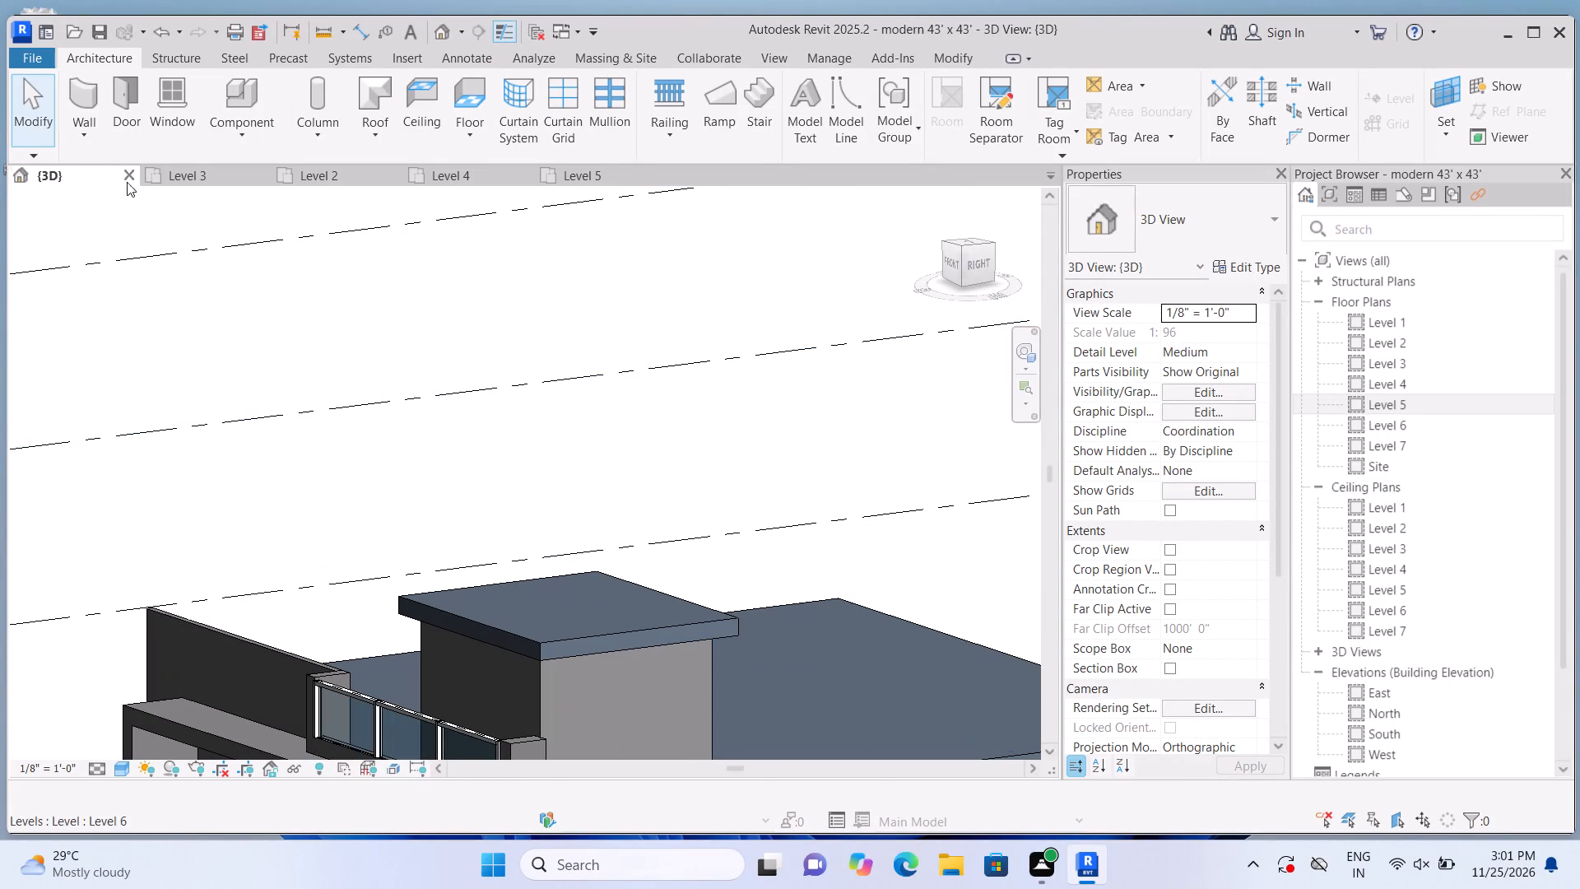
click(245, 141)
click(264, 205)
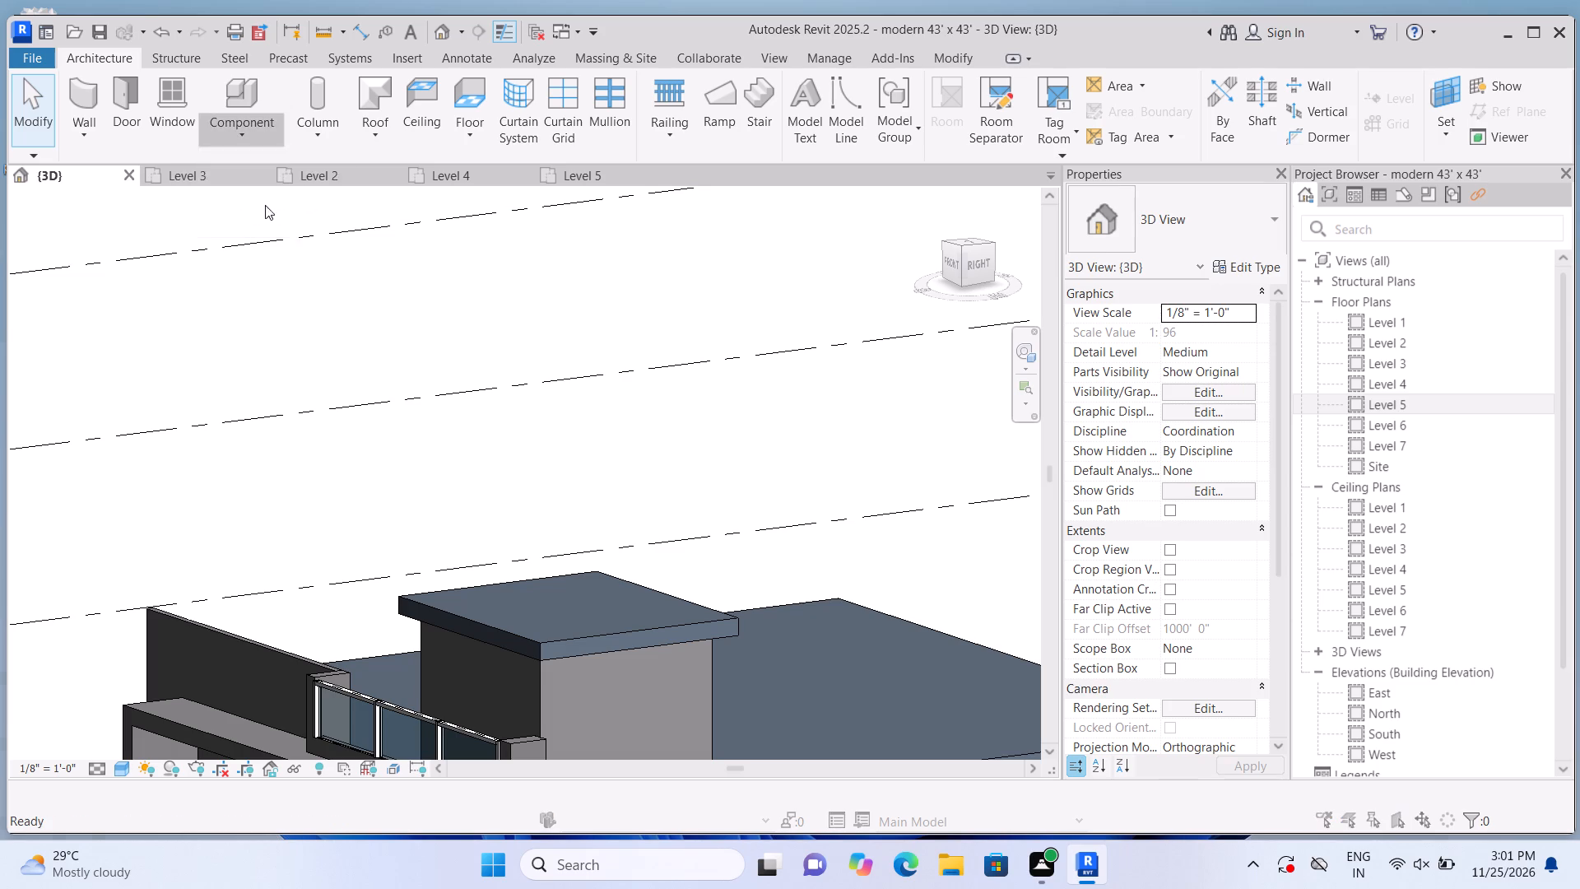
scroll(695, 352, down, 6)
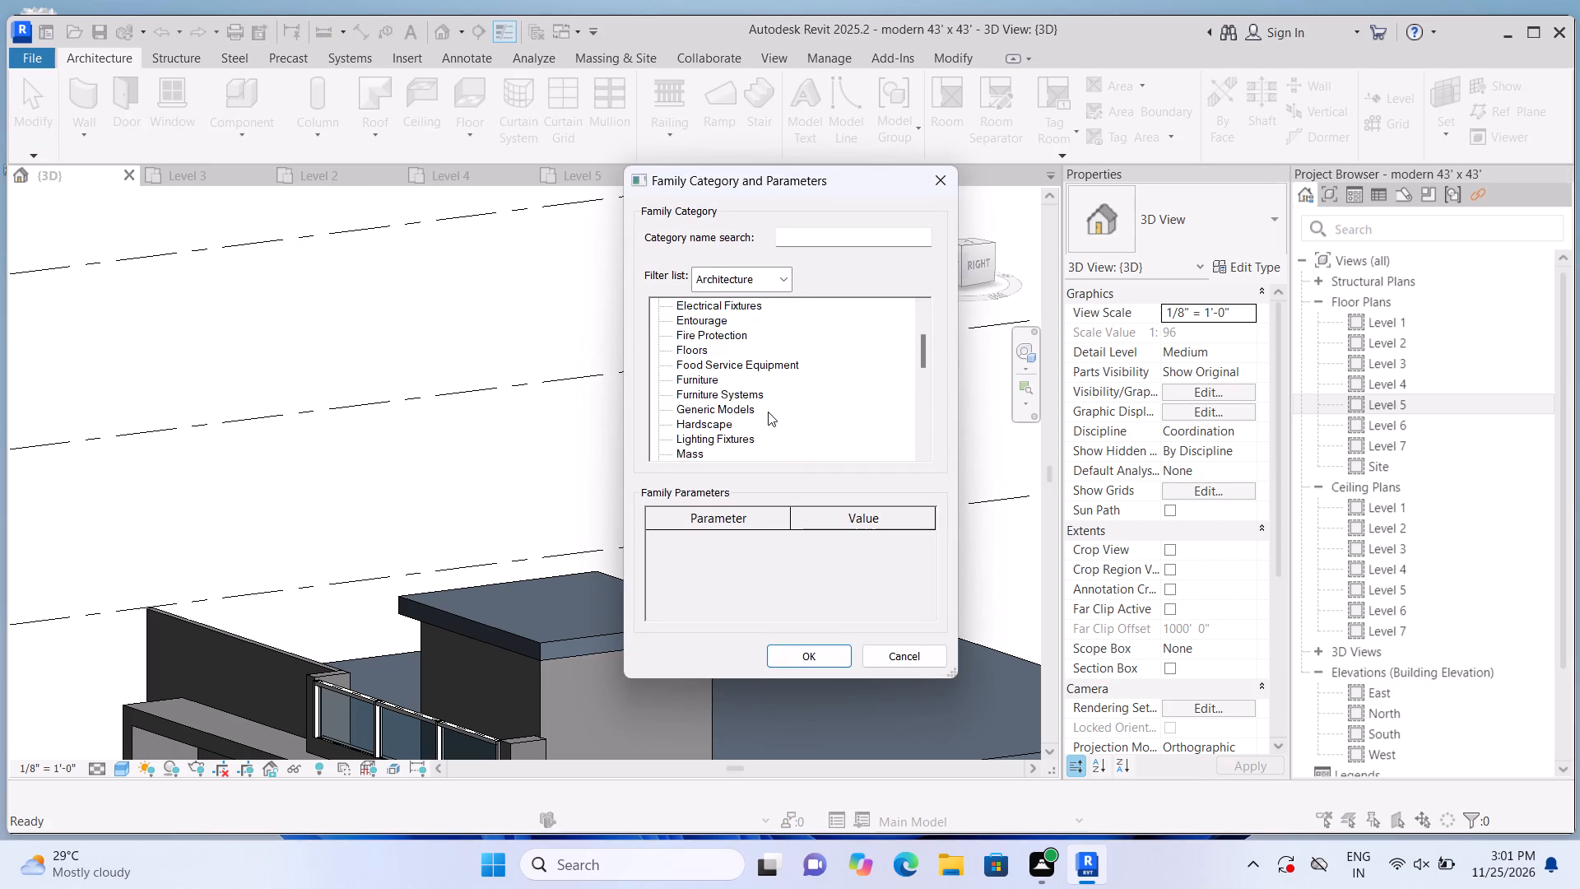
click(766, 412)
click(756, 410)
click(740, 407)
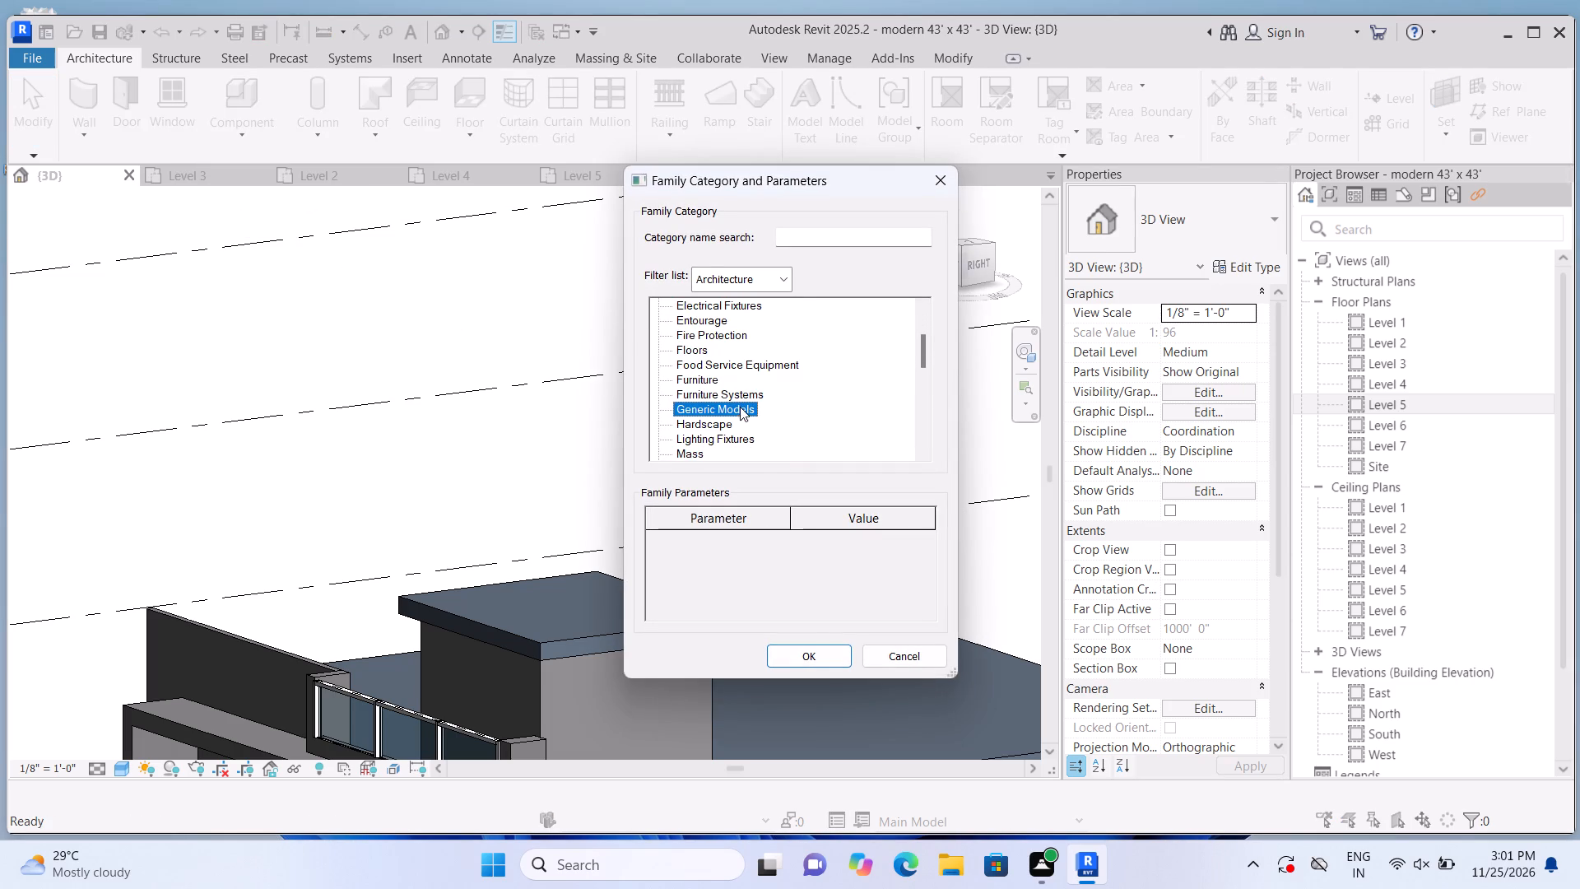
double_click(794, 653)
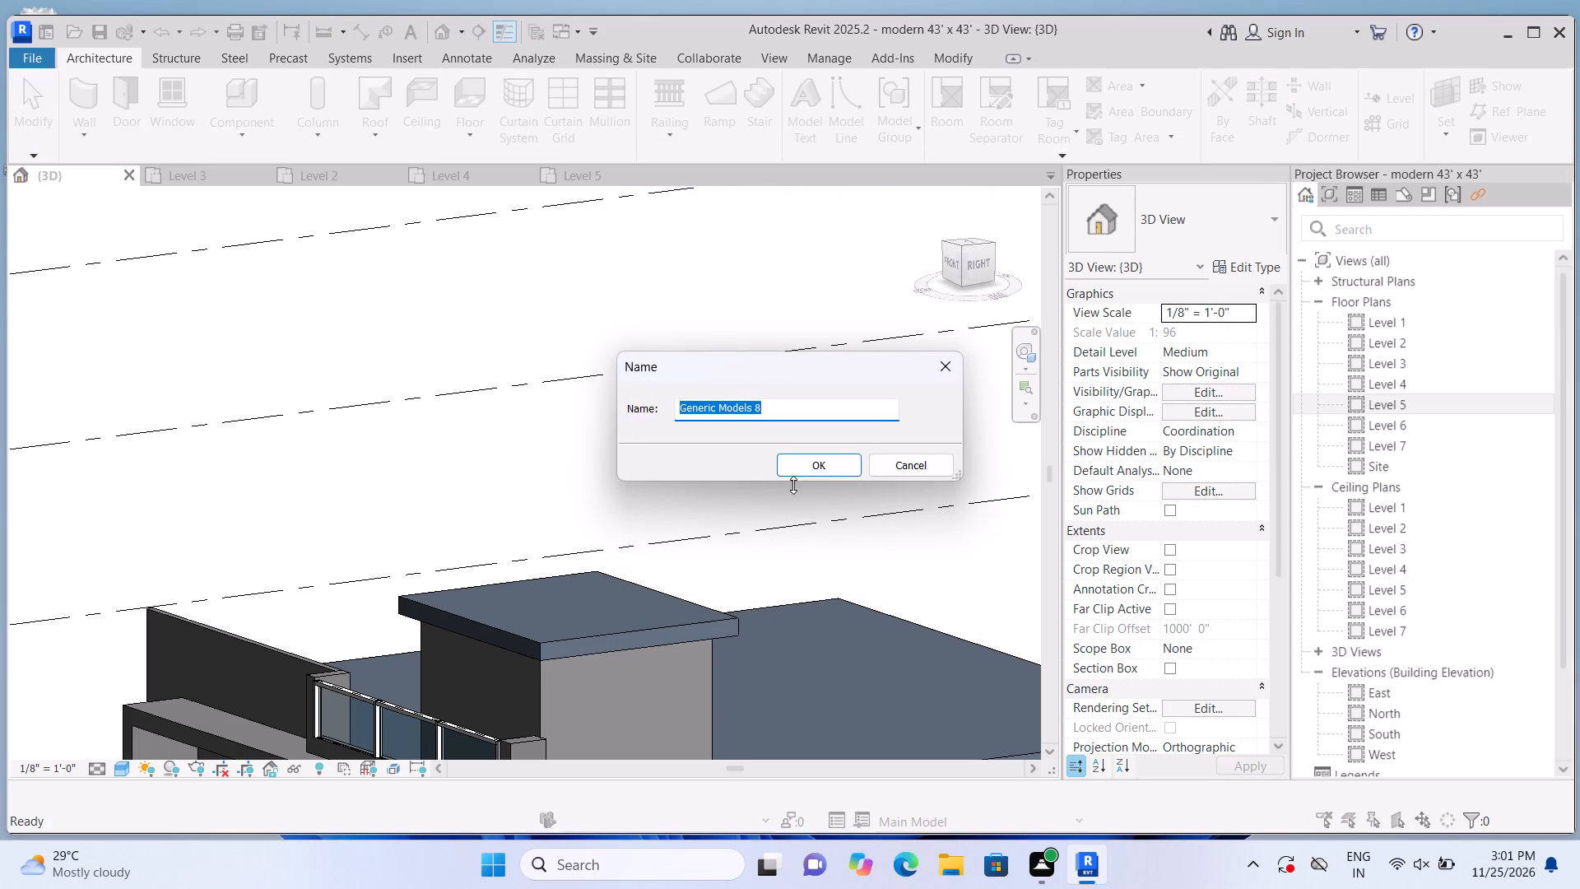
click(807, 463)
Start an extrusion on the top face of the rooftop room's flat roof and sketch a rectangle matching the roof's outline corner to corner.
click(197, 133)
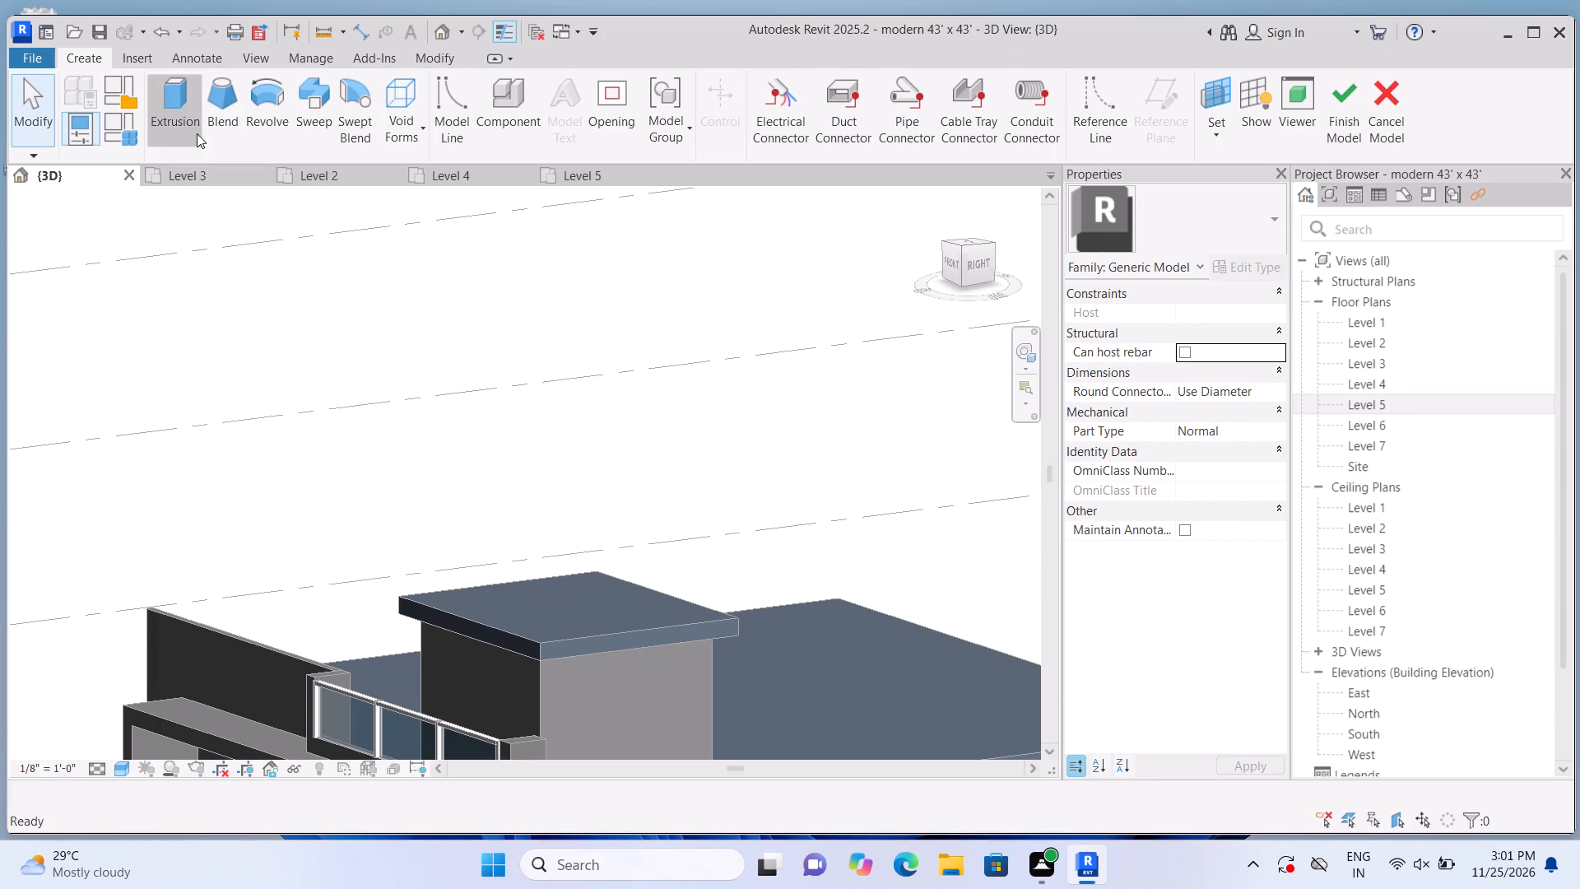
click(1065, 143)
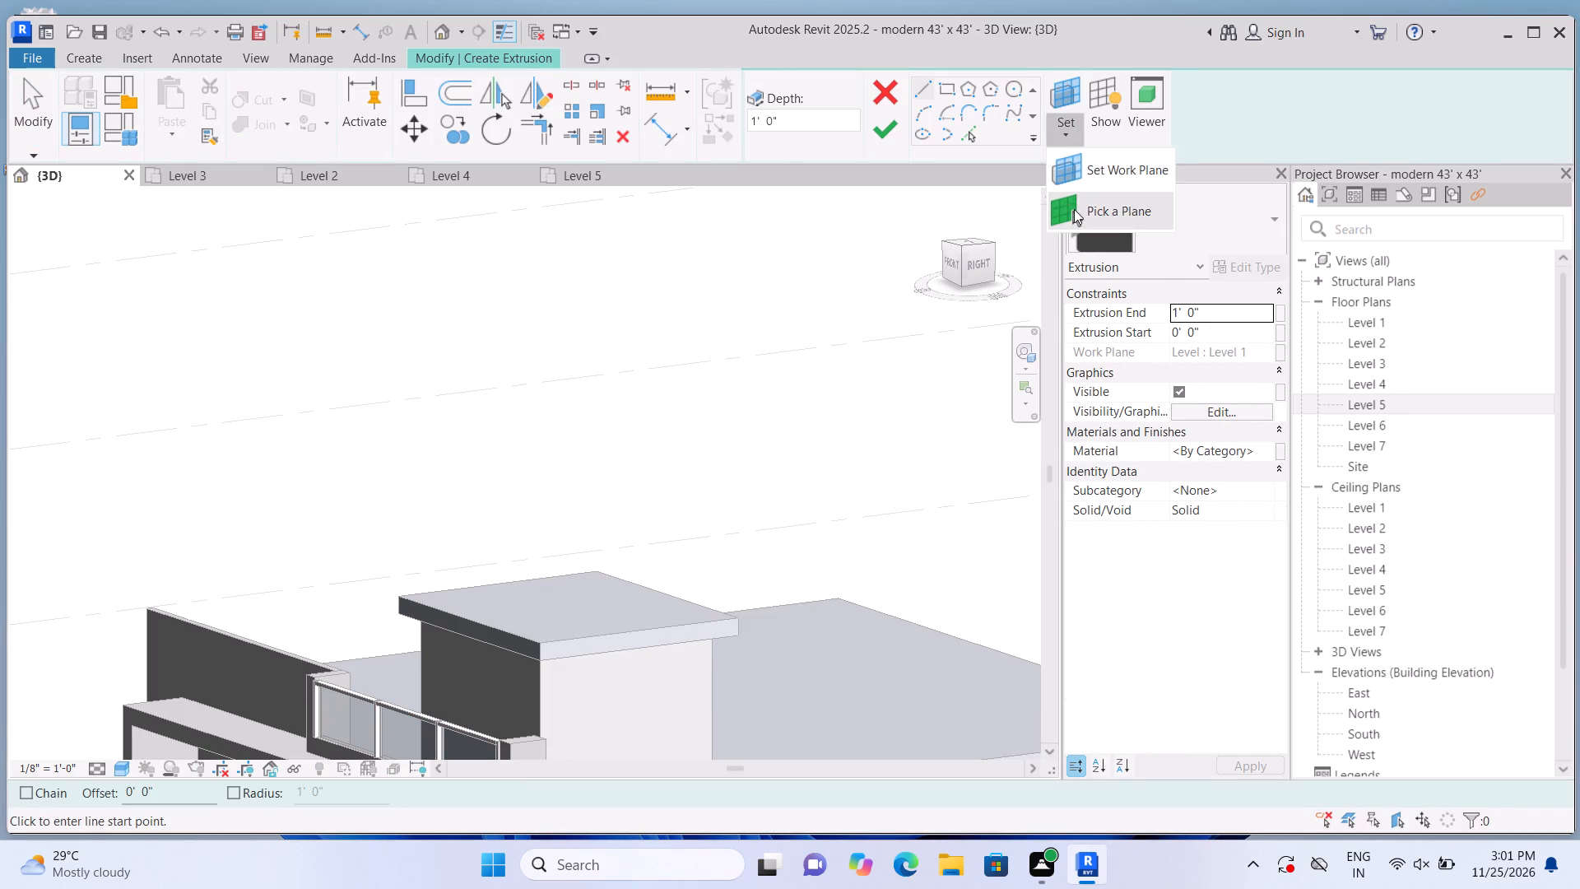
click(1075, 209)
click(514, 629)
scroll(555, 559, up, 1)
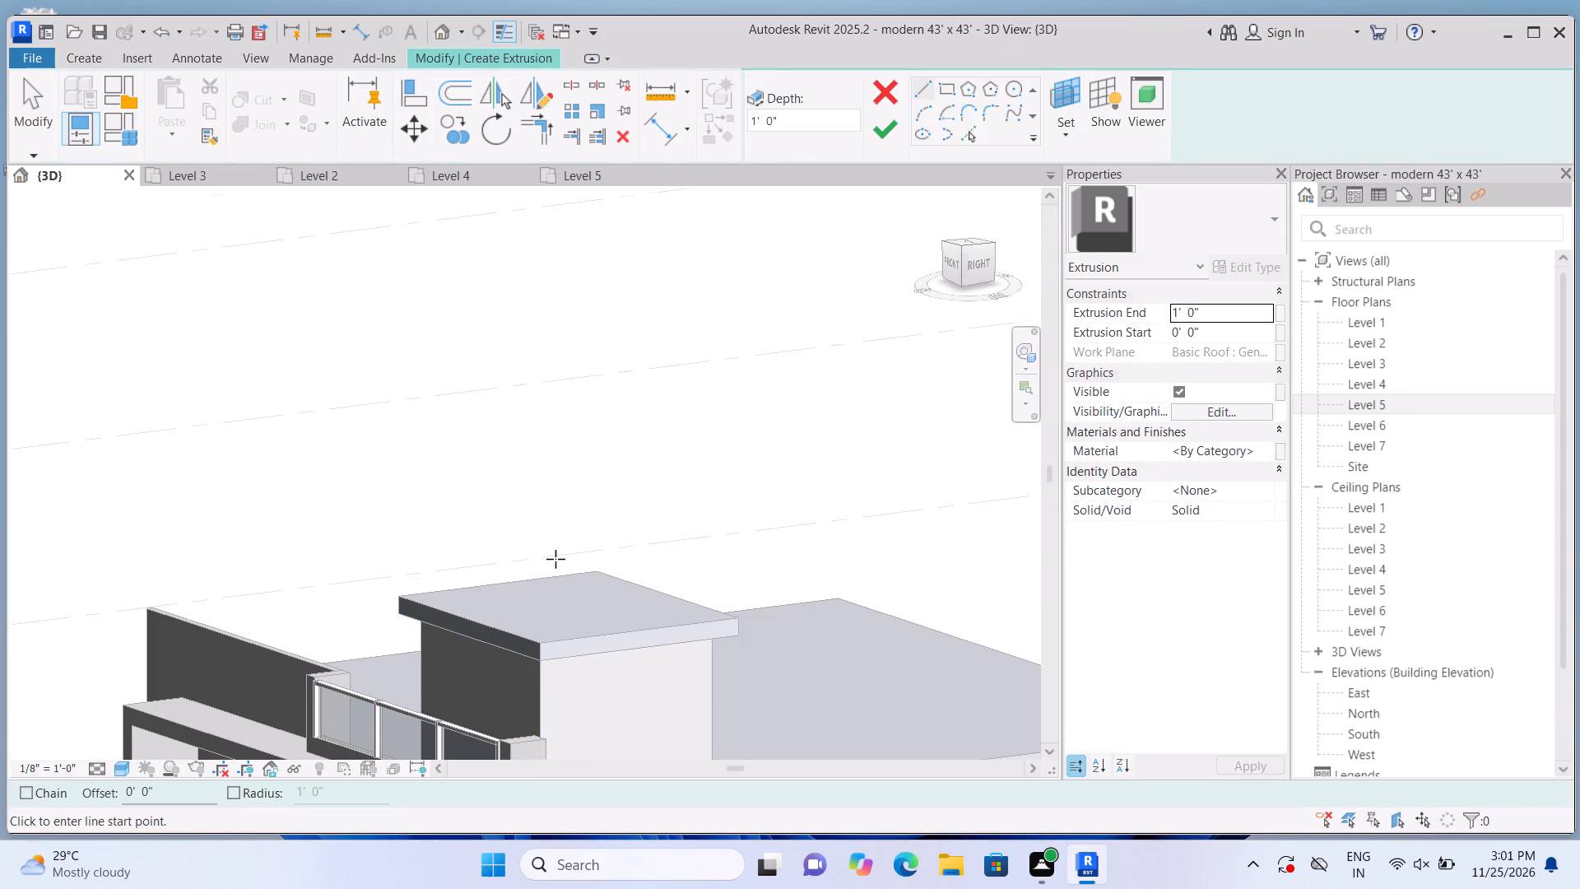
click(945, 86)
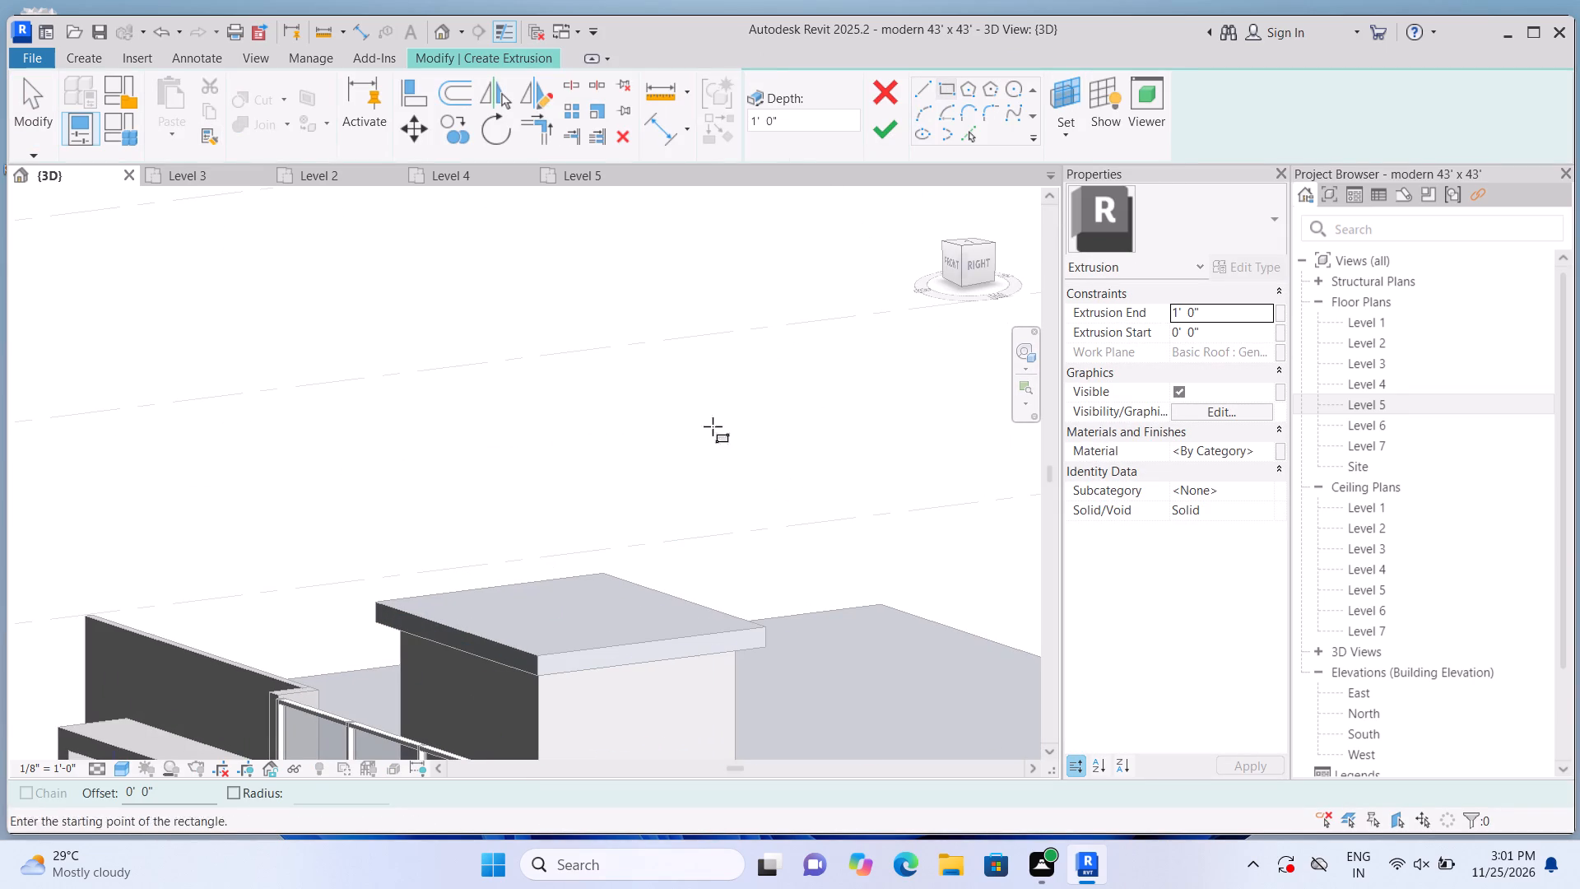
scroll(351, 677, up, 2)
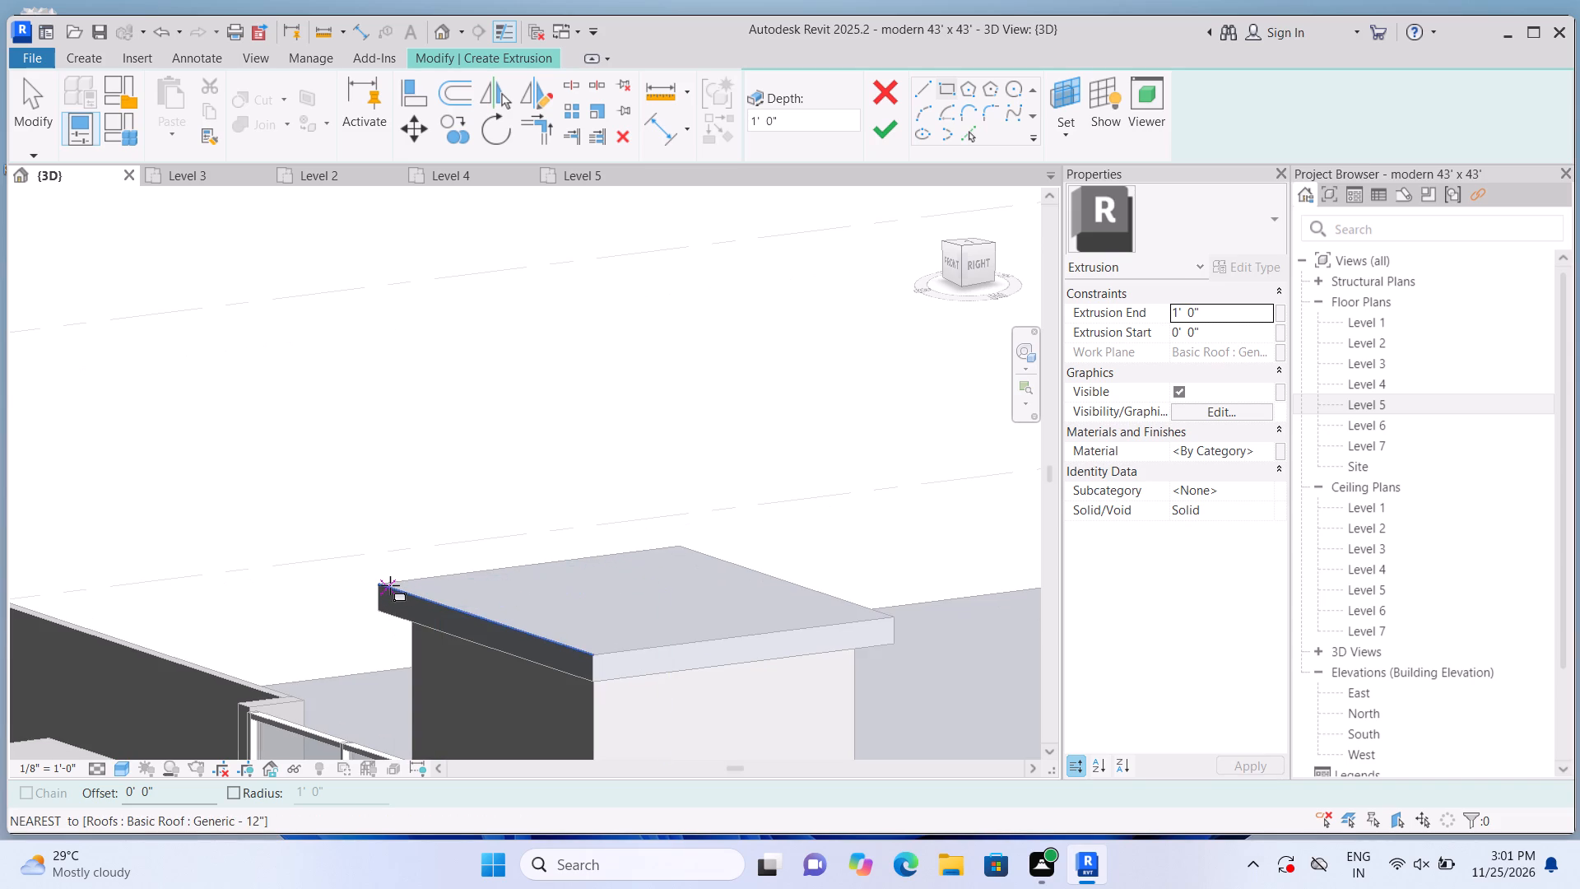
click(386, 585)
scroll(772, 626, up, 2)
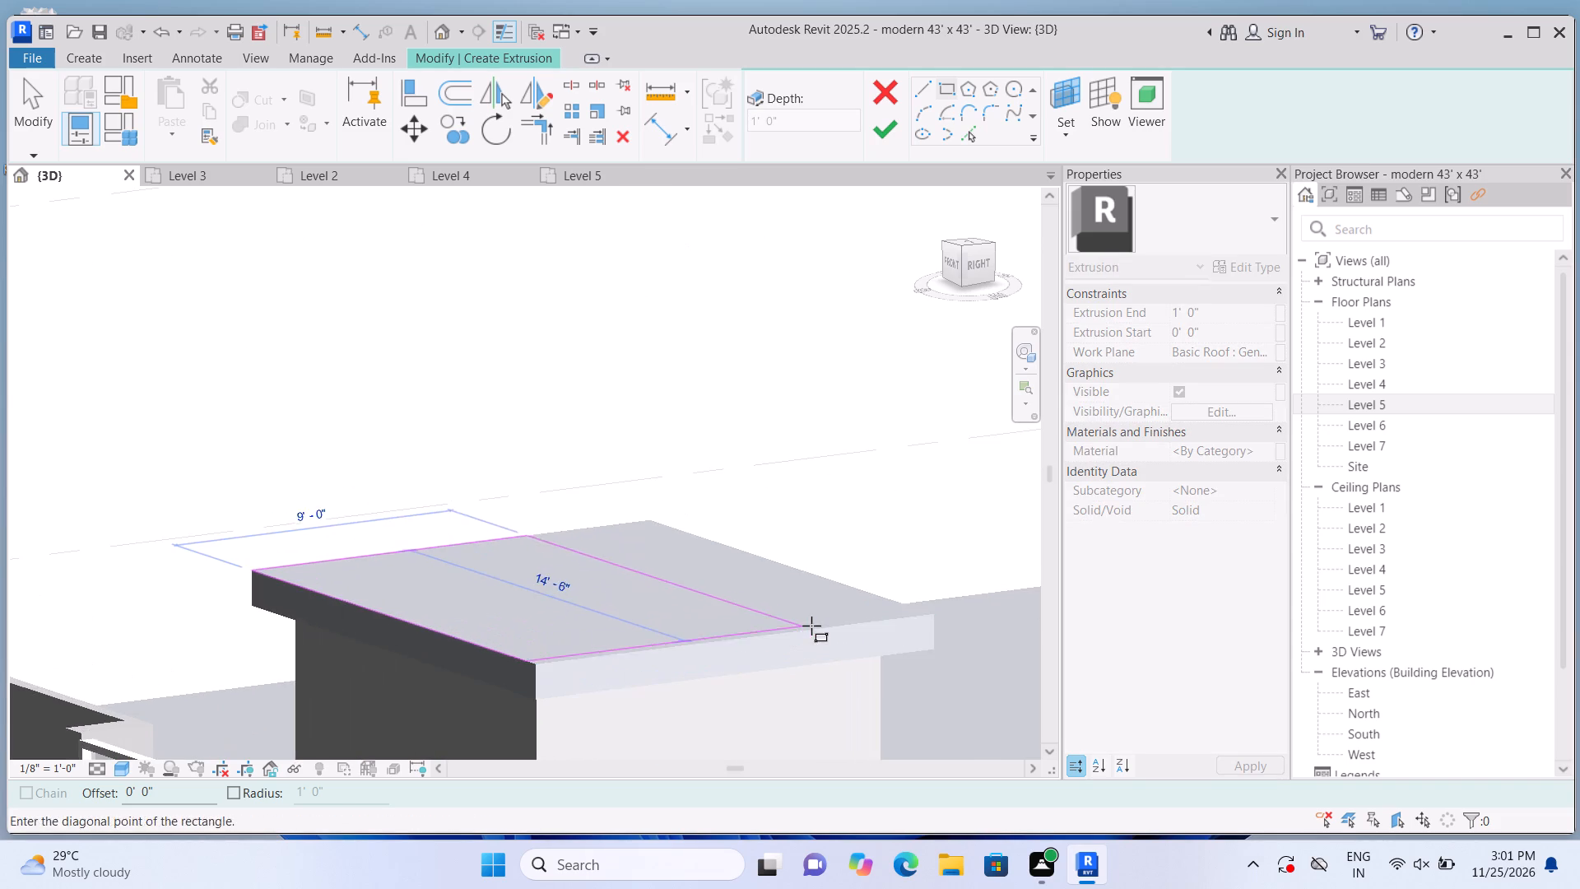
middle_drag(803, 630, 723, 645)
scroll(879, 647, up, 3)
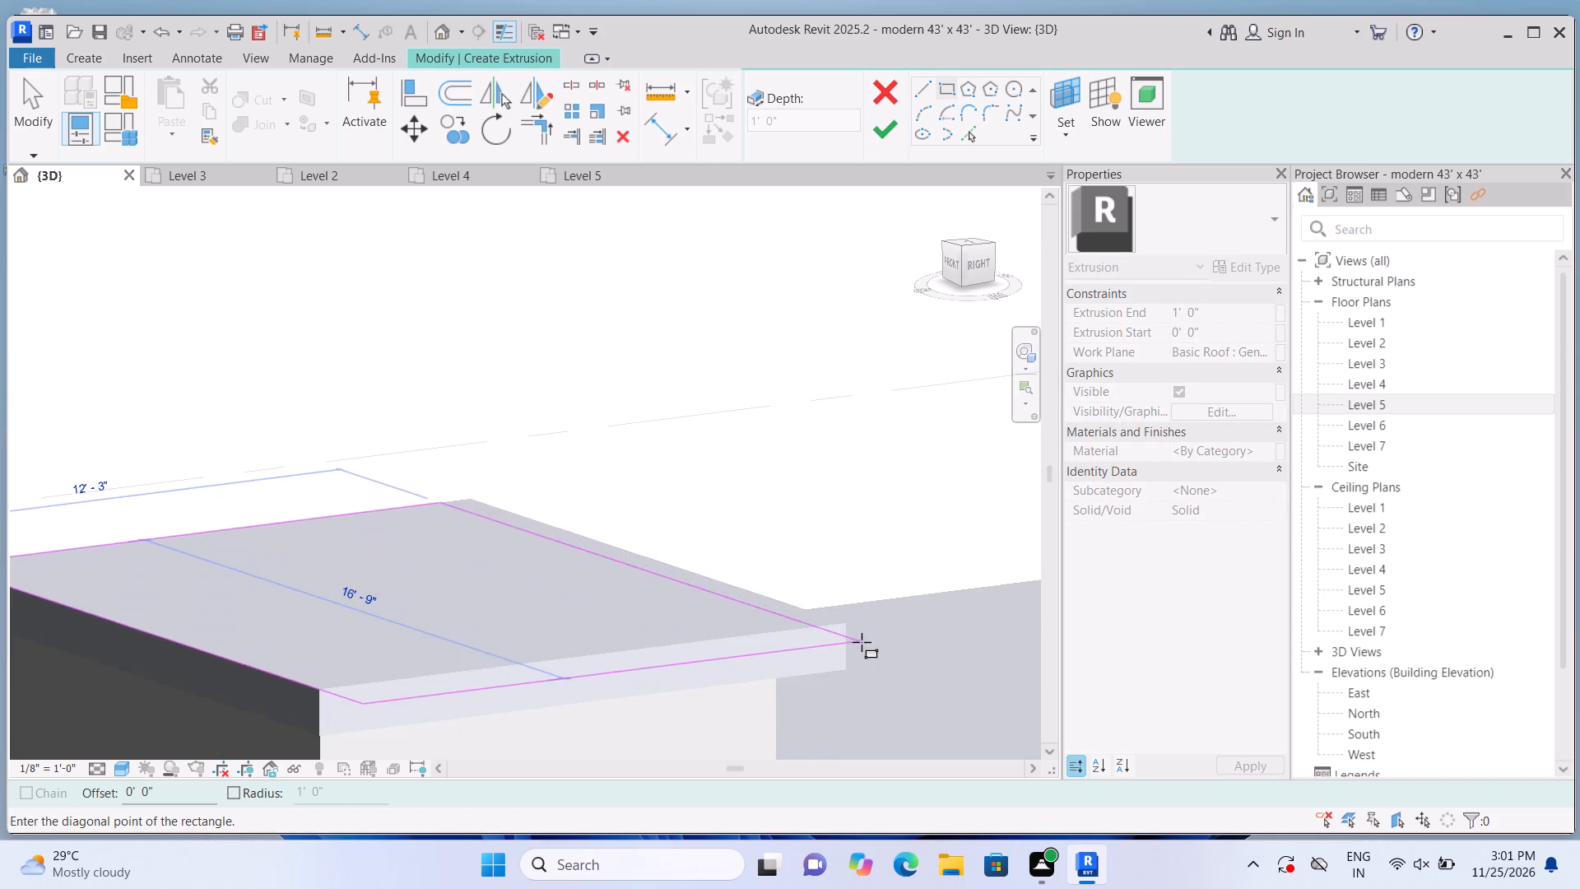
scroll(862, 642, up, 5)
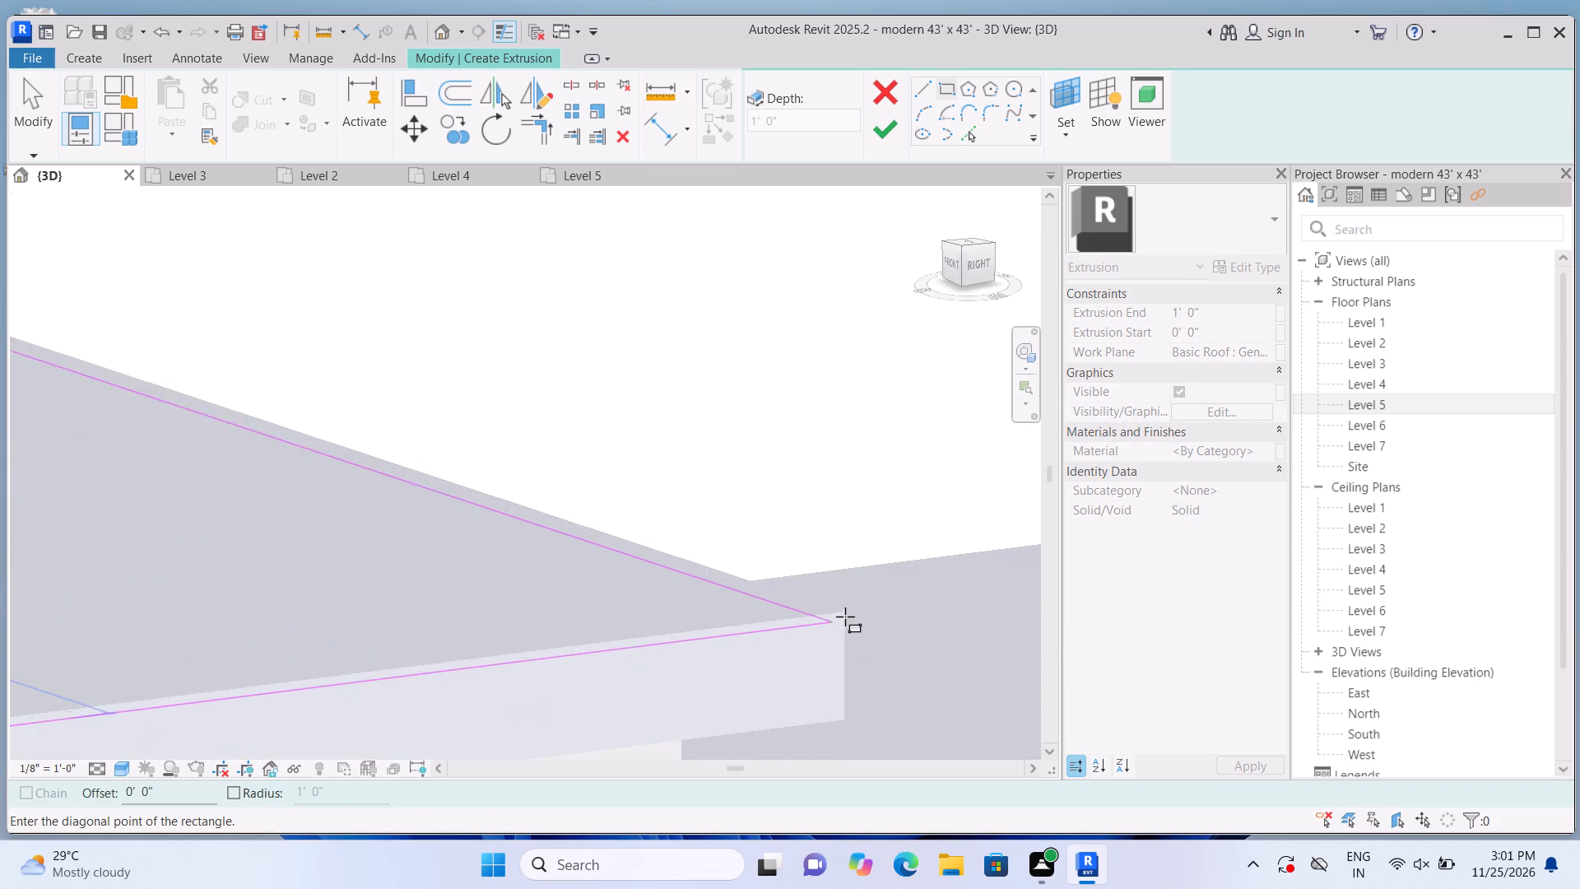
click(852, 612)
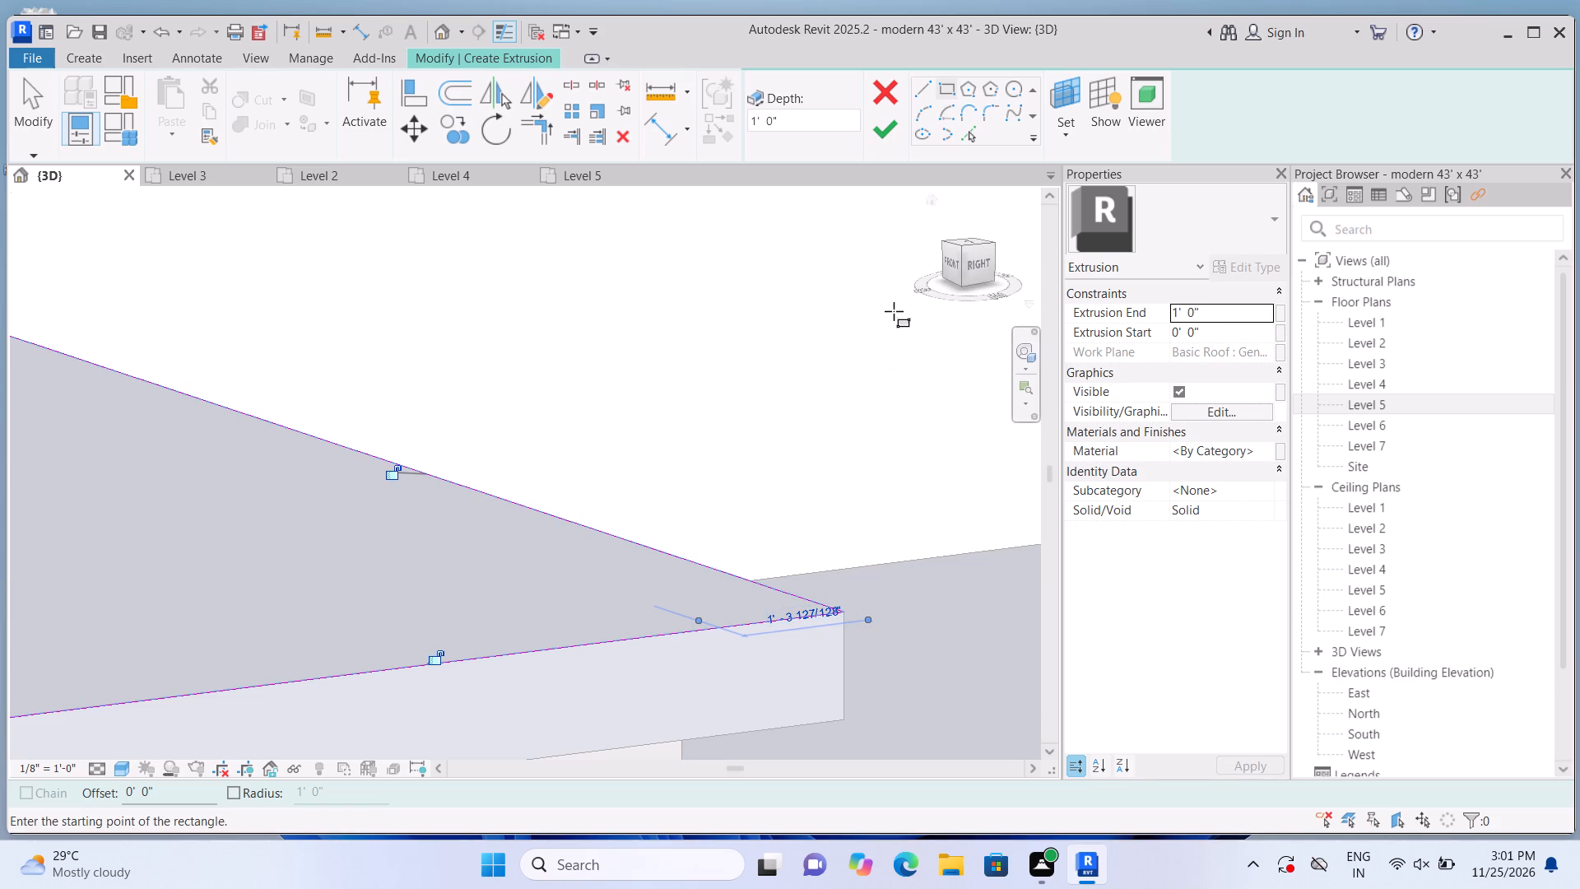
Set the extrusion end to 5" and finish the extrusion as a thin slab on the rooftop room's roof.
click(1221, 314)
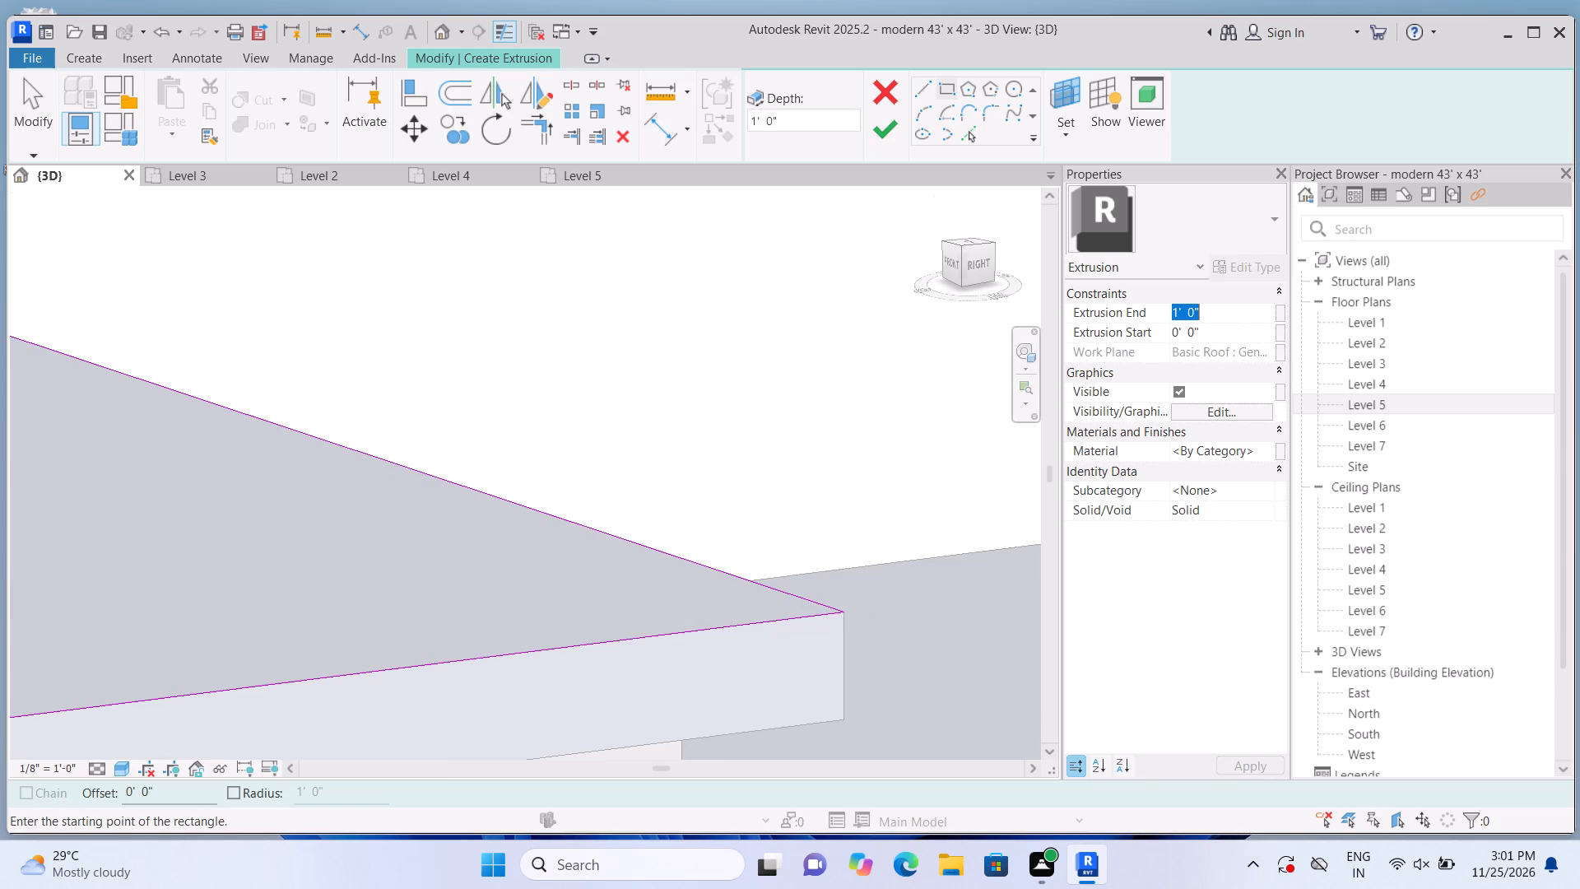
key(BackSpace)
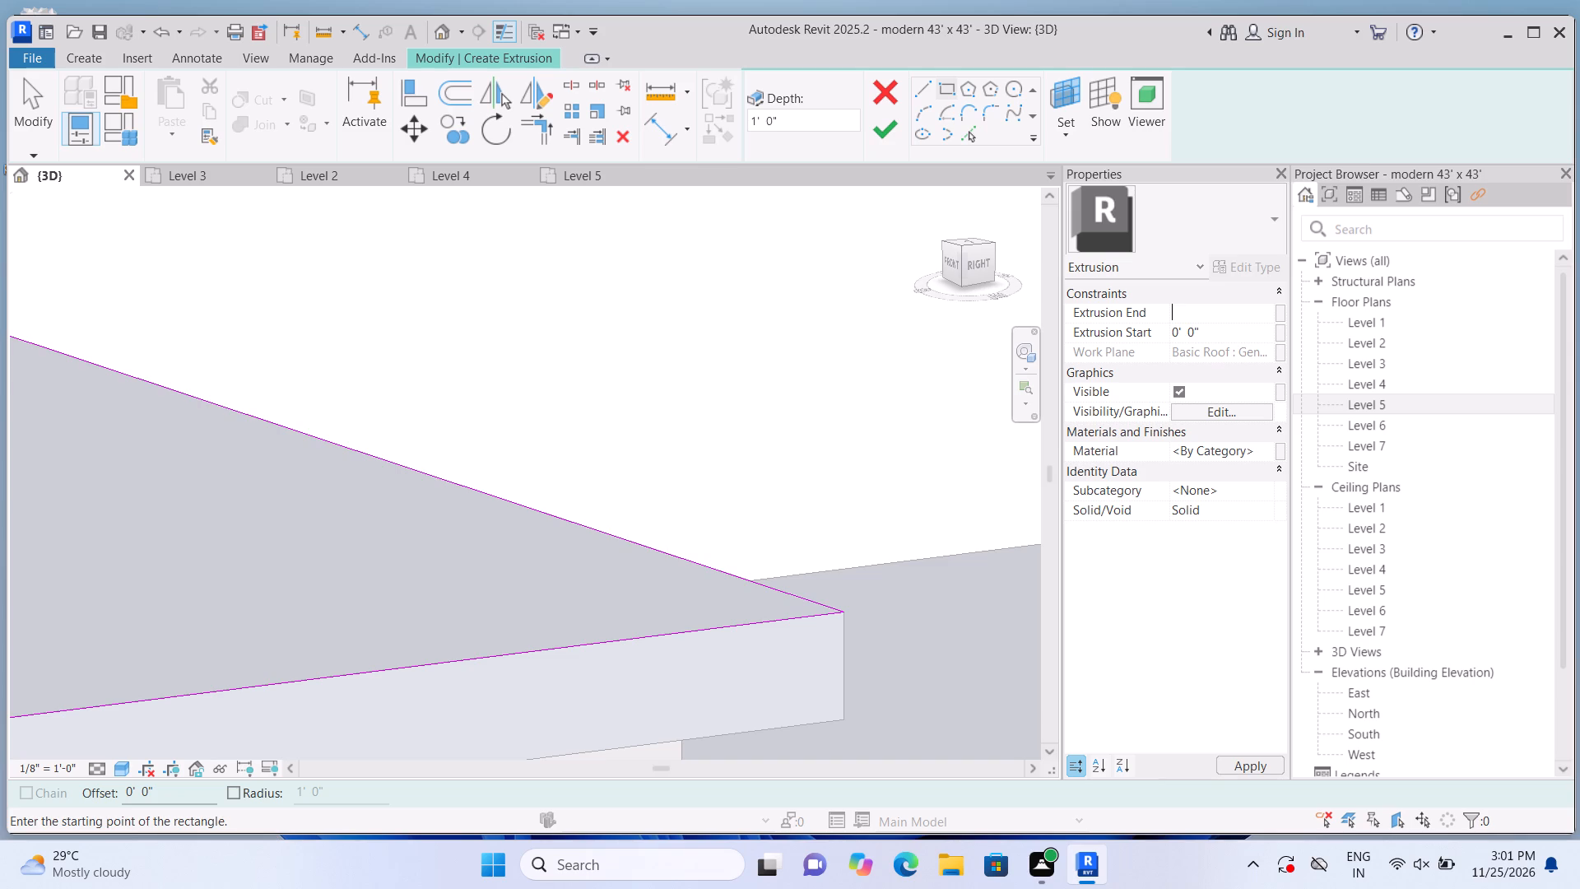
text(5")
key(Return)
click(883, 136)
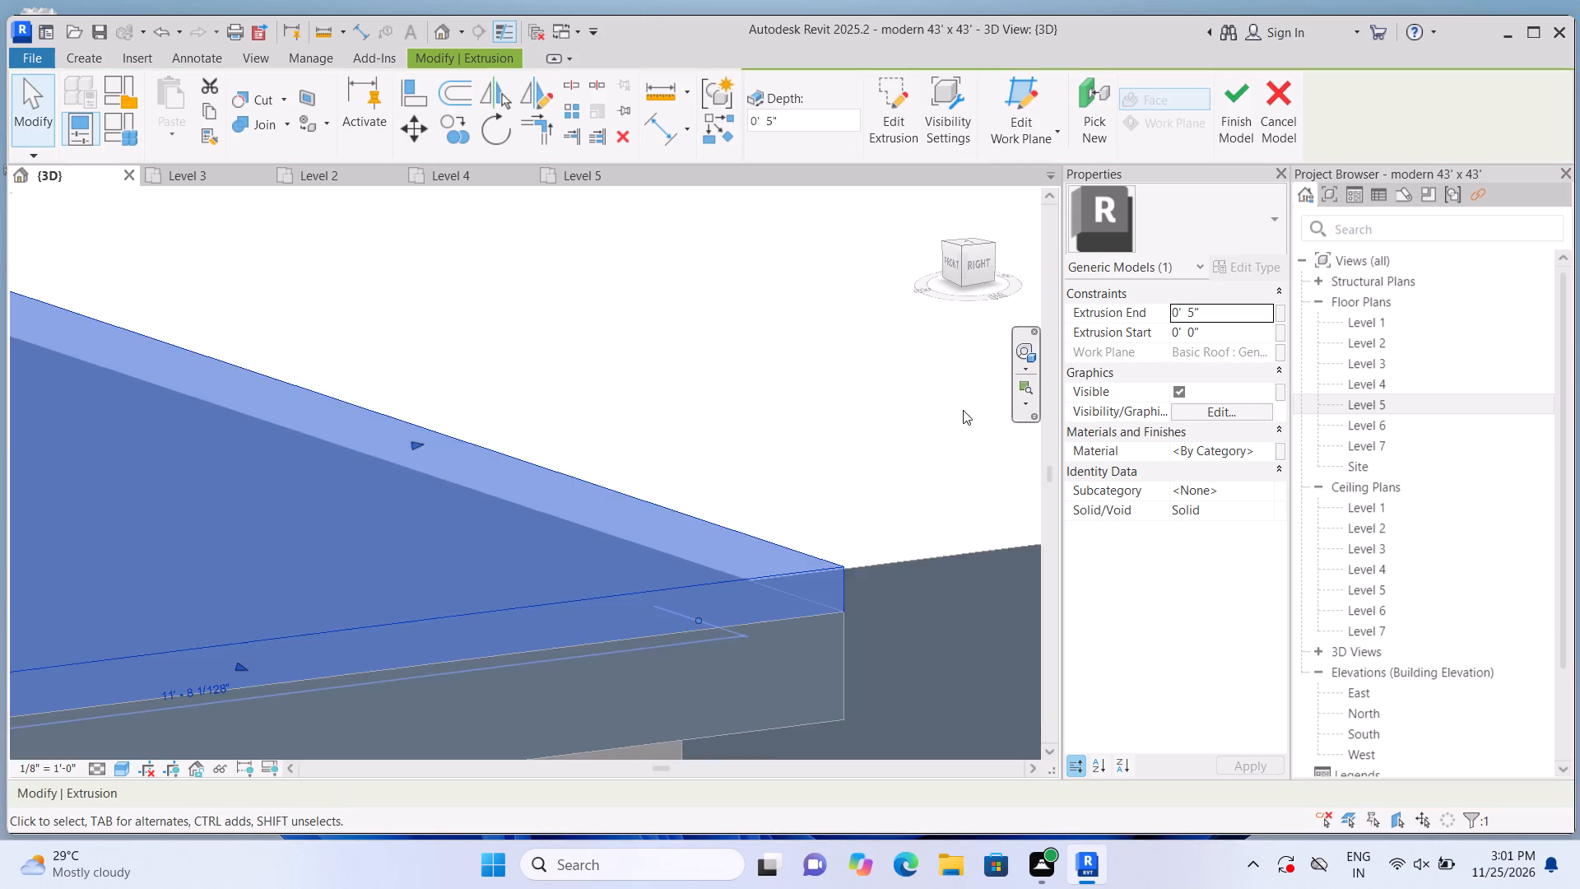
Stretch the thin slab's front and right edges outward so they project slightly past the roof below.
scroll(959, 399, down, 8)
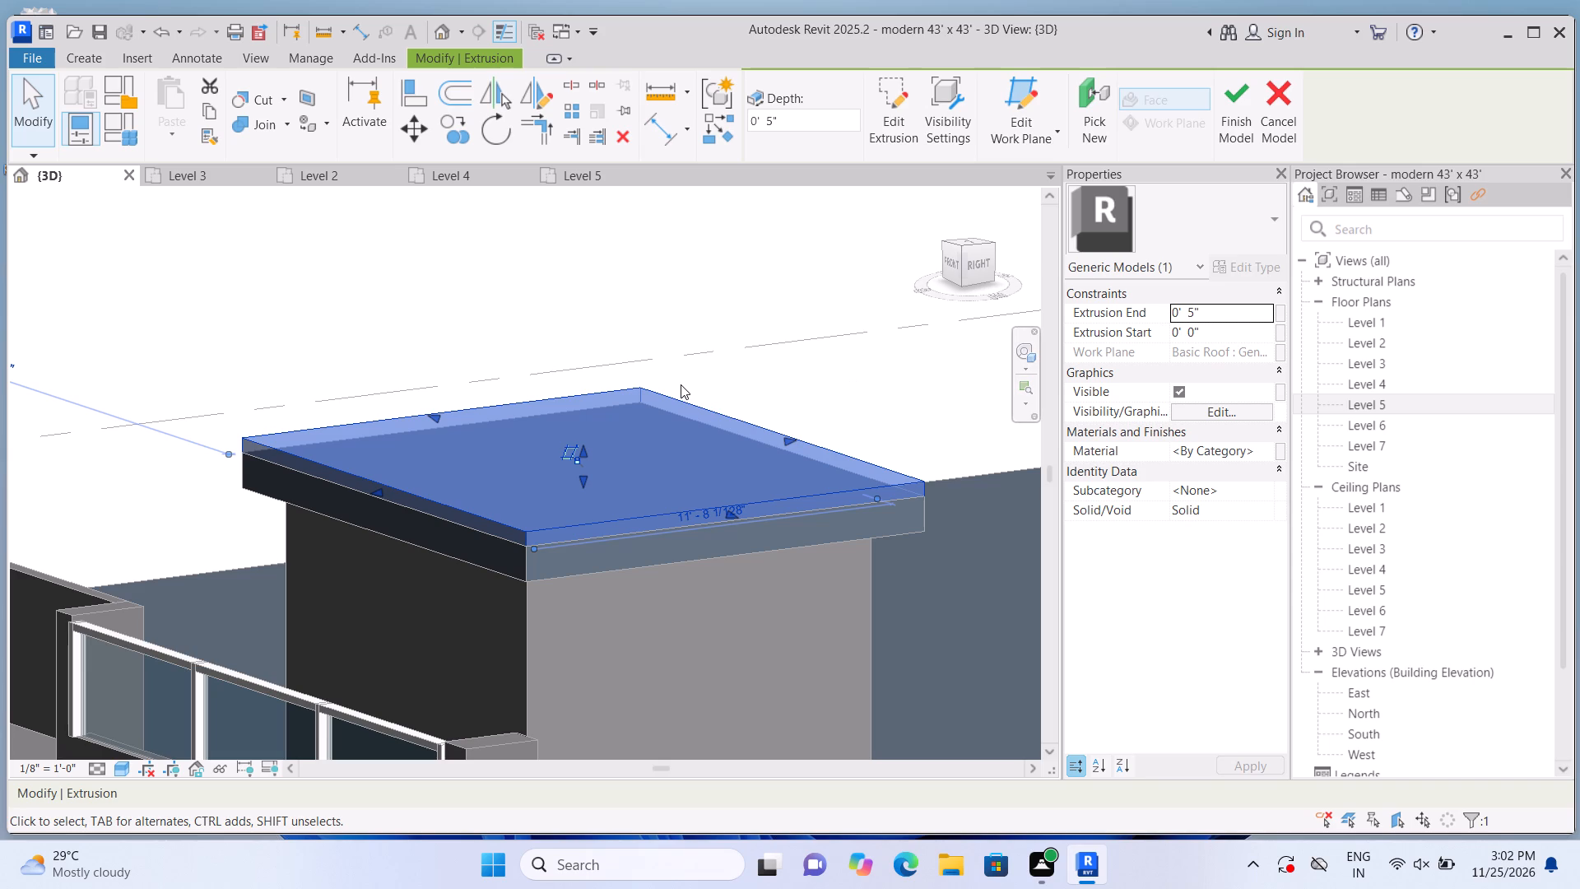
click(498, 296)
scroll(379, 517, up, 2)
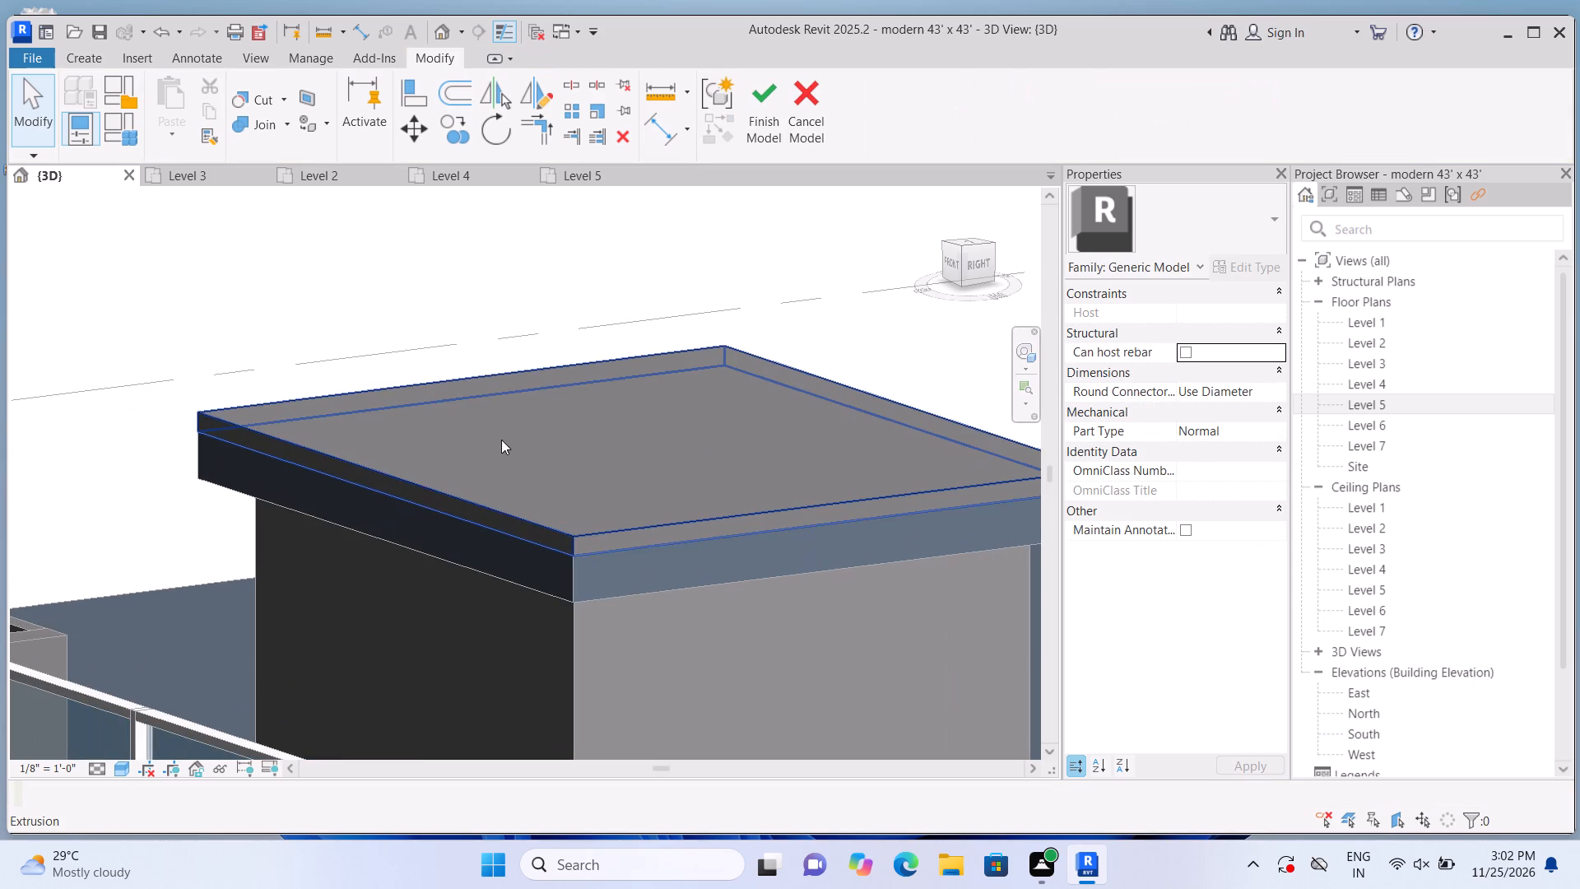
click(501, 440)
scroll(479, 466, up, 4)
scroll(439, 436, down, 3)
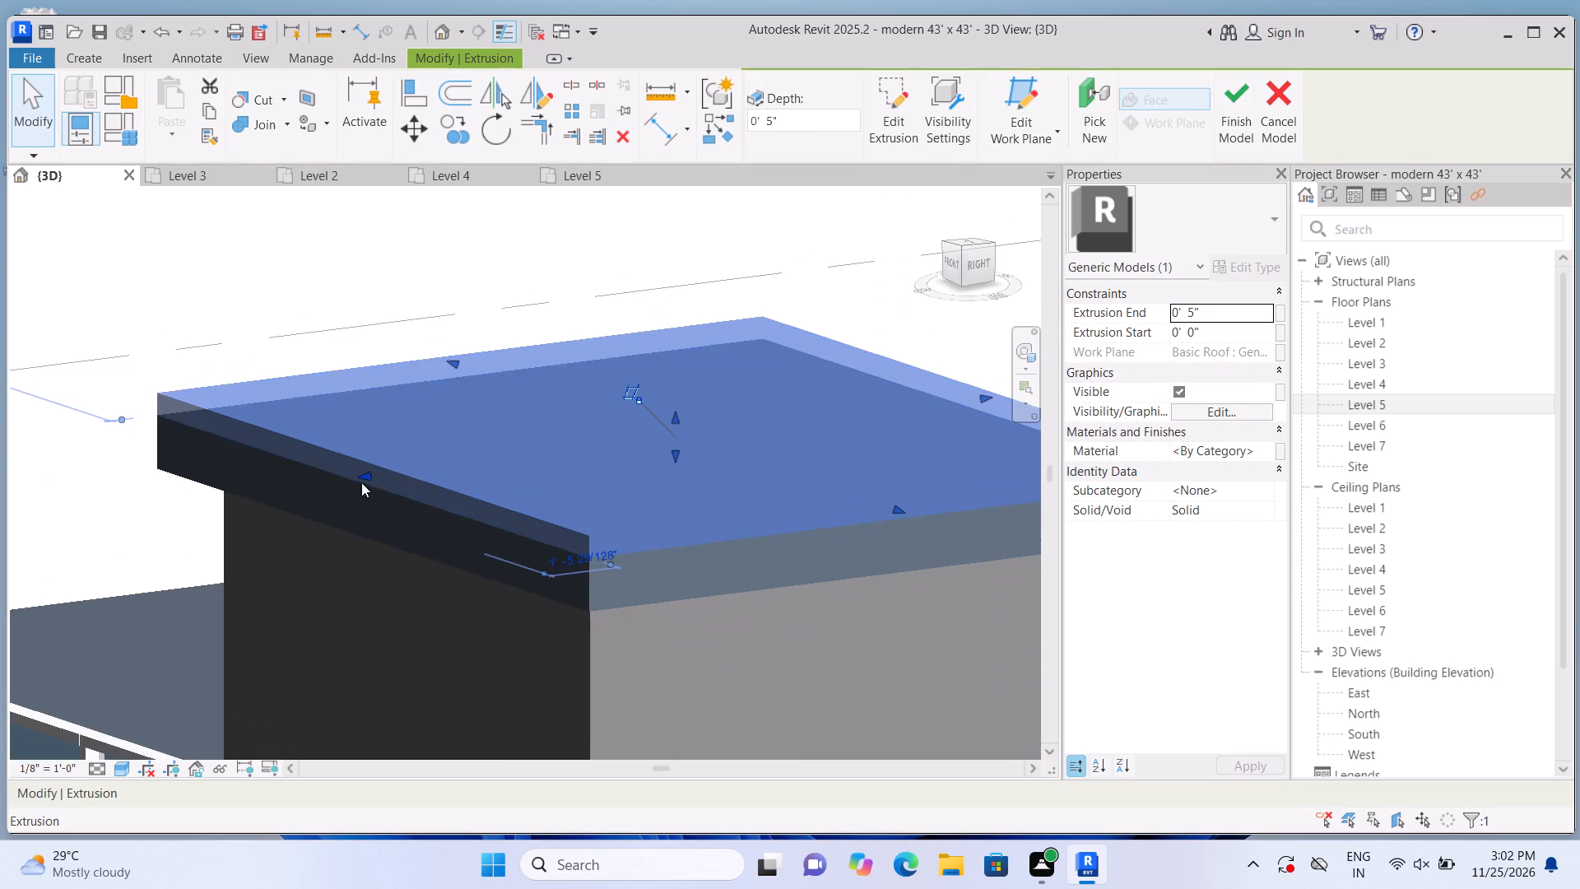
drag(363, 472, 354, 479)
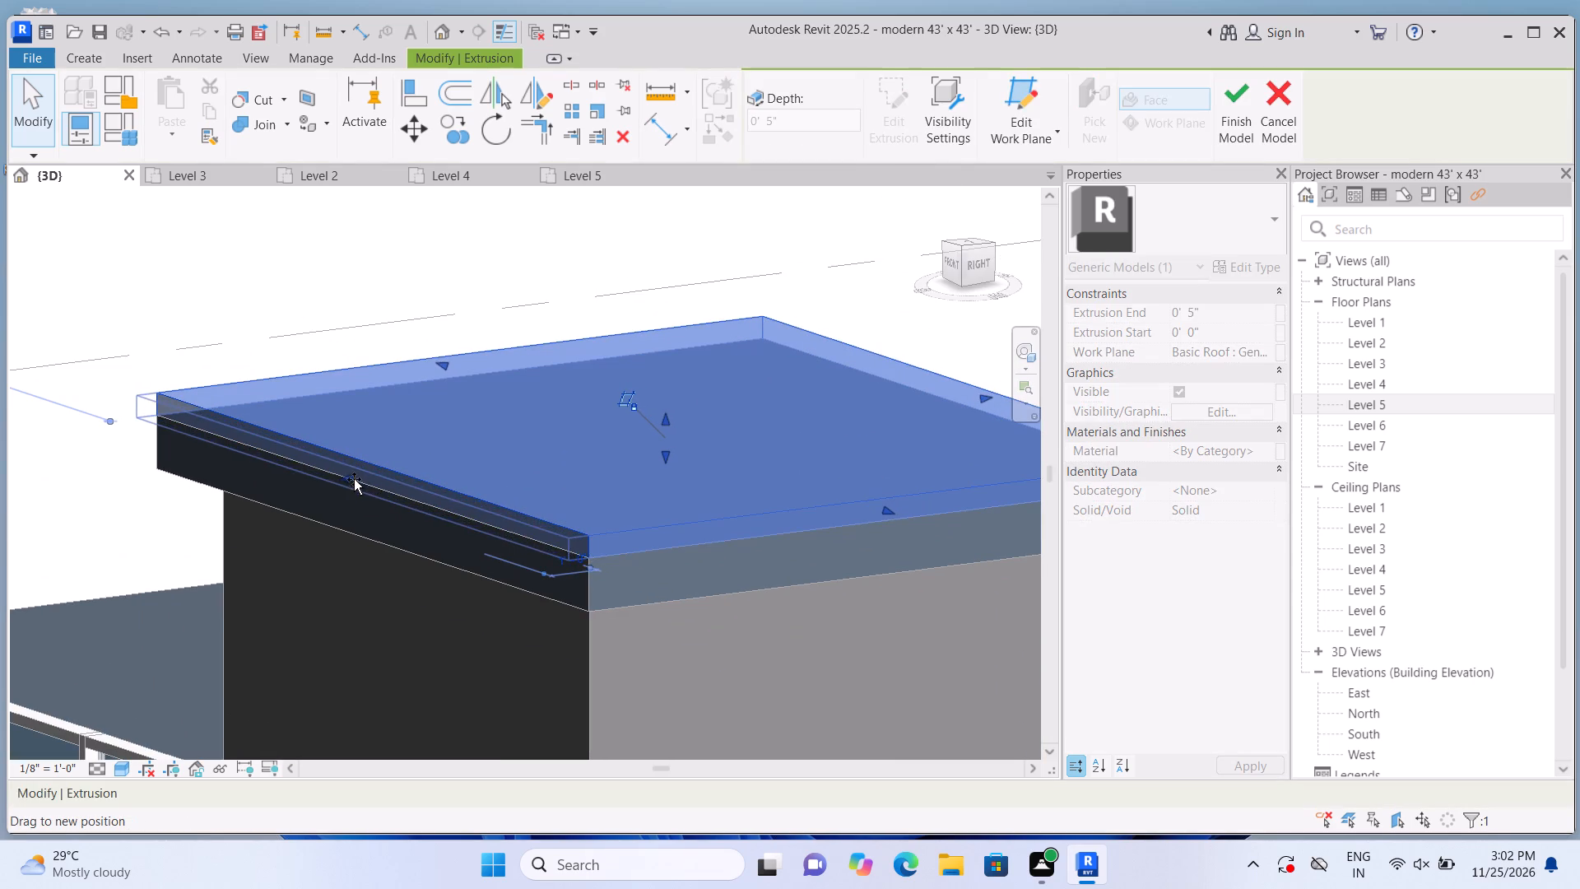
drag(354, 479, 346, 486)
click(346, 486)
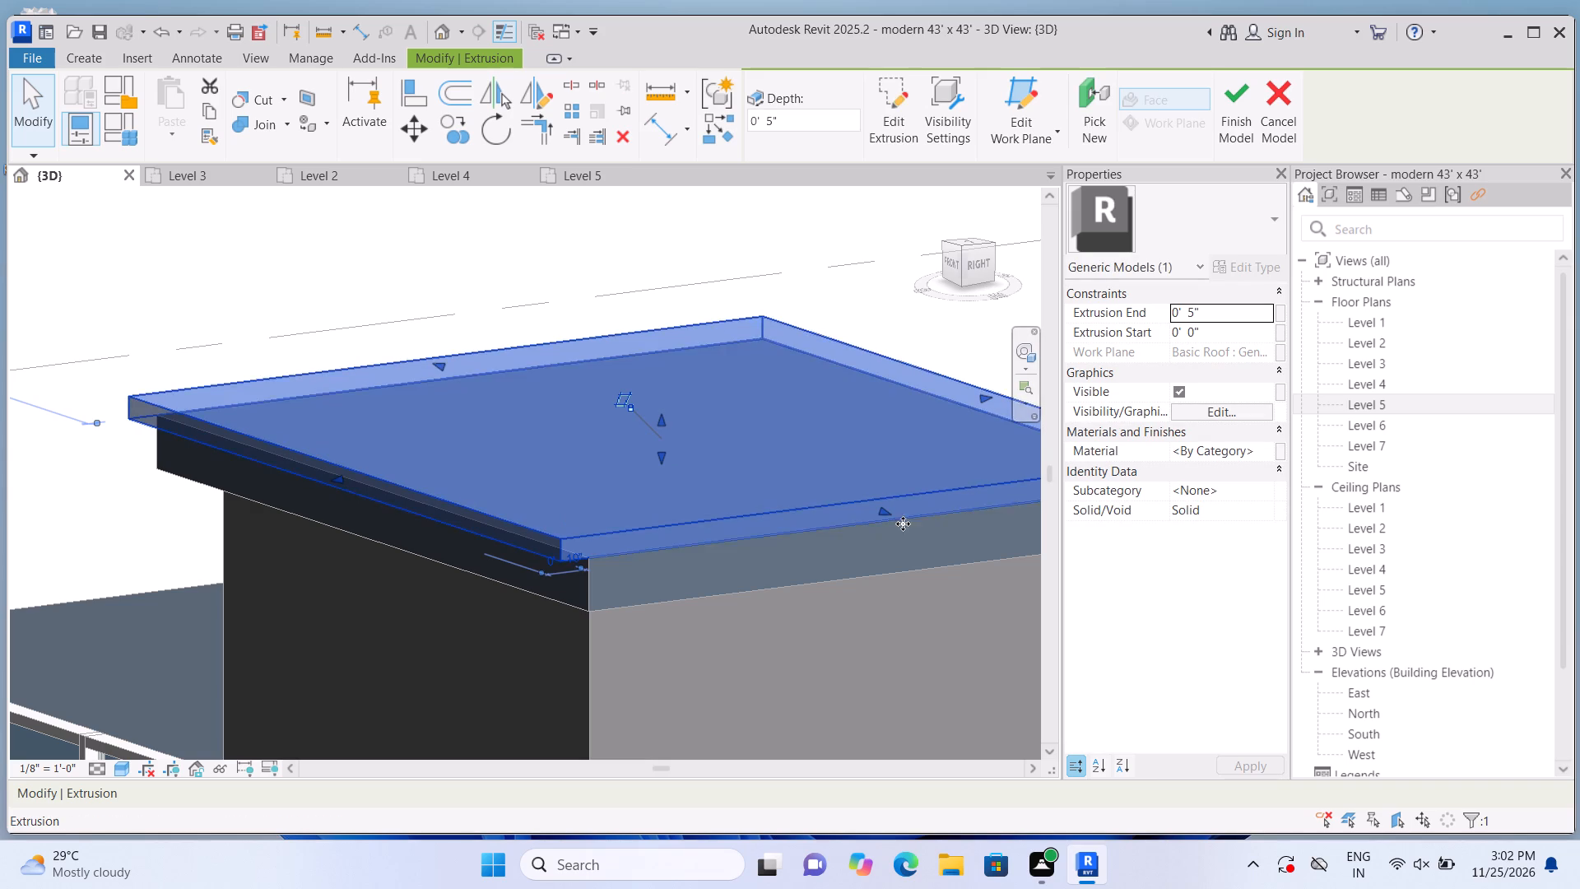
drag(885, 510, 913, 520)
click(913, 520)
Stretch the thin slab's left edge outward so it slightly overhangs the left side of the roof below.
scroll(886, 516, down, 5)
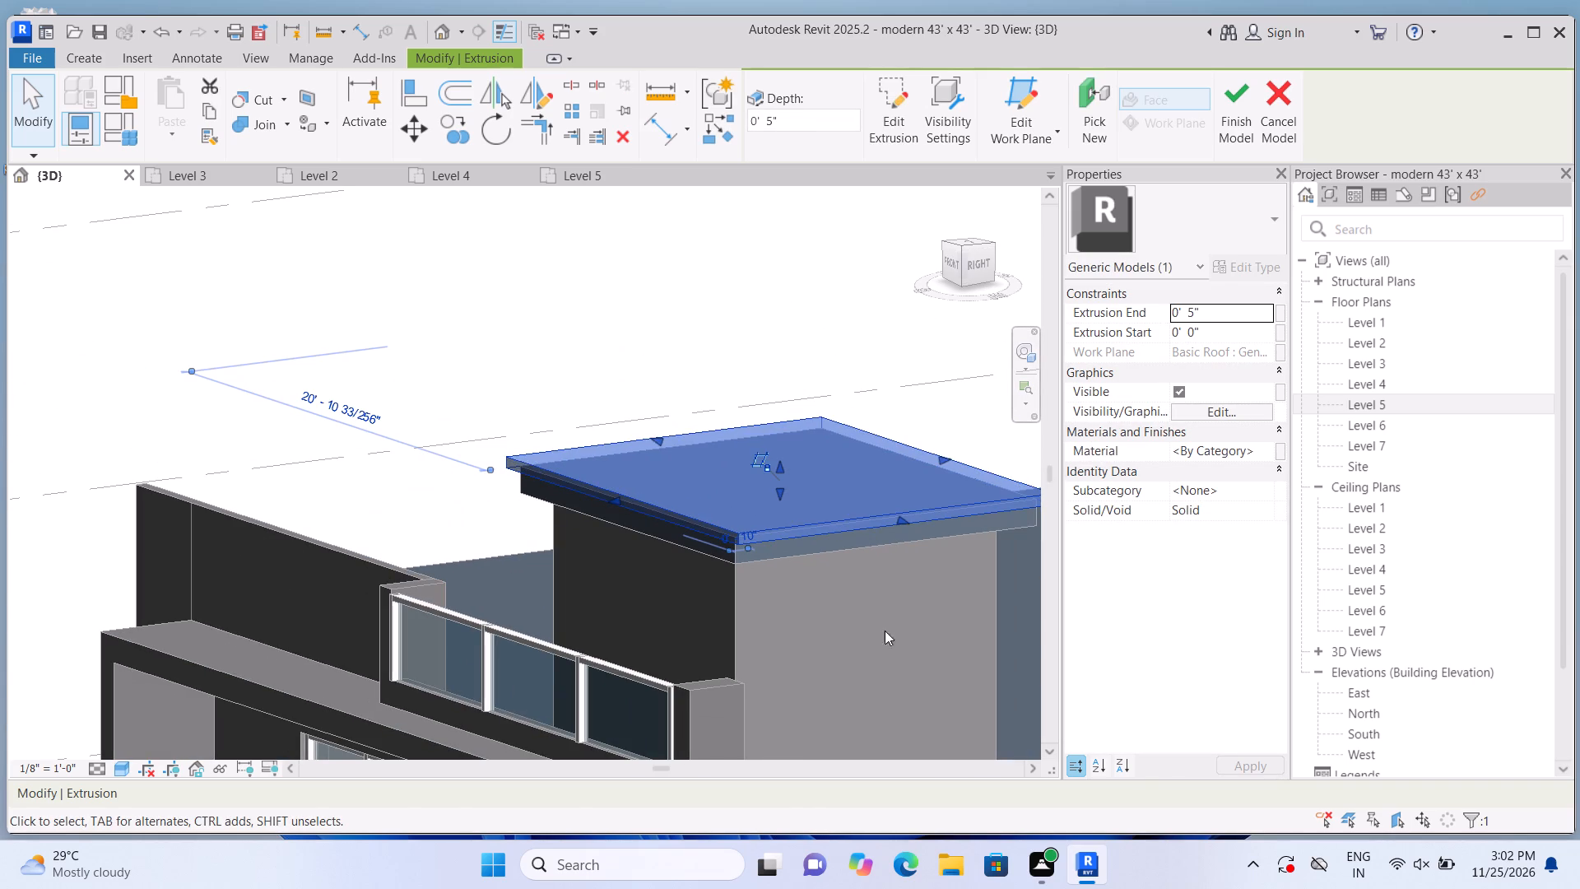
middle_drag(495, 555, 613, 596)
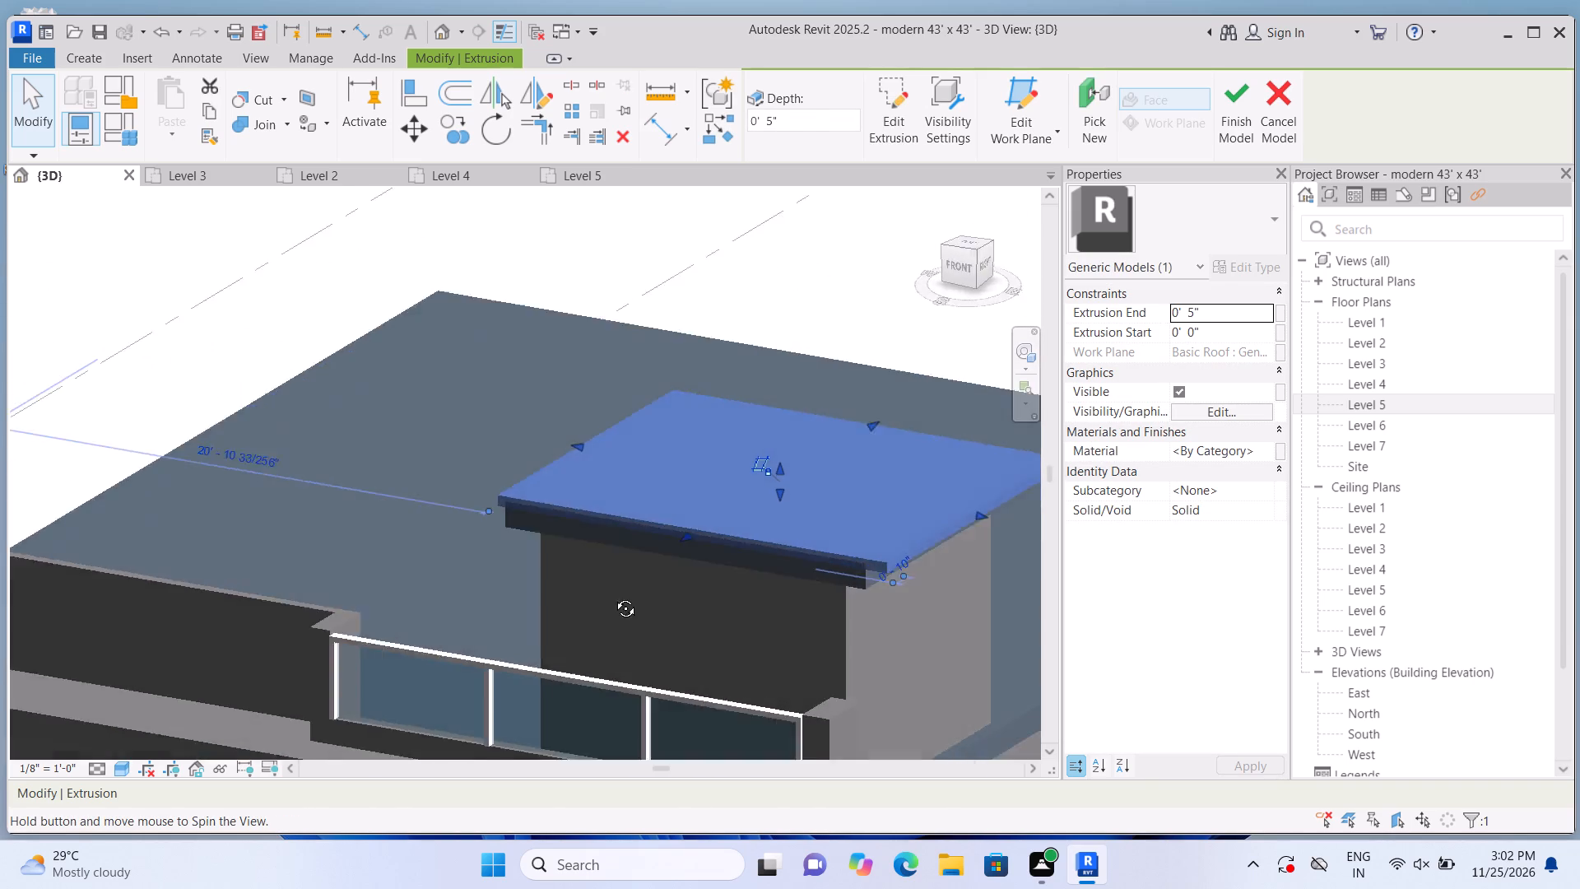
middle_drag(613, 596, 774, 597)
scroll(672, 542, up, 2)
scroll(600, 545, up, 2)
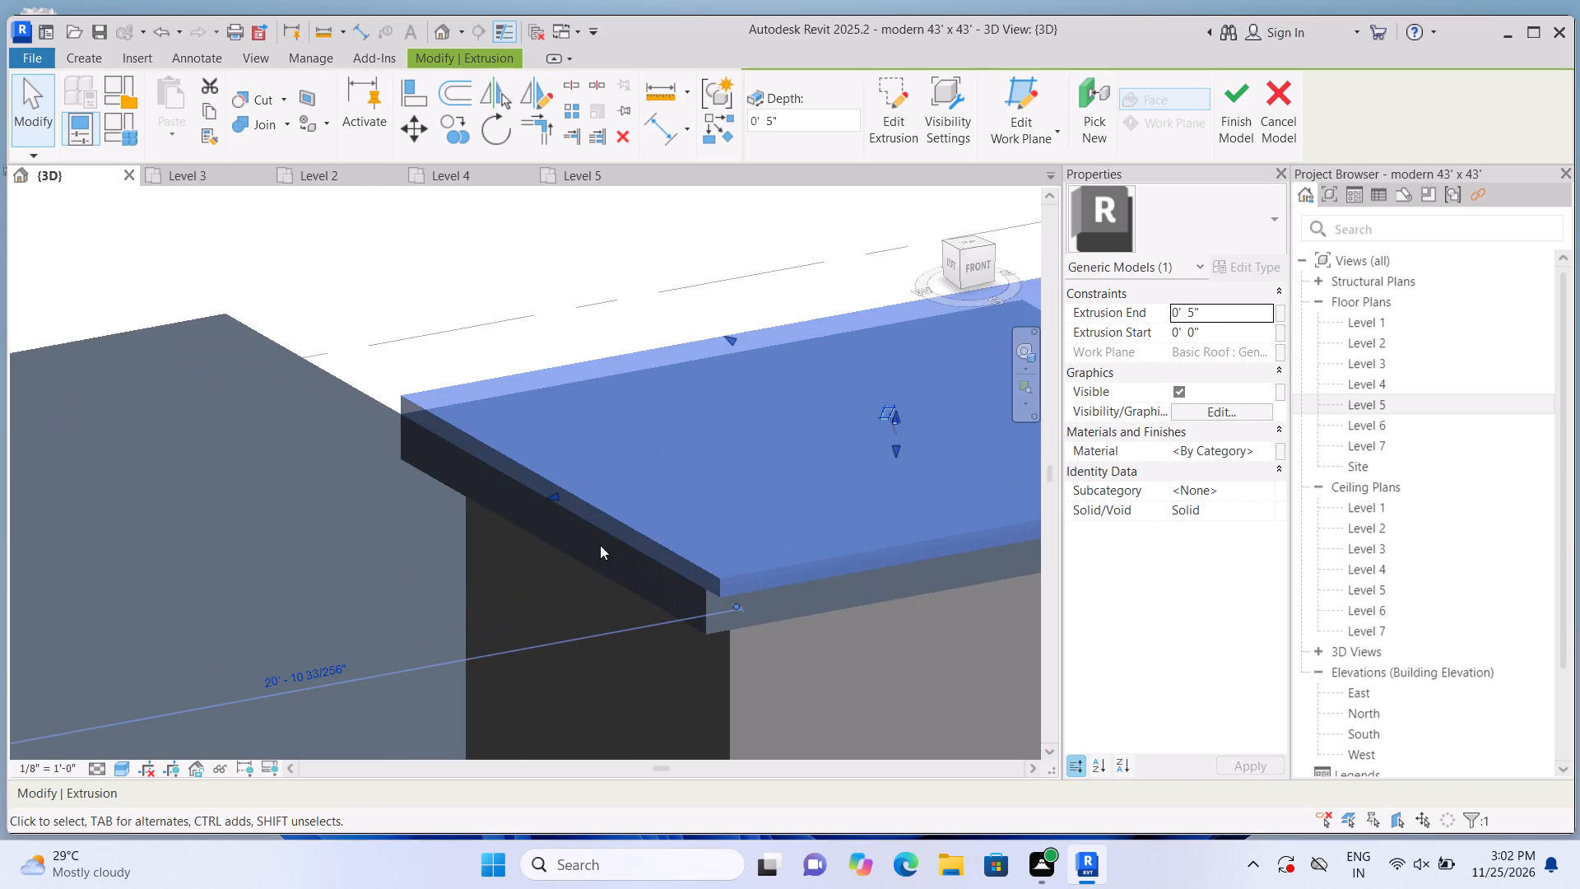
click(611, 533)
drag(551, 494, 534, 506)
click(534, 506)
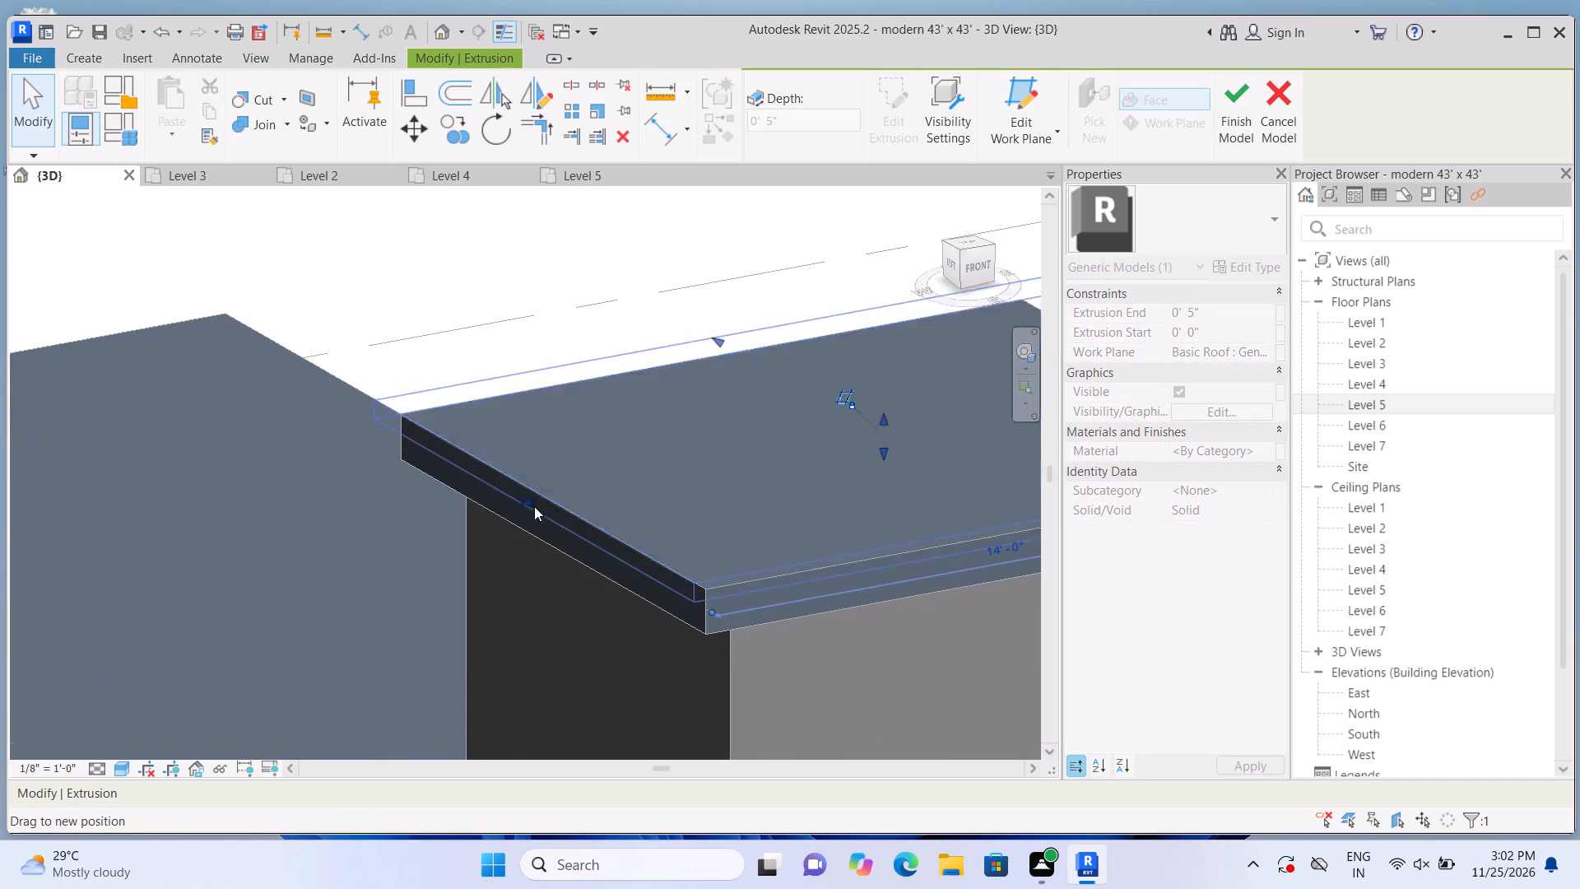
Pull the thin slab's right edge back inward to leave only a small overhang past the roof below.
scroll(539, 503, down, 6)
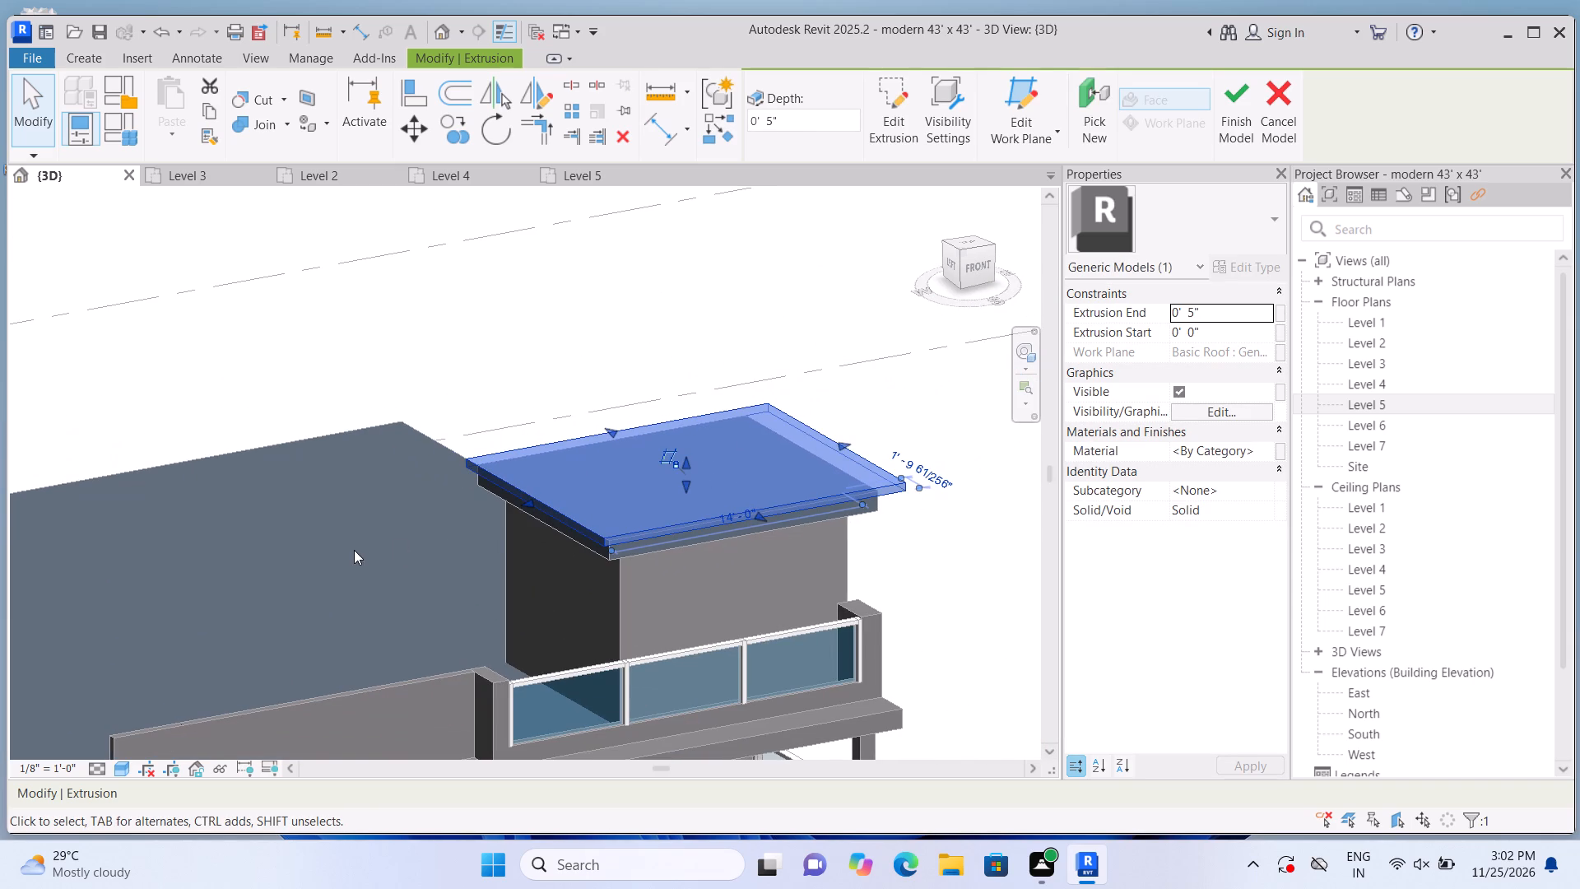
scroll(843, 453, up, 8)
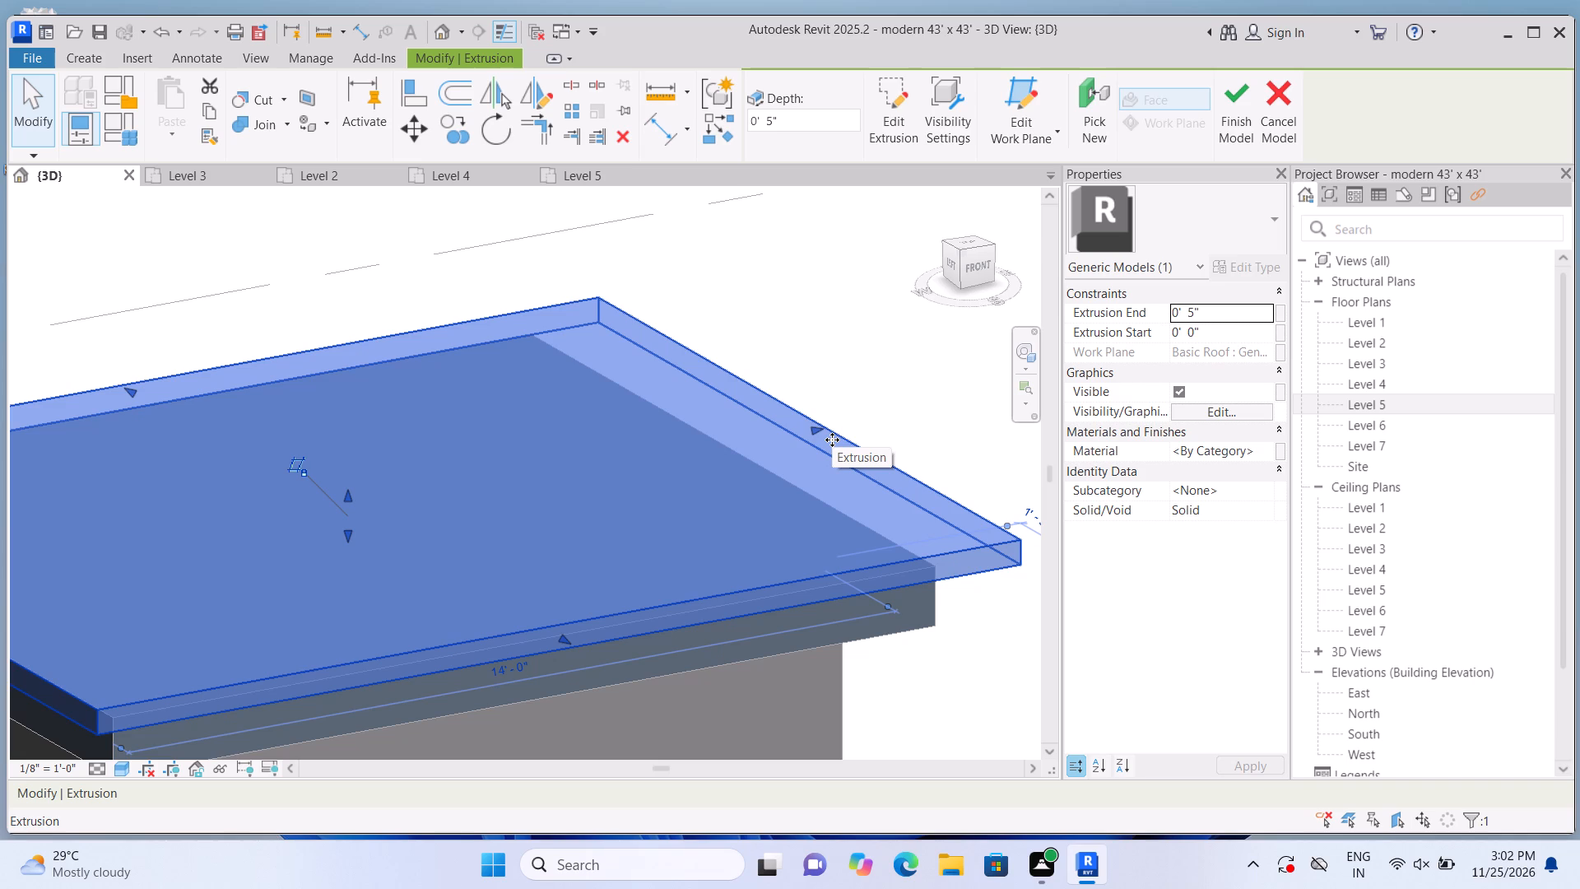
scroll(835, 438, up, 2)
scroll(712, 459, down, 3)
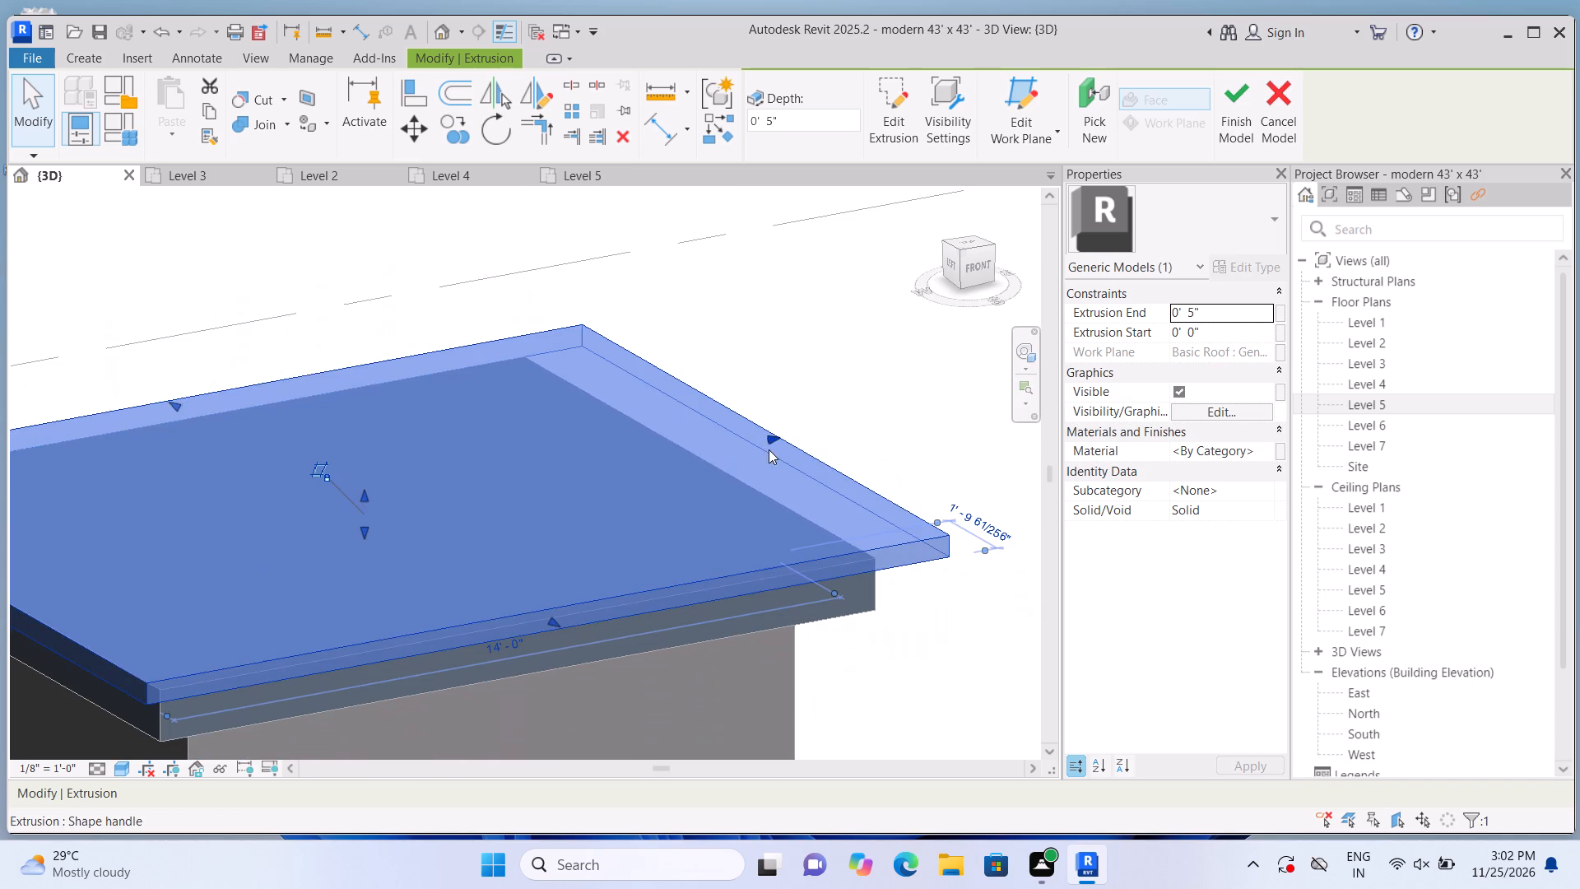
drag(769, 431, 736, 453)
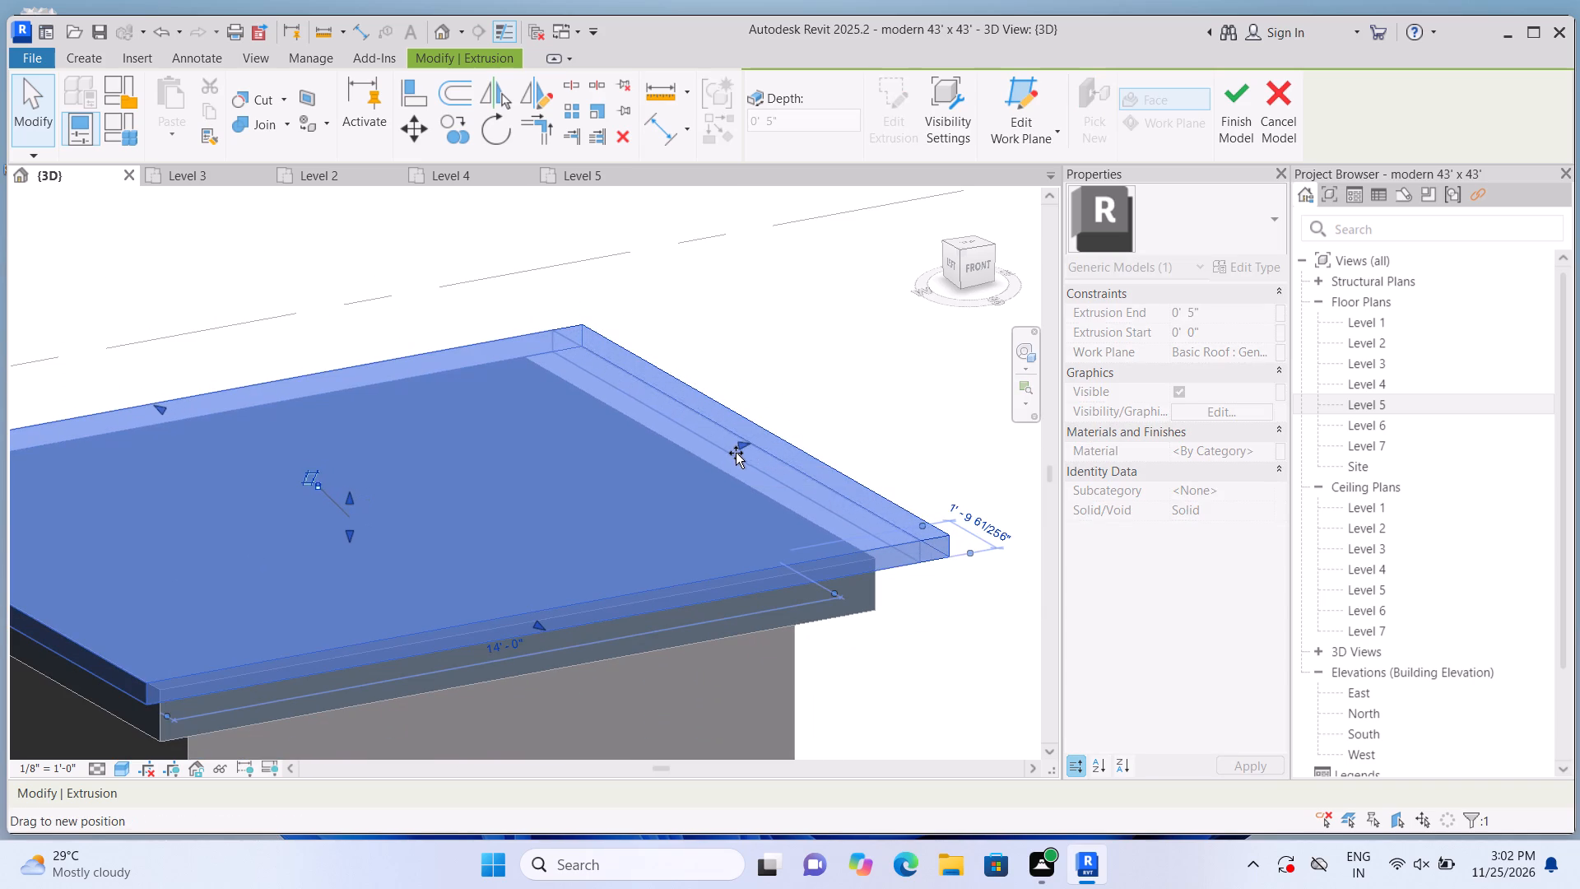
drag(736, 453, 735, 454)
scroll(753, 441, down, 2)
scroll(755, 444, up, 4)
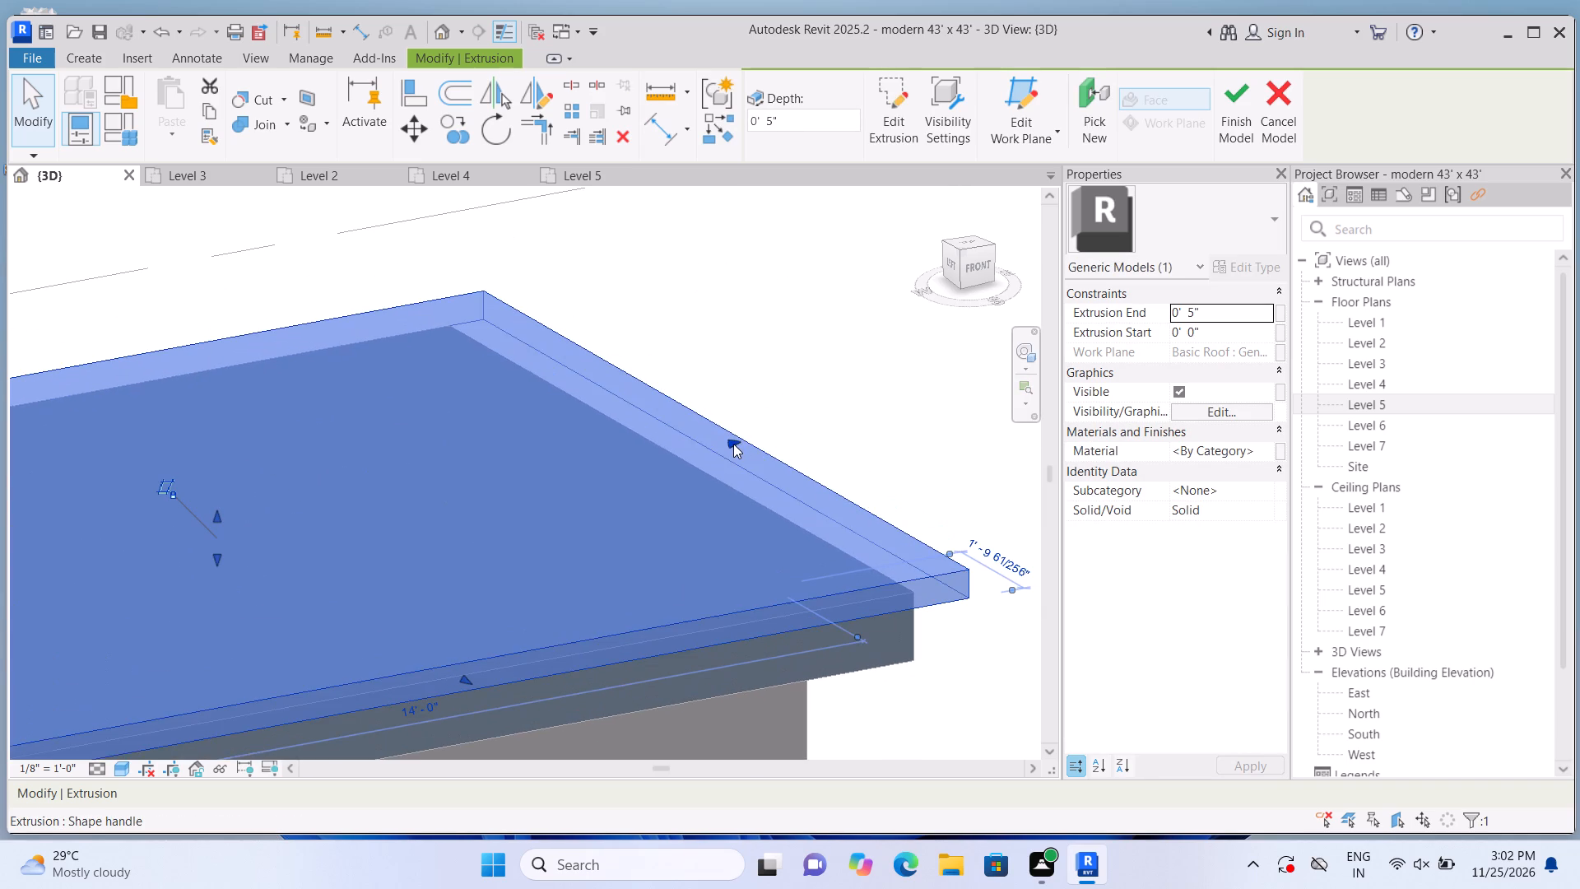
drag(732, 440, 704, 457)
scroll(756, 435, down, 2)
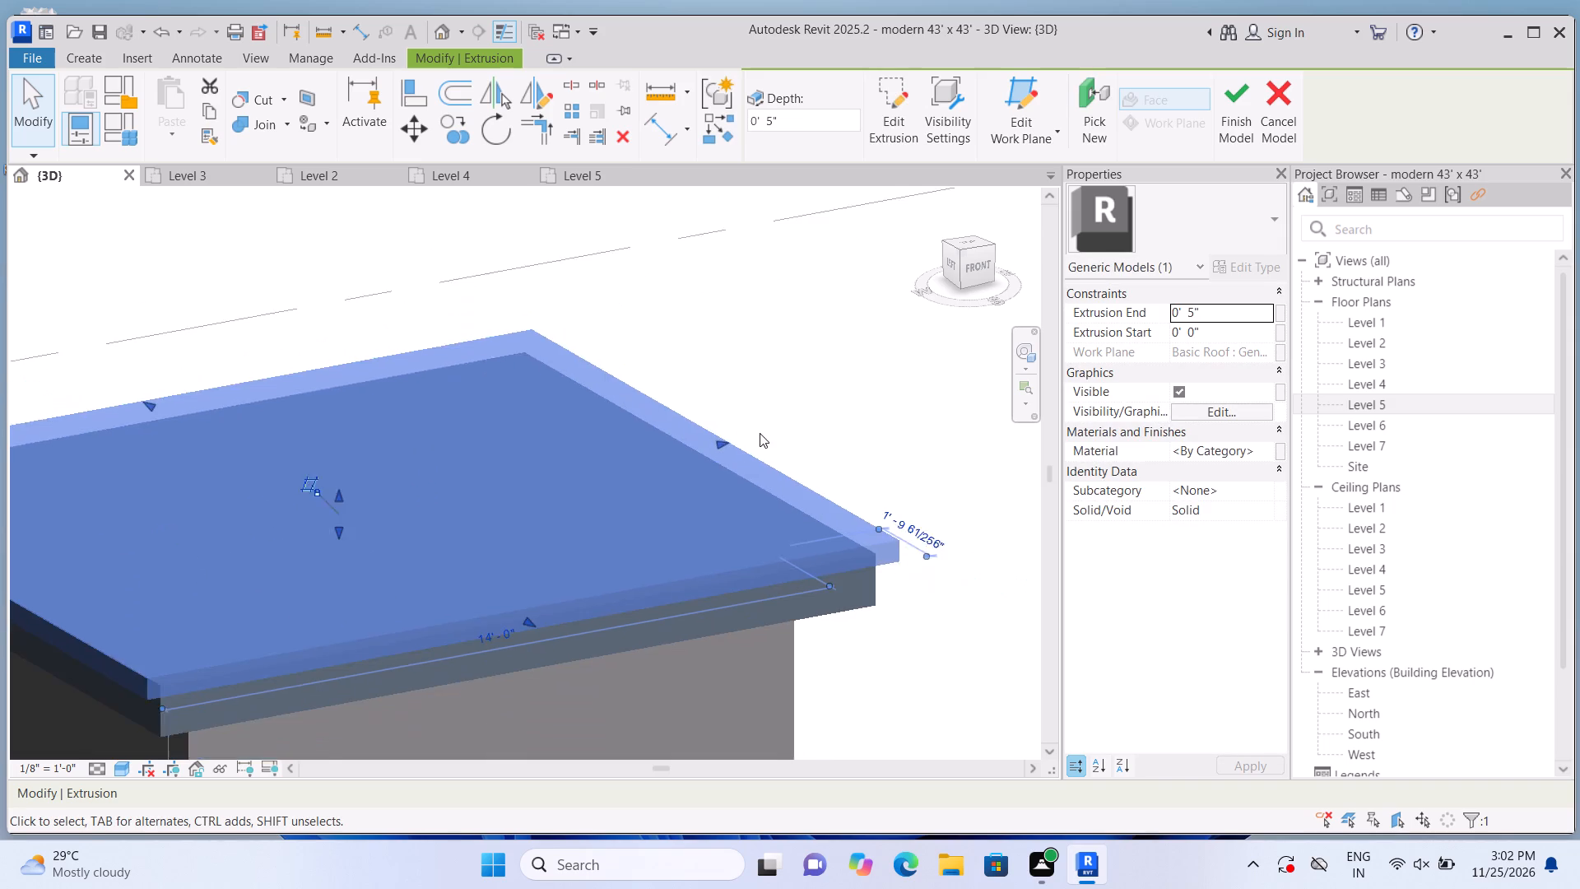
Stretch the thin slab's left edge slightly further outward past the left side of the roof below.
scroll(760, 433, down, 2)
scroll(266, 625, up, 2)
scroll(331, 584, down, 3)
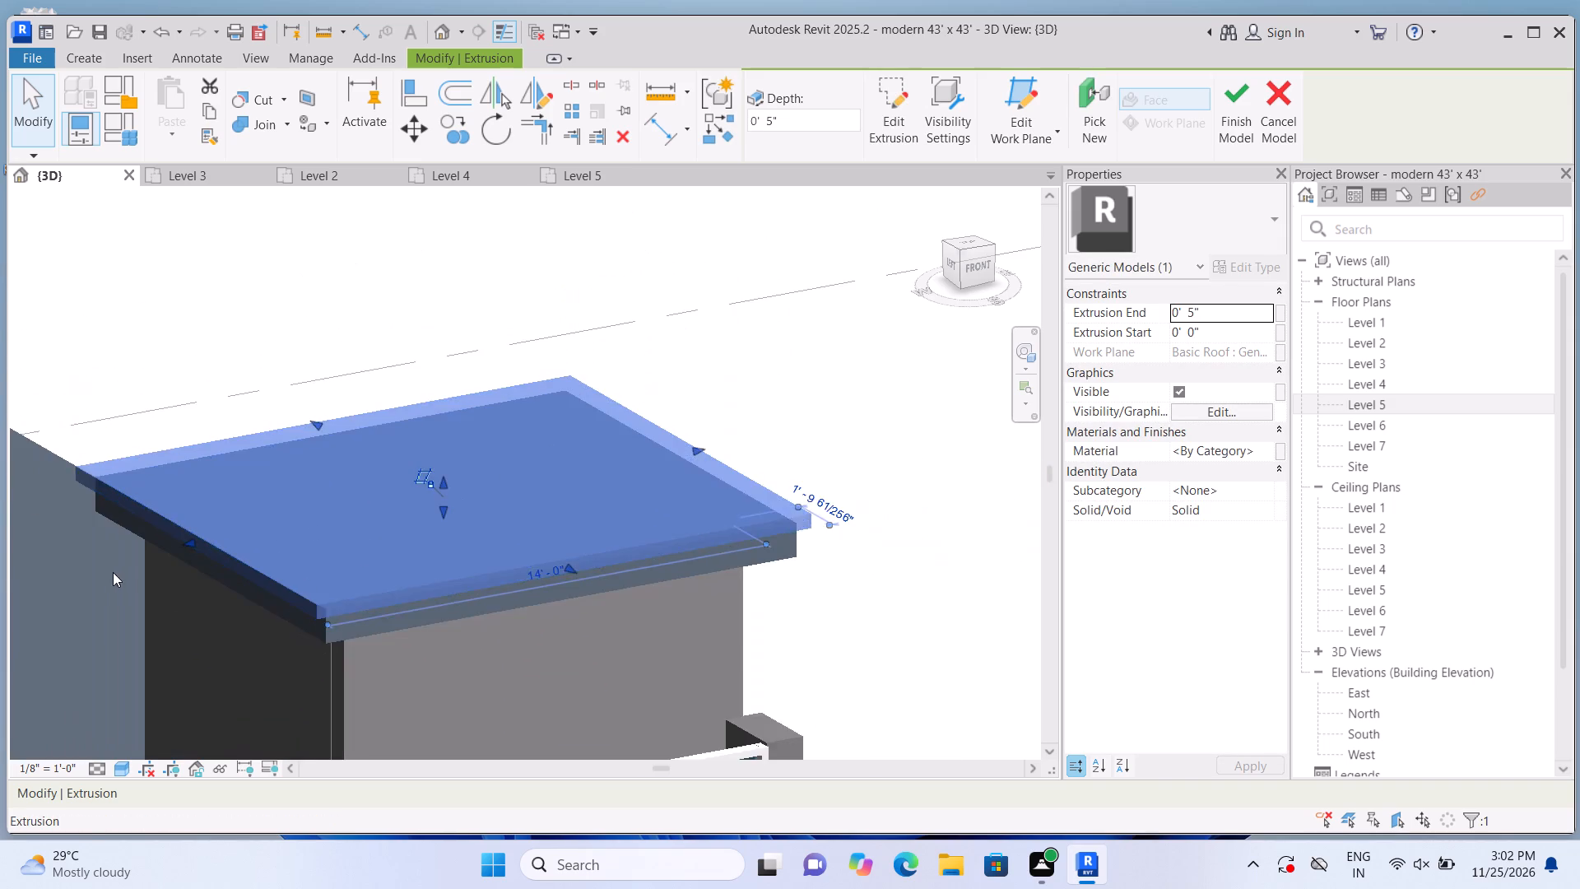
scroll(115, 572, up, 4)
drag(241, 519, 233, 523)
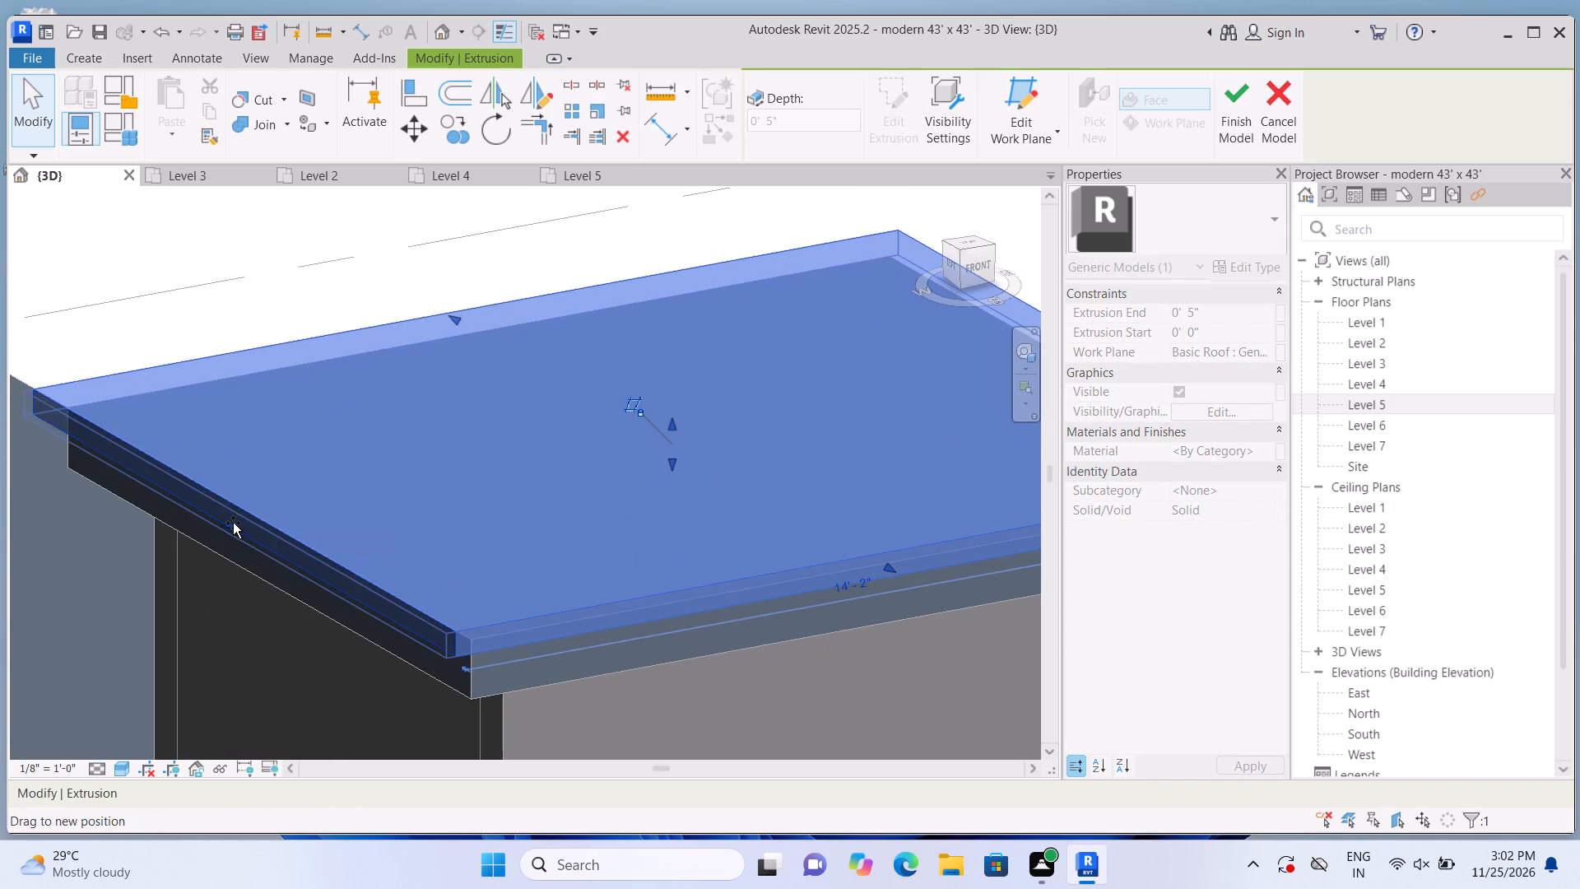
drag(233, 523, 230, 526)
Stretch the thin slab's front edge slightly outward past the front of the roof below.
scroll(282, 539, down, 1)
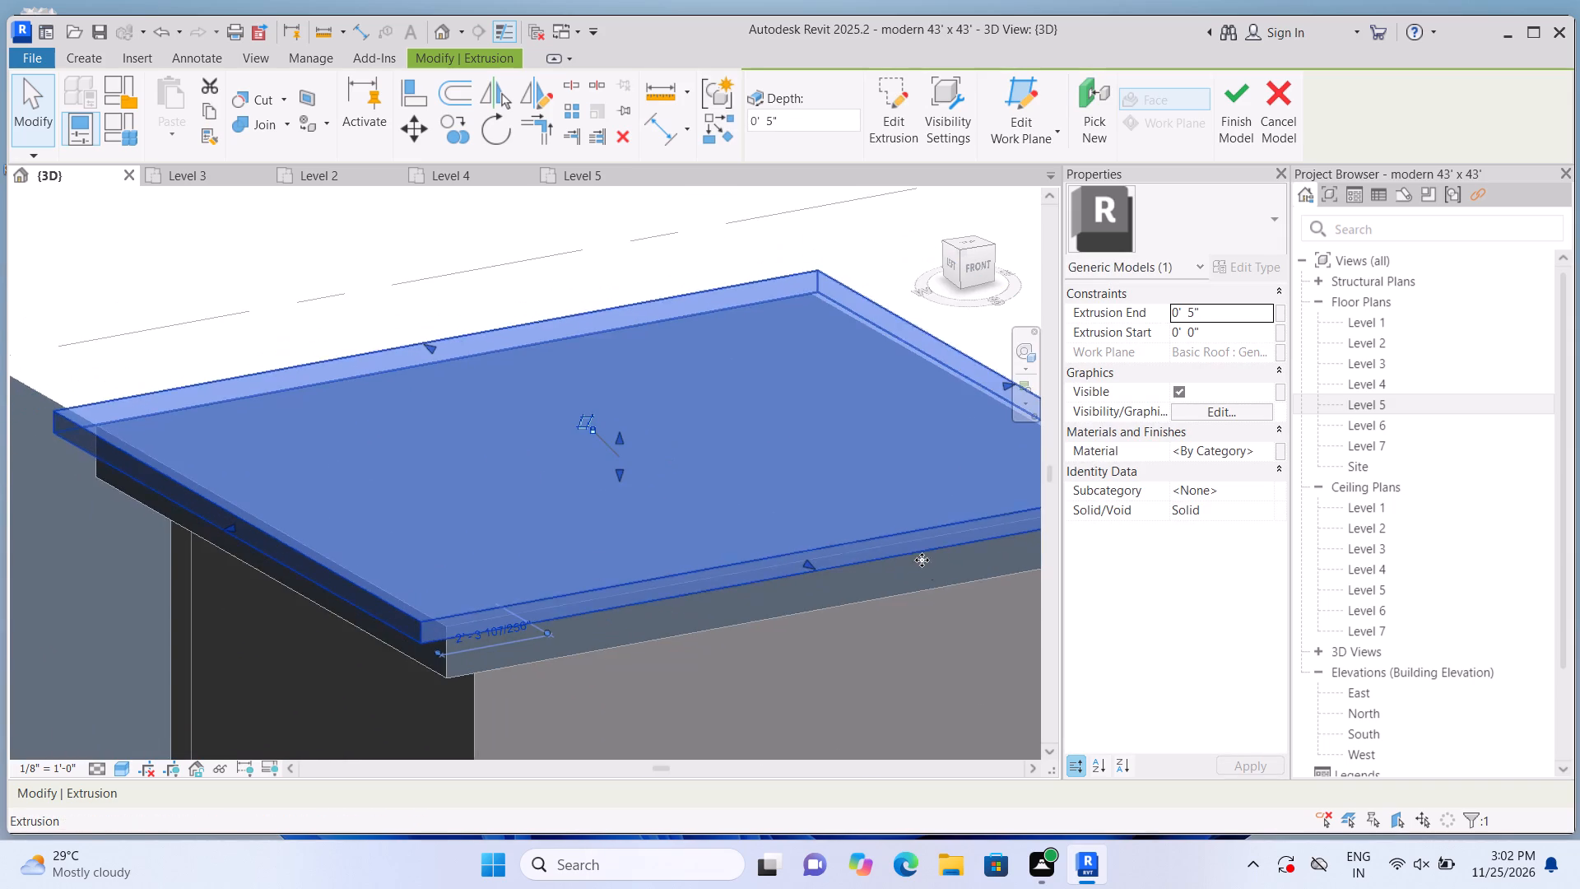
scroll(926, 565, up, 1)
drag(786, 561, 802, 574)
Nudge the thin slab's back edge slightly outward past the roof below and deselect the slab.
scroll(799, 566, down, 4)
scroll(391, 348, up, 2)
scroll(477, 389, up, 1)
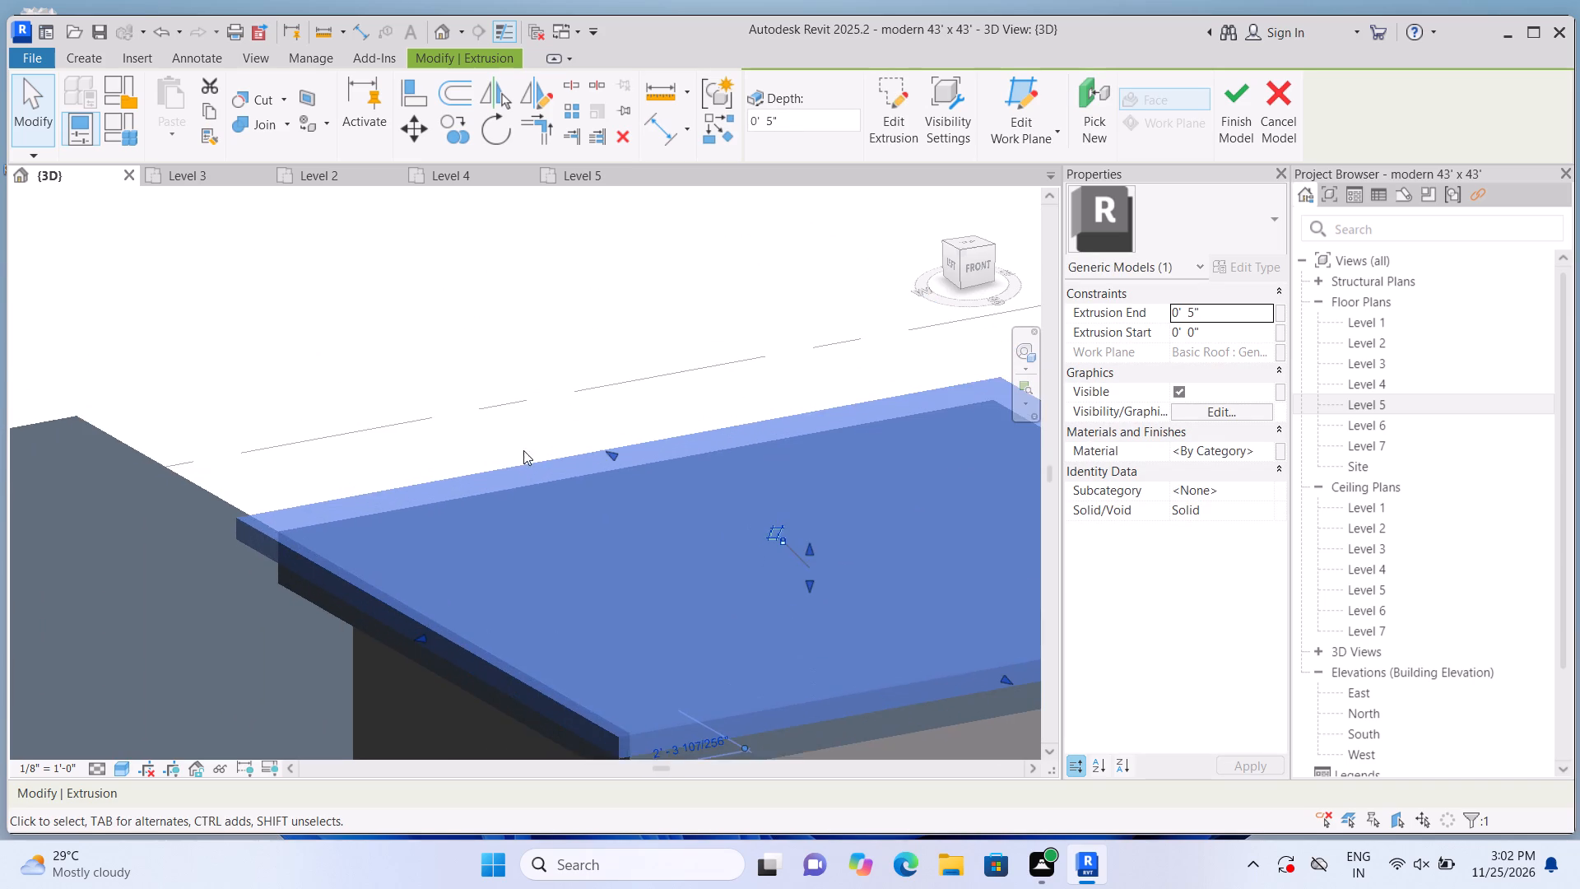
scroll(529, 450, up, 4)
click(671, 452)
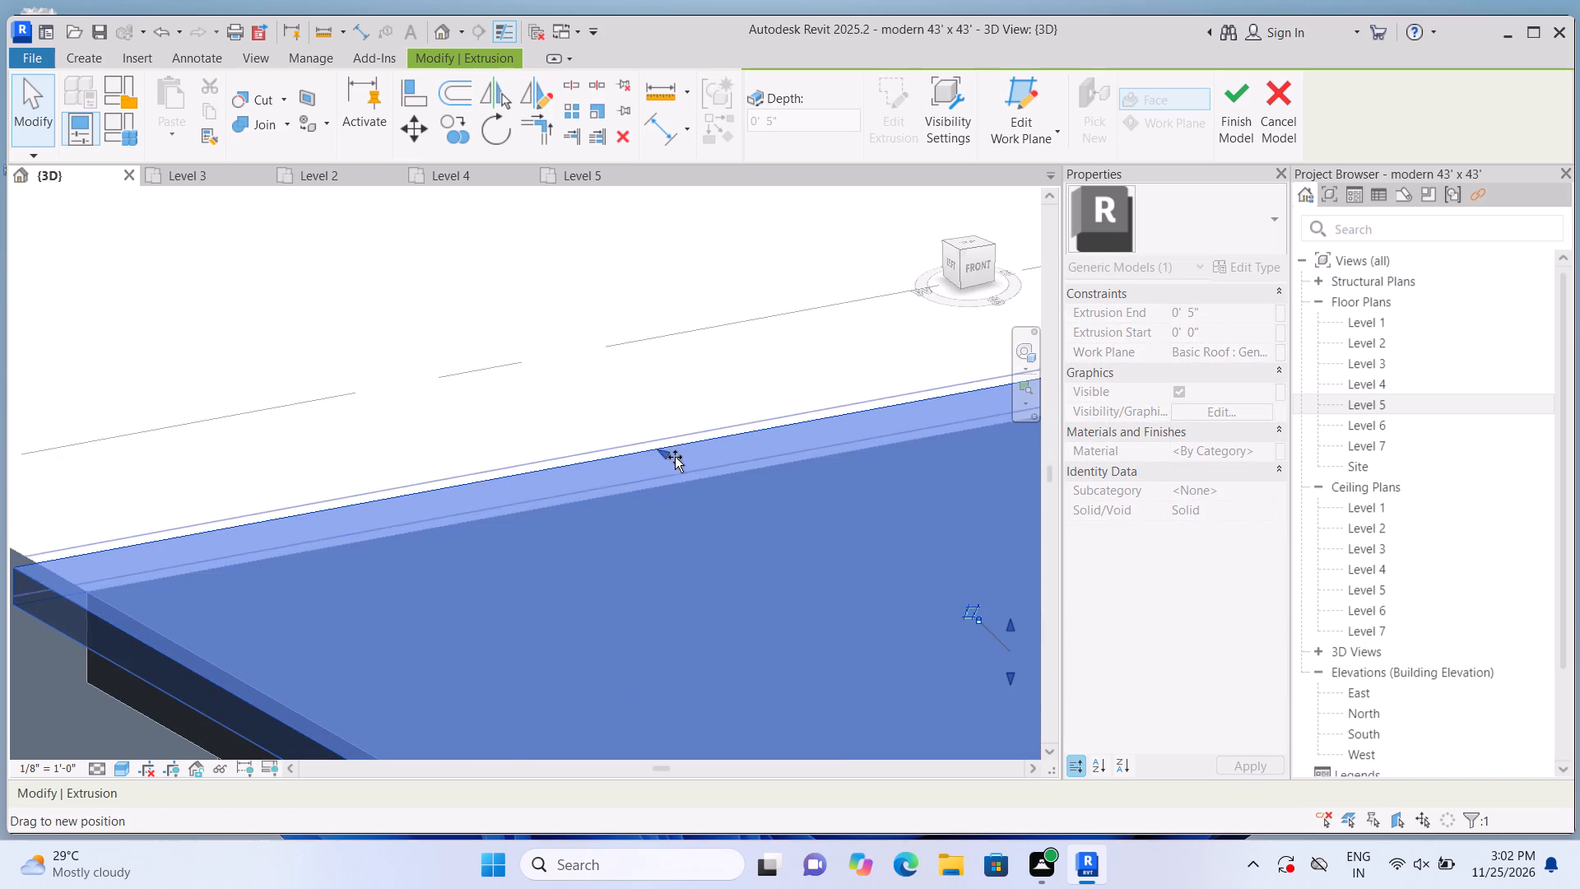
scroll(624, 422, down, 1)
click(594, 373)
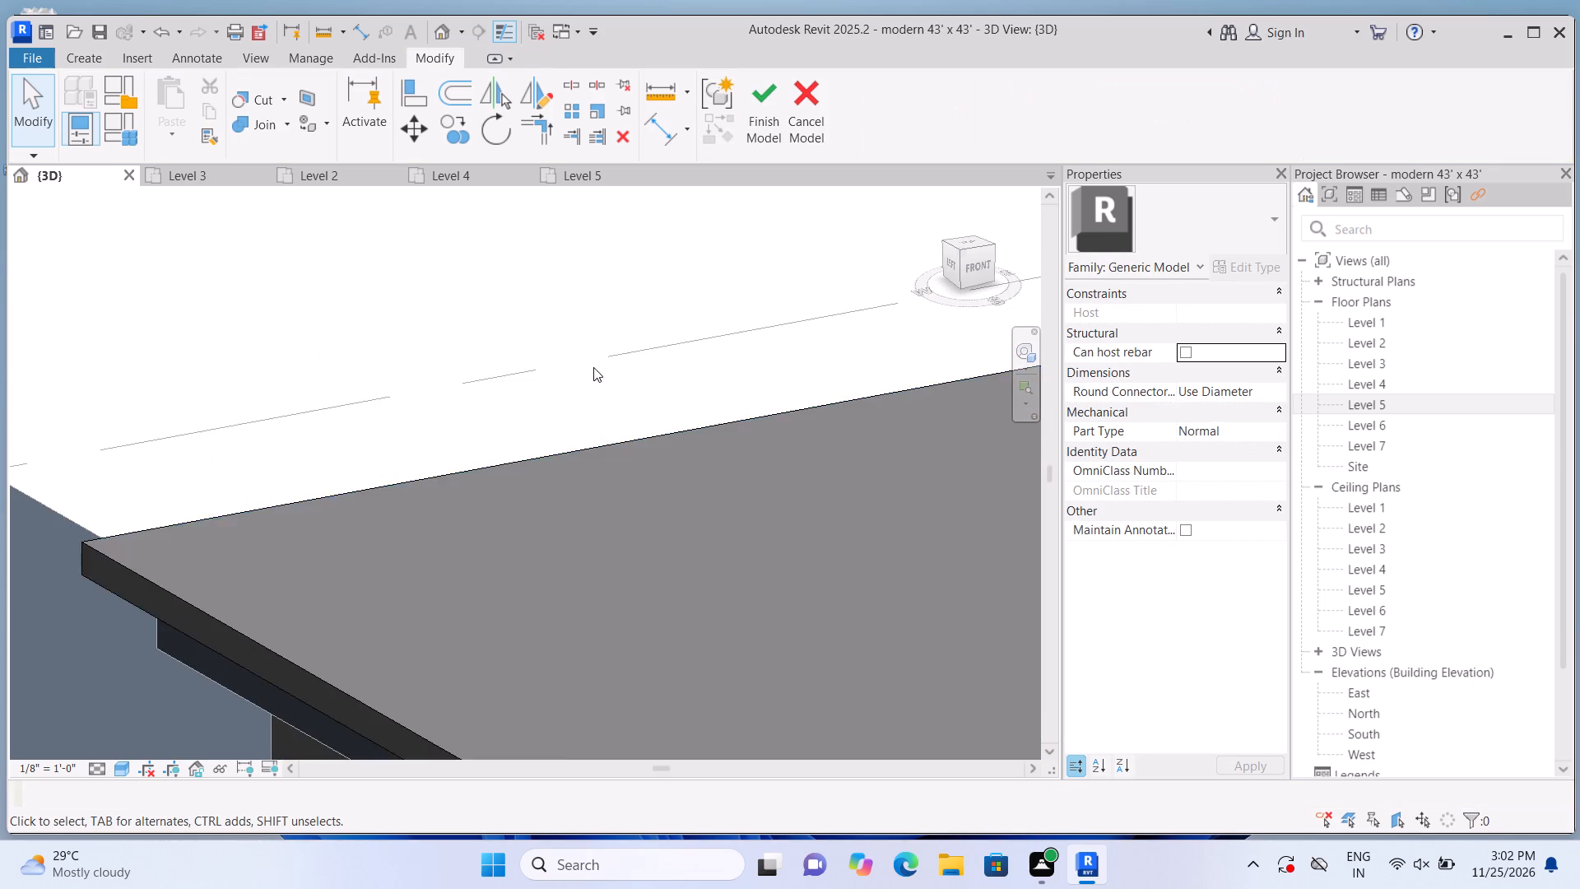
Reselect the thin slab and stretch its right edge slightly outward past the right side of the roof below.
scroll(593, 367, down, 10)
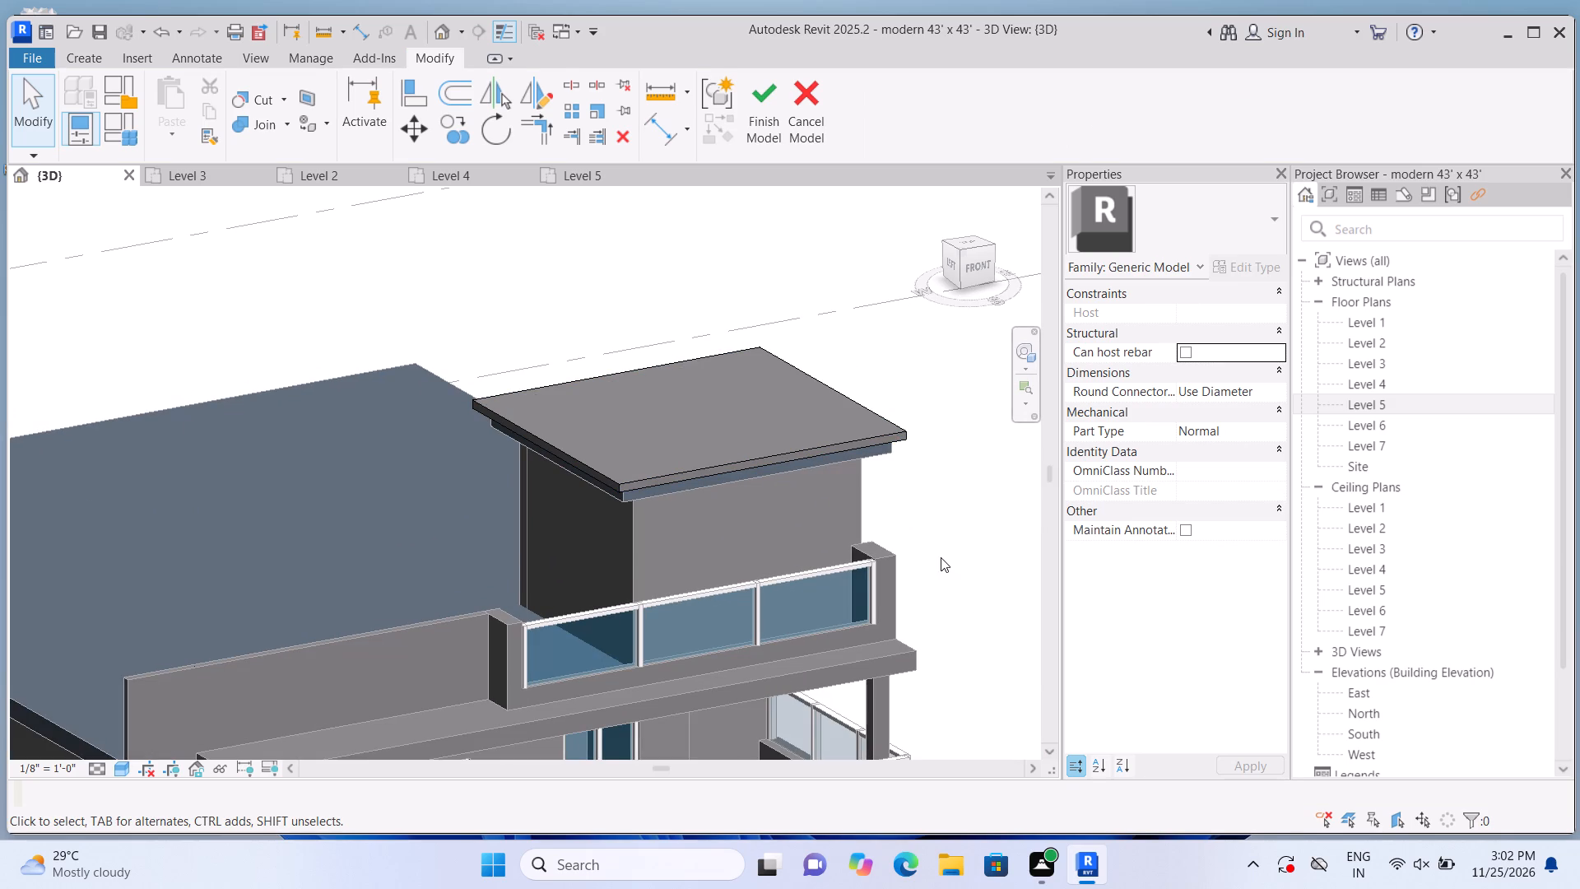
shift+middle_drag(941, 557, 747, 584)
scroll(584, 520, up, 1)
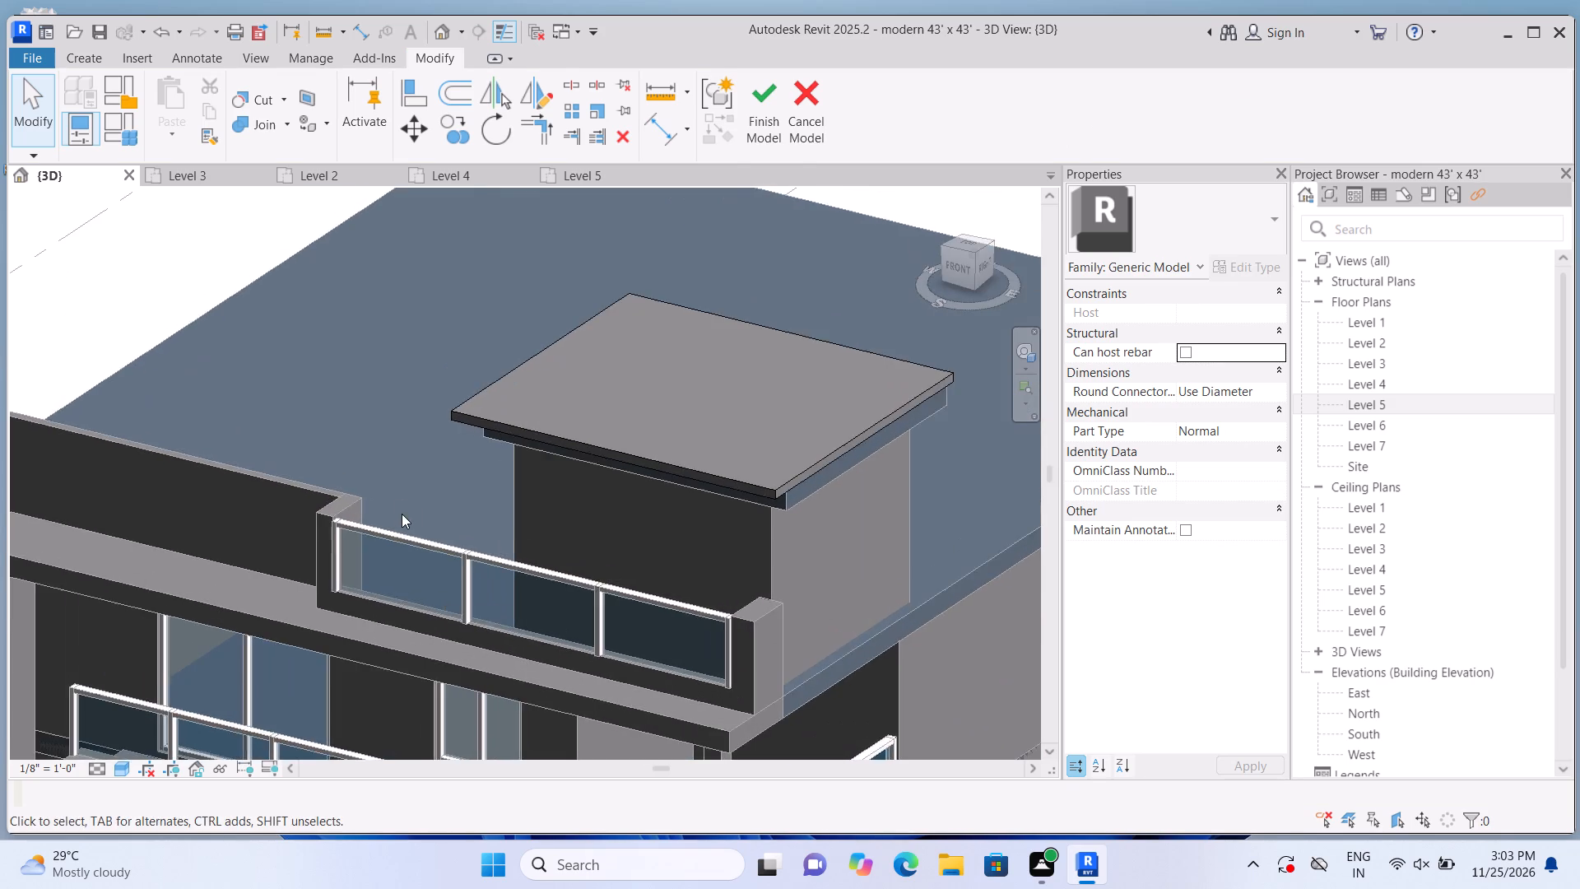
shift+middle_drag(398, 510, 414, 452)
shift+middle_drag(737, 556, 661, 570)
scroll(651, 458, up, 2)
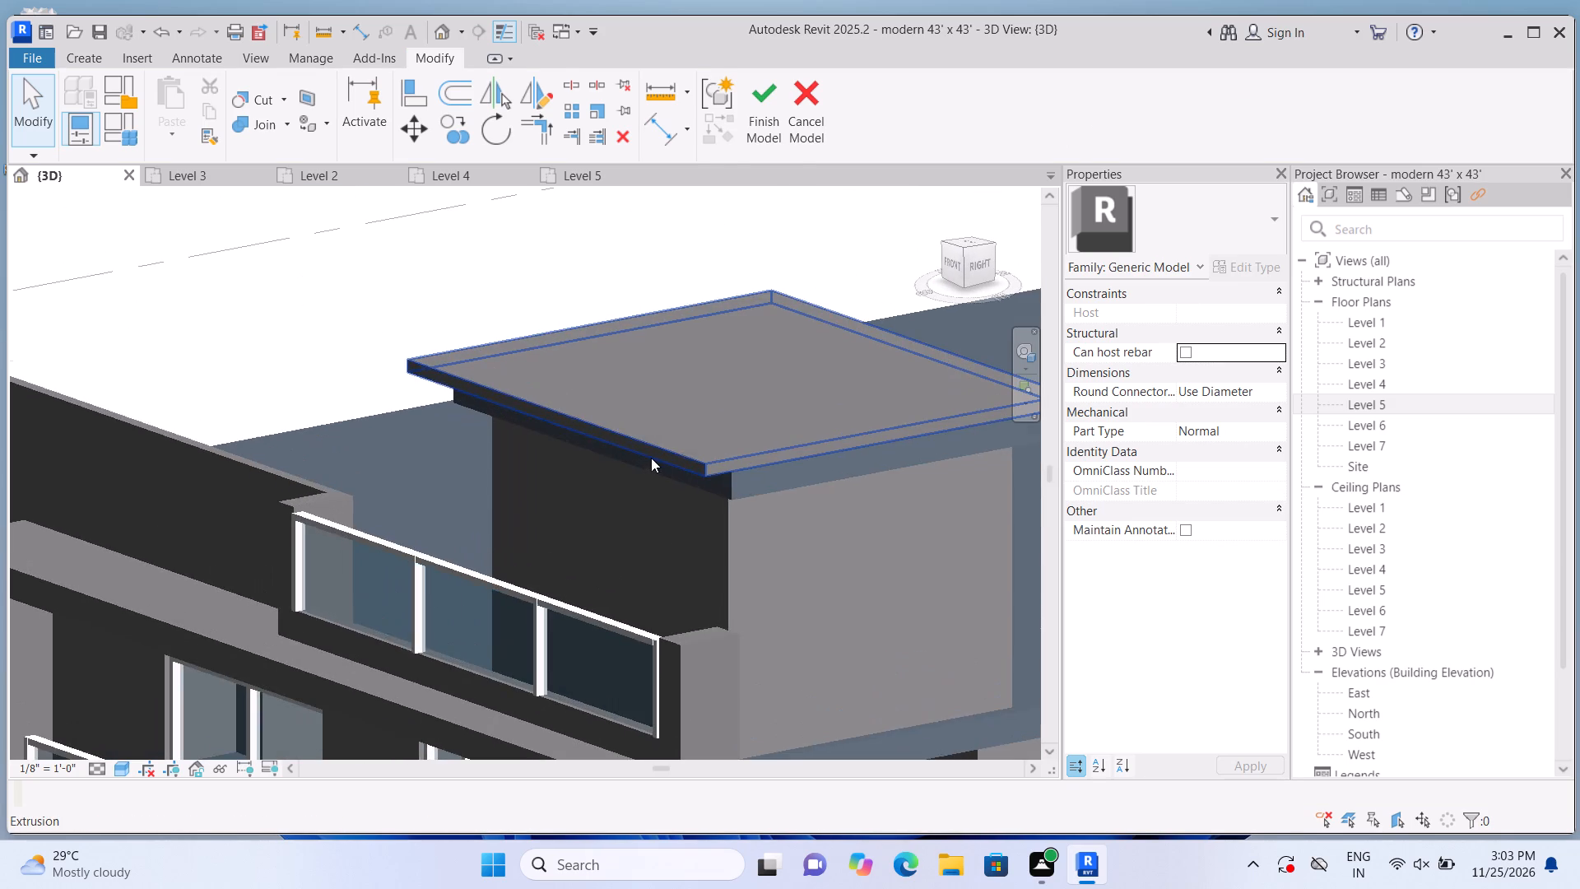
click(650, 447)
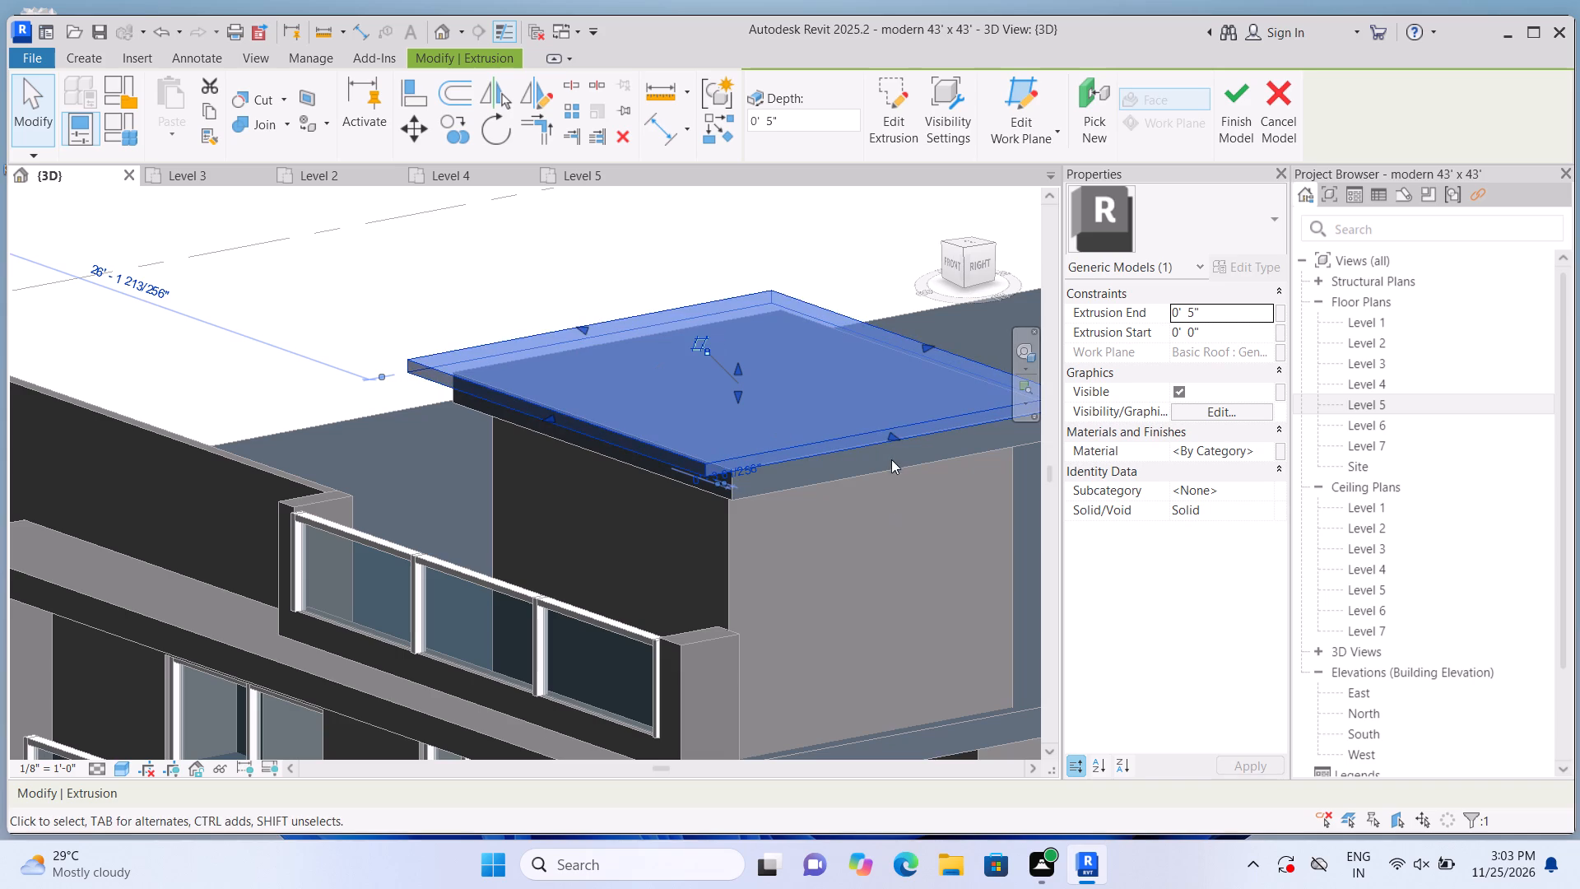
drag(891, 435, 914, 449)
scroll(913, 456, down, 2)
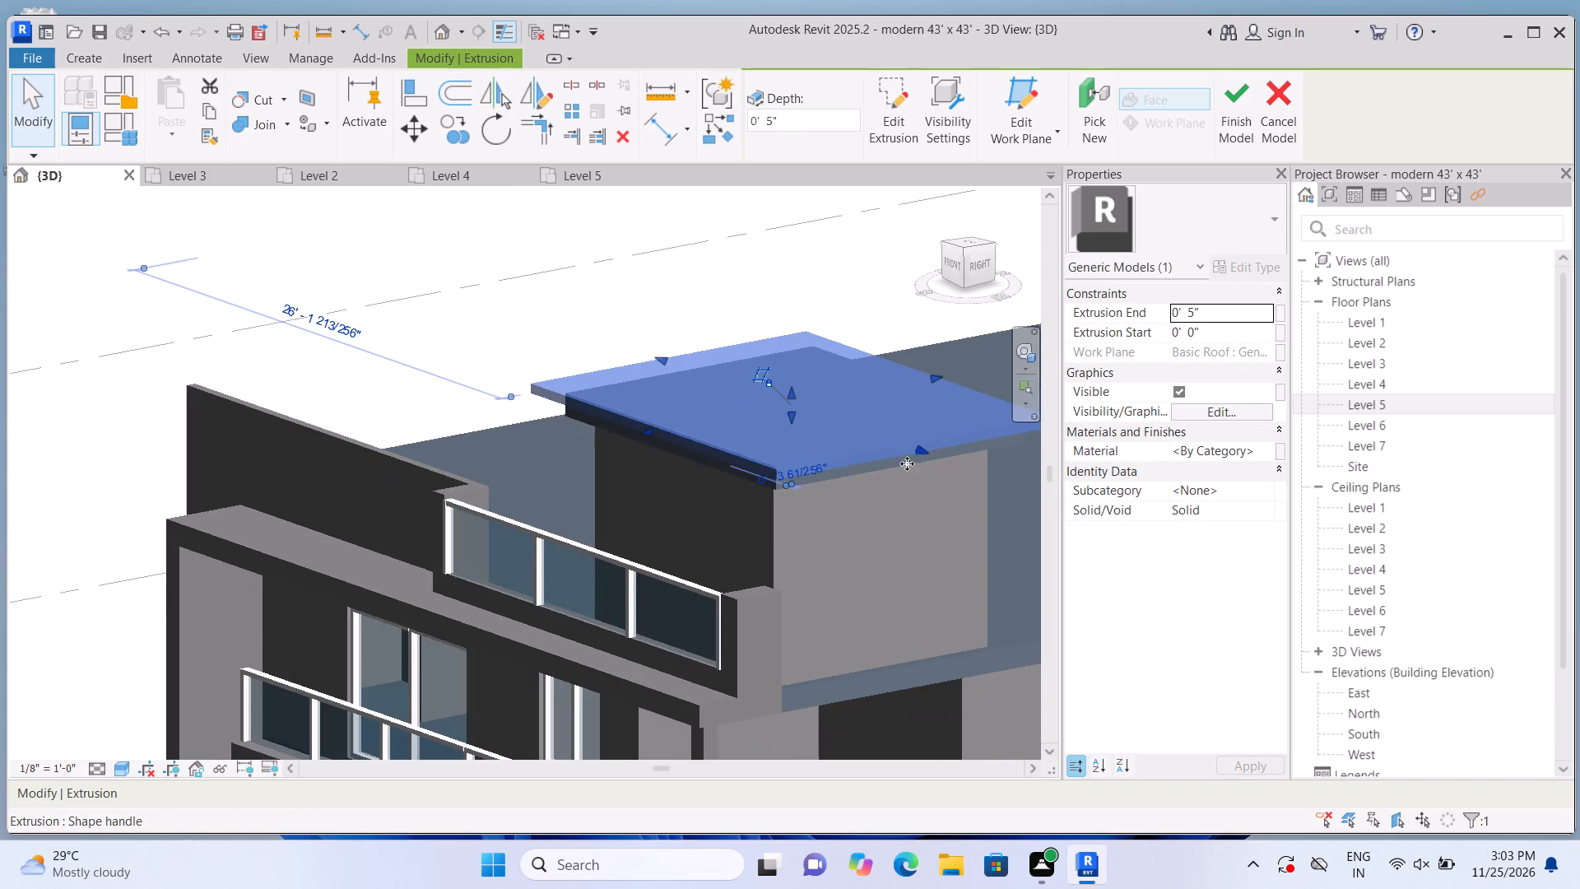
click(483, 278)
Pull the thin slab's left edge slightly inward to shorten its overhang past the rooftop room's roof.
click(646, 411)
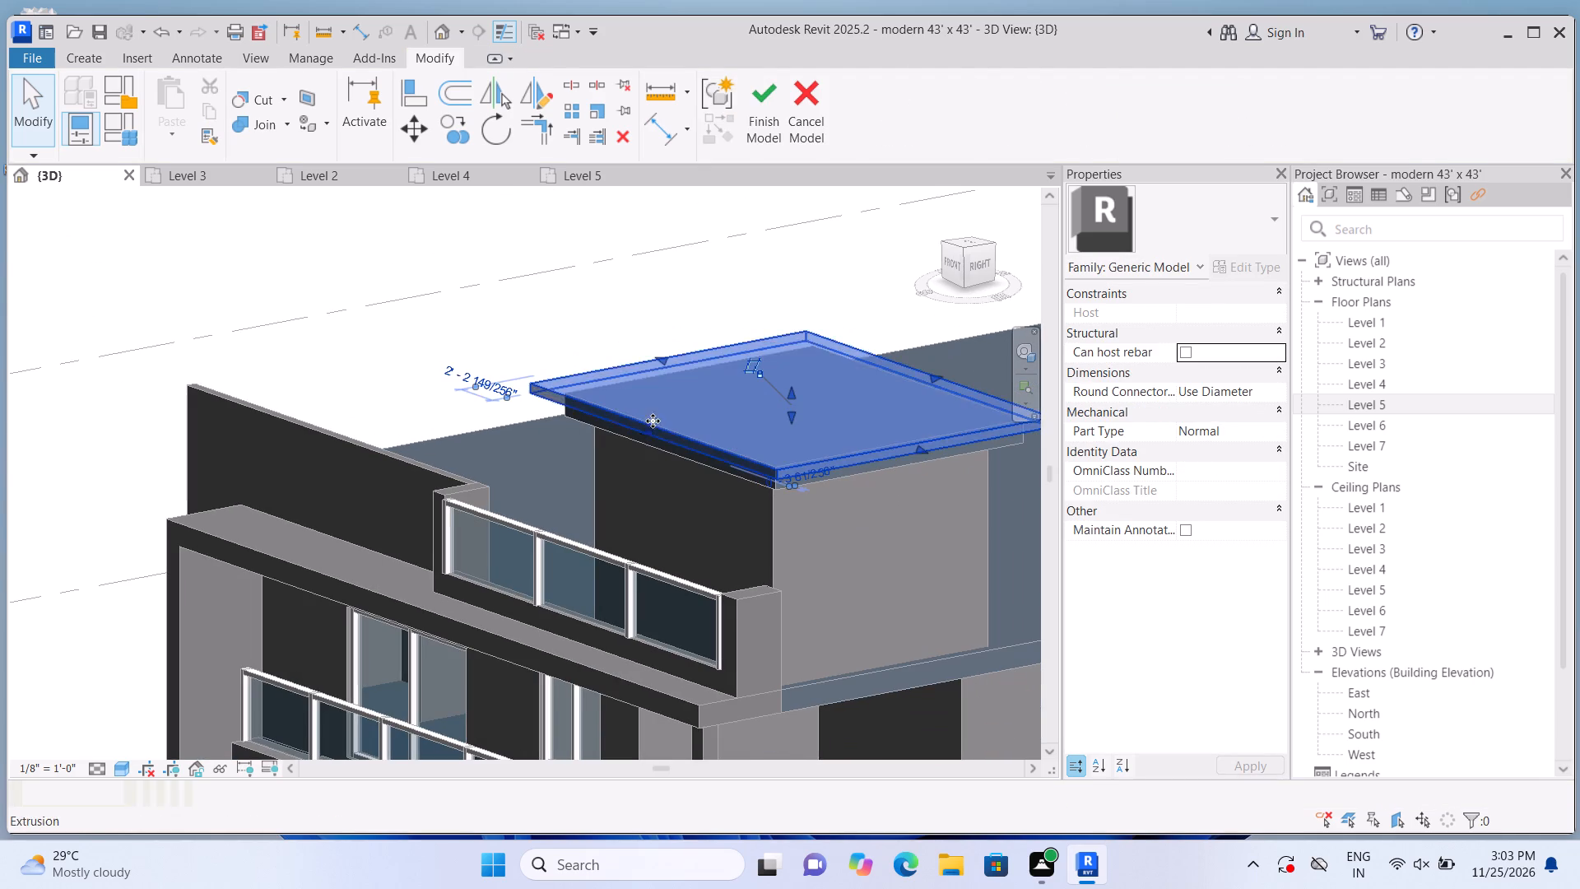
middle_drag(672, 524, 545, 545)
scroll(545, 545, up, 7)
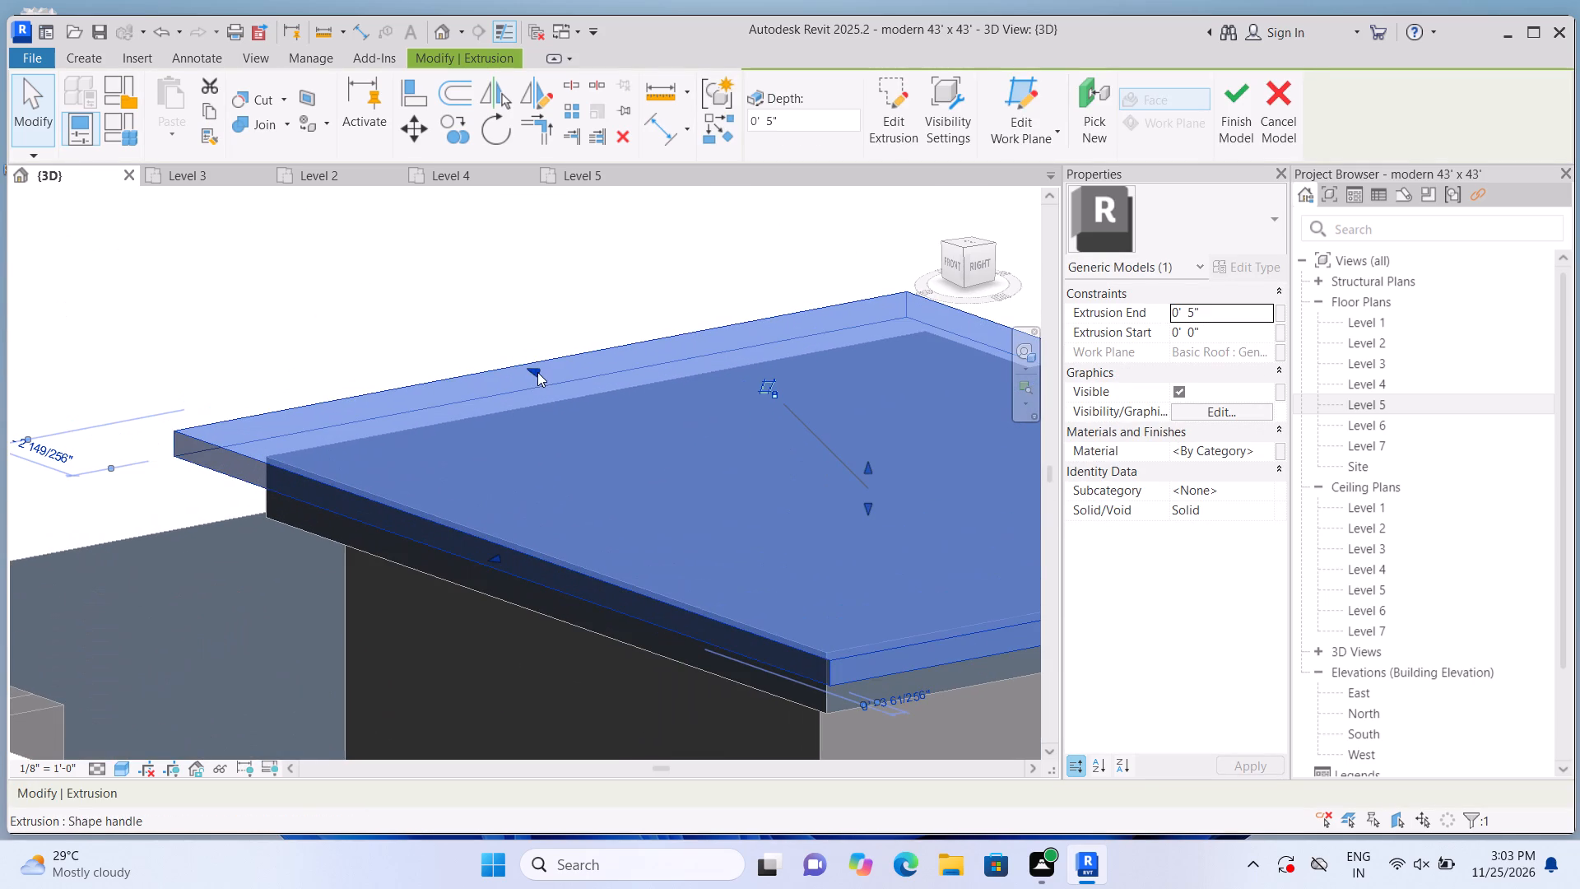
drag(536, 365, 561, 383)
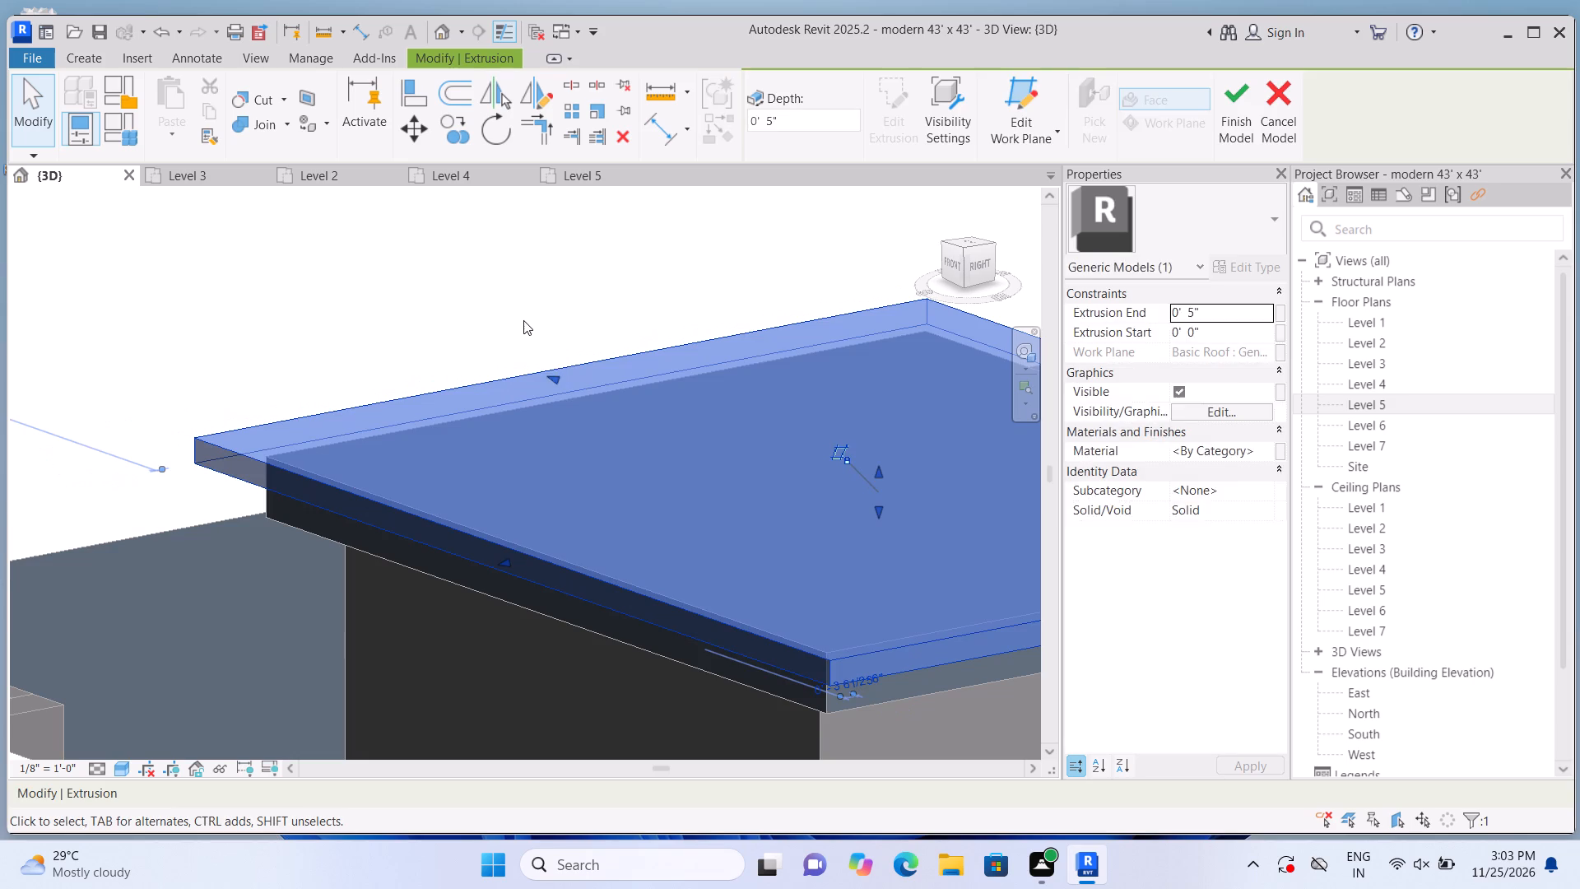
click(523, 320)
Pull the thin slab's right edge slightly inward to reduce its overhang past the roof below.
scroll(523, 319, down, 10)
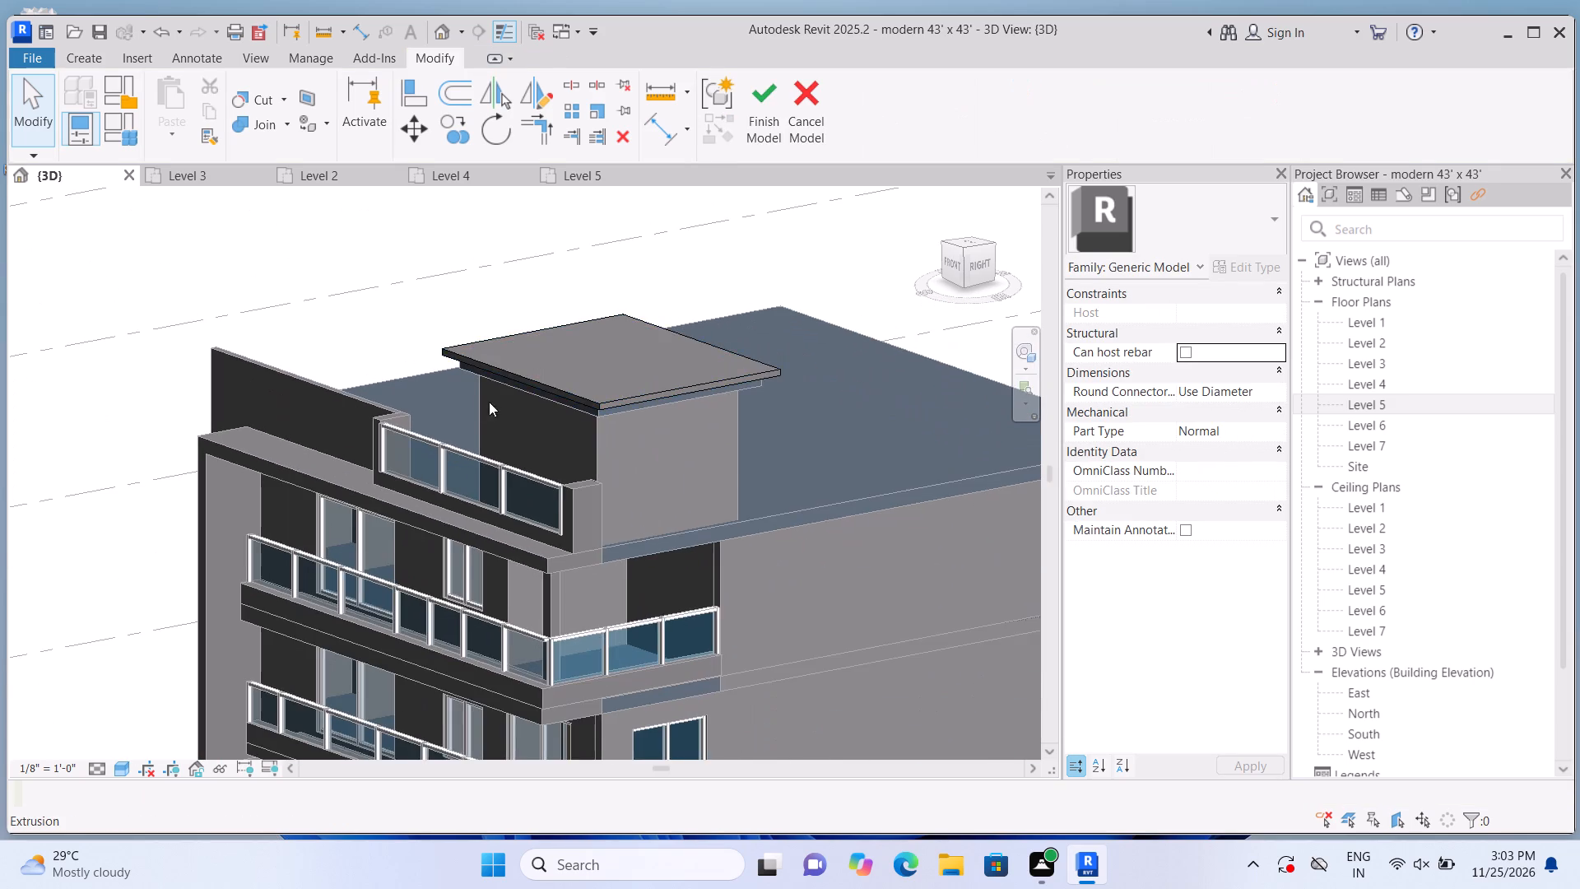
scroll(453, 395, up, 1)
shift+middle_drag(486, 739, 541, 594)
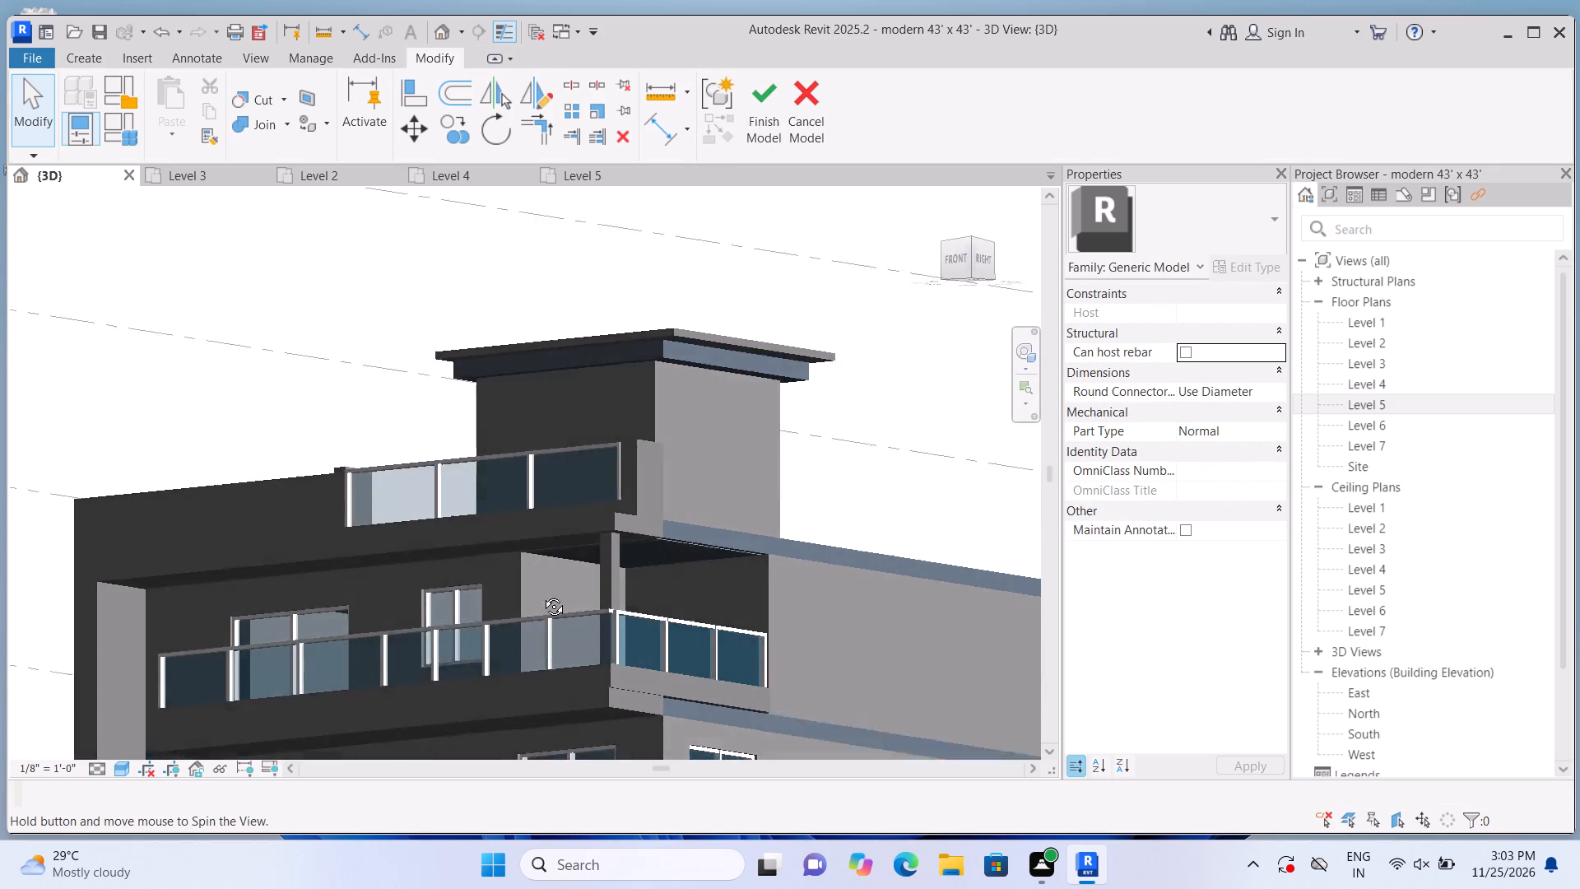
shift+middle_drag(541, 594, 578, 535)
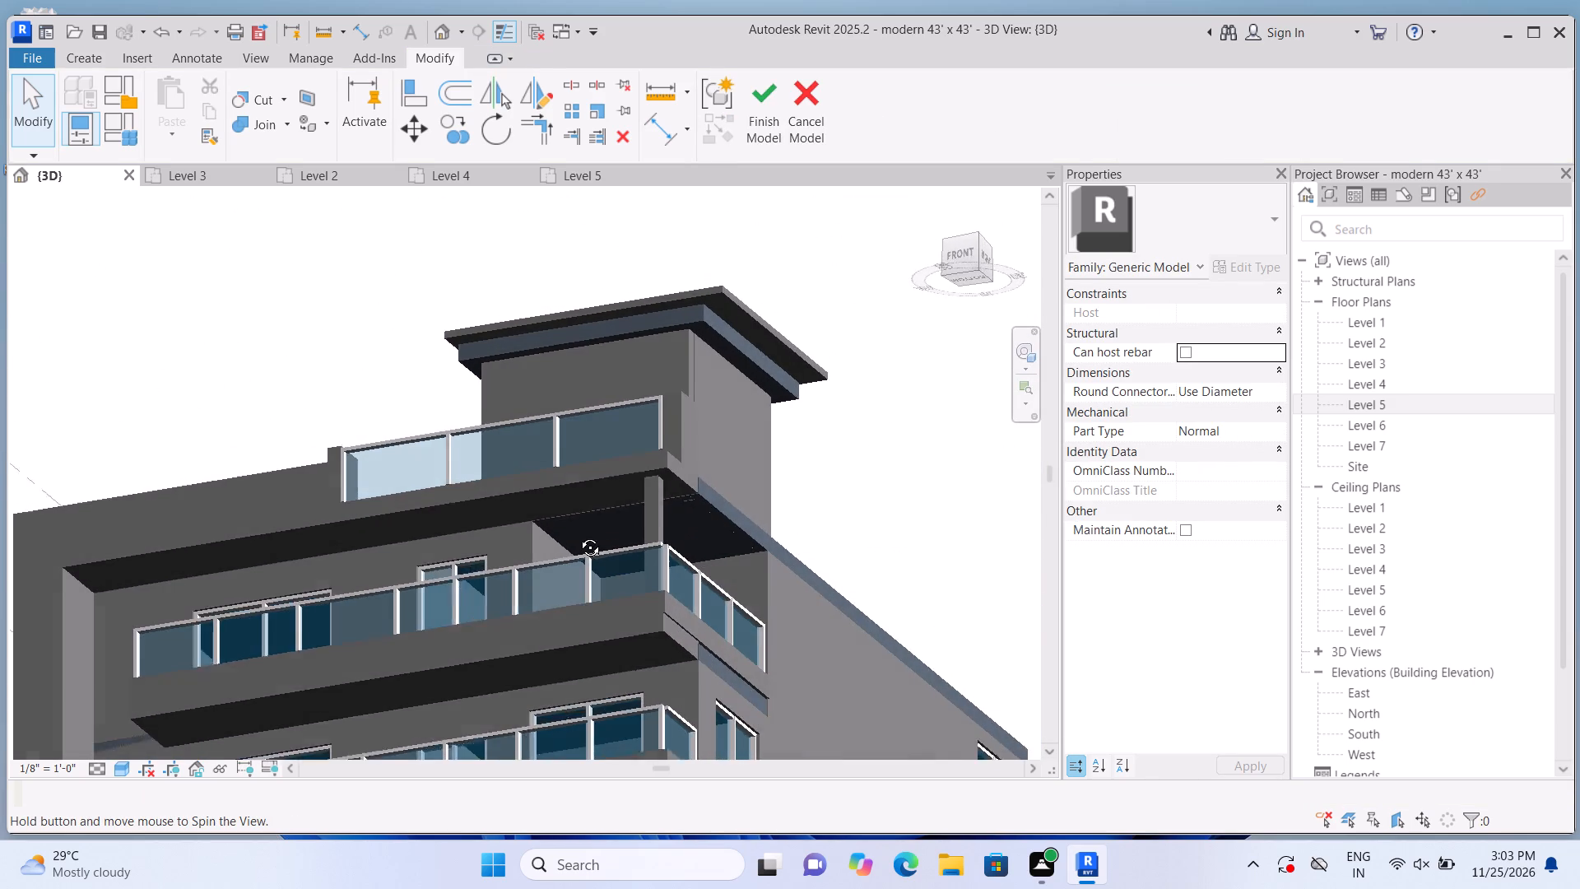
shift+middle_drag(578, 535, 577, 542)
middle_drag(535, 406, 537, 420)
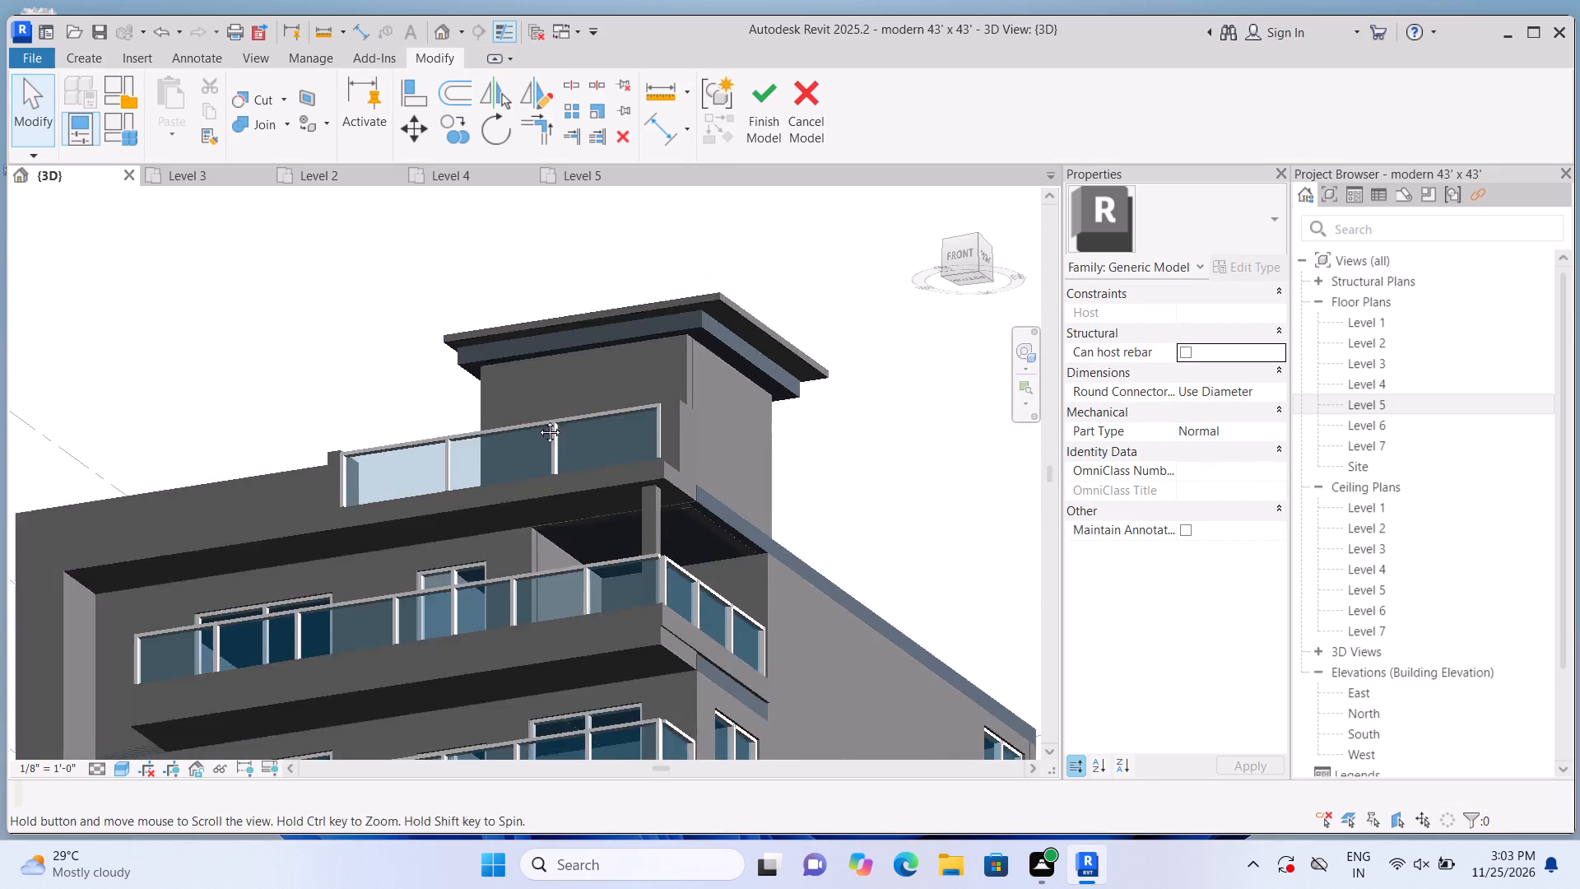
middle_drag(537, 420, 544, 472)
scroll(606, 384, up, 2)
scroll(778, 344, up, 2)
click(802, 321)
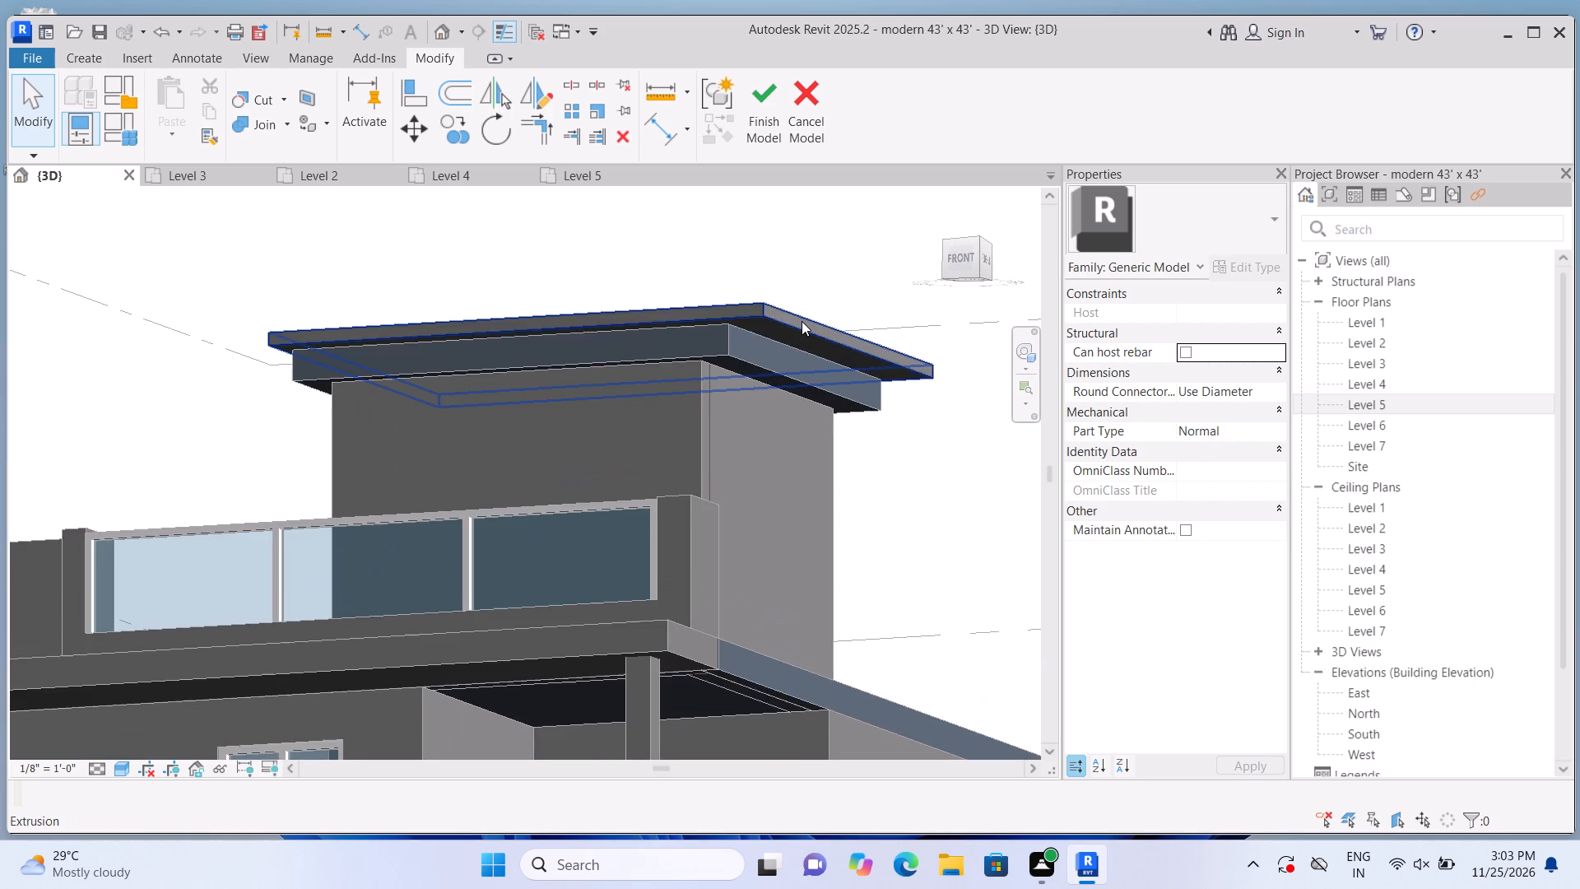
scroll(818, 337, up, 1)
drag(857, 337, 830, 334)
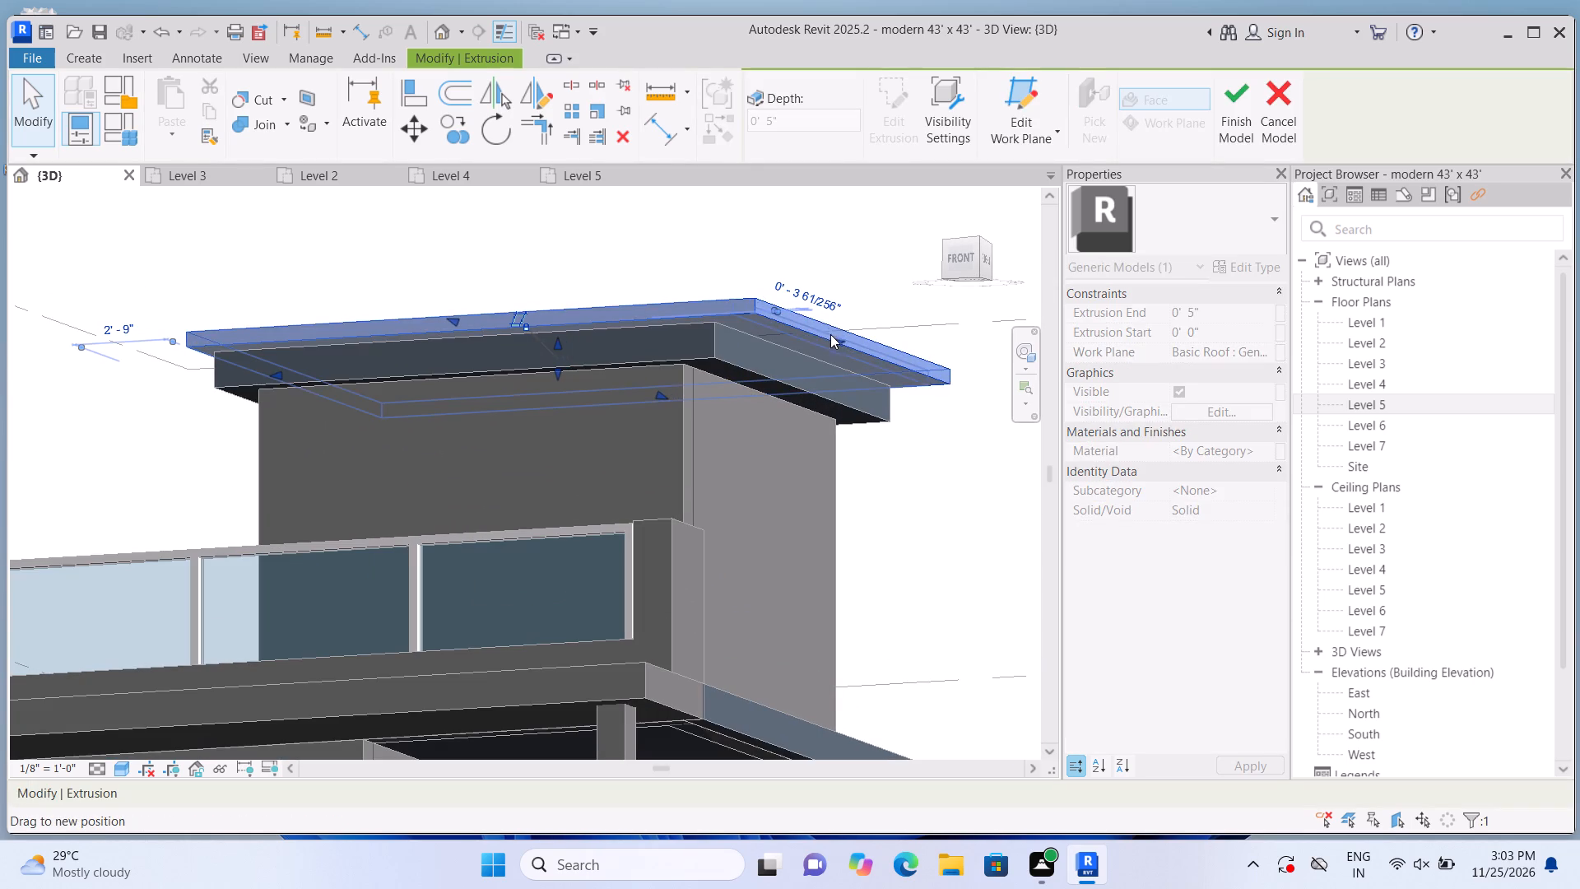
scroll(476, 342, up, 1)
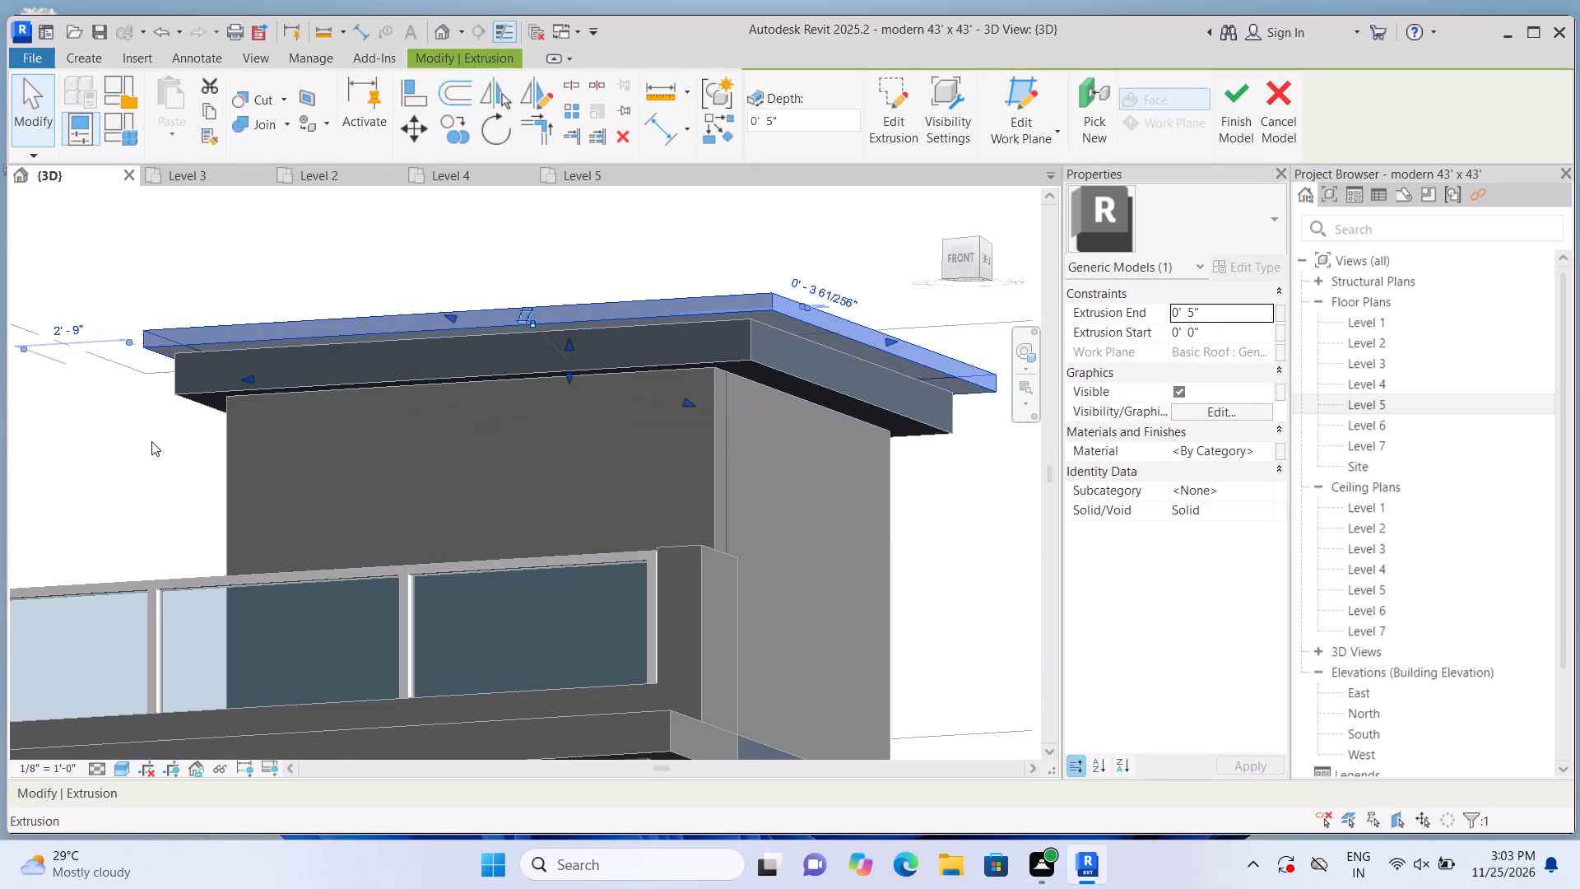
Stretch the thin slab's left edge slightly outward past the left side of the roof below and deselect the slab.
shift+middle_drag(148, 440, 314, 436)
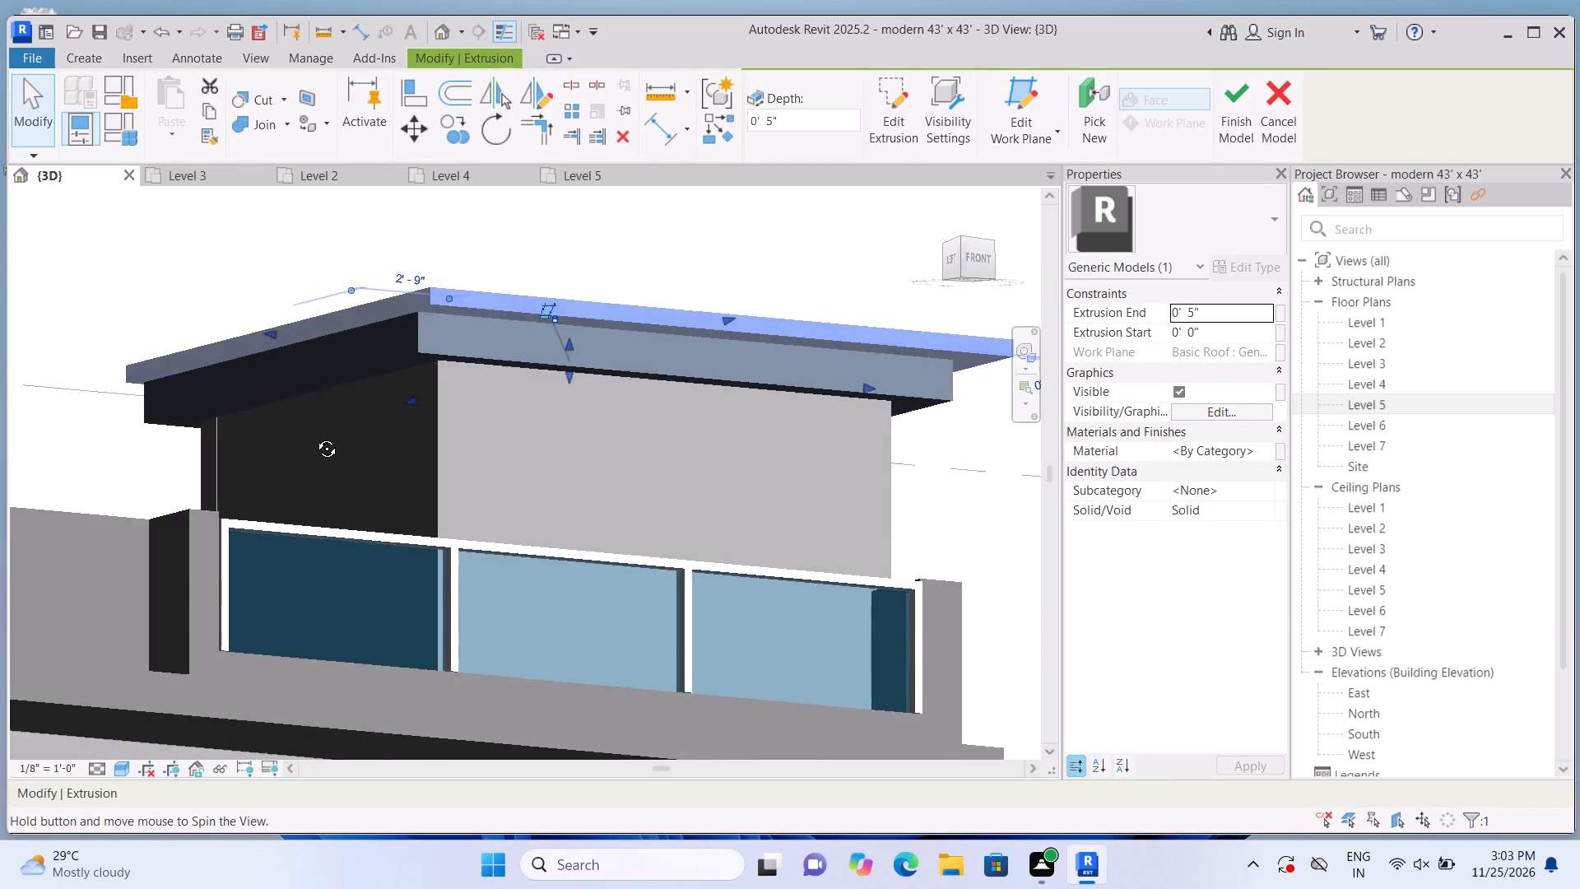
shift+middle_drag(314, 436, 321, 403)
middle_drag(317, 403, 304, 493)
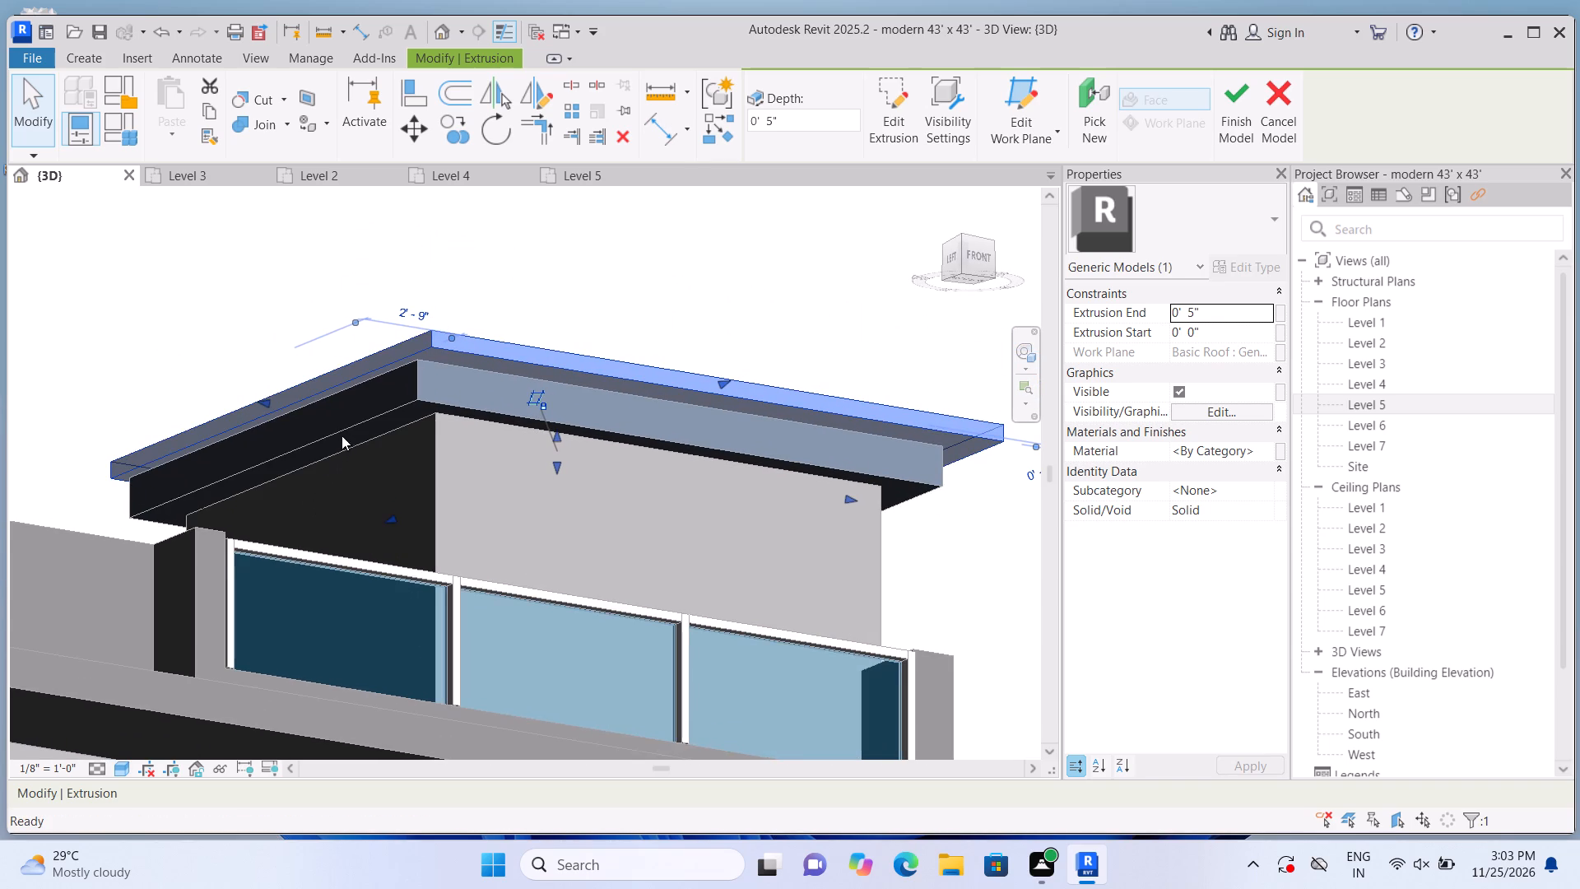
scroll(347, 418, up, 1)
drag(253, 398, 246, 395)
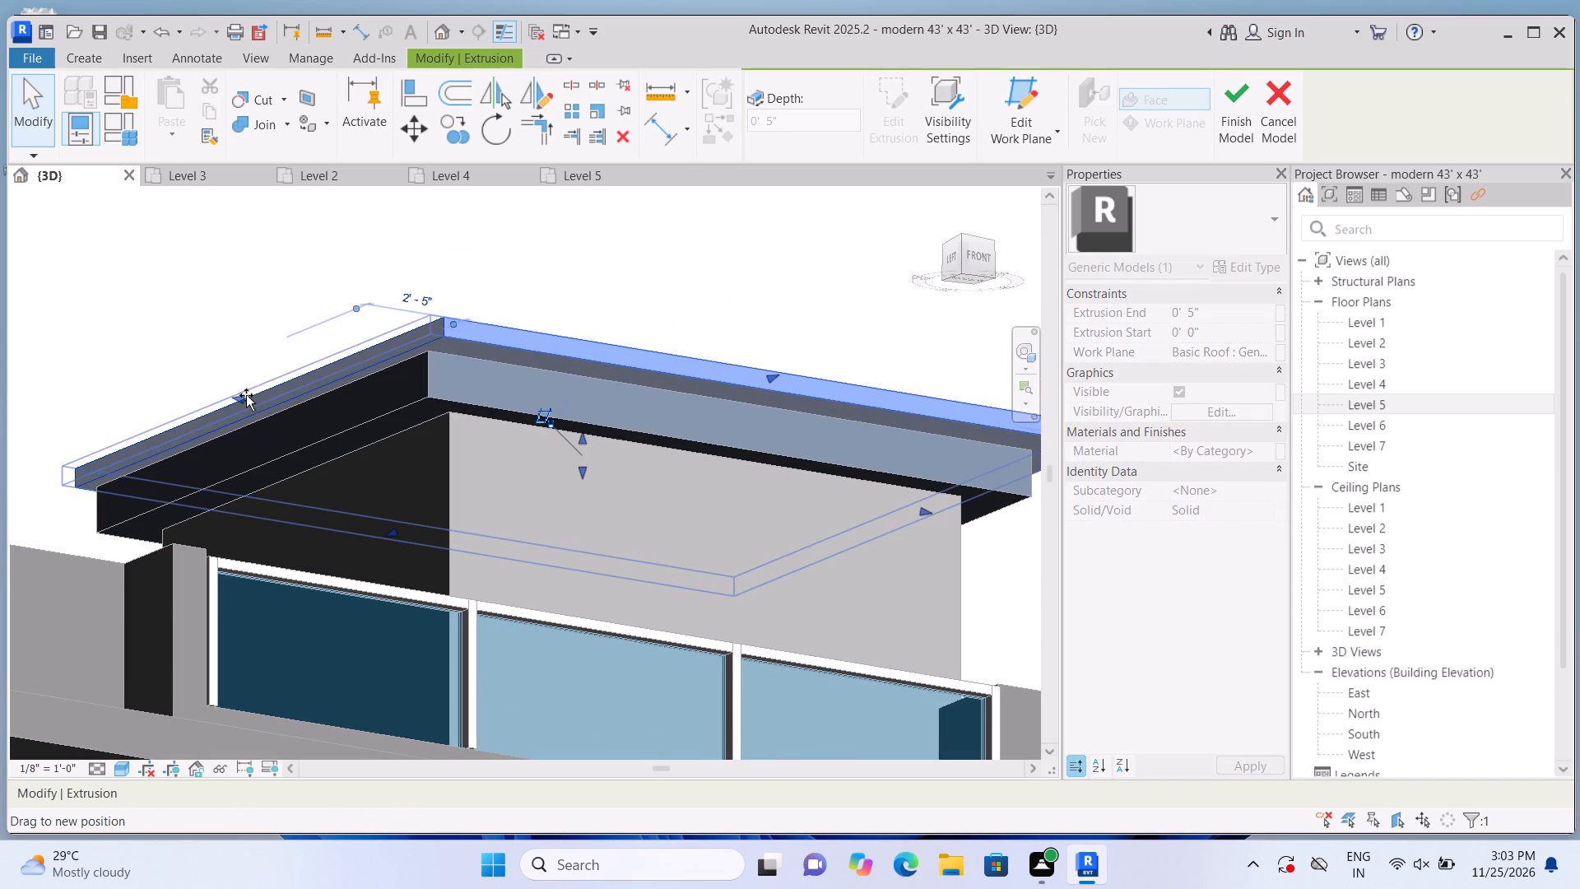
drag(246, 395, 244, 395)
click(297, 324)
scroll(314, 309, down, 1)
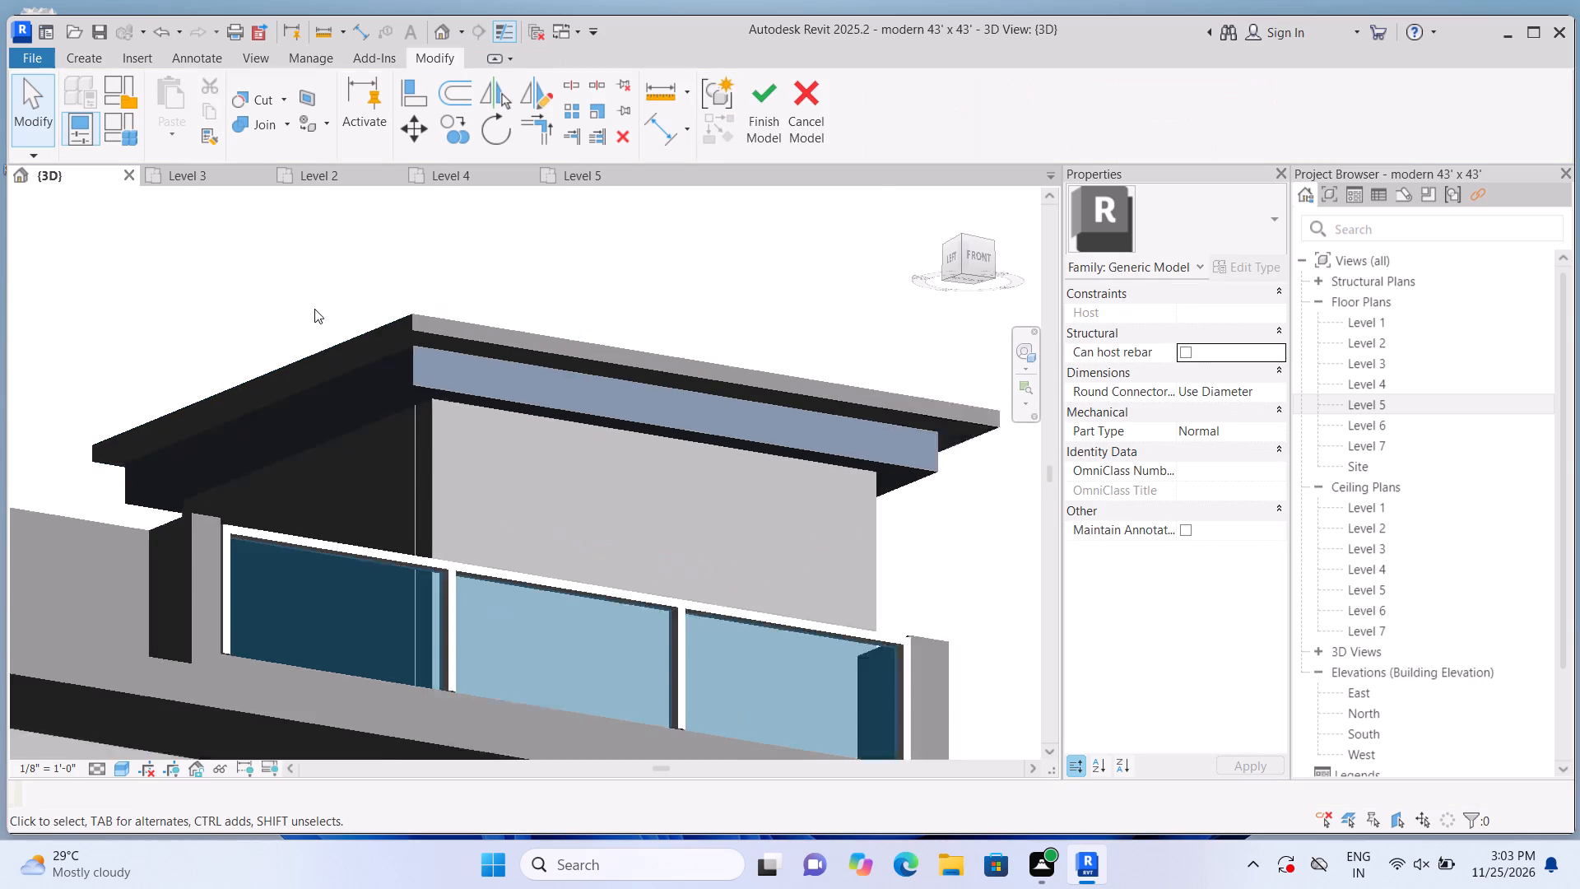
Examine the thin slab's overhang around the rooftop room's roof from the front, left and right, above and below.
scroll(314, 309, down, 2)
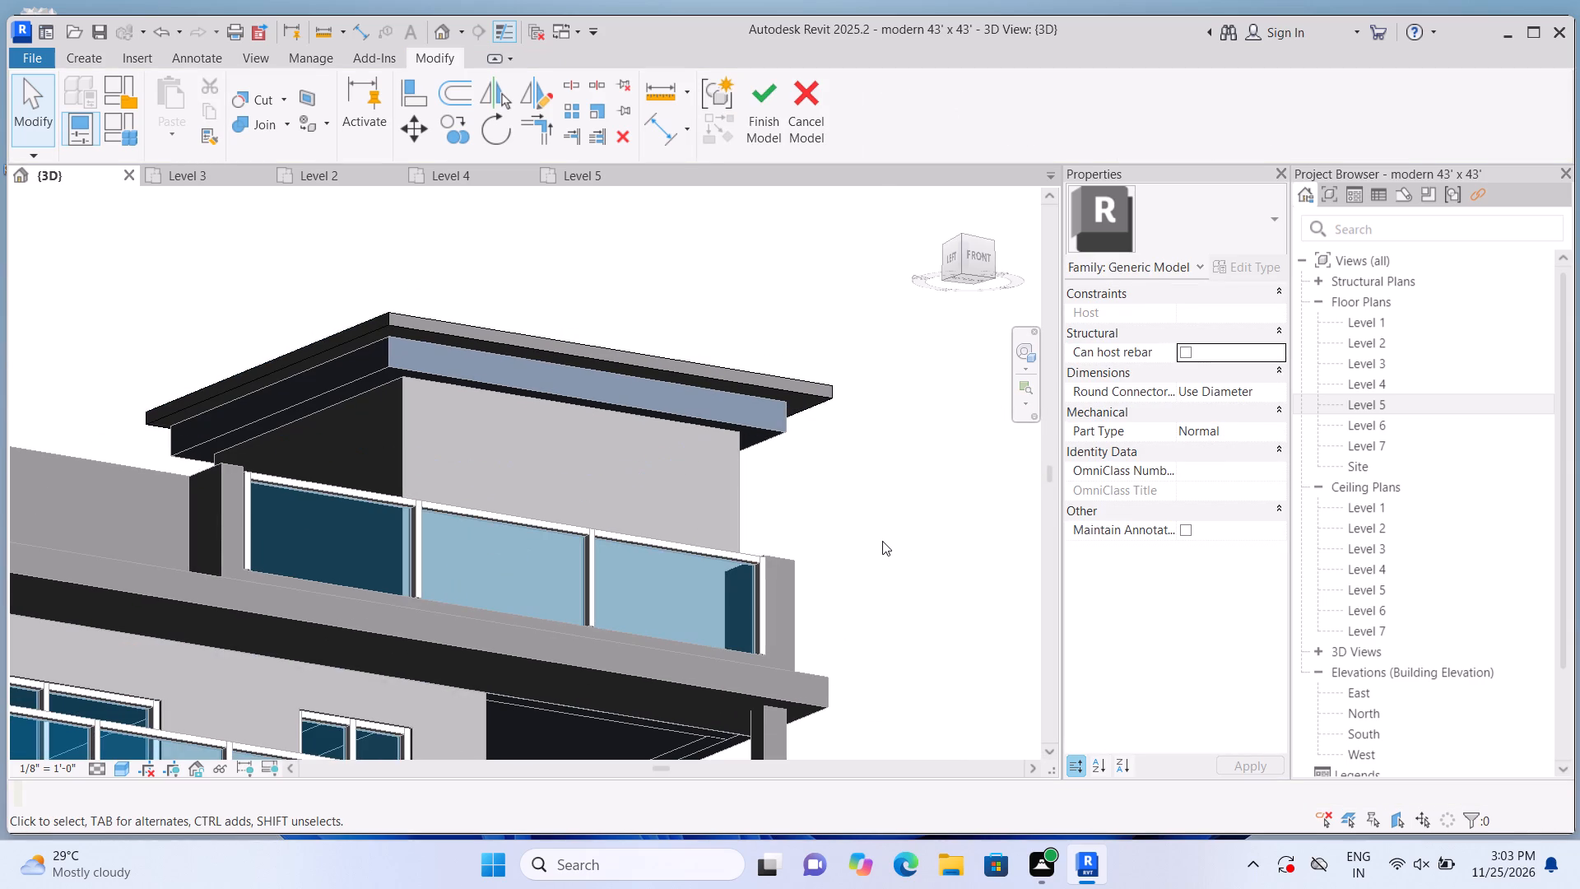
middle_drag(882, 539, 684, 459)
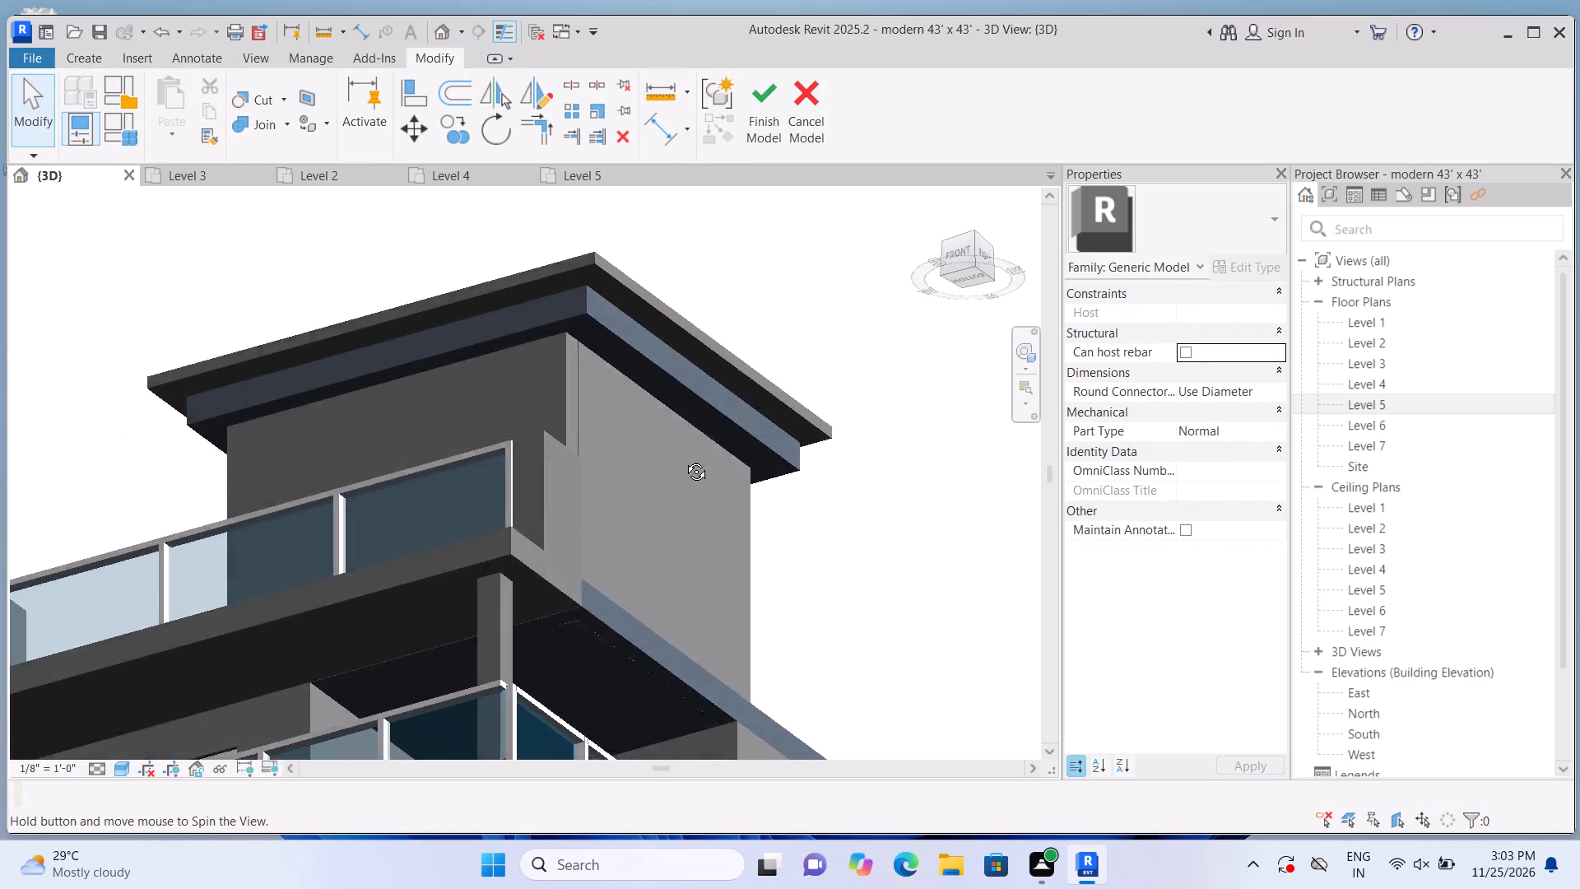
middle_drag(684, 459, 745, 612)
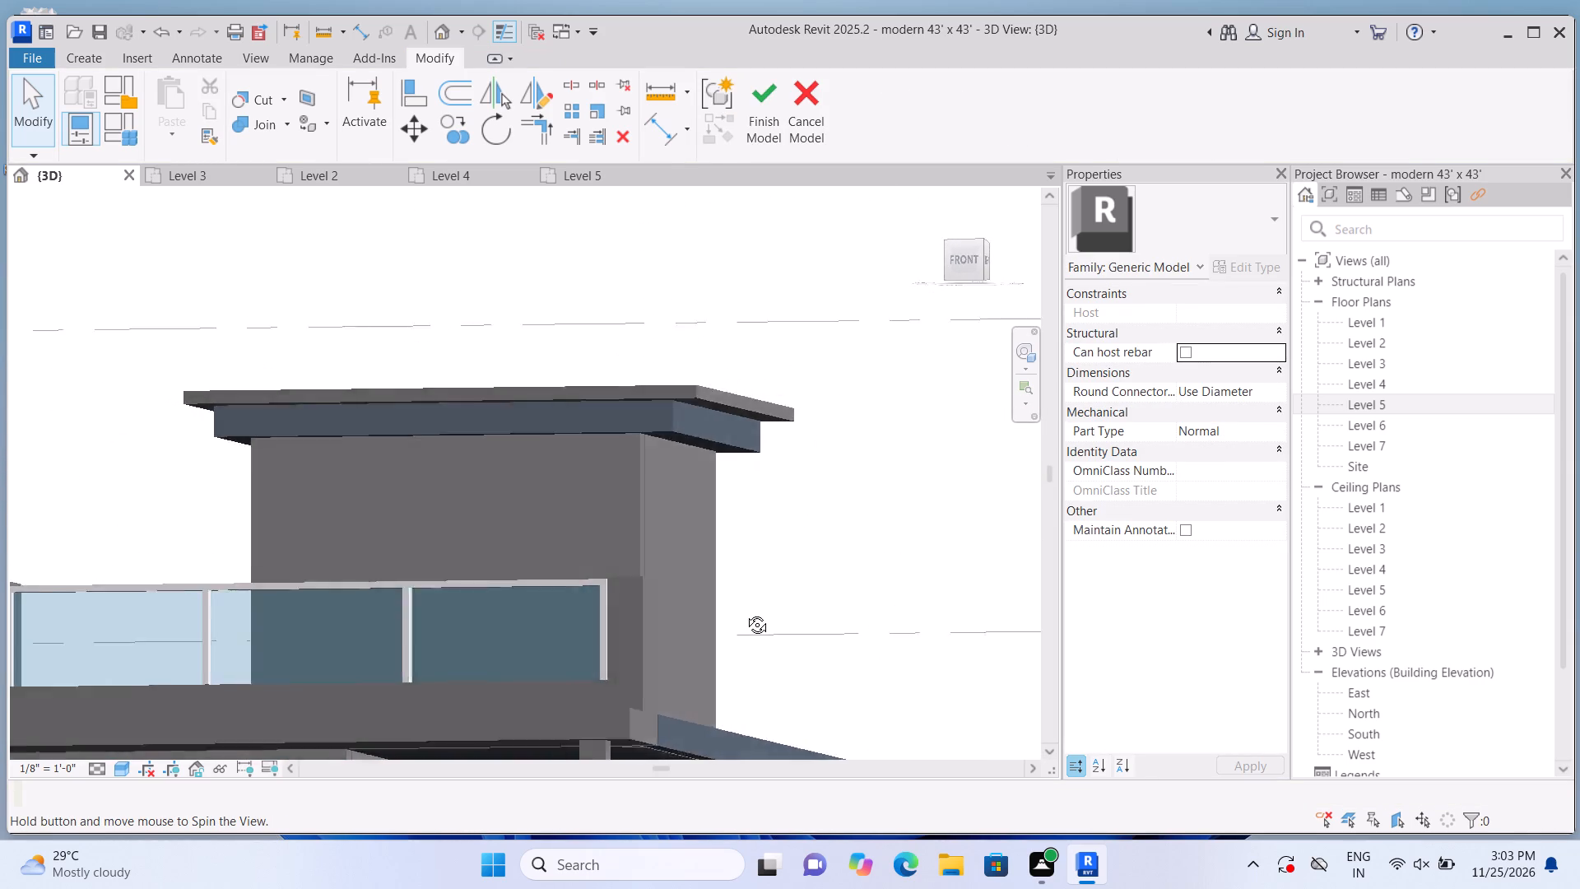
middle_drag(745, 612, 834, 482)
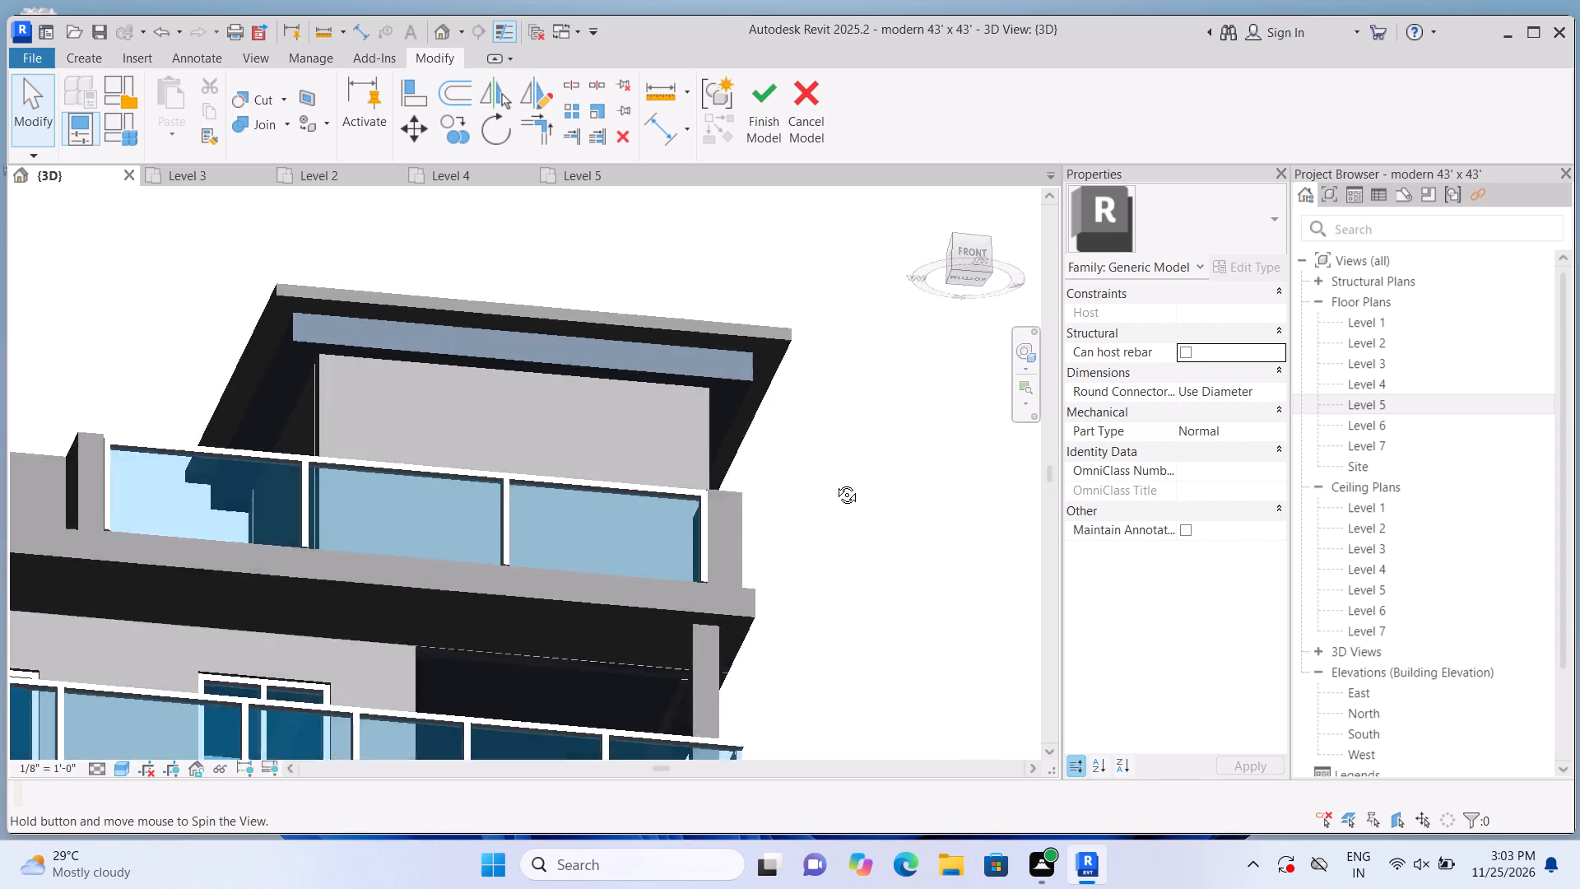
middle_drag(834, 482, 836, 450)
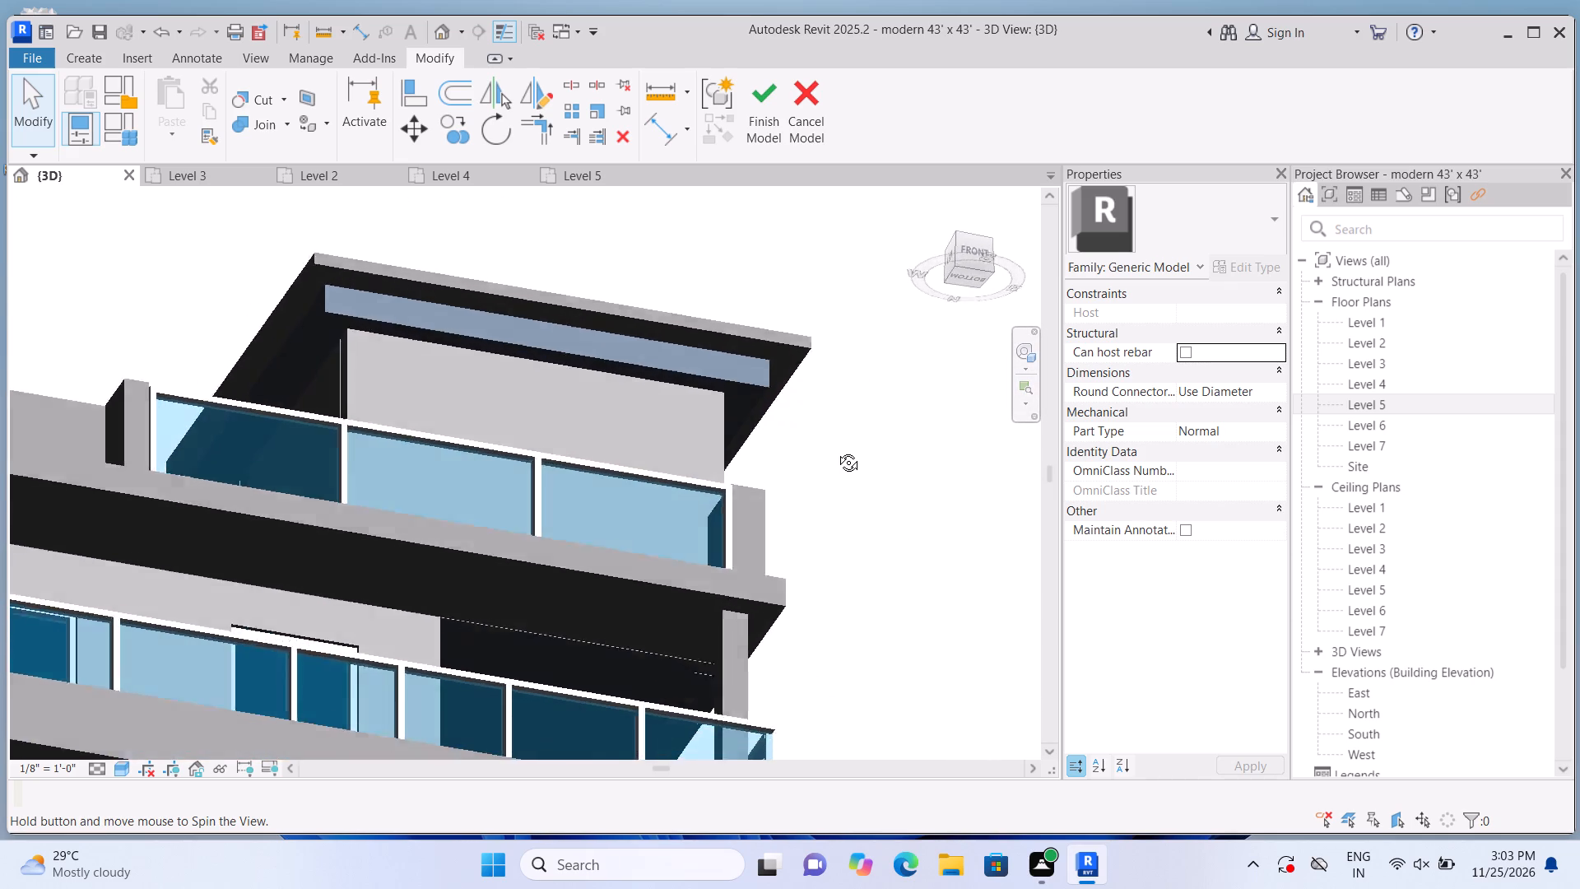
middle_drag(836, 450, 720, 631)
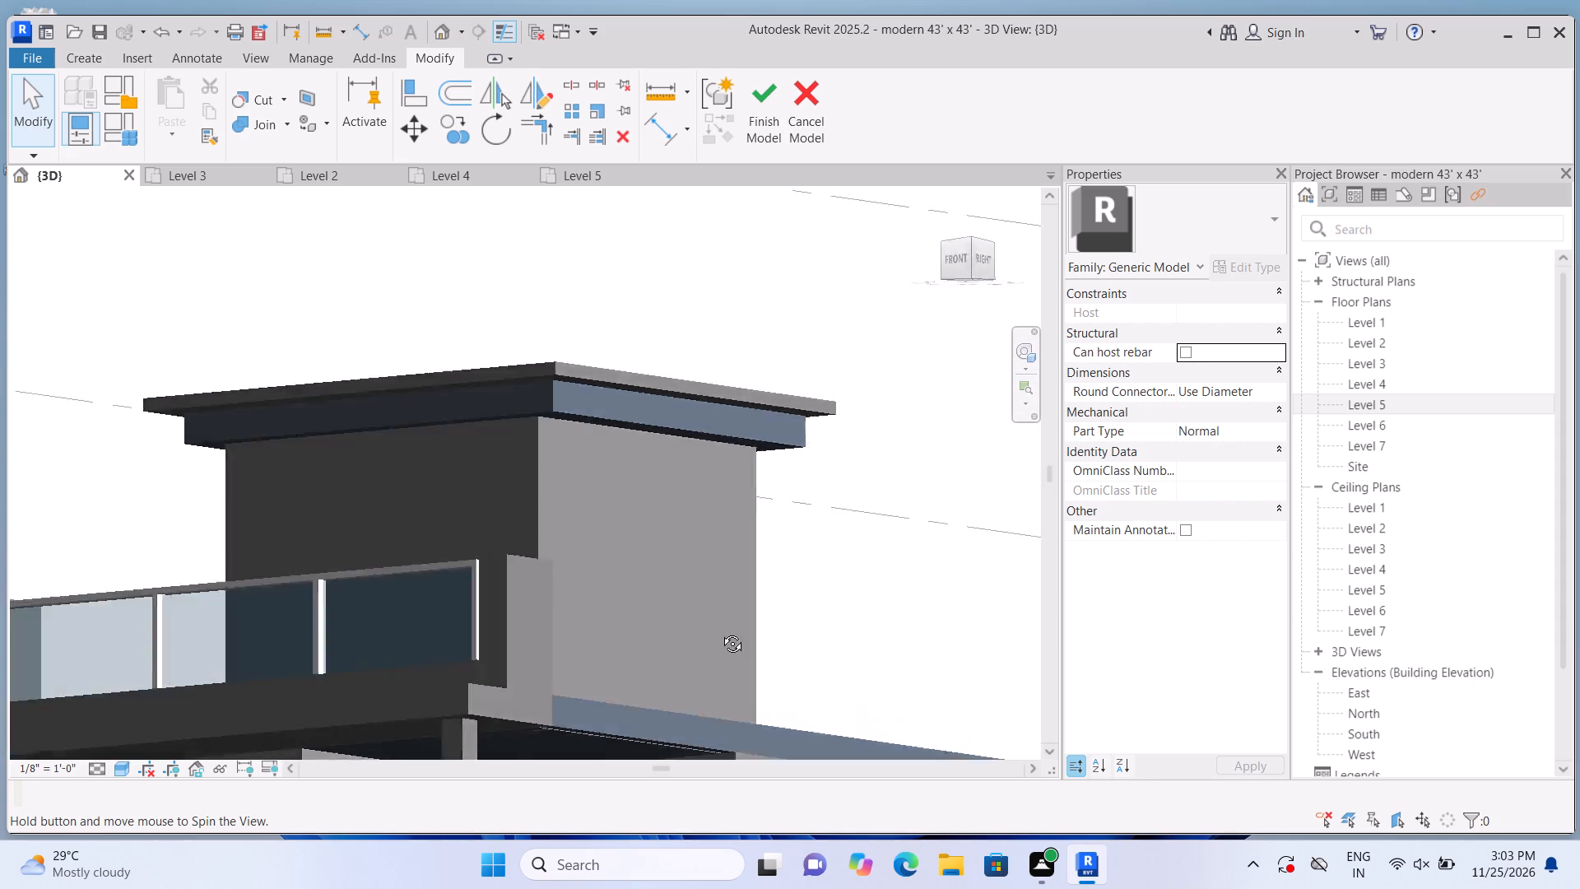
middle_drag(720, 631, 714, 603)
scroll(731, 476, up, 1)
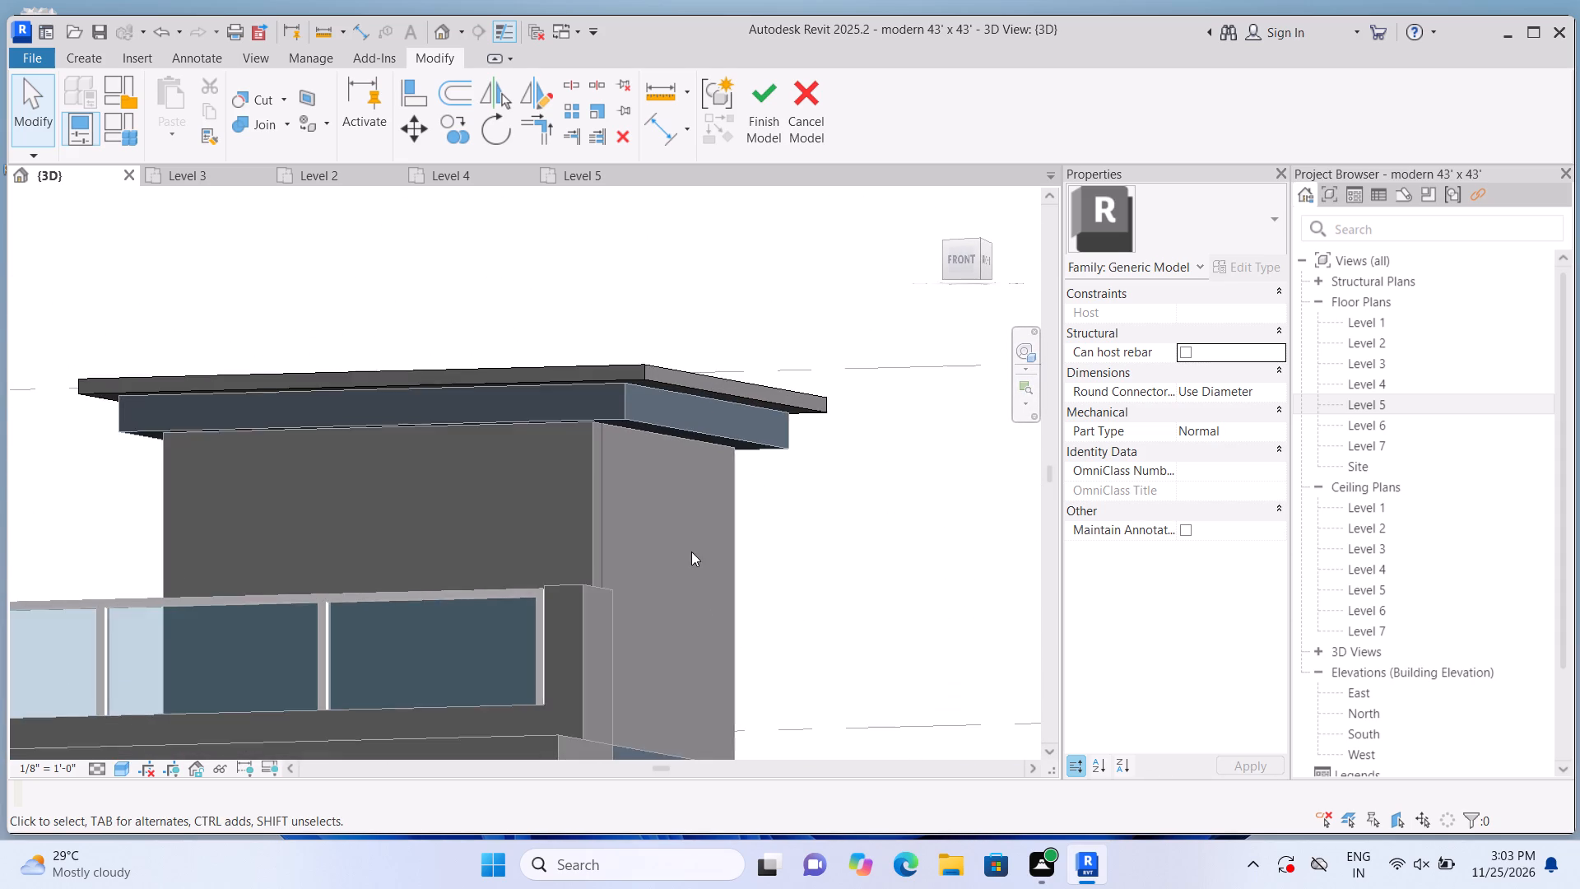
shift+middle_drag(691, 552, 590, 686)
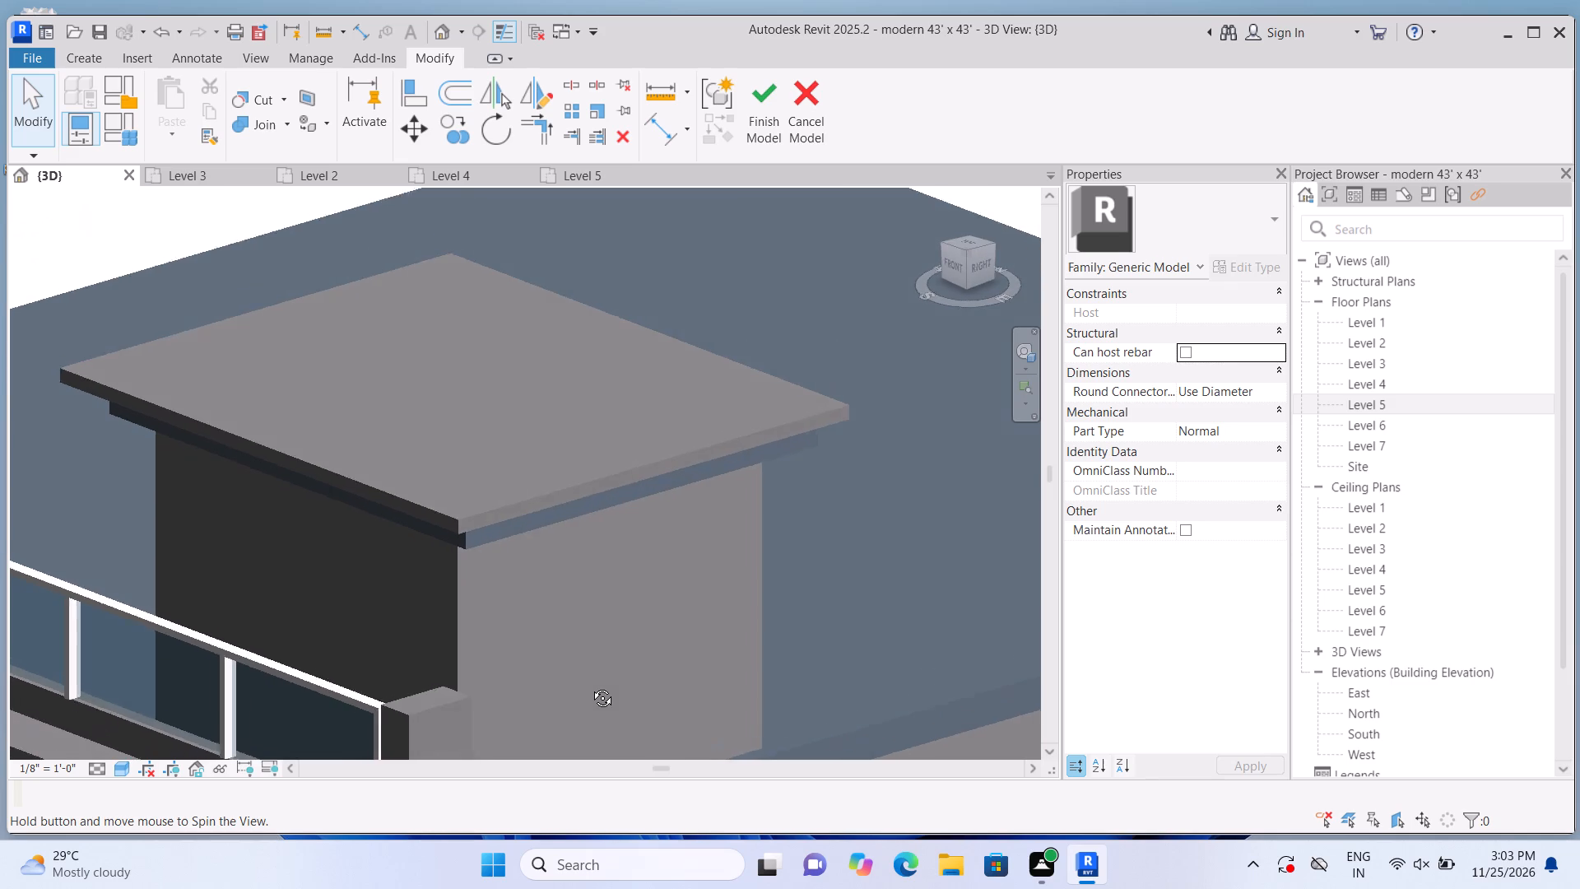
shift+middle_drag(590, 686, 706, 566)
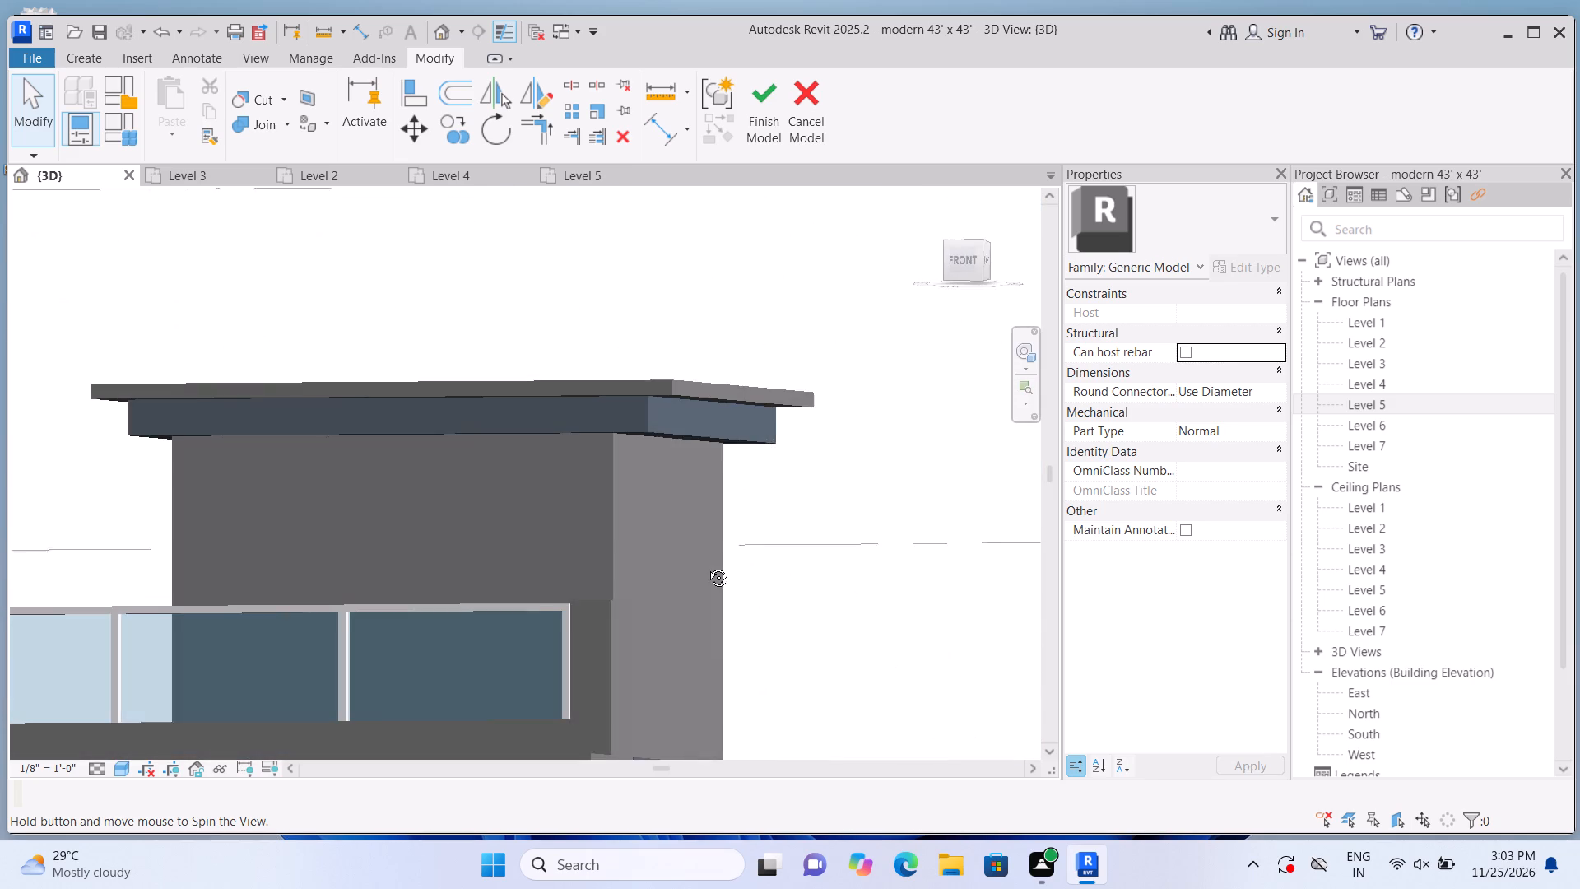
shift+middle_drag(706, 566, 872, 514)
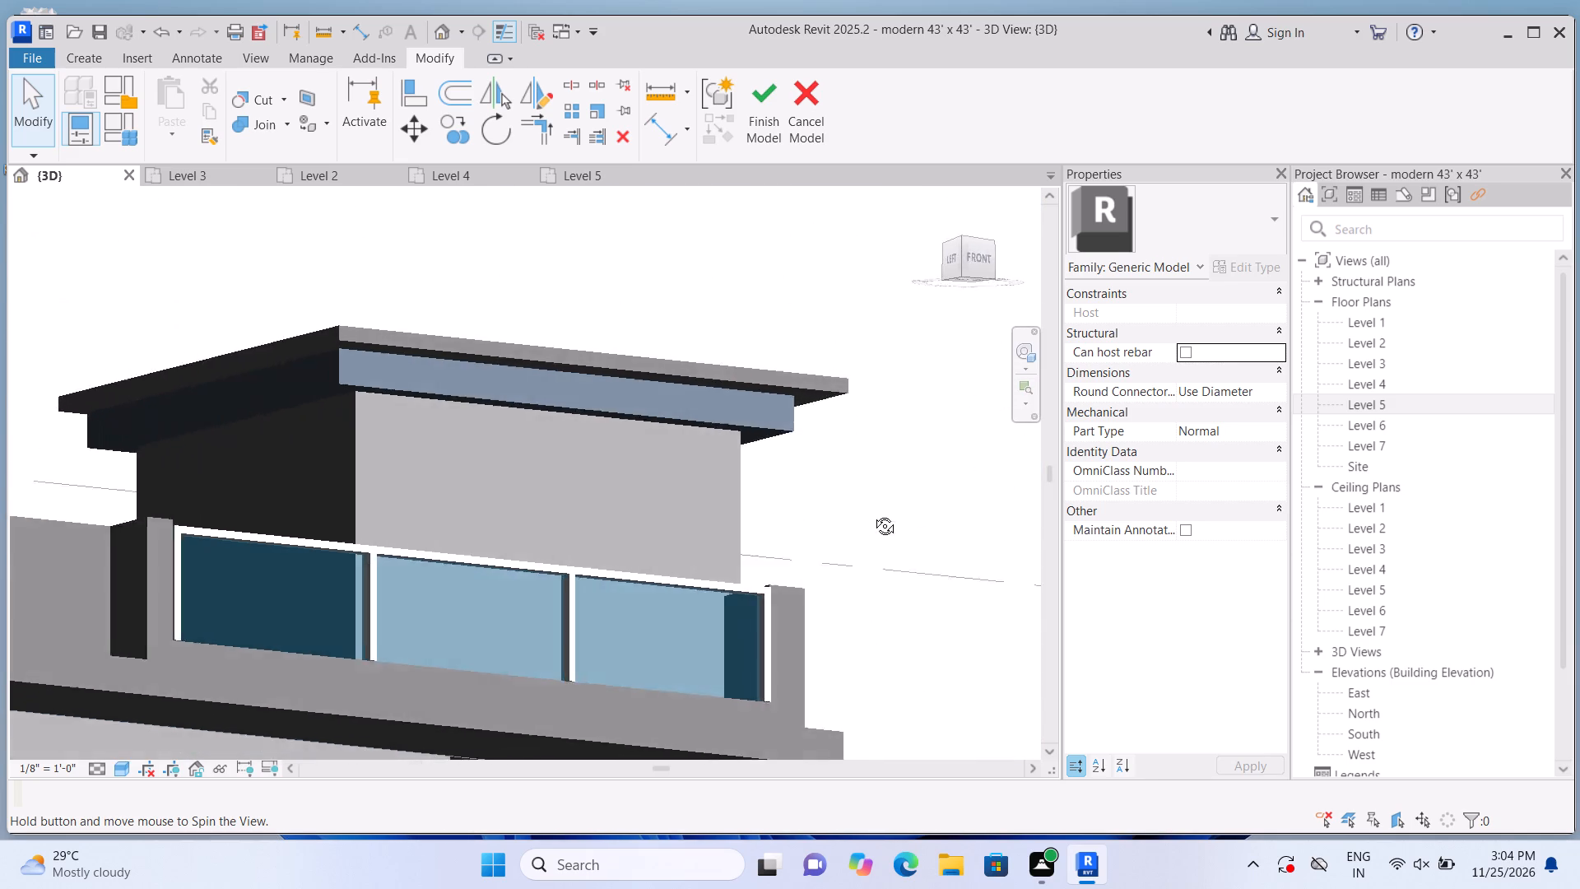
Pull the thin slab's right edge slightly inward to shorten its overhang past the rooftop room's roof, and deselect the slab.
shift+middle_drag(872, 514, 480, 699)
shift+scroll(906, 411, up, 1)
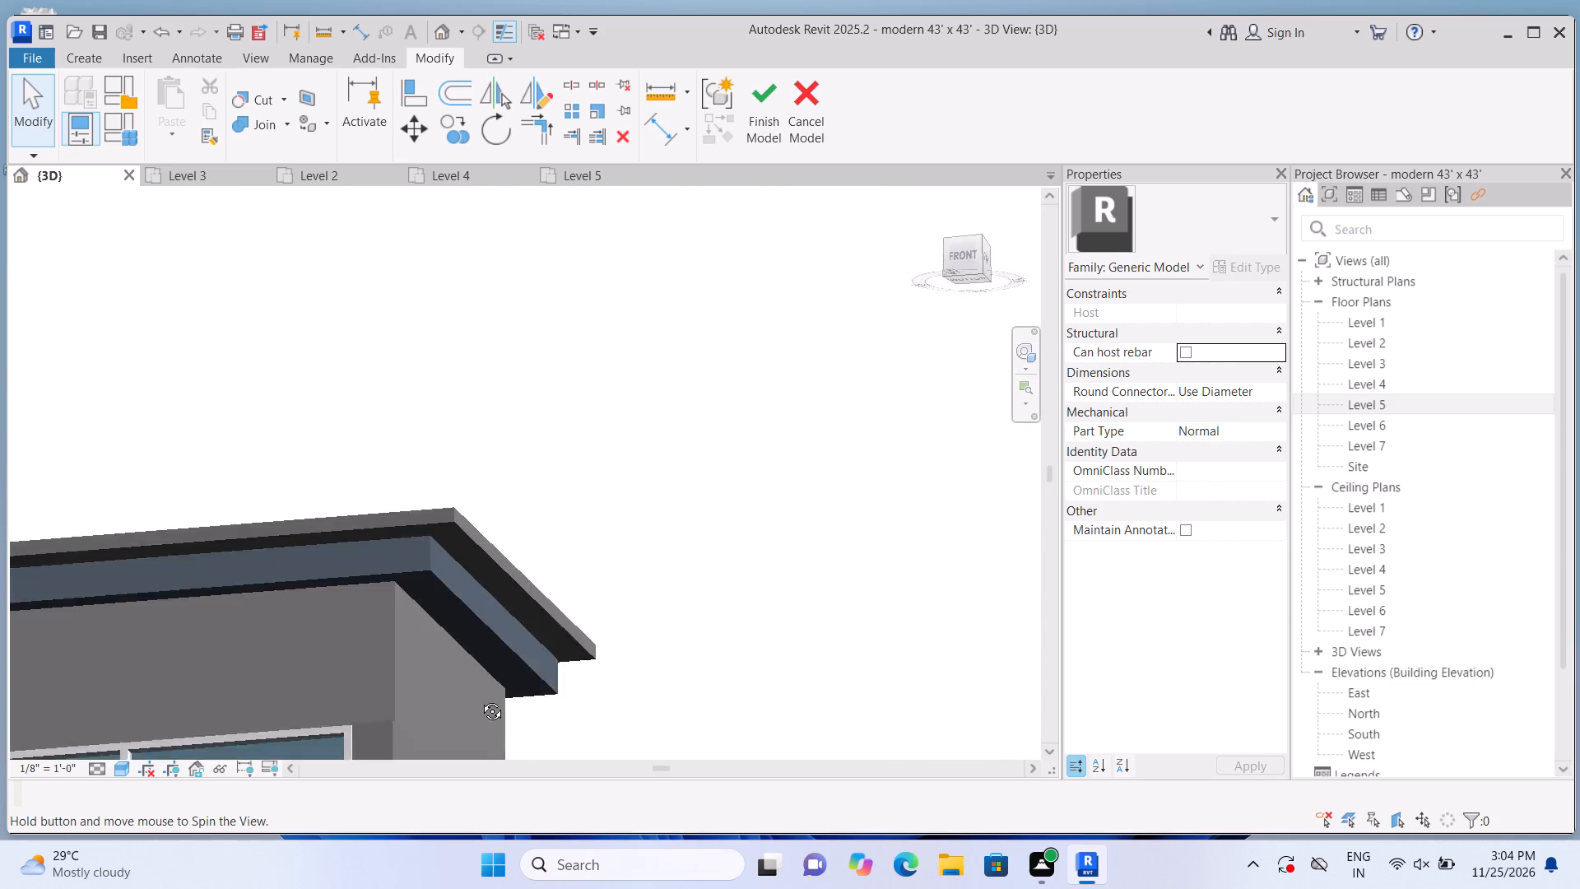
shift+middle_drag(480, 699, 473, 877)
scroll(606, 710, down, 2)
shift+middle_drag(574, 733, 591, 623)
scroll(526, 706, up, 1)
middle_drag(531, 697, 743, 526)
shift+middle_drag(729, 563, 695, 617)
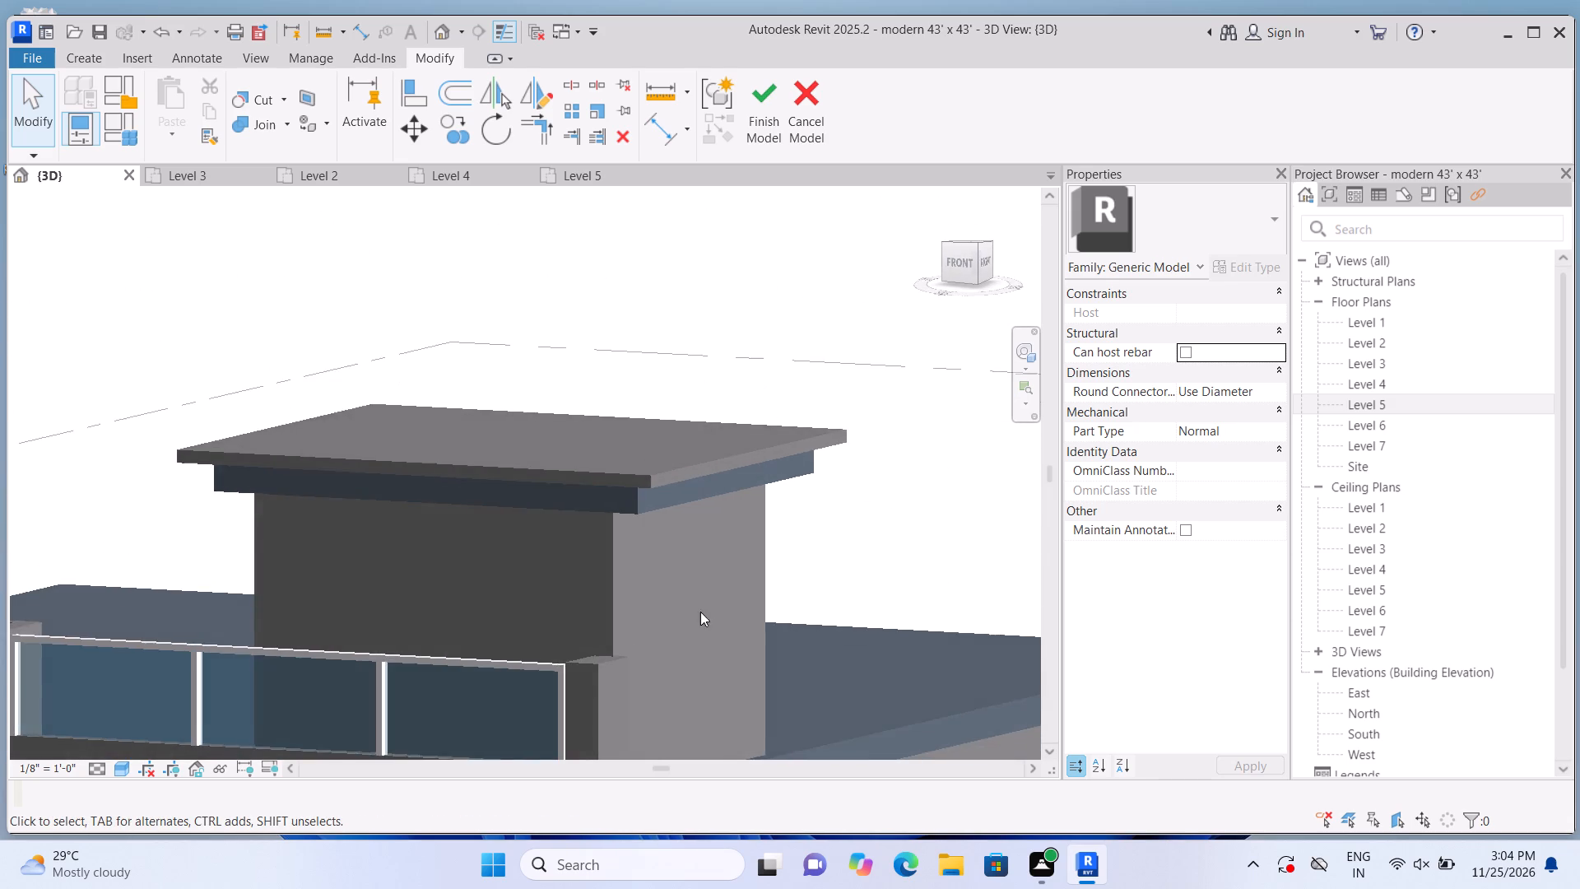
scroll(695, 511, up, 3)
click(745, 417)
scroll(772, 448, up, 2)
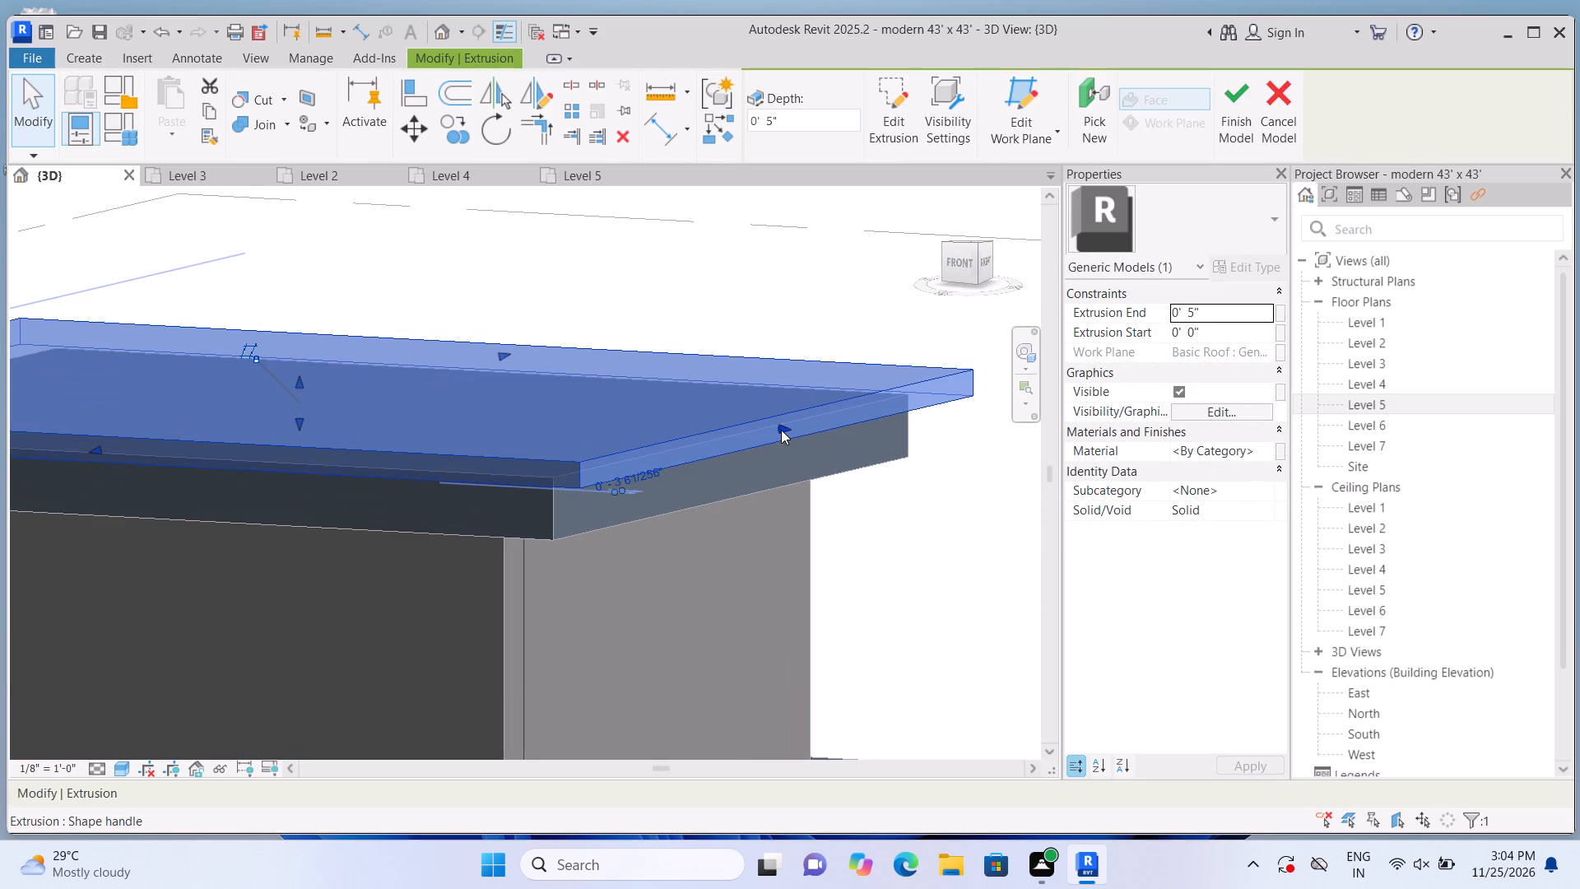
drag(779, 429, 771, 426)
scroll(771, 435, down, 2)
click(828, 542)
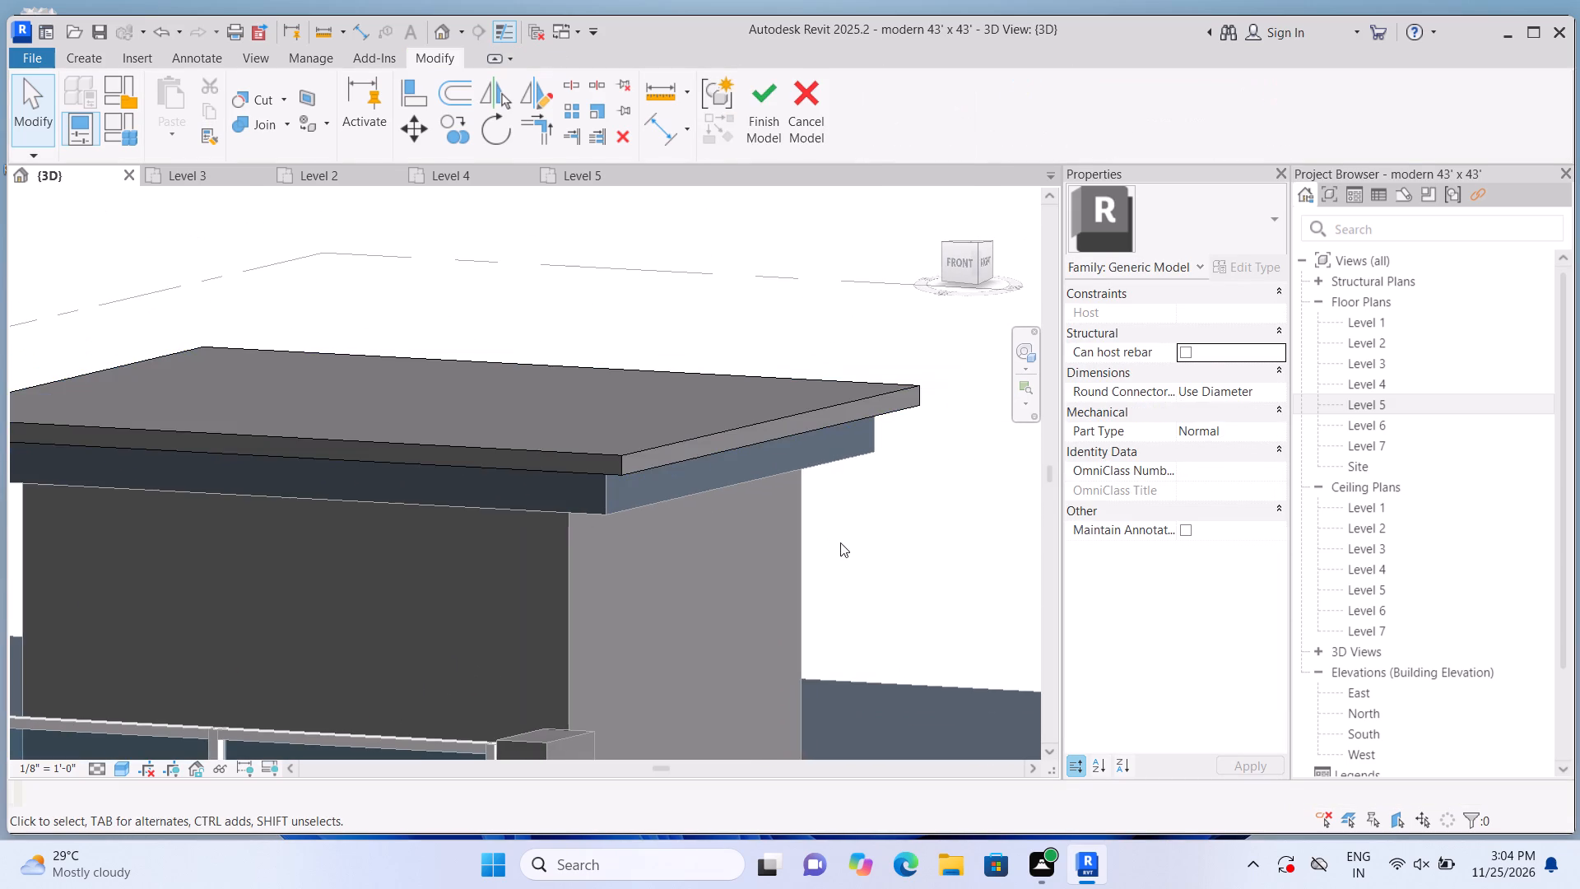
Stretch the thin slab's left edge slightly outward, to 2' 2" on the dimension beside that edge.
shift+middle_drag(853, 531, 885, 317)
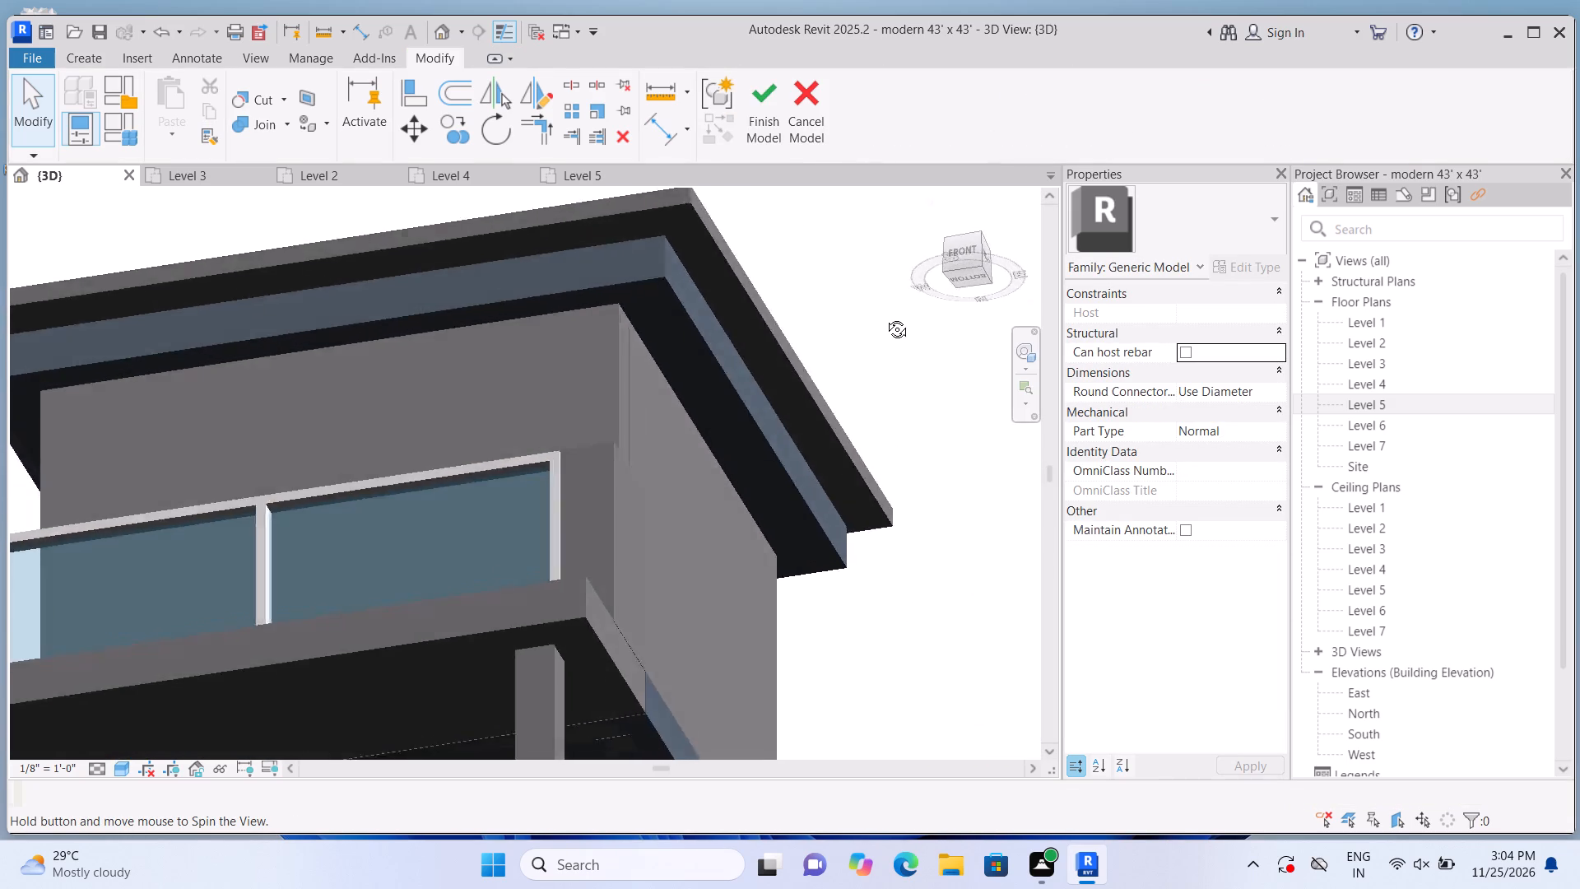
shift+middle_drag(885, 317, 1005, 301)
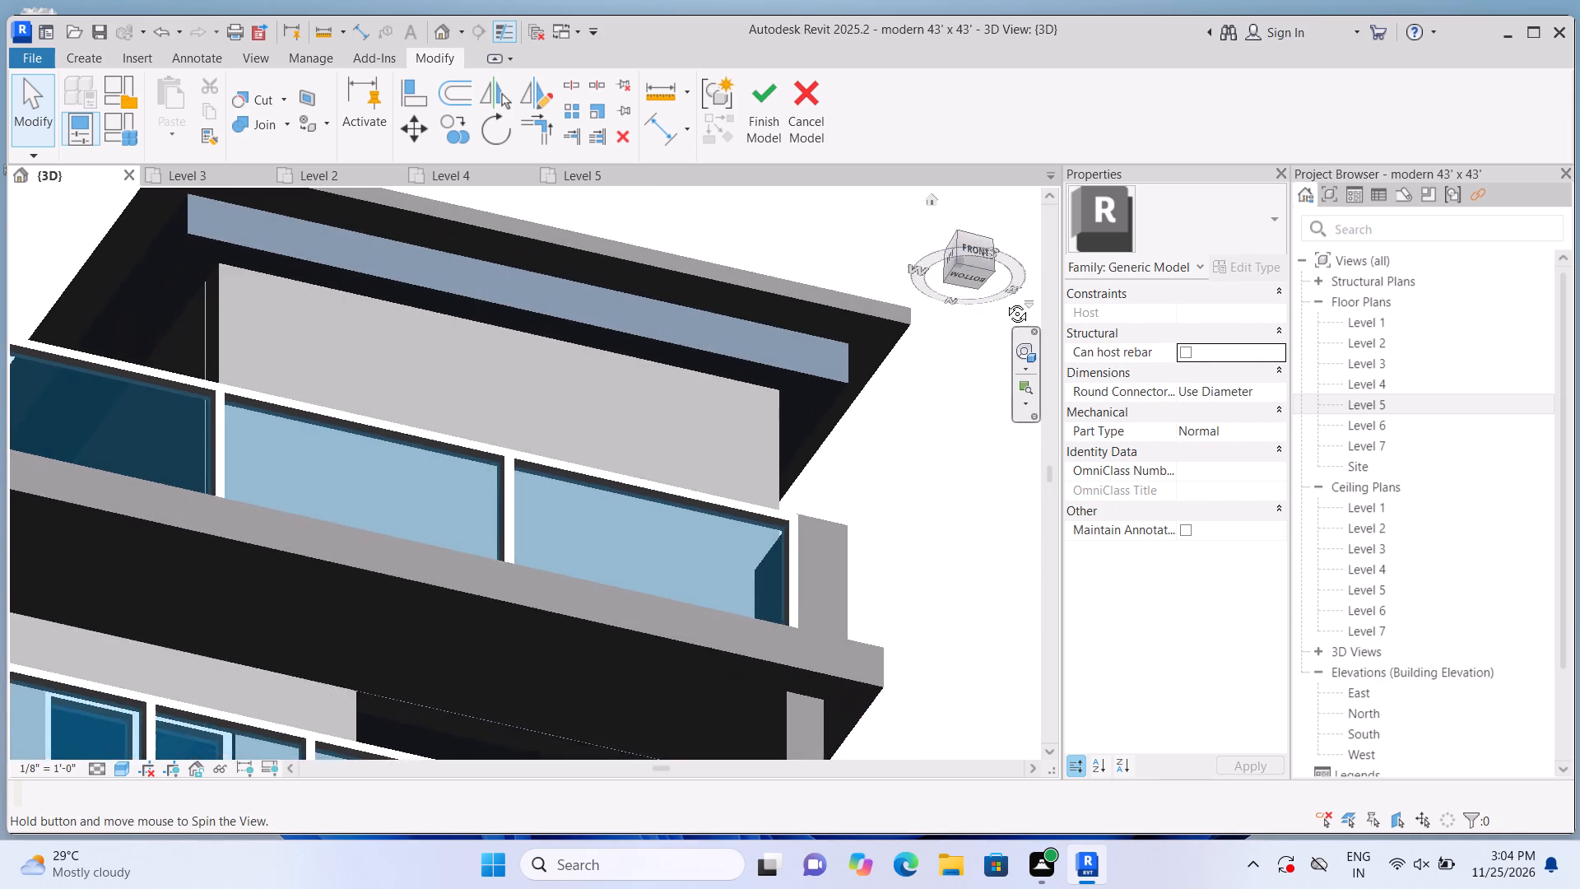
shift+middle_drag(1005, 301, 1043, 316)
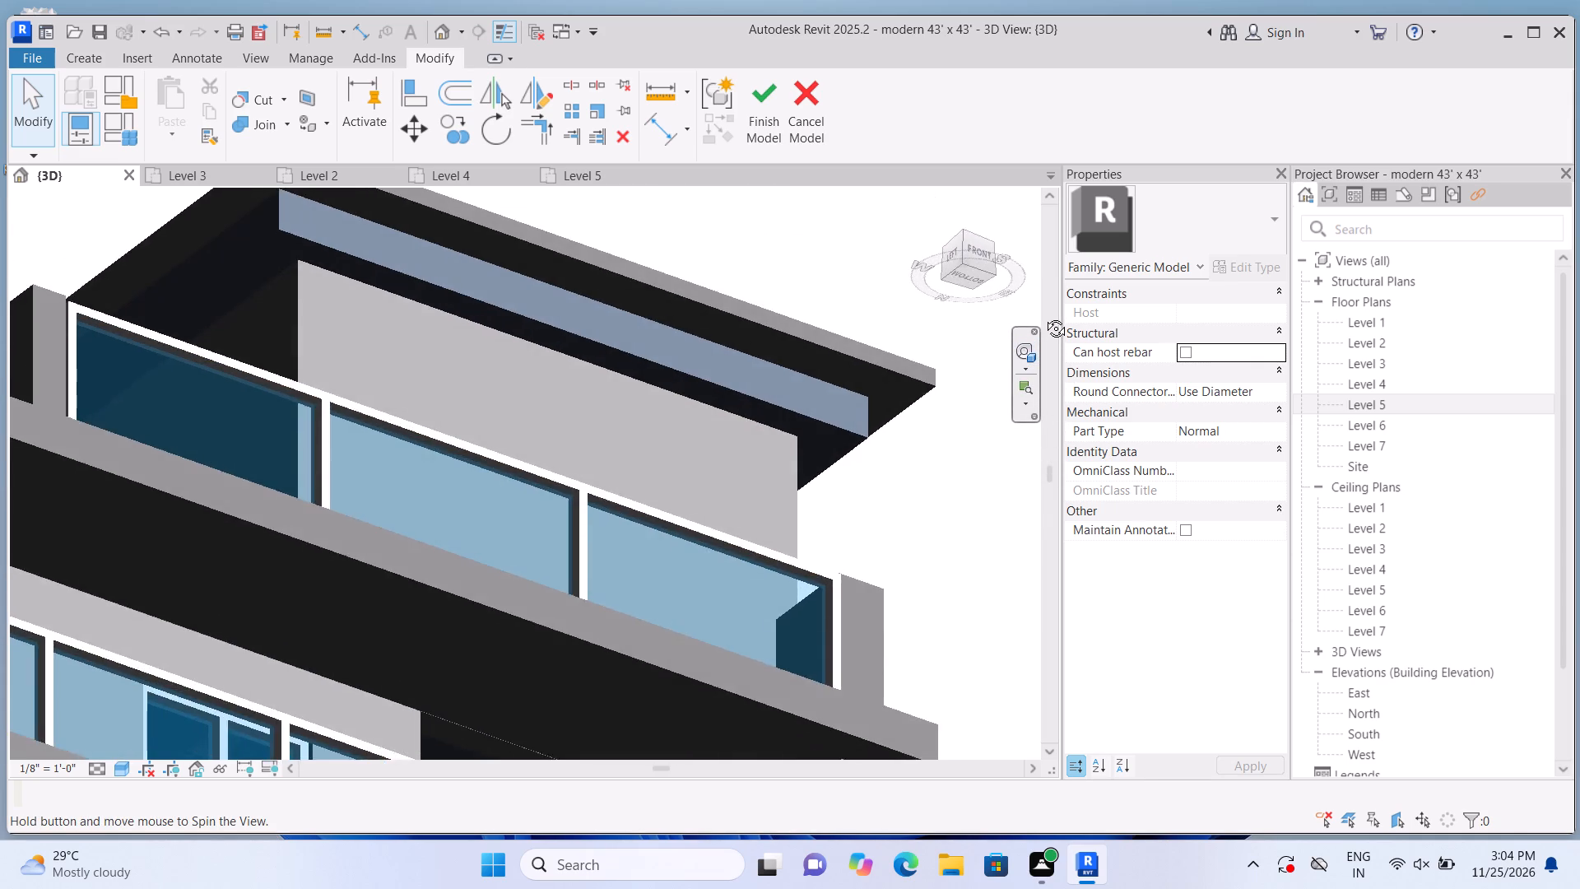
shift+middle_drag(1043, 316, 867, 589)
scroll(964, 491, down, 2)
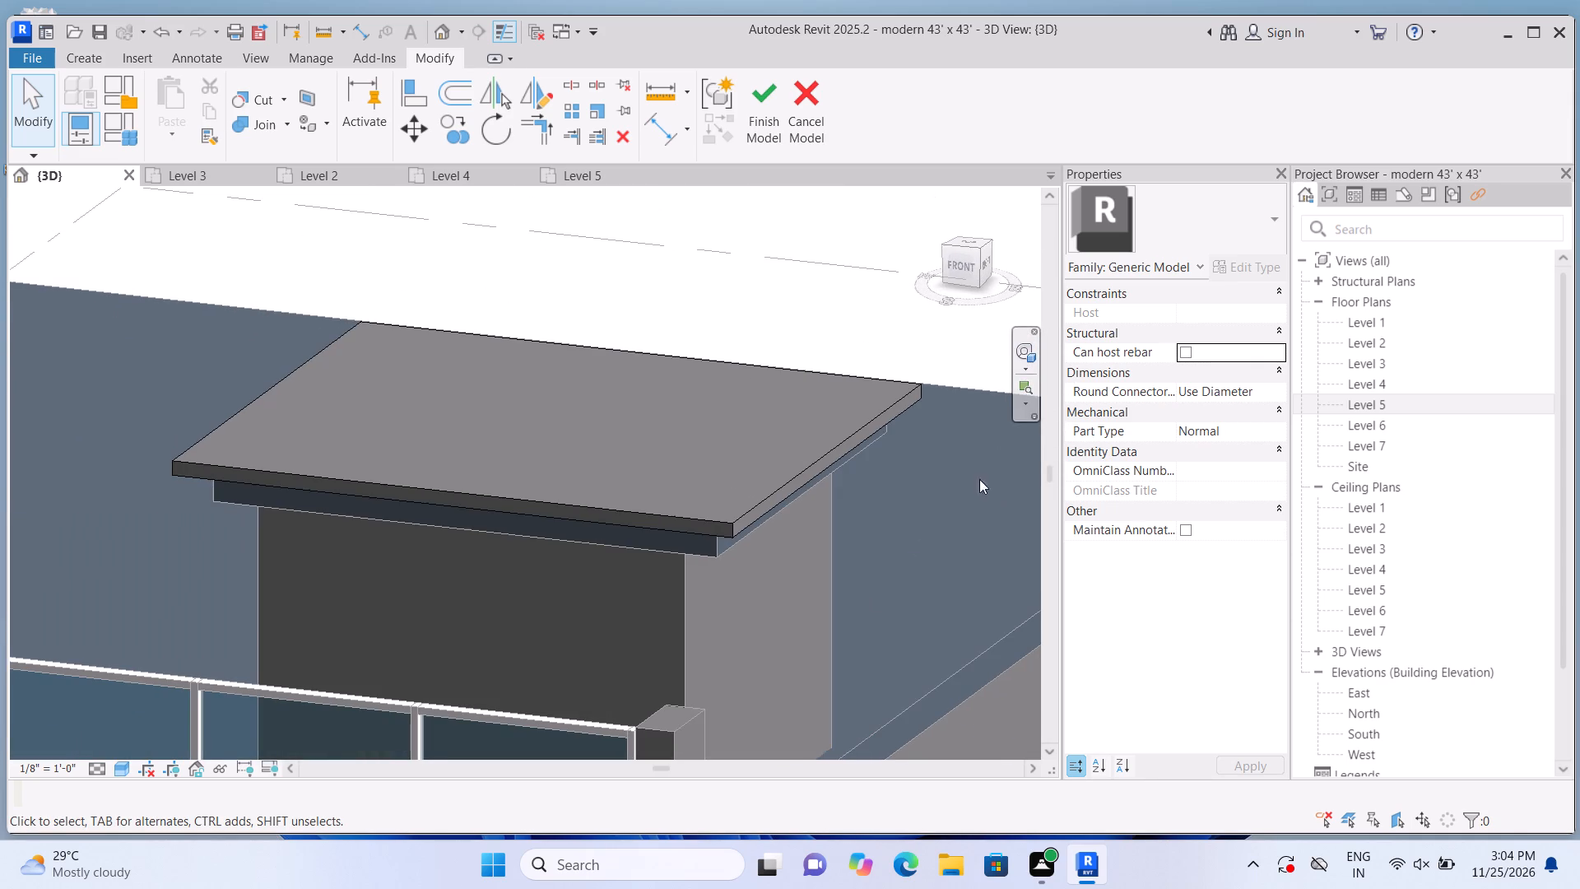
click(380, 393)
scroll(283, 355, up, 1)
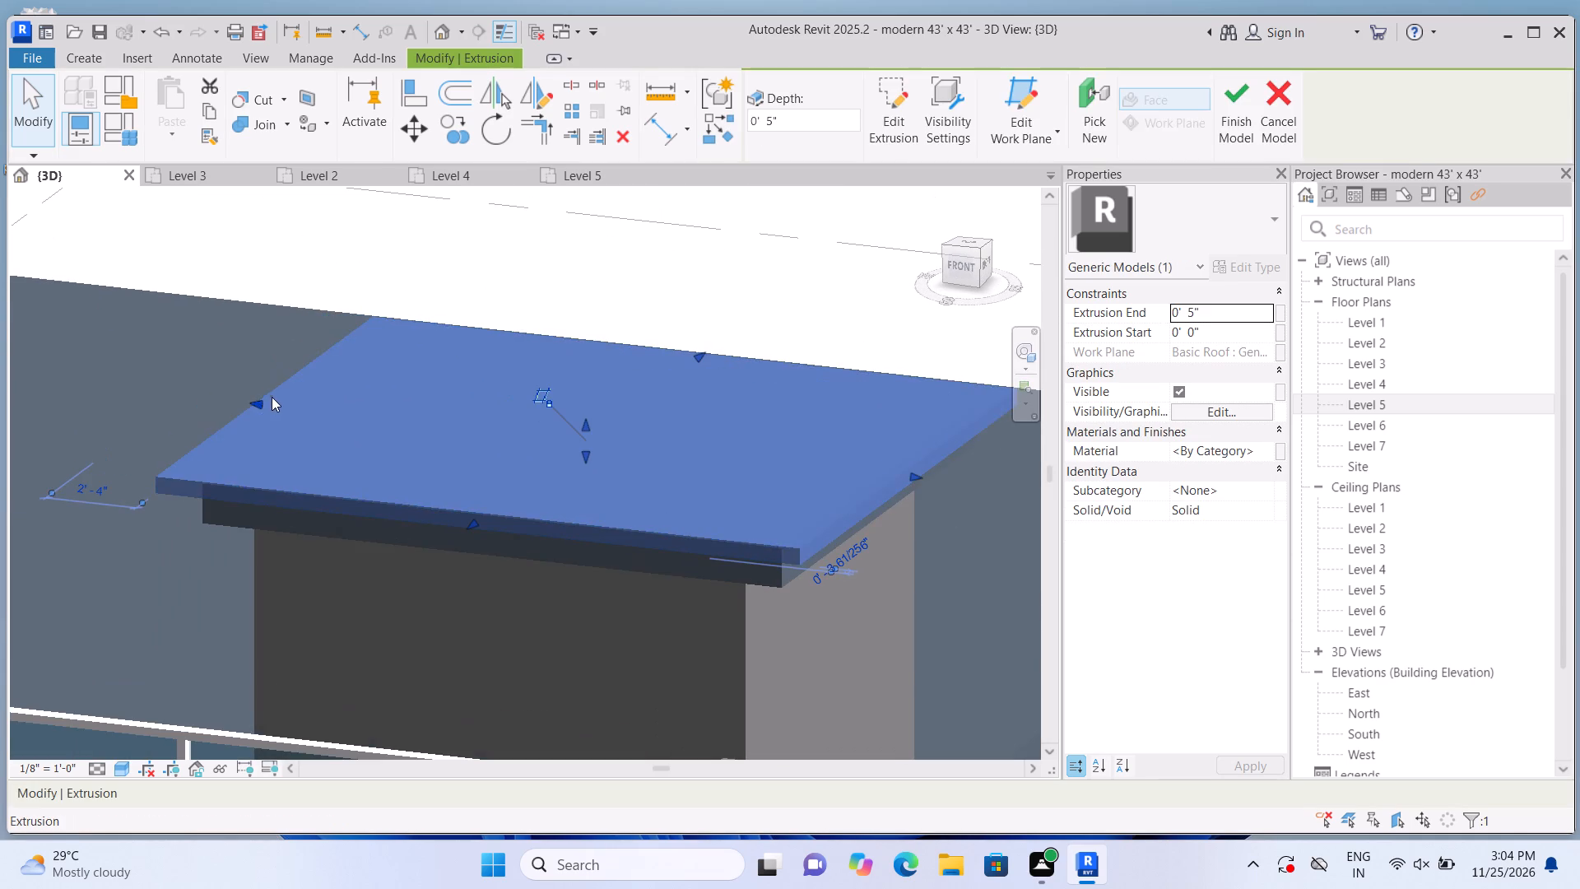
click(253, 398)
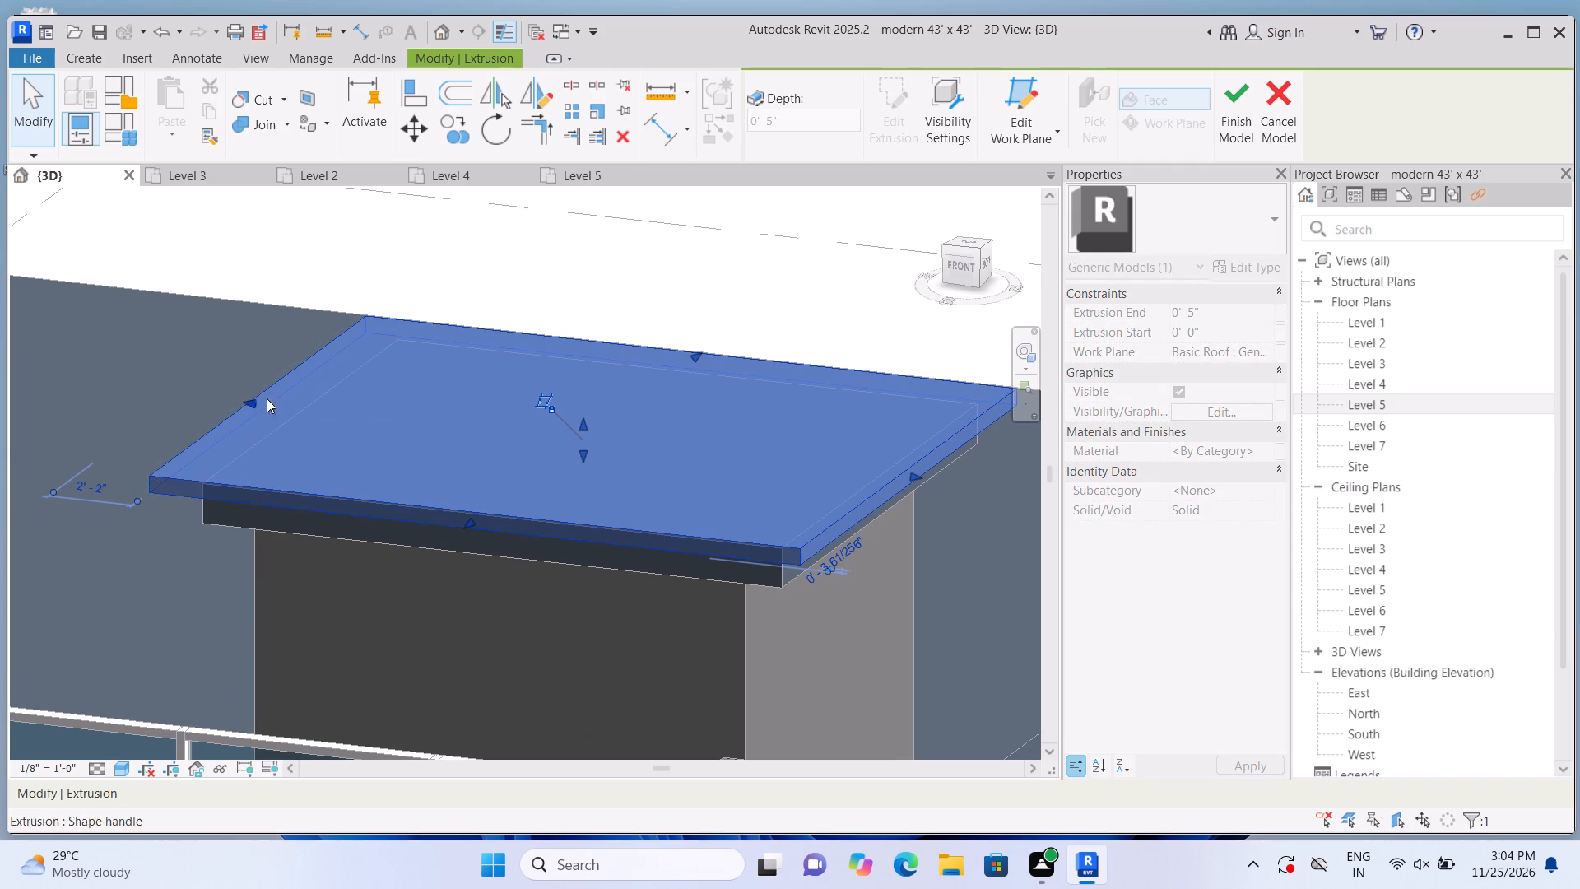
click(424, 285)
Stretch the thin slab's back edge slightly outward past the back of the roof below and deselect the slab.
click(805, 388)
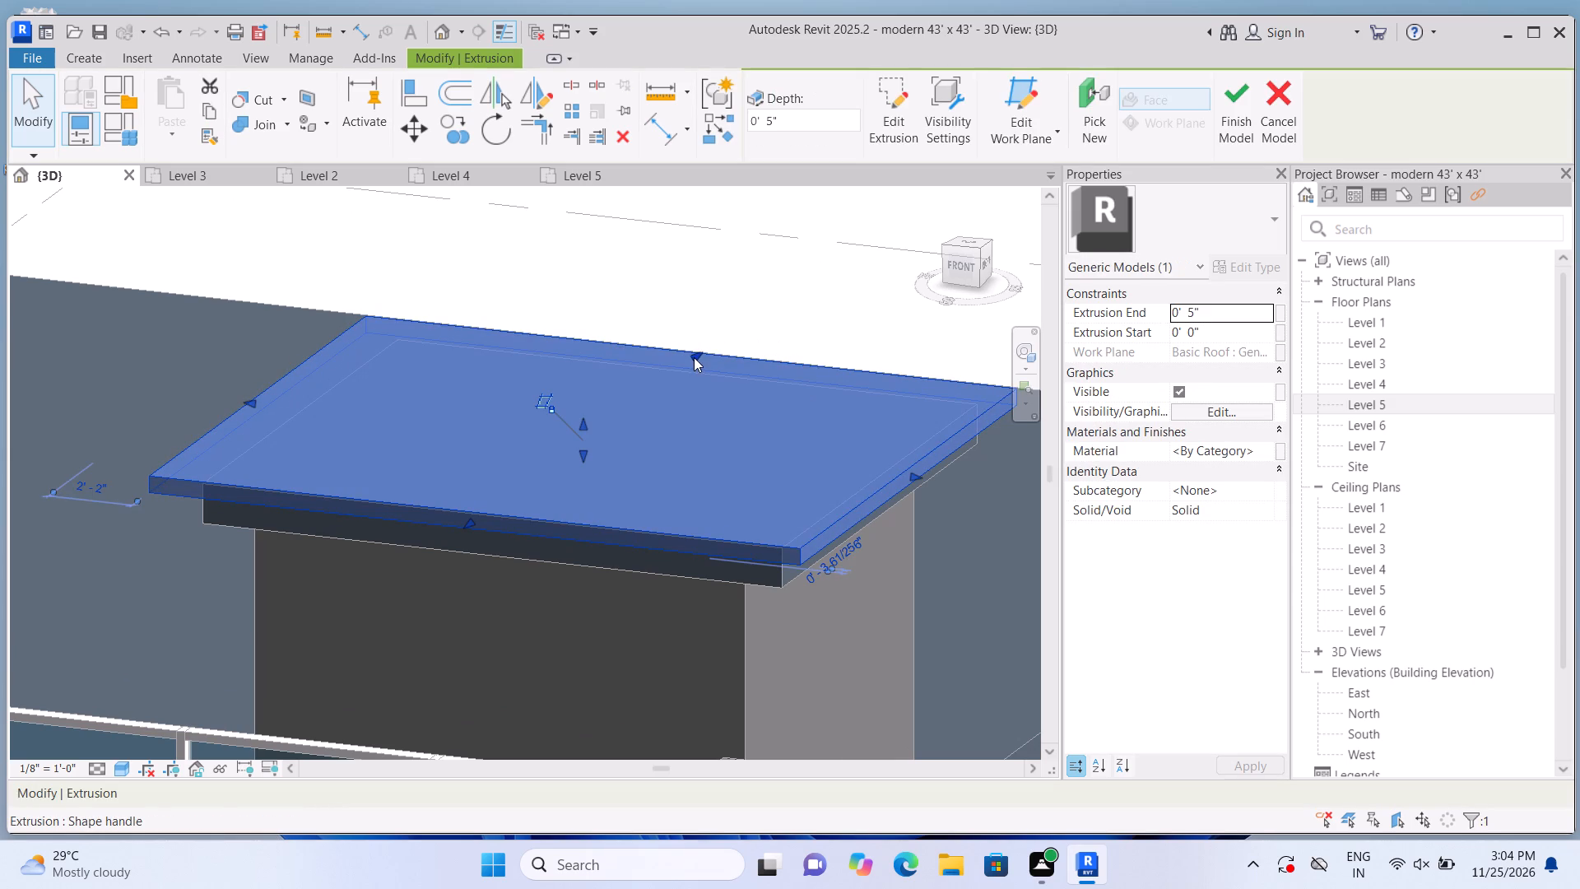
drag(694, 354, 704, 344)
click(704, 344)
click(720, 312)
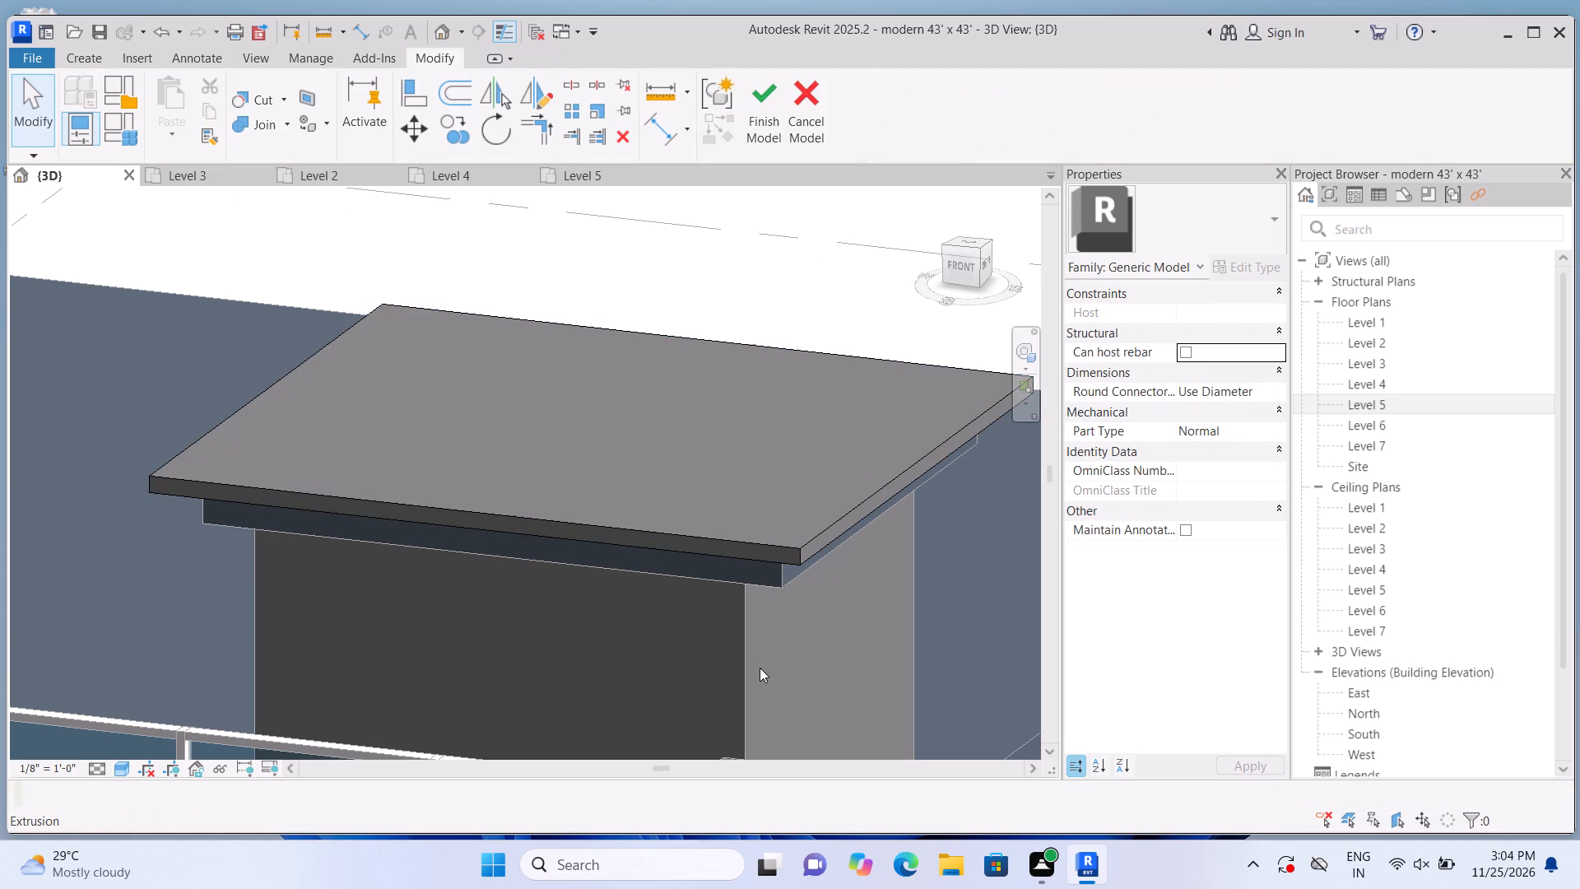
Pull the thin slab's back edge slightly inward to reduce its overhang past the rear of the roof below.
scroll(749, 642, up, 1)
shift+middle_drag(749, 642, 518, 486)
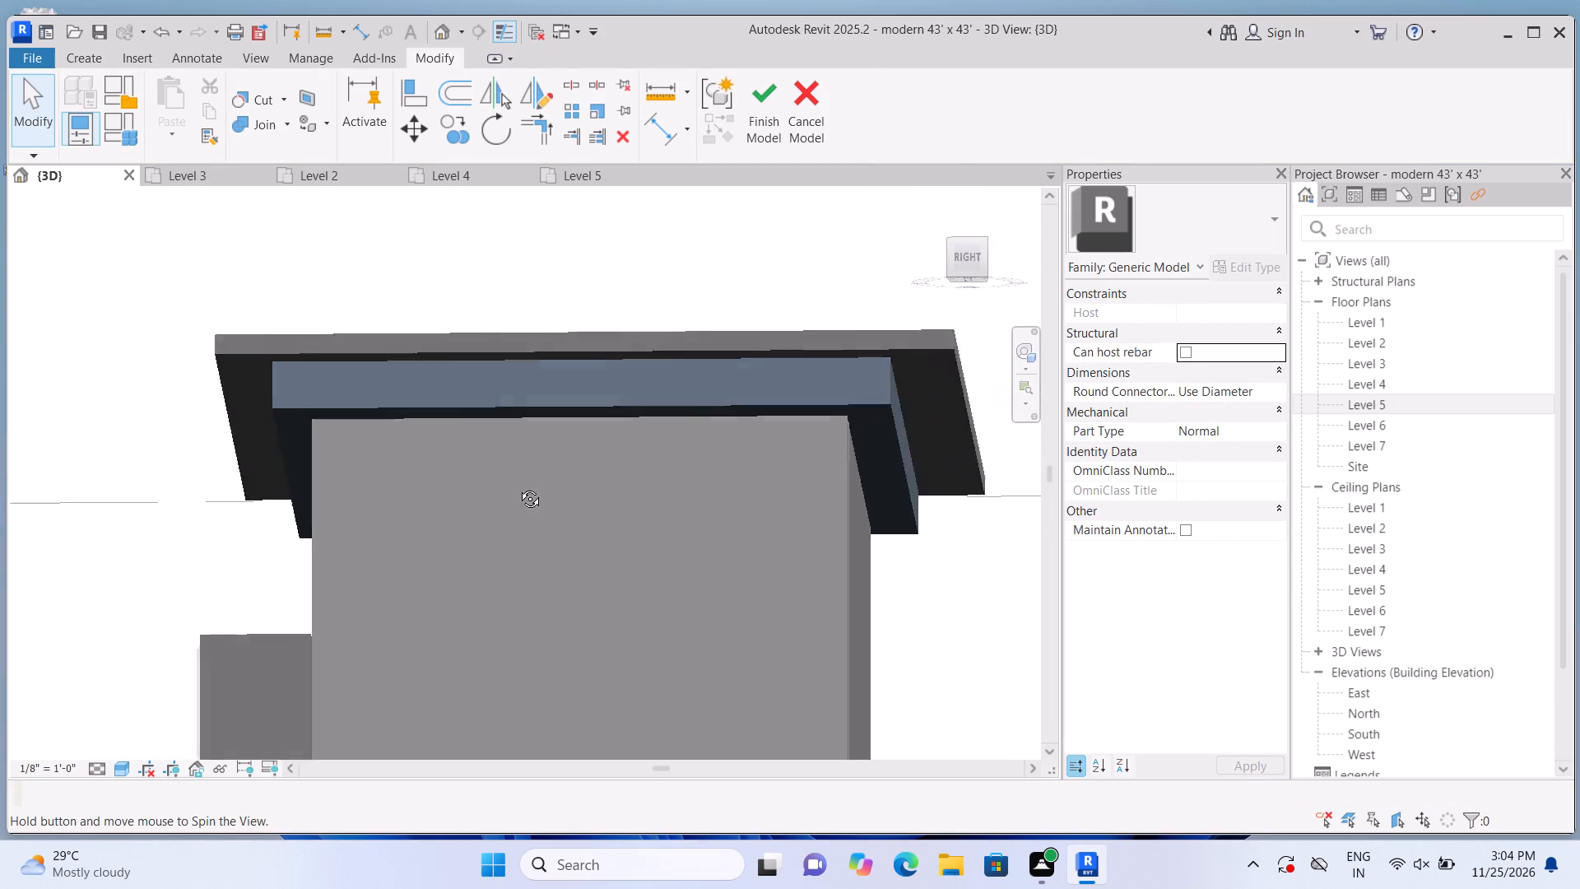
shift+middle_drag(518, 486, 431, 623)
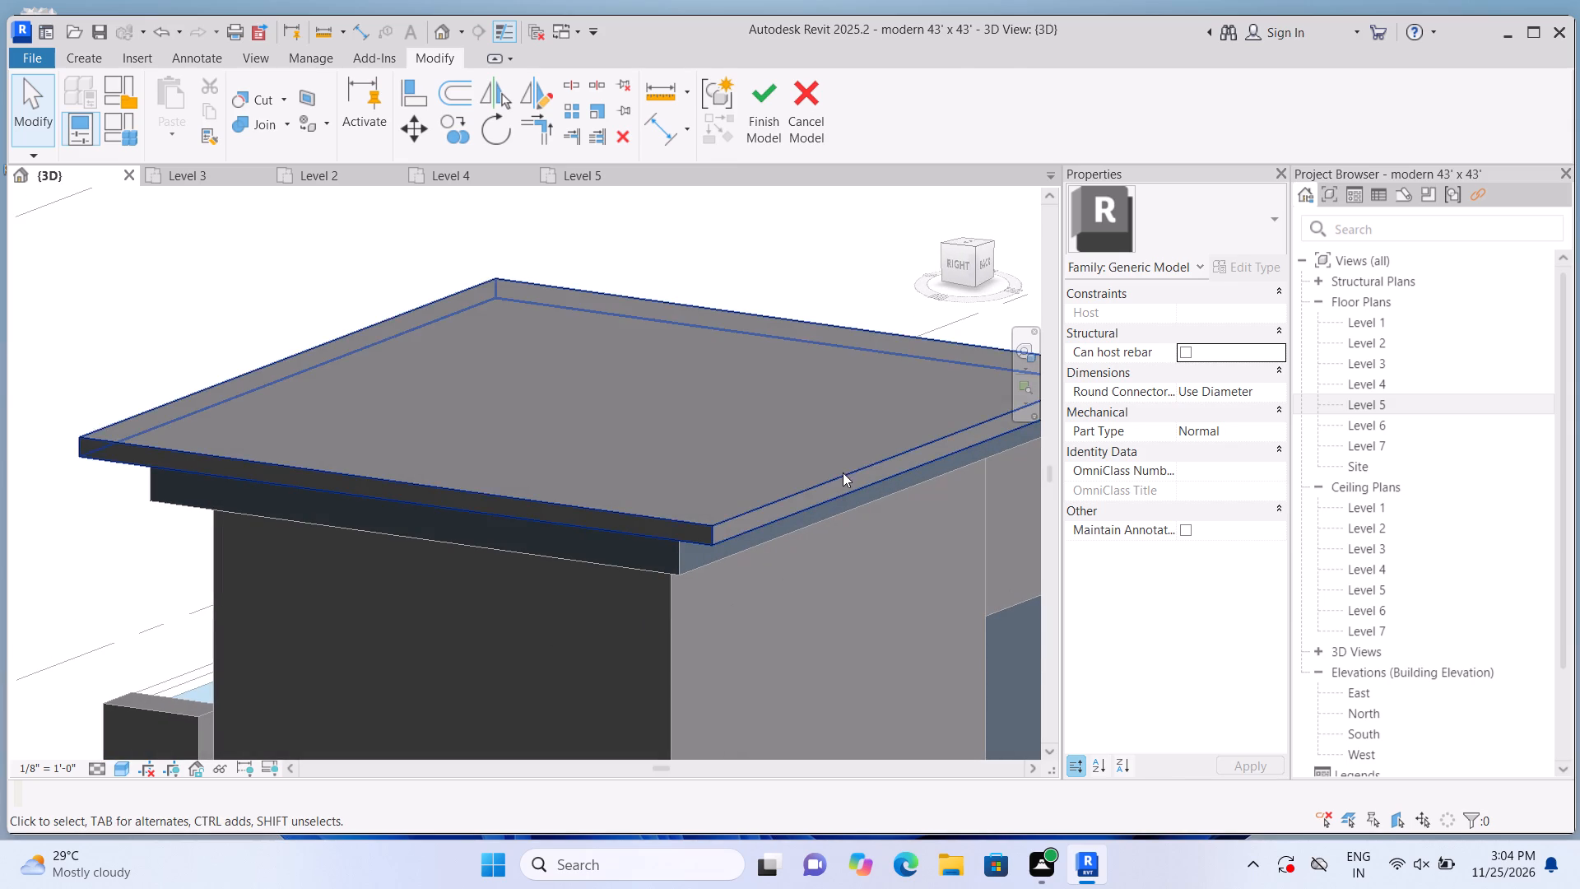
click(843, 472)
drag(927, 455, 906, 451)
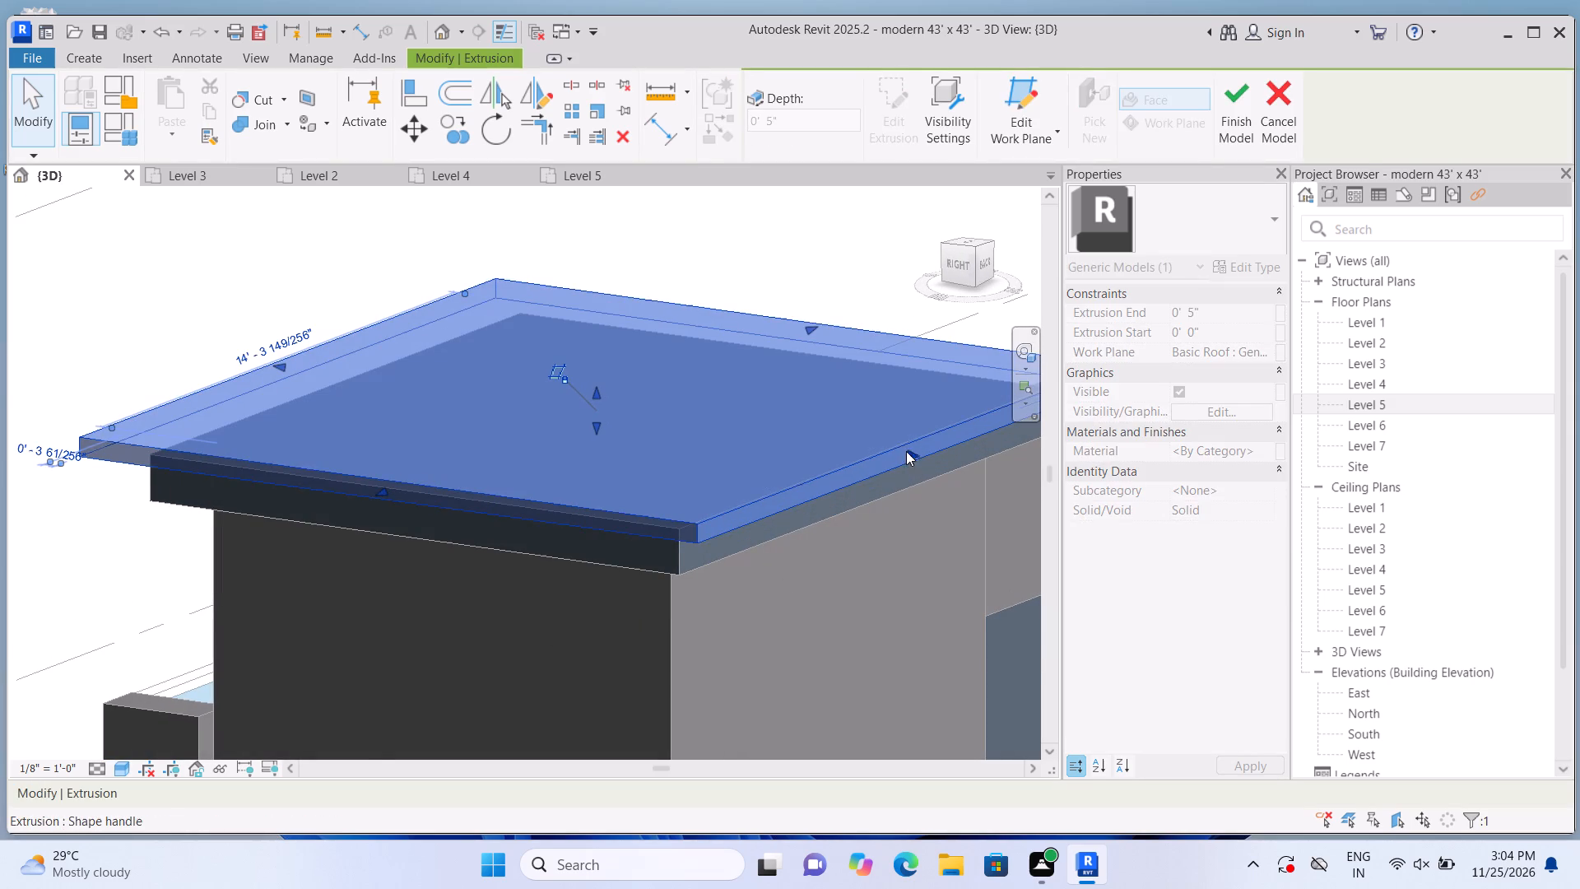
Deselect the slab and examine its overhangs from the right and front, from above and below, and against the whole house.
scroll(913, 470, down, 2)
shift+middle_drag(309, 579, 367, 436)
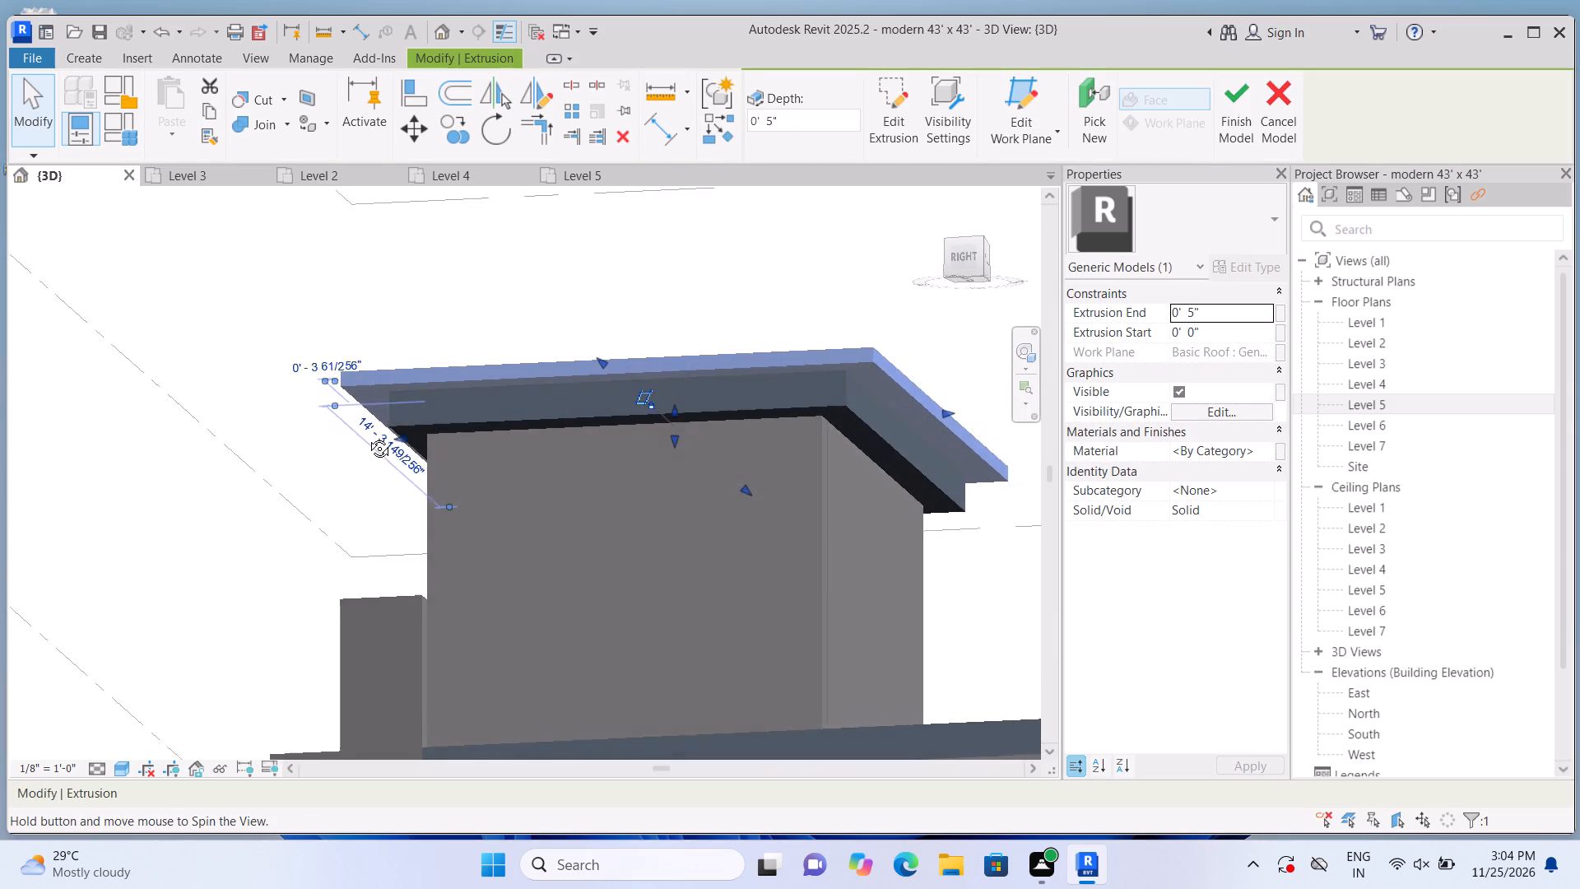
shift+middle_drag(367, 436, 482, 491)
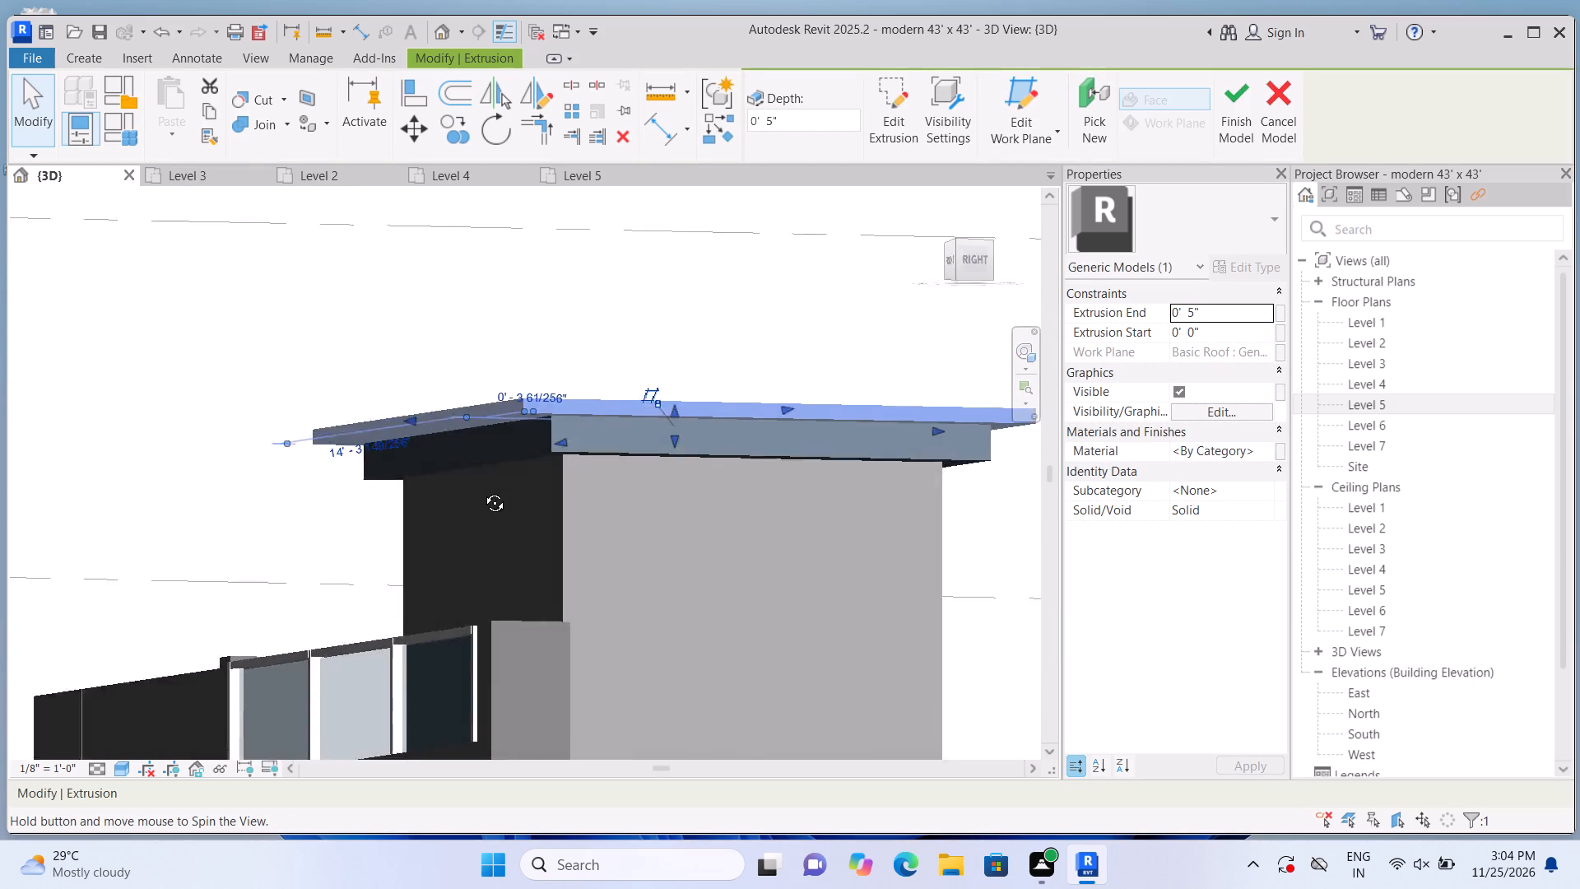
shift+middle_drag(482, 491, 621, 472)
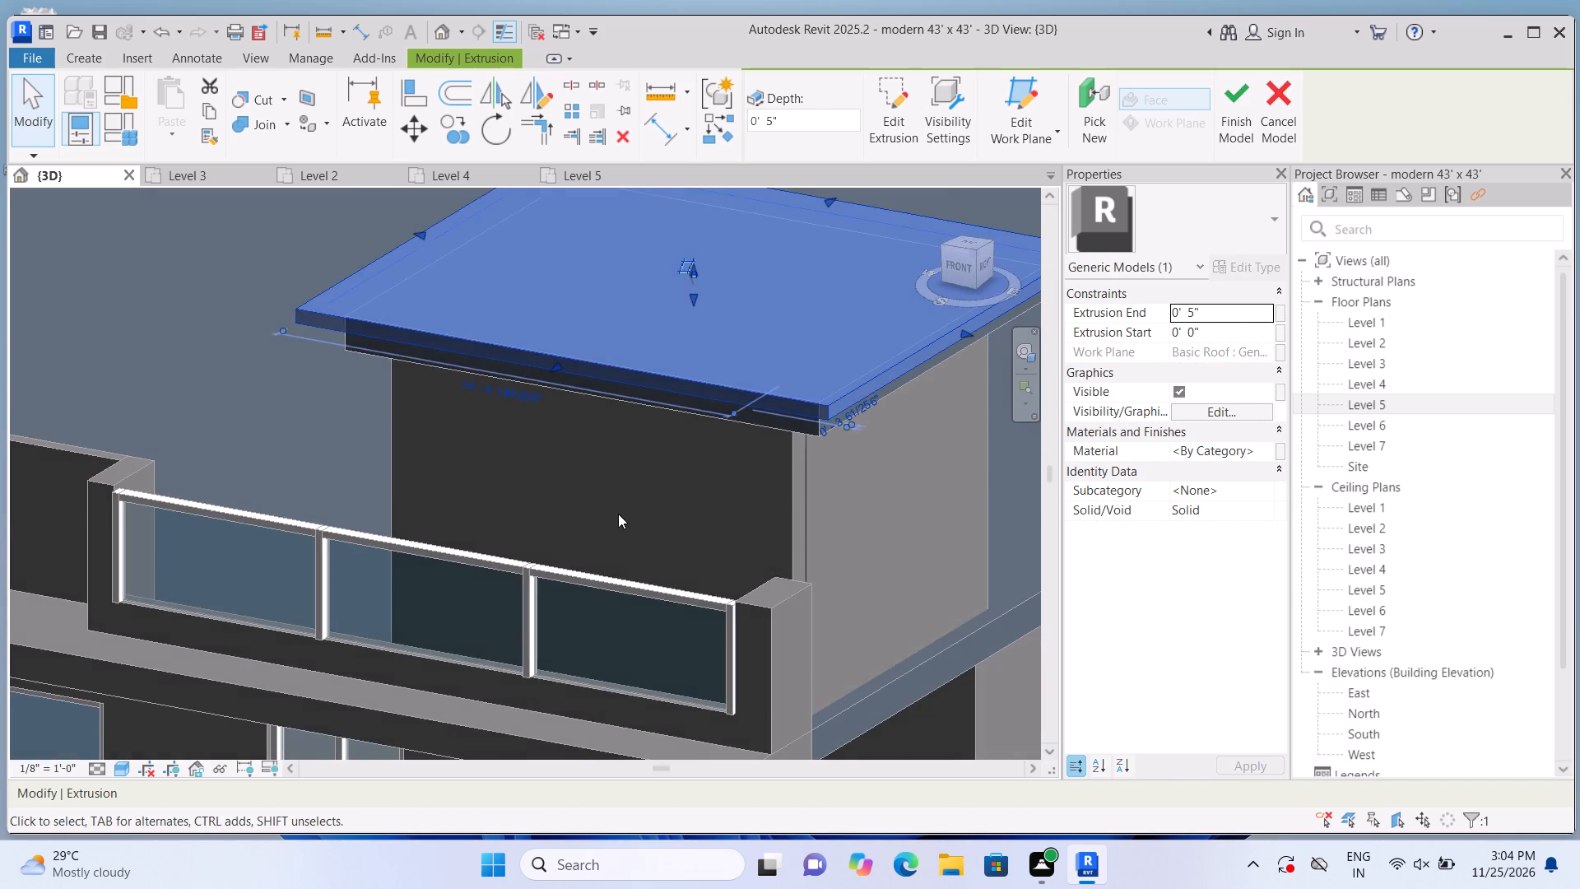
shift+middle_drag(628, 482, 663, 357)
scroll(674, 384, down, 5)
click(223, 323)
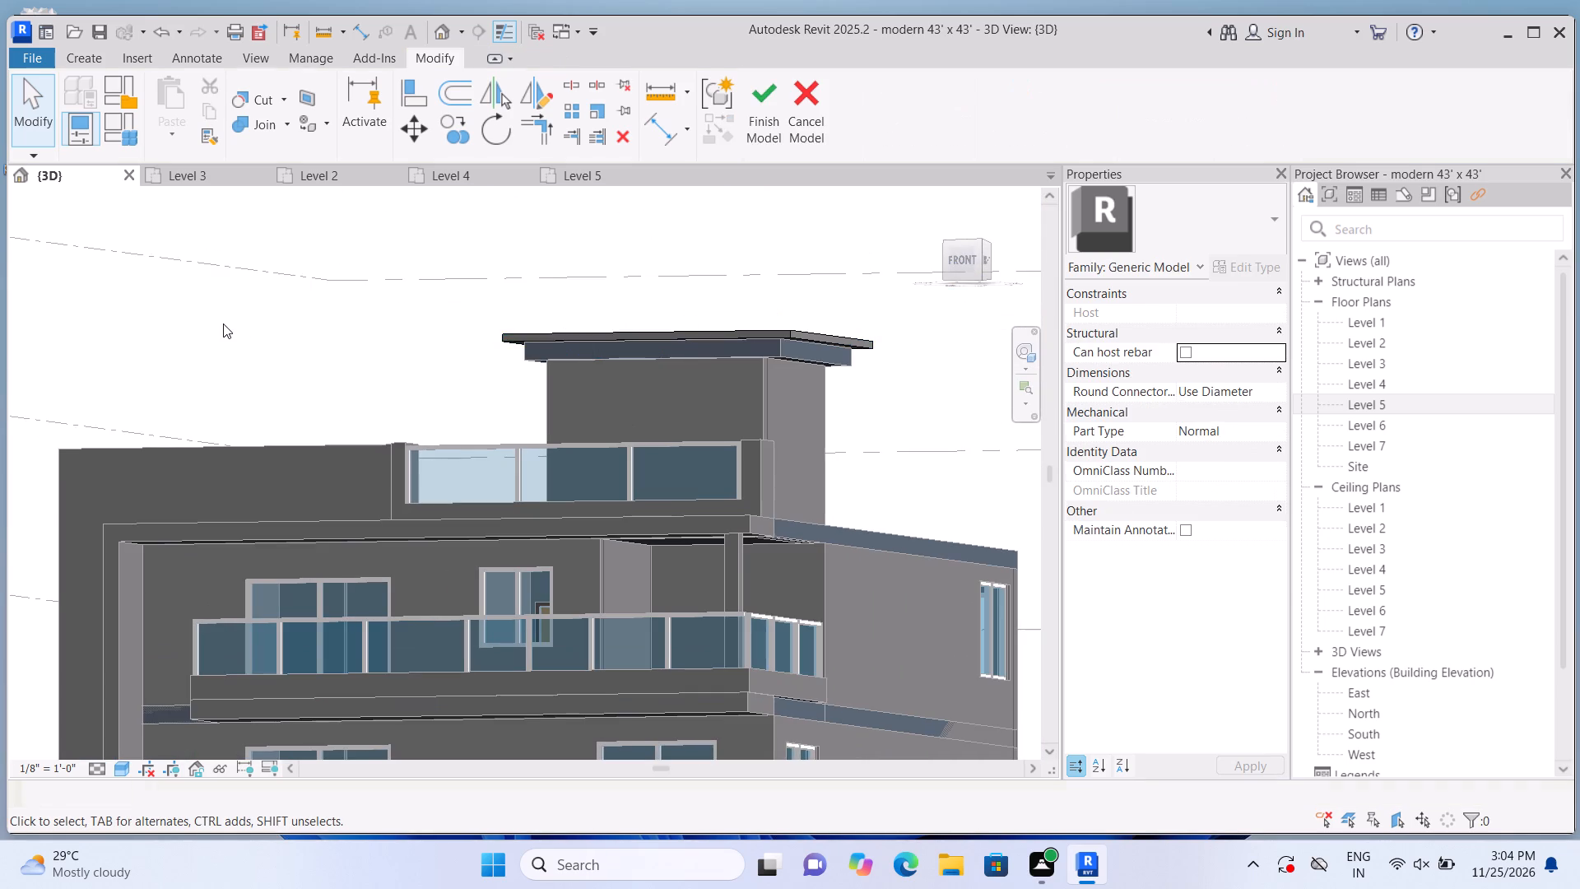
shift+middle_drag(317, 361, 224, 357)
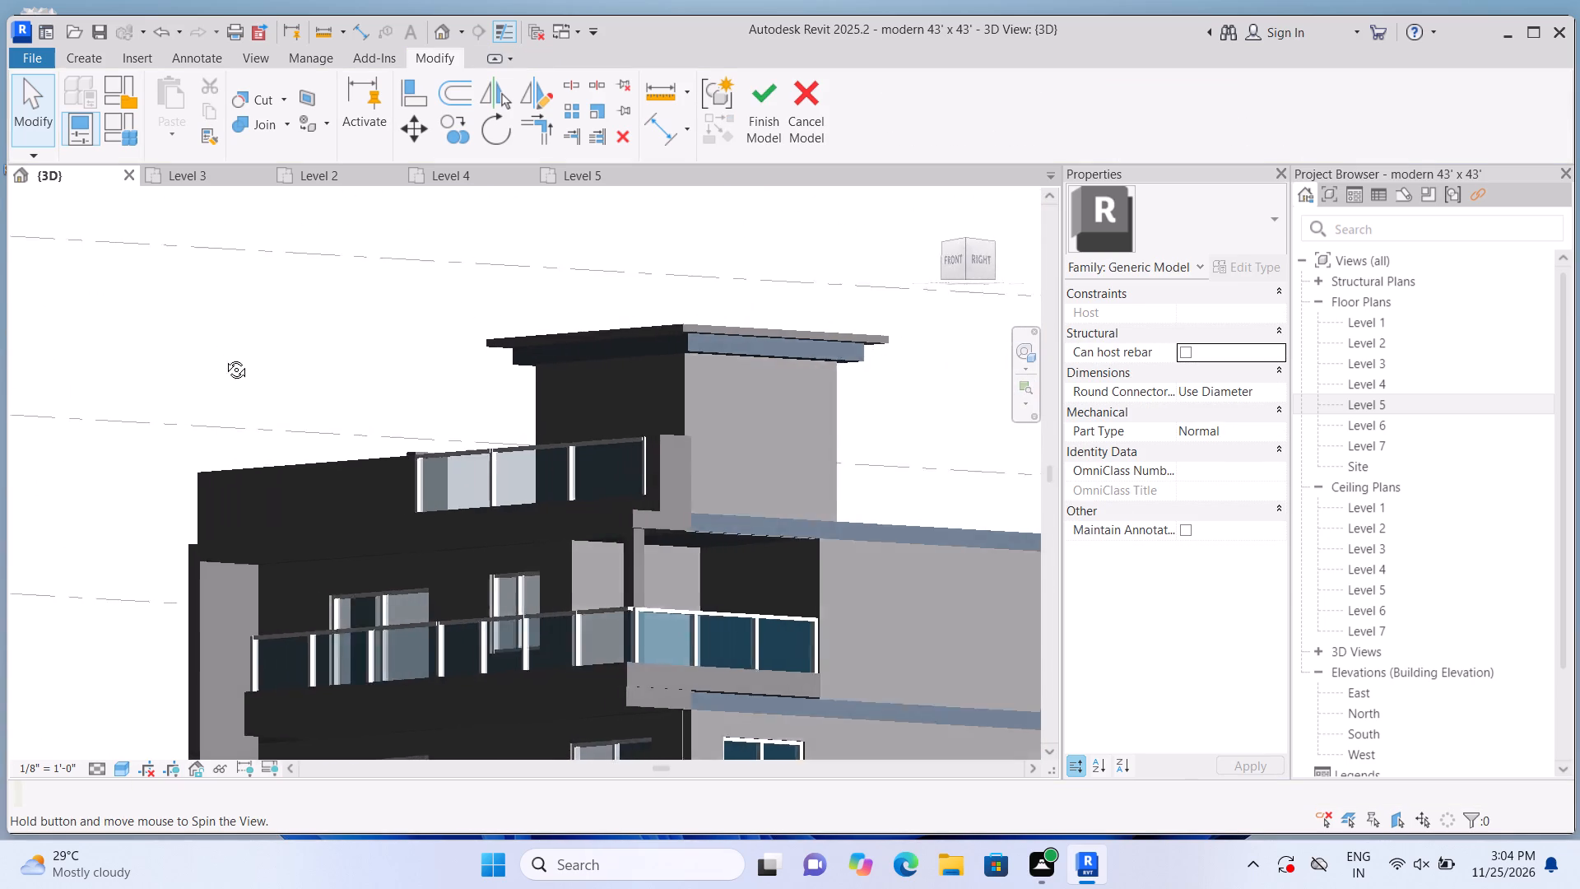
shift+middle_drag(224, 357, 250, 456)
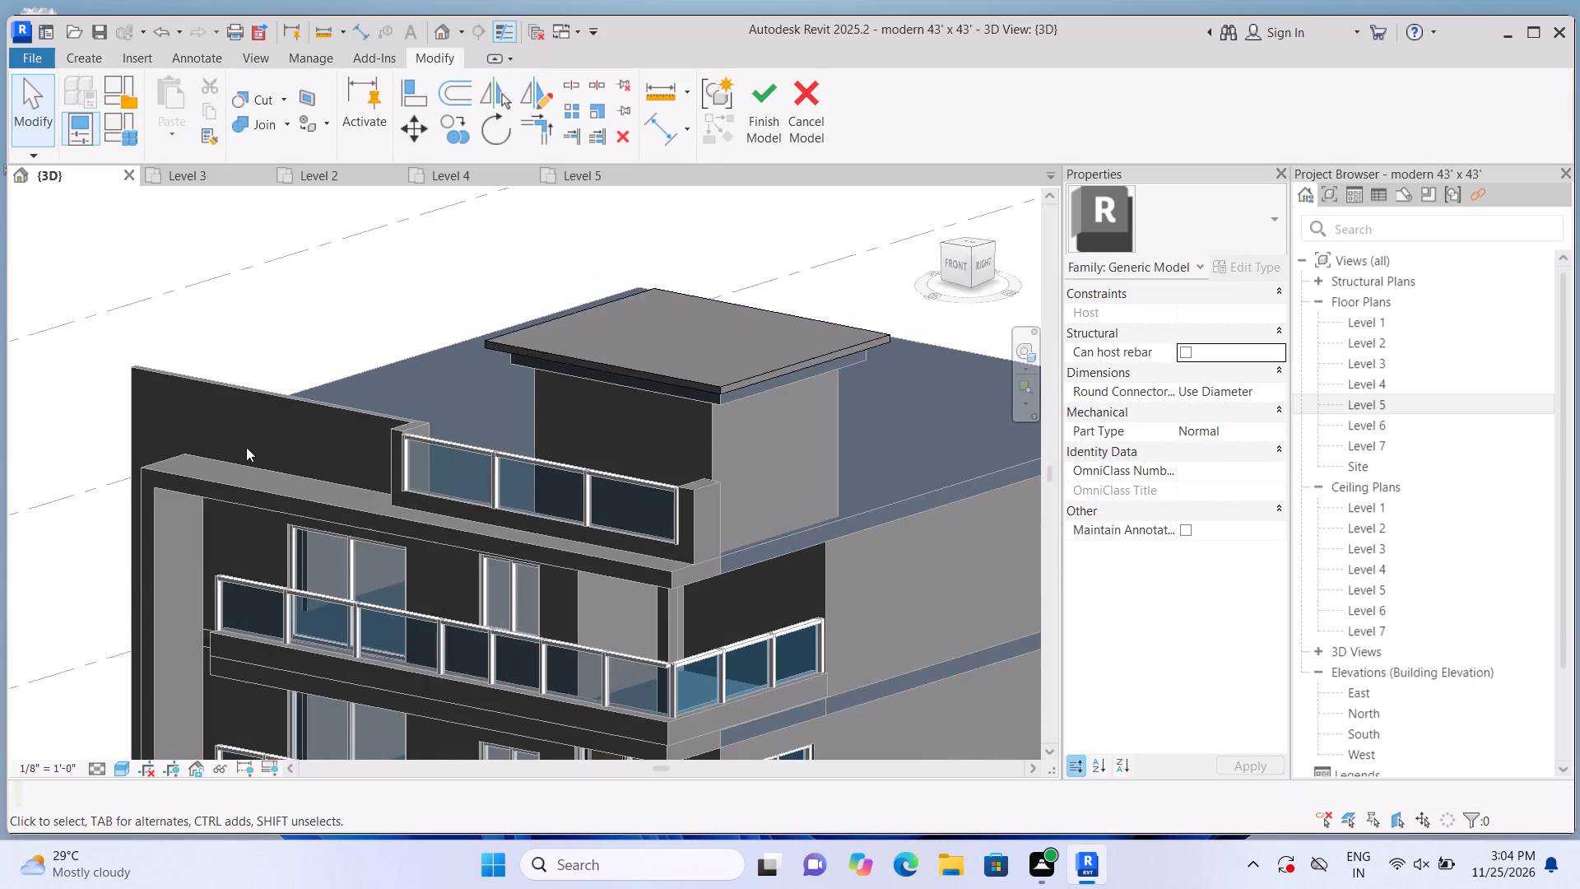
scroll(246, 448, down, 4)
scroll(71, 575, down, 2)
scroll(60, 589, up, 3)
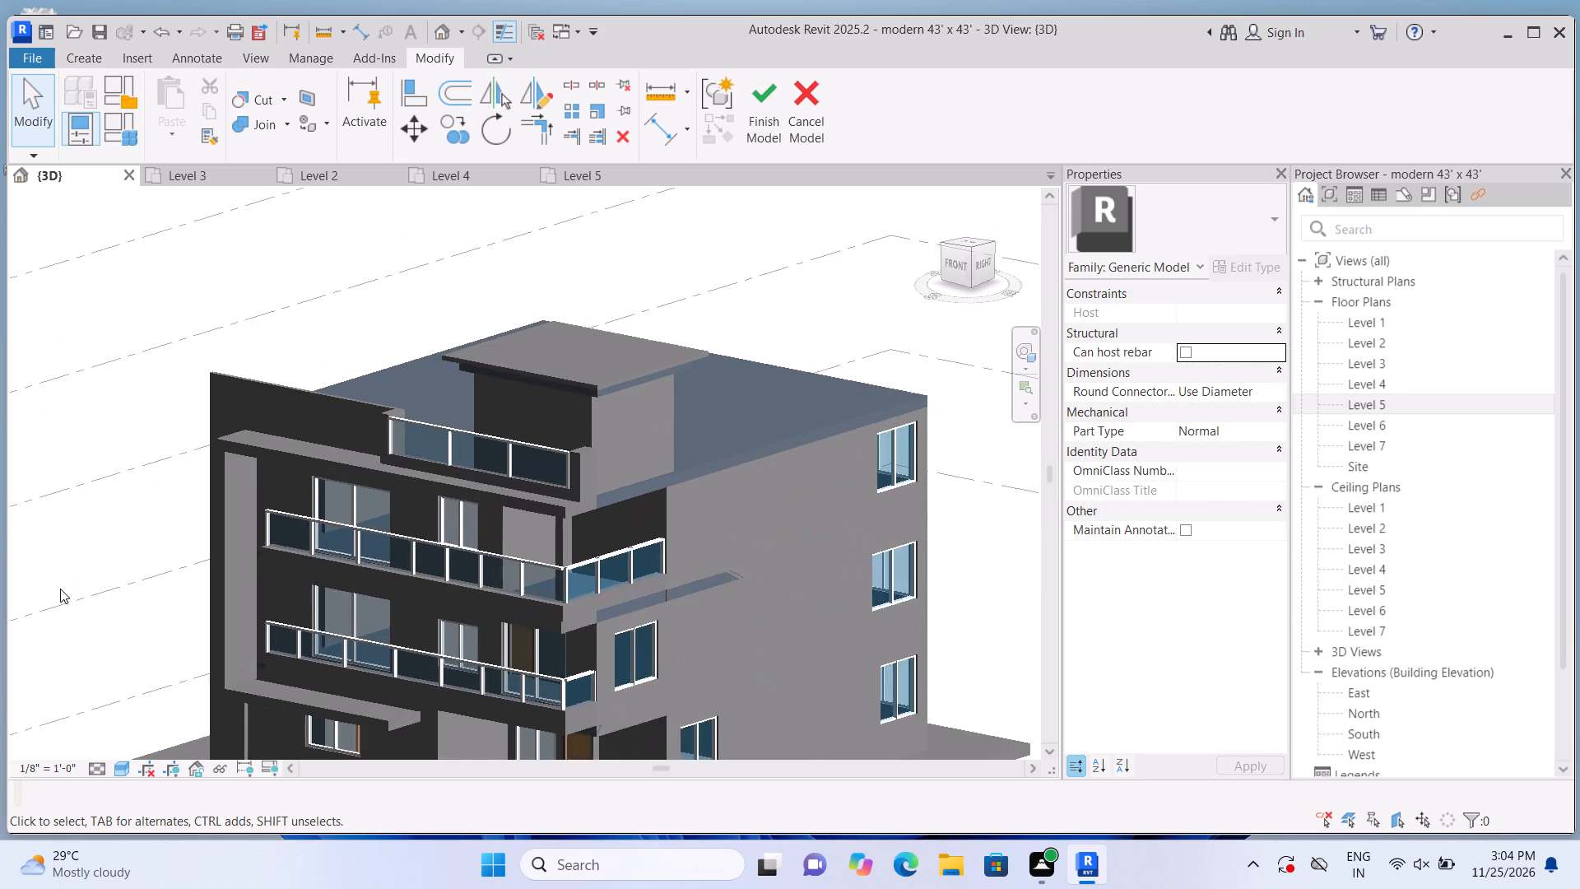
Set the extrusion end of the thin slab over the rooftop room to 6" and deselect the slab.
scroll(60, 589, up, 1)
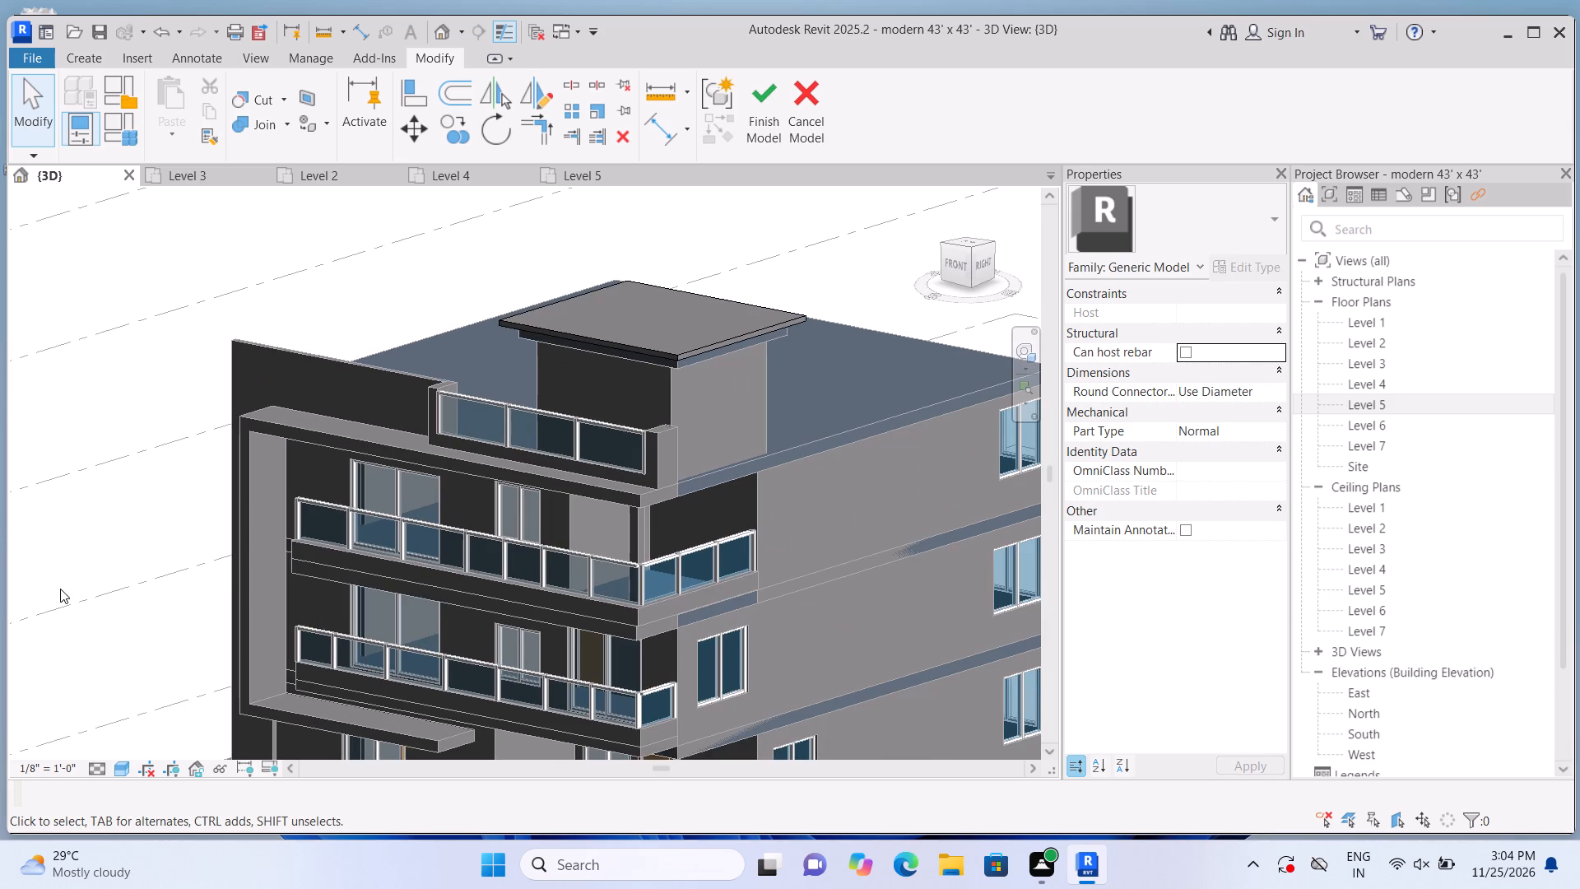
click(646, 344)
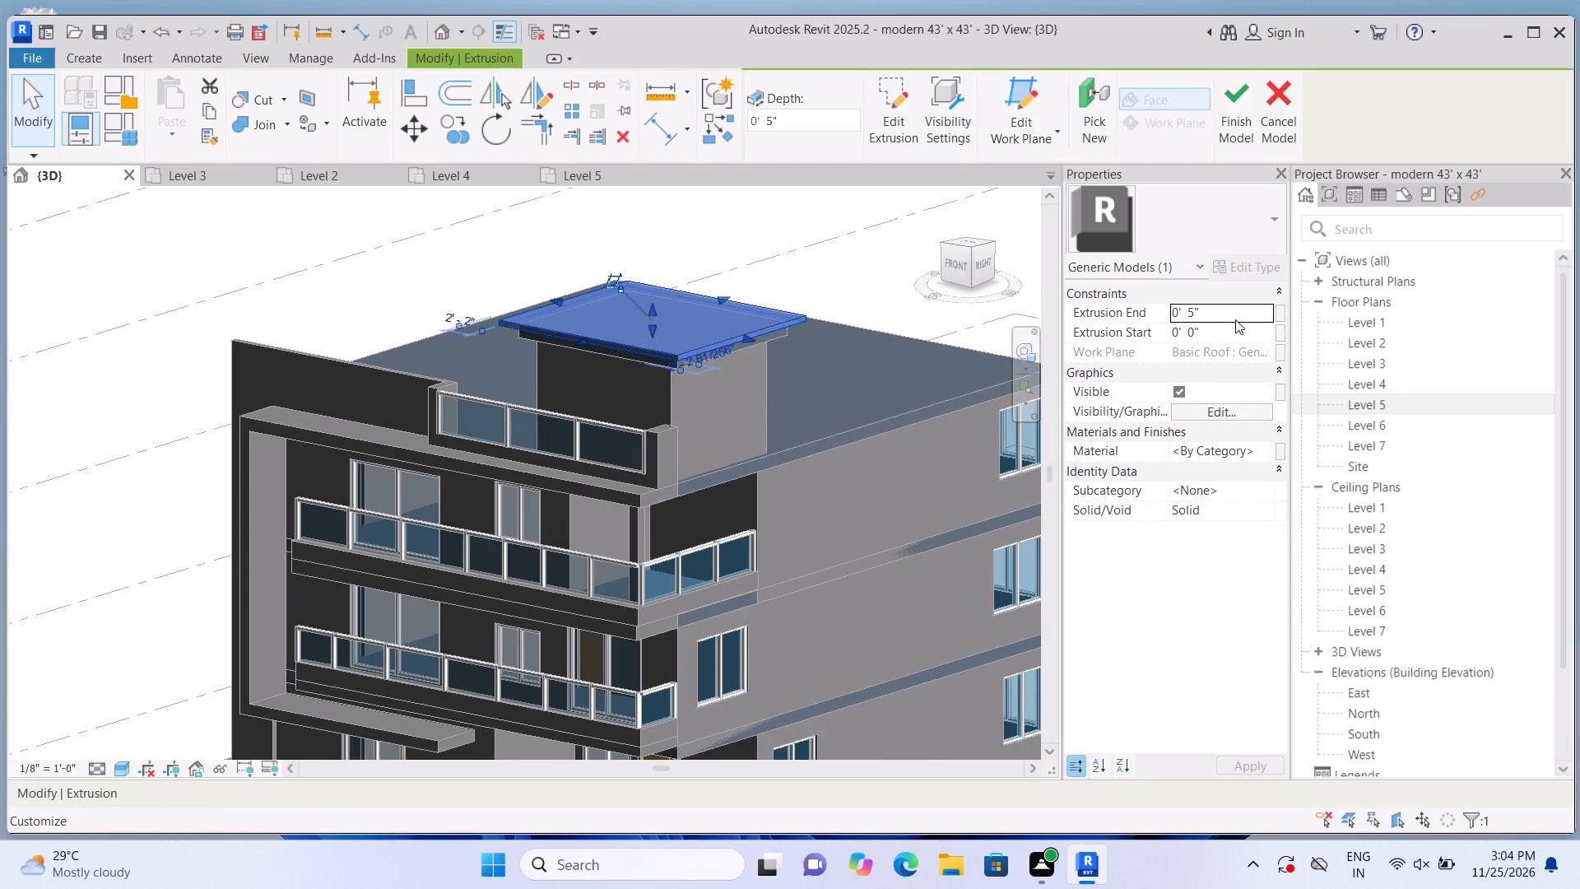
click(1229, 314)
key(BackSpace)
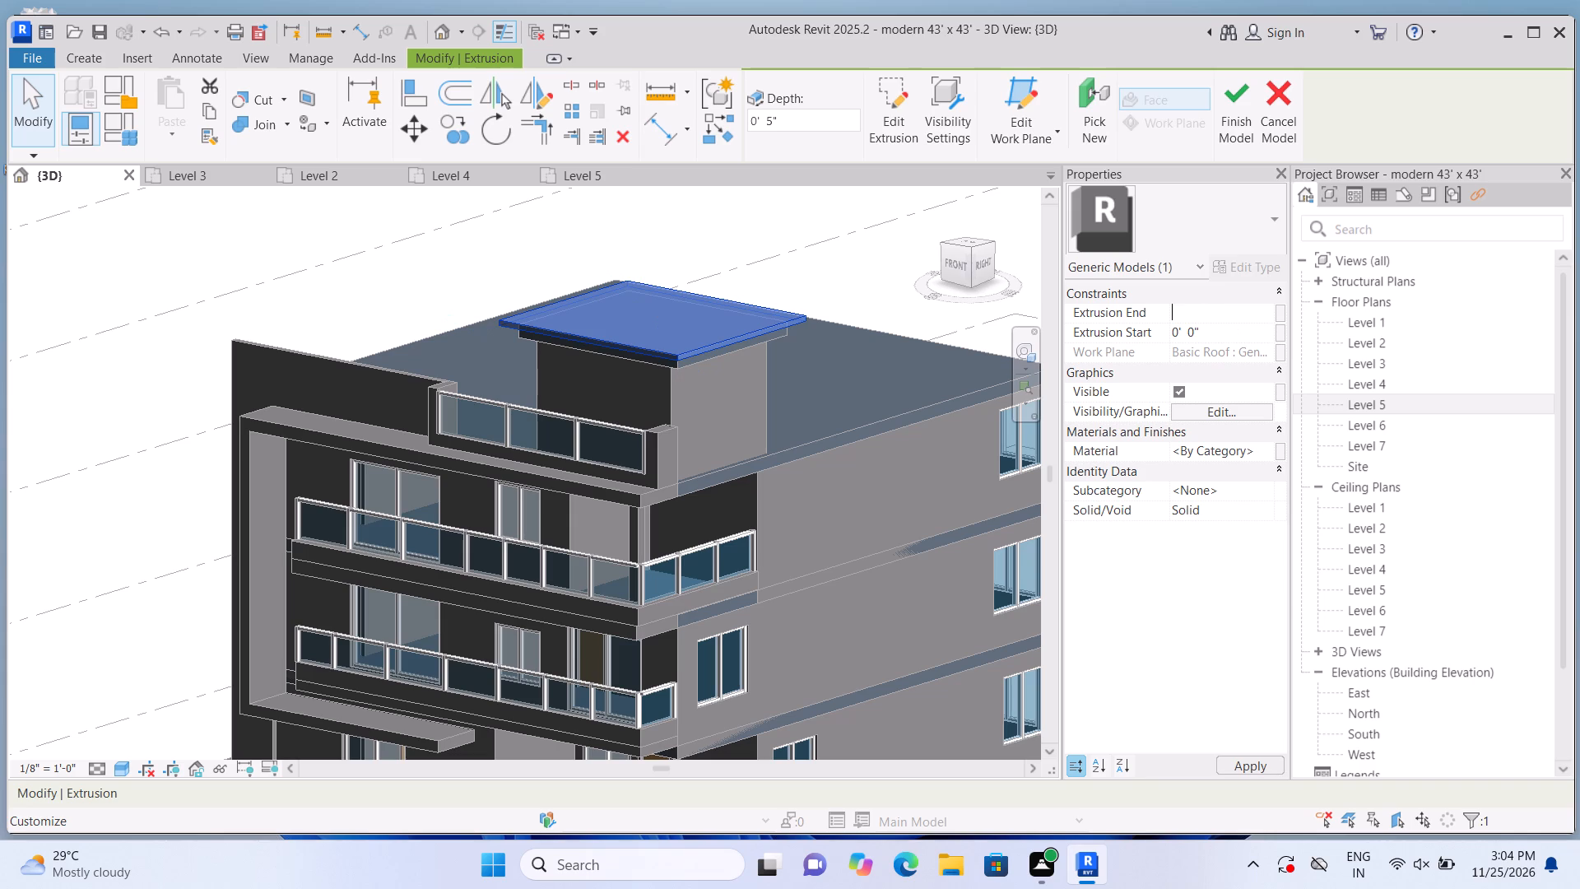
text(6")
key(Return)
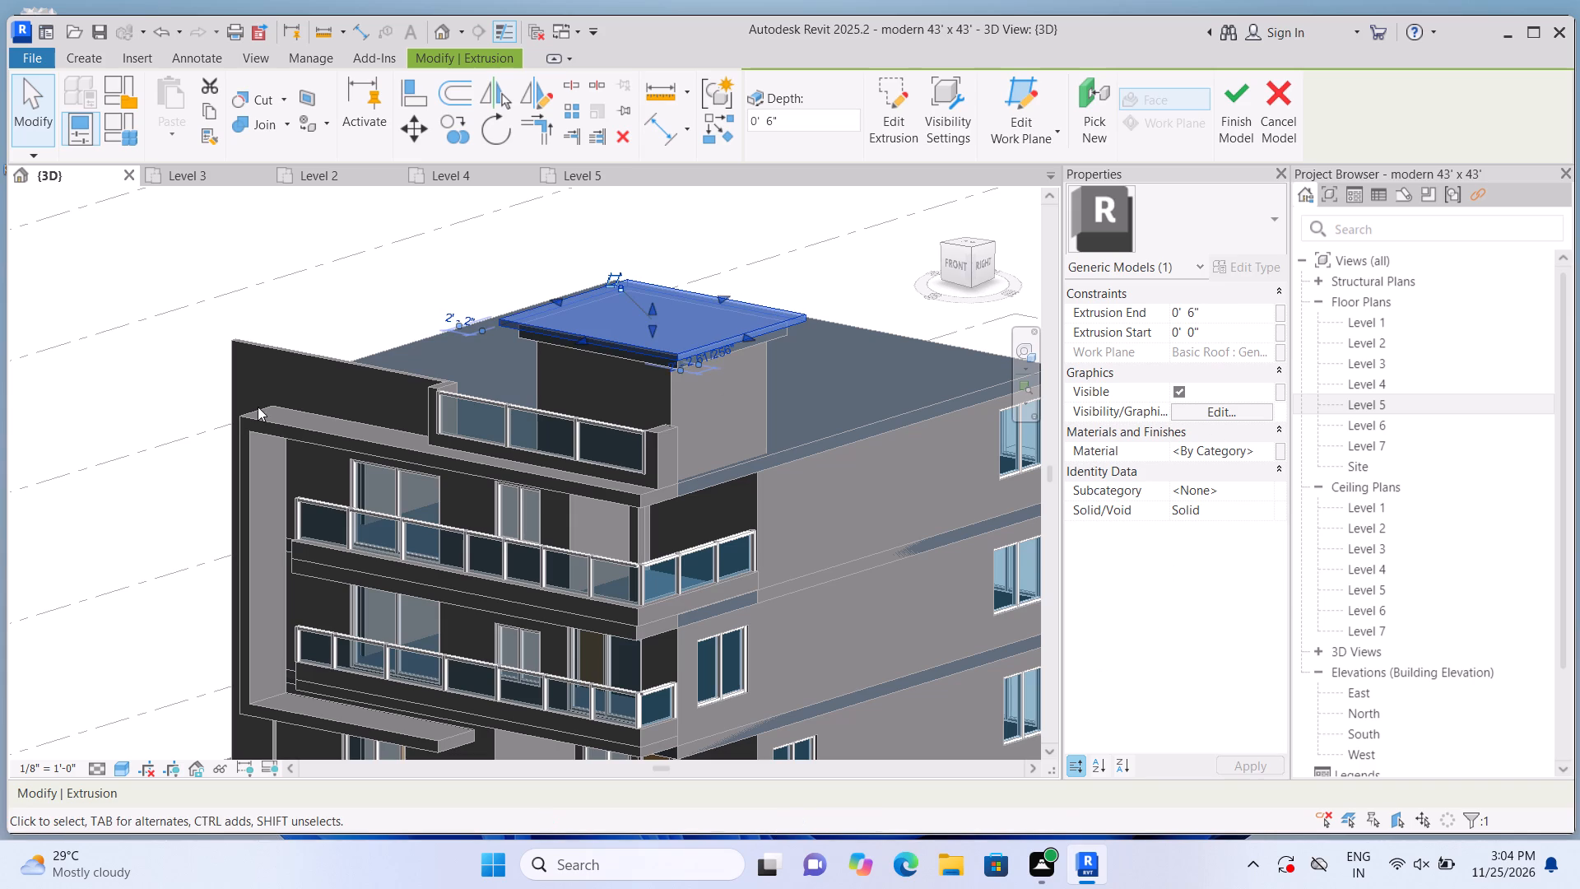
click(124, 397)
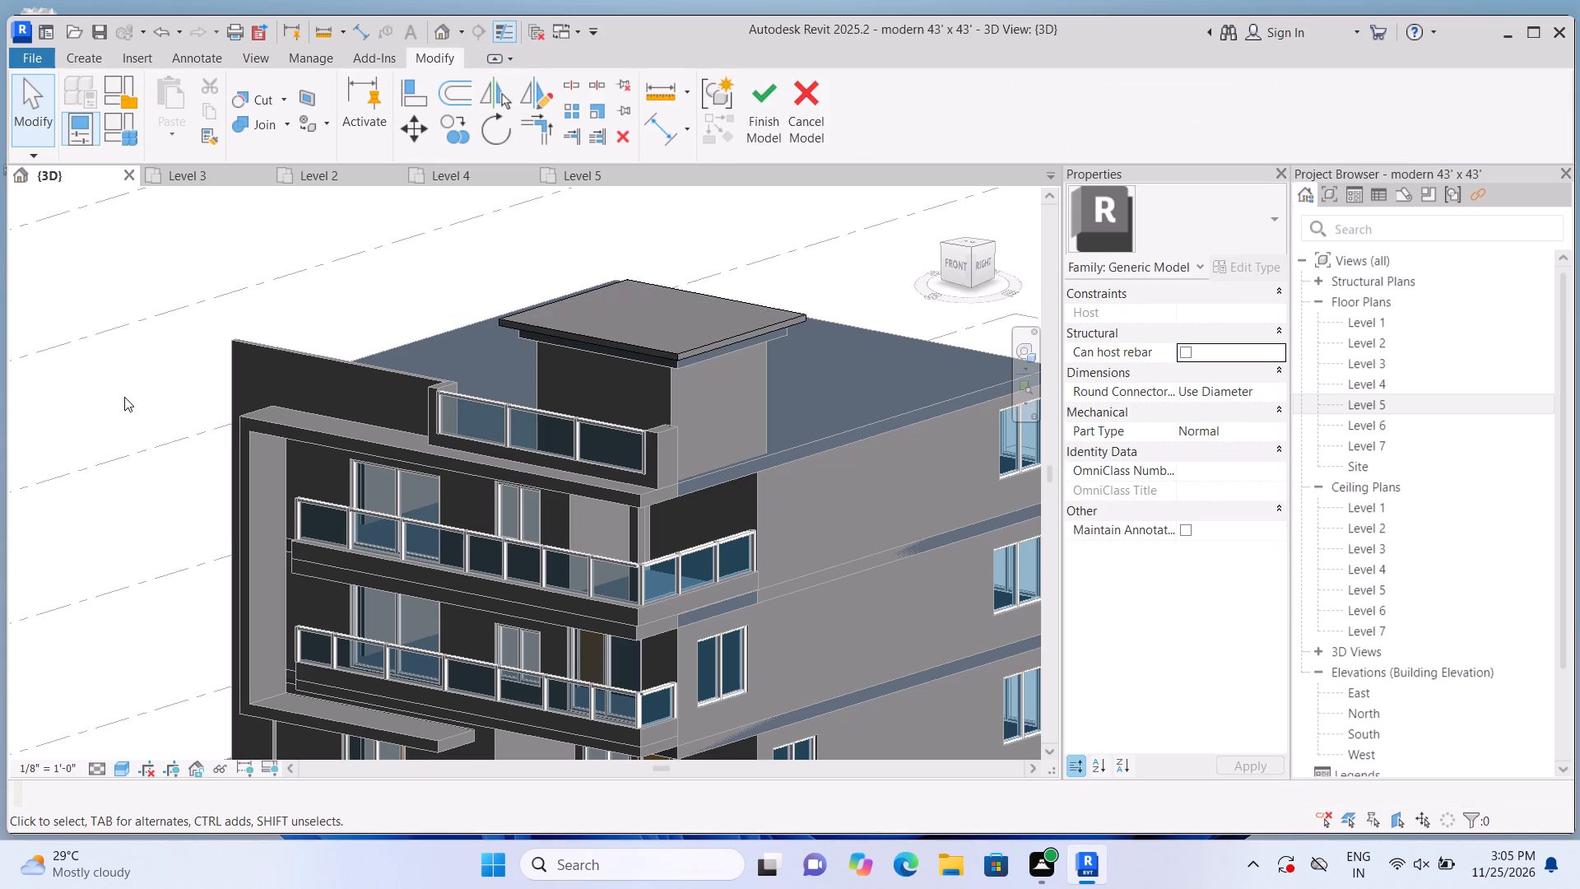
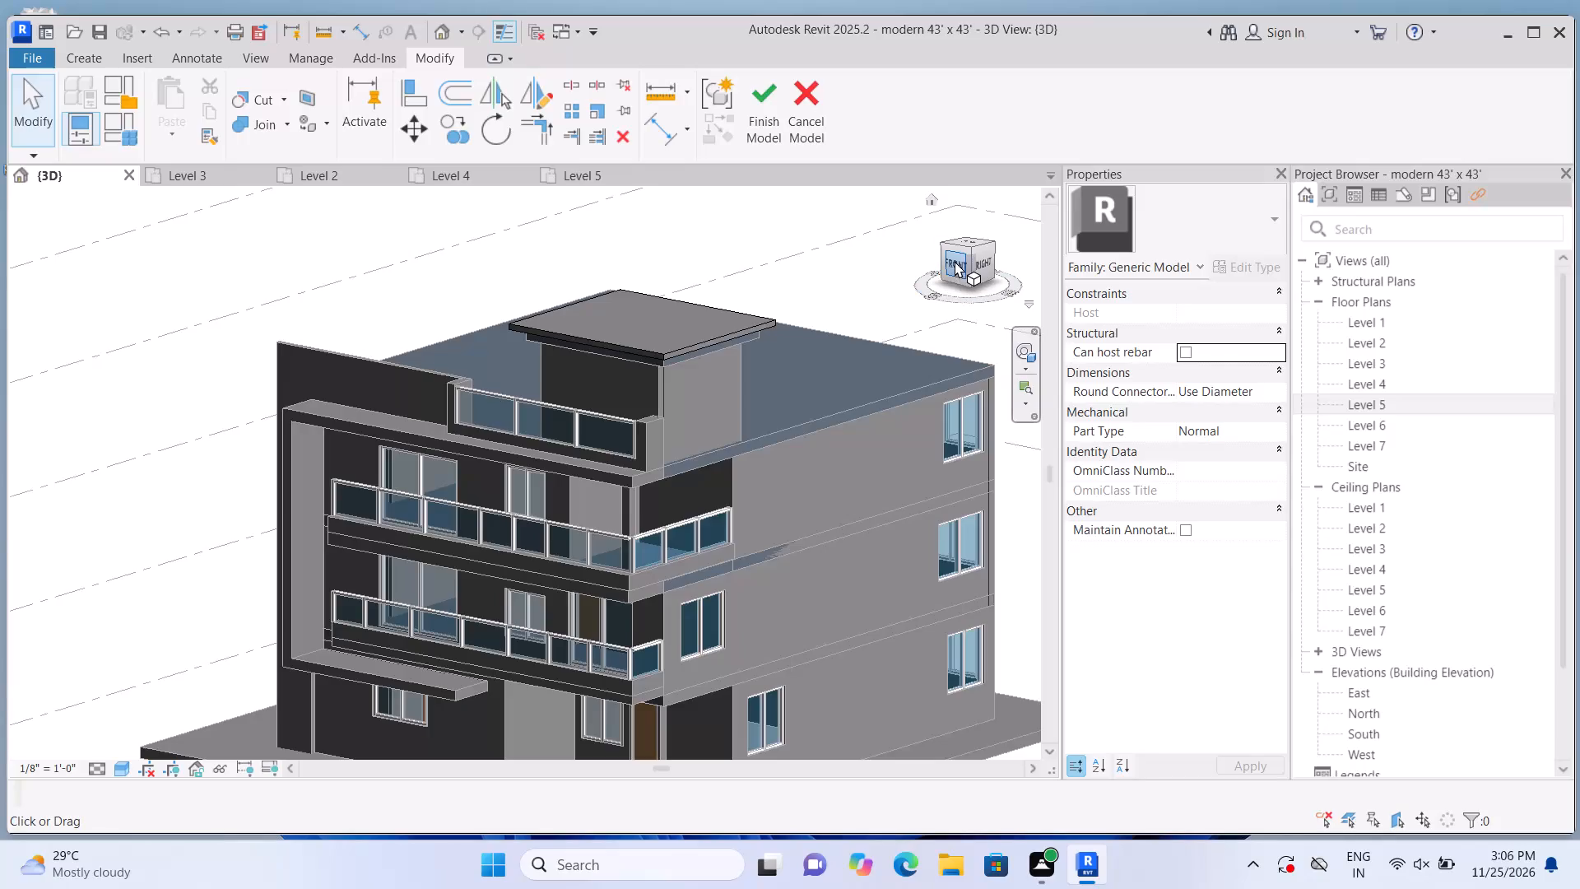
Examine the whole house straight from the front, including its balconies, windows, projecting frame and rooftop room.
click(955, 261)
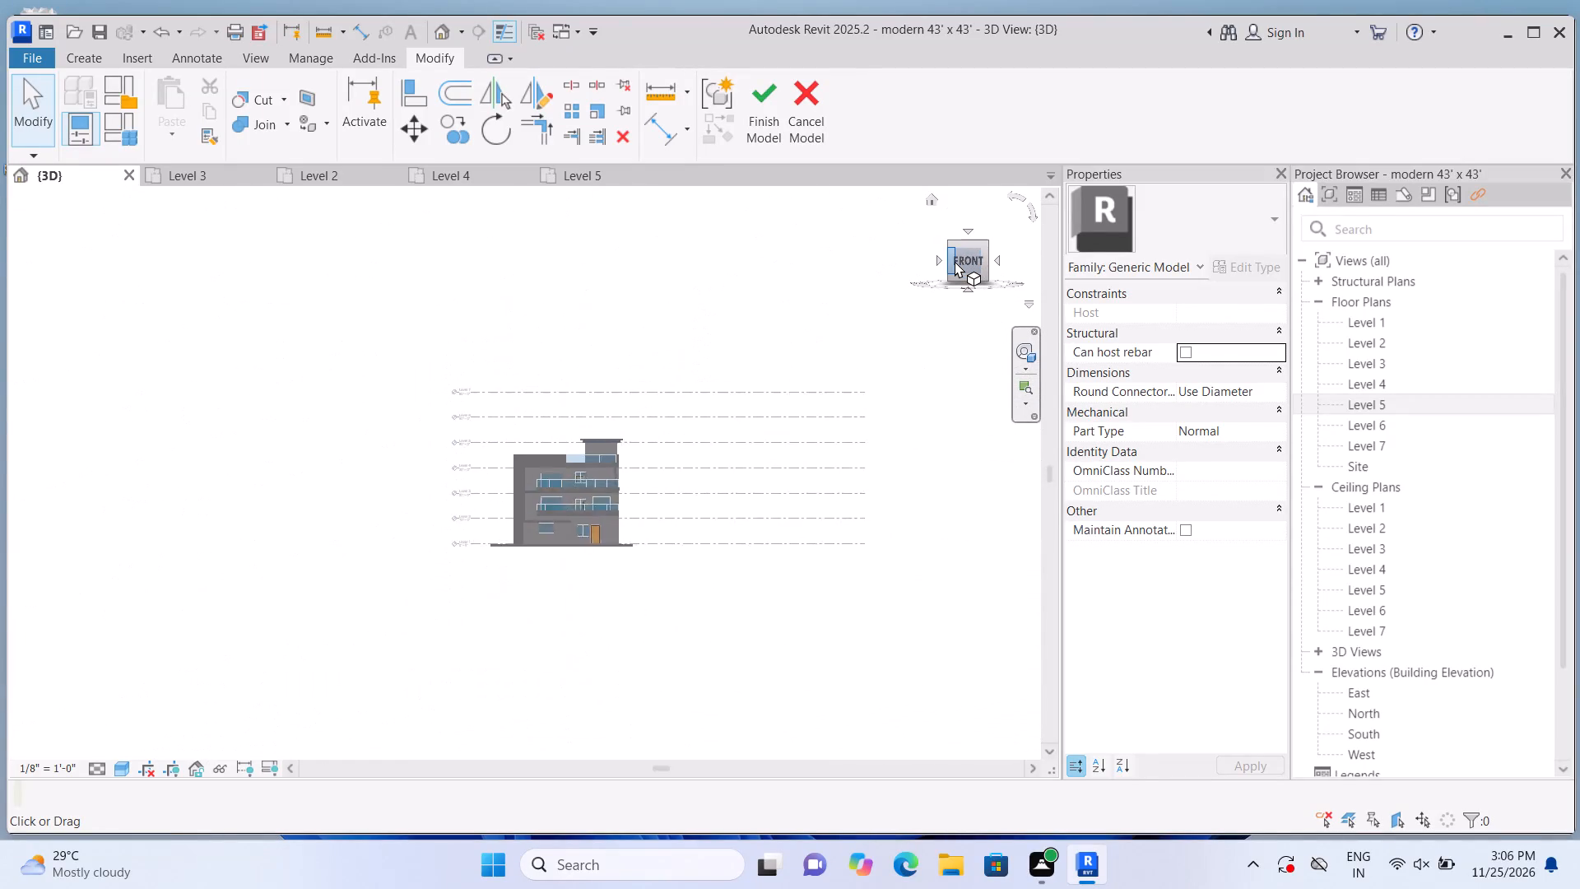
scroll(369, 428, up, 7)
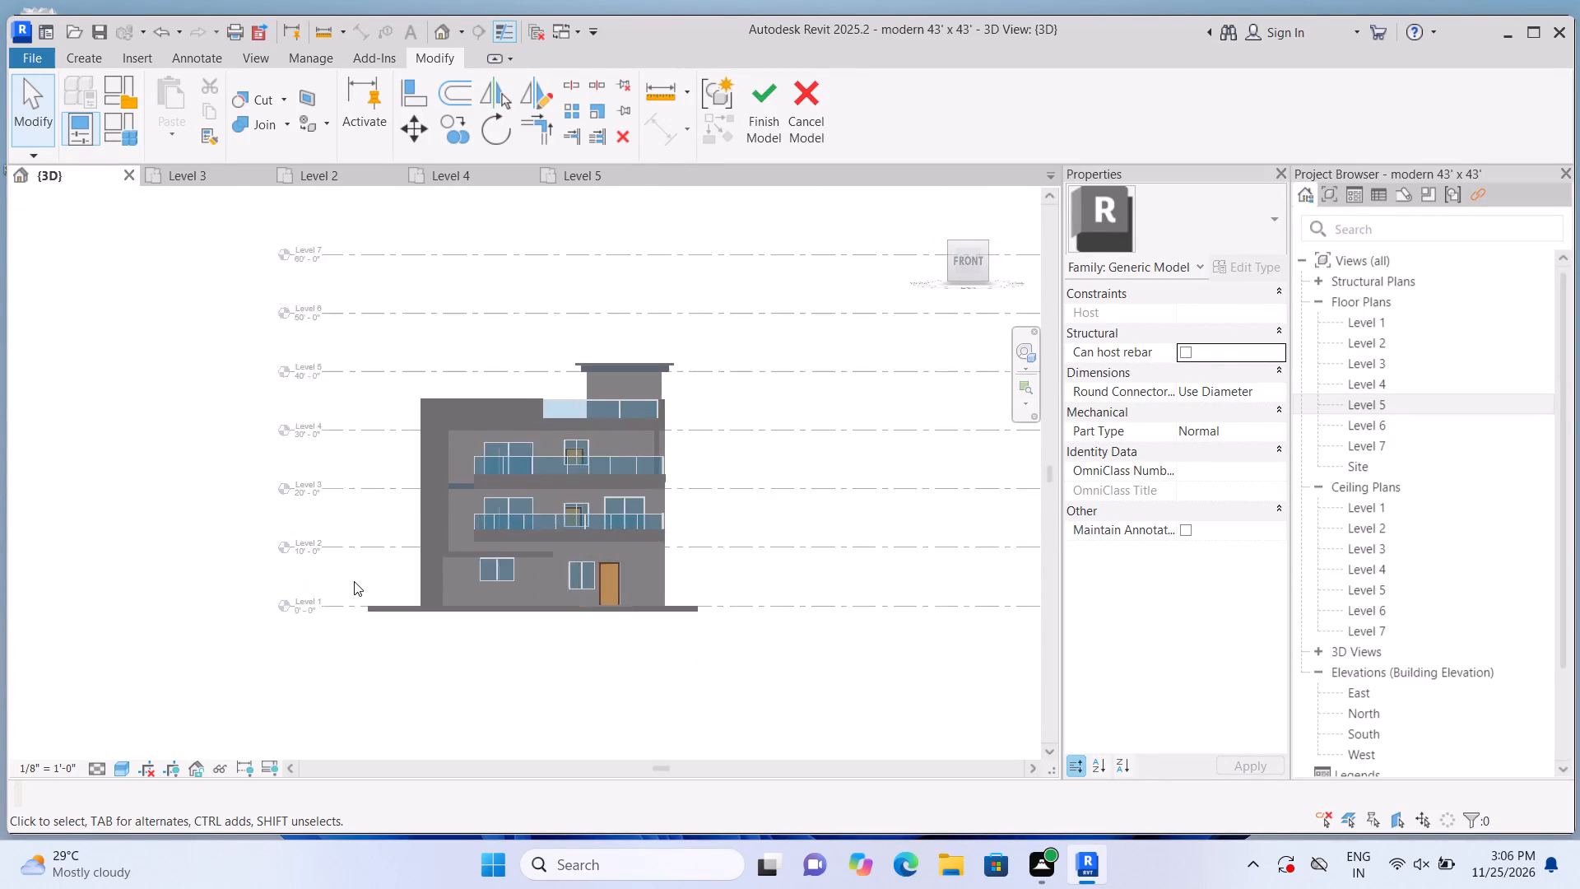
middle_drag(422, 667, 374, 695)
scroll(387, 693, up, 2)
middle_drag(484, 714, 461, 761)
scroll(768, 604, up, 1)
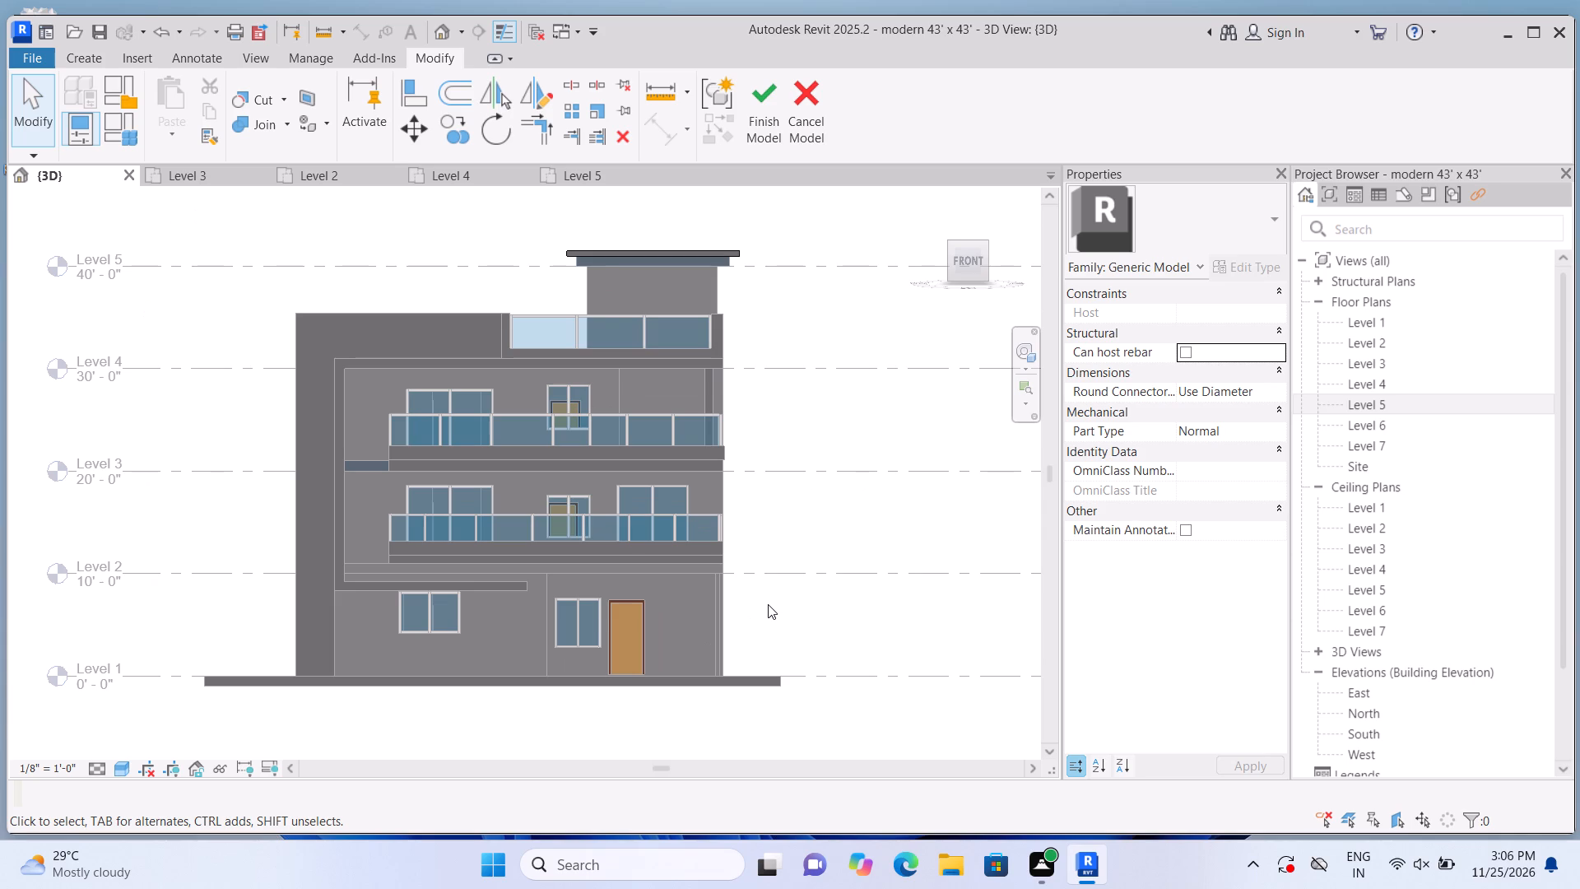
scroll(572, 628, up, 5)
middle_drag(458, 635, 566, 702)
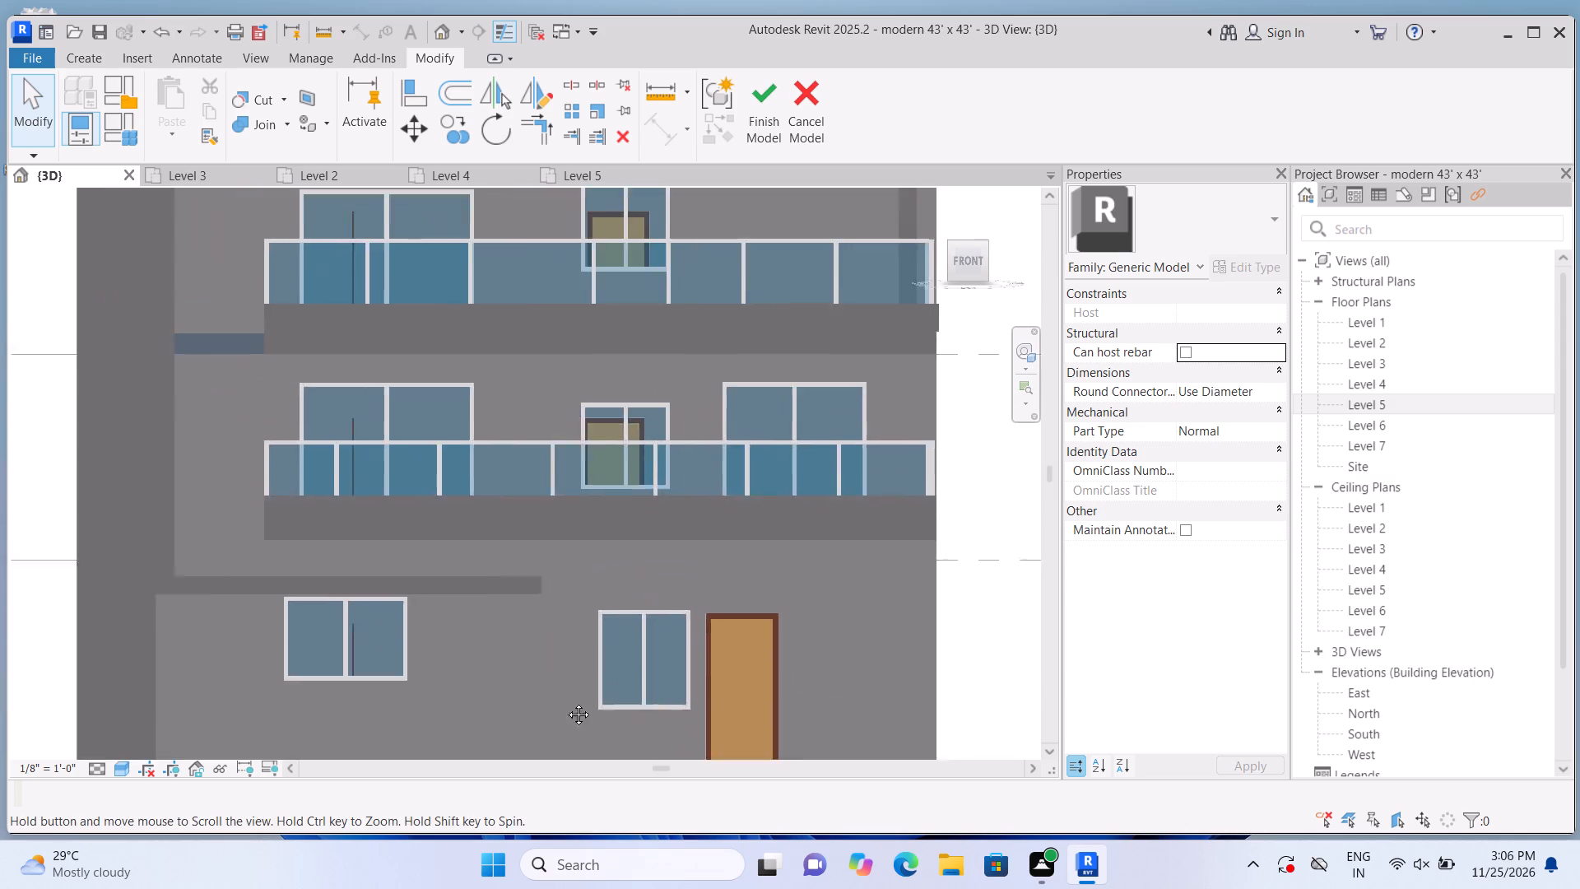
middle_drag(566, 702, 642, 754)
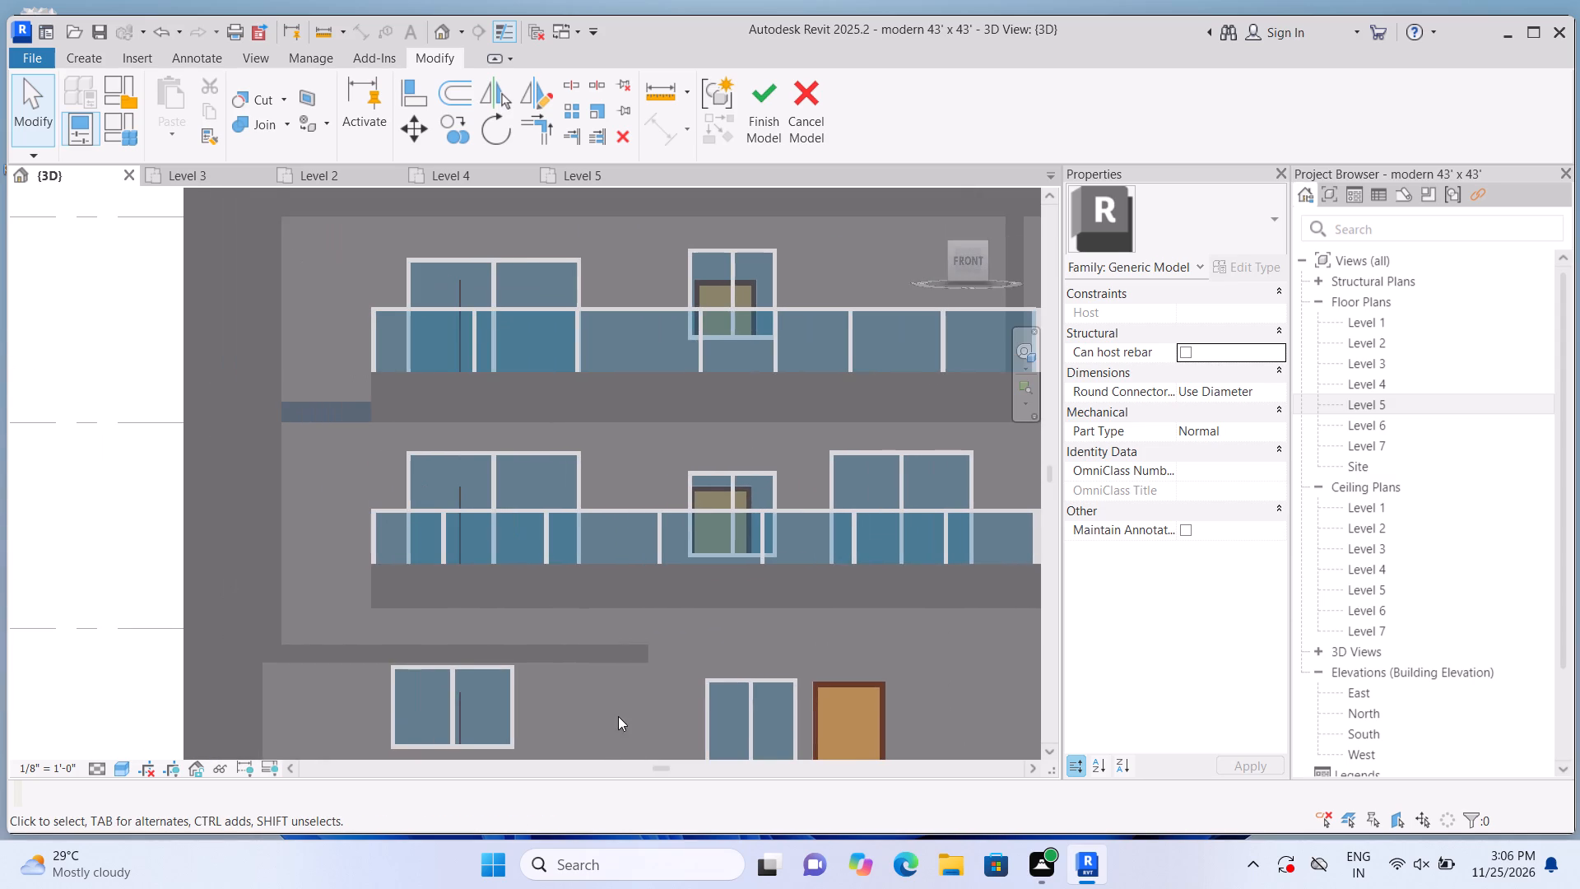
middle_drag(618, 709, 671, 693)
scroll(671, 693, down, 1)
middle_drag(684, 665, 671, 706)
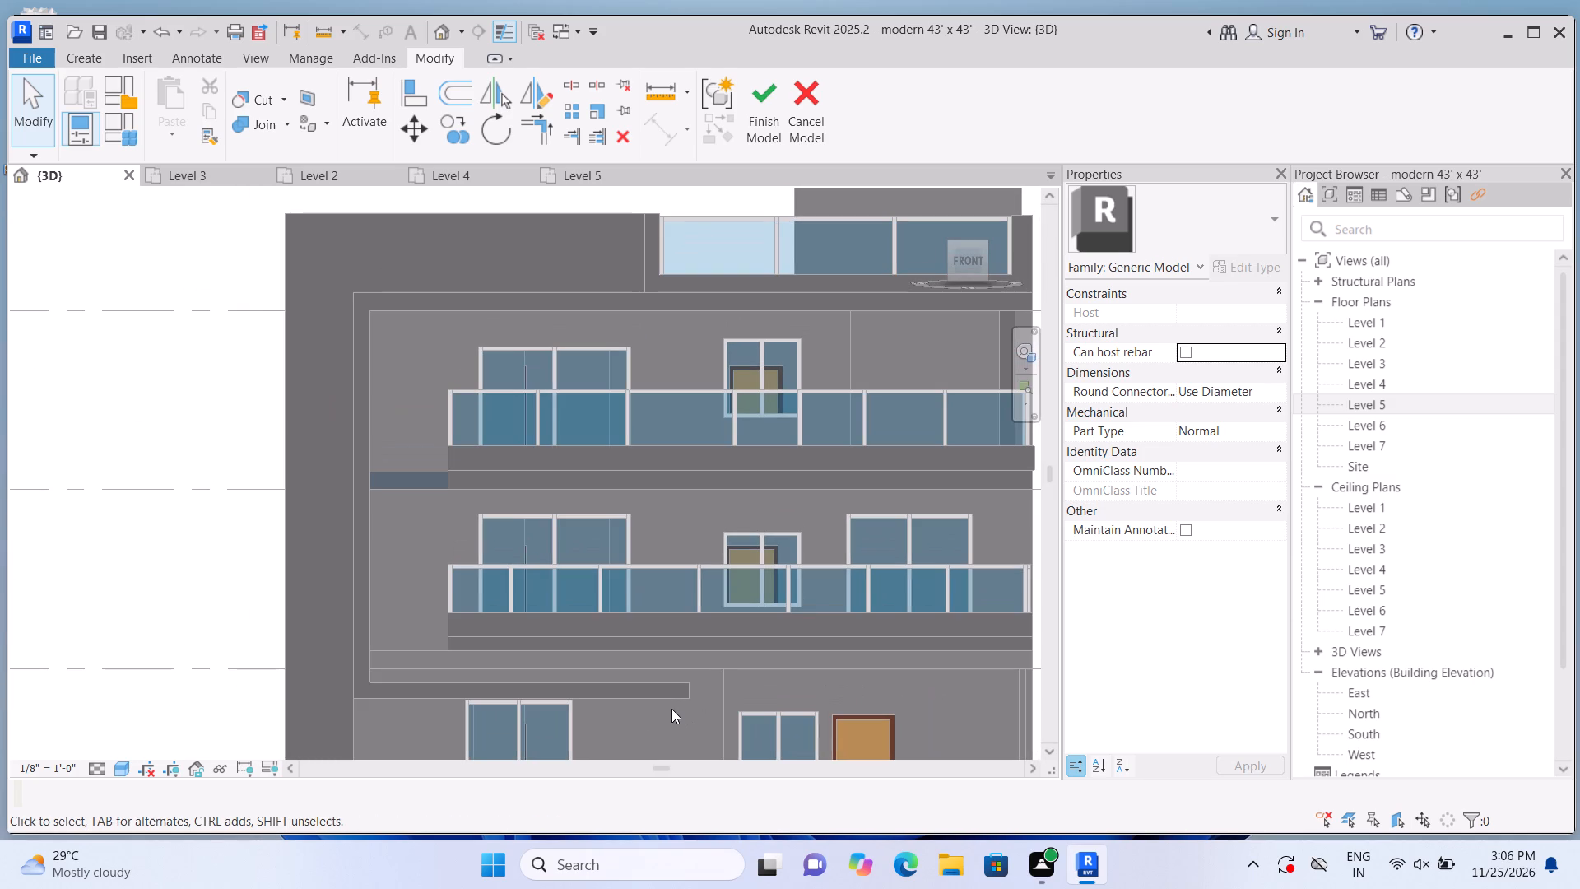
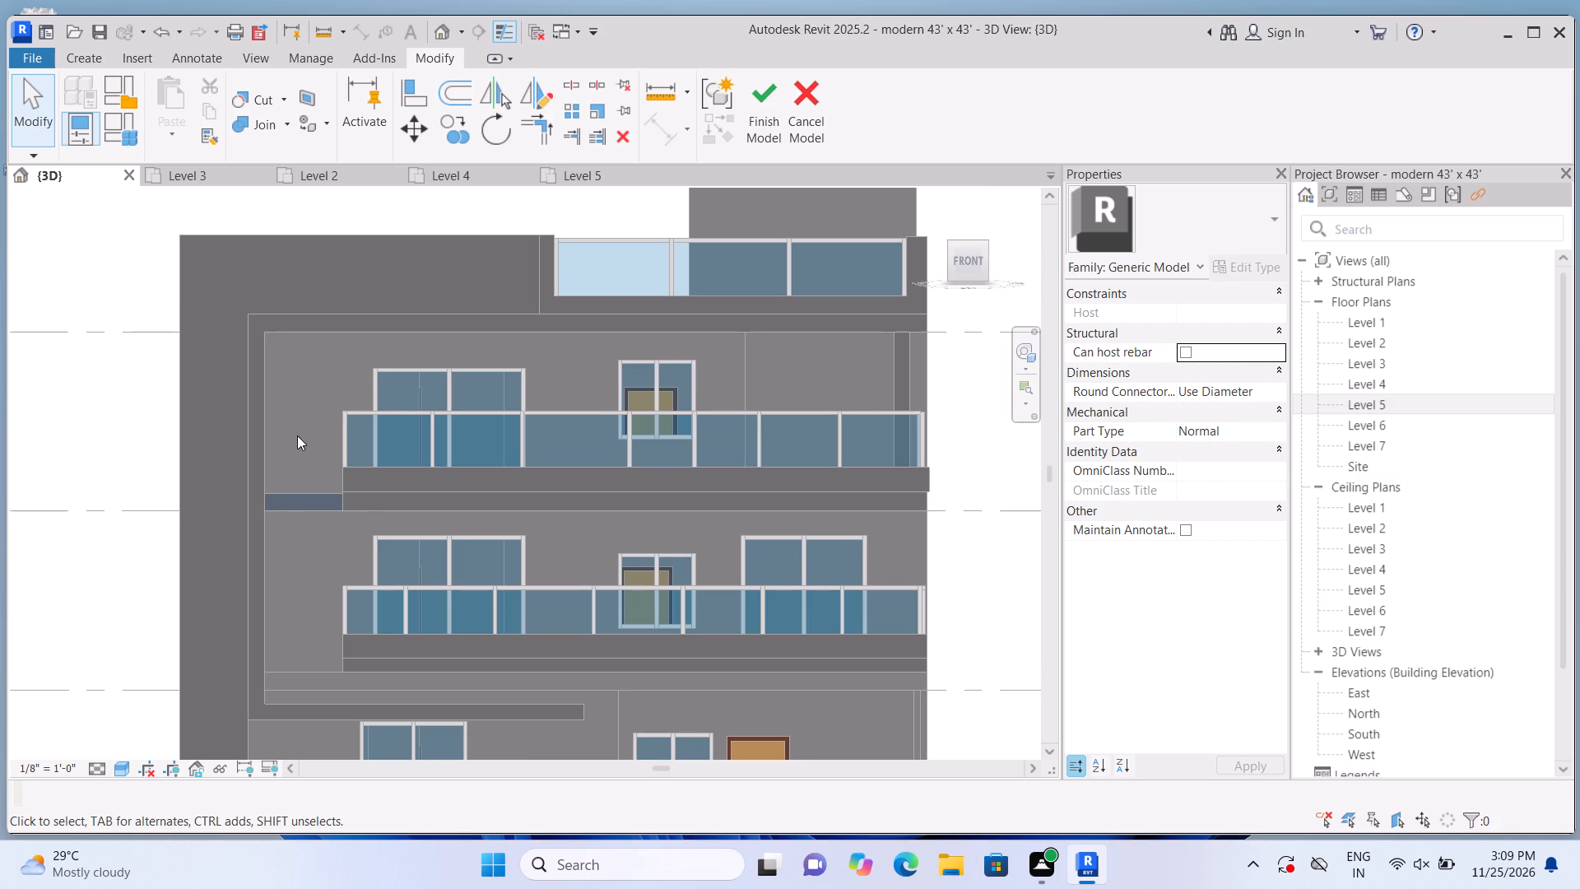
Start an extrusion on the top floor's front wall and sketch a rectangle about 8'-10" high from the frame's inner corner to the sliding window's edge.
click(95, 55)
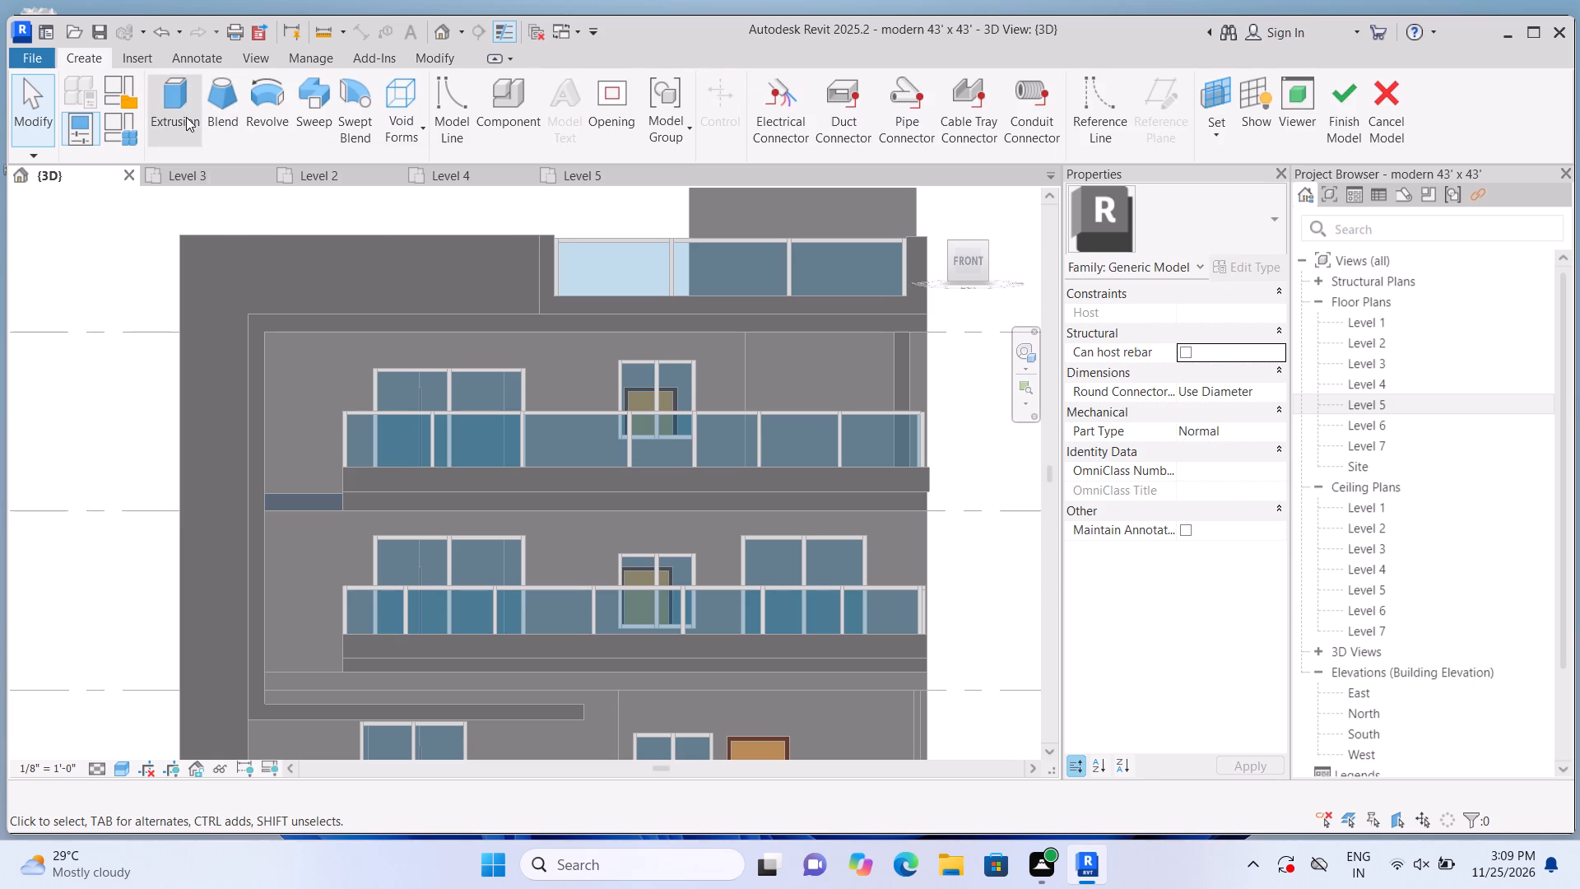
click(186, 117)
click(1065, 140)
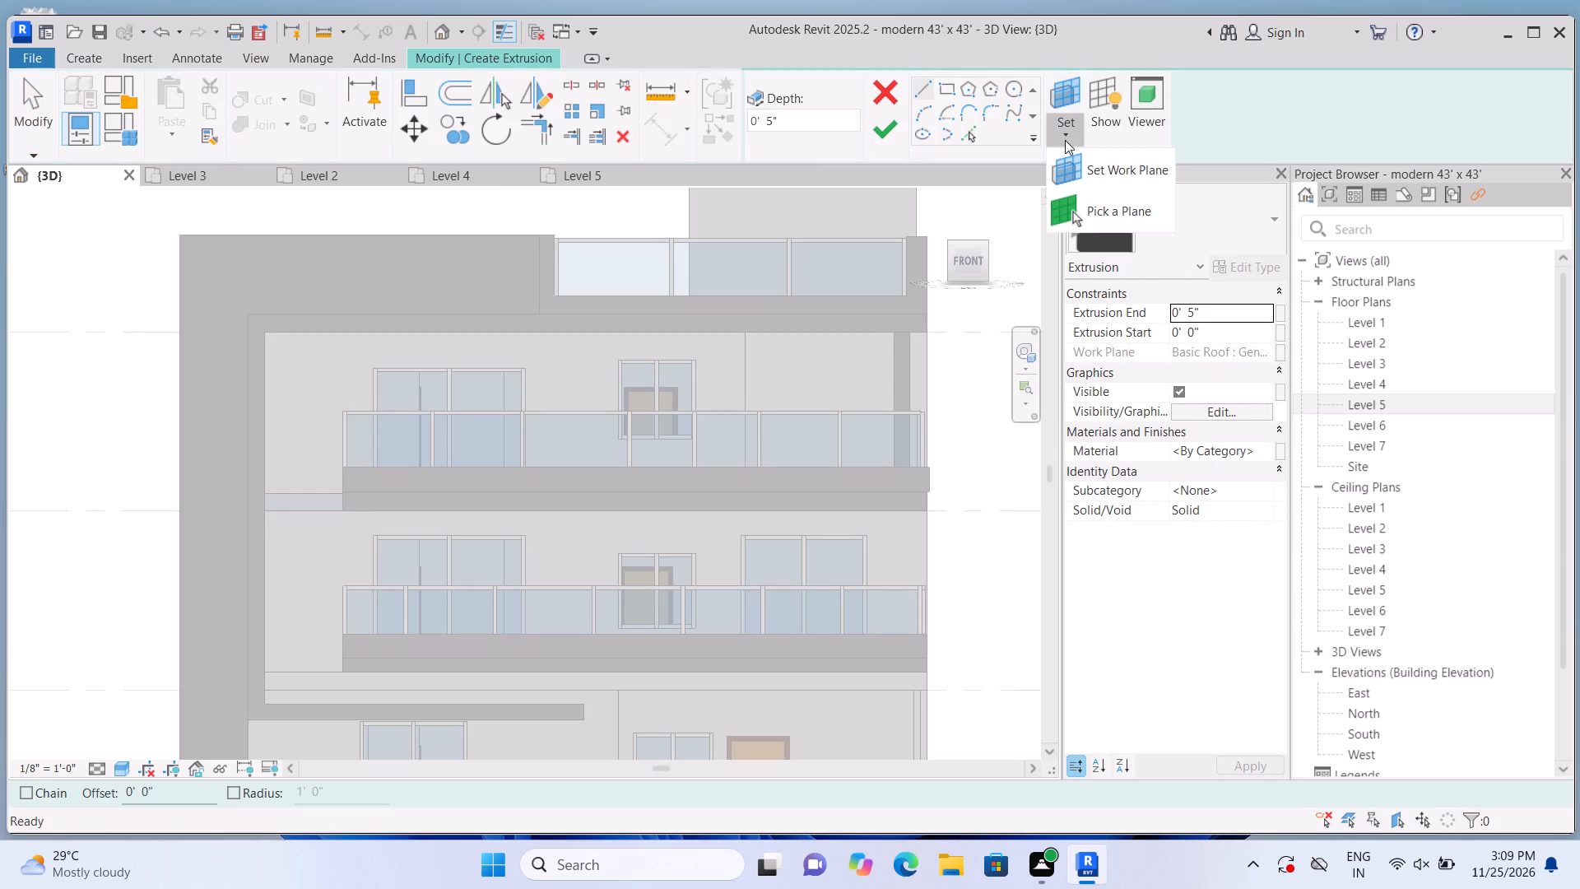
click(1088, 208)
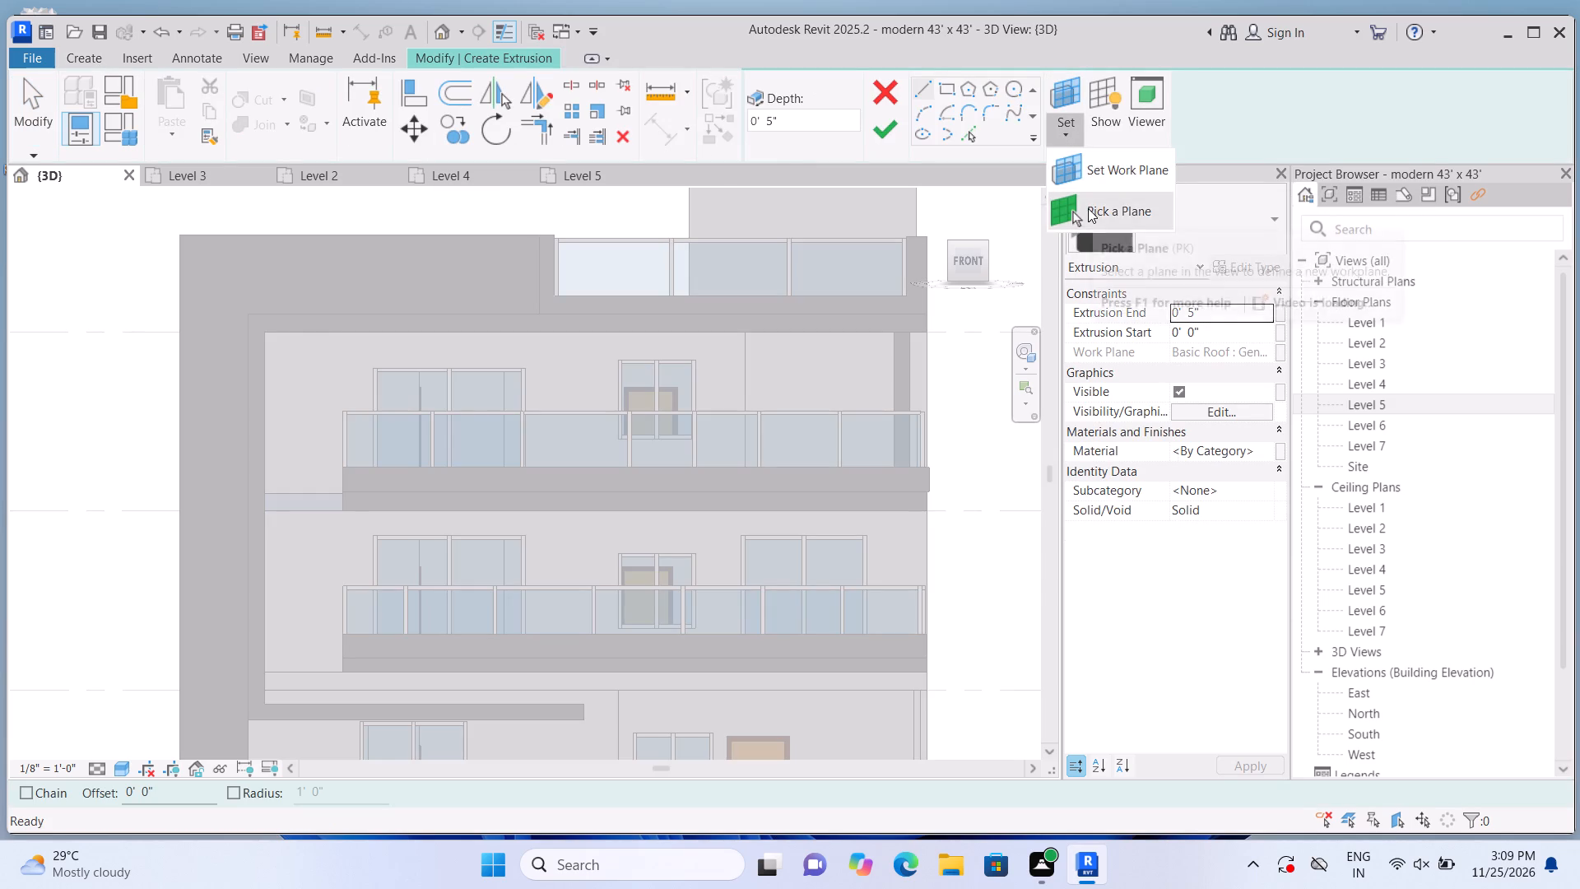
double_click(467, 354)
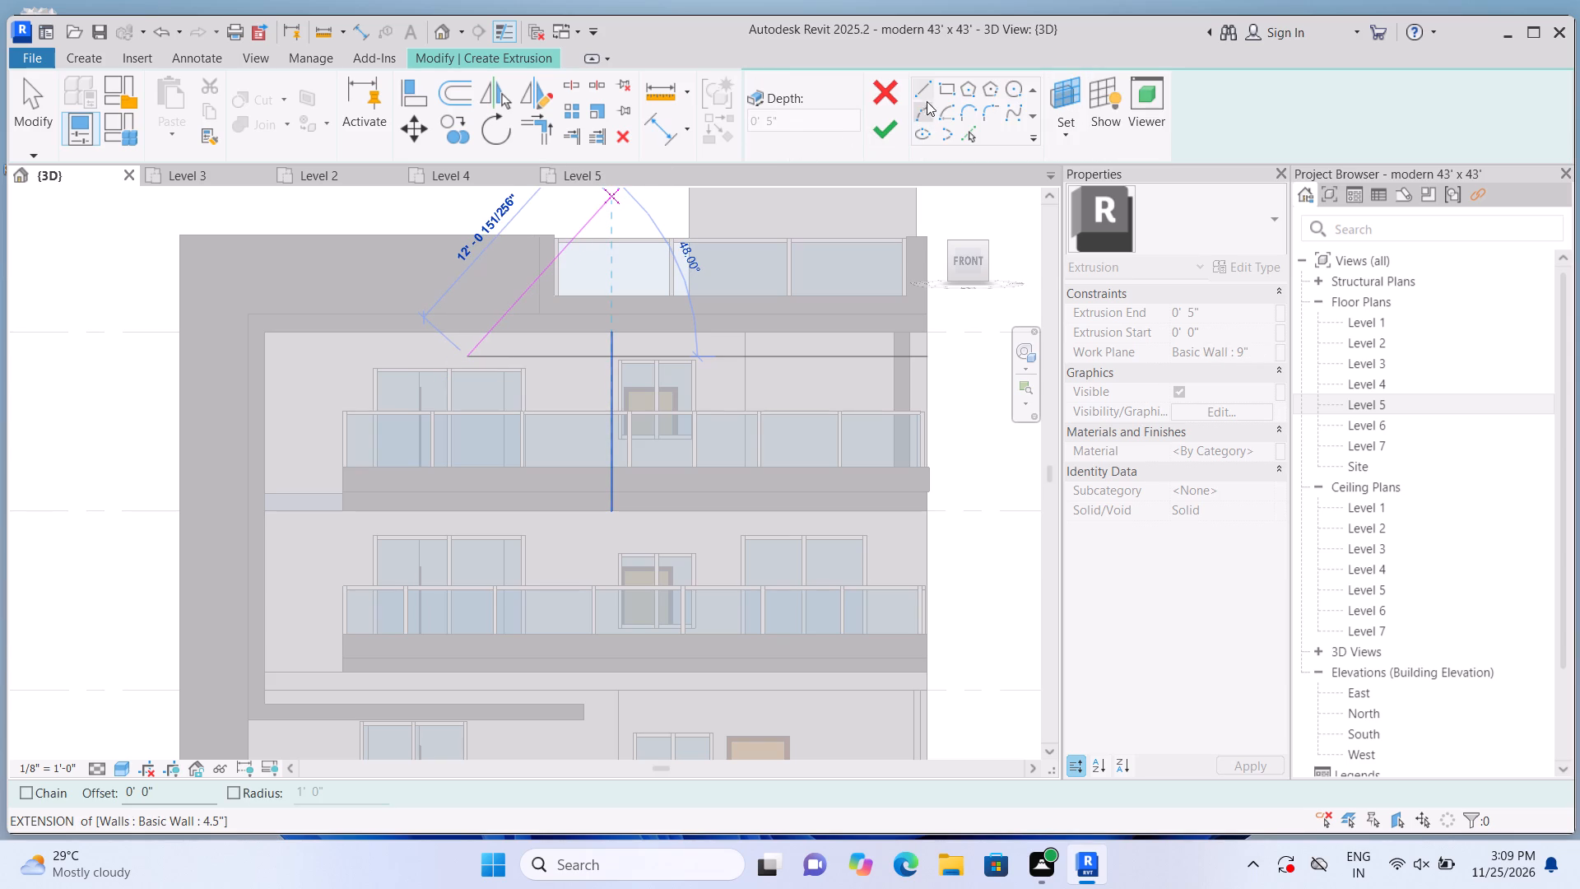
click(944, 90)
scroll(312, 352, up, 2)
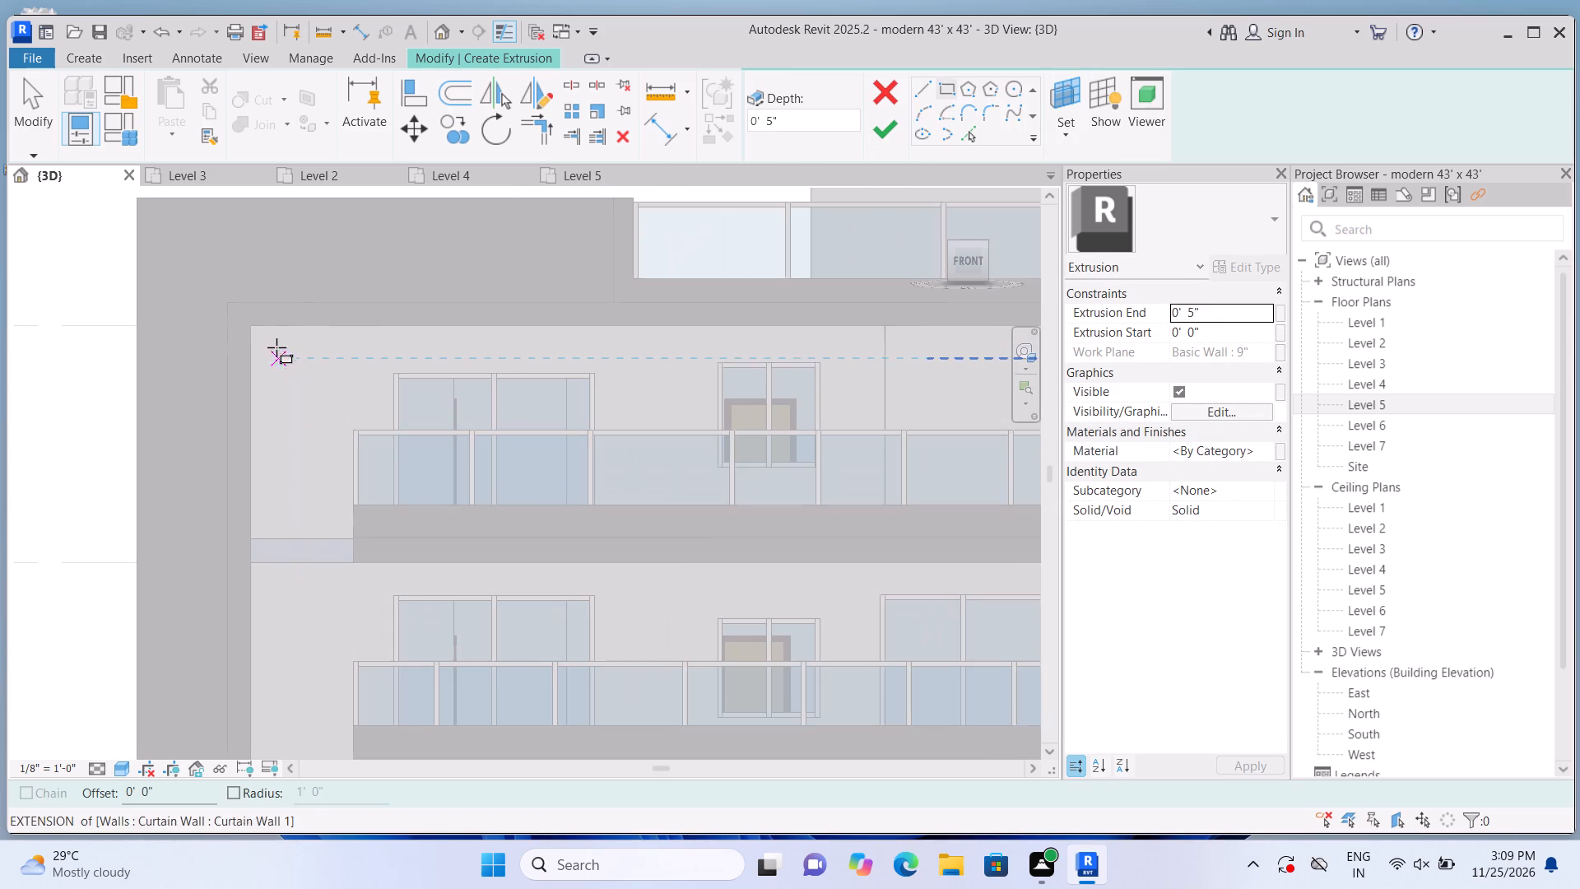
click(250, 323)
scroll(404, 409, up, 6)
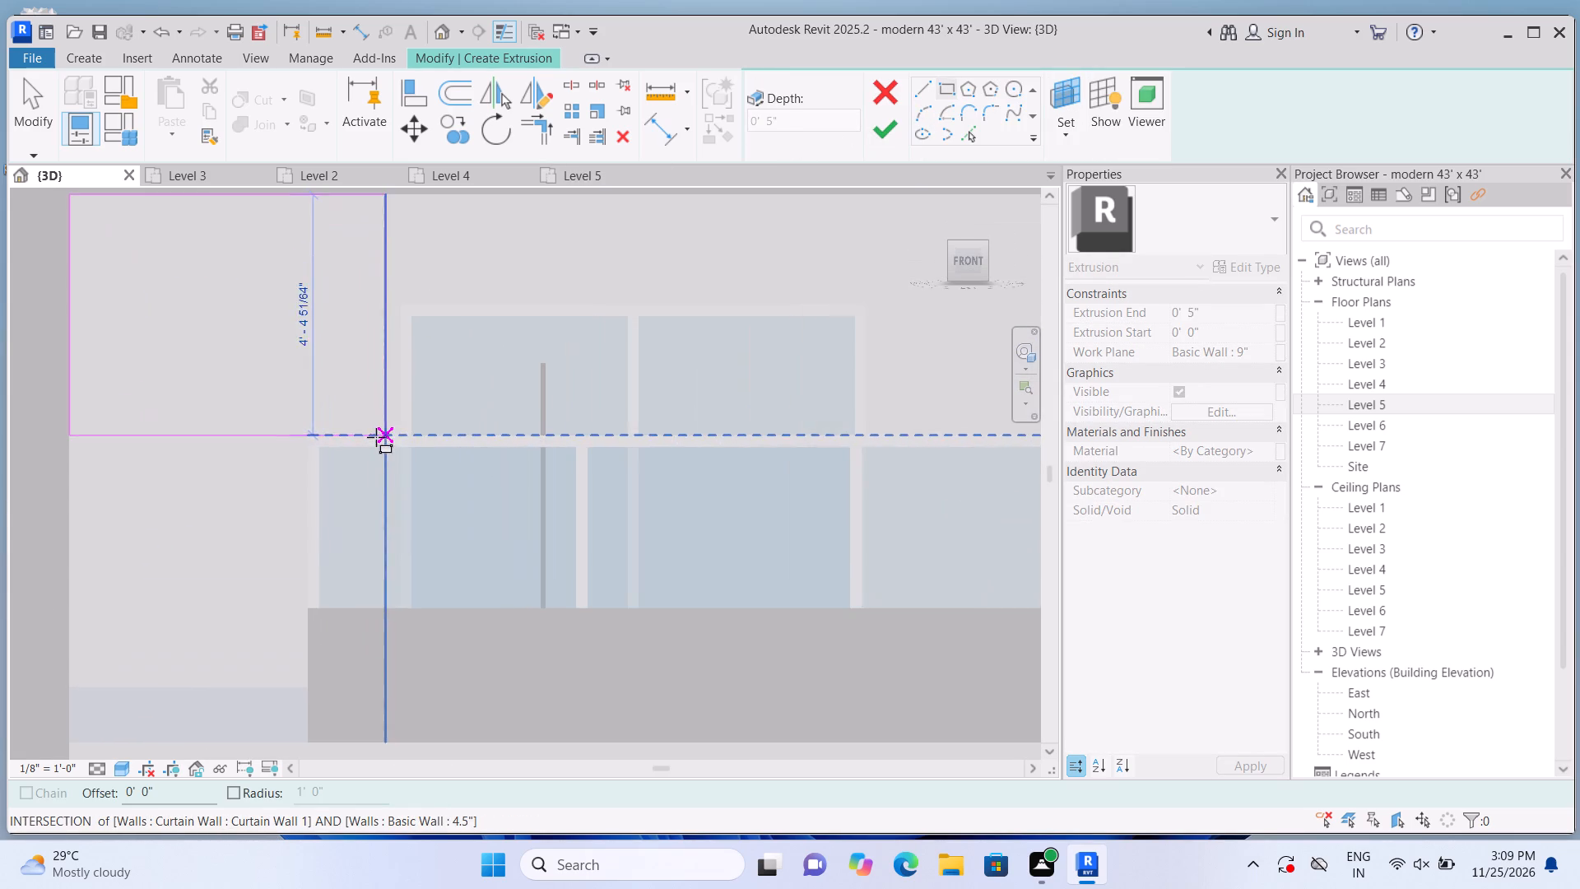
middle_drag(400, 593, 409, 468)
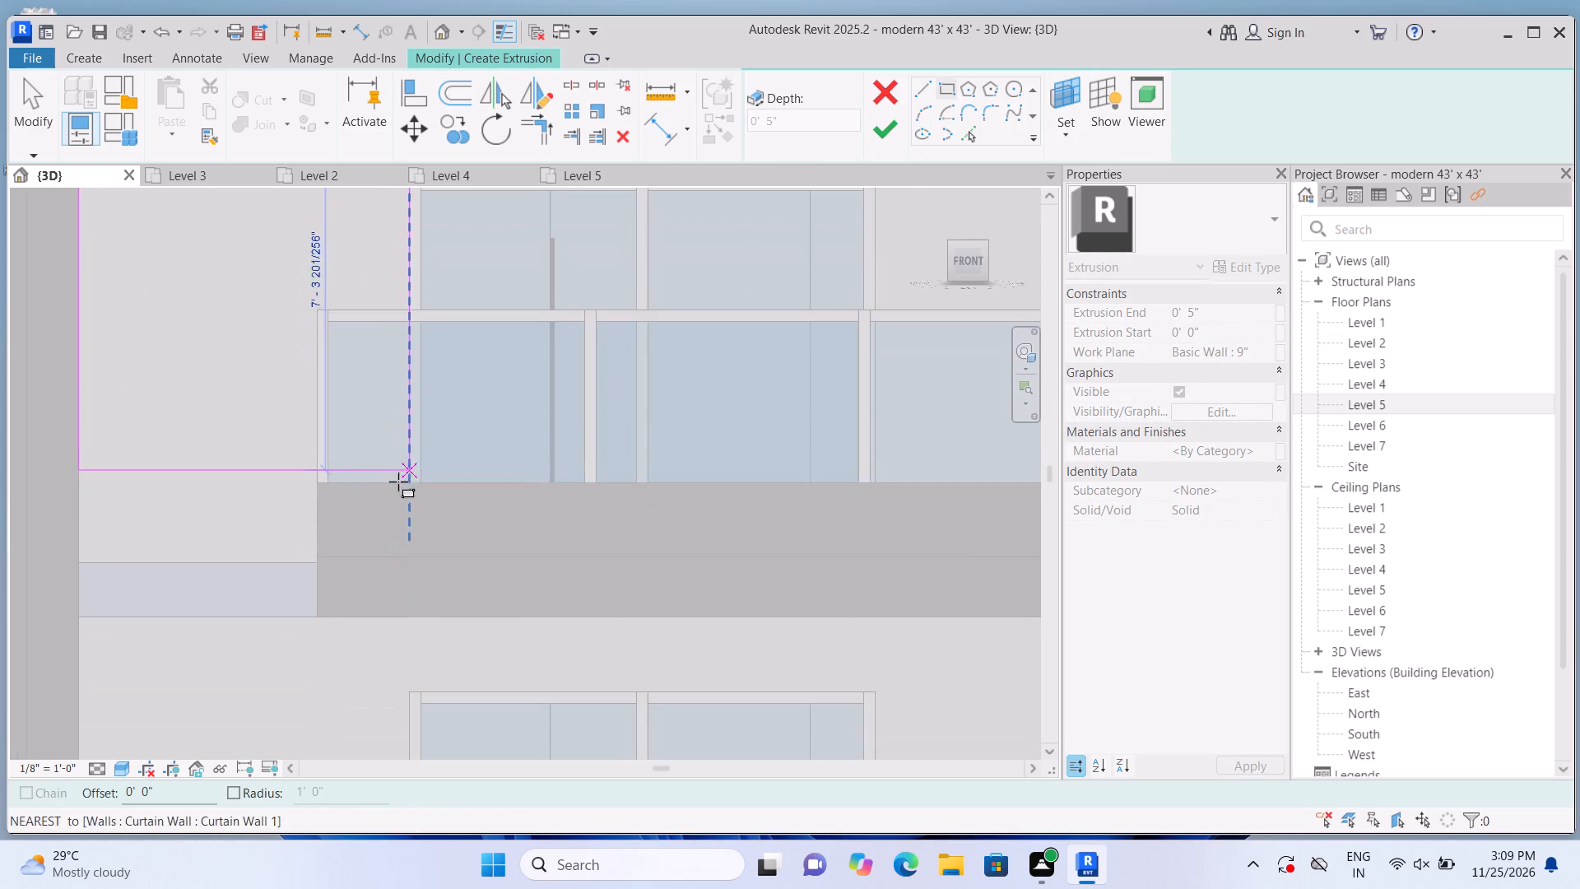
click(411, 557)
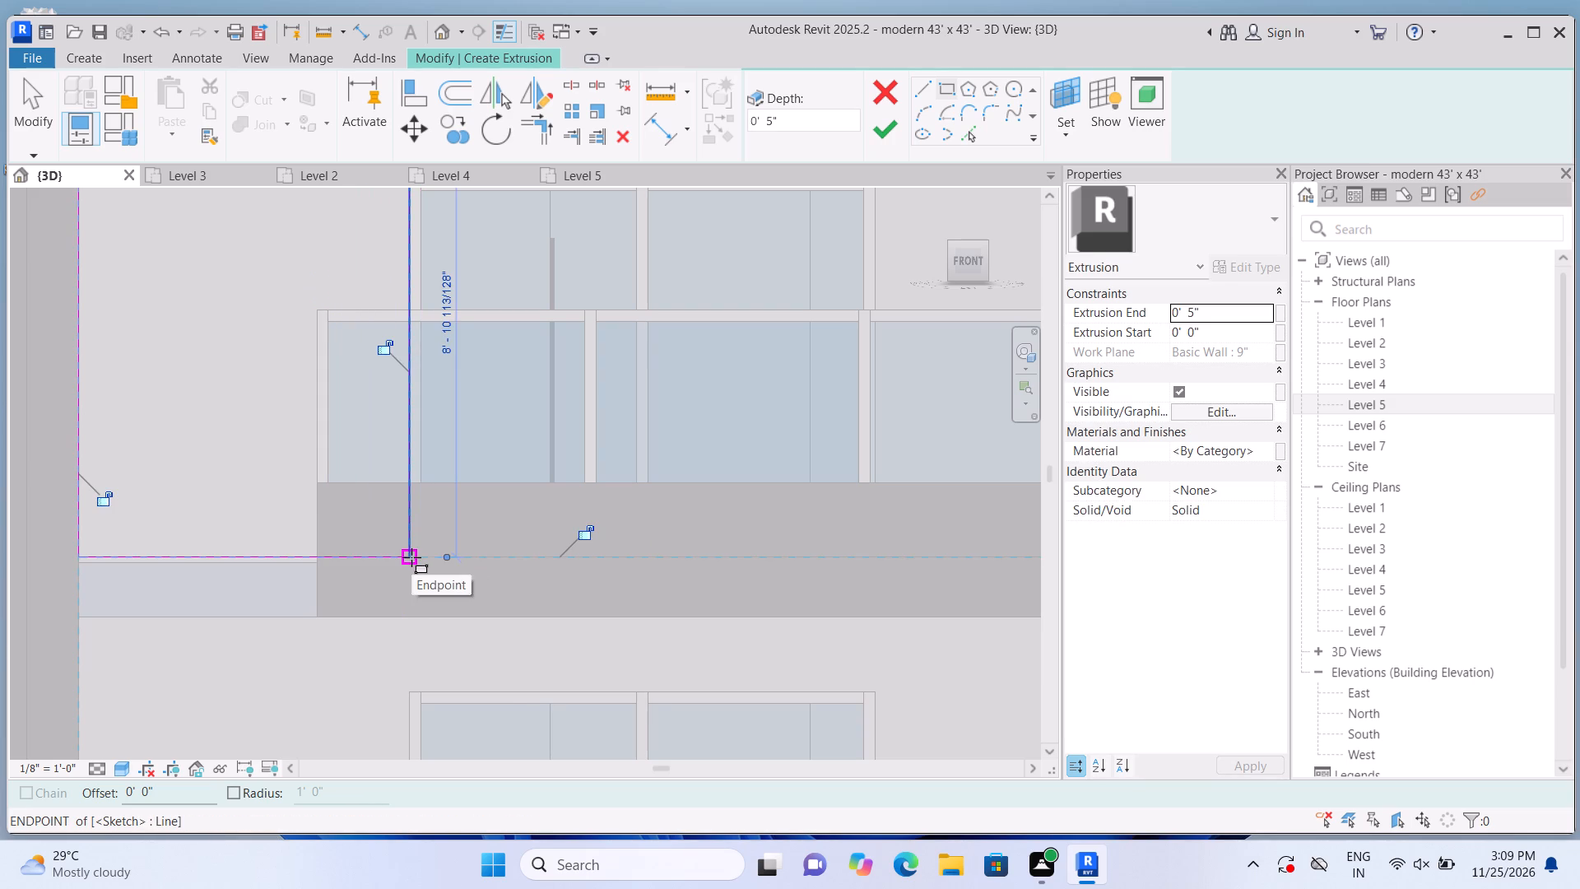
Set the extrusion end to 2" and finish the wall panel beside the top-floor sliding window.
click(1267, 310)
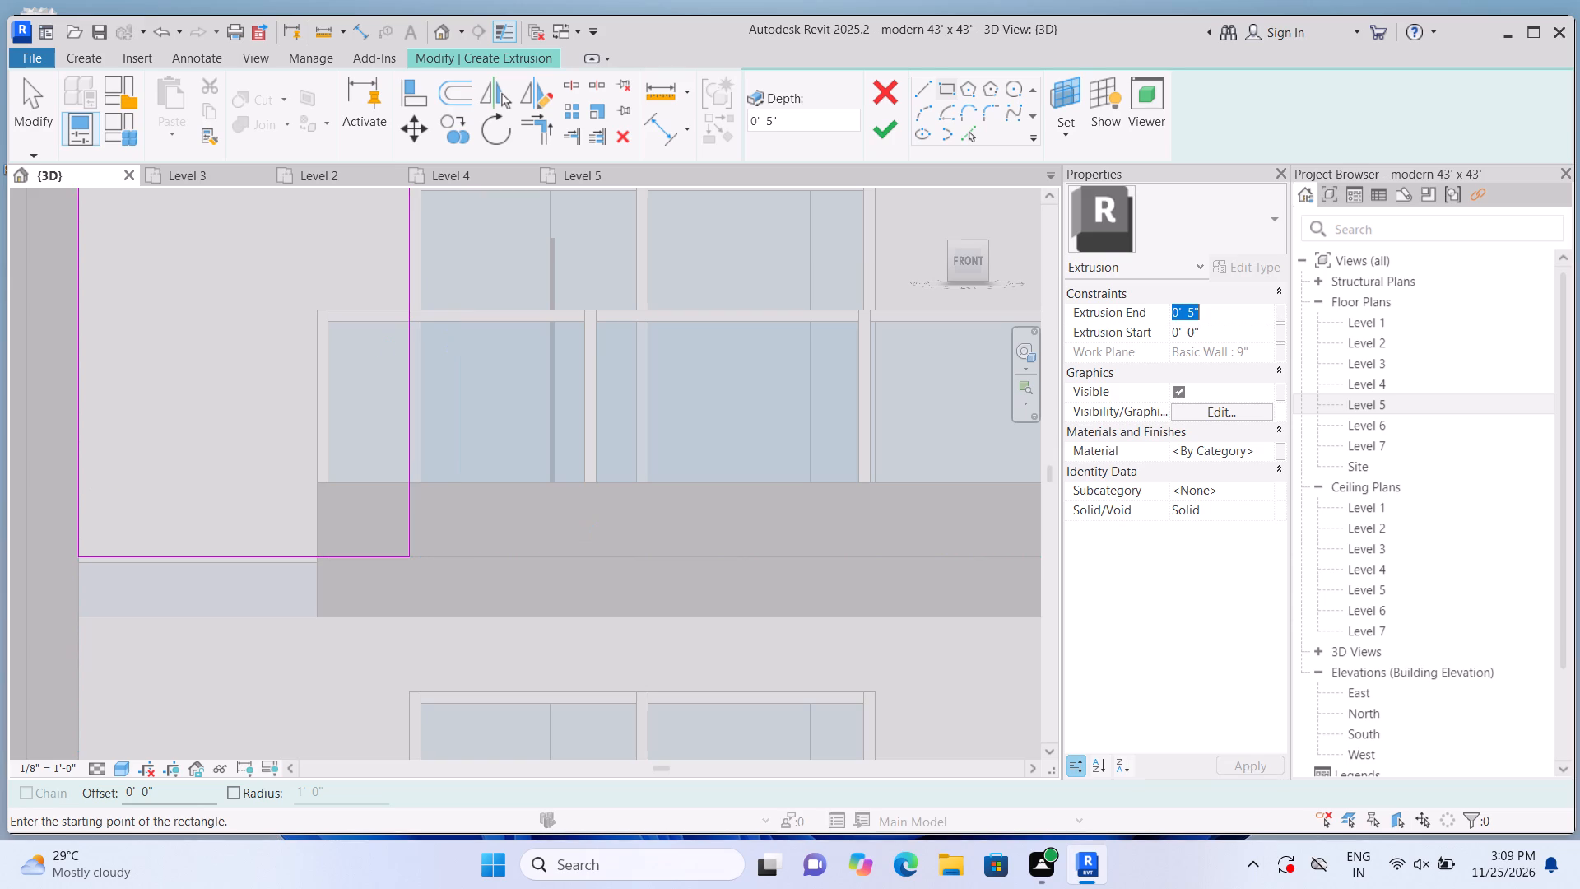
key(BackSpace)
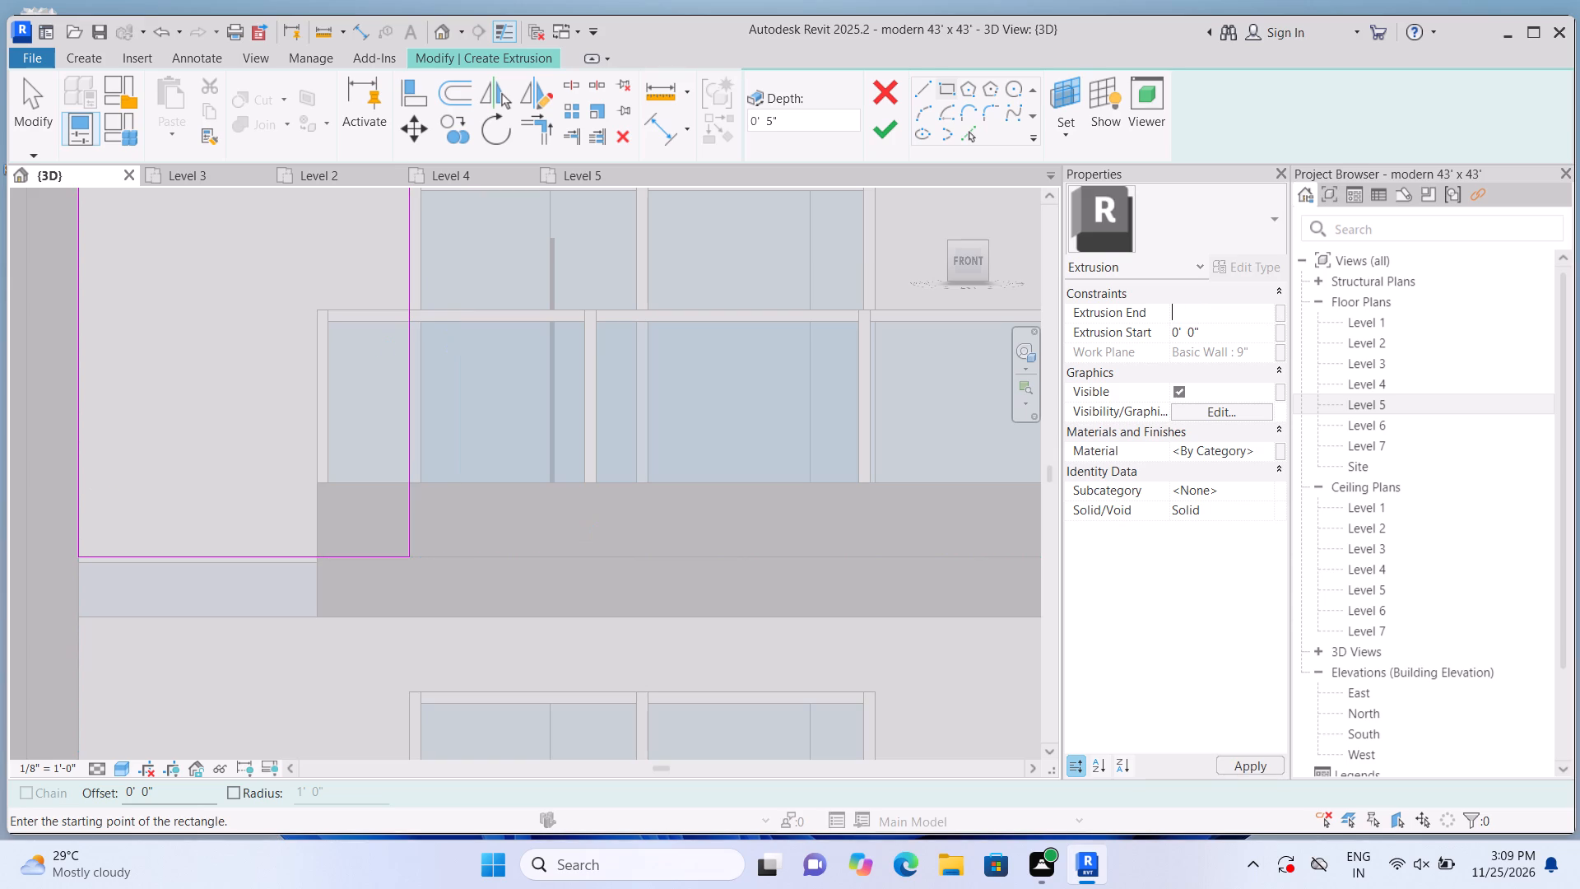
text(2")
key(Return)
scroll(1175, 369, down, 7)
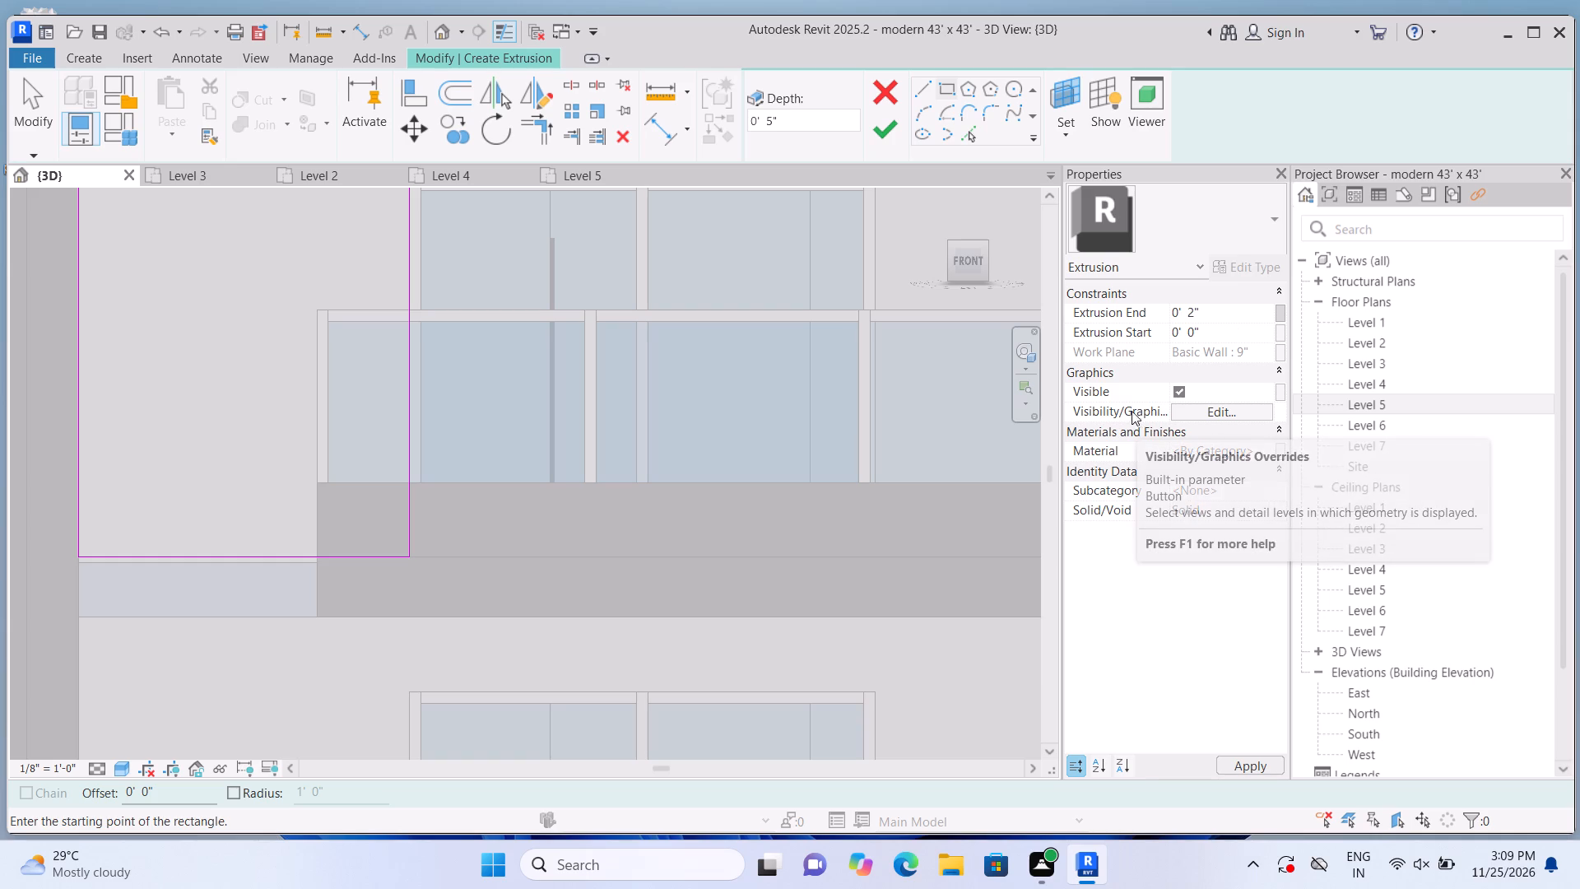
scroll(741, 460, down, 6)
scroll(811, 356, up, 2)
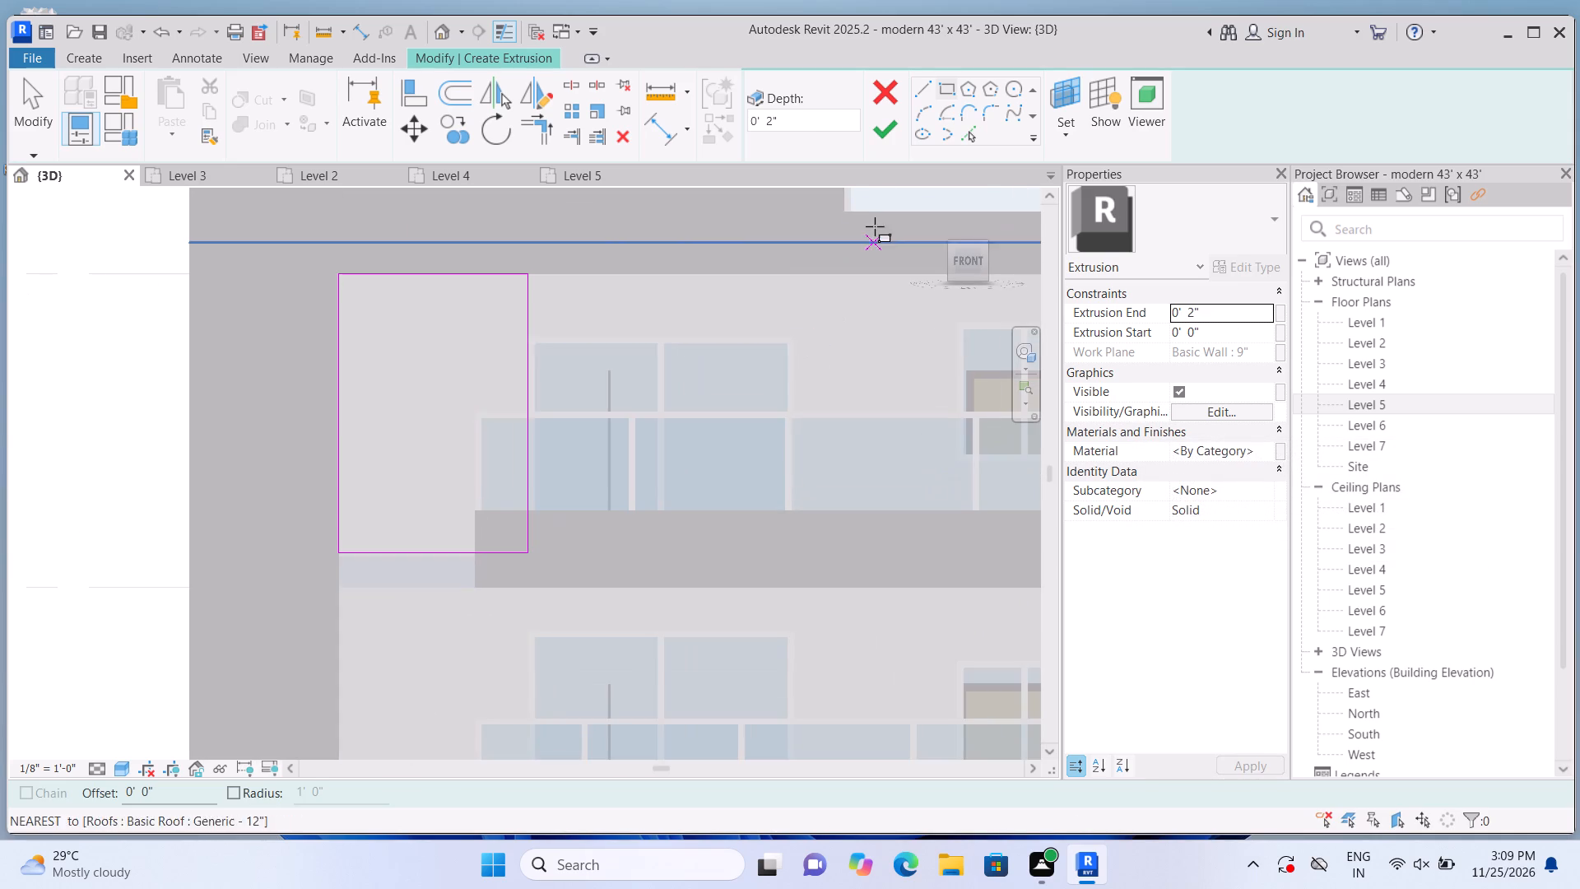
click(882, 136)
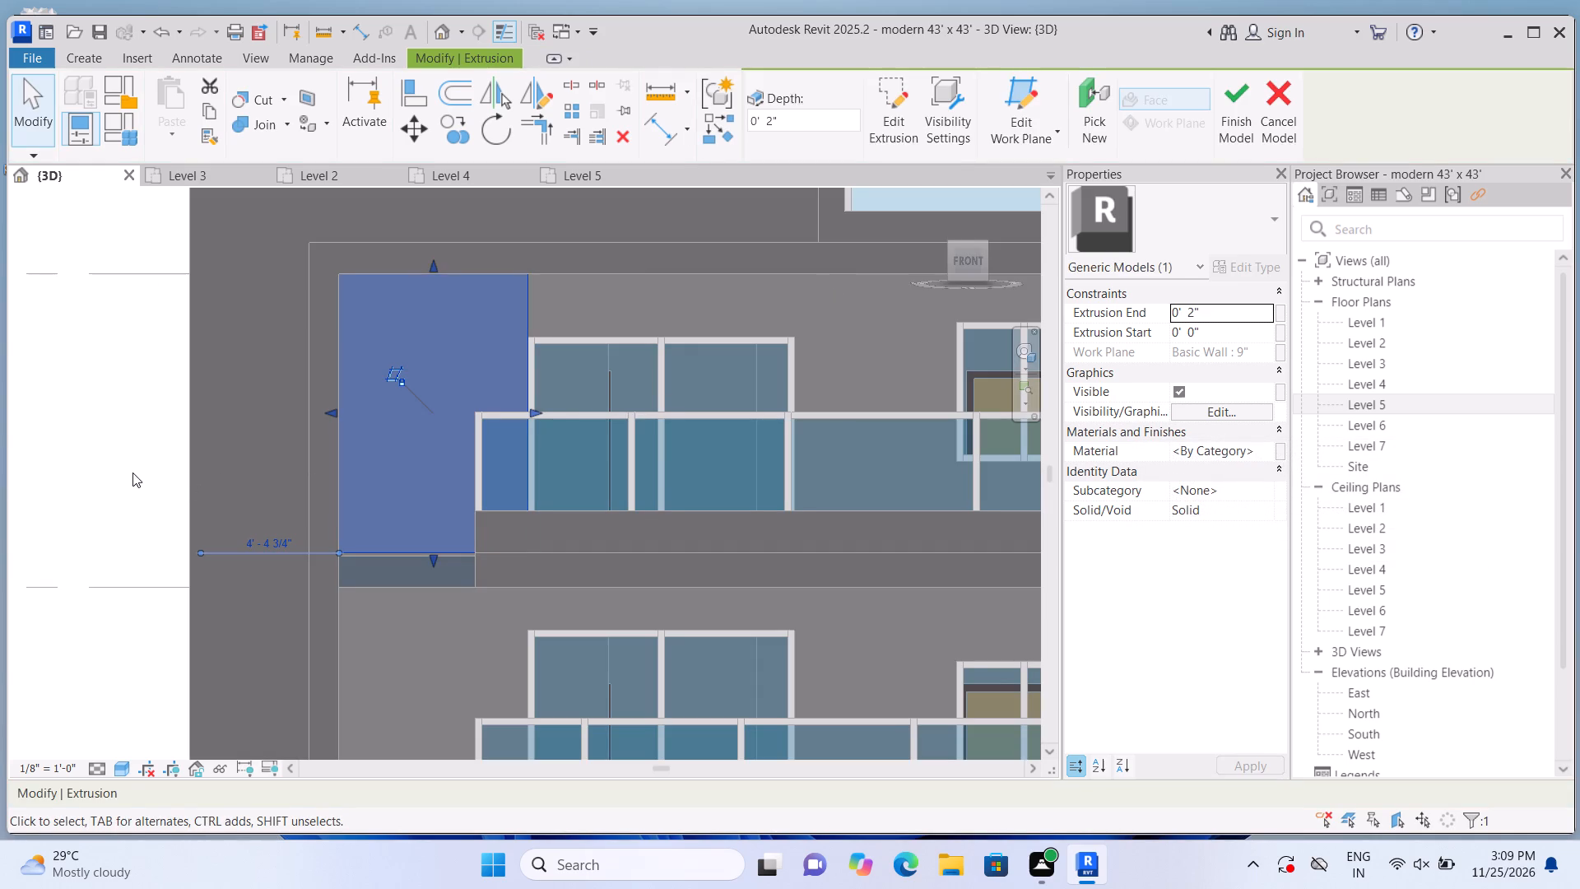
click(132, 472)
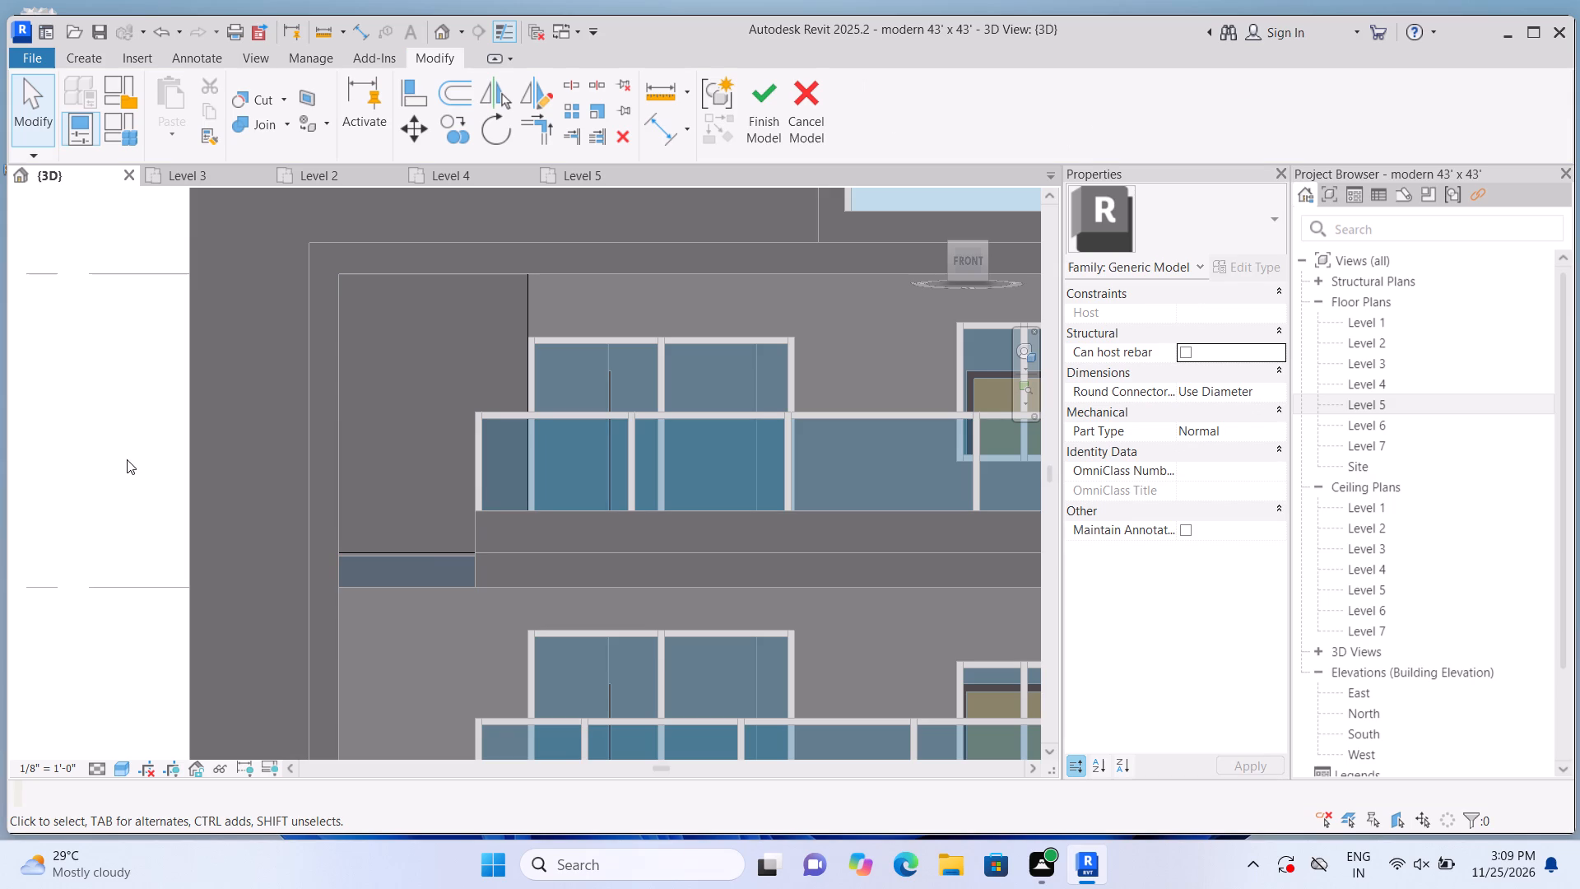
Extrude a 2" panel on the top-floor front wall above the sliding window, about 9'-2" wide and 2' high, starting at the side panel's top corner.
click(75, 54)
click(194, 108)
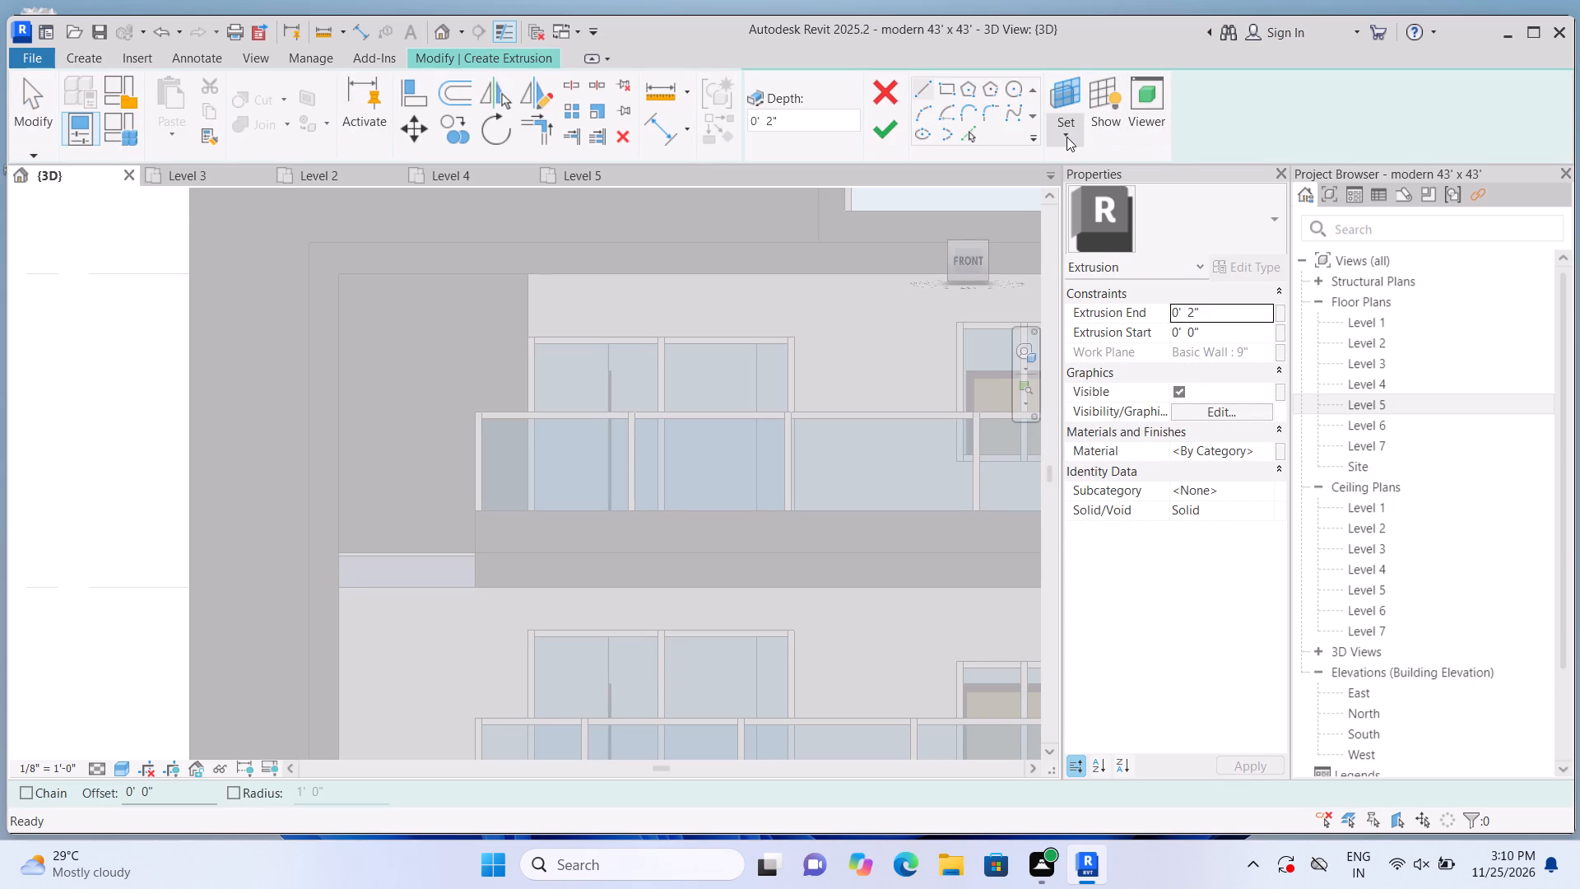
click(1066, 137)
click(1083, 208)
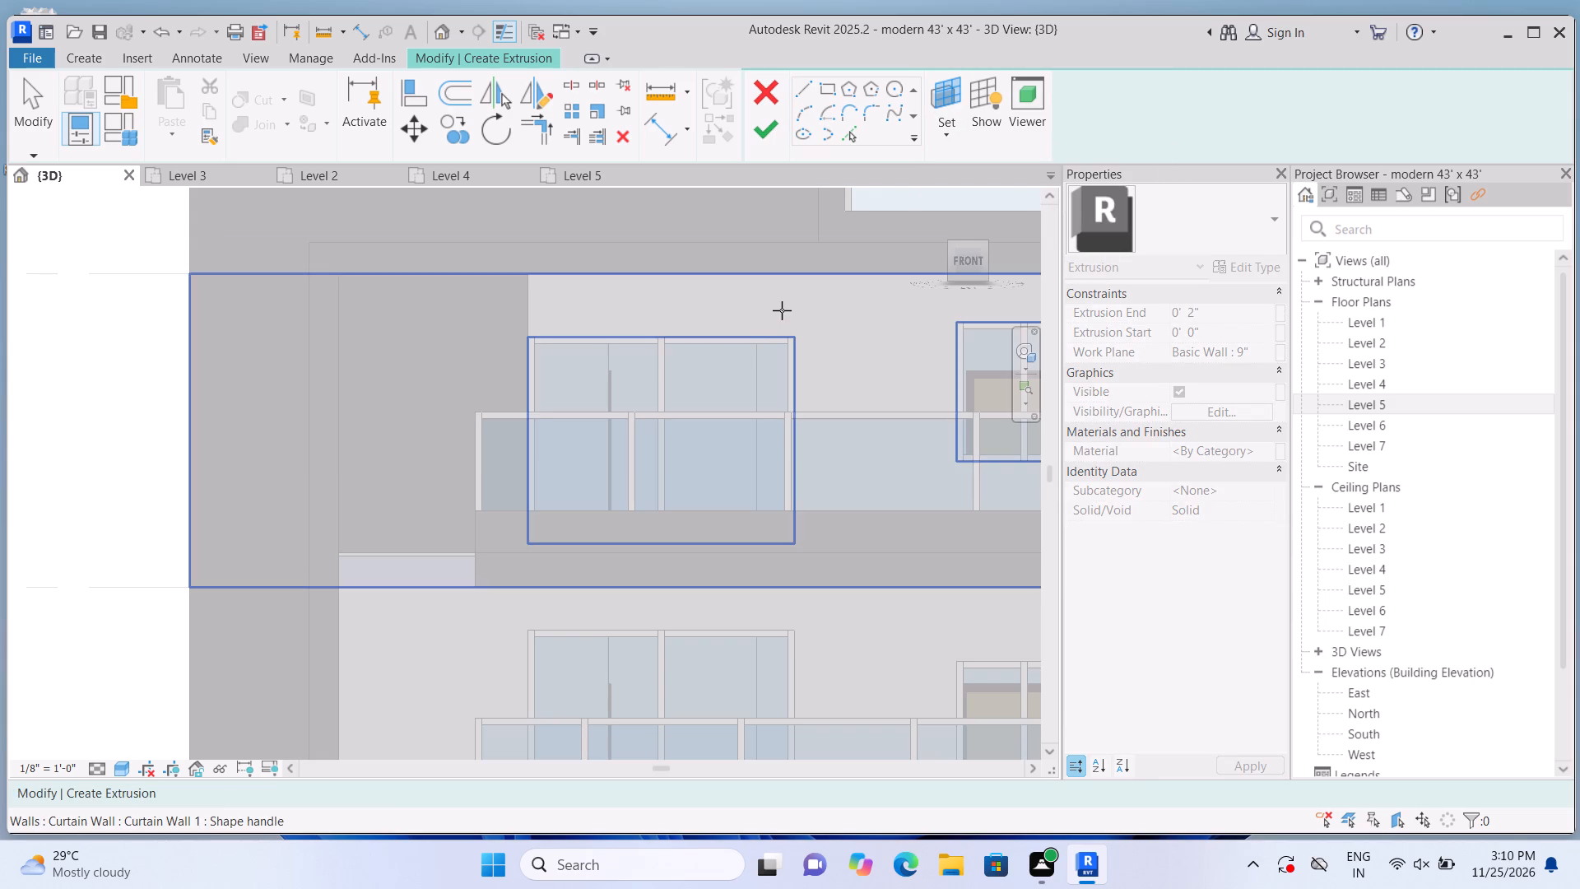
click(782, 310)
click(944, 91)
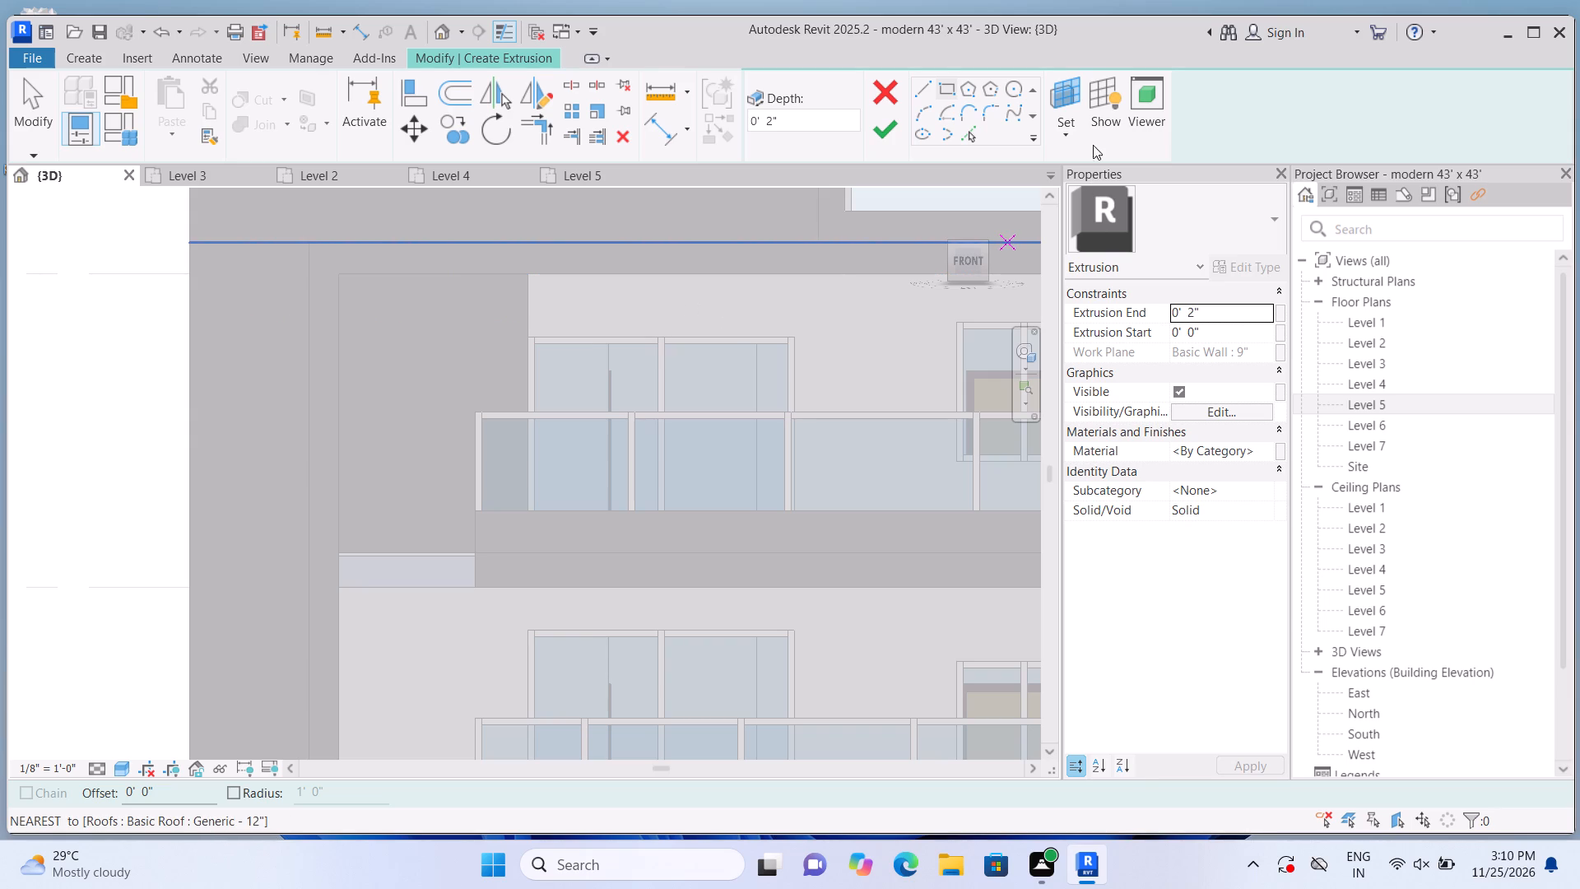
click(1064, 132)
click(1075, 192)
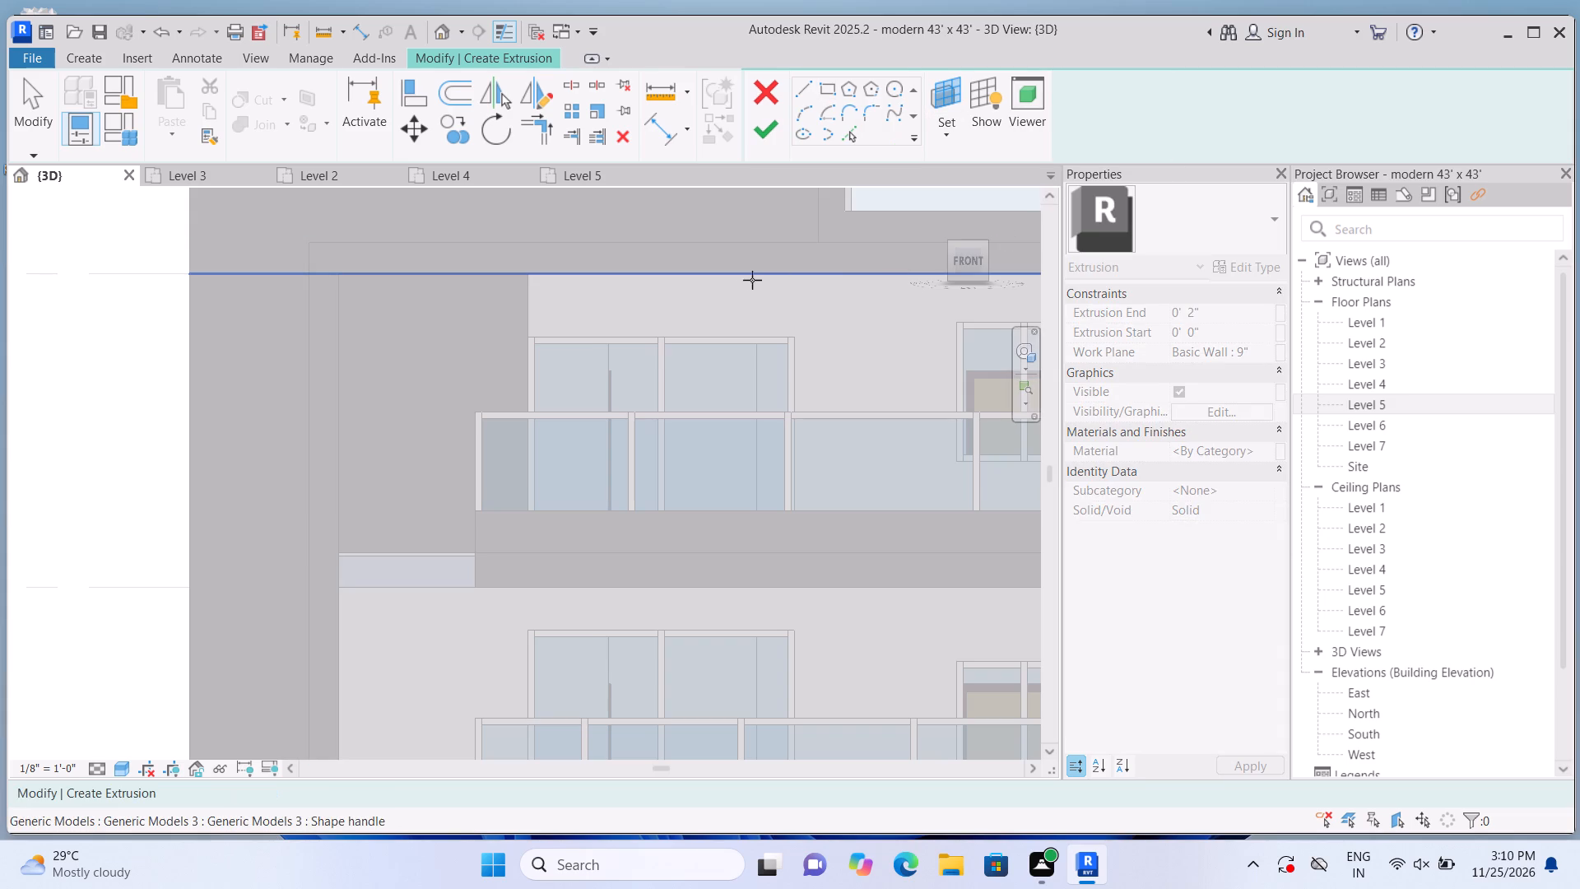
click(744, 303)
click(950, 94)
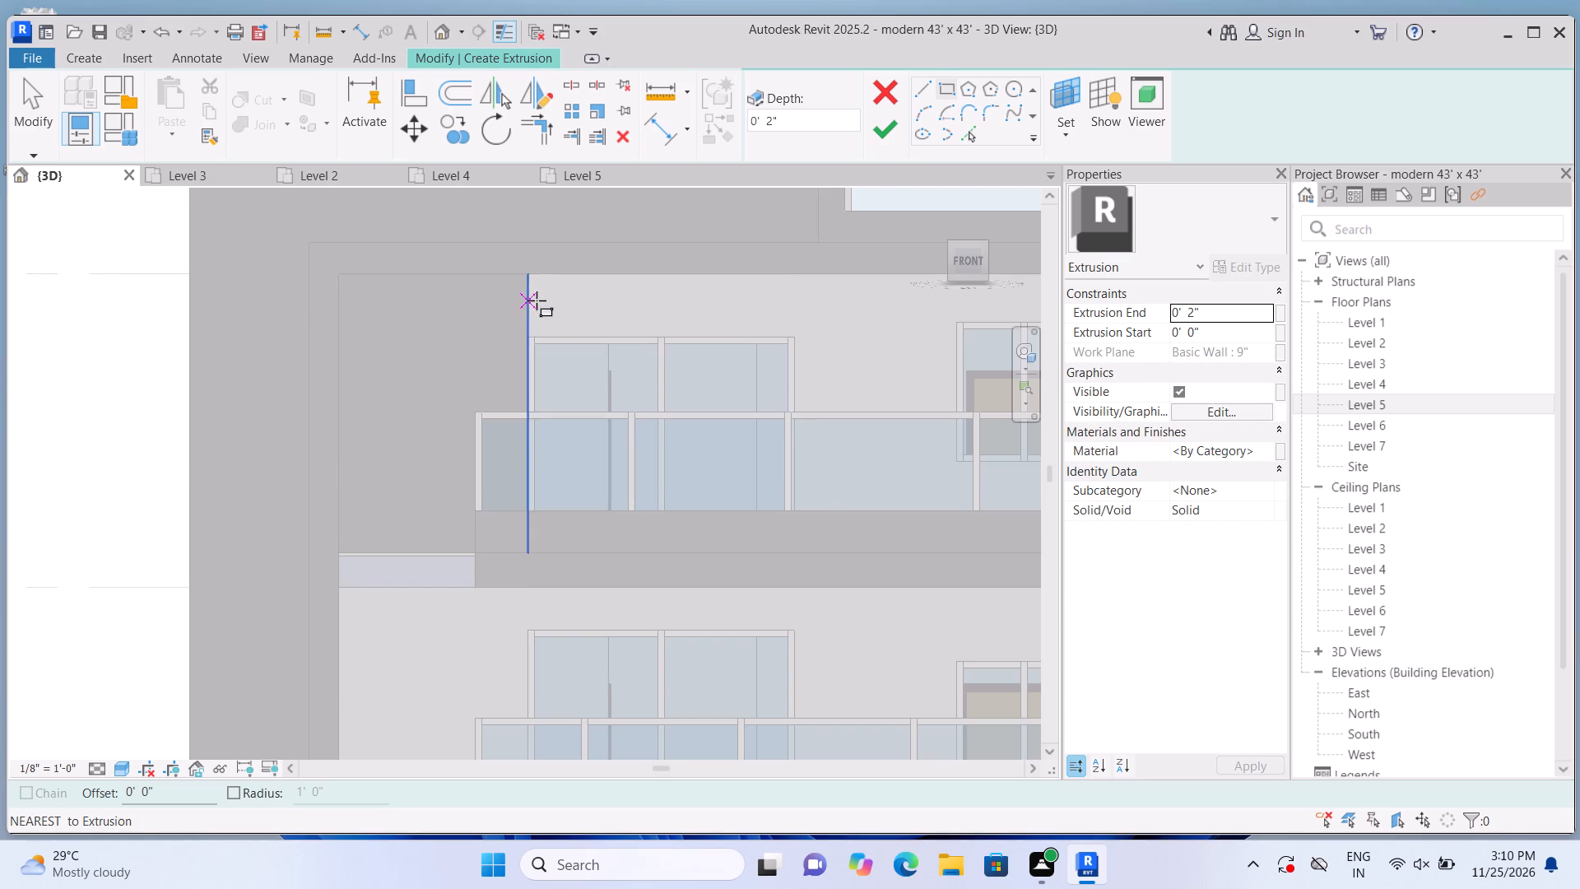
scroll(537, 300, up, 3)
click(529, 268)
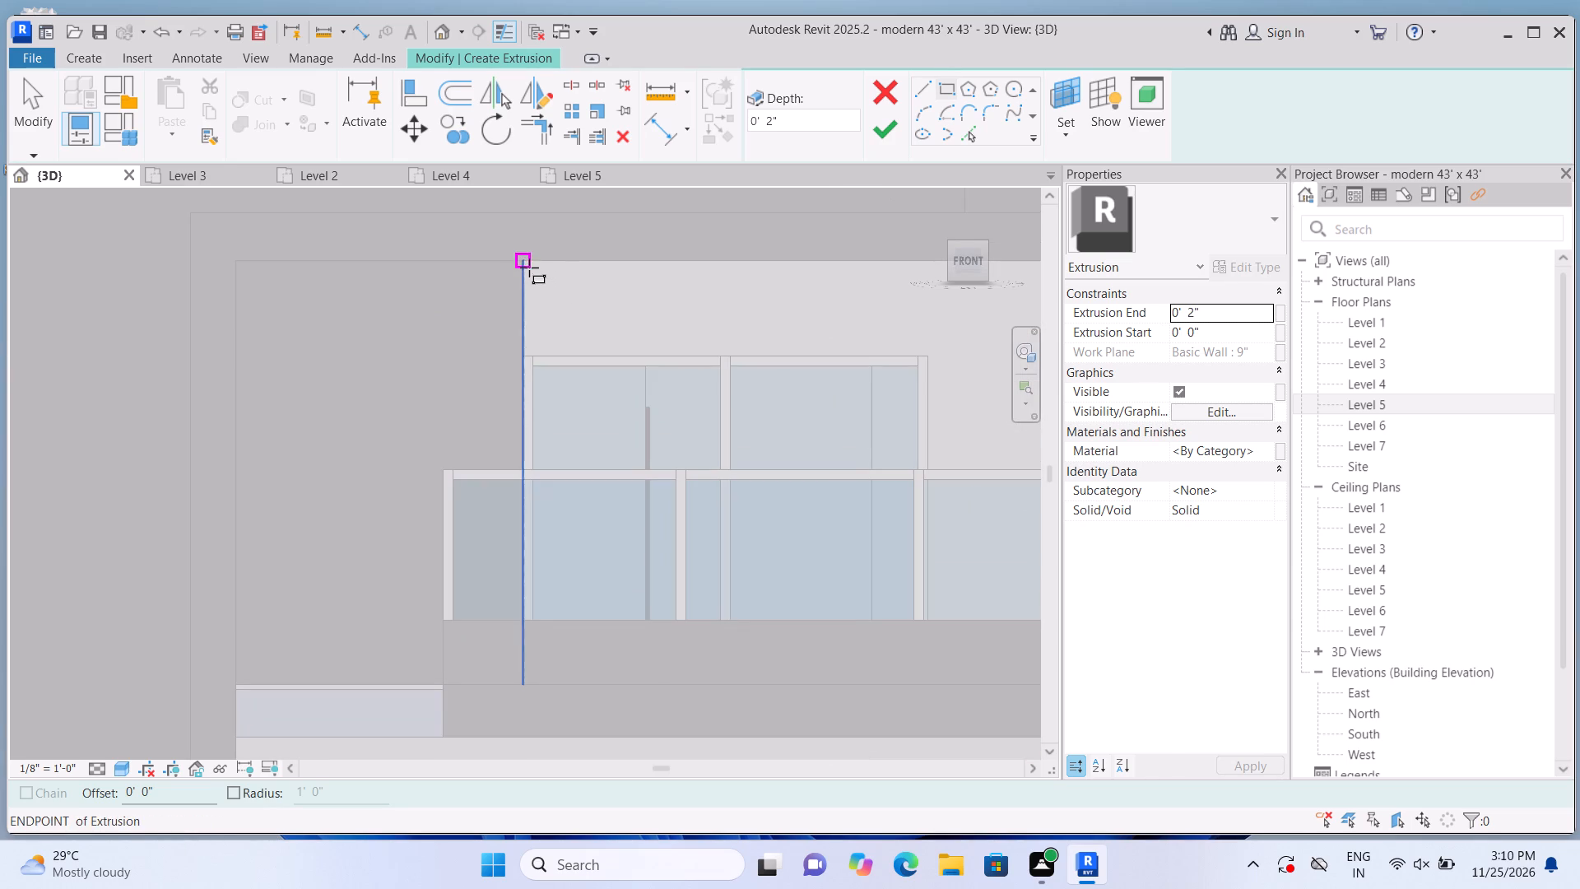
middle_drag(750, 316, 558, 317)
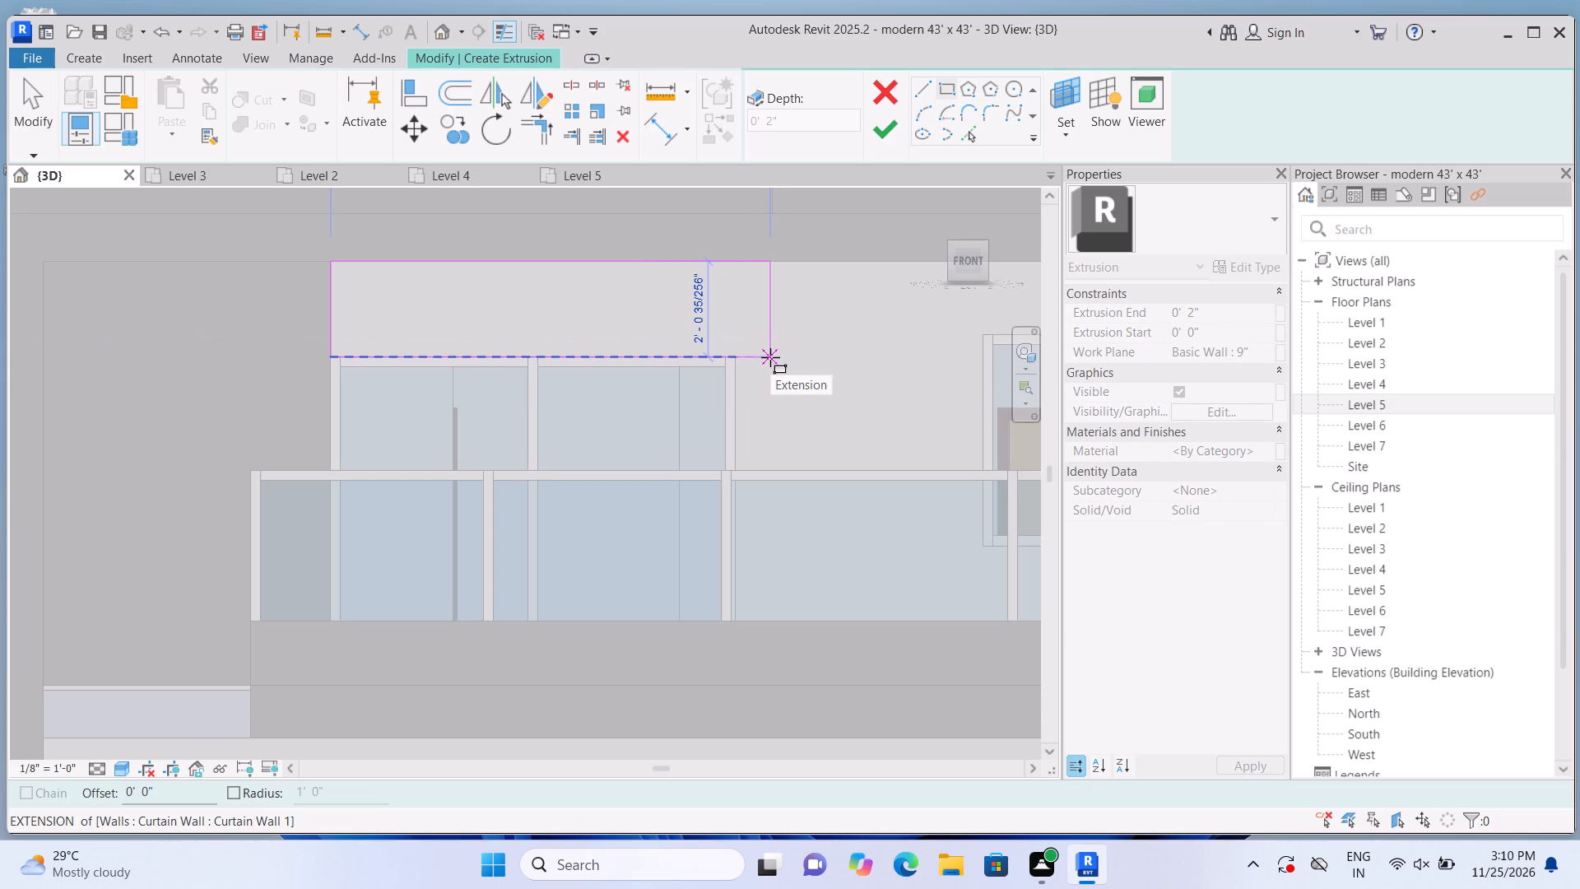
click(770, 357)
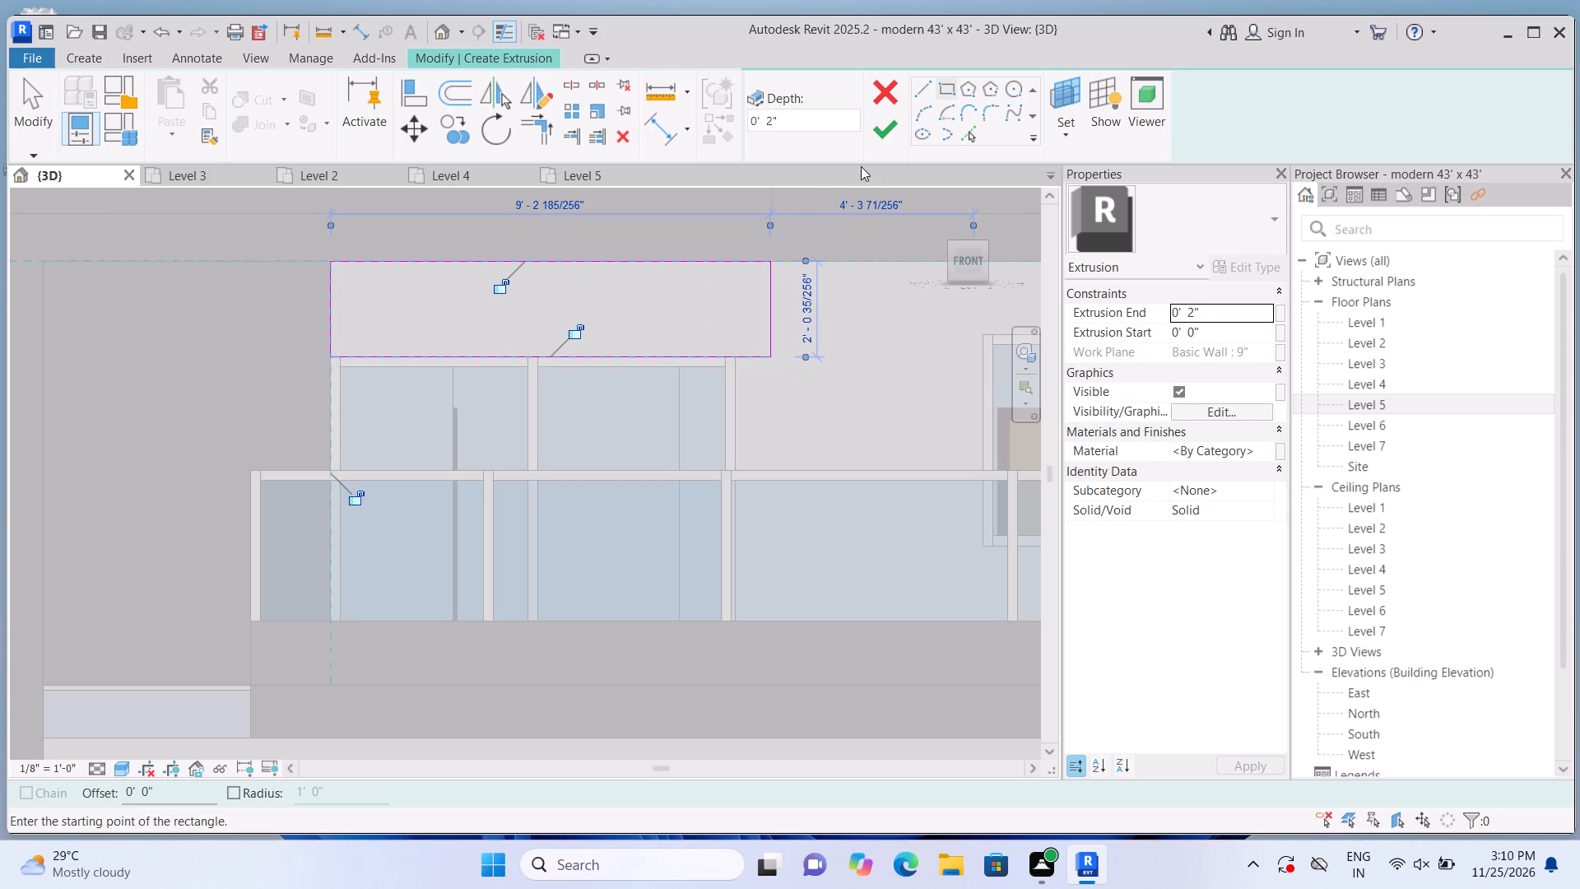
click(881, 133)
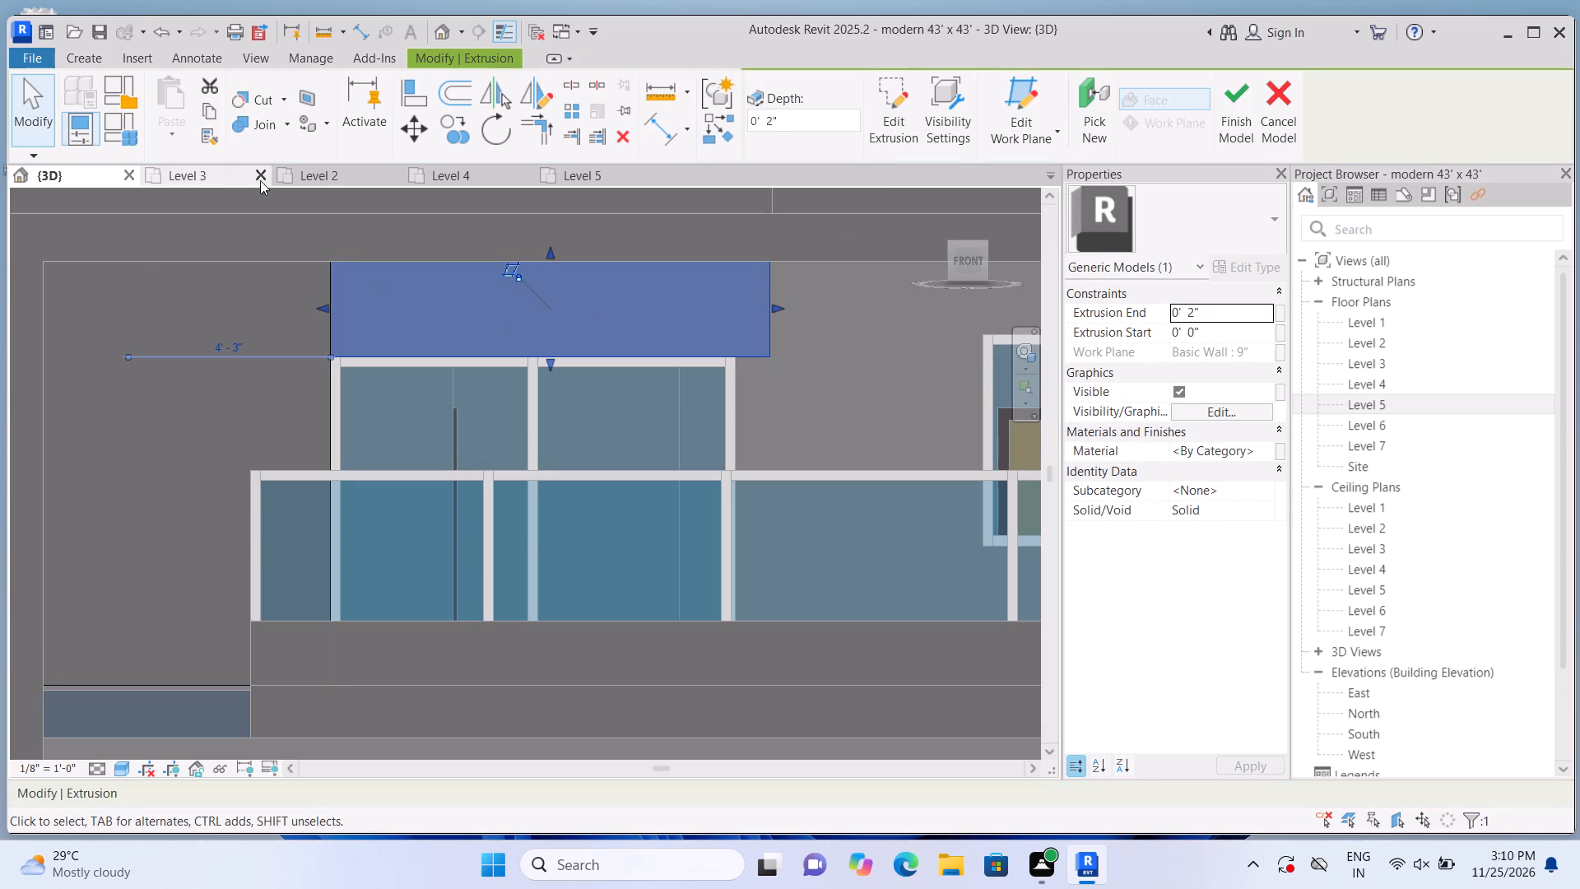
Join the side panel and the panel above the top-floor sliding window into one solid.
click(292, 127)
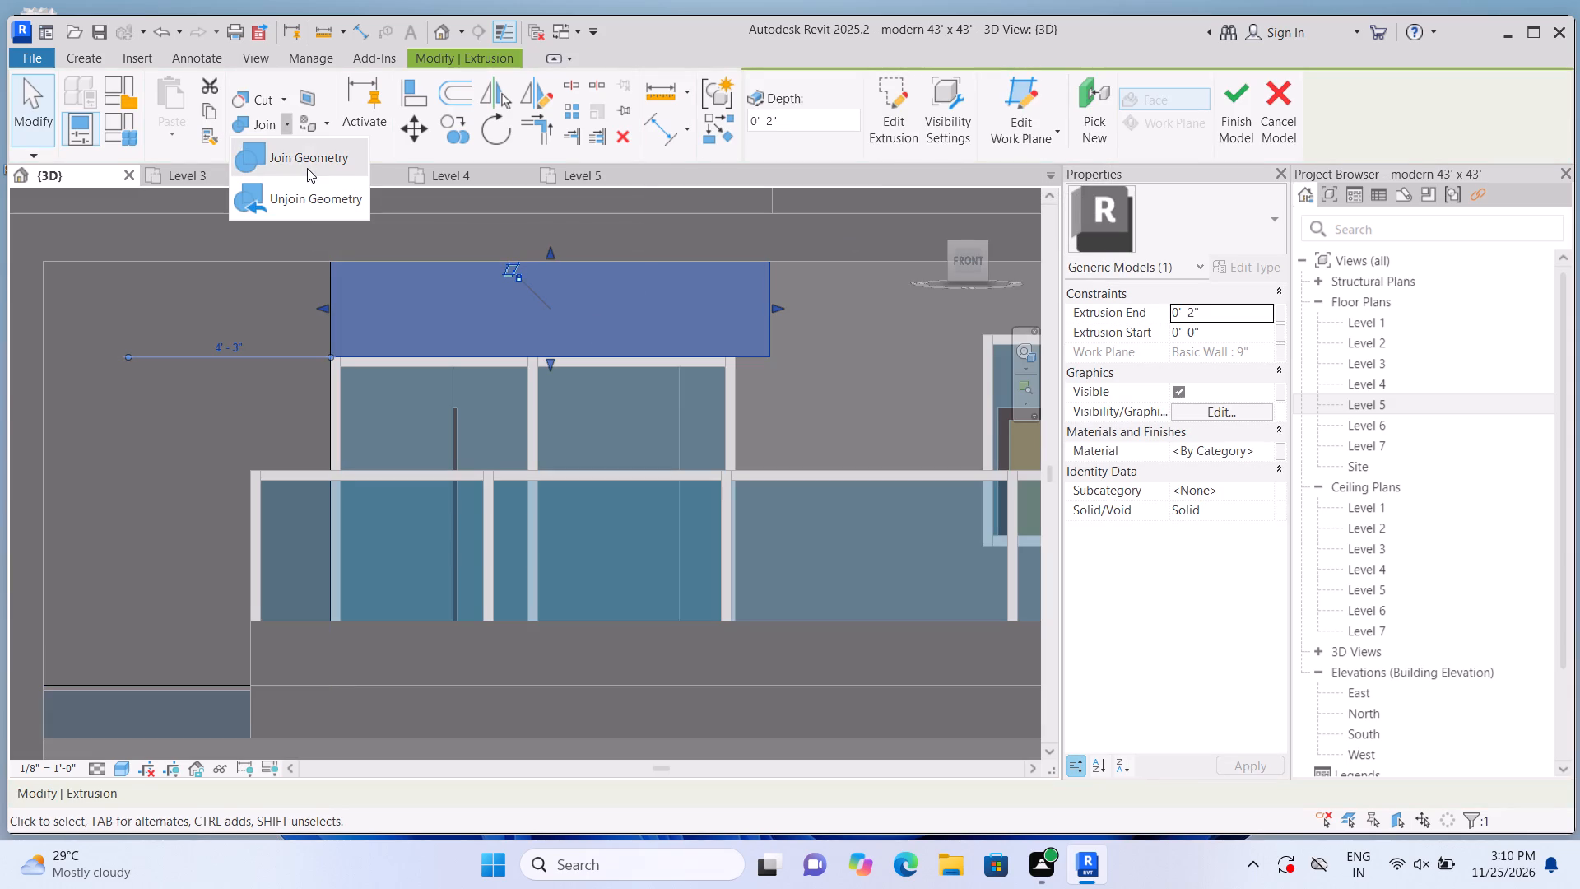
click(307, 168)
click(311, 314)
click(360, 310)
scroll(611, 230, down, 1)
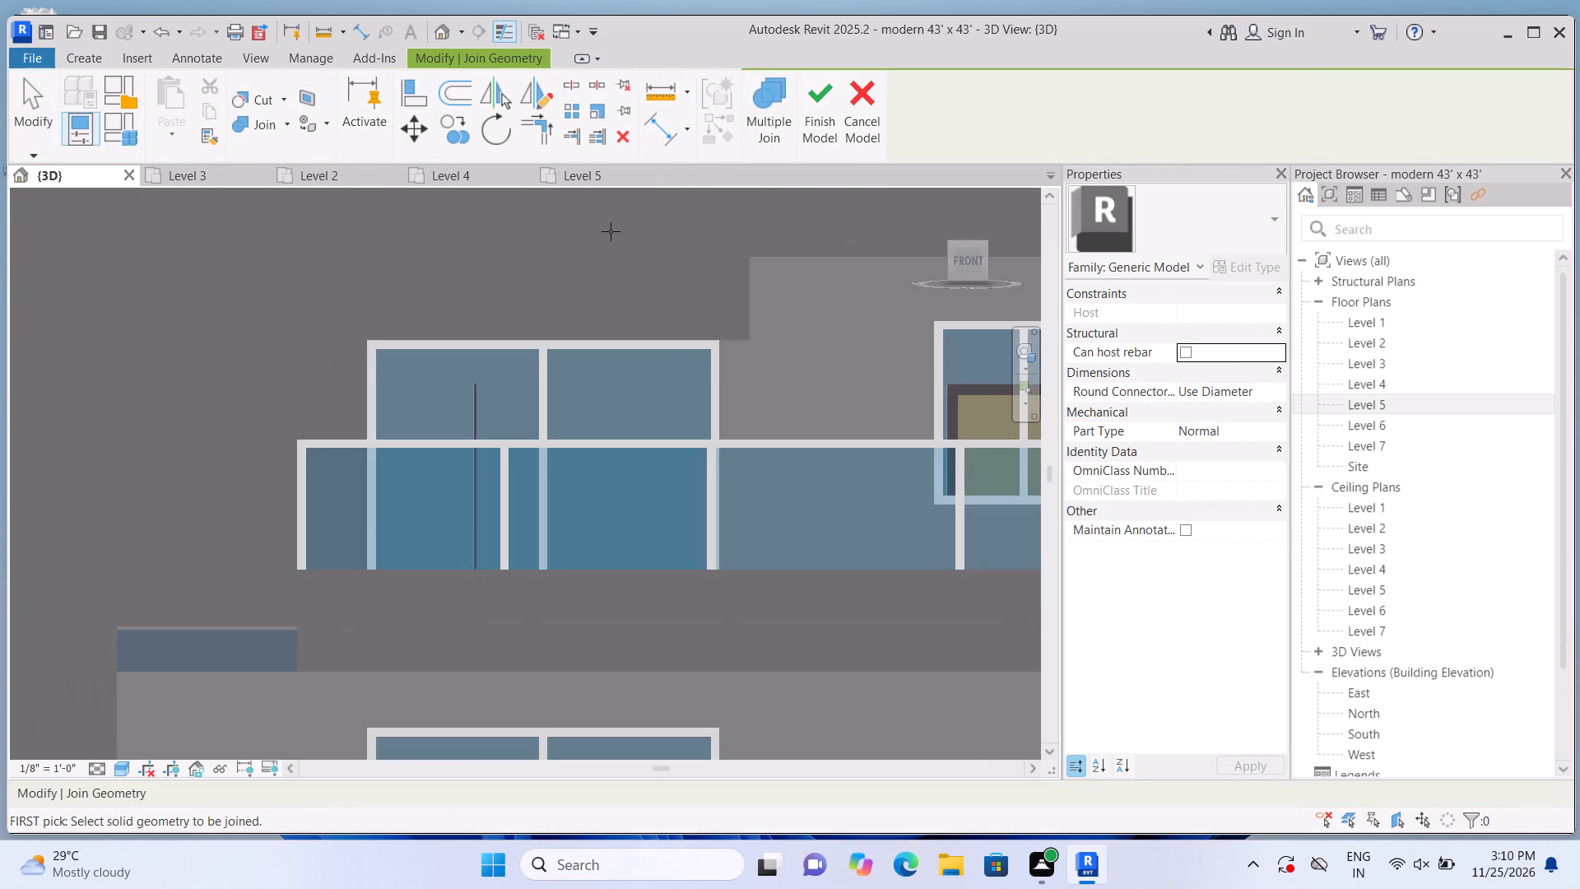
scroll(611, 239, down, 1)
middle_drag(456, 257, 425, 319)
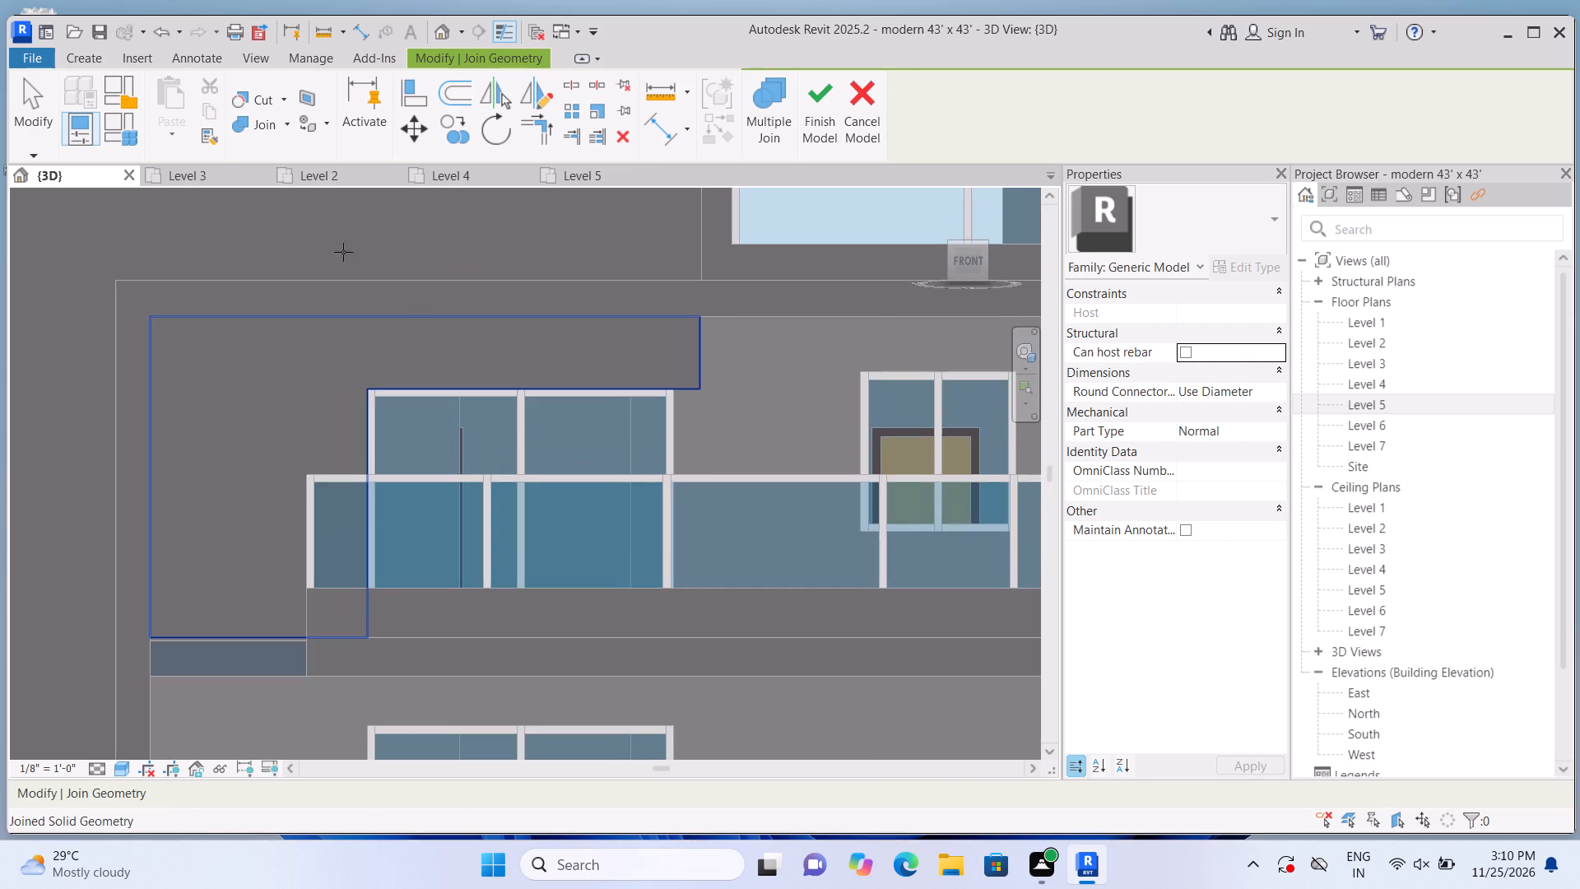
Extrude a narrow 2" panel, about 6'-11" high, on the top-floor wall along the sliding window's other side, below the upper panel's free end.
click(81, 53)
click(170, 102)
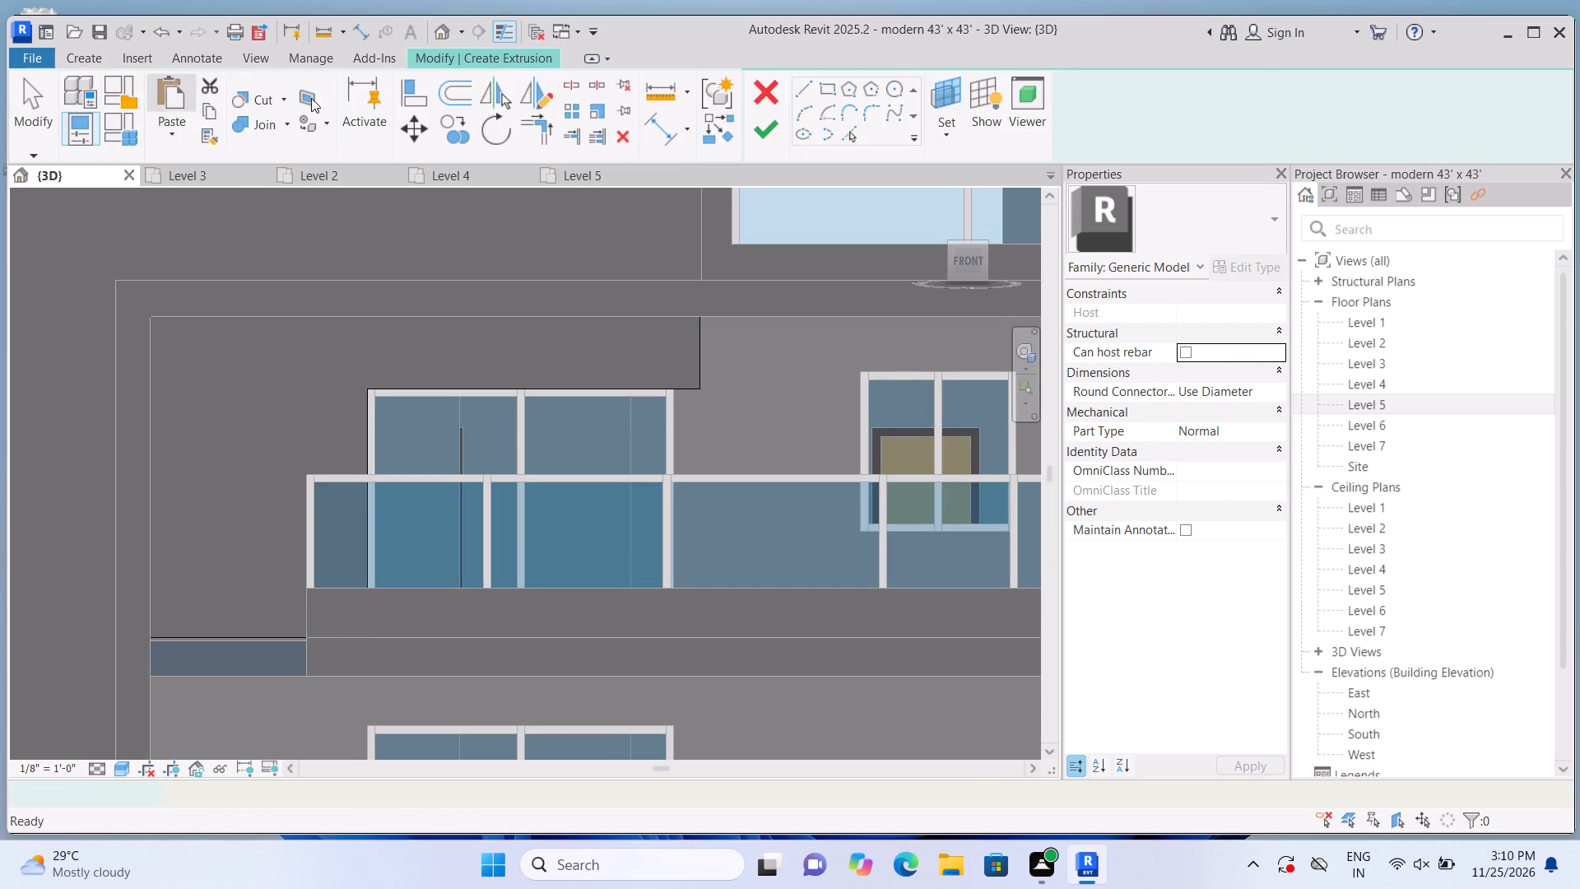
click(1062, 140)
click(1077, 204)
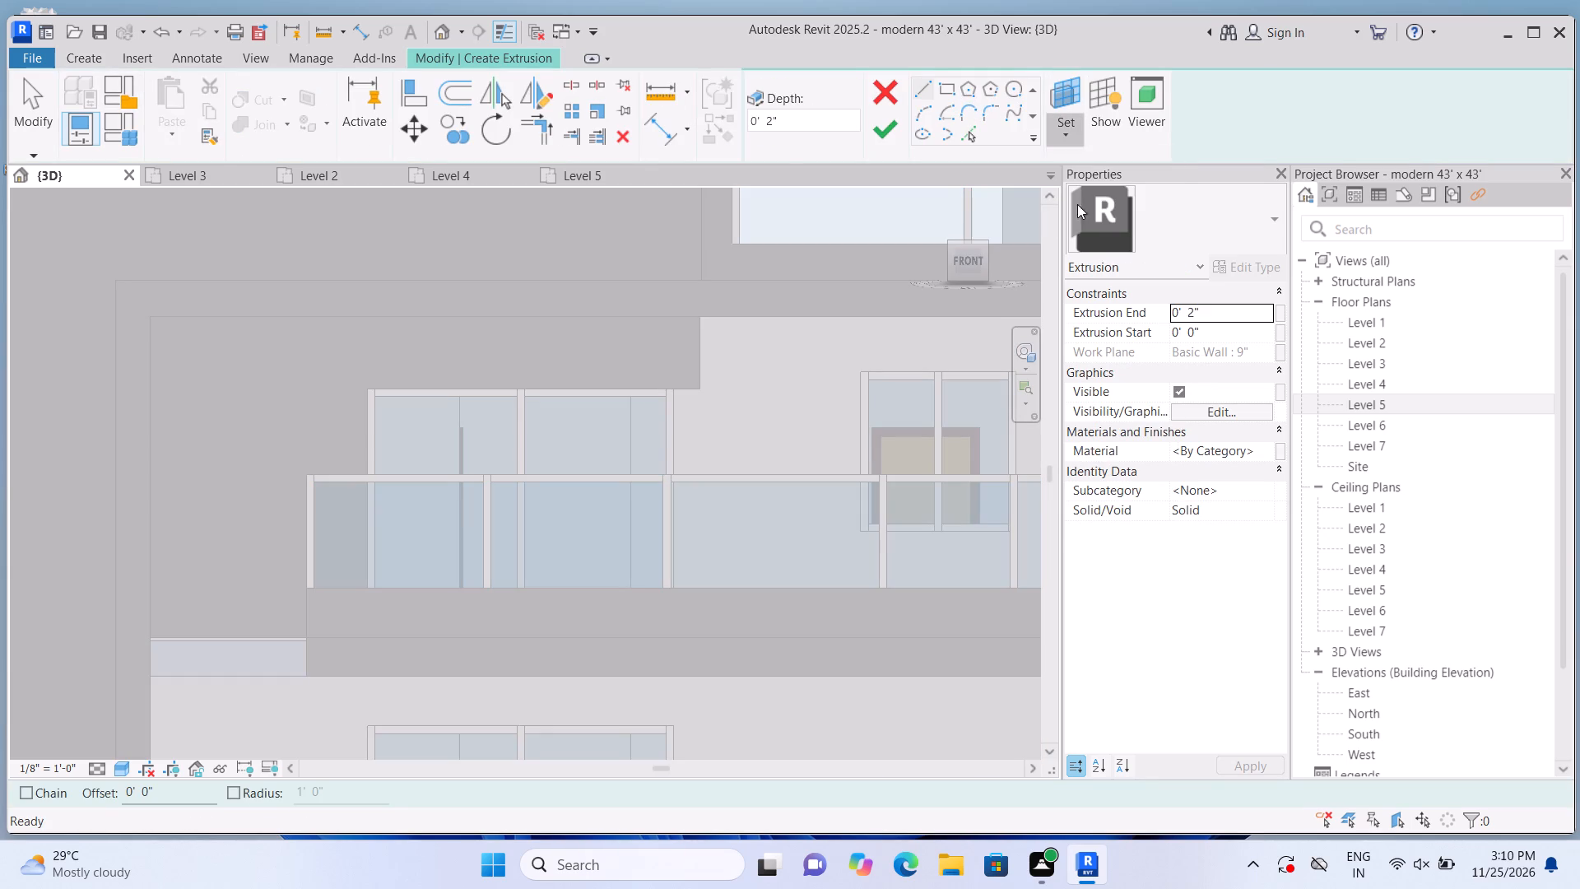
double_click(772, 417)
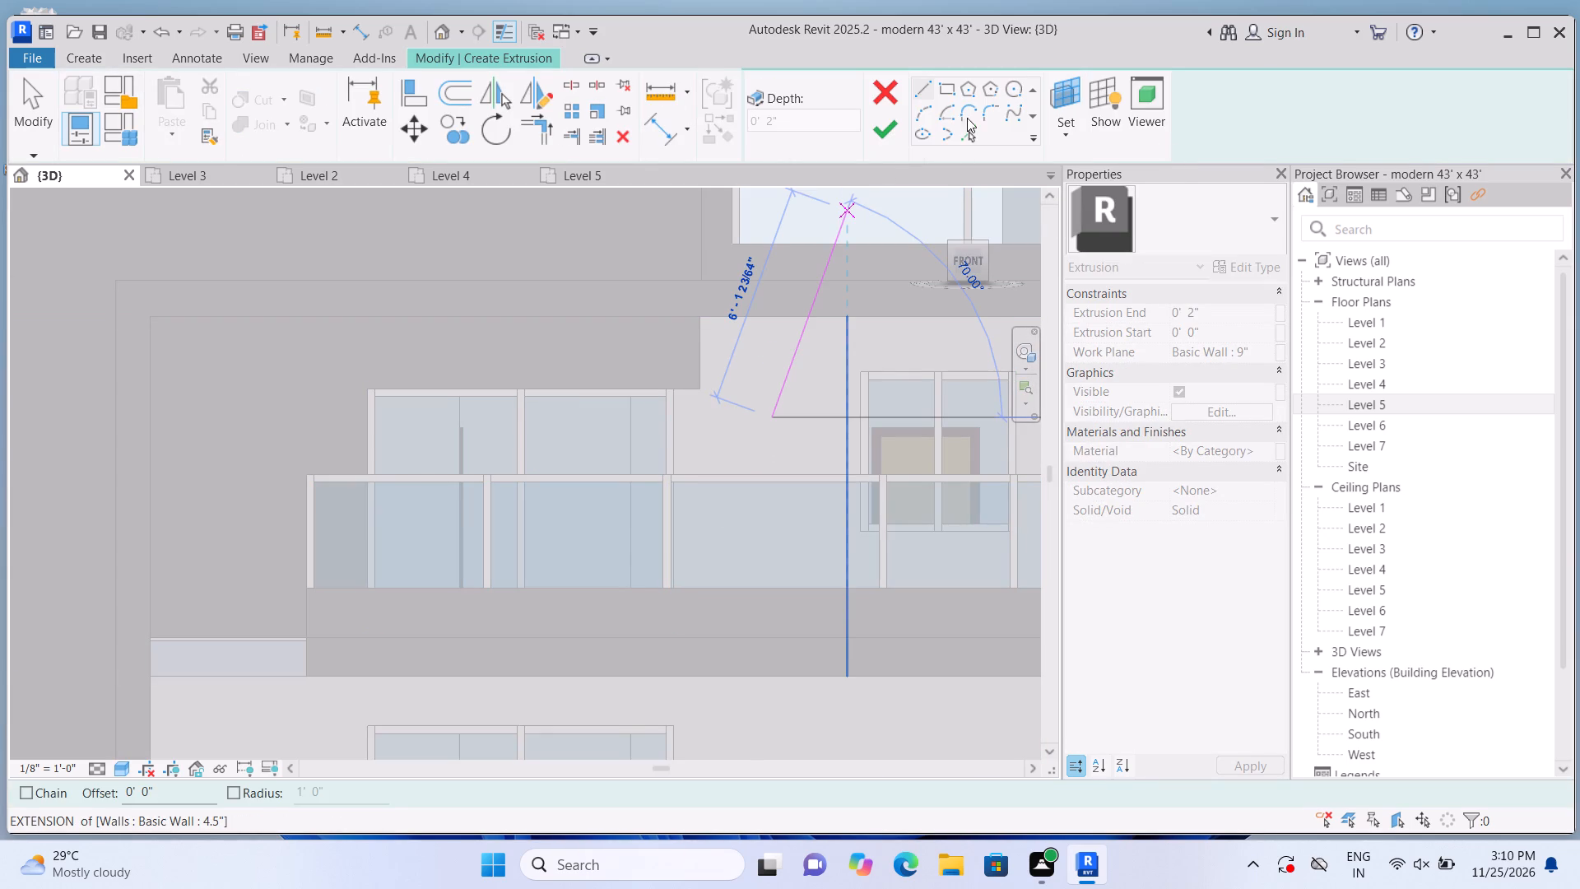
click(946, 95)
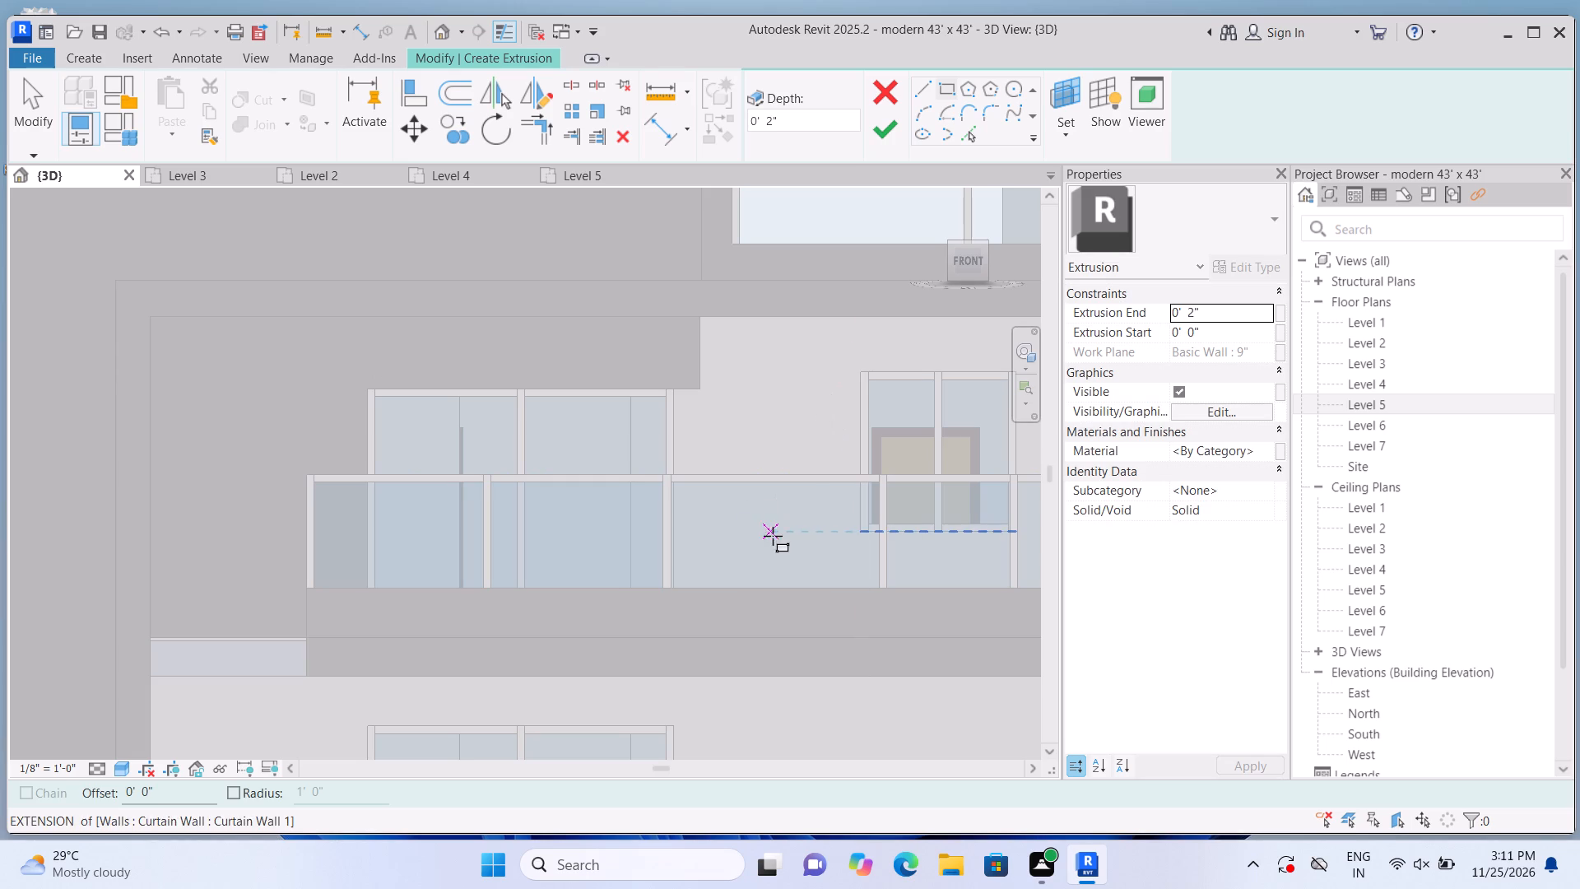
middle_drag(776, 503, 789, 424)
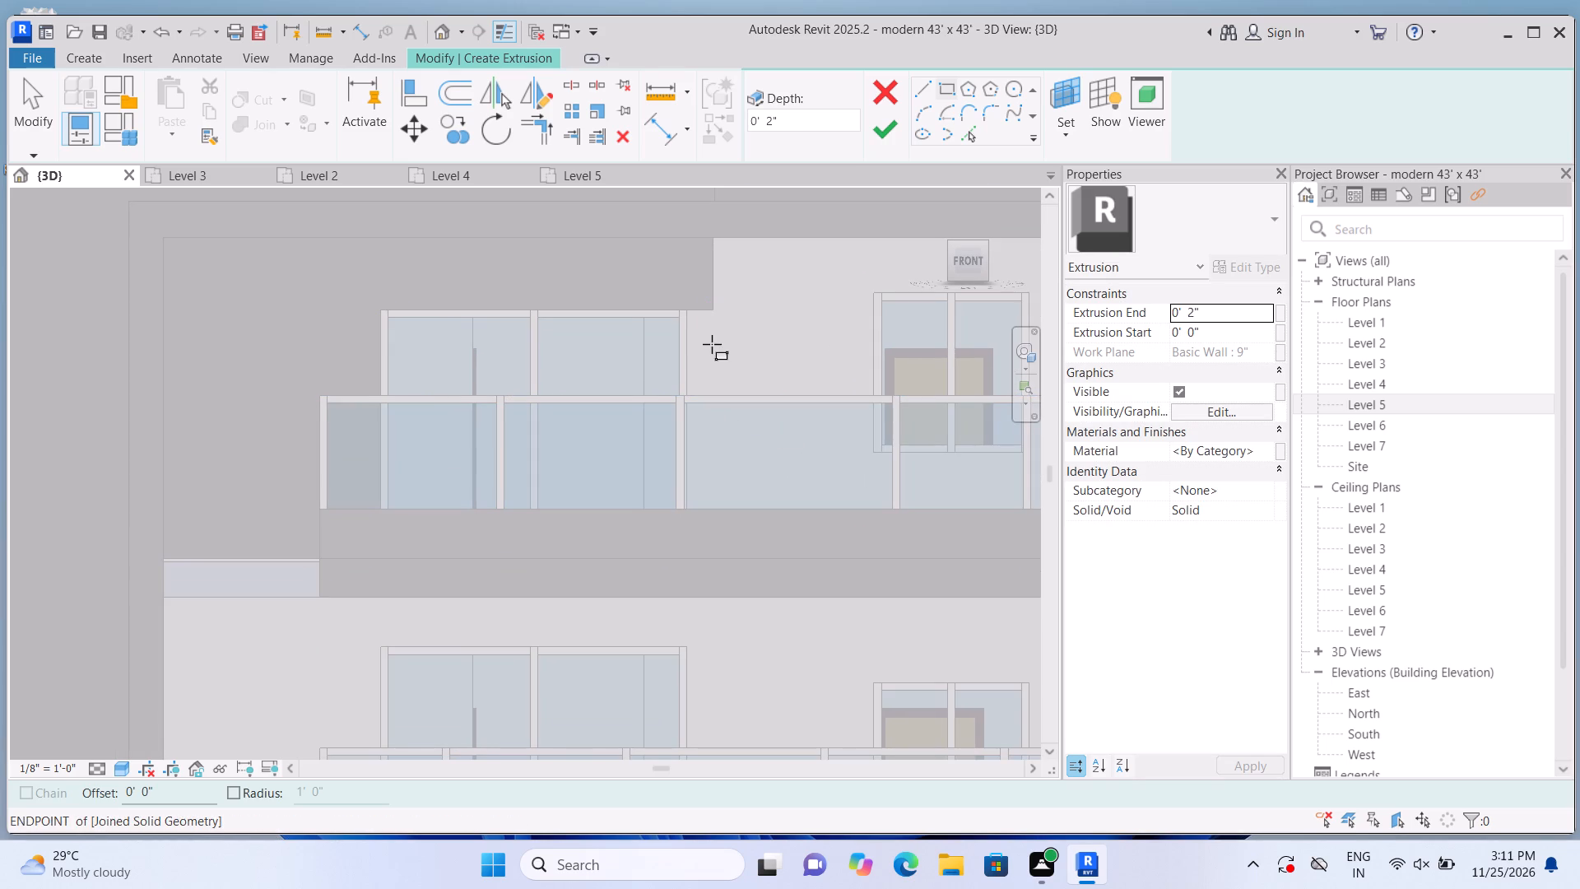
click(692, 306)
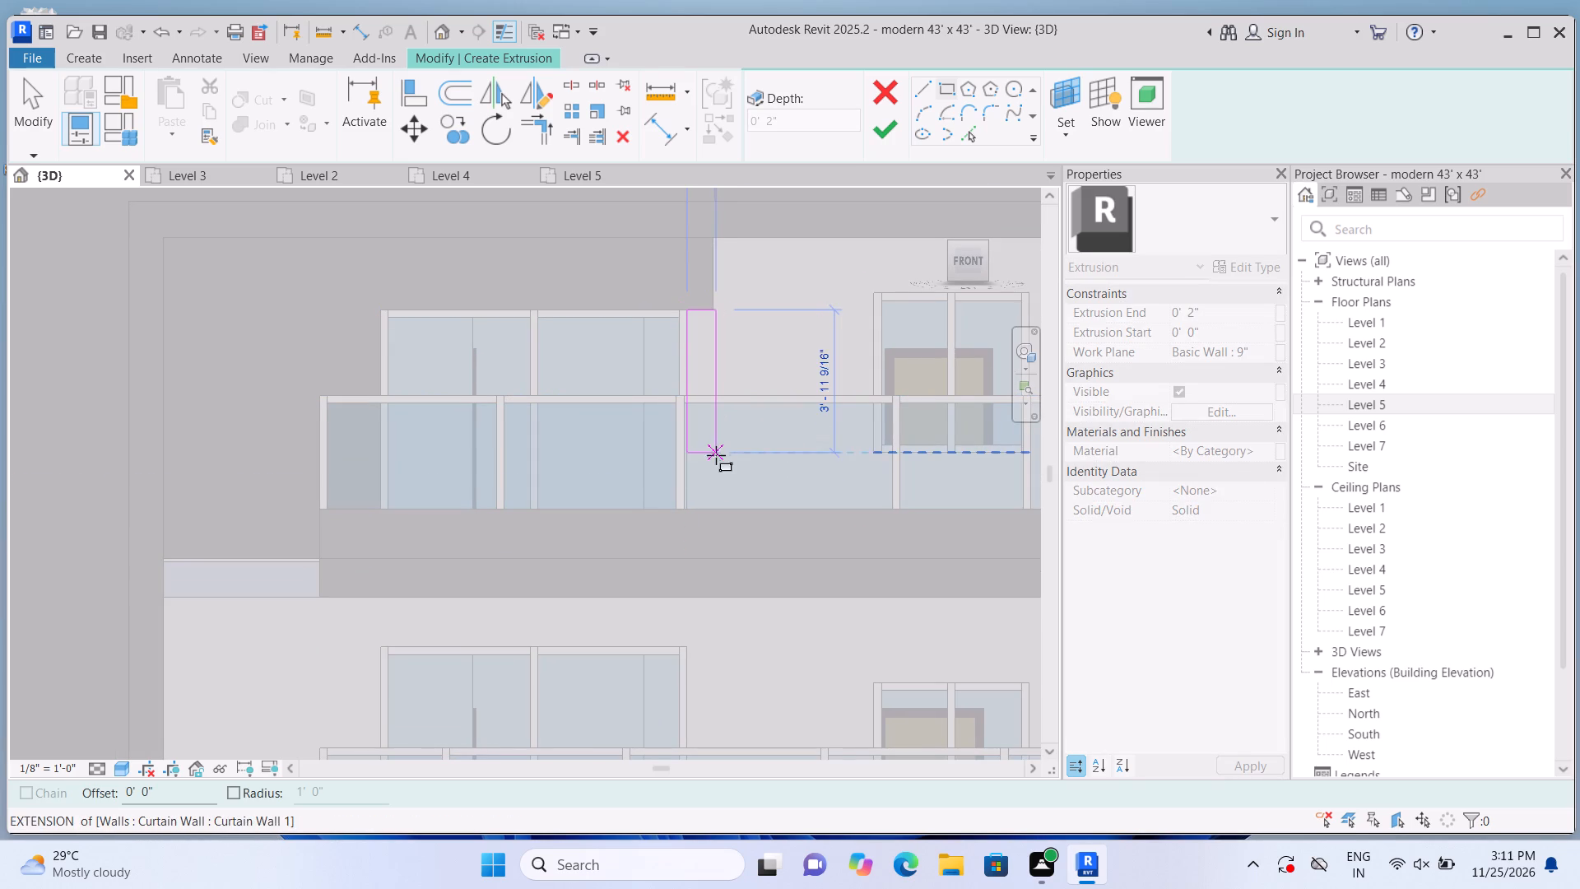
scroll(713, 528, up, 2)
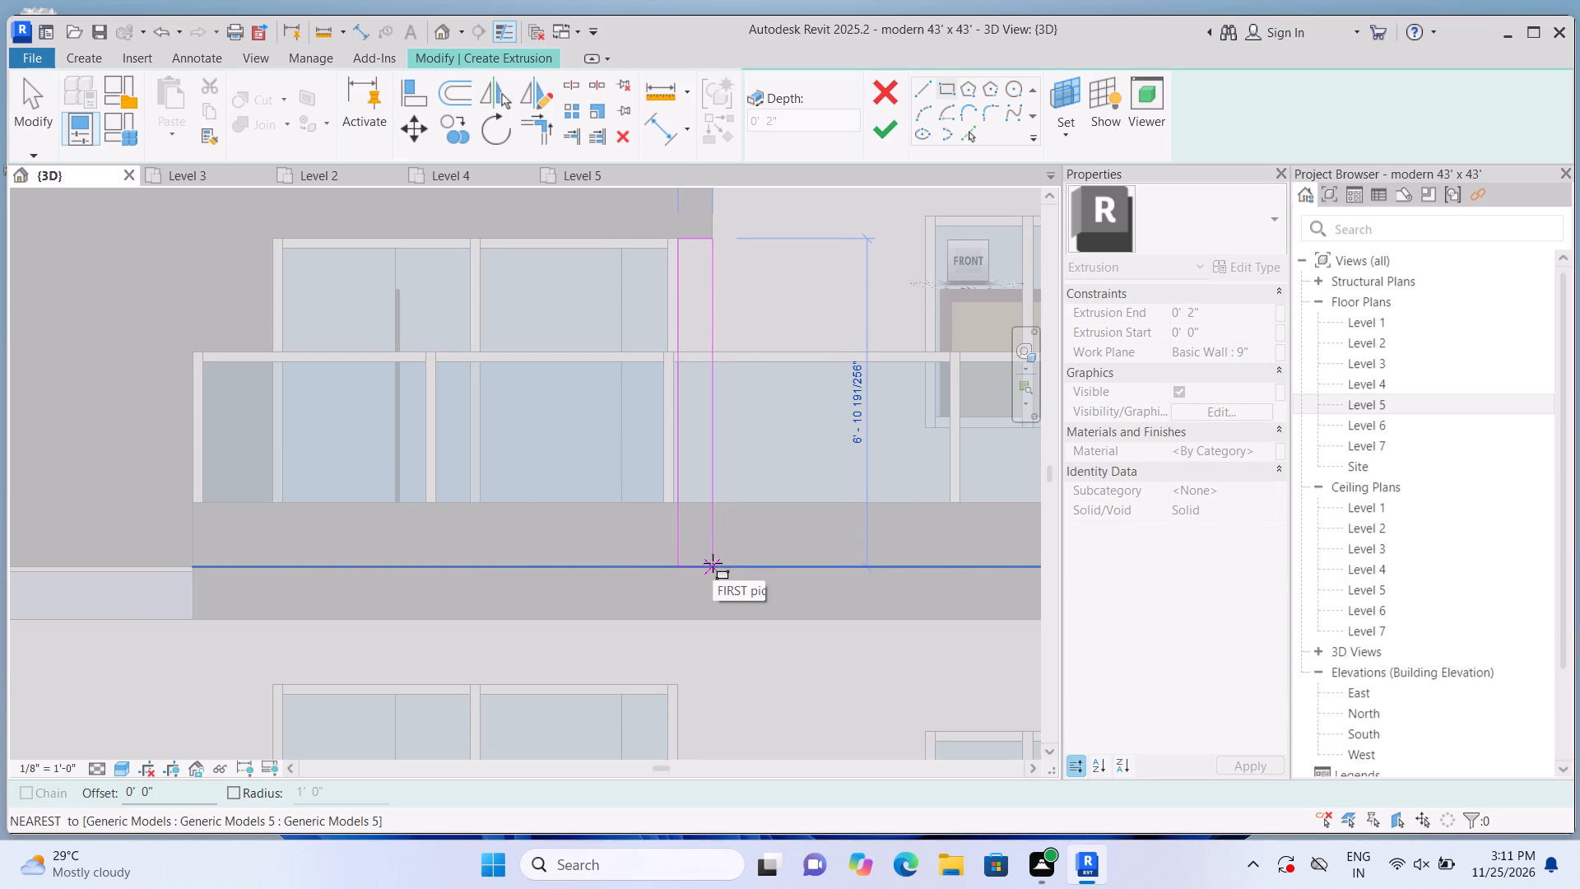
click(713, 563)
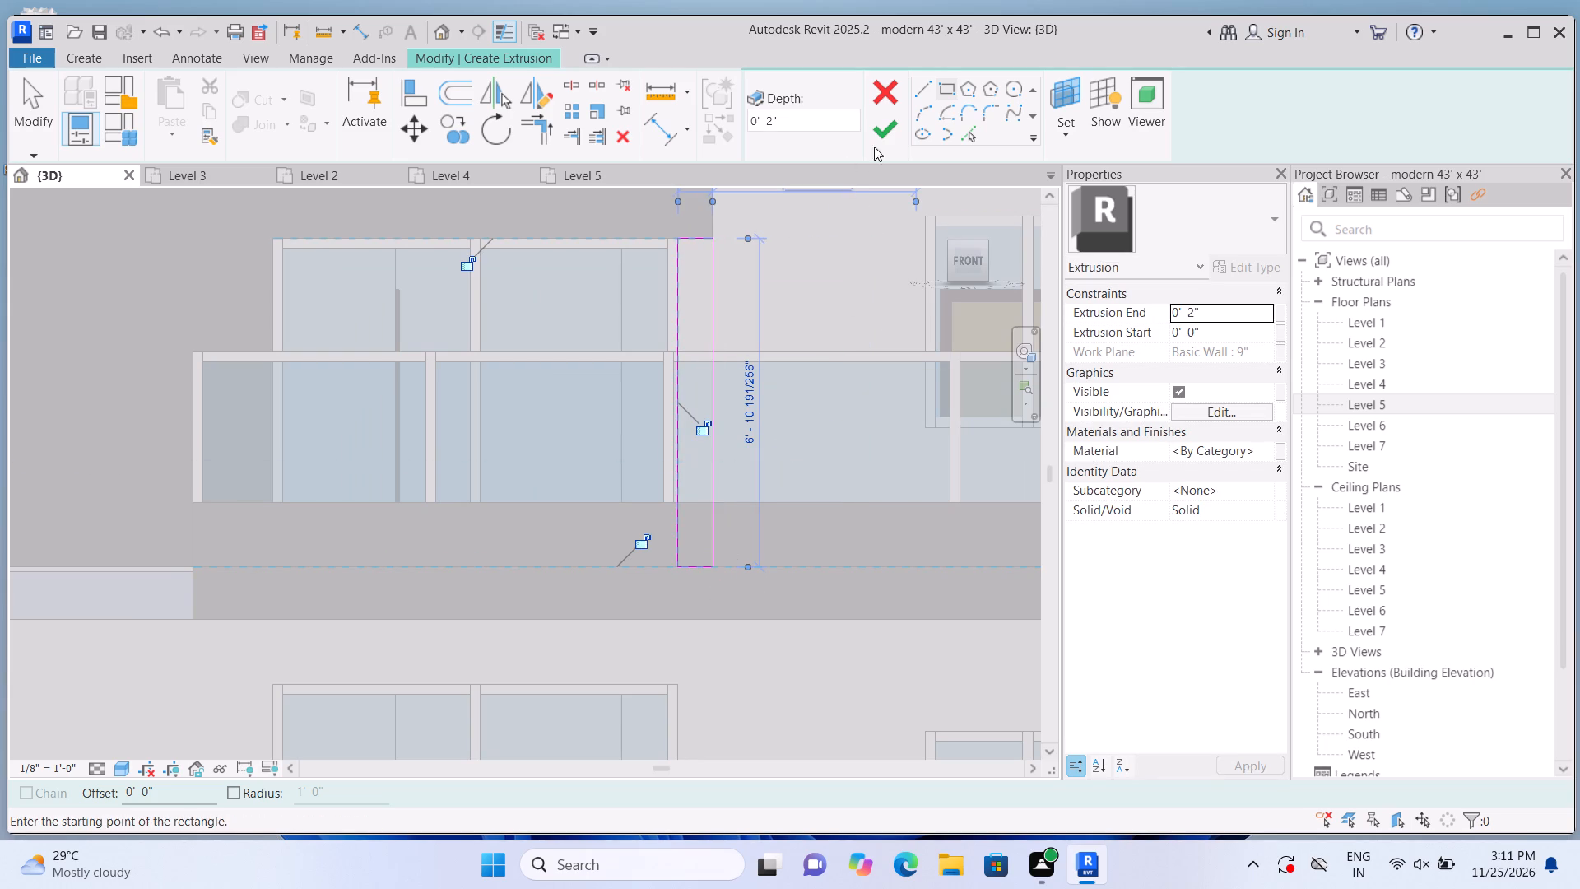
click(880, 133)
Join the narrow strip beside the top-floor sliding window to the panel above the window.
middle_drag(818, 307, 832, 395)
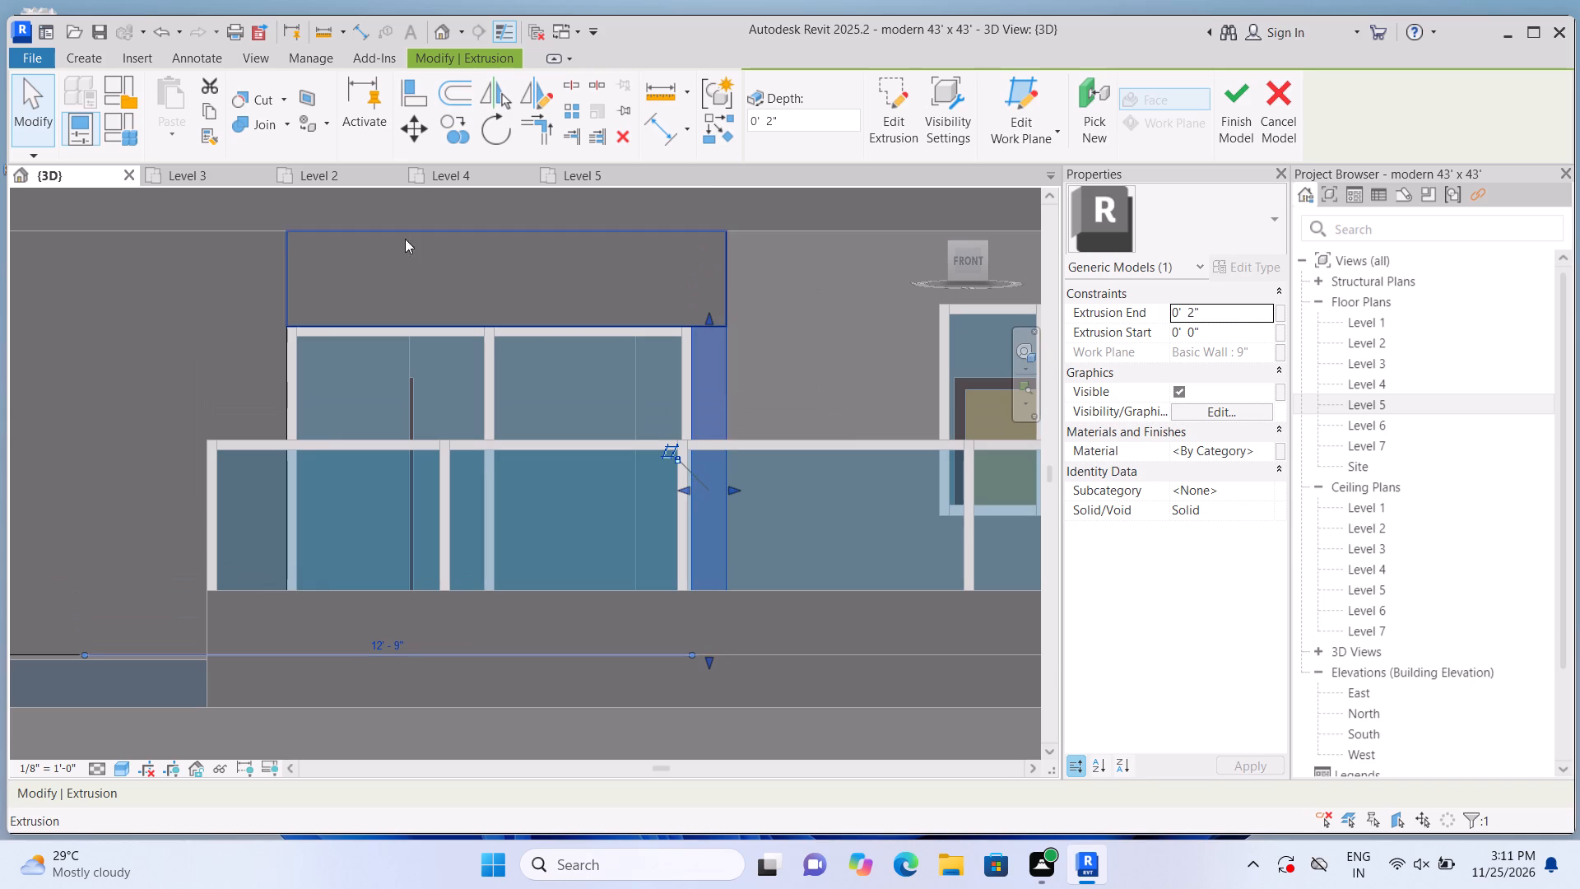
click(295, 127)
click(291, 125)
click(294, 142)
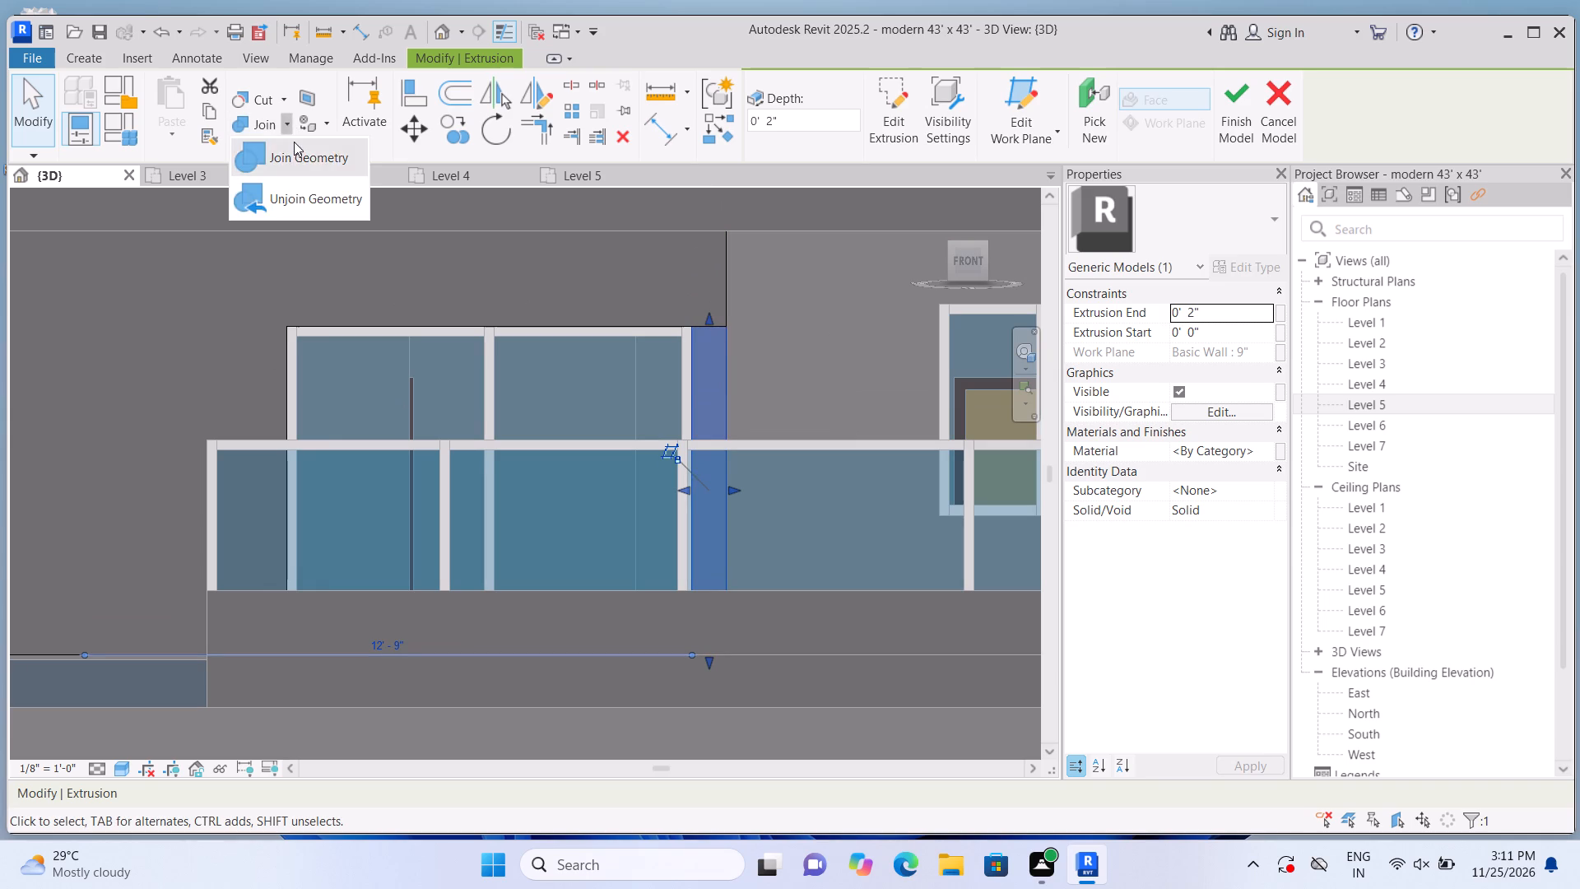
click(718, 396)
click(695, 291)
Extrude a 2" panel on the middle-floor wall from the joined panel's base to the frame's lower band, about 4'-4" wide and 11'-10" high.
scroll(755, 300, down, 1)
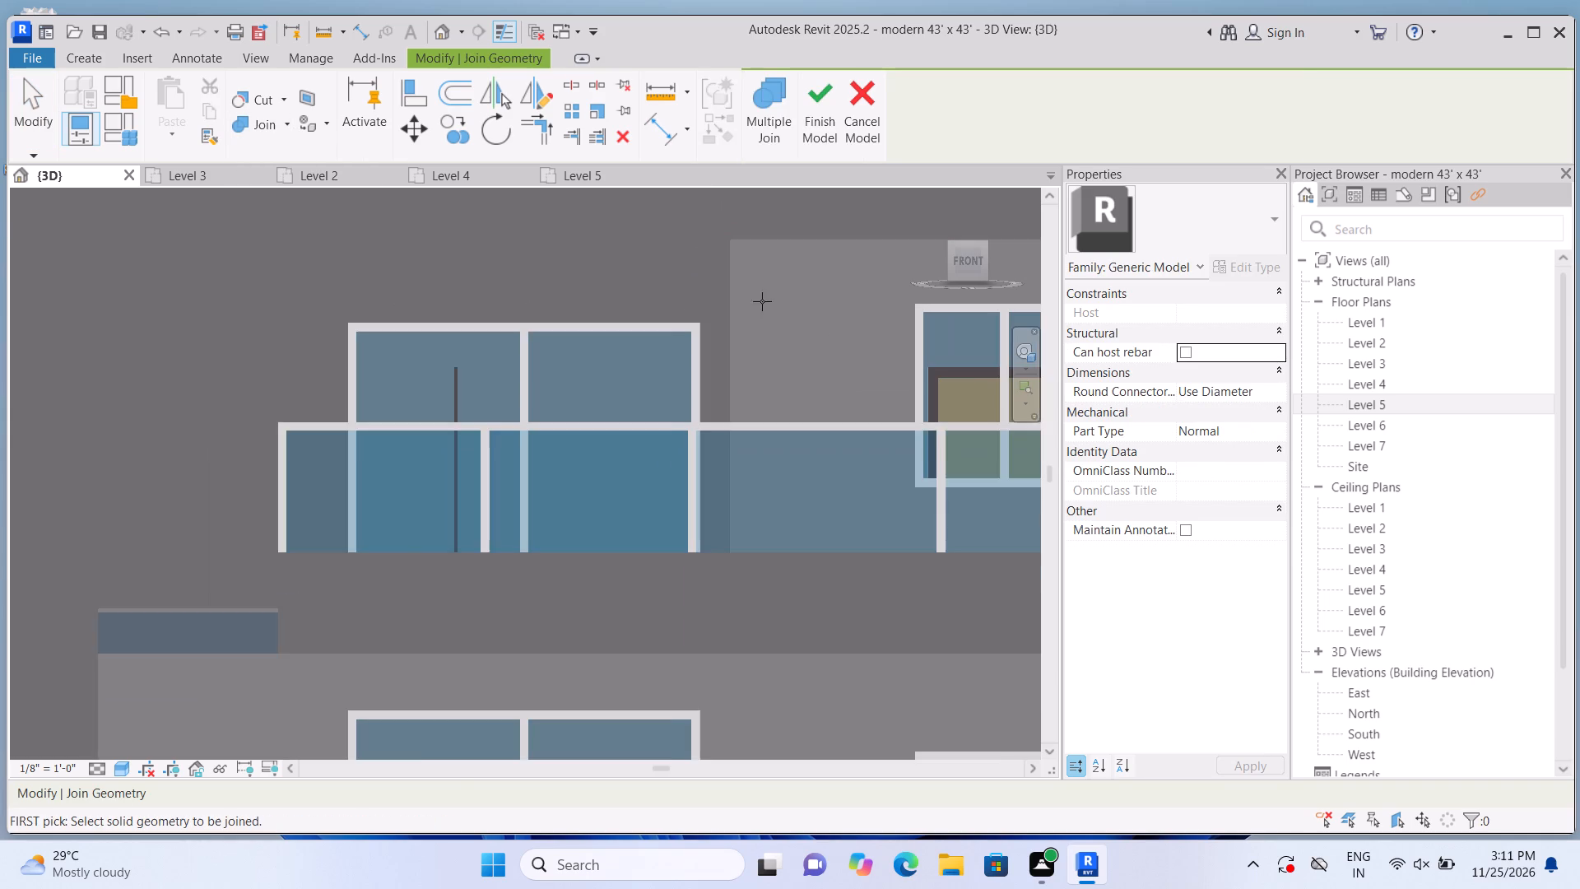
scroll(799, 365, down, 2)
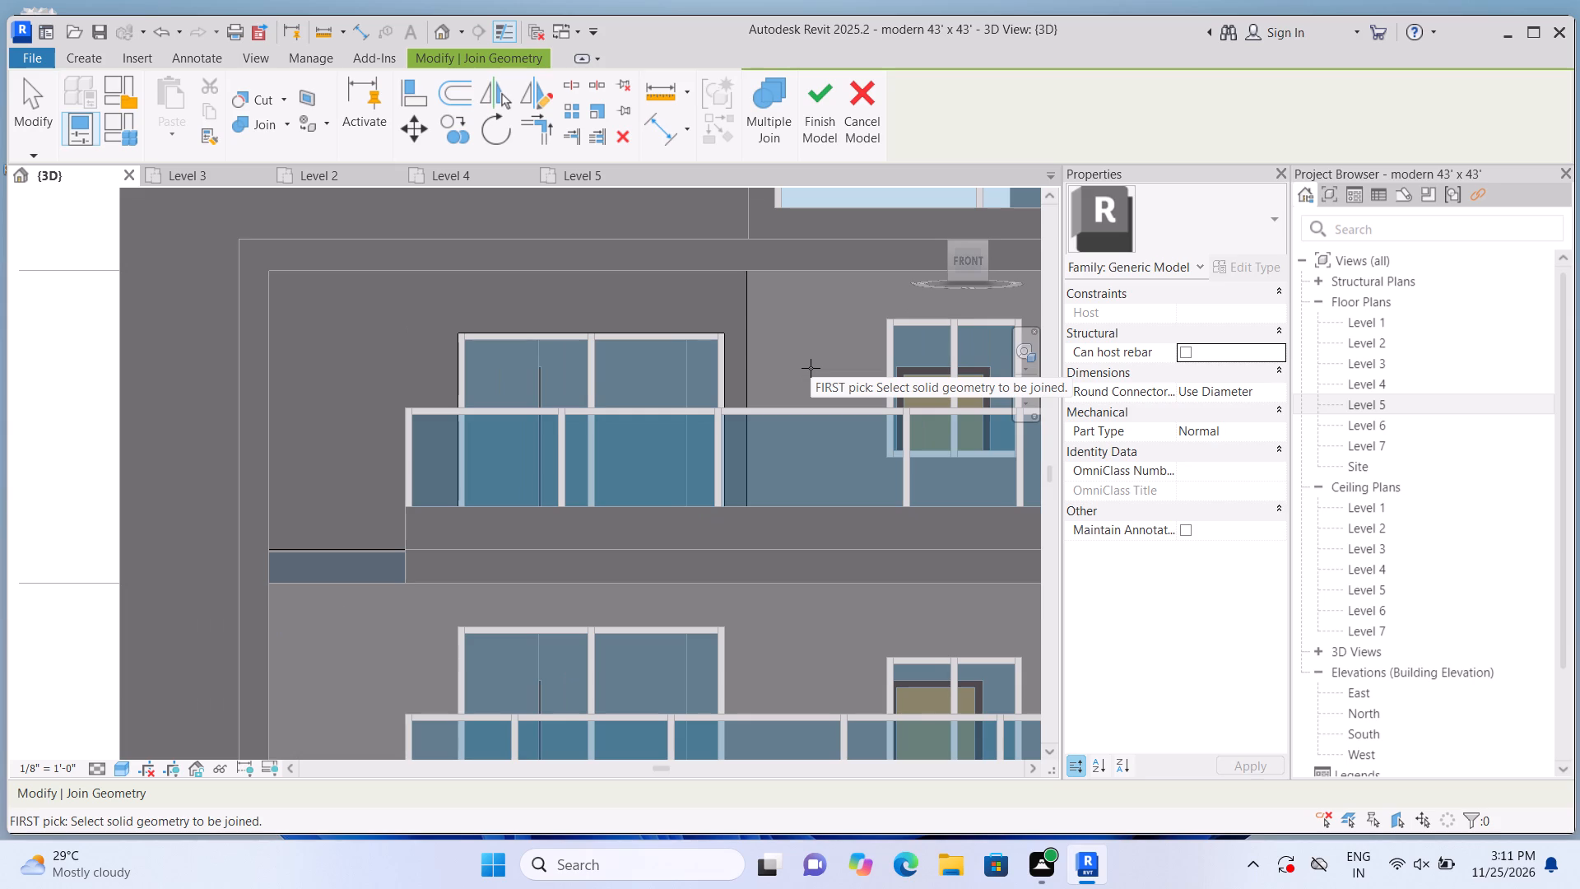
middle_drag(811, 393, 787, 273)
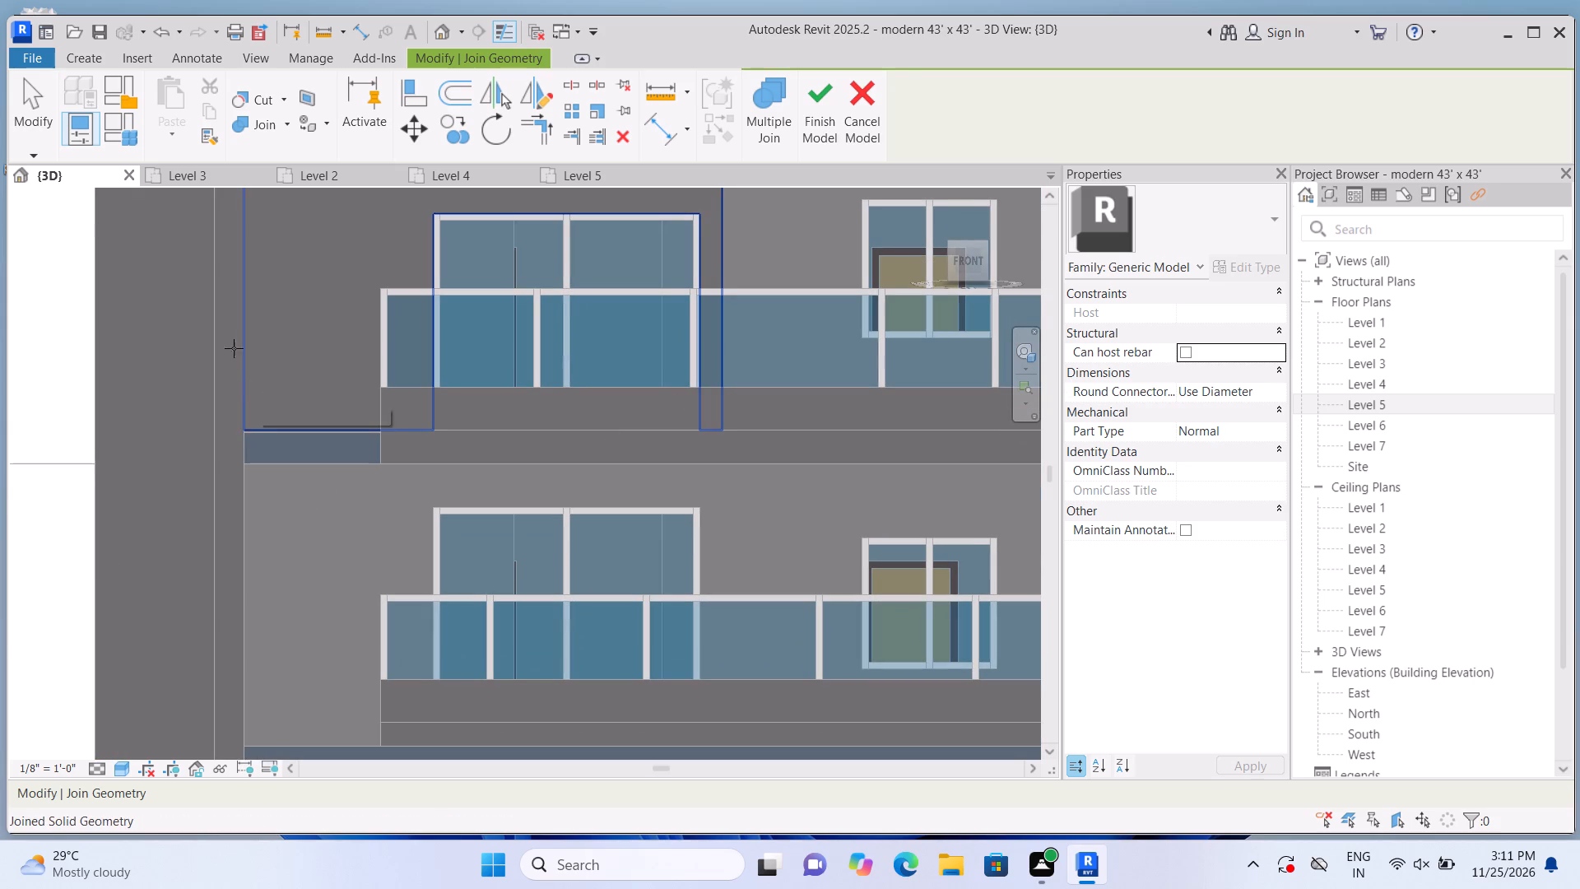
click(91, 61)
click(173, 88)
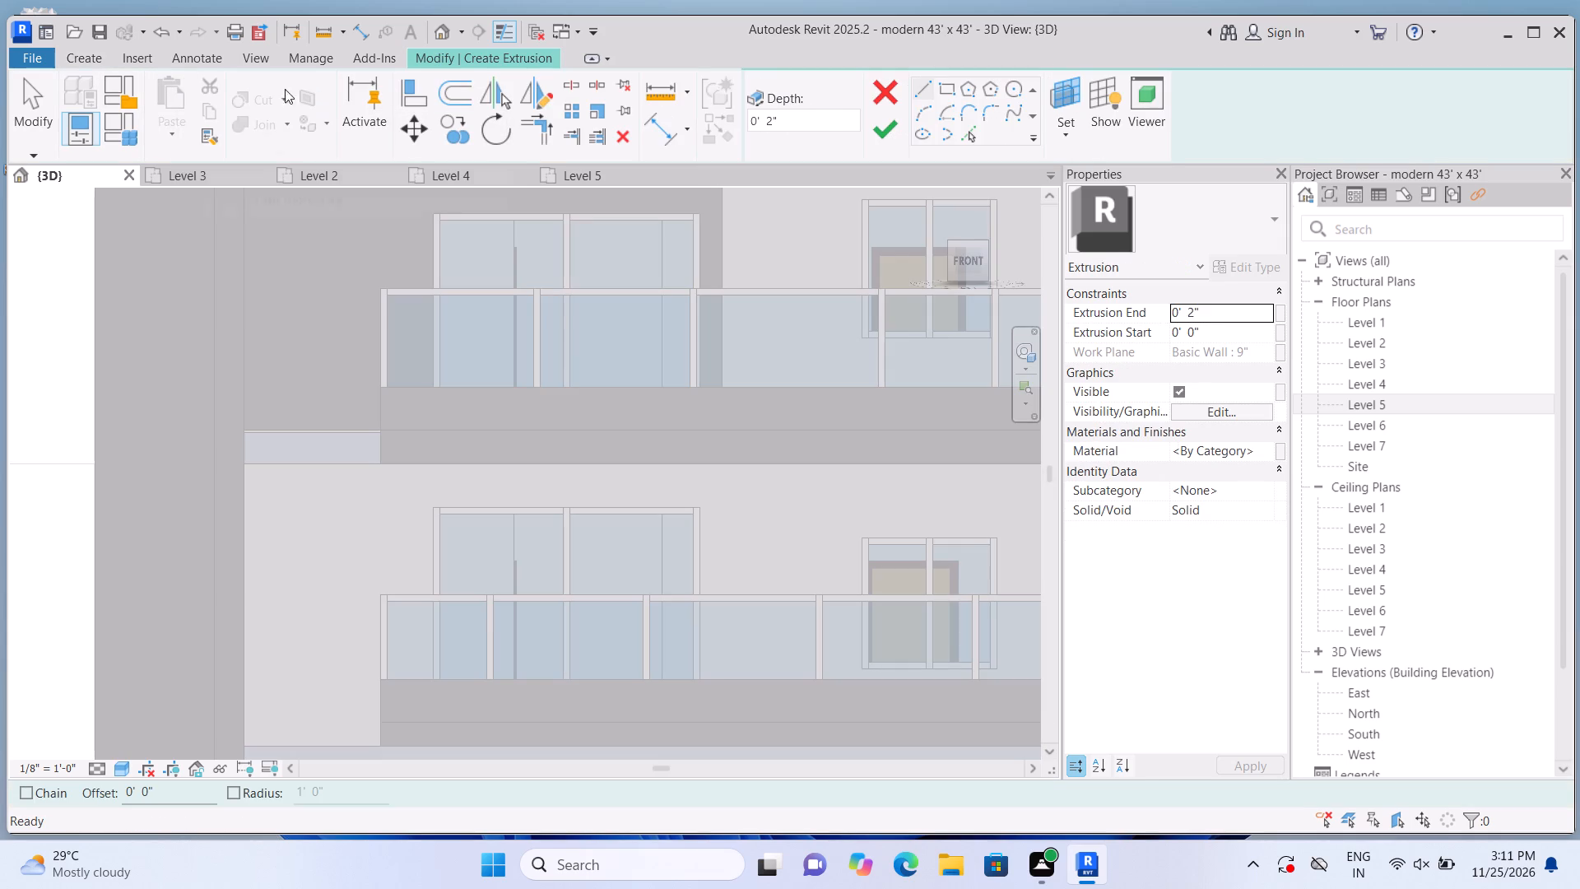
click(1066, 134)
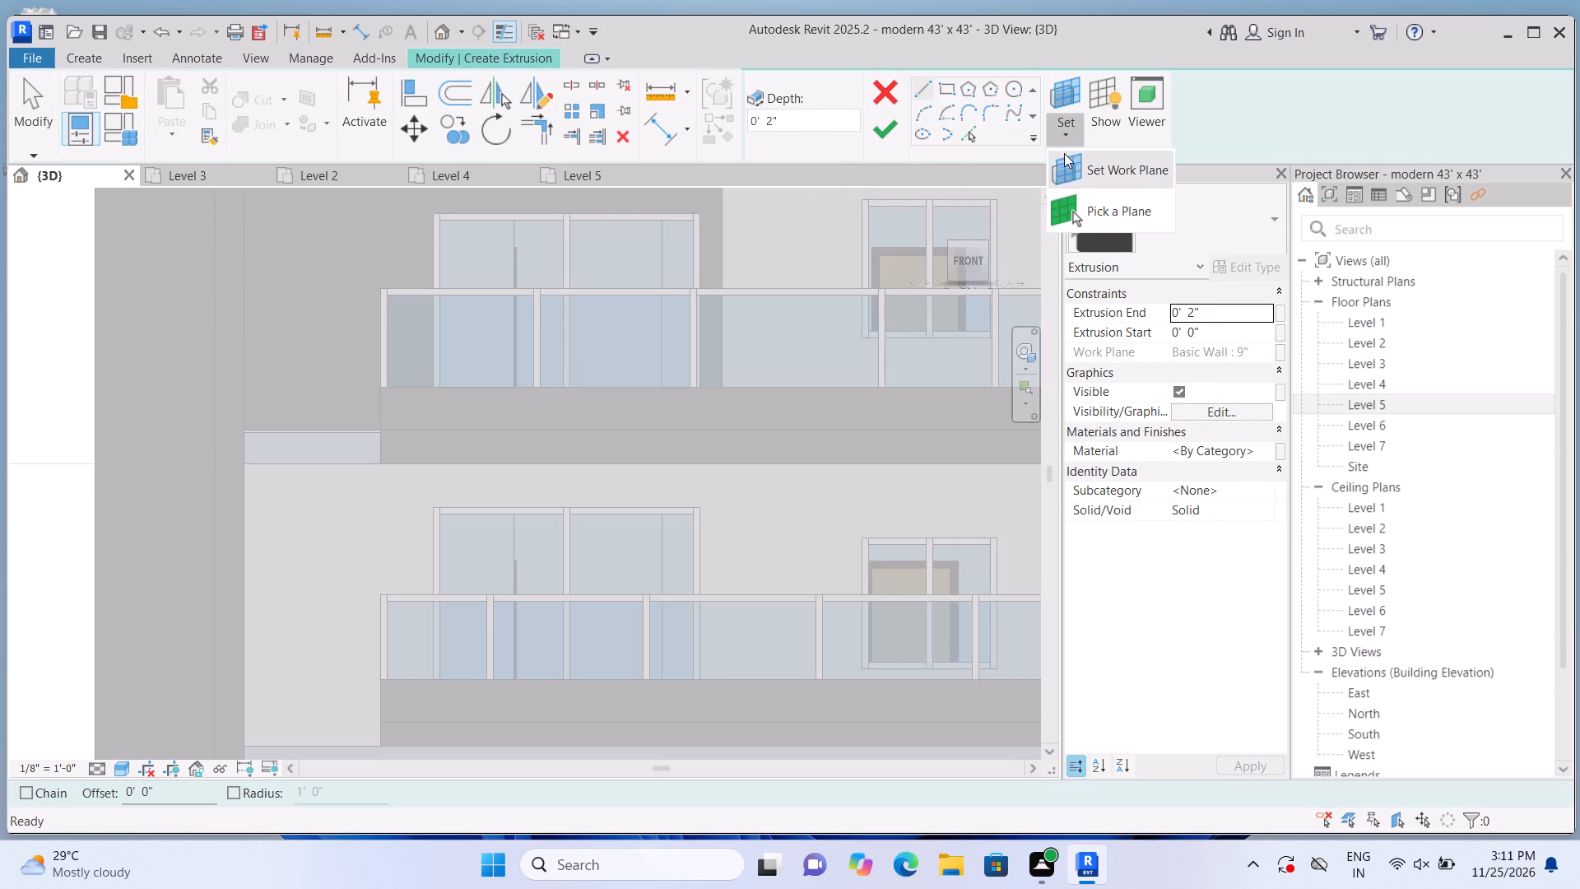
click(1066, 200)
click(597, 486)
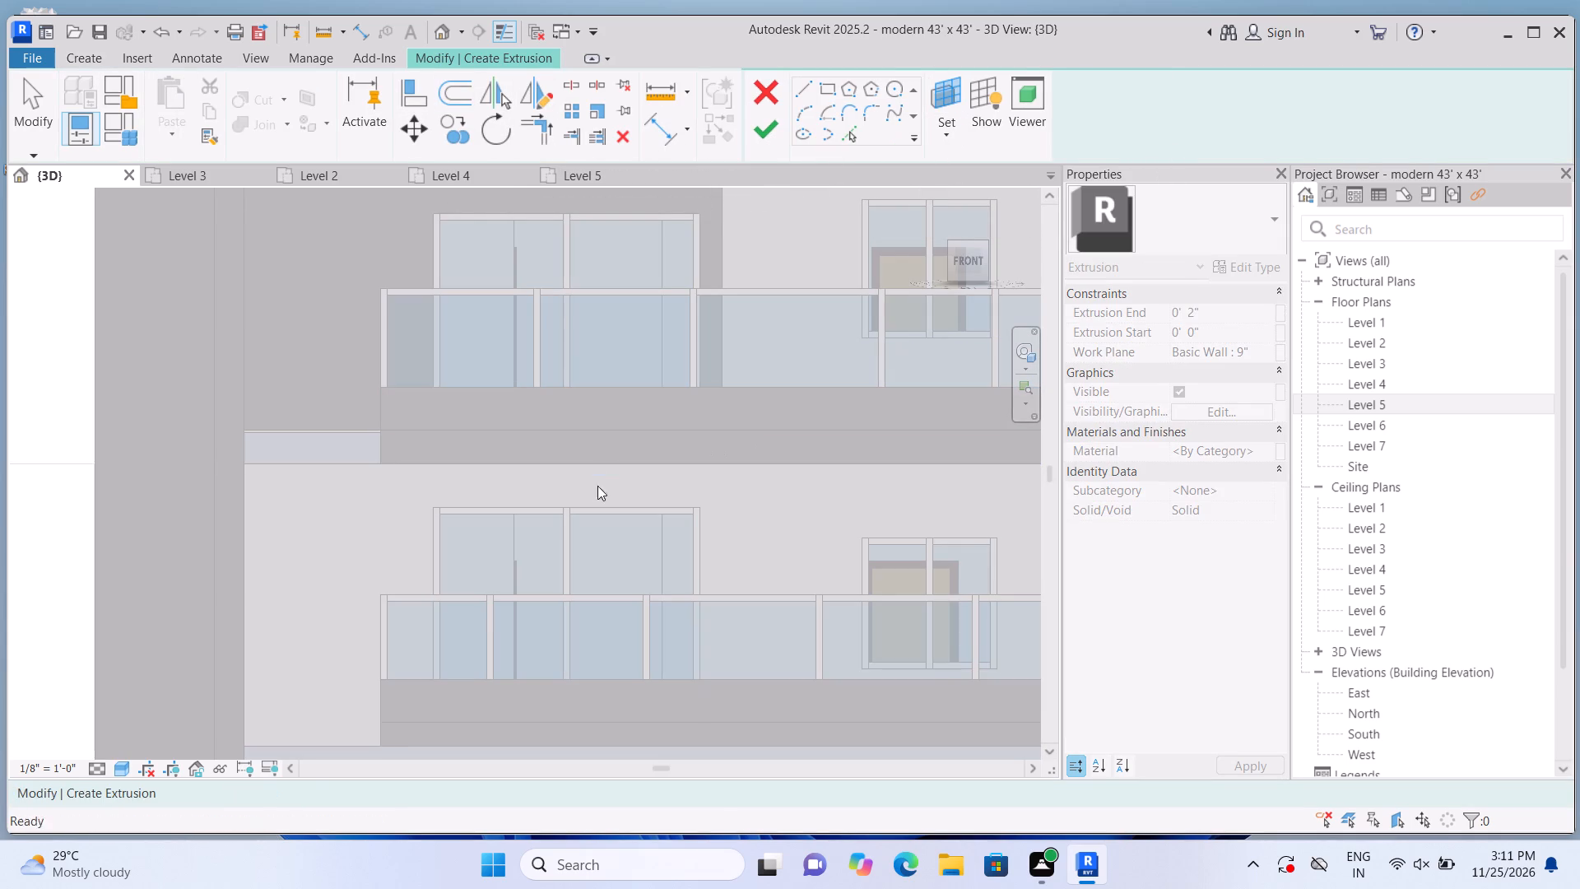
click(952, 87)
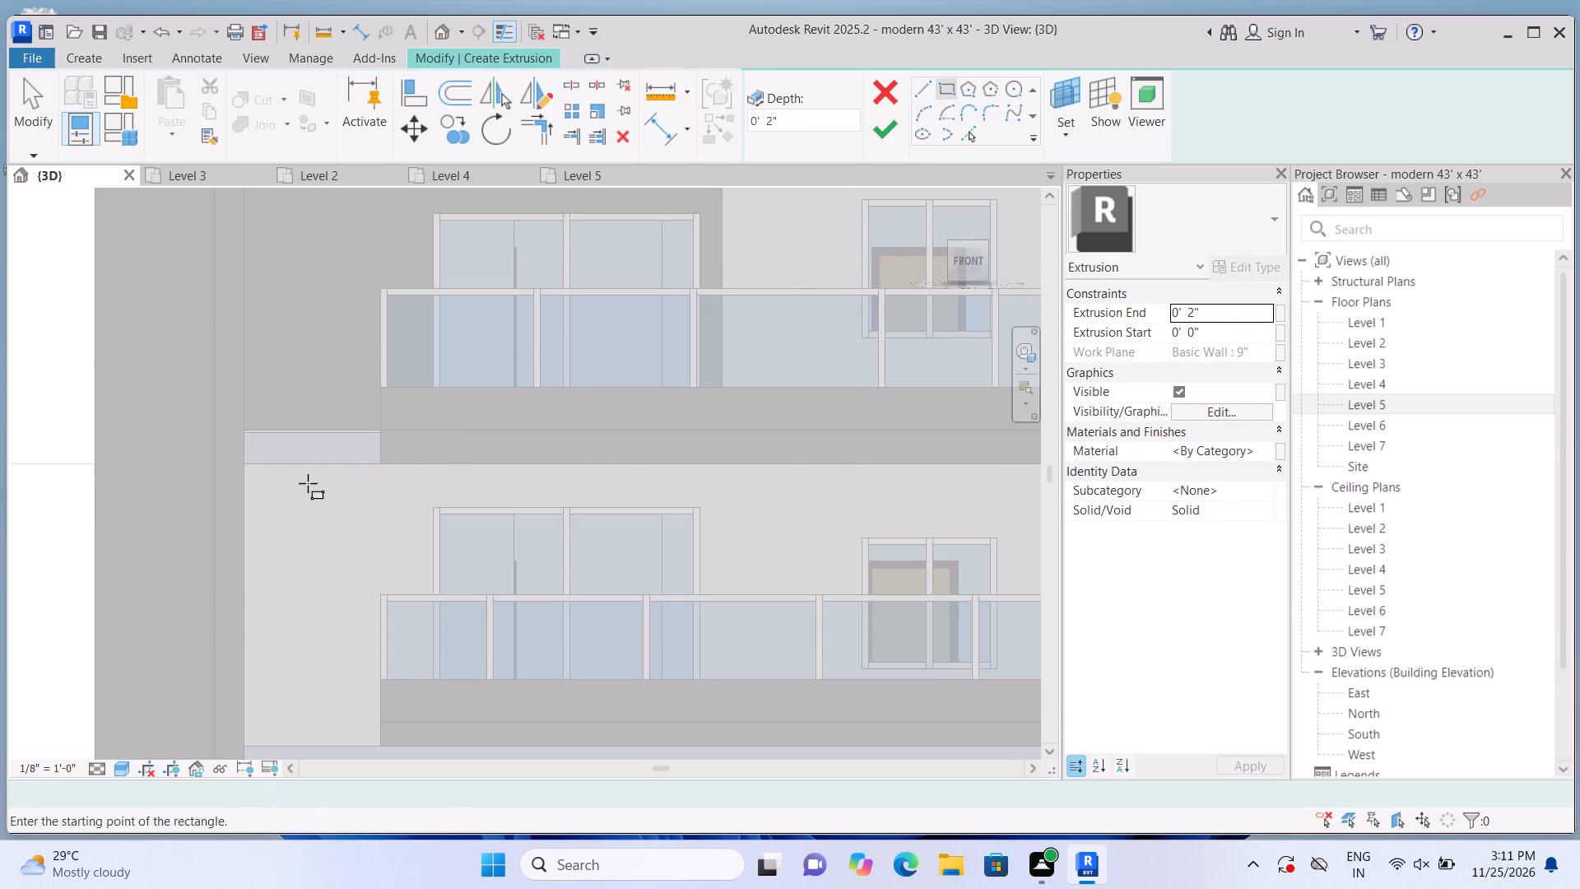
click(244, 437)
scroll(370, 529, down, 1)
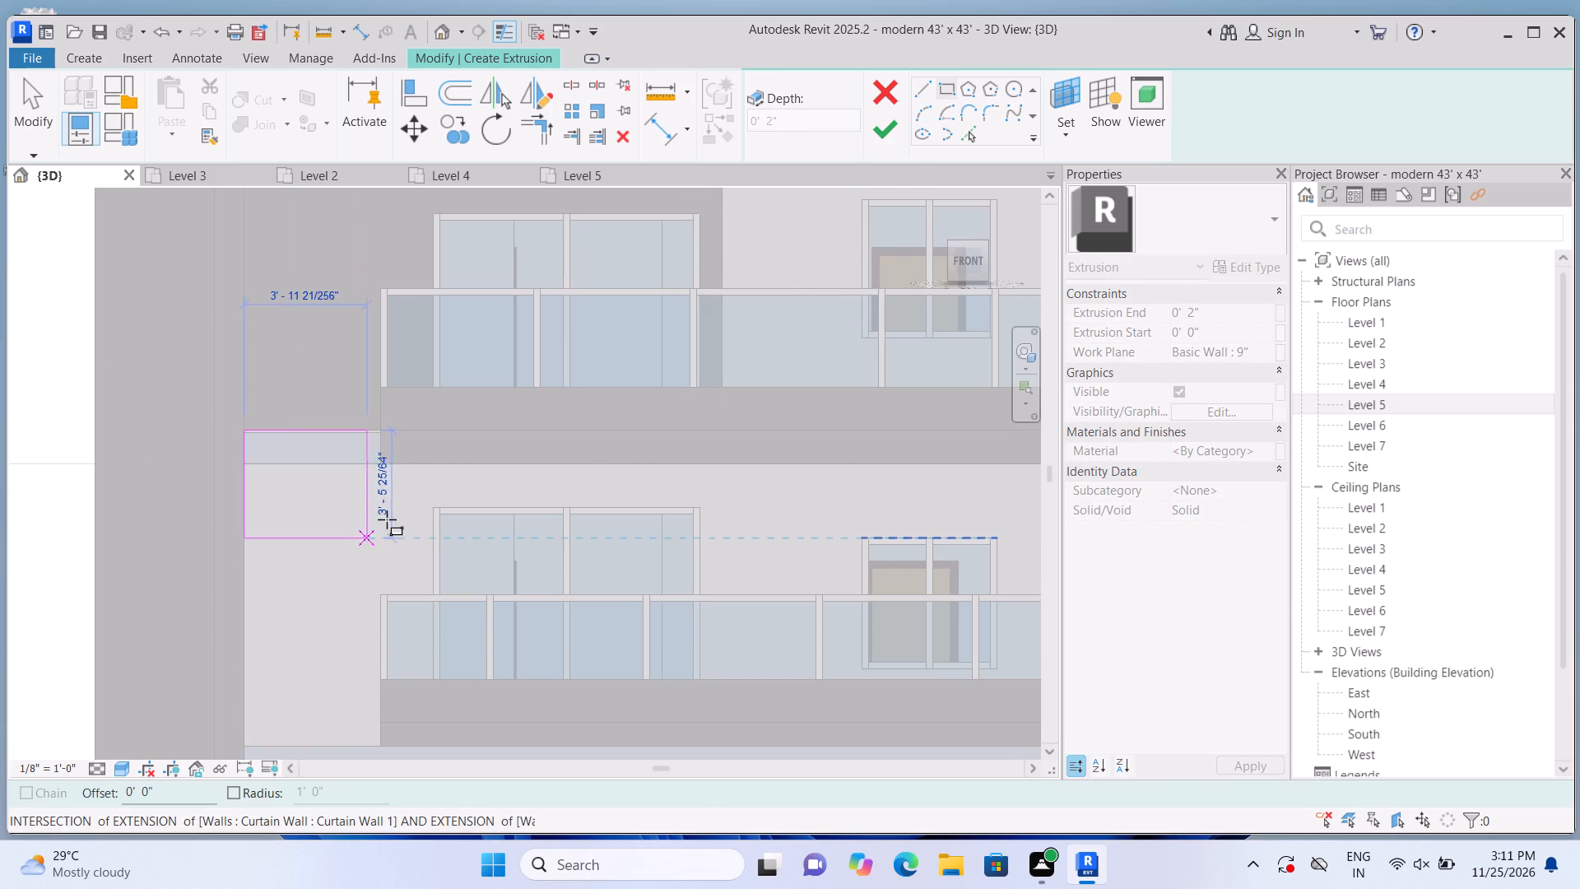
middle_drag(357, 717, 358, 654)
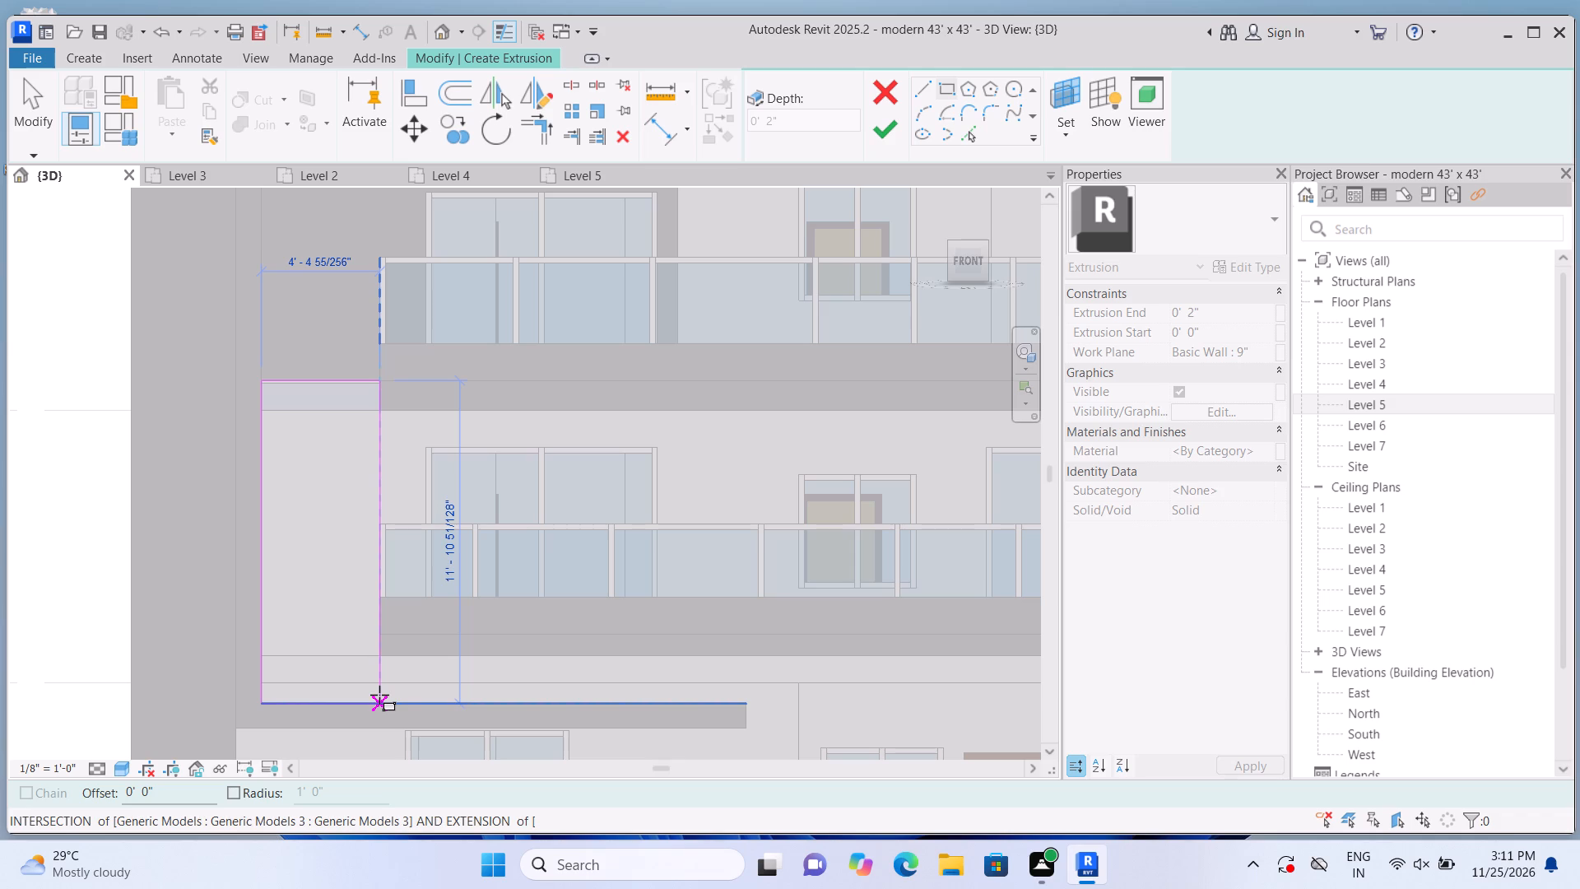
click(379, 695)
click(885, 124)
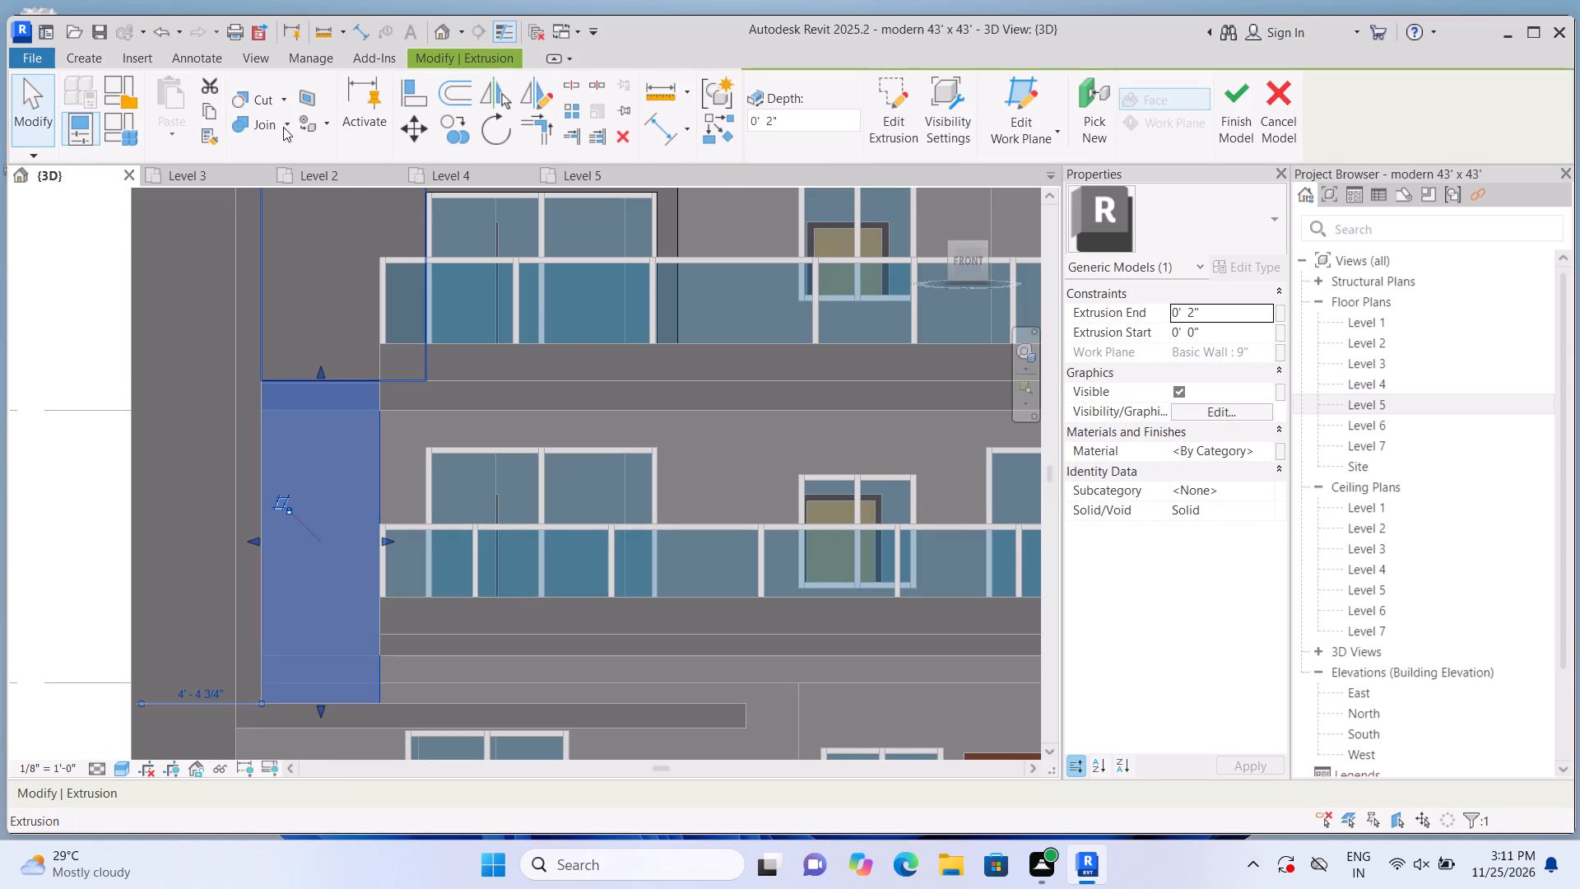
Join the middle-floor side panel to the top-floor panel above it.
double_click(290, 121)
click(287, 119)
click(292, 161)
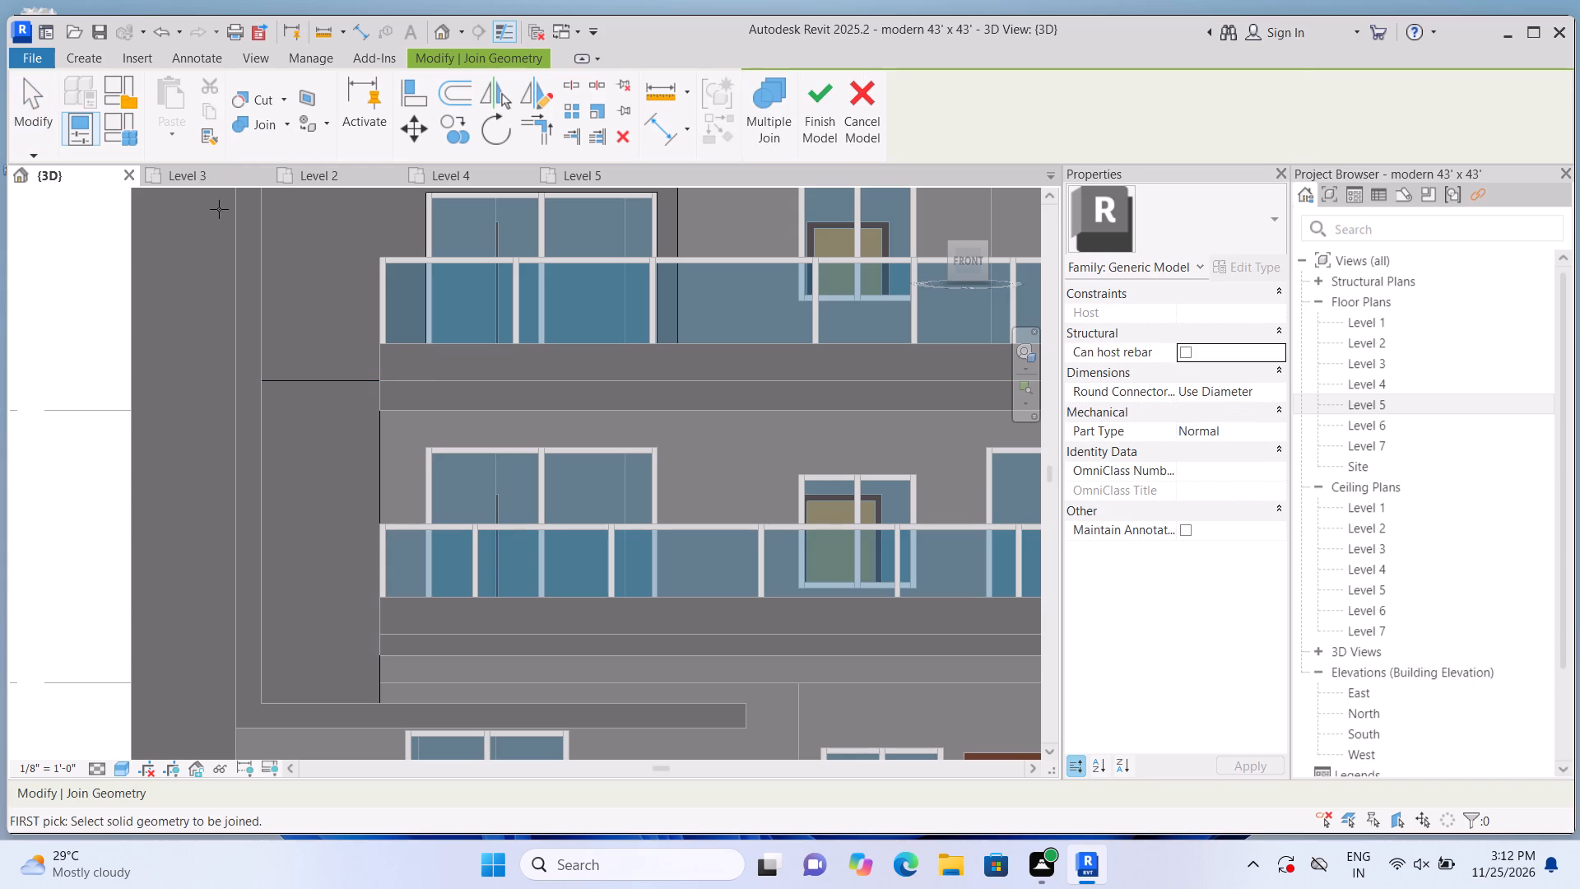
click(290, 130)
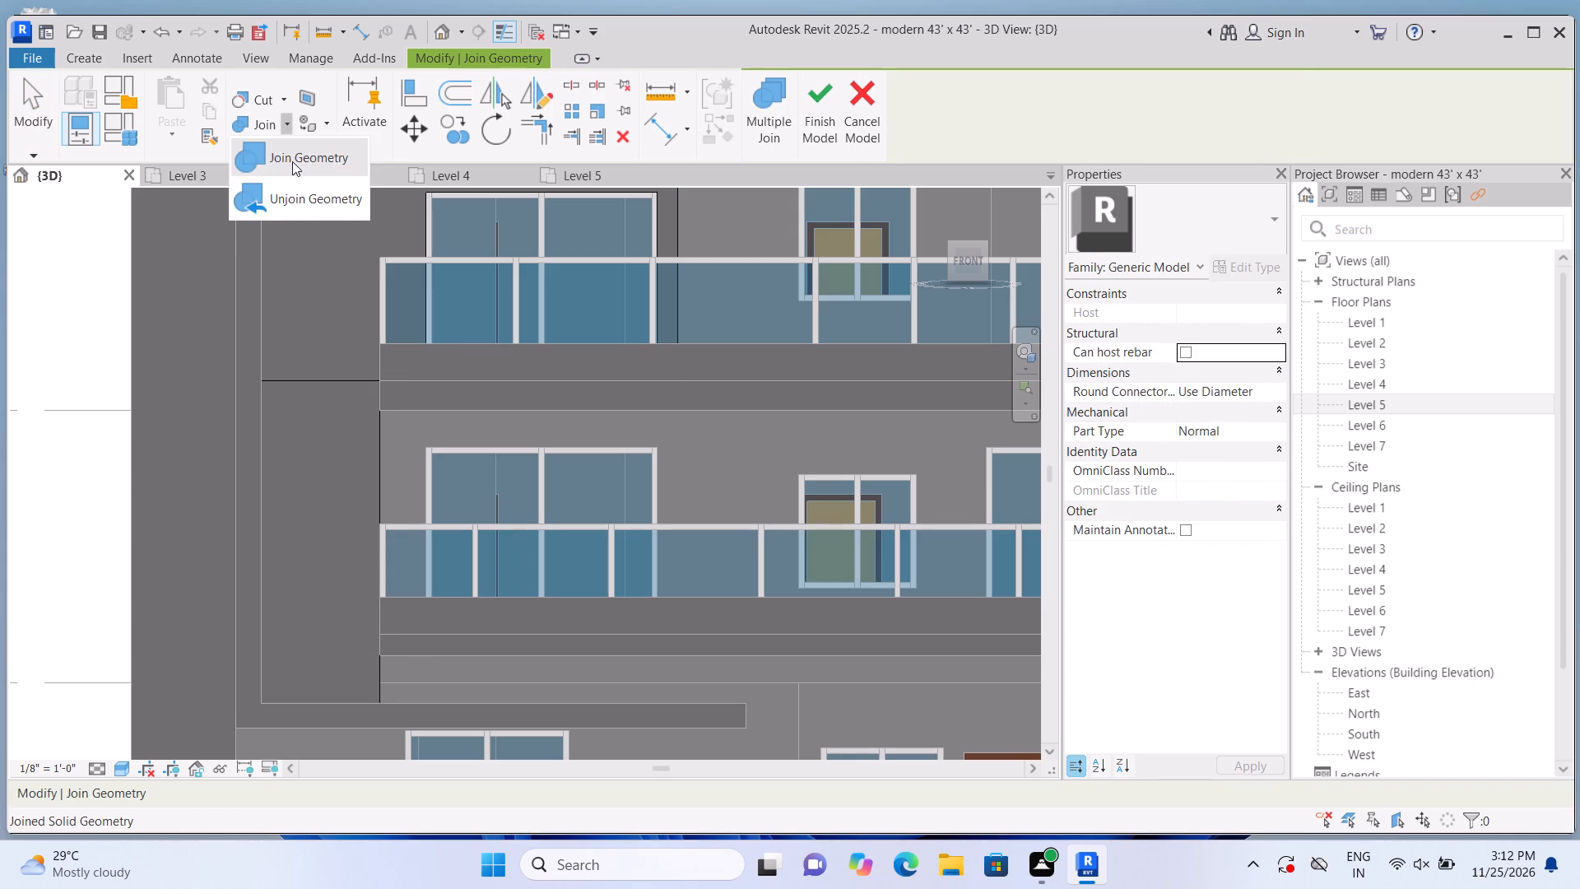
click(295, 161)
click(343, 445)
click(335, 349)
Extrude a 2" rectangular panel on the middle-floor wall directly above the sliding window, about 10'-11" wide and 1'-4" high.
scroll(336, 342, down, 1)
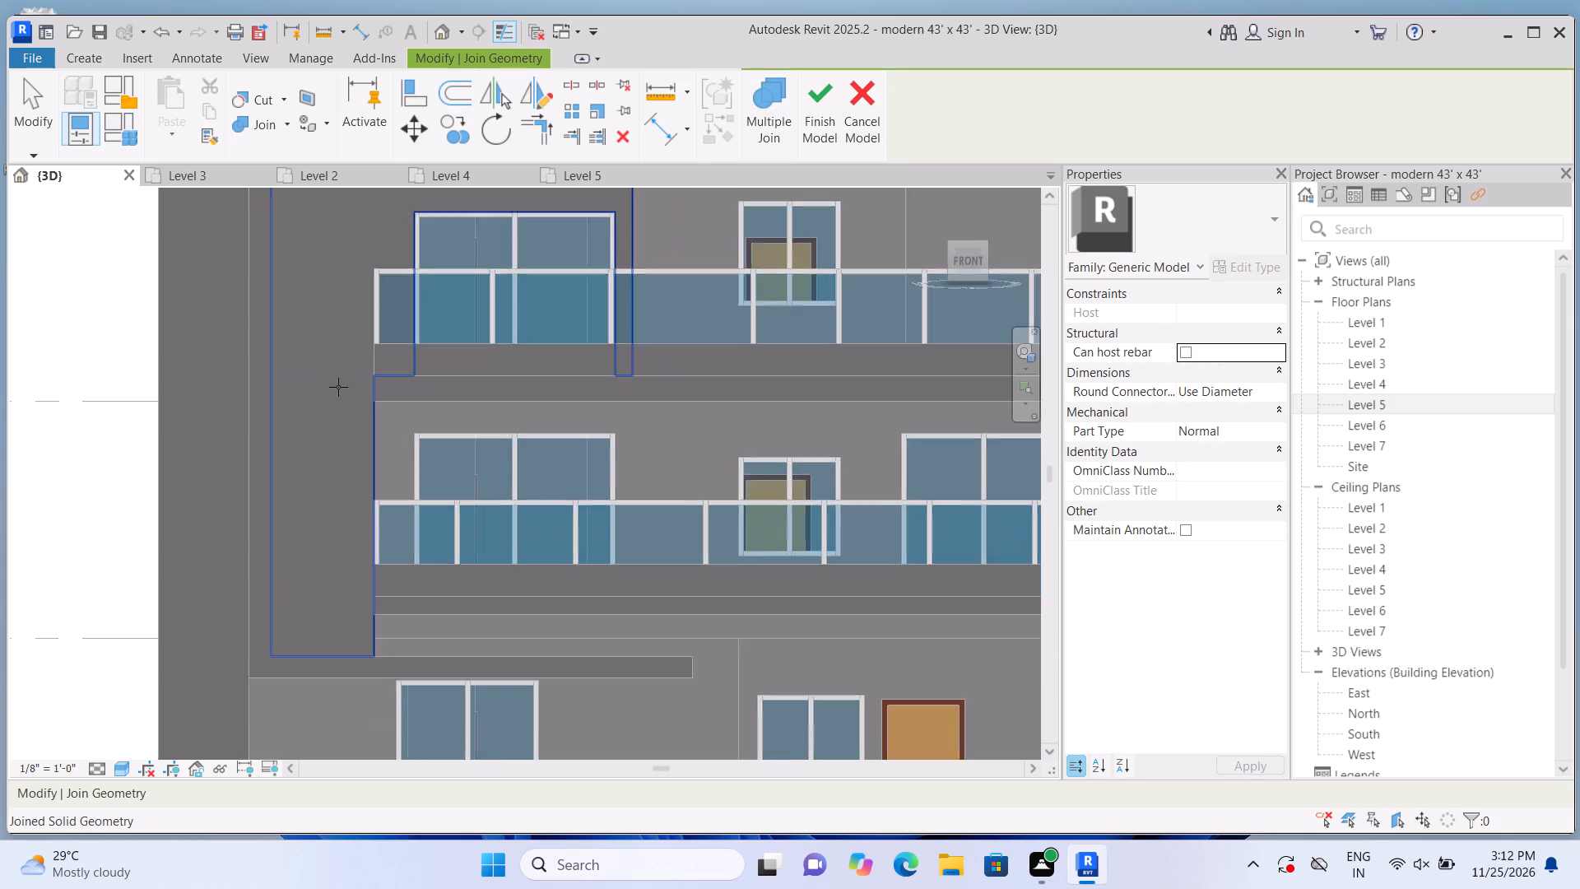
scroll(338, 384, down, 1)
scroll(8, 566, down, 2)
scroll(276, 517, down, 3)
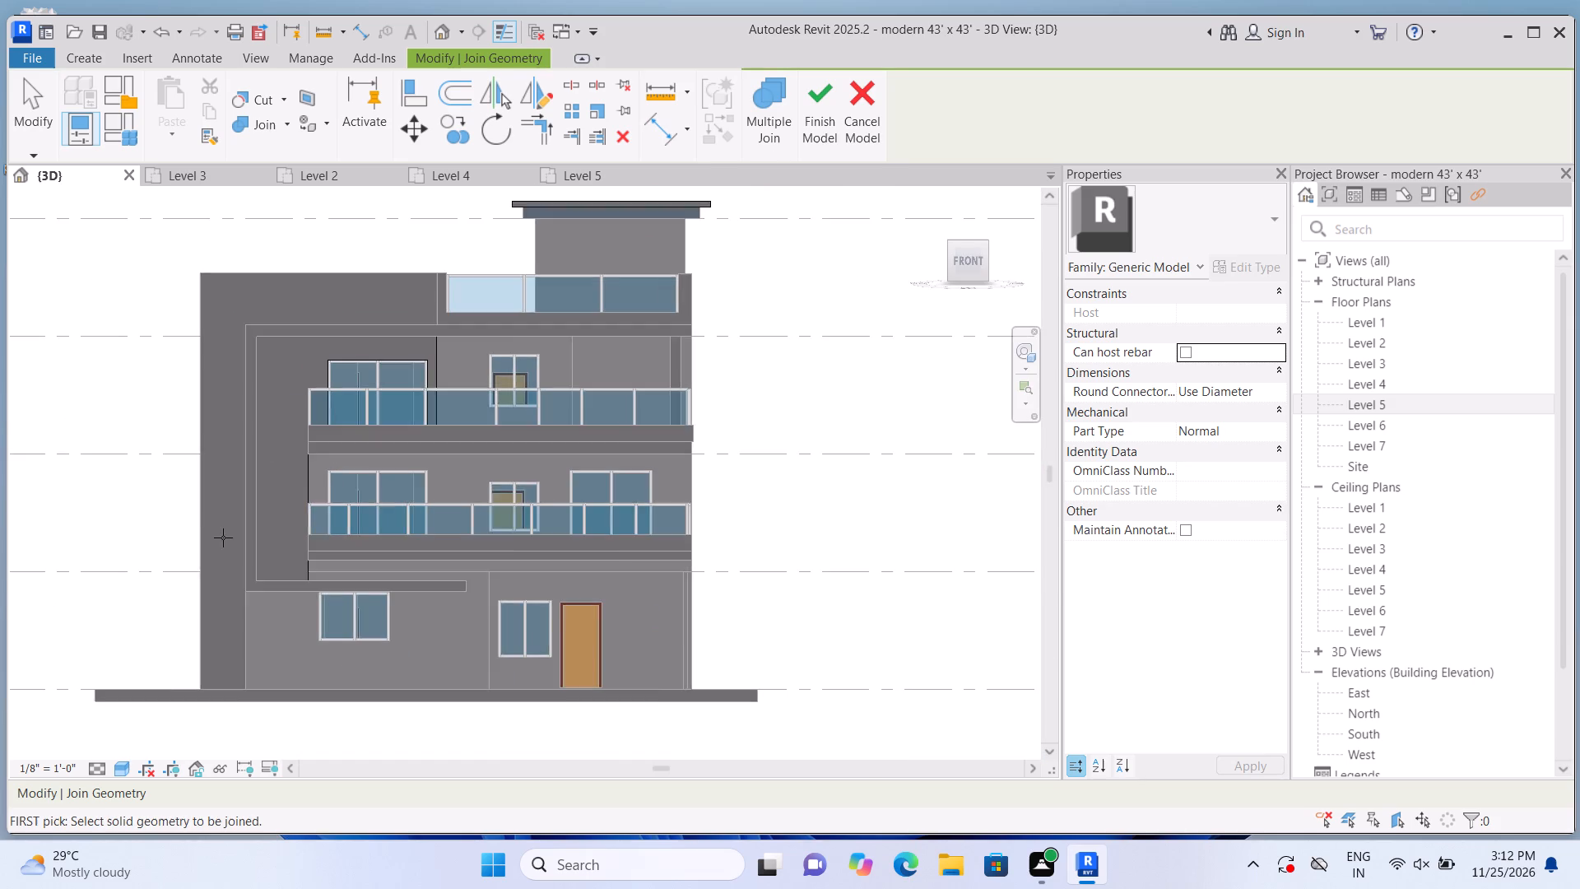
scroll(224, 538, up, 4)
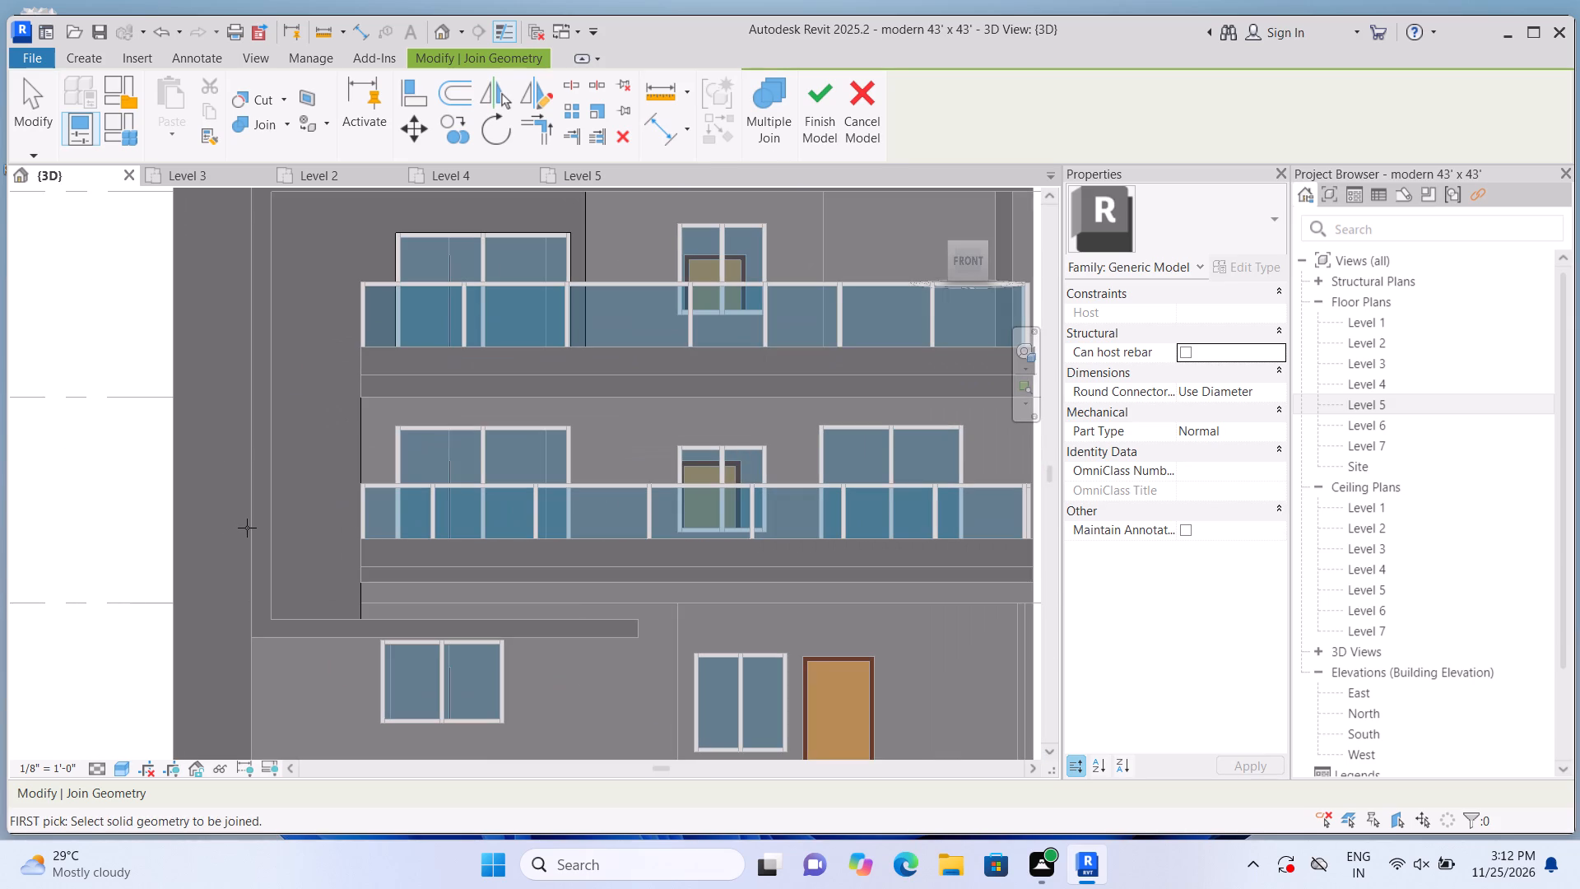
double_click(100, 66)
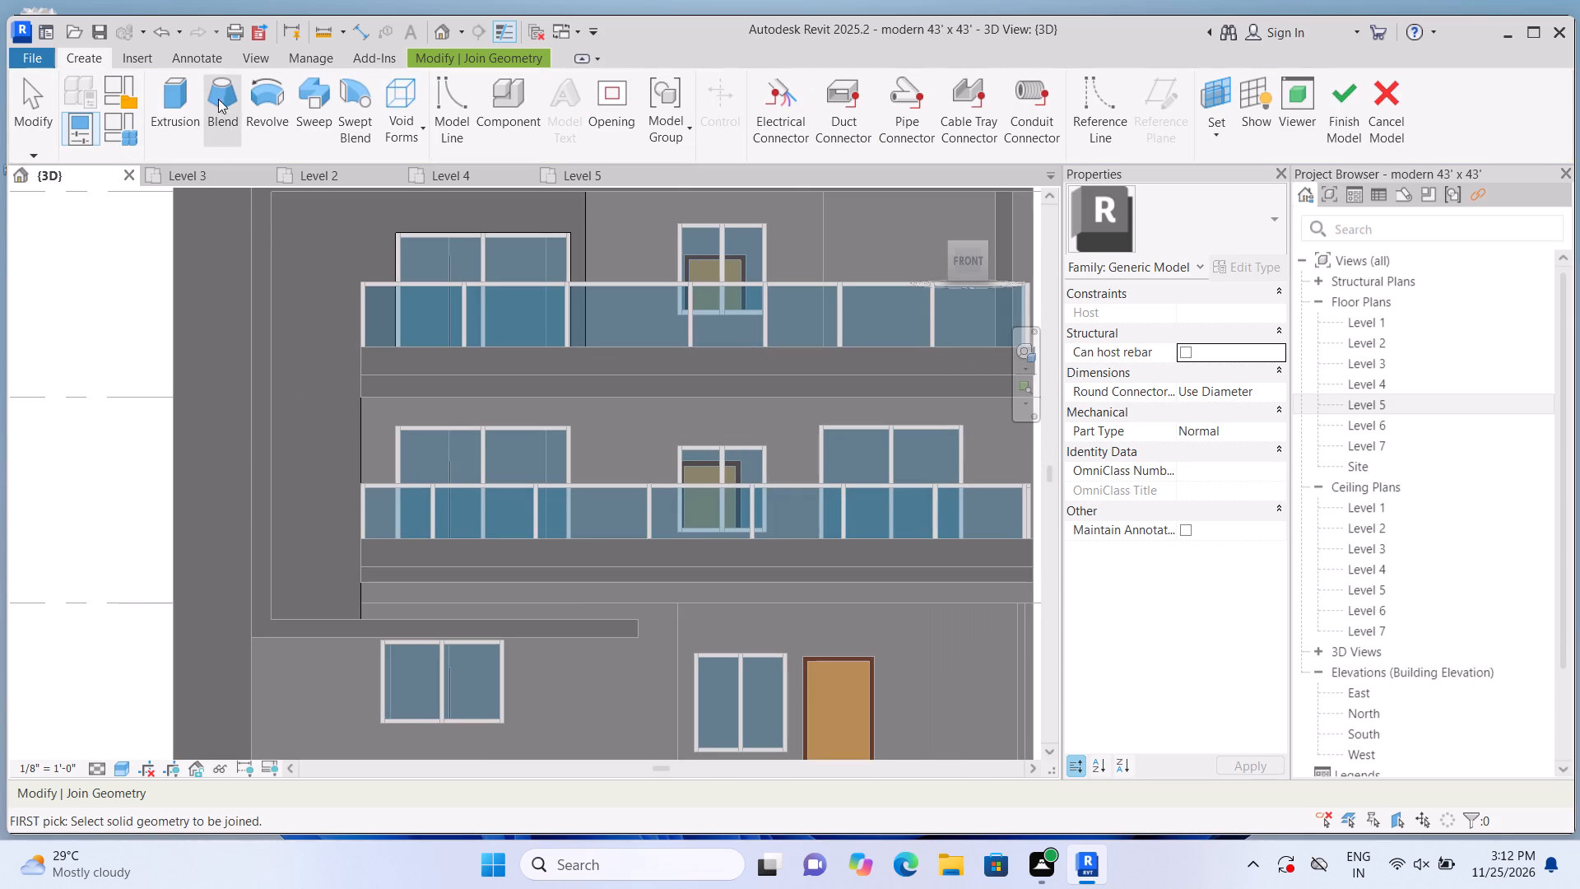
click(189, 106)
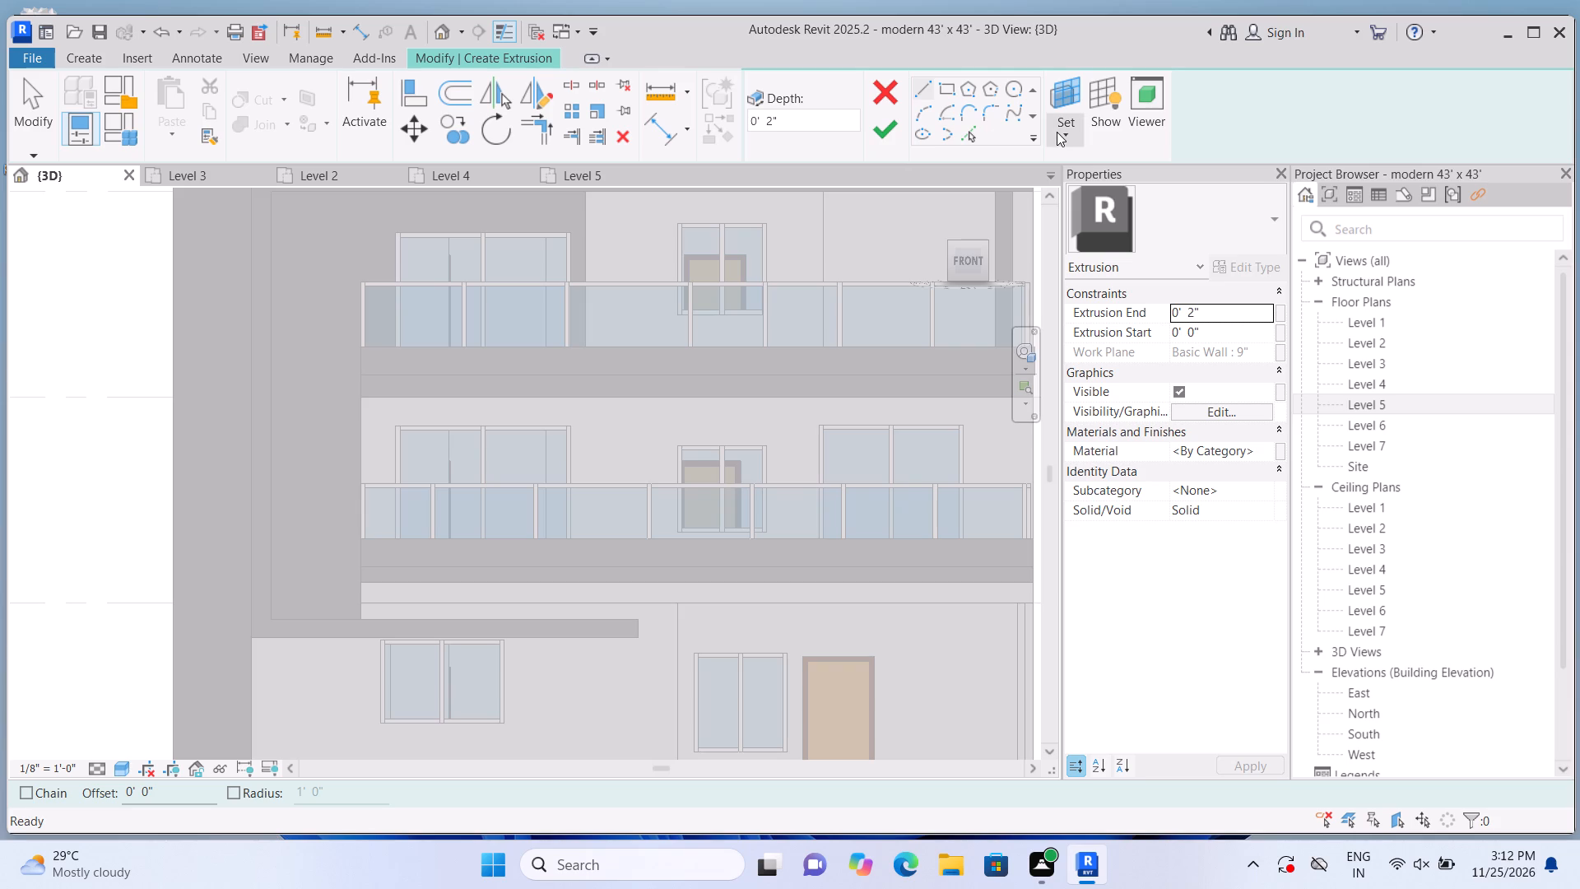
click(1057, 132)
click(1069, 211)
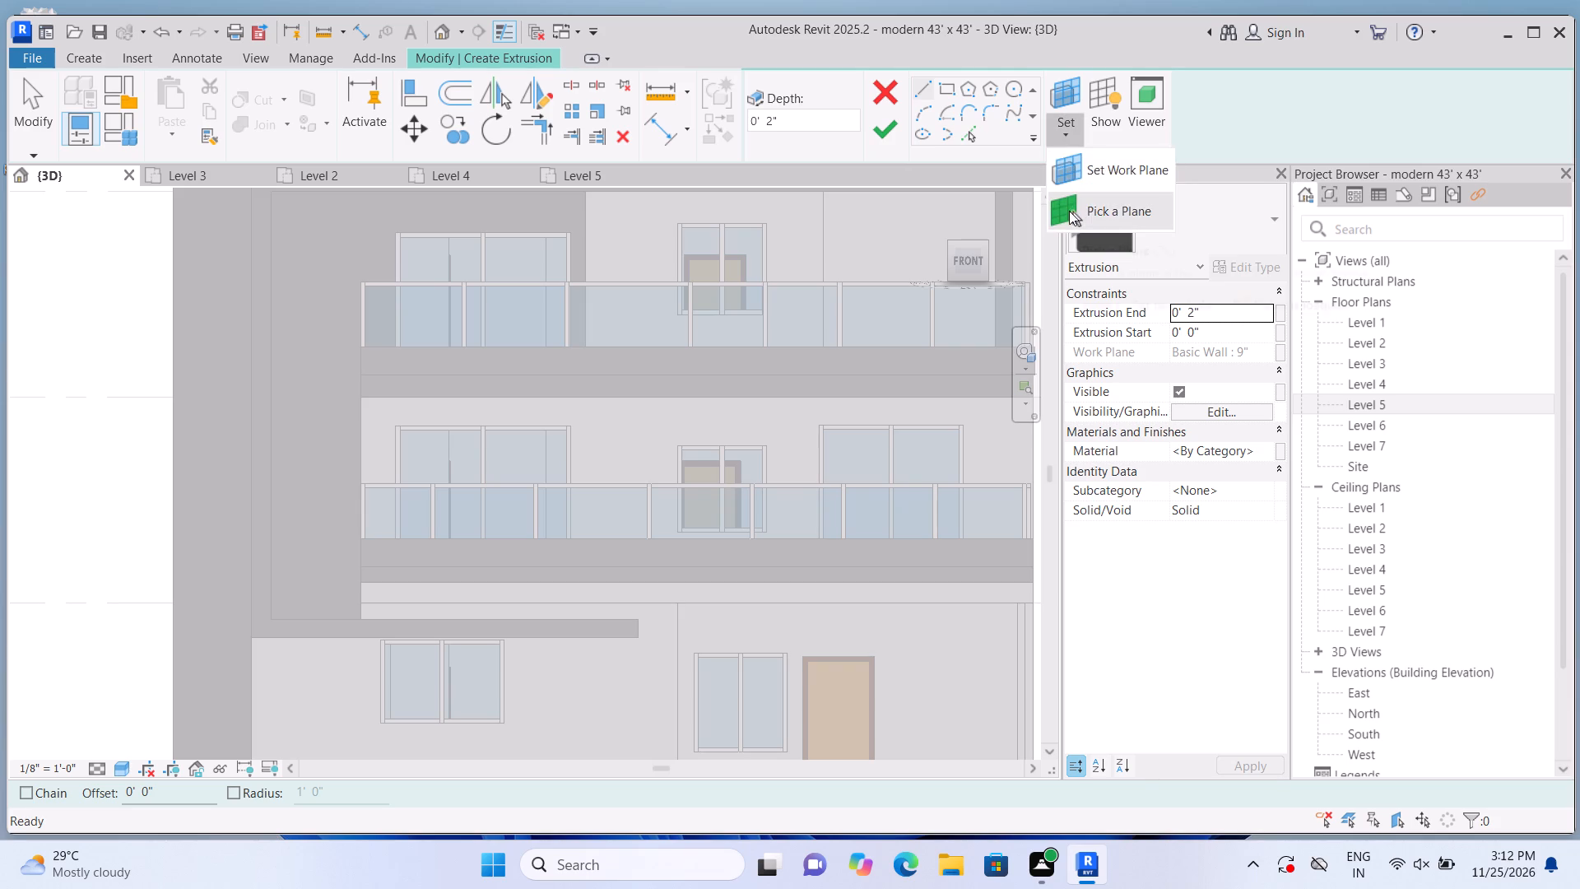
click(625, 445)
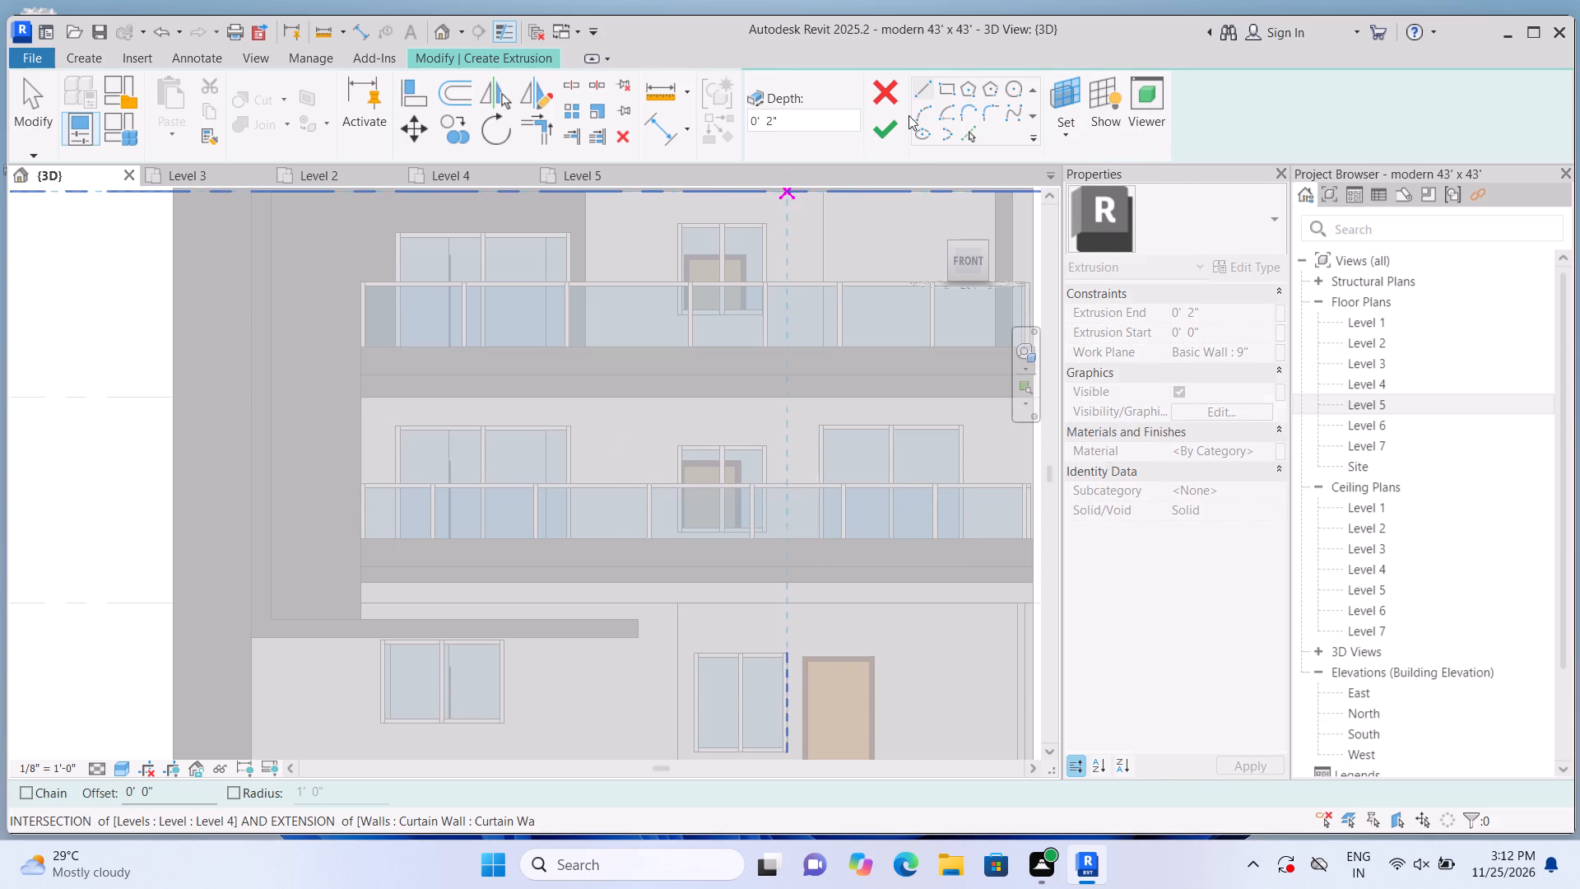
click(948, 91)
scroll(637, 370, up, 1)
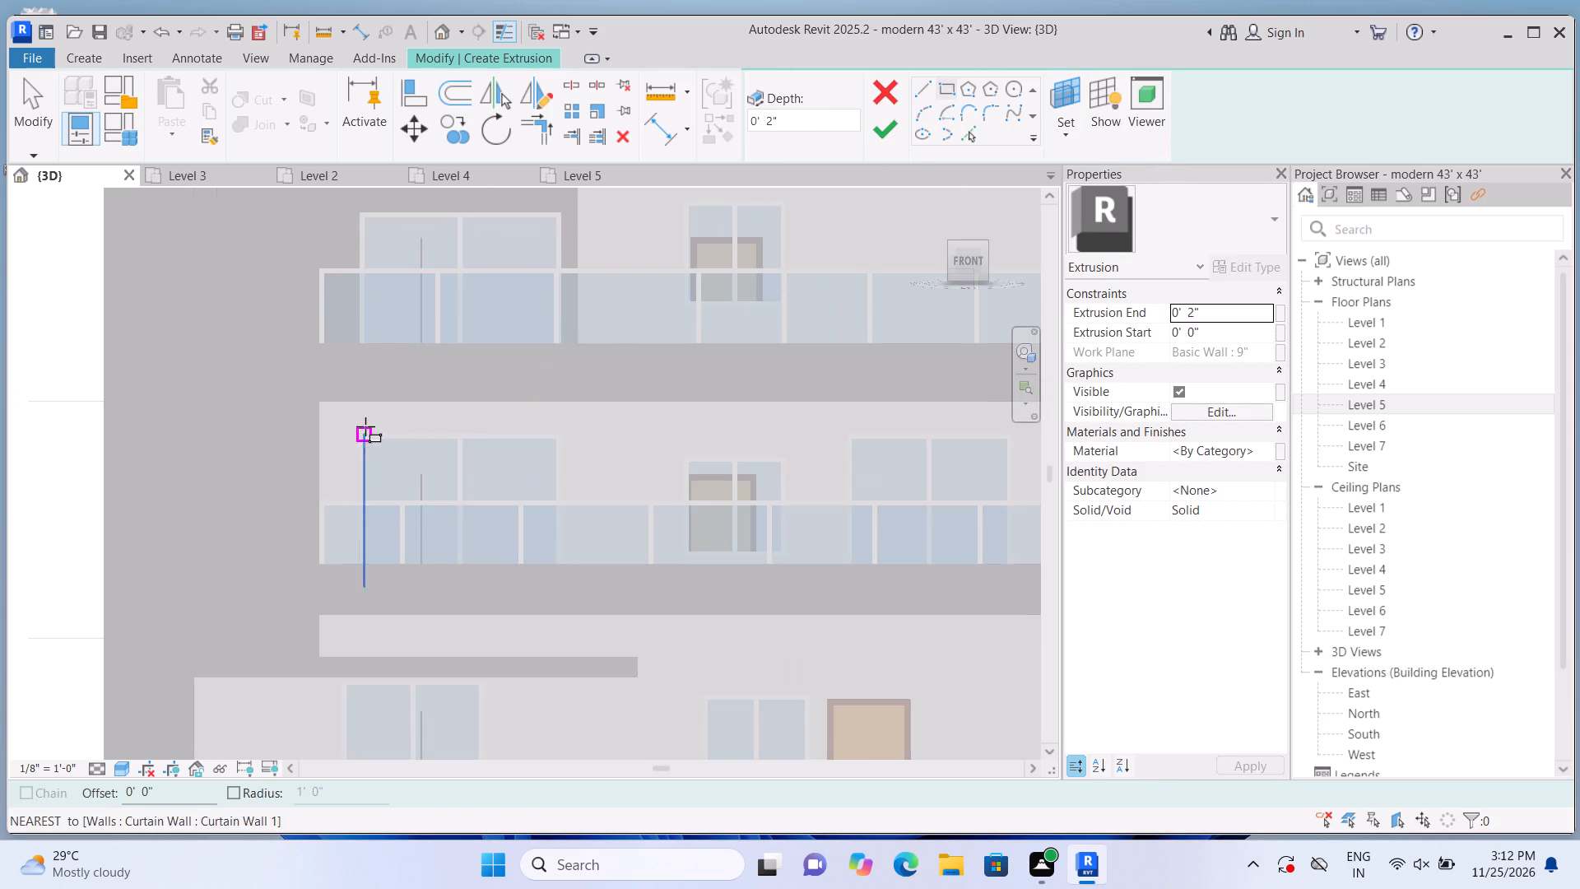
double_click(324, 402)
scroll(606, 412, up, 1)
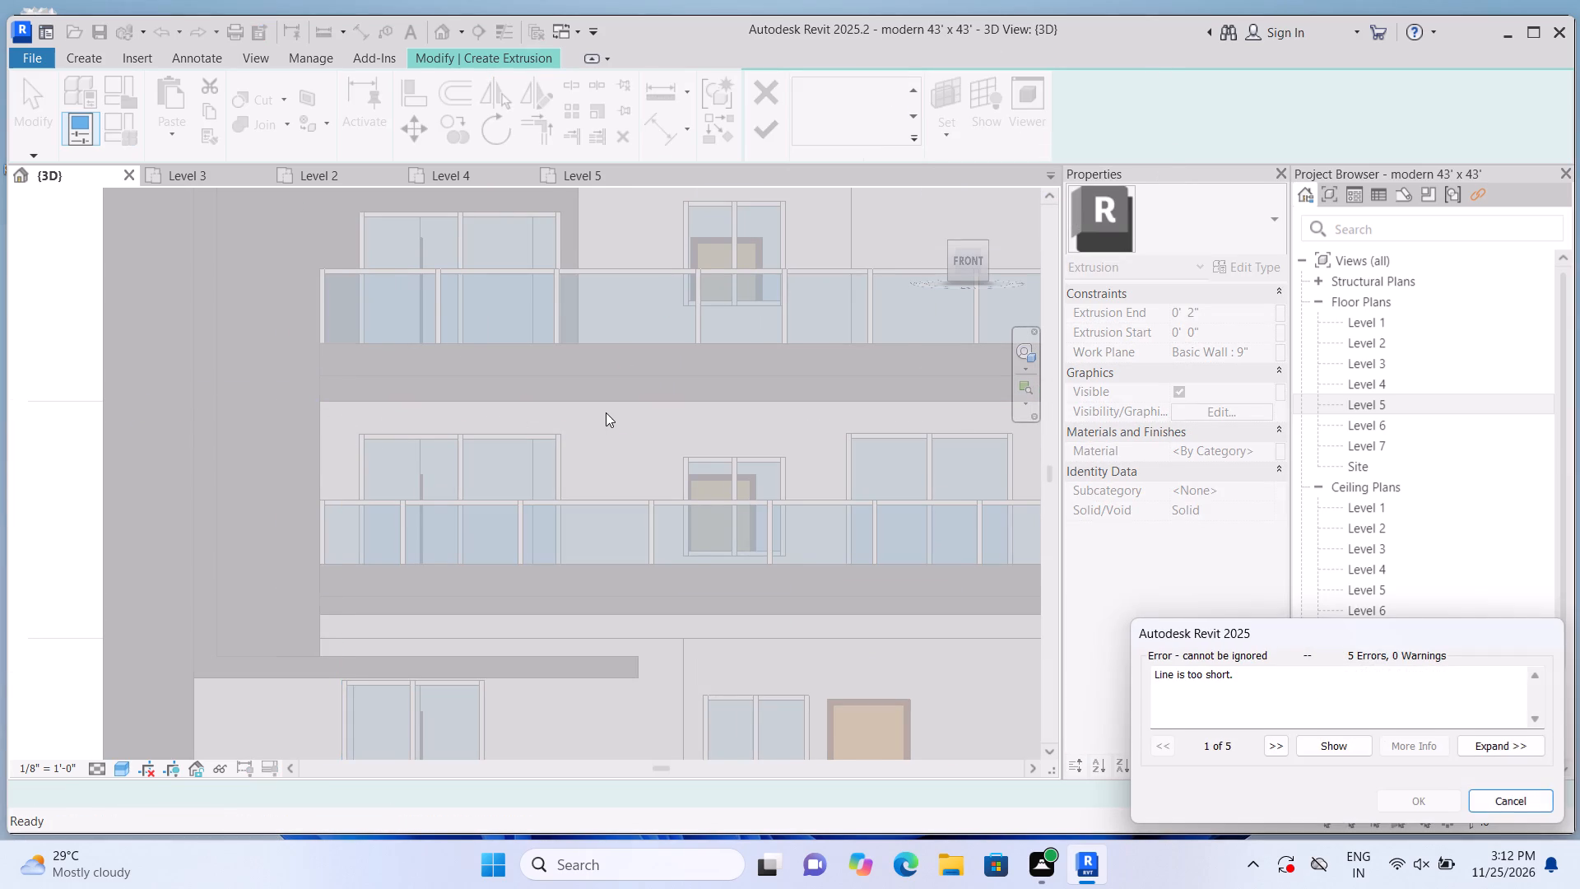
click(1510, 798)
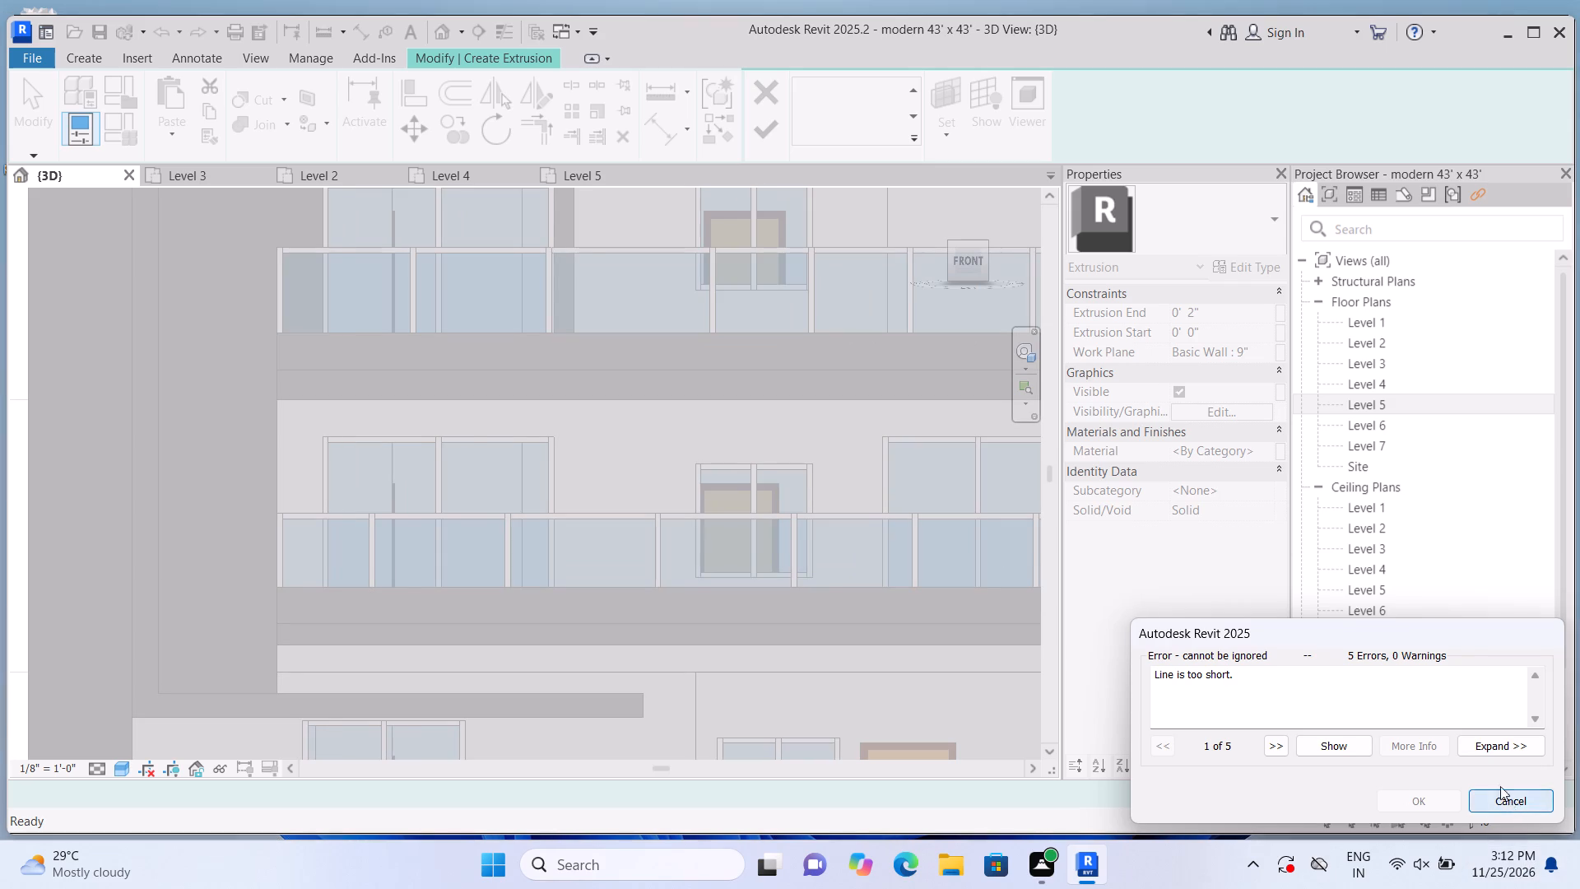
click(827, 88)
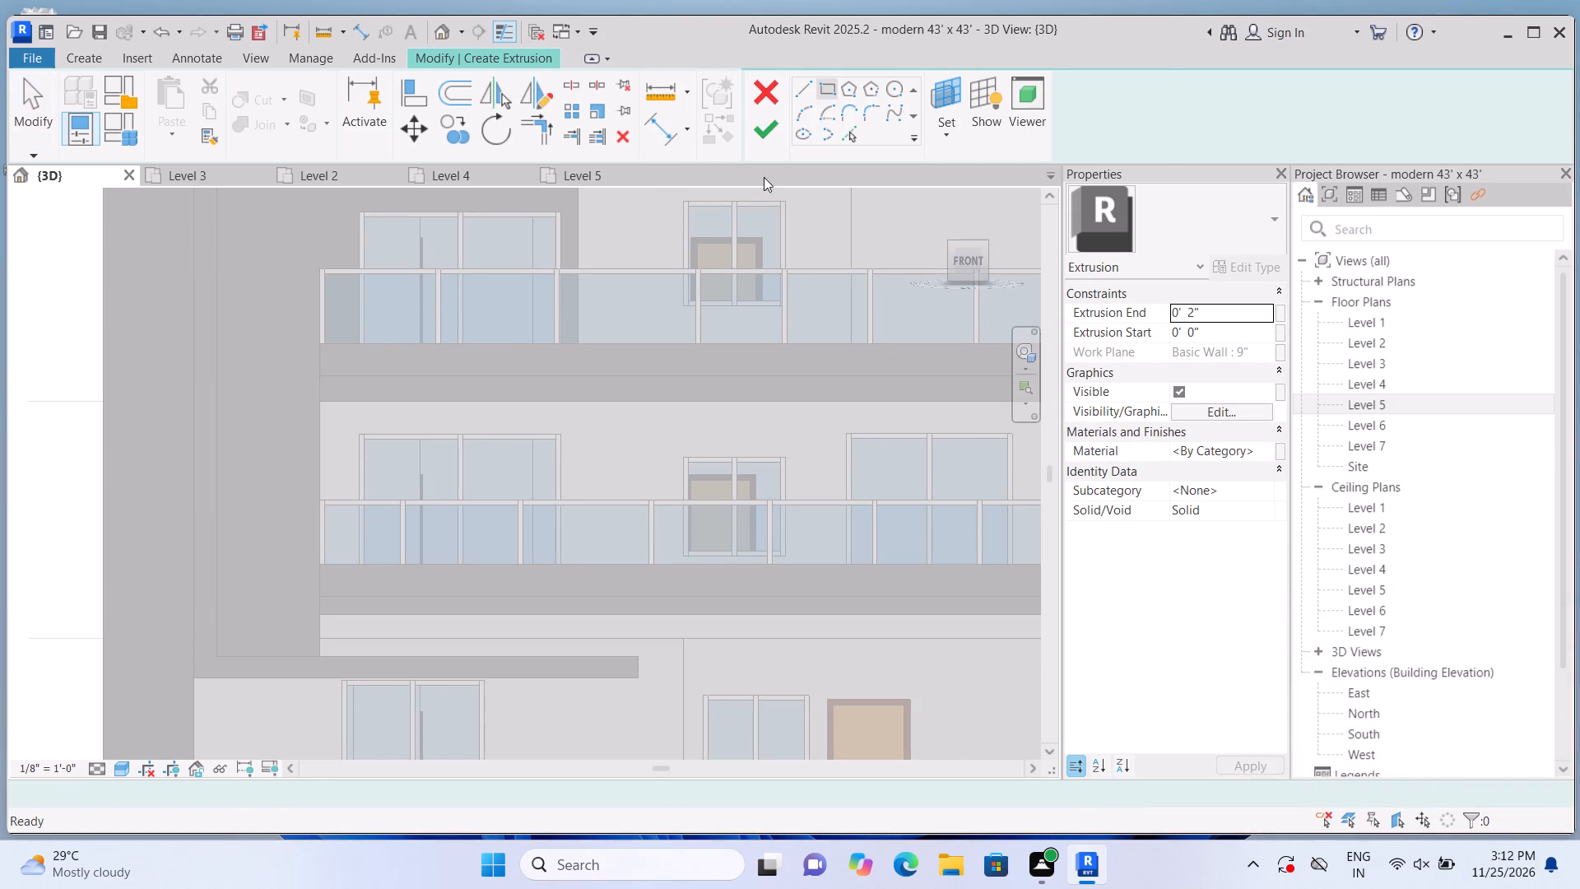
click(325, 404)
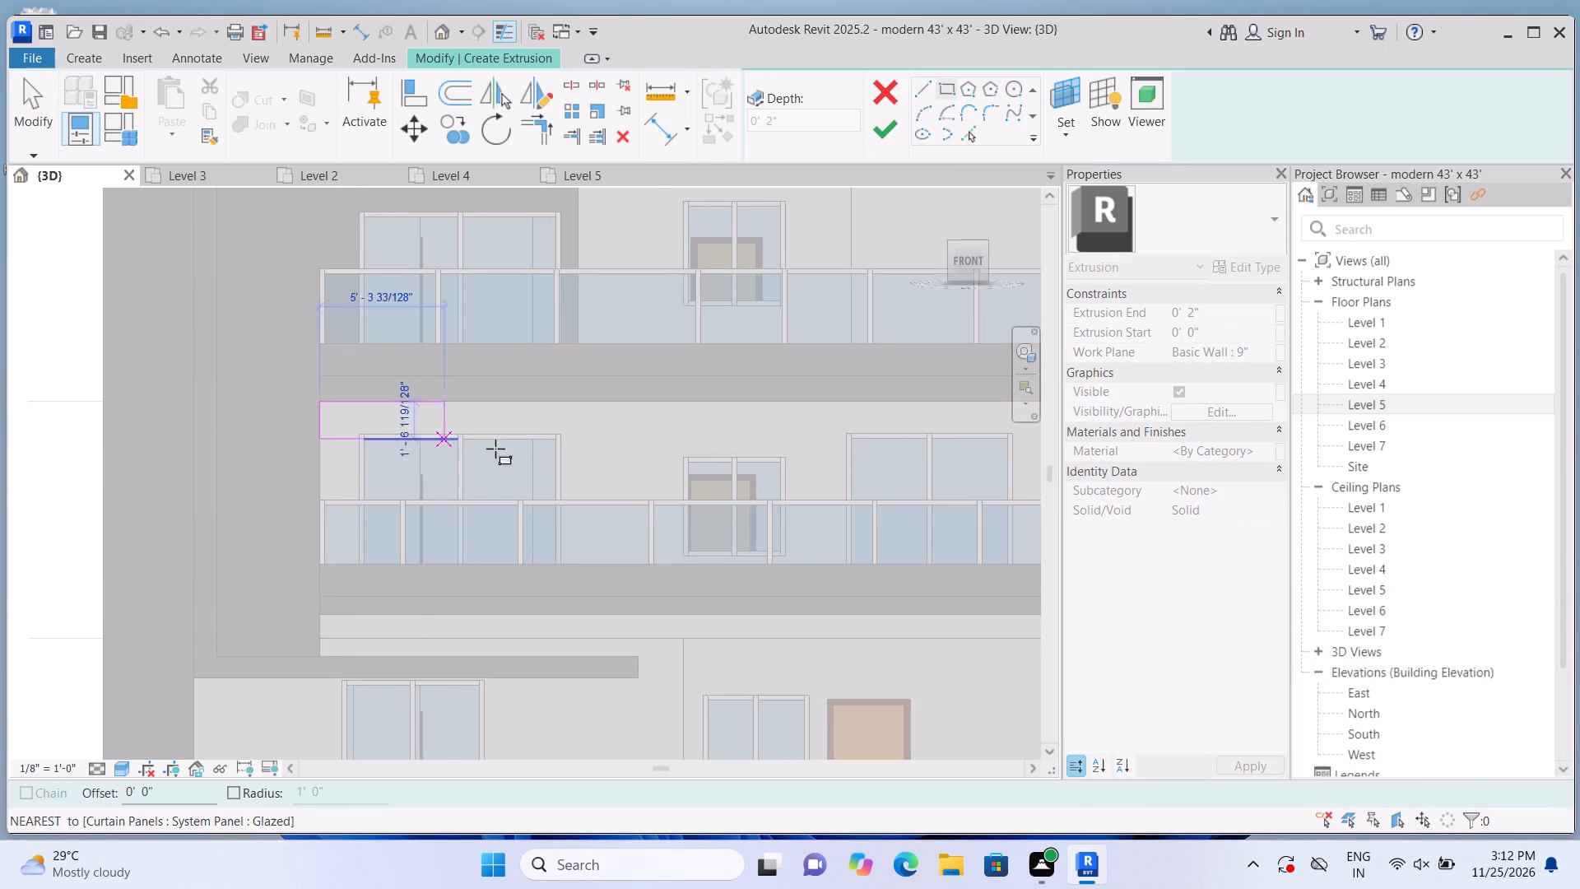
scroll(511, 452, up, 4)
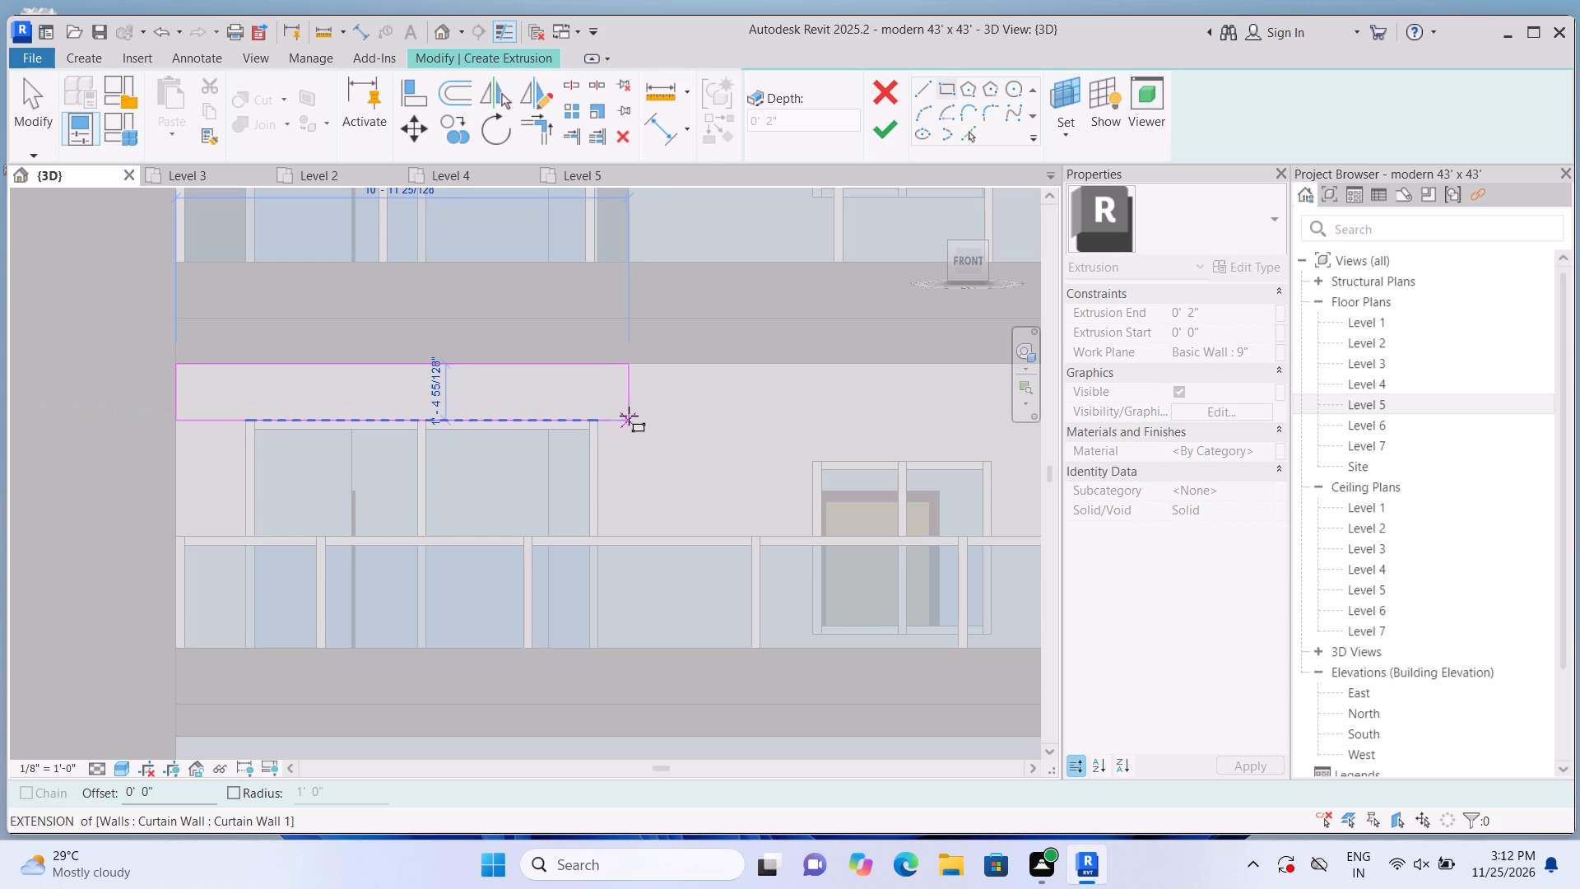
click(629, 416)
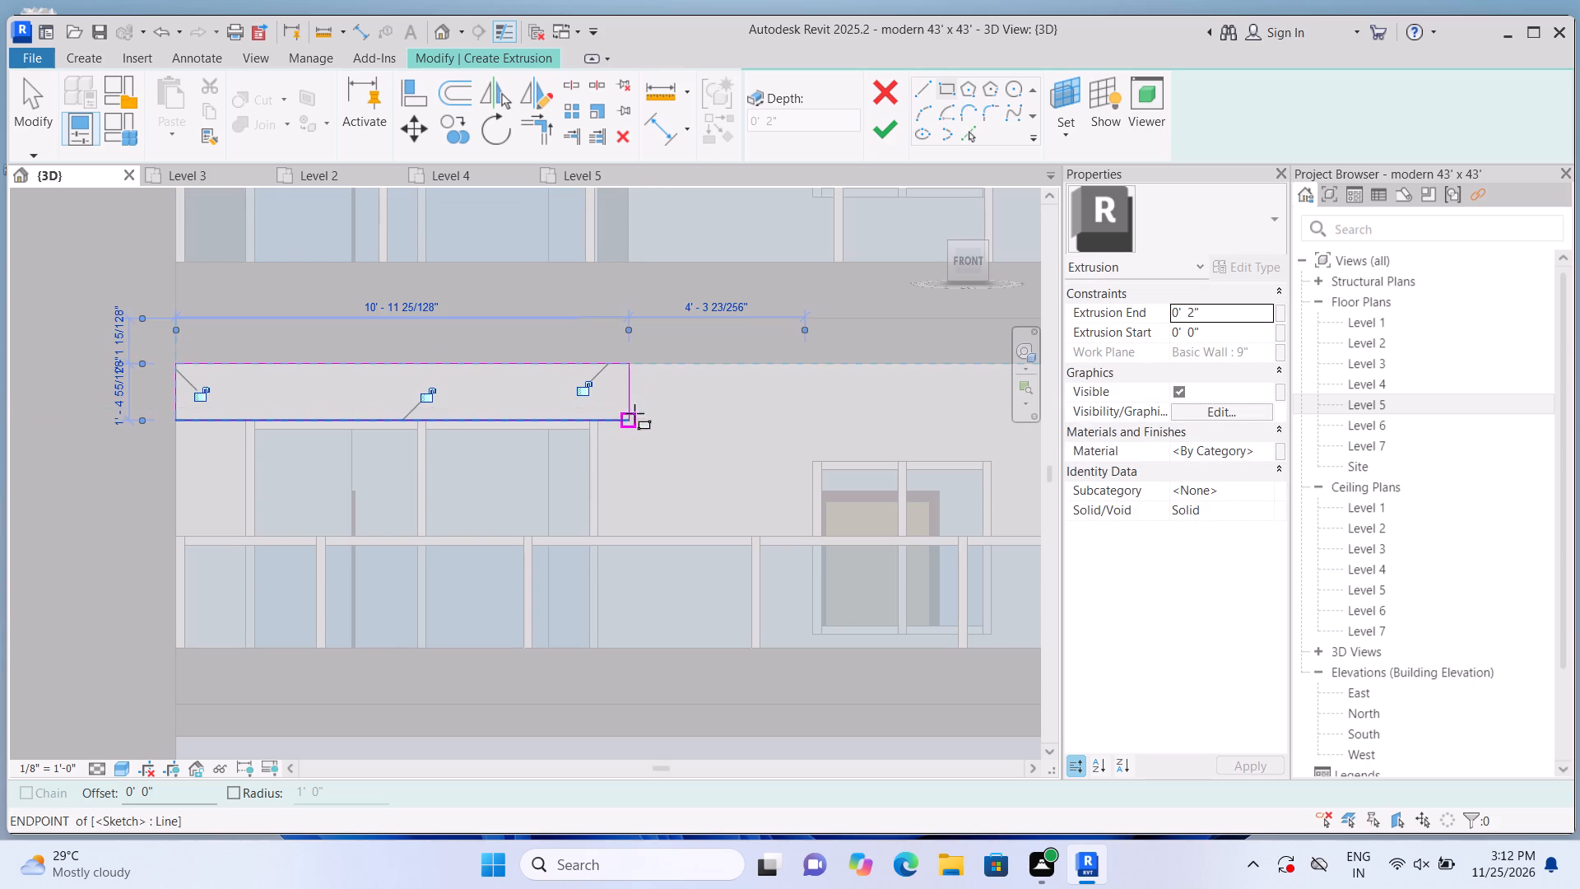
click(880, 148)
click(886, 125)
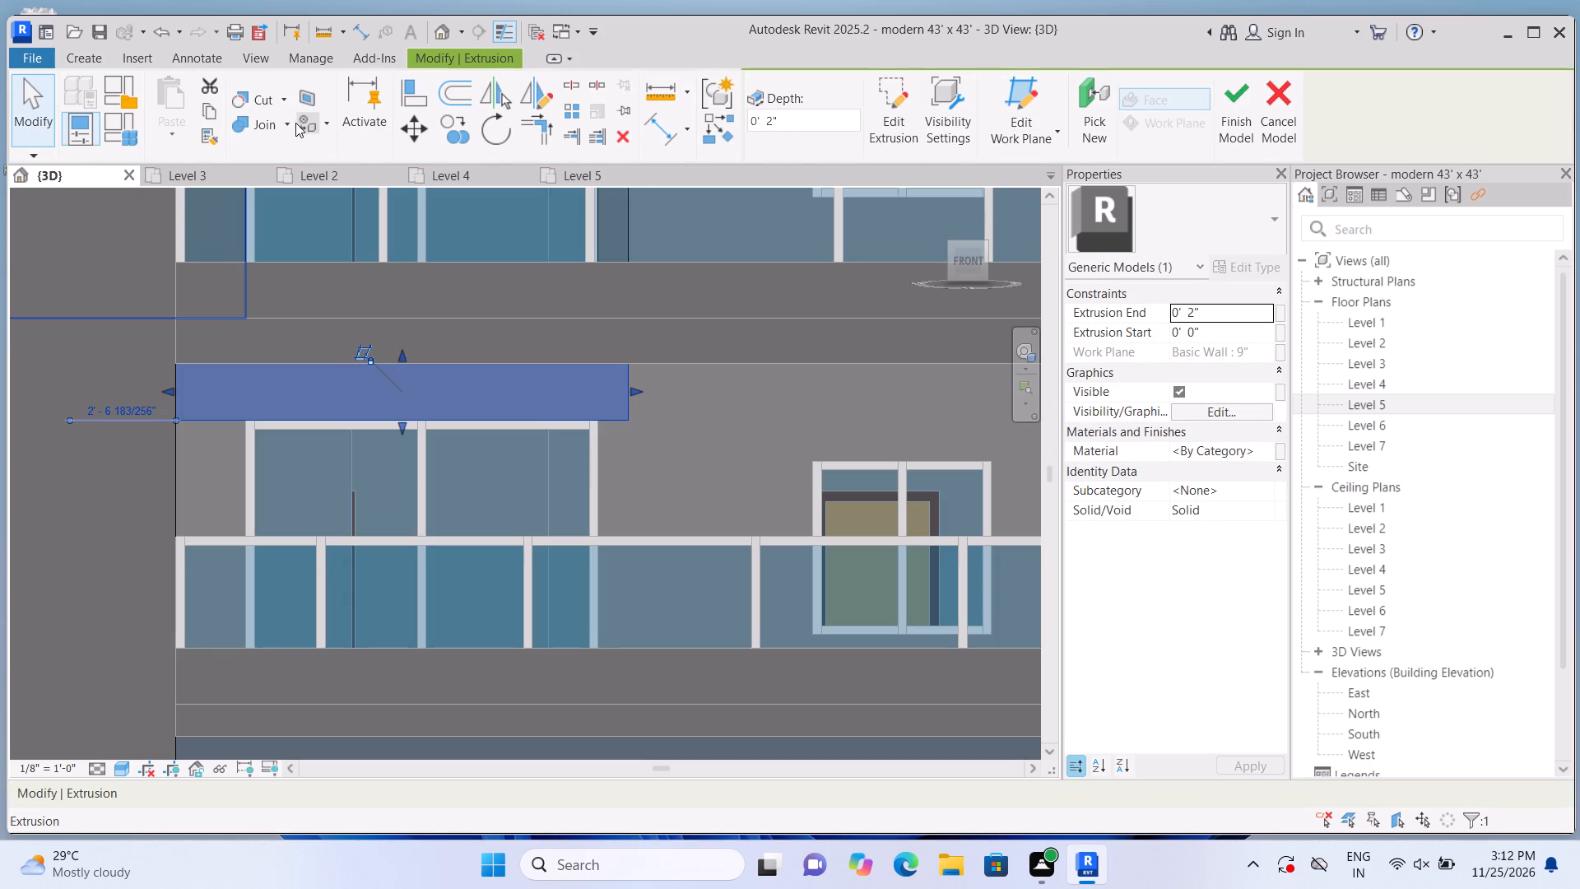
Join the panel above the middle-floor sliding window to the adjoining side panel.
double_click(285, 121)
click(290, 126)
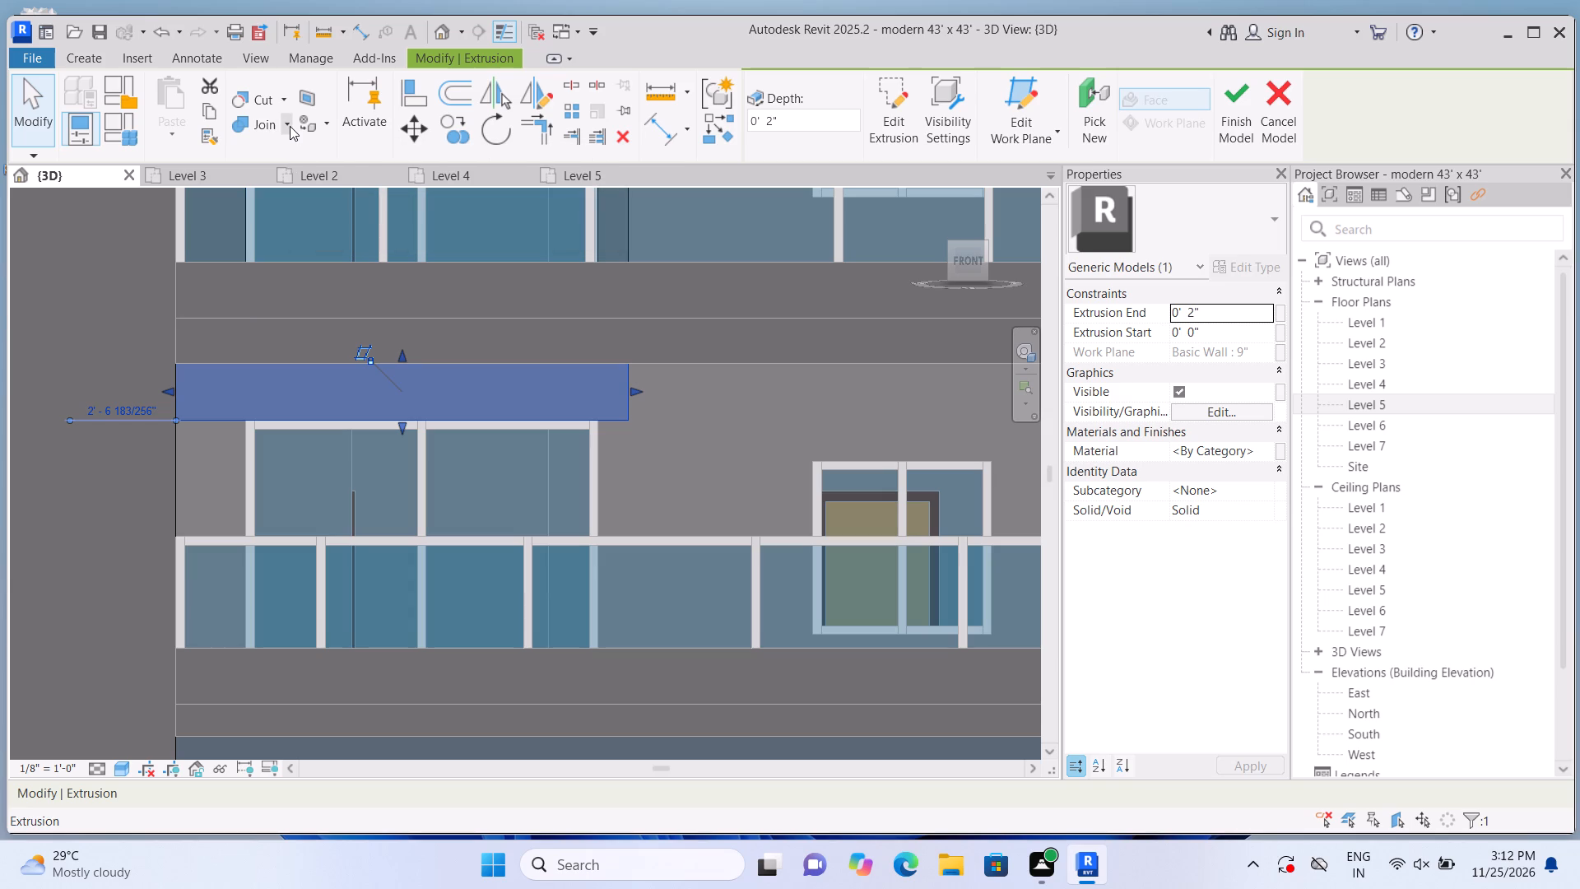
click(295, 151)
click(266, 393)
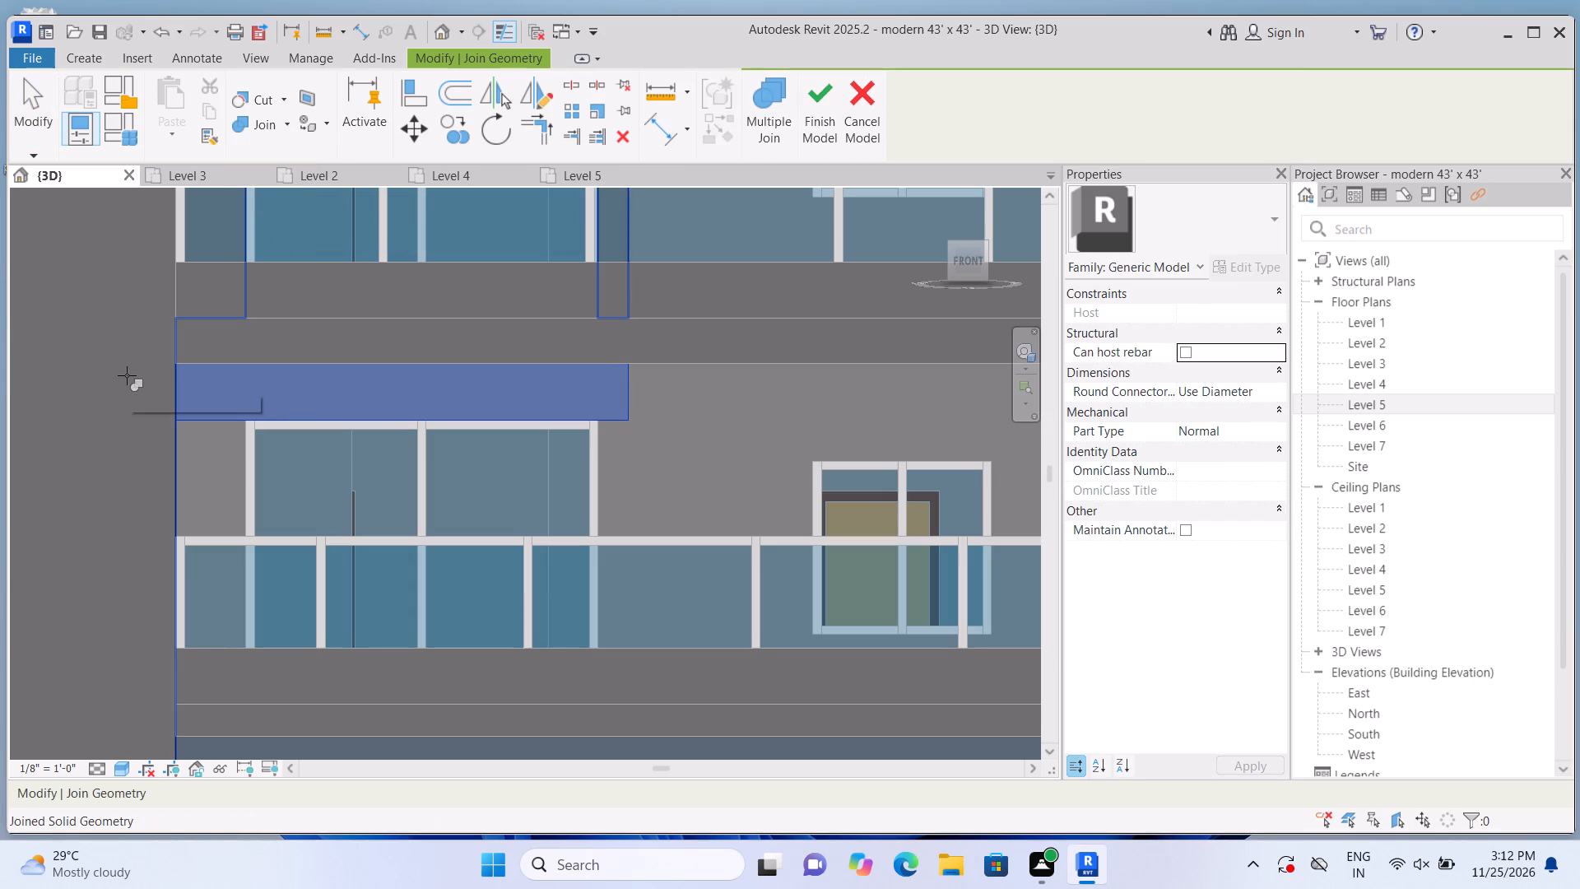
click(110, 438)
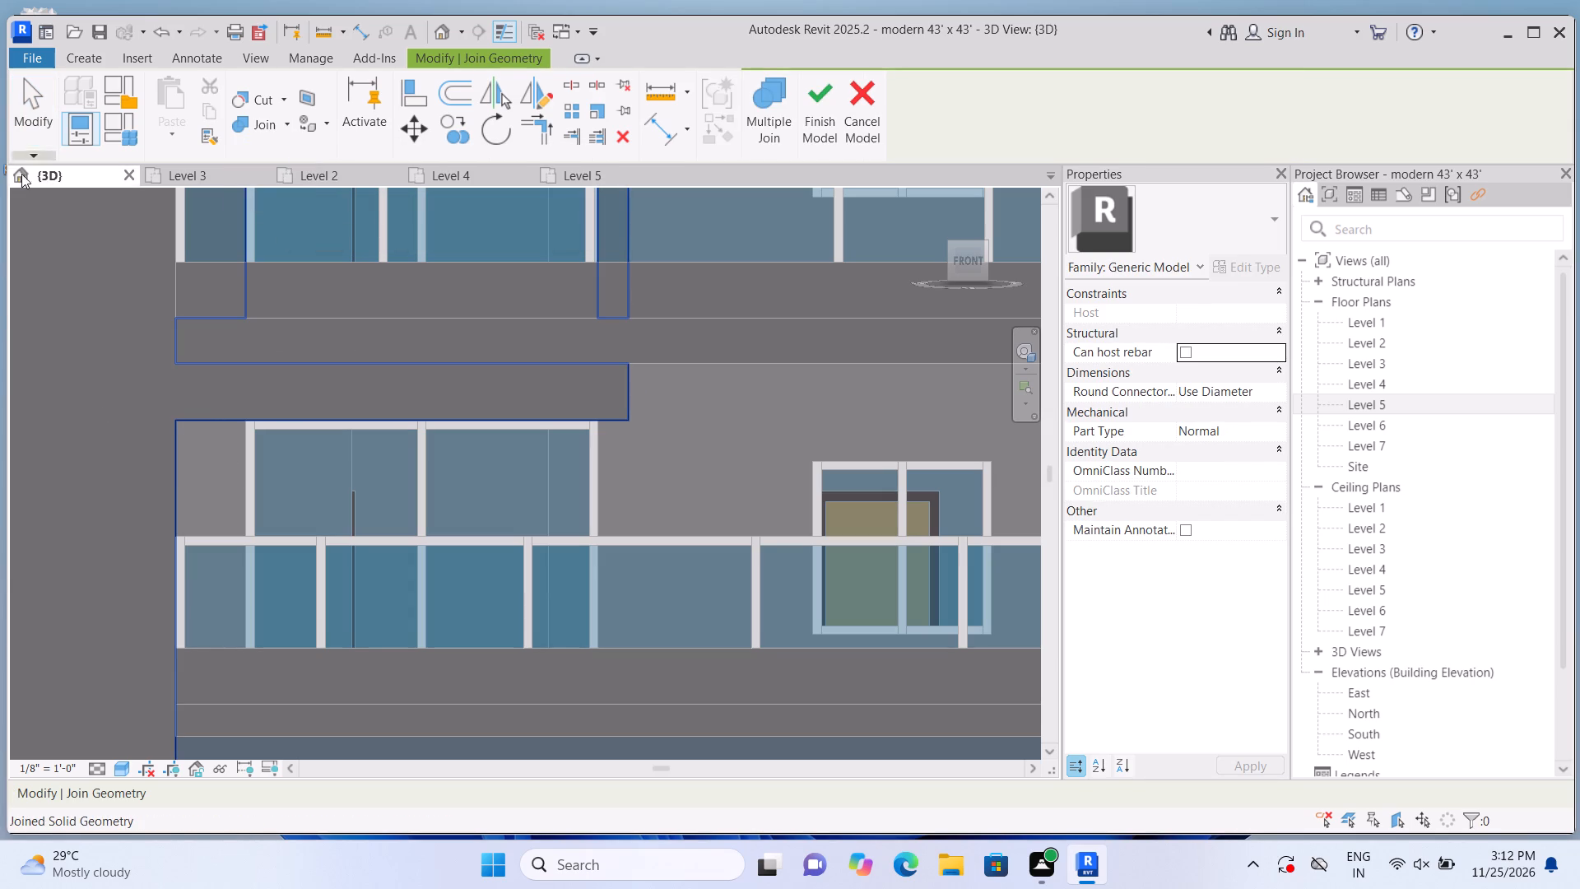
Extrude a 2" panel on the middle-floor wall between the side panel and the sliding window, about 1'-8" wide and 6'-10" high.
click(94, 56)
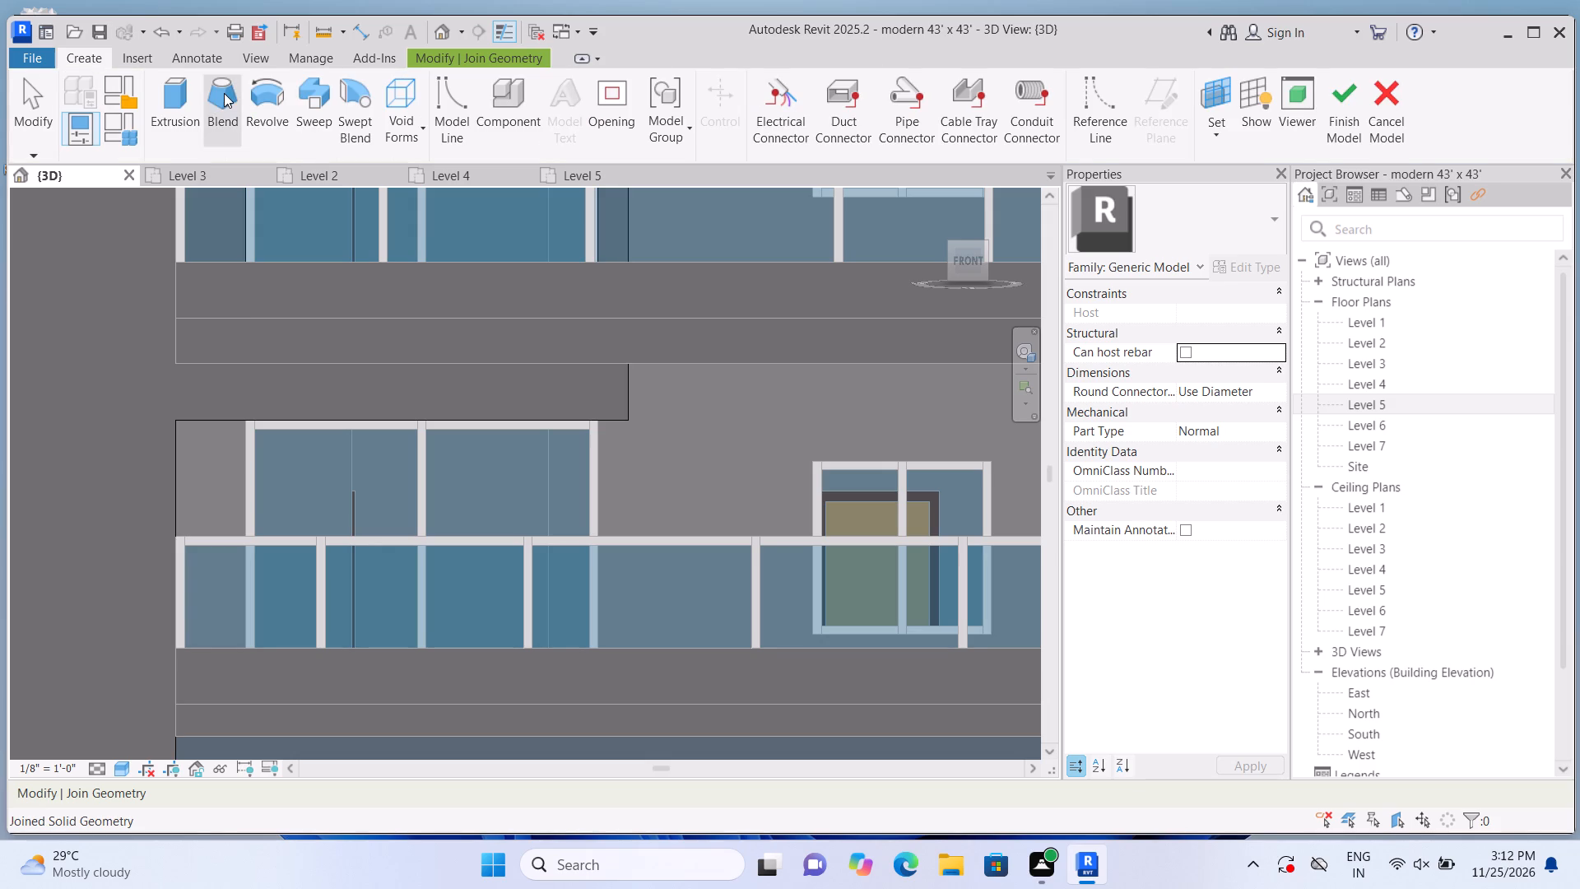
double_click(183, 108)
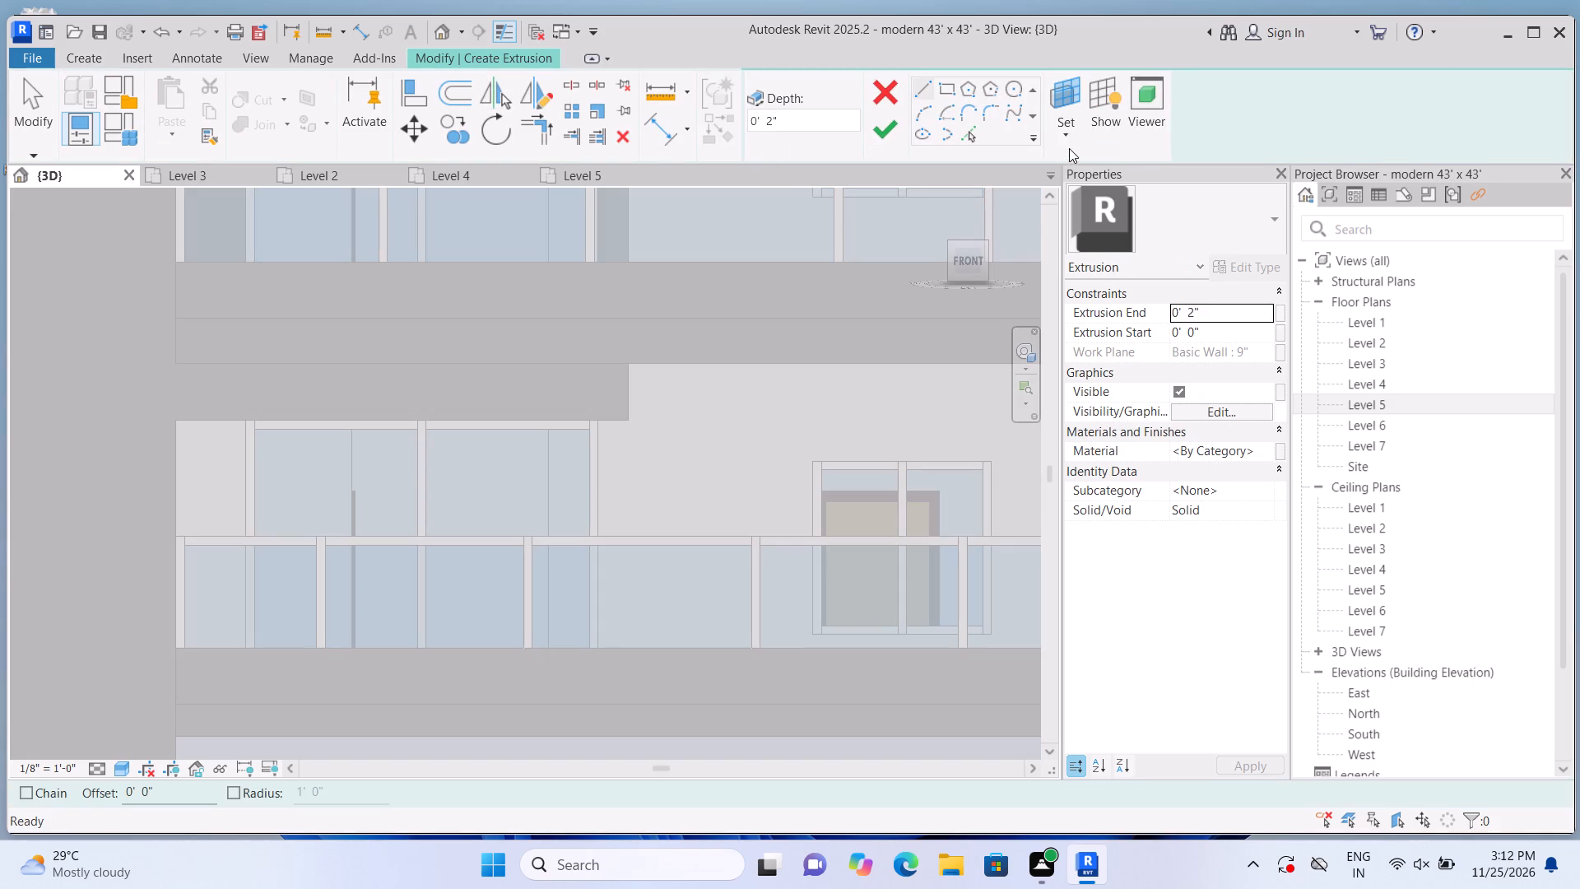
click(1066, 140)
click(1078, 207)
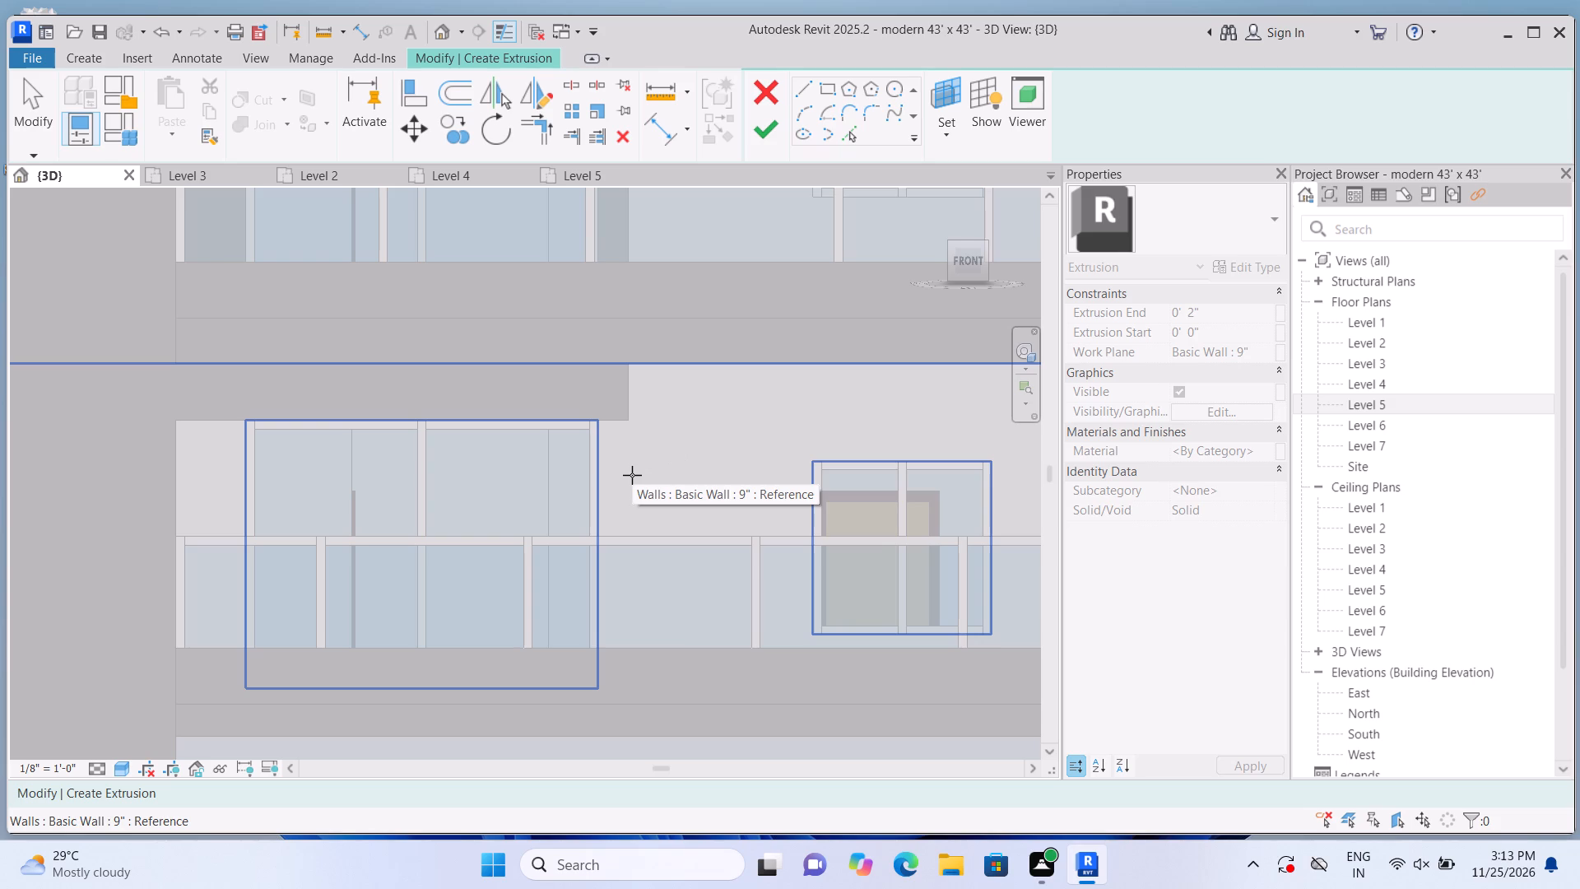
click(632, 475)
click(948, 91)
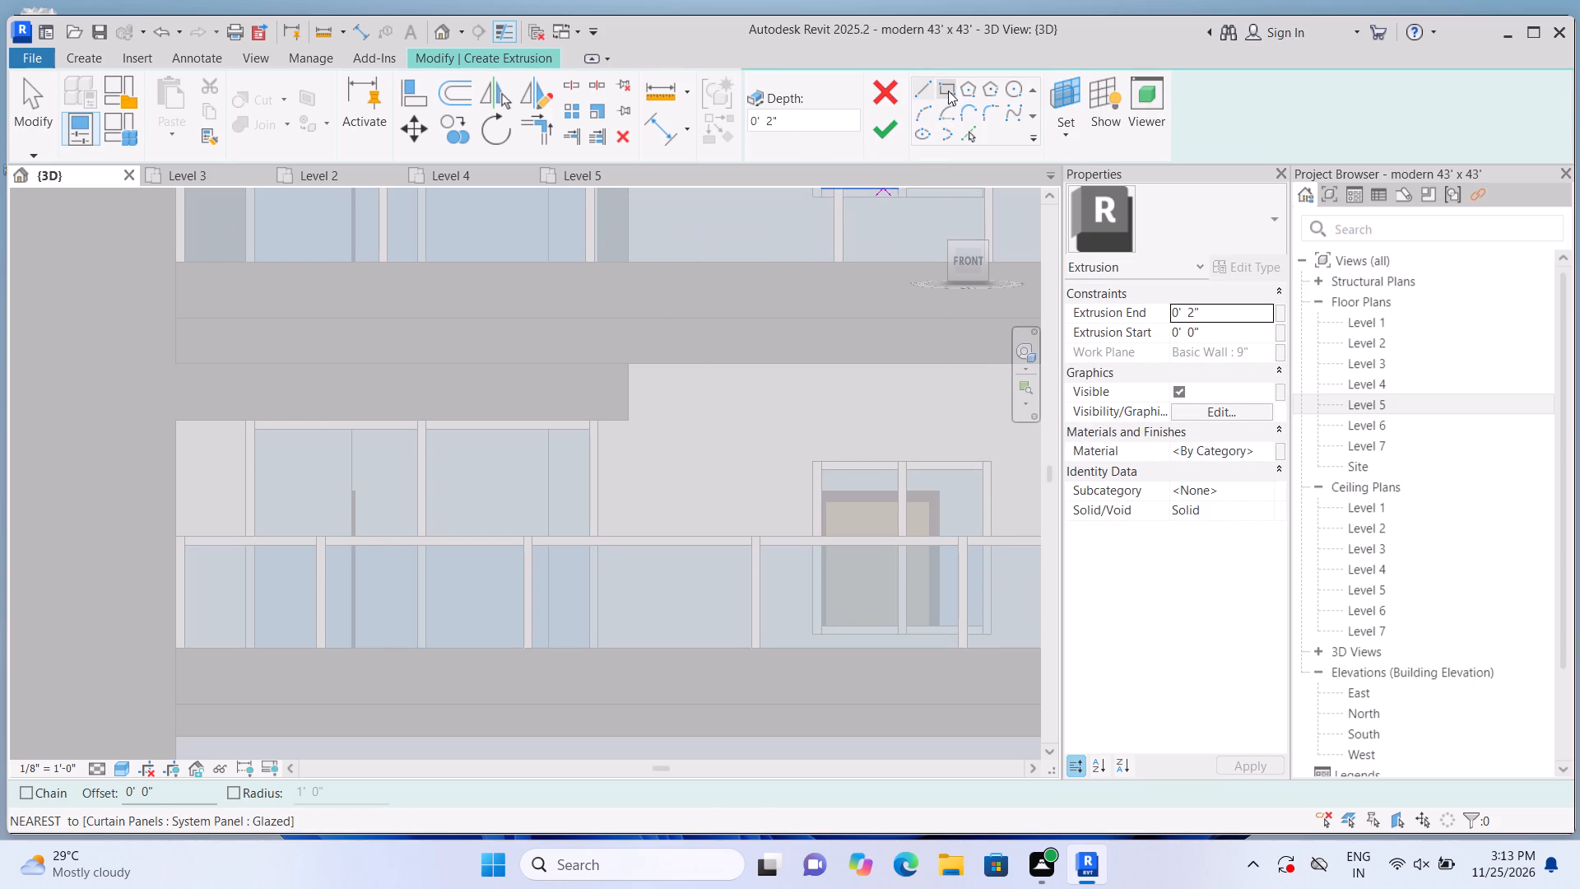
click(175, 424)
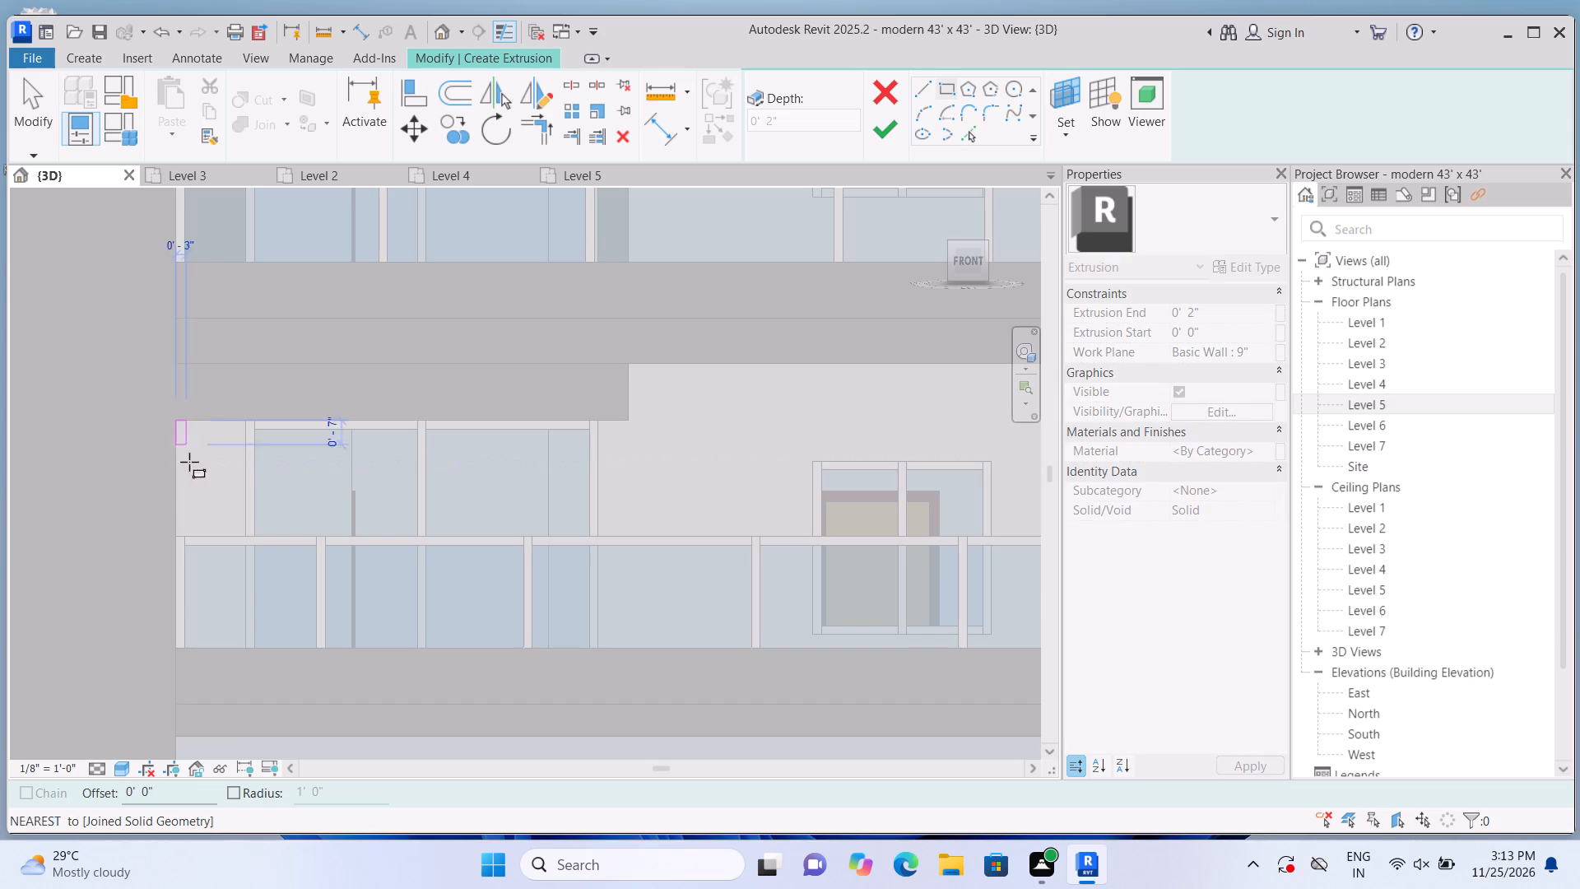
scroll(241, 688, up, 2)
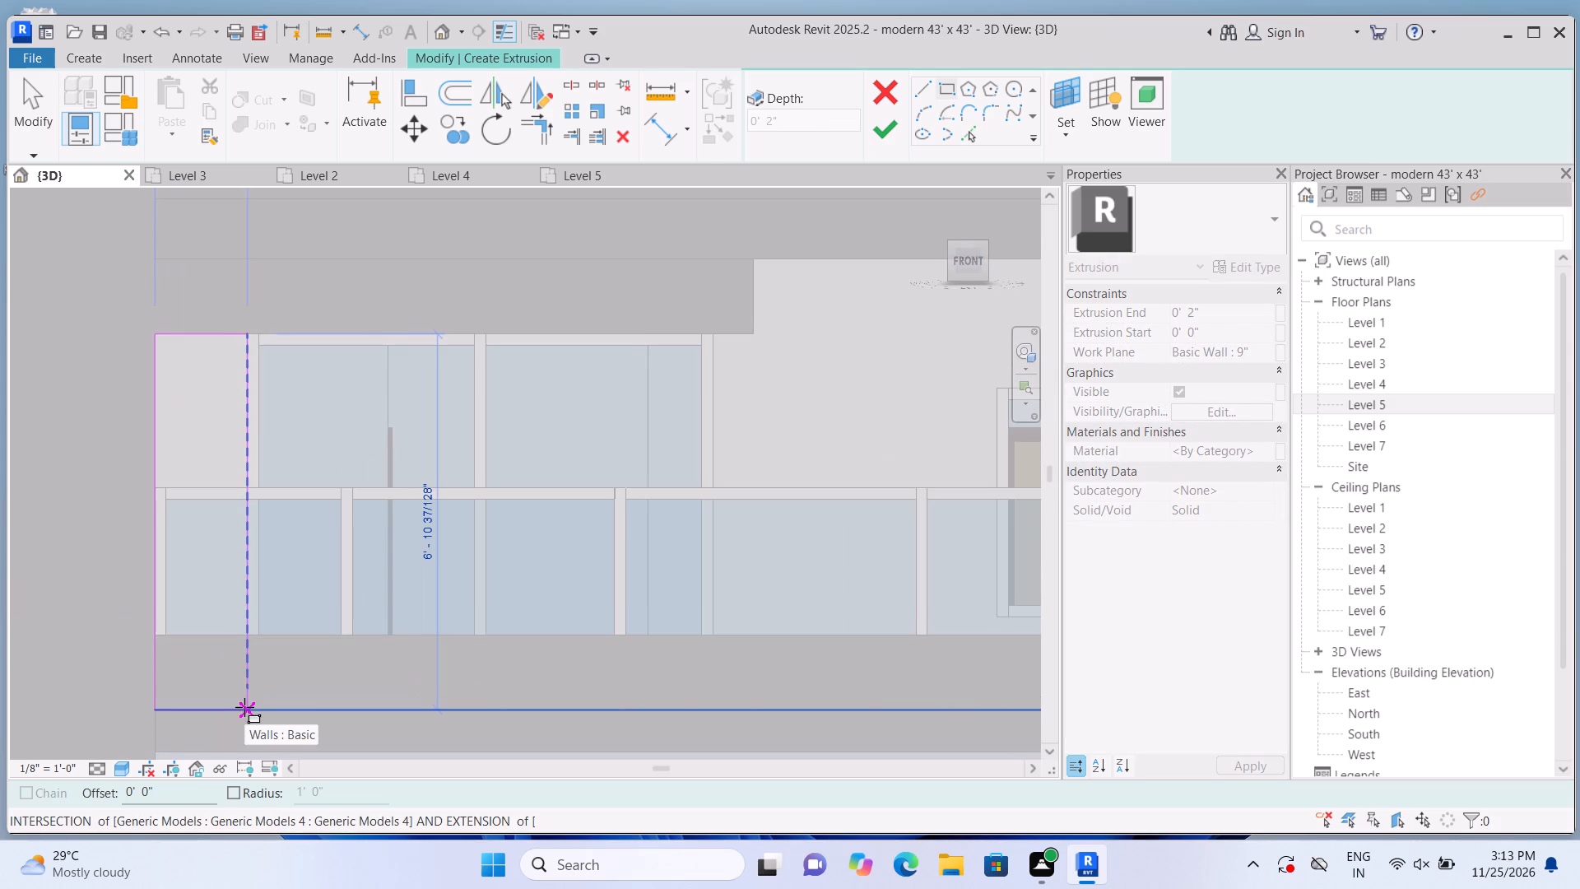
click(244, 707)
click(887, 133)
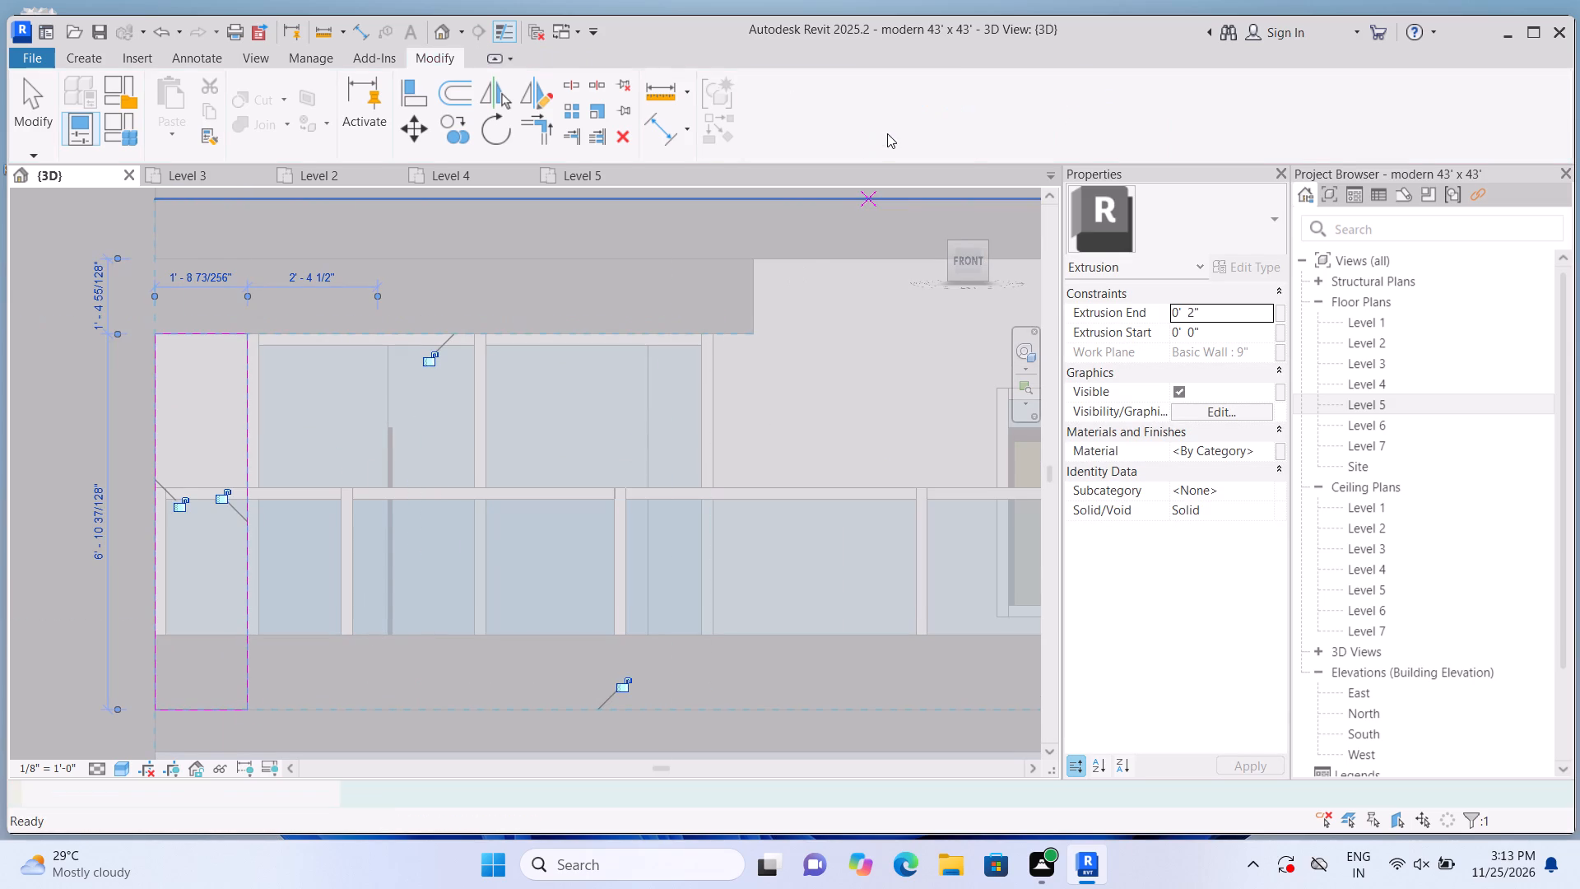
Join the narrow strip beside the middle-floor sliding window to the panel above the window.
click(282, 120)
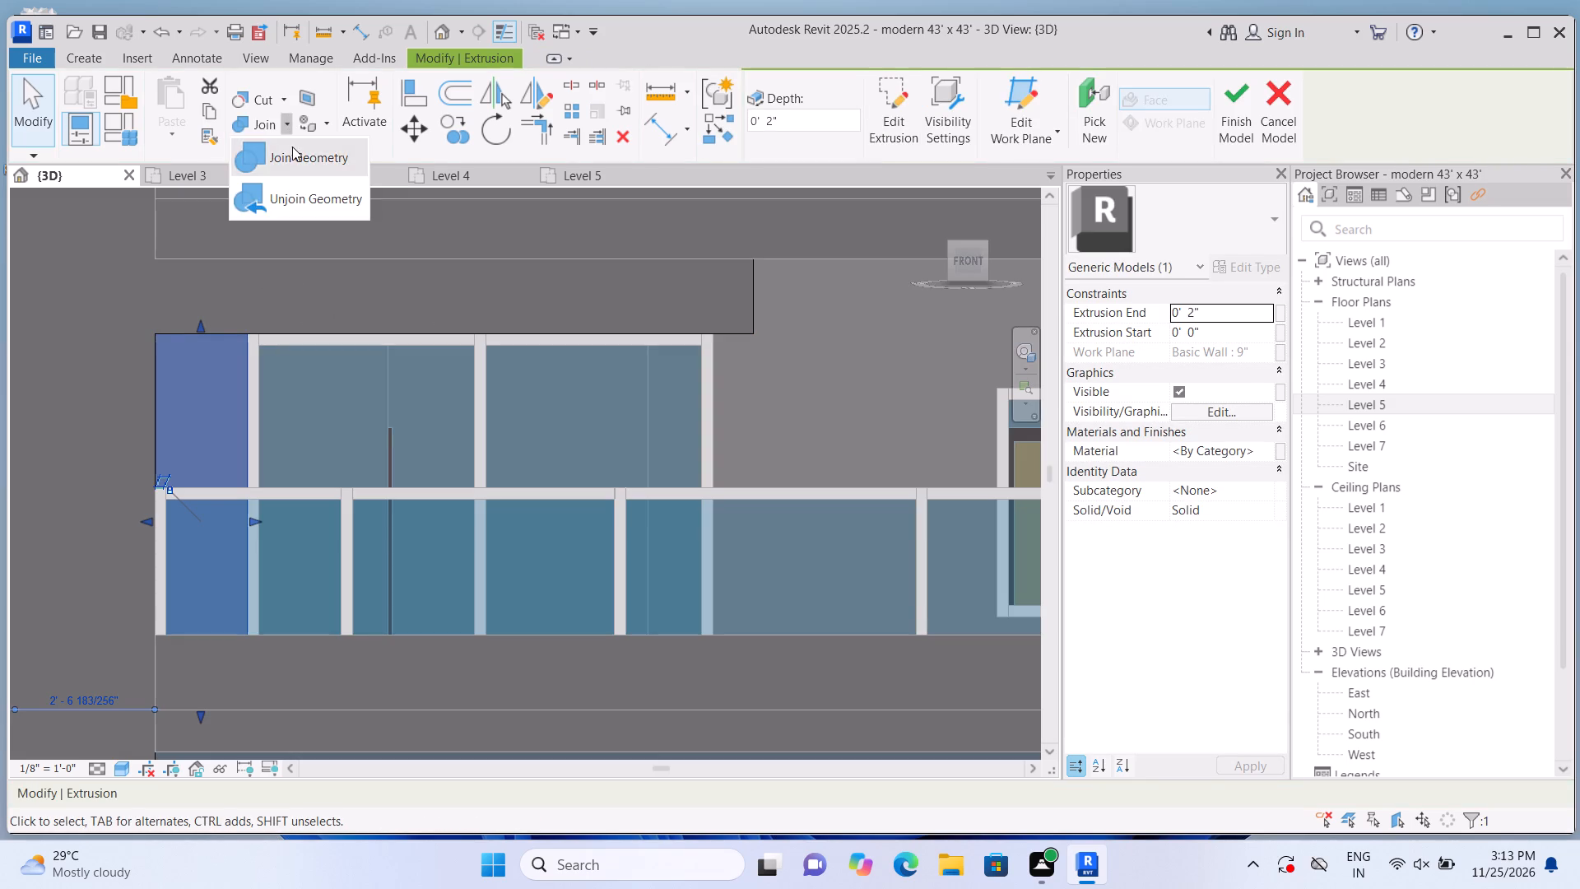
click(292, 147)
click(239, 375)
click(244, 326)
Extrude a 2" rectangular panel on the wall directly below the top-floor sliding window, 8'-6" wide and 1'-4 1/4" high.
scroll(314, 328, down, 1)
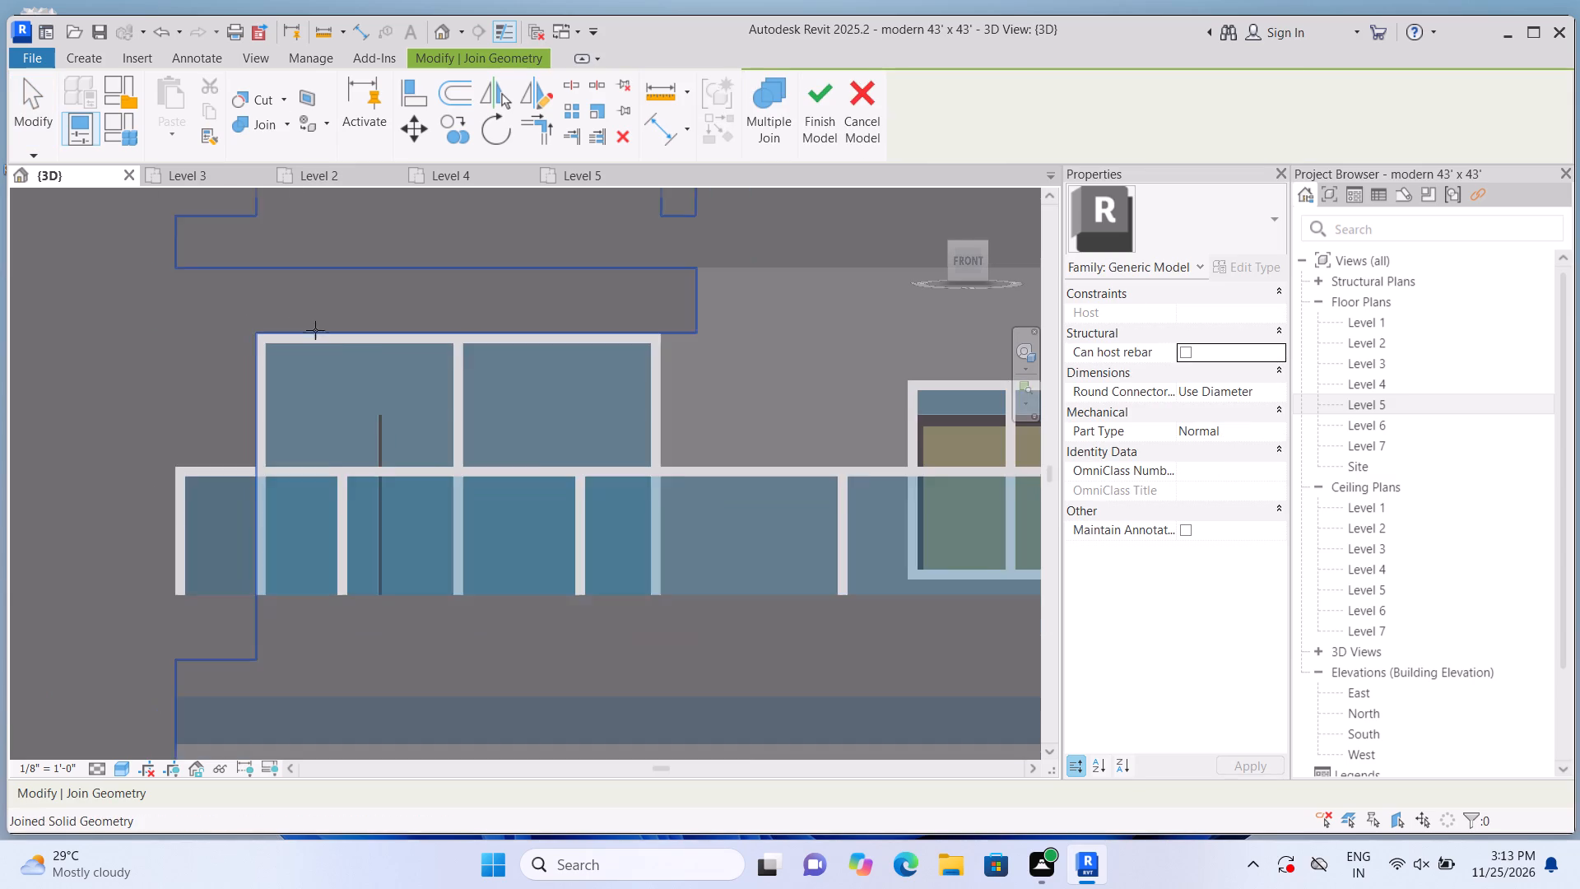
scroll(328, 344, down, 1)
middle_drag(434, 336, 439, 528)
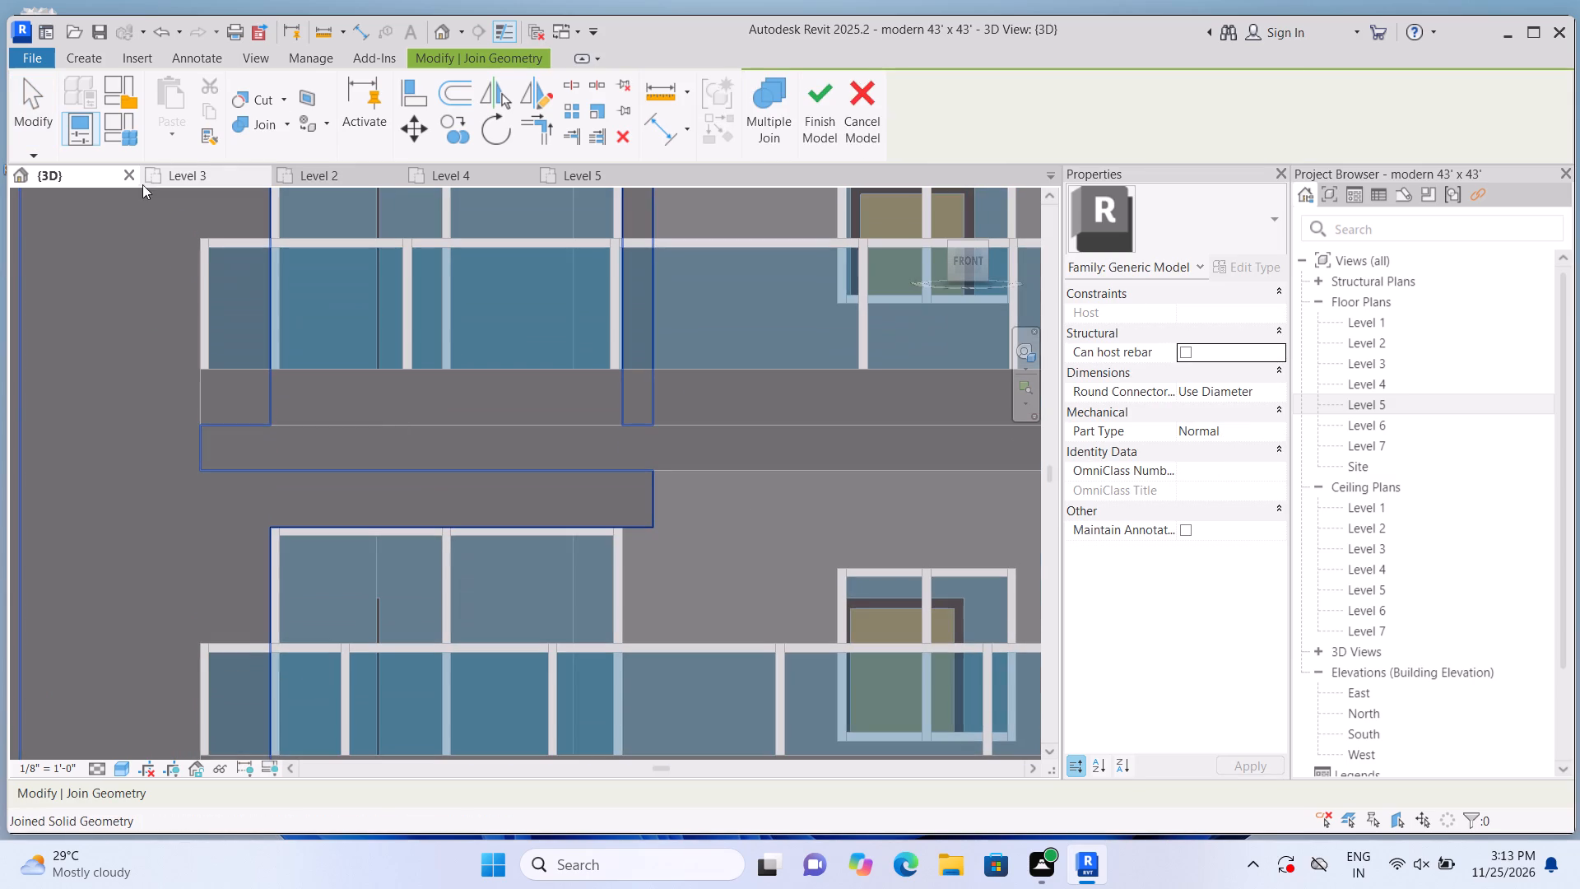
click(102, 62)
click(177, 109)
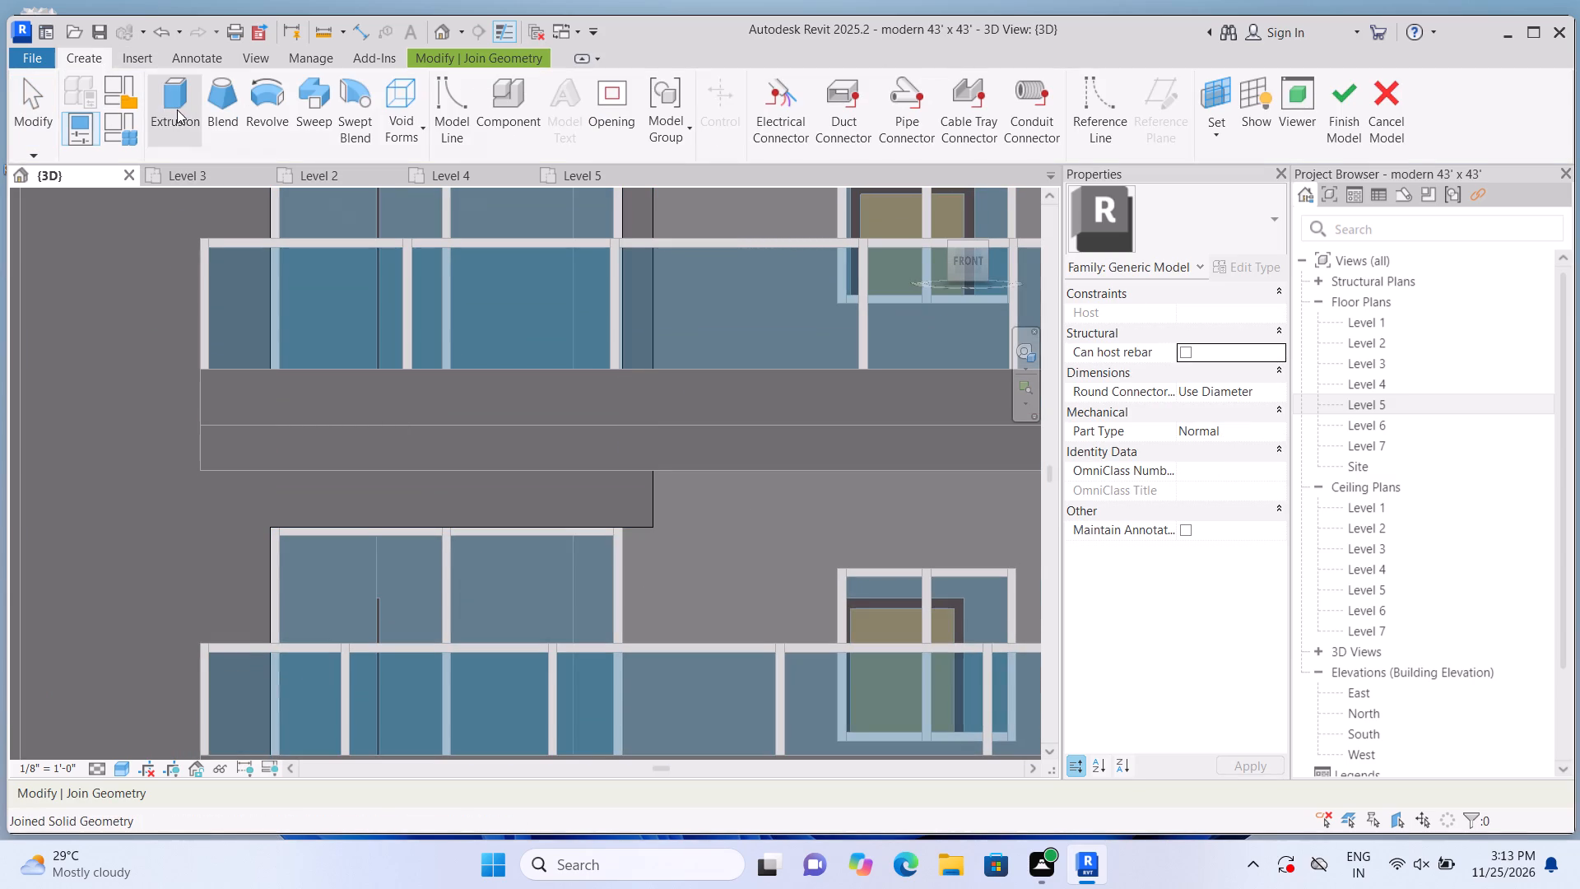
click(1068, 131)
click(1066, 202)
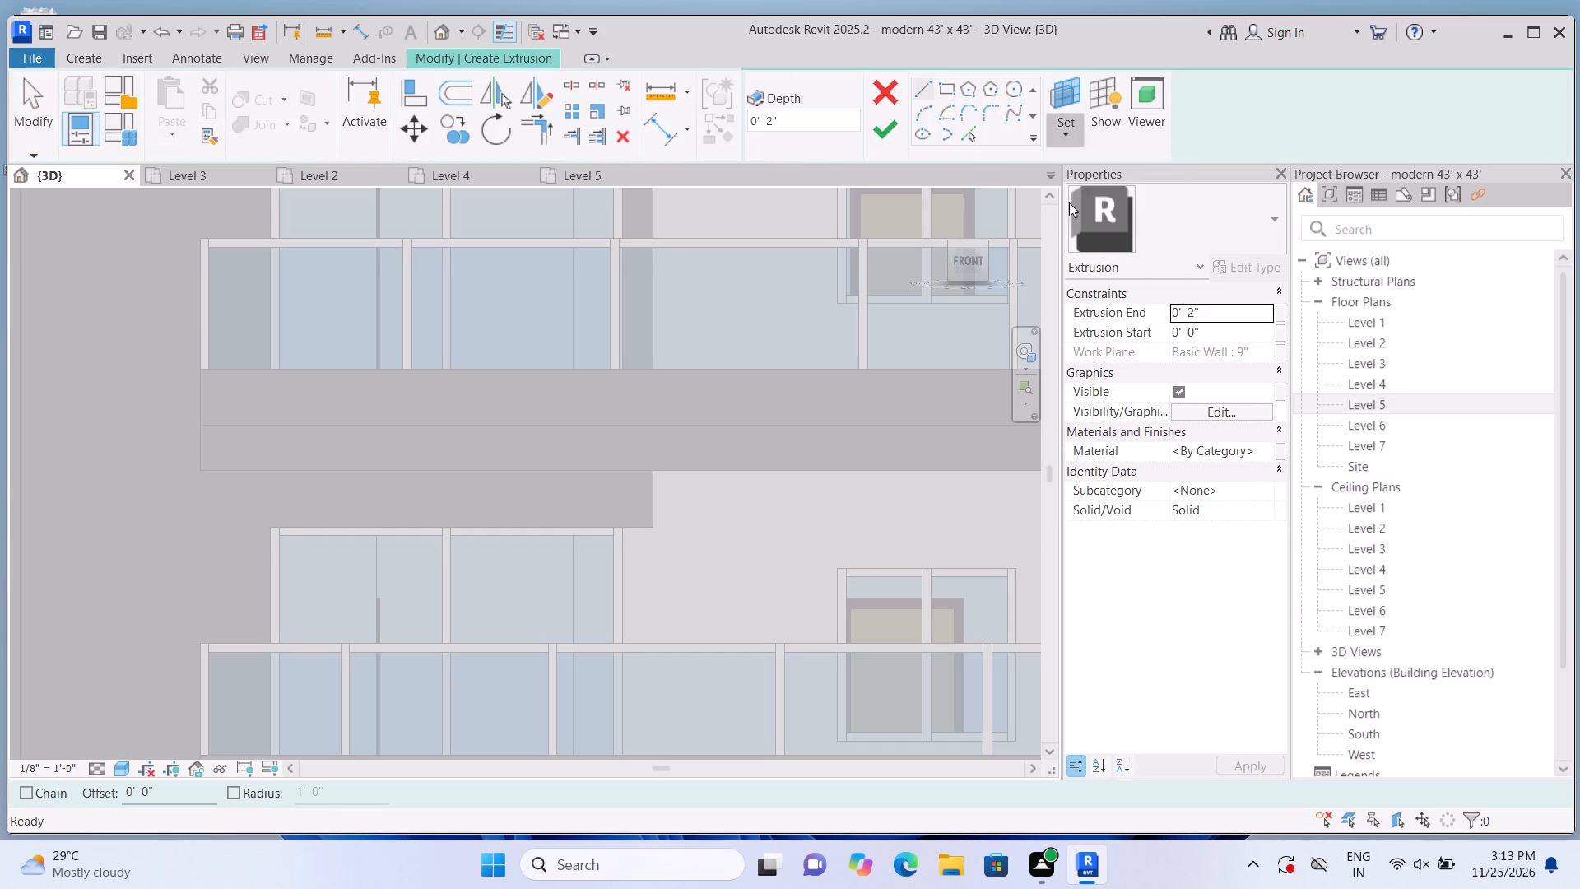
click(743, 211)
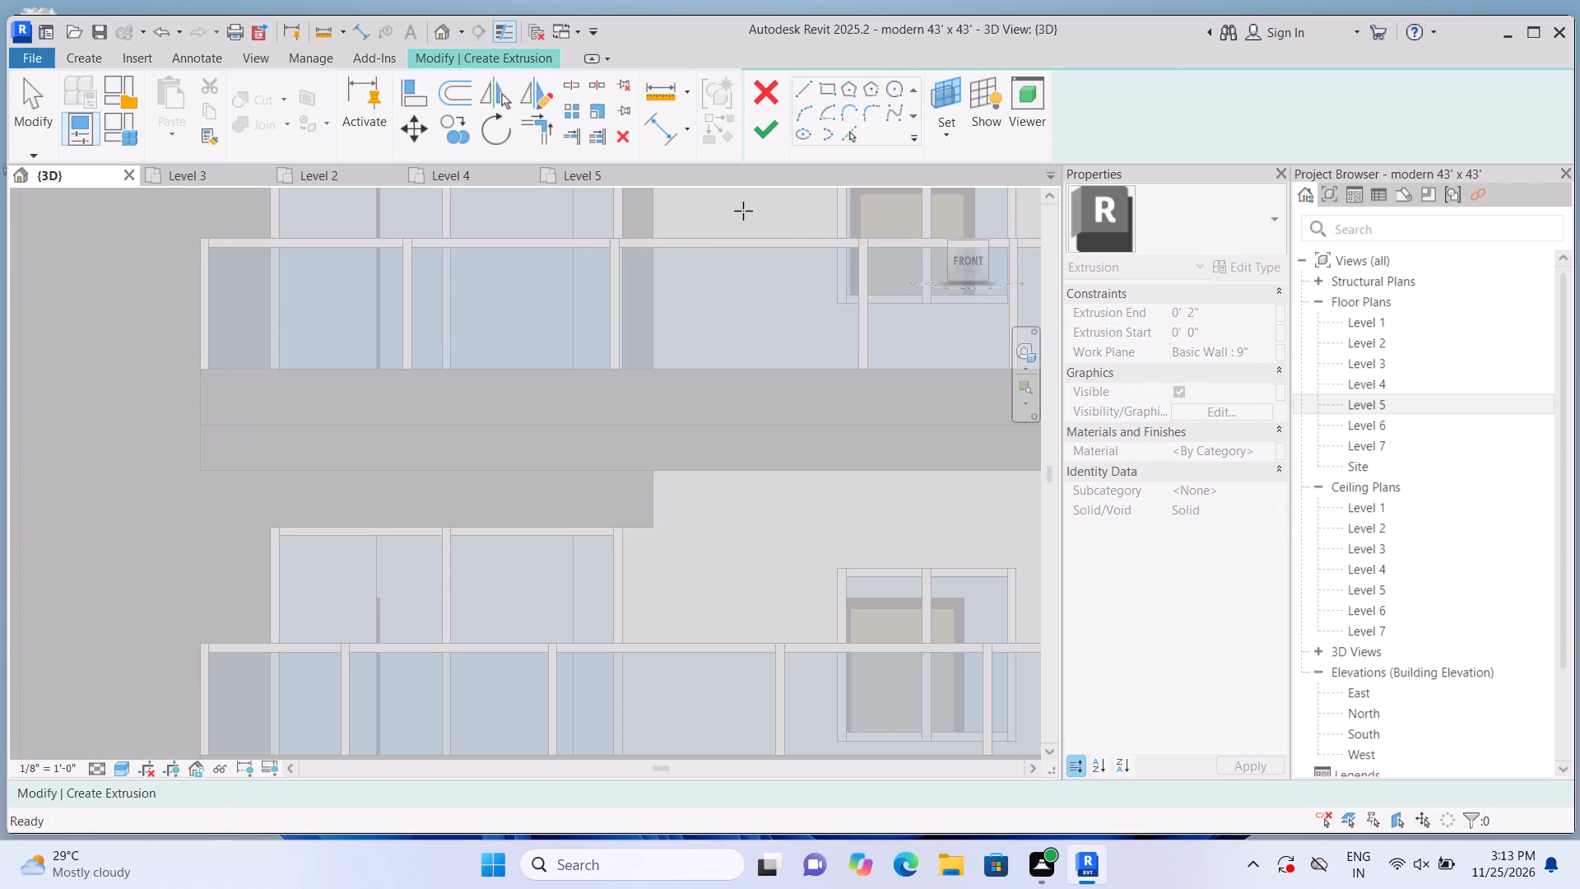
double_click(961, 86)
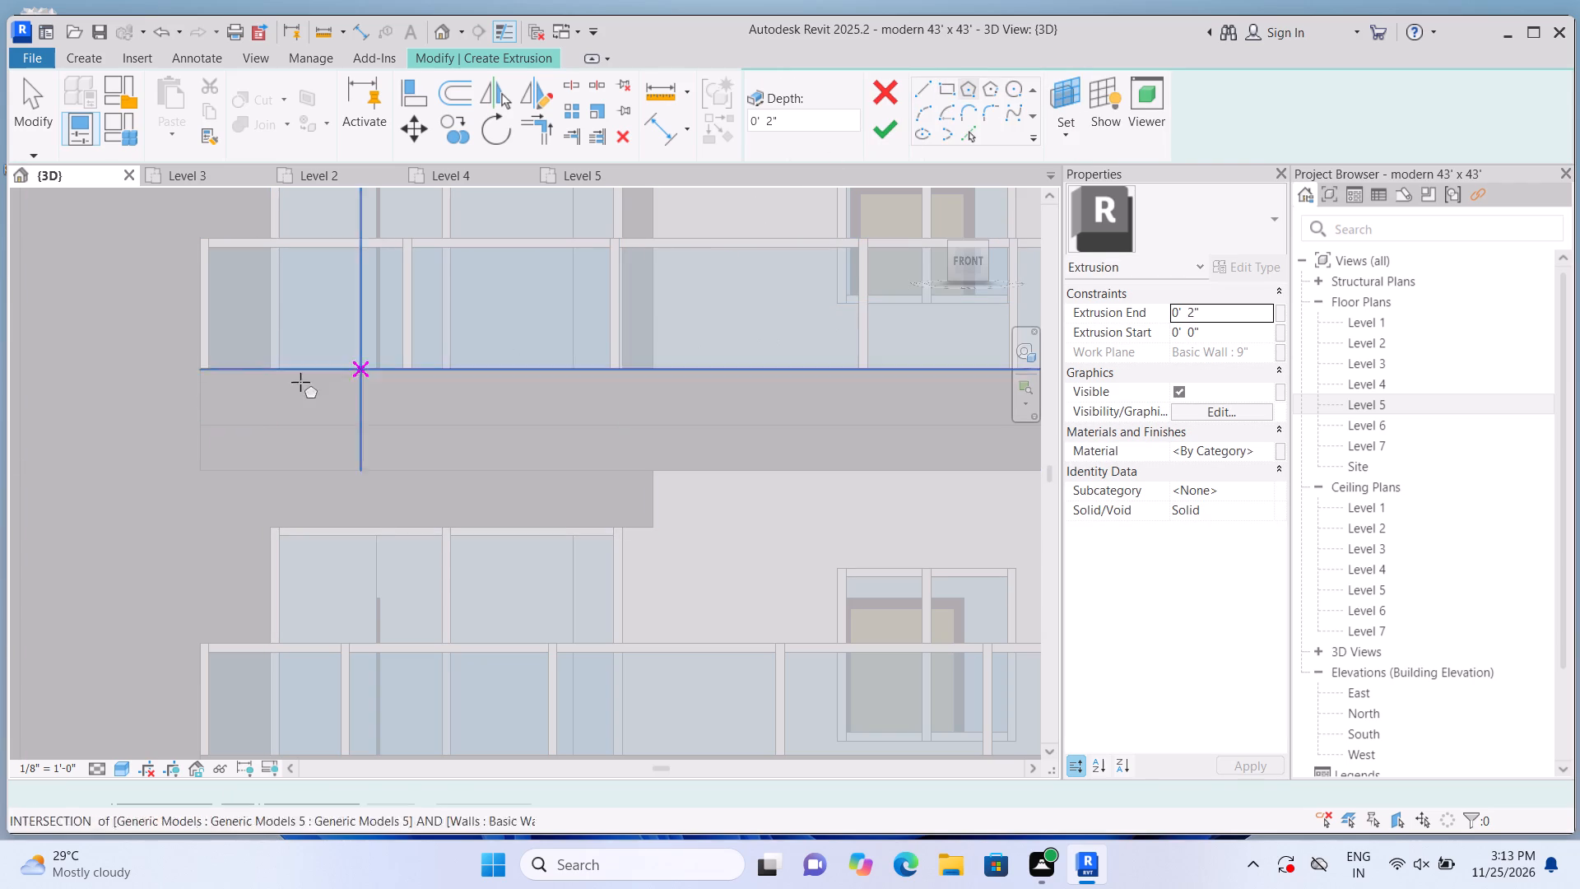
scroll(267, 387, up, 1)
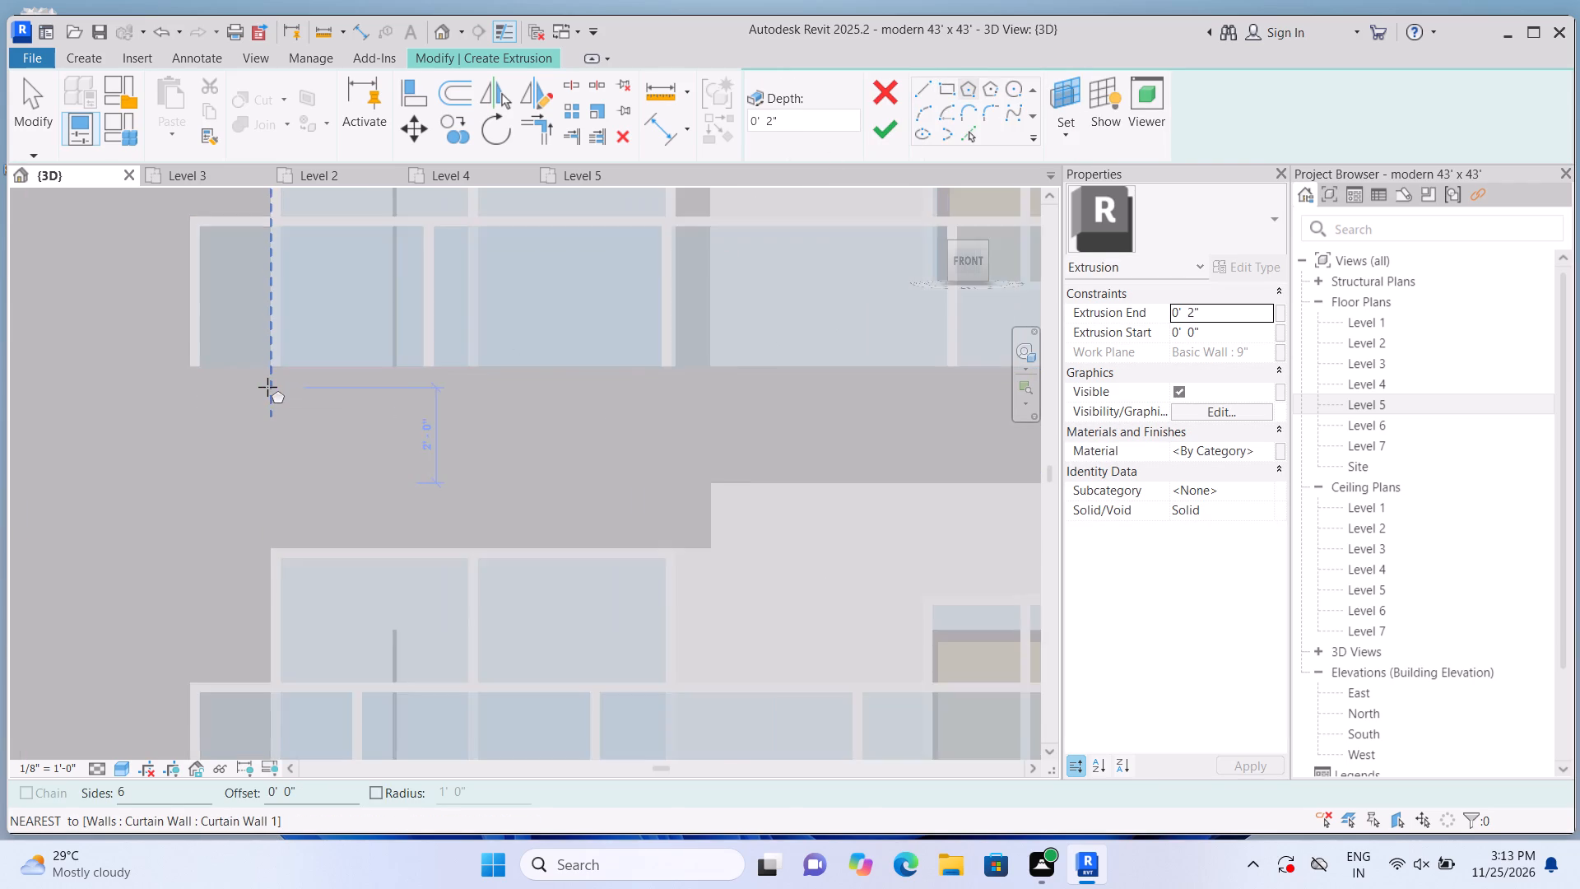
scroll(267, 387, up, 1)
click(275, 371)
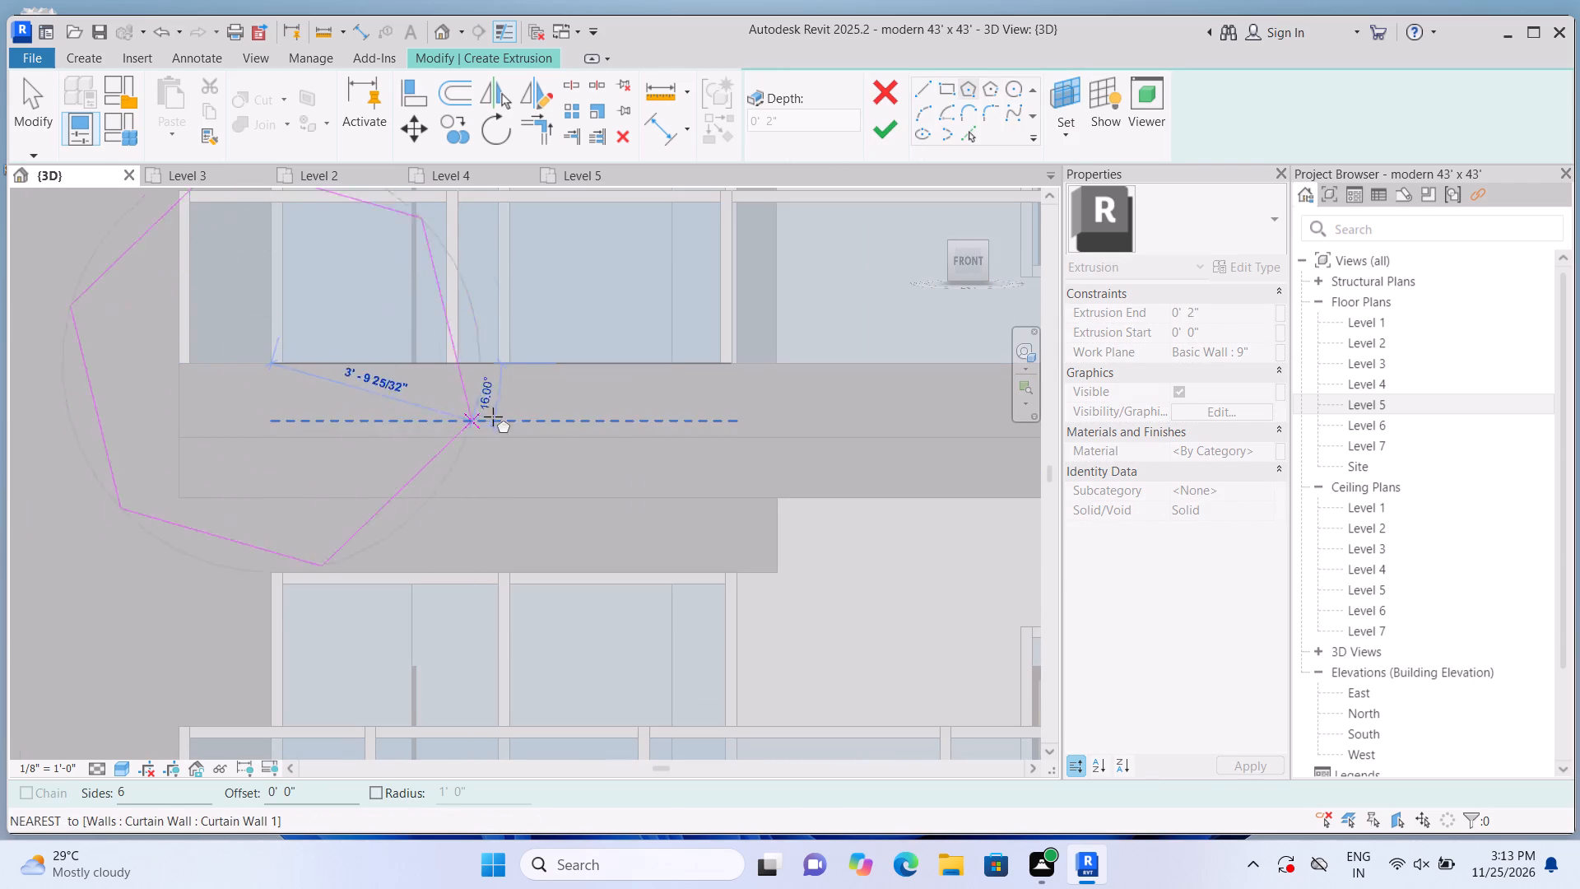
click(953, 89)
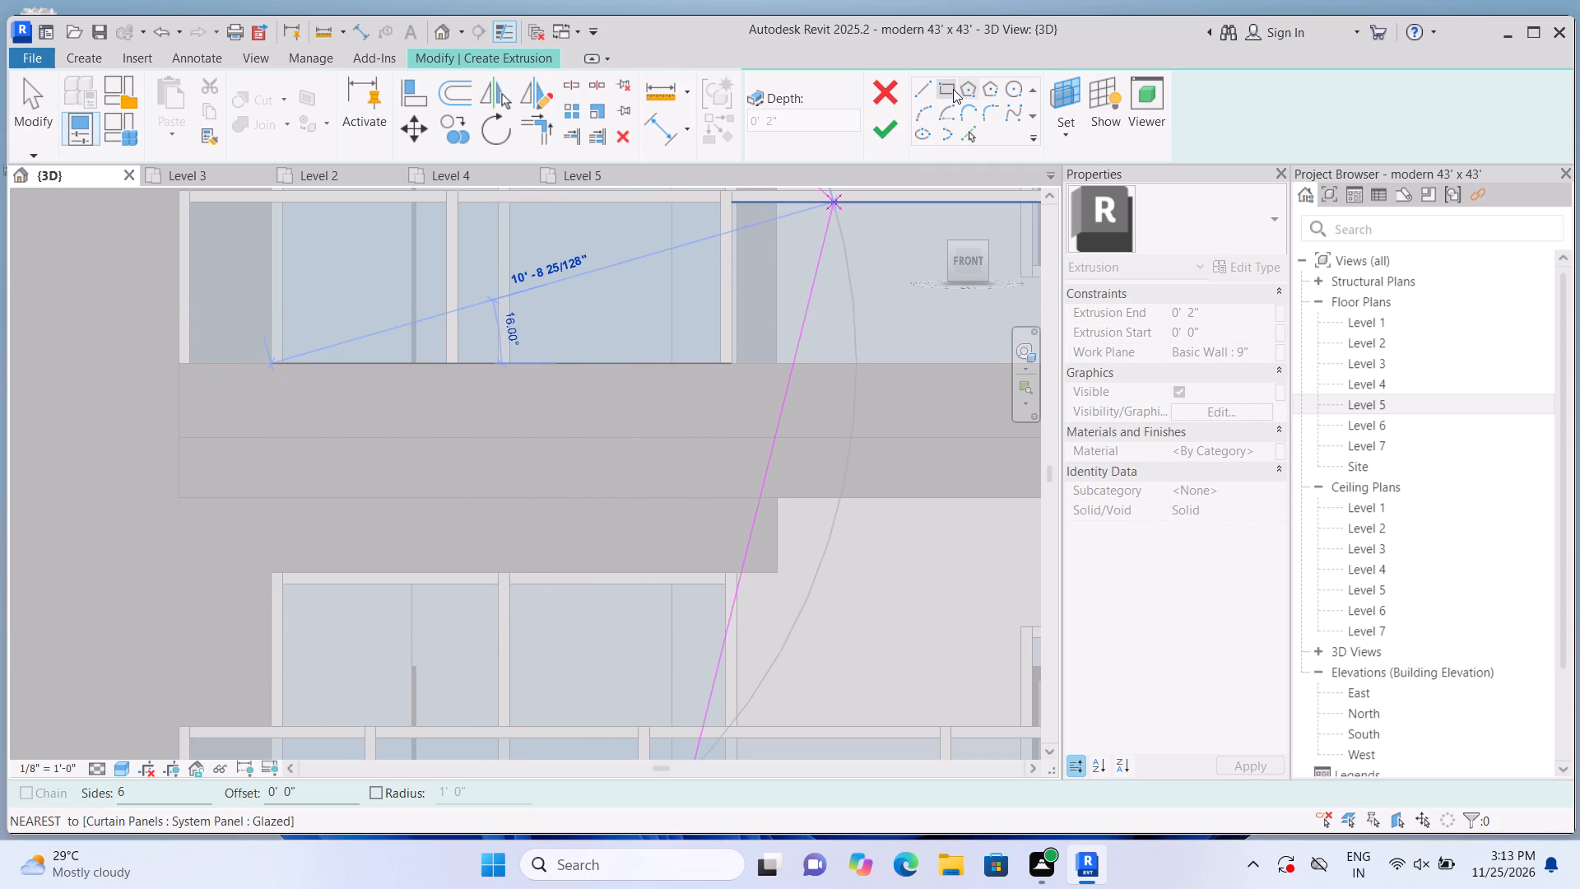
click(277, 367)
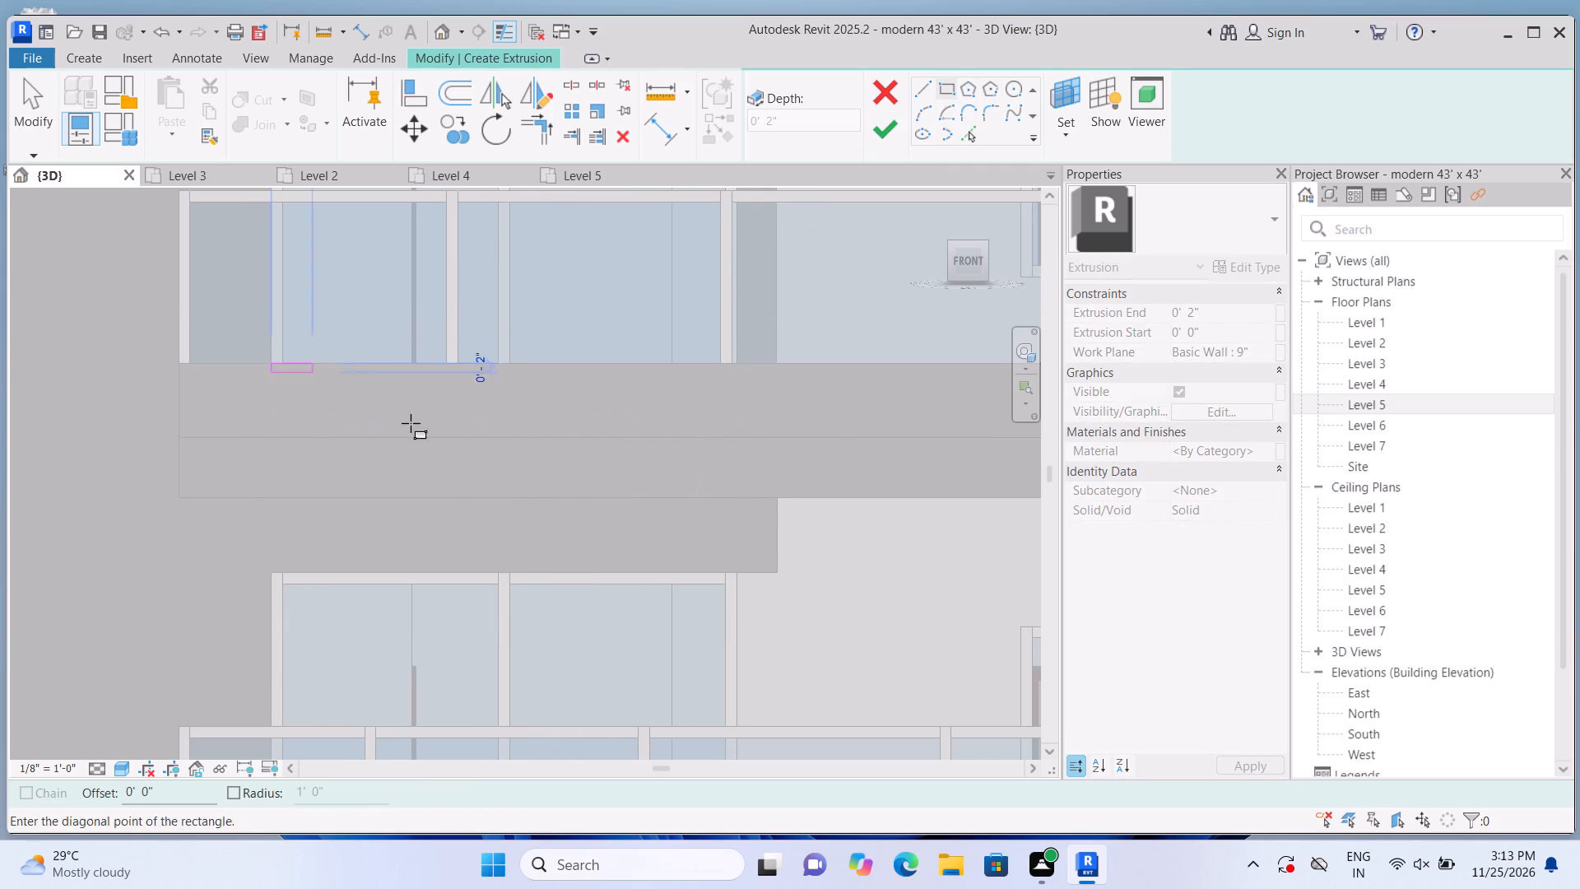
click(743, 440)
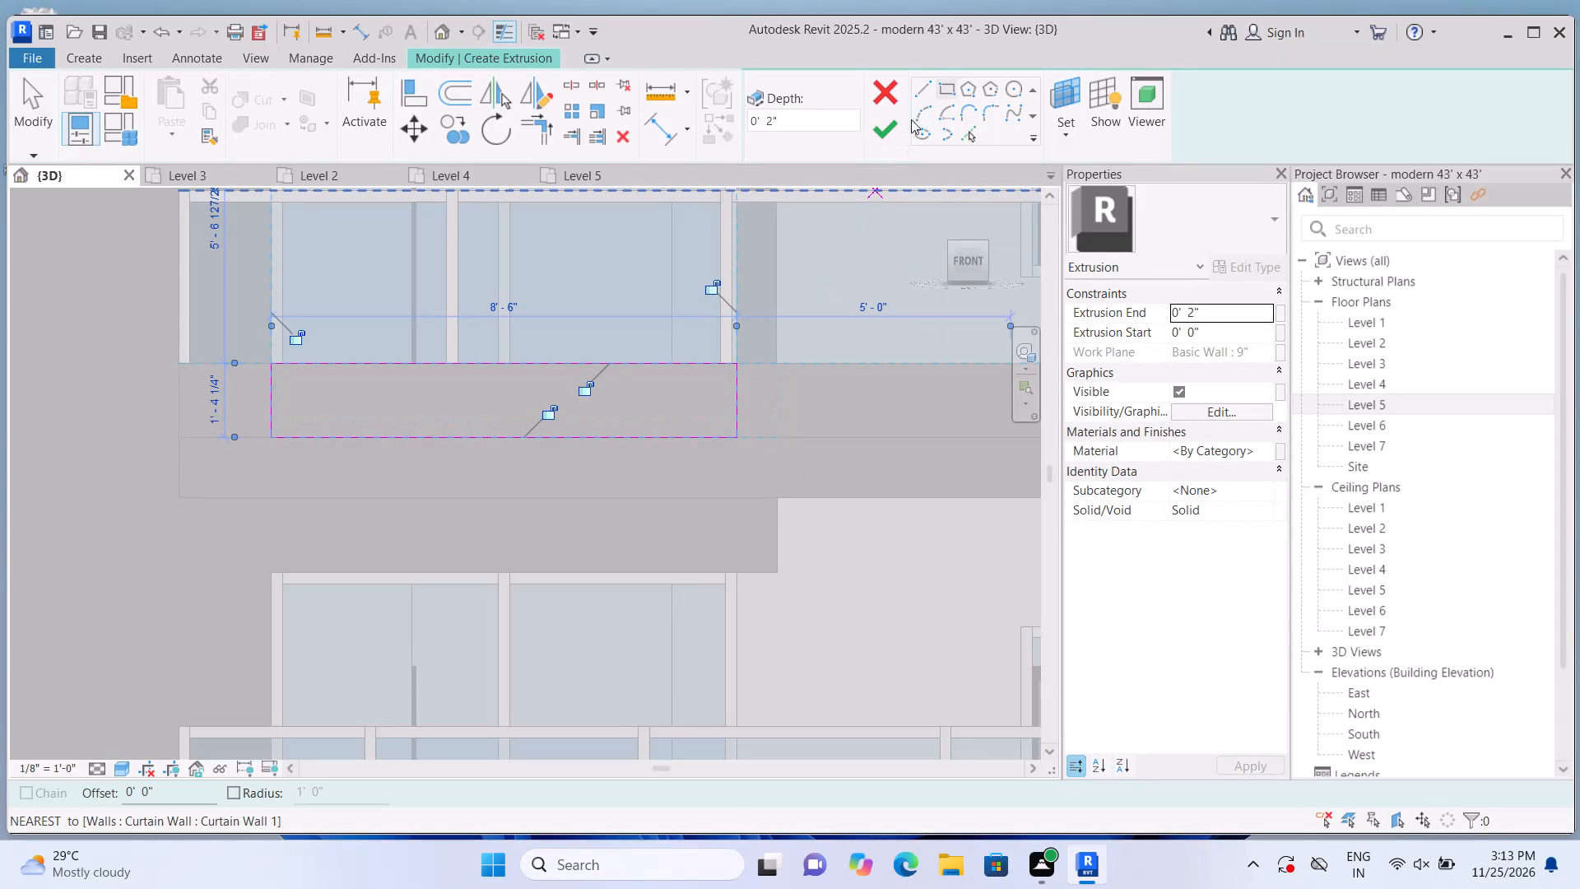
click(887, 141)
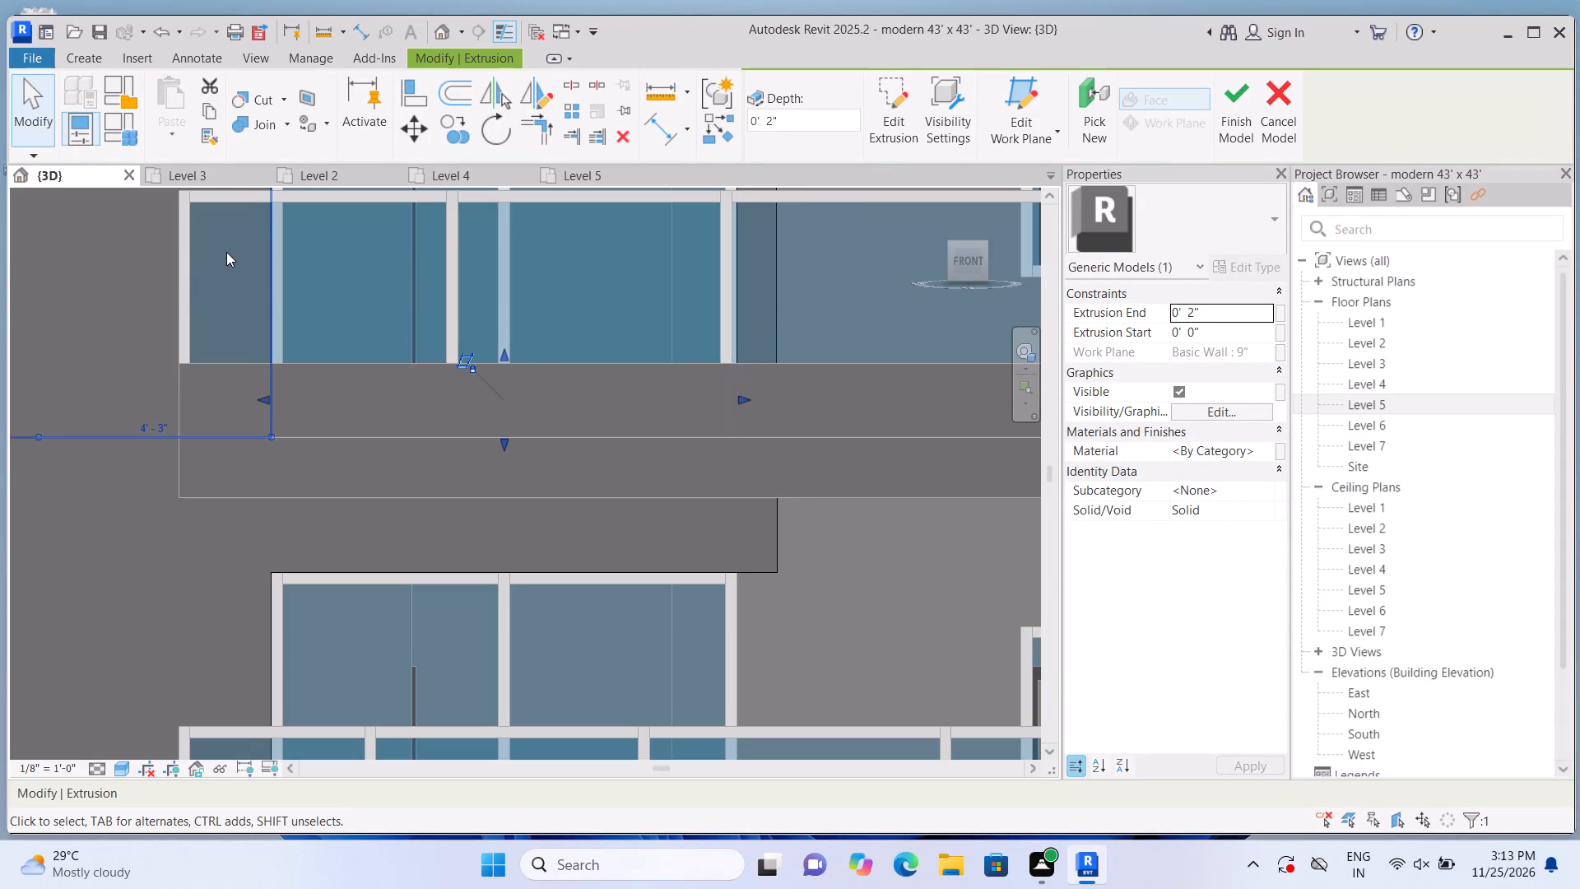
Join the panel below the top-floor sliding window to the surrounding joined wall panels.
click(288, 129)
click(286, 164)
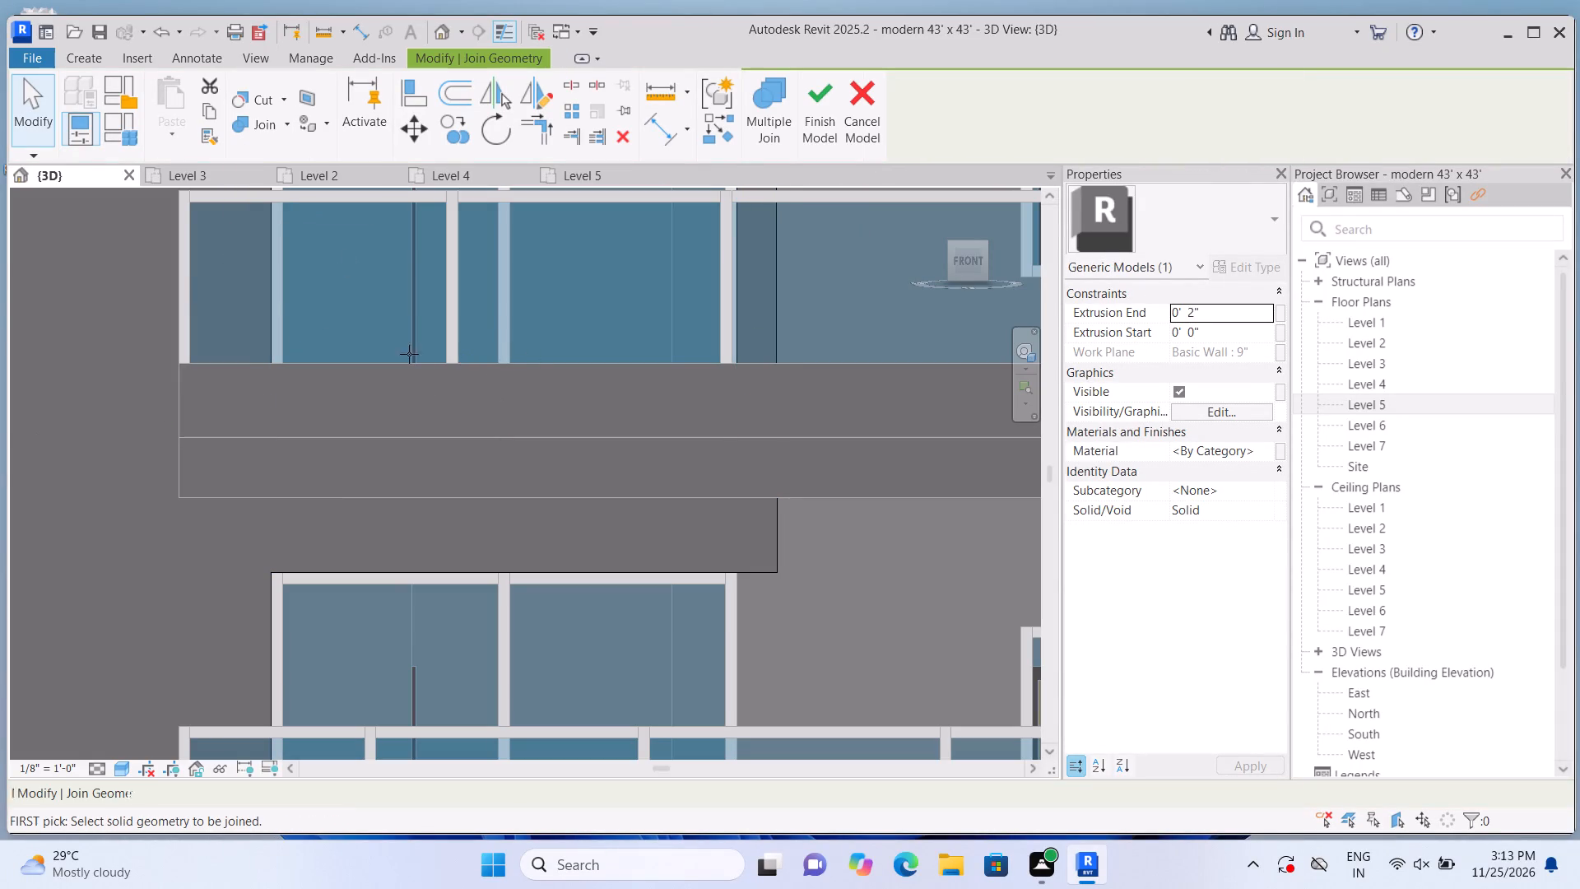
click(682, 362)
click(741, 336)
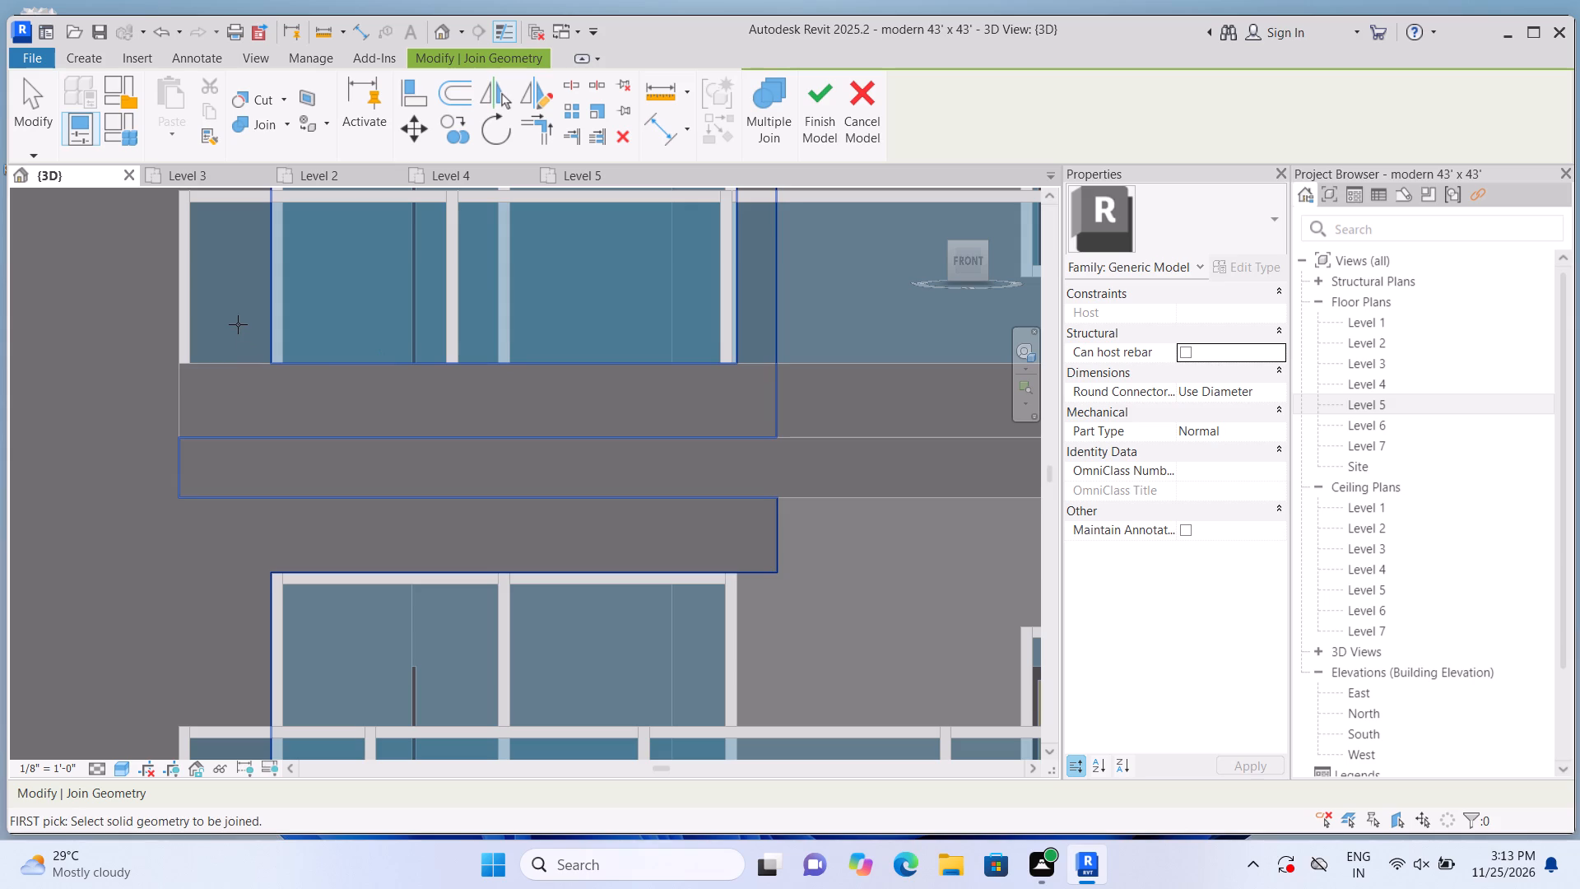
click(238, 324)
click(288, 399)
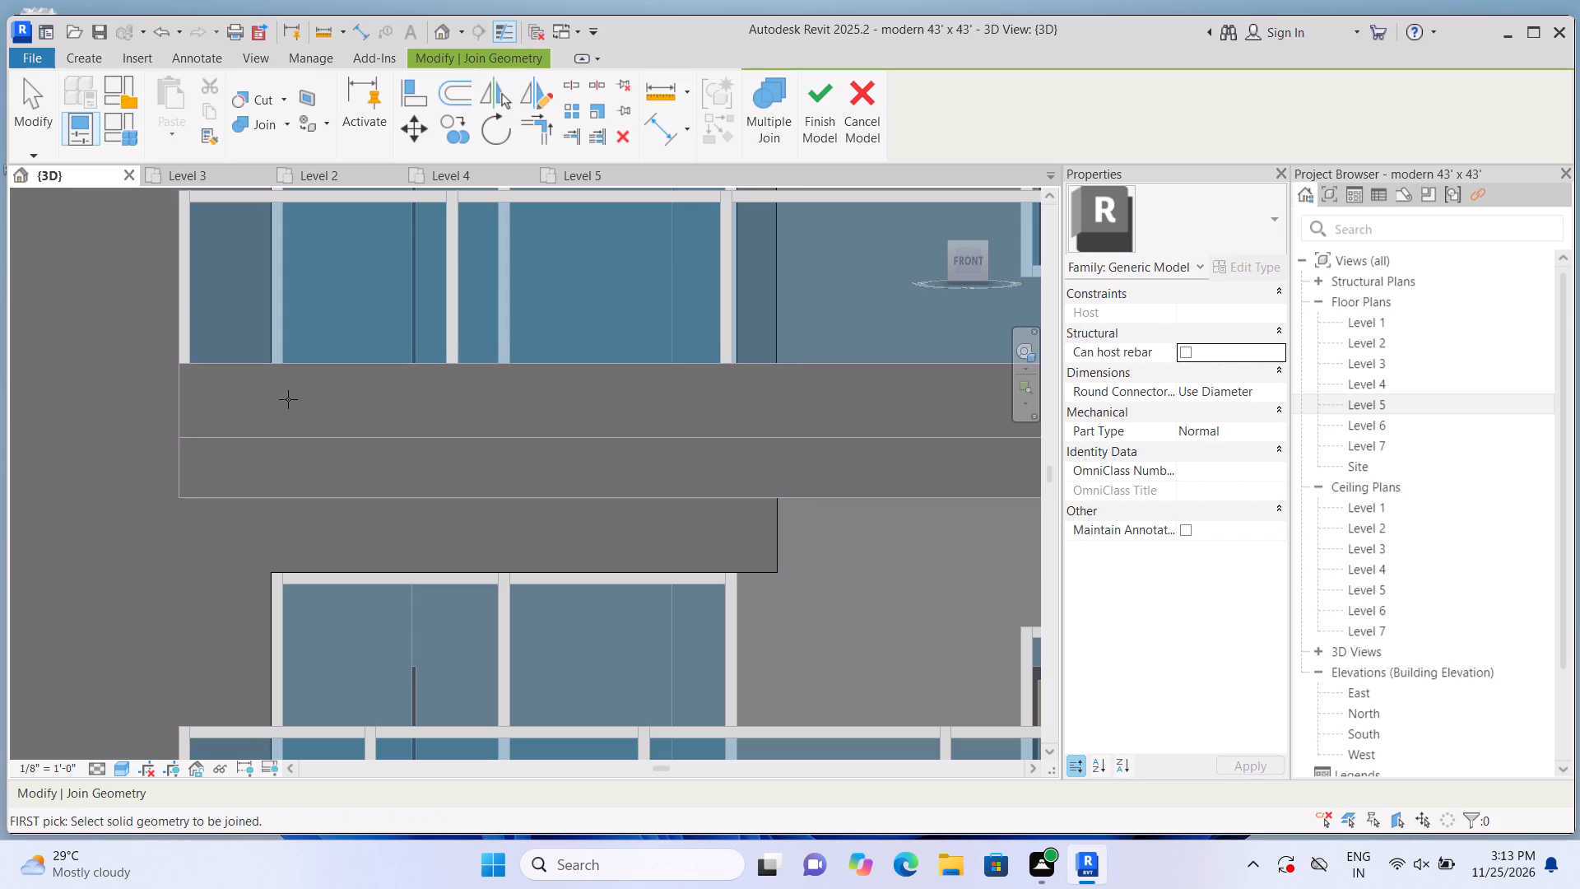
Examine the joined wall panels around the sliding windows and across the whole front facade.
scroll(394, 419, down, 2)
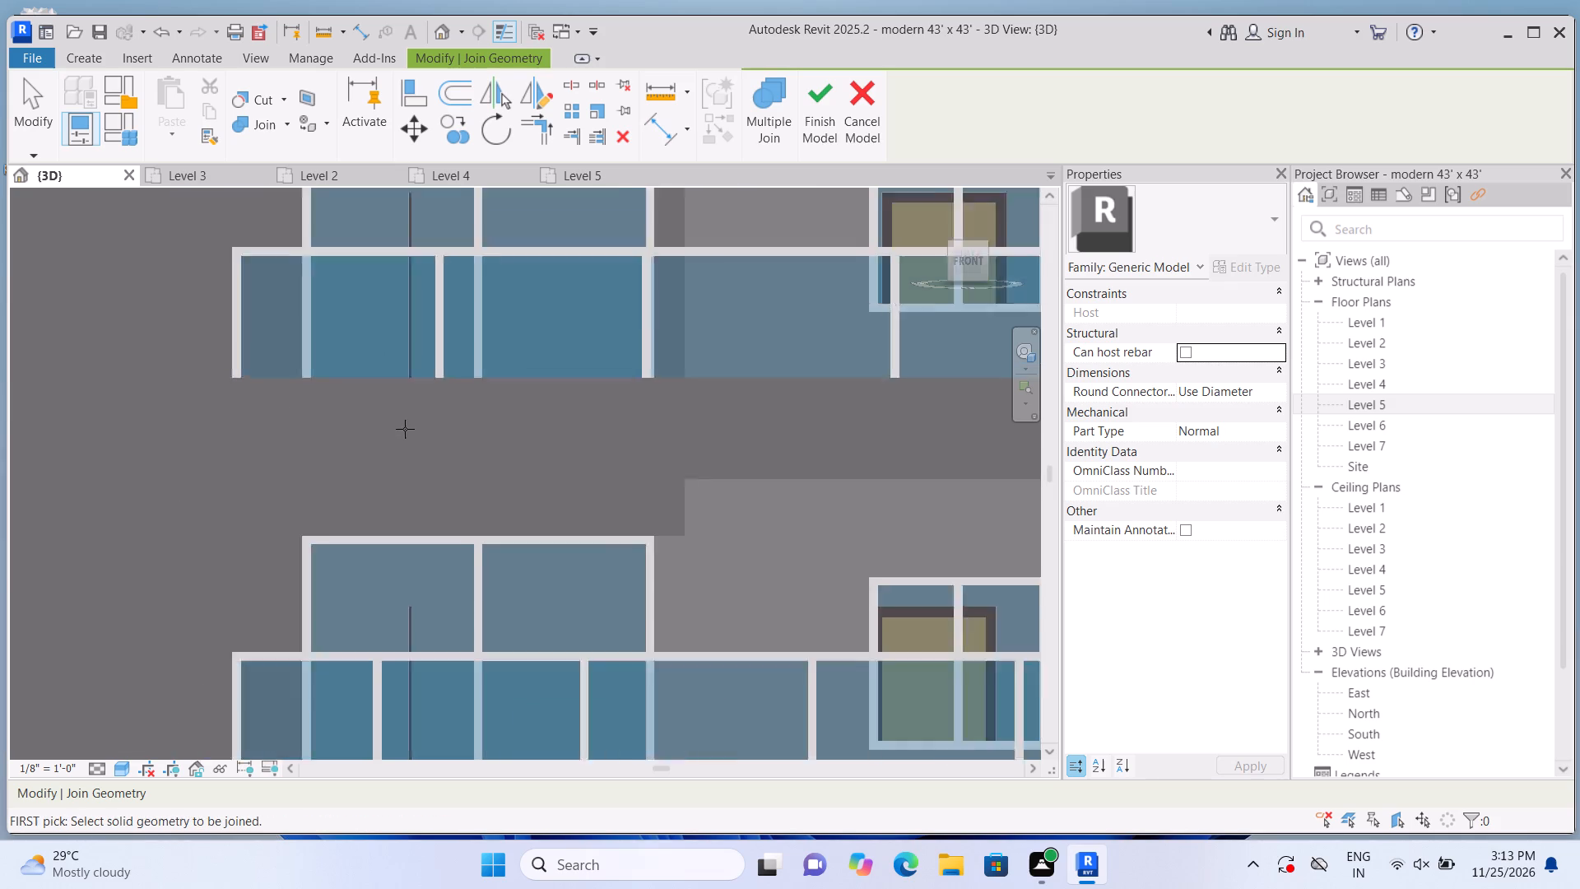
scroll(405, 429, down, 5)
scroll(364, 458, up, 2)
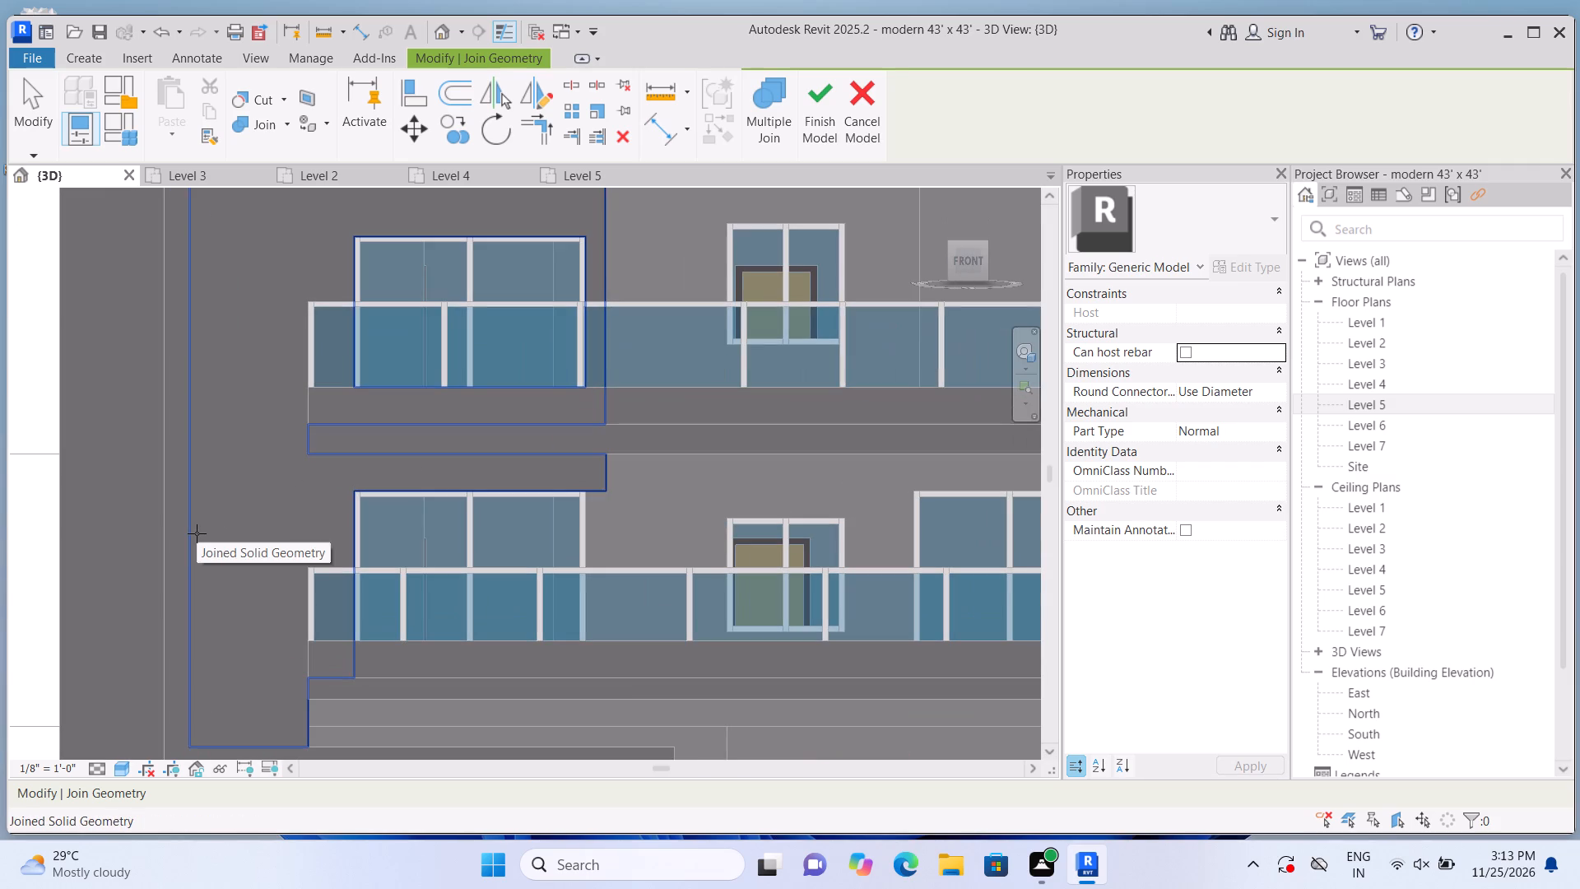
scroll(277, 476, down, 5)
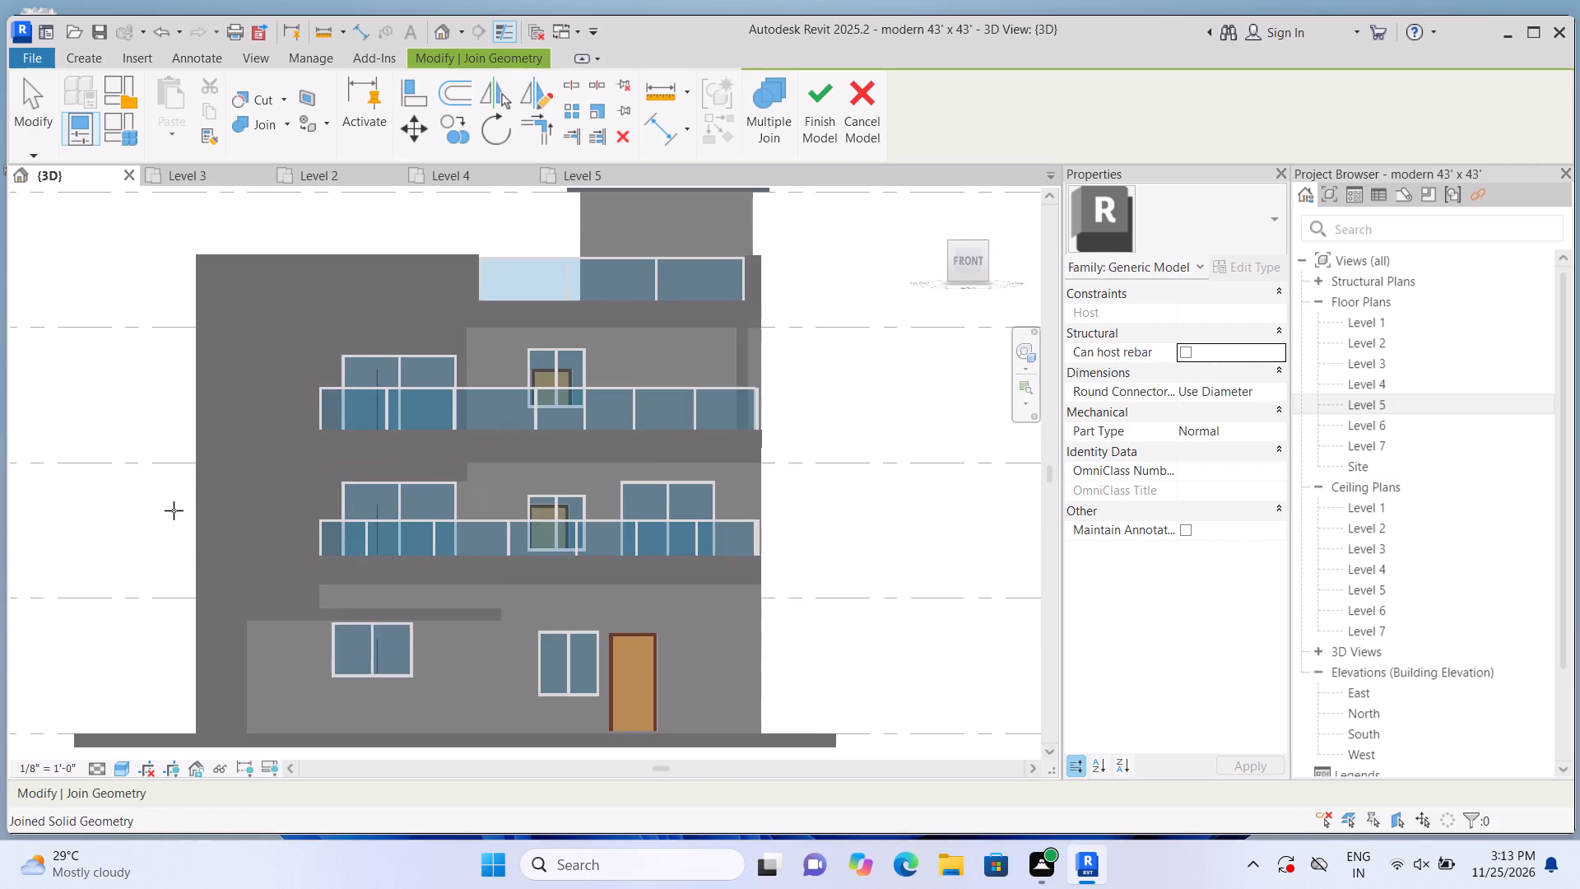
click(132, 532)
scroll(132, 532, up, 3)
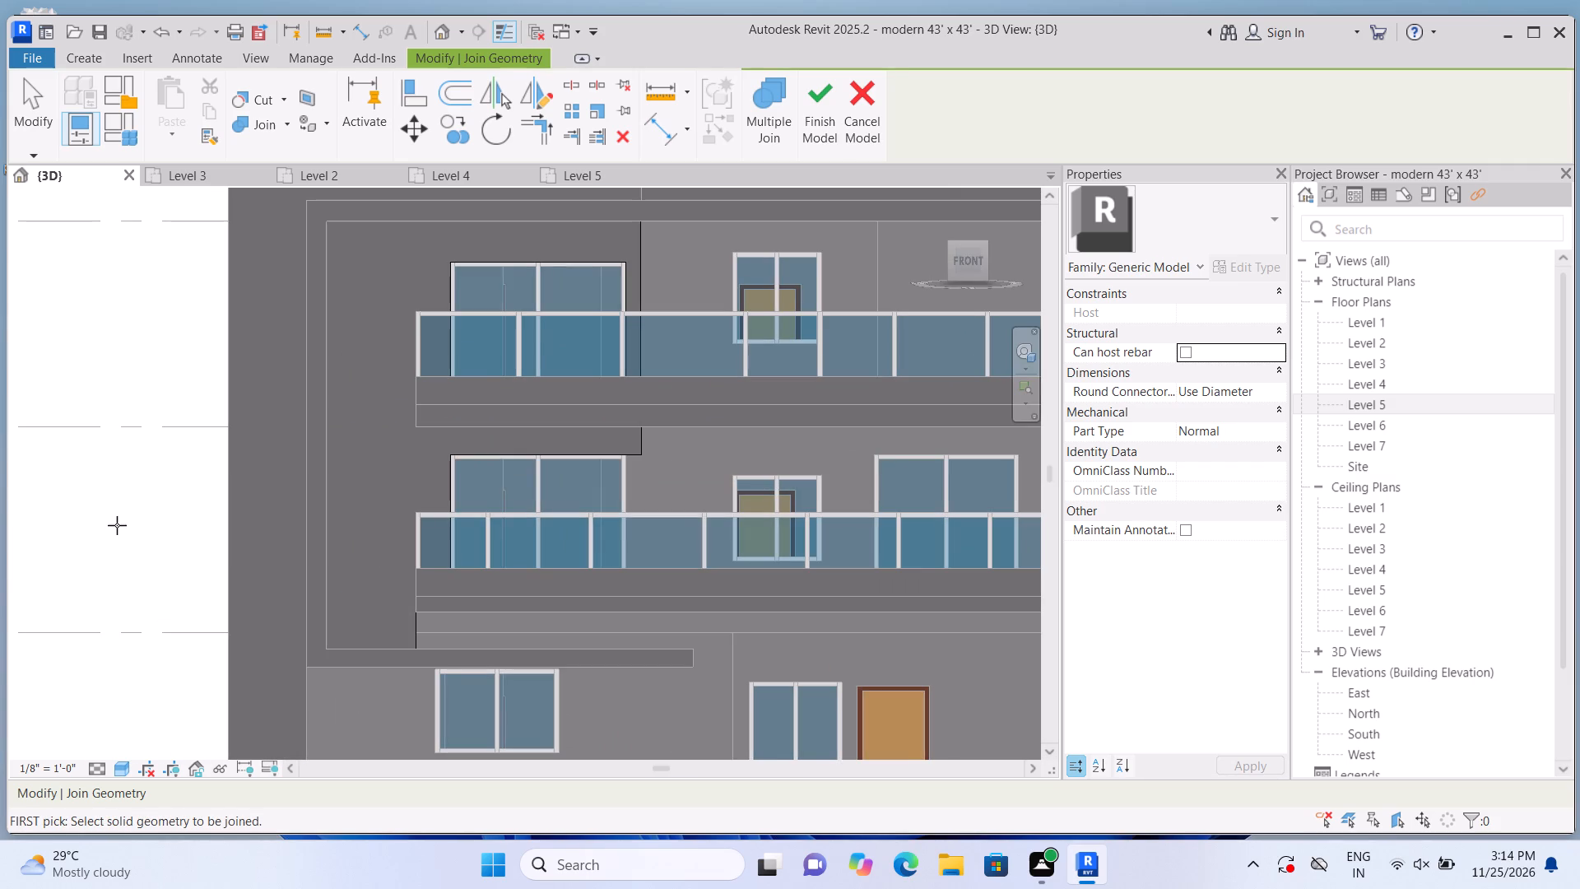
scroll(339, 345, up, 3)
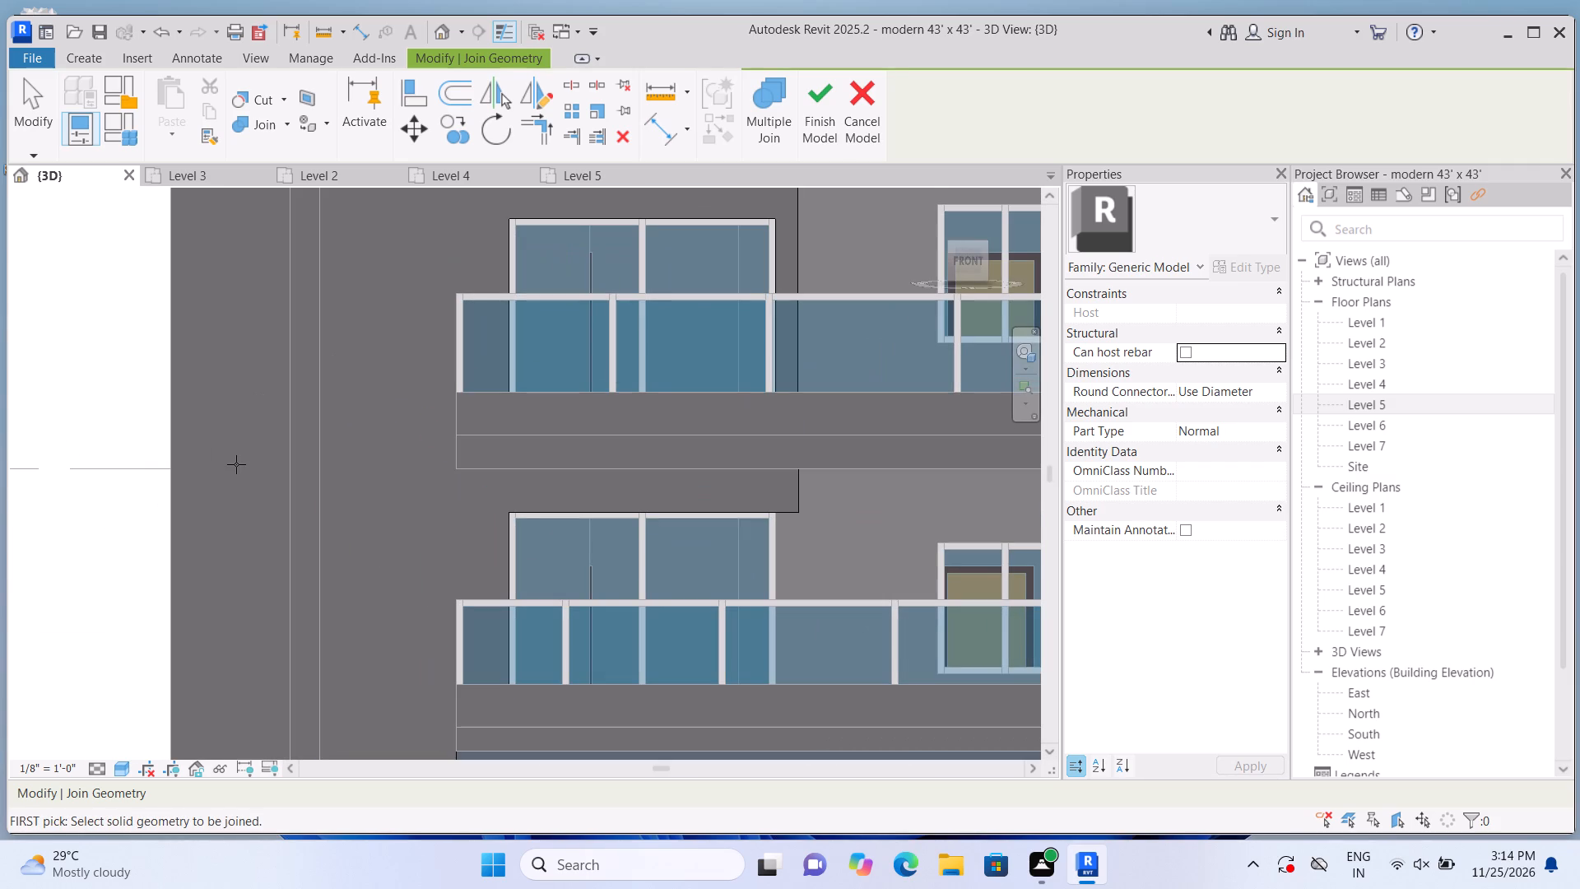
scroll(298, 475, up, 2)
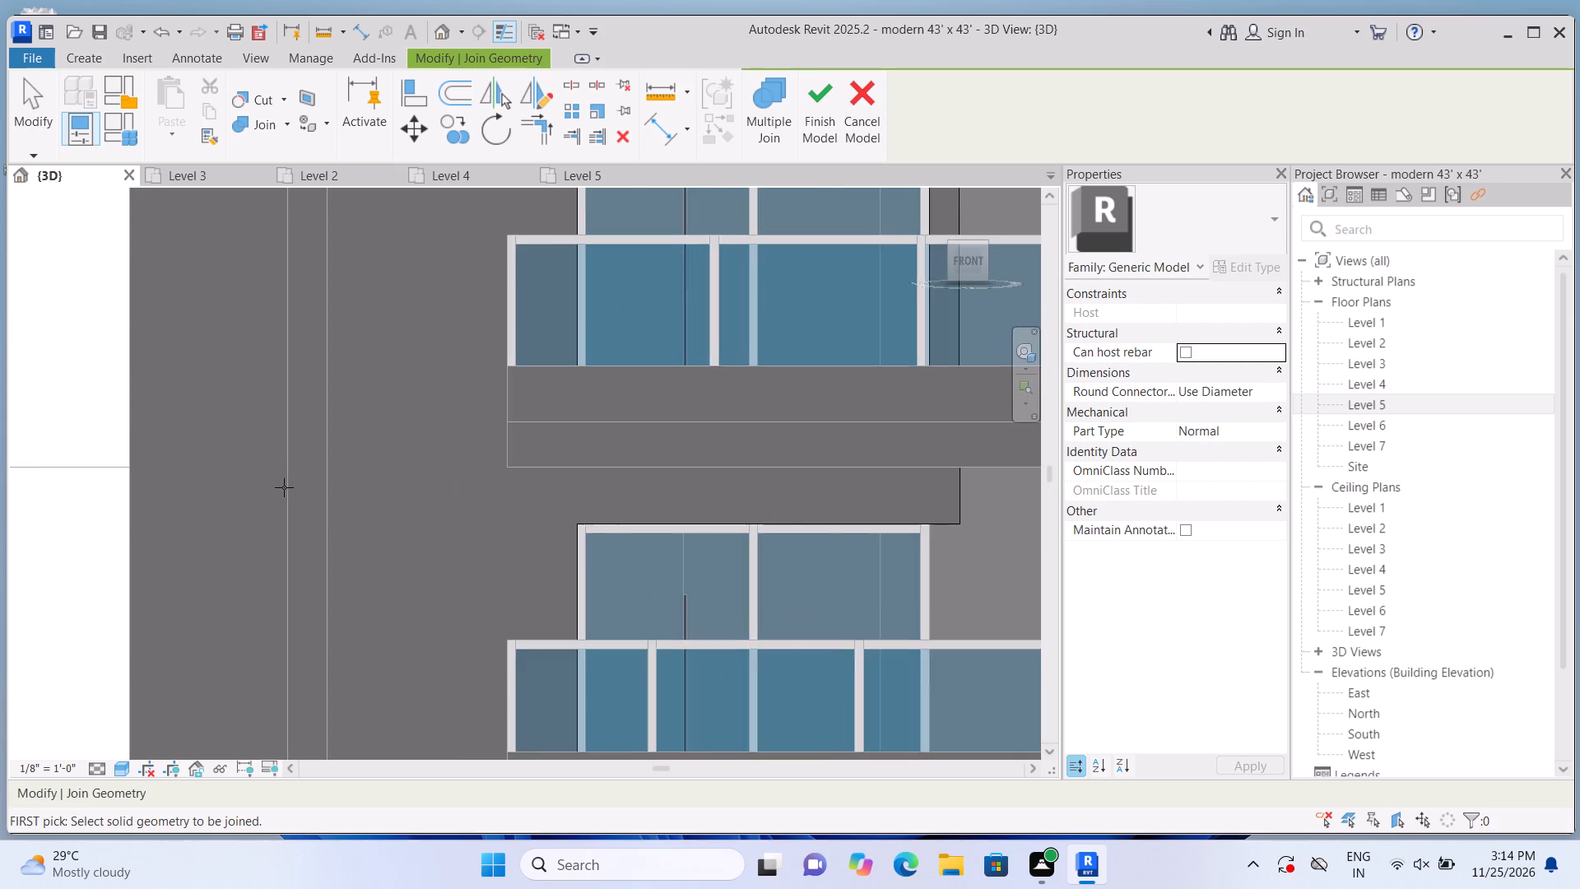
scroll(286, 486, up, 2)
scroll(296, 458, down, 7)
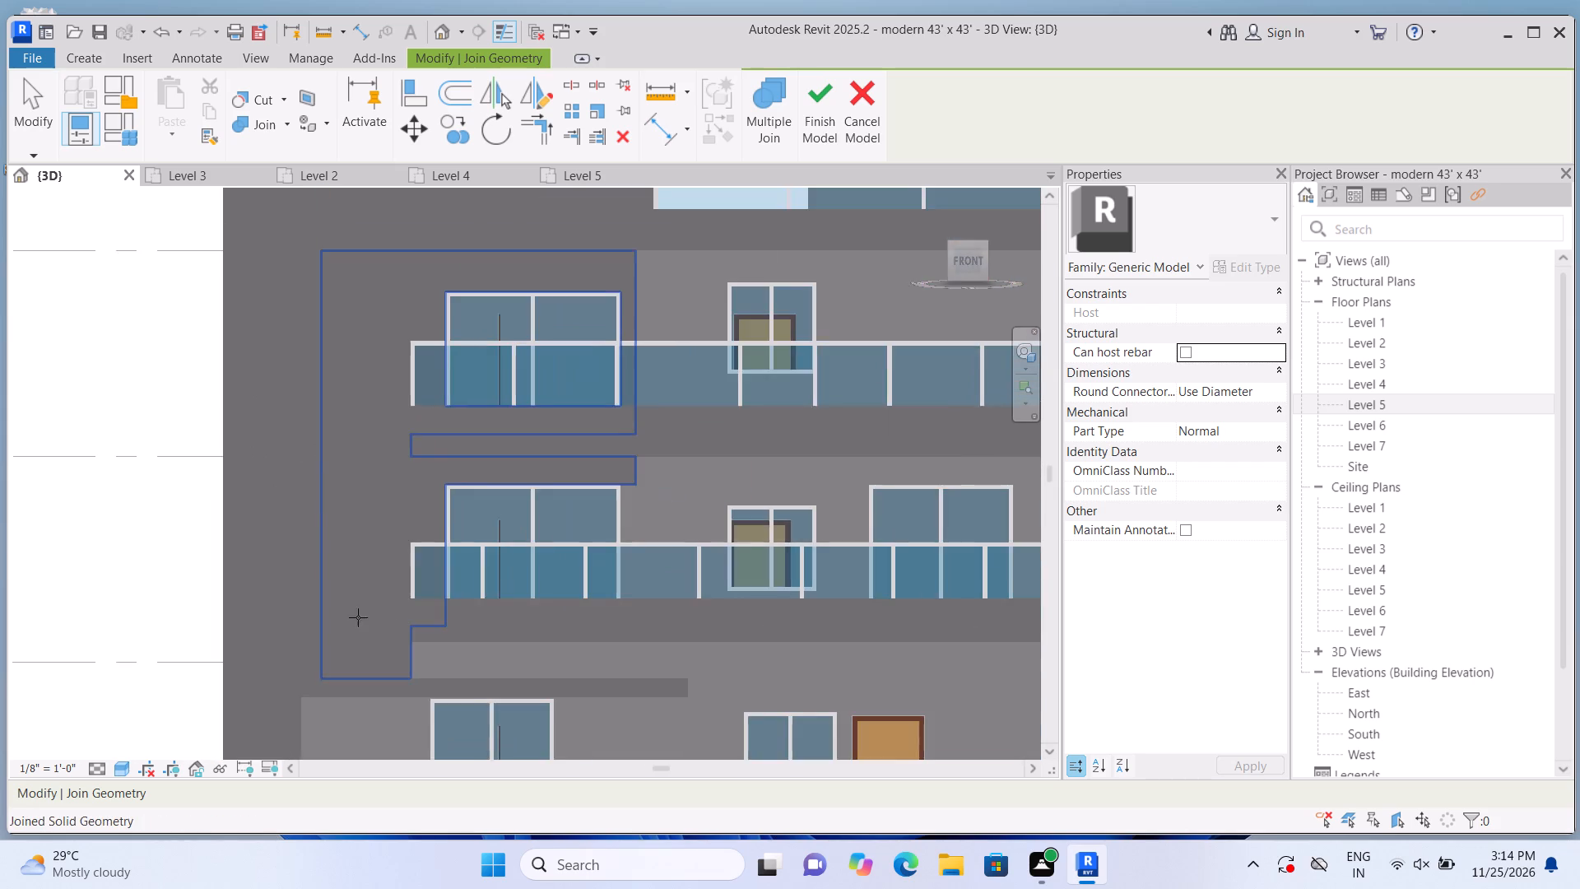
scroll(394, 600, up, 11)
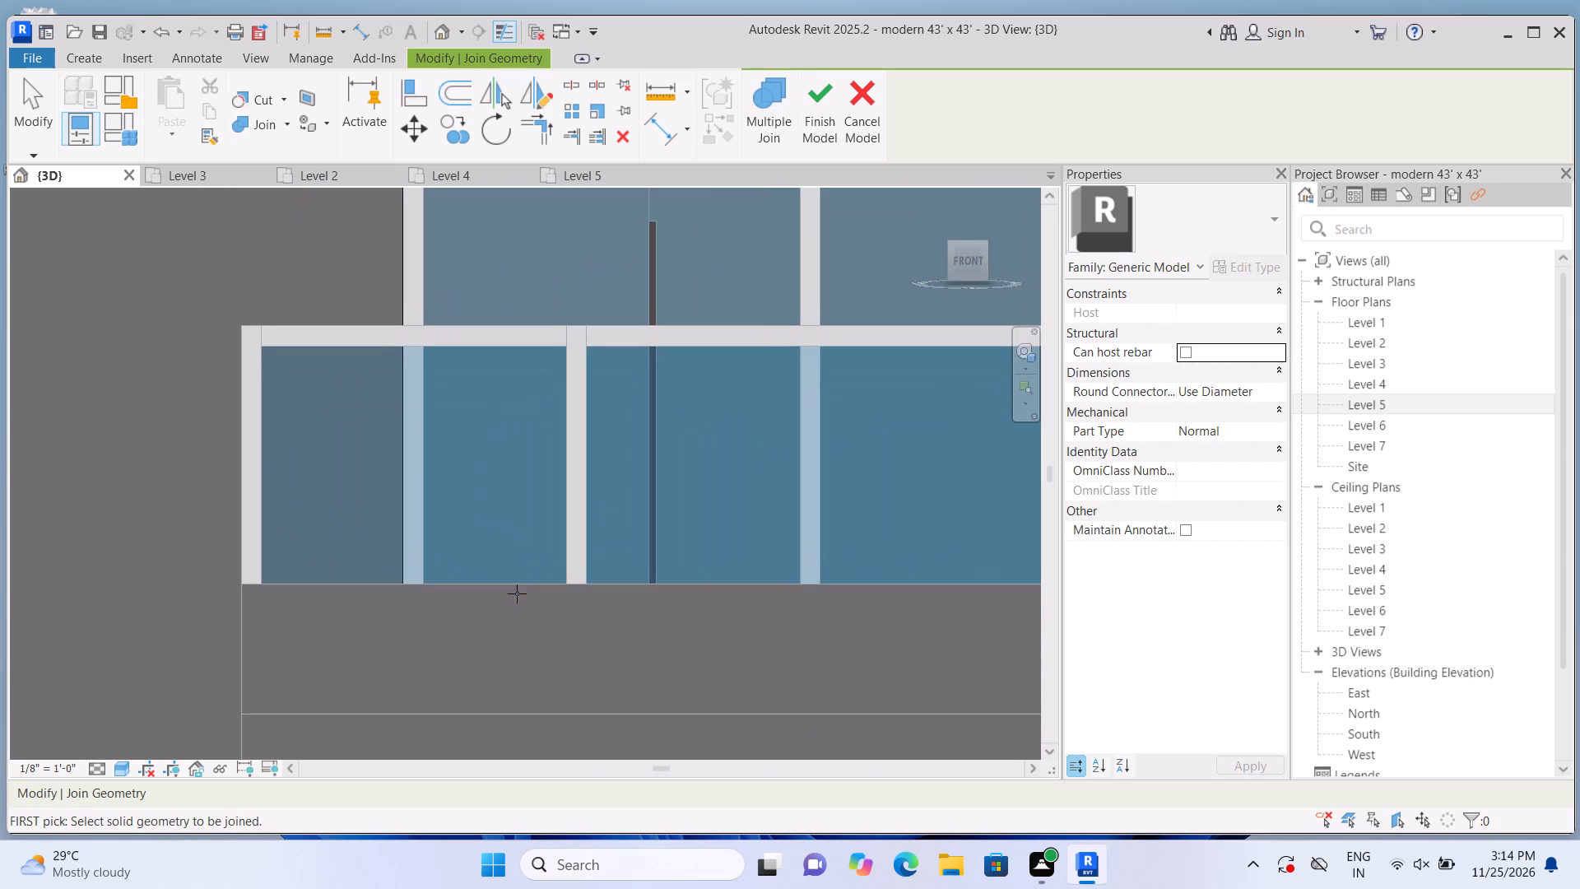
middle_drag(515, 615, 495, 725)
scroll(495, 725, up, 3)
scroll(605, 673, up, 3)
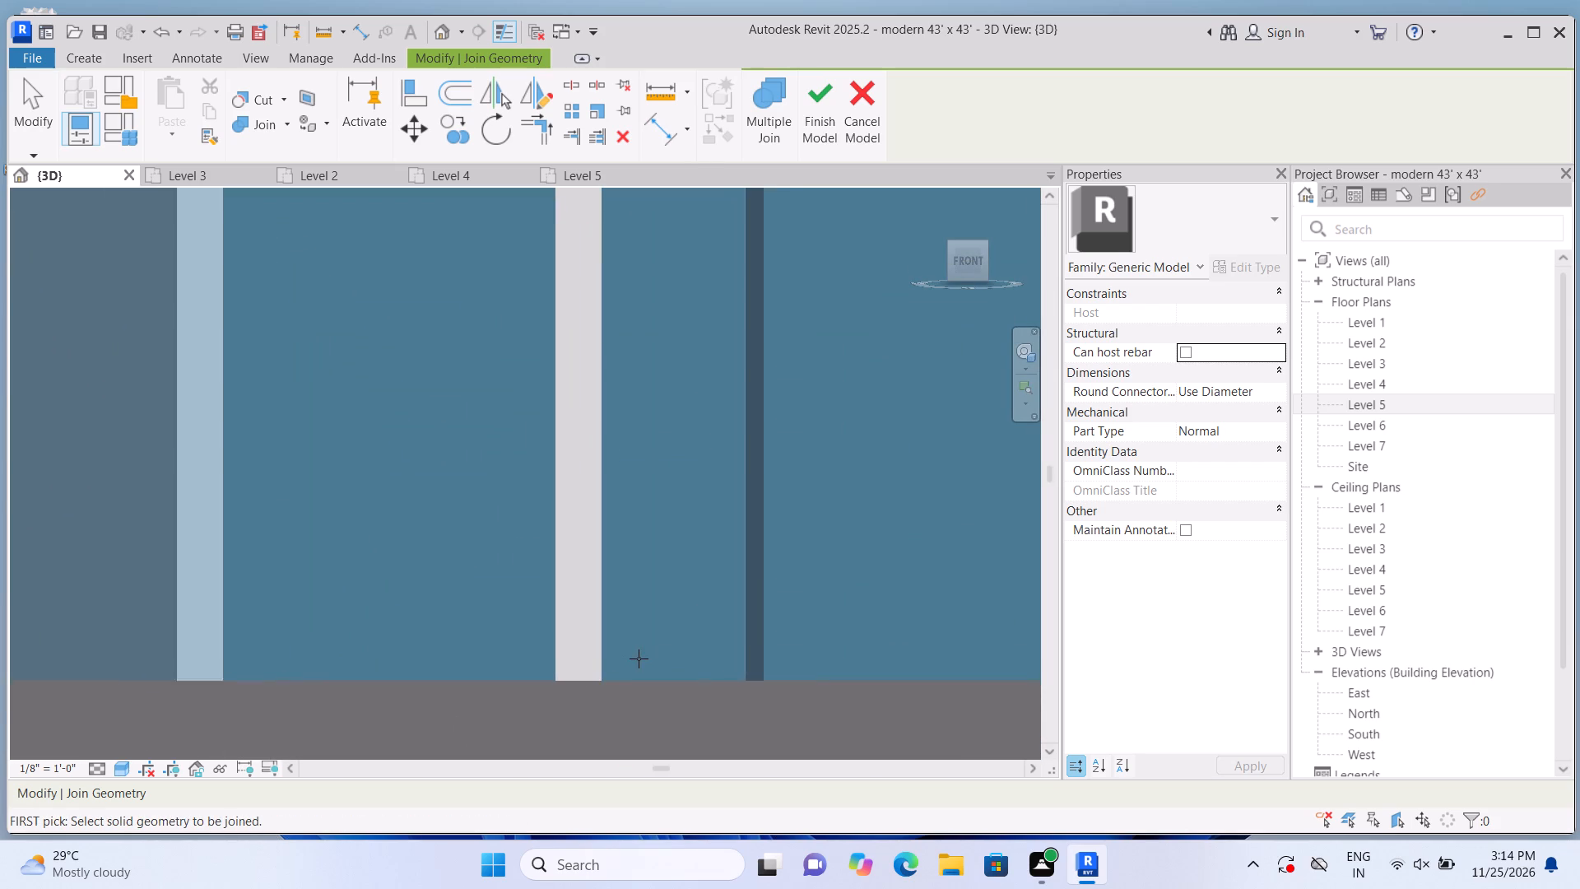
scroll(639, 659, up, 2)
scroll(639, 659, down, 20)
scroll(639, 659, down, 4)
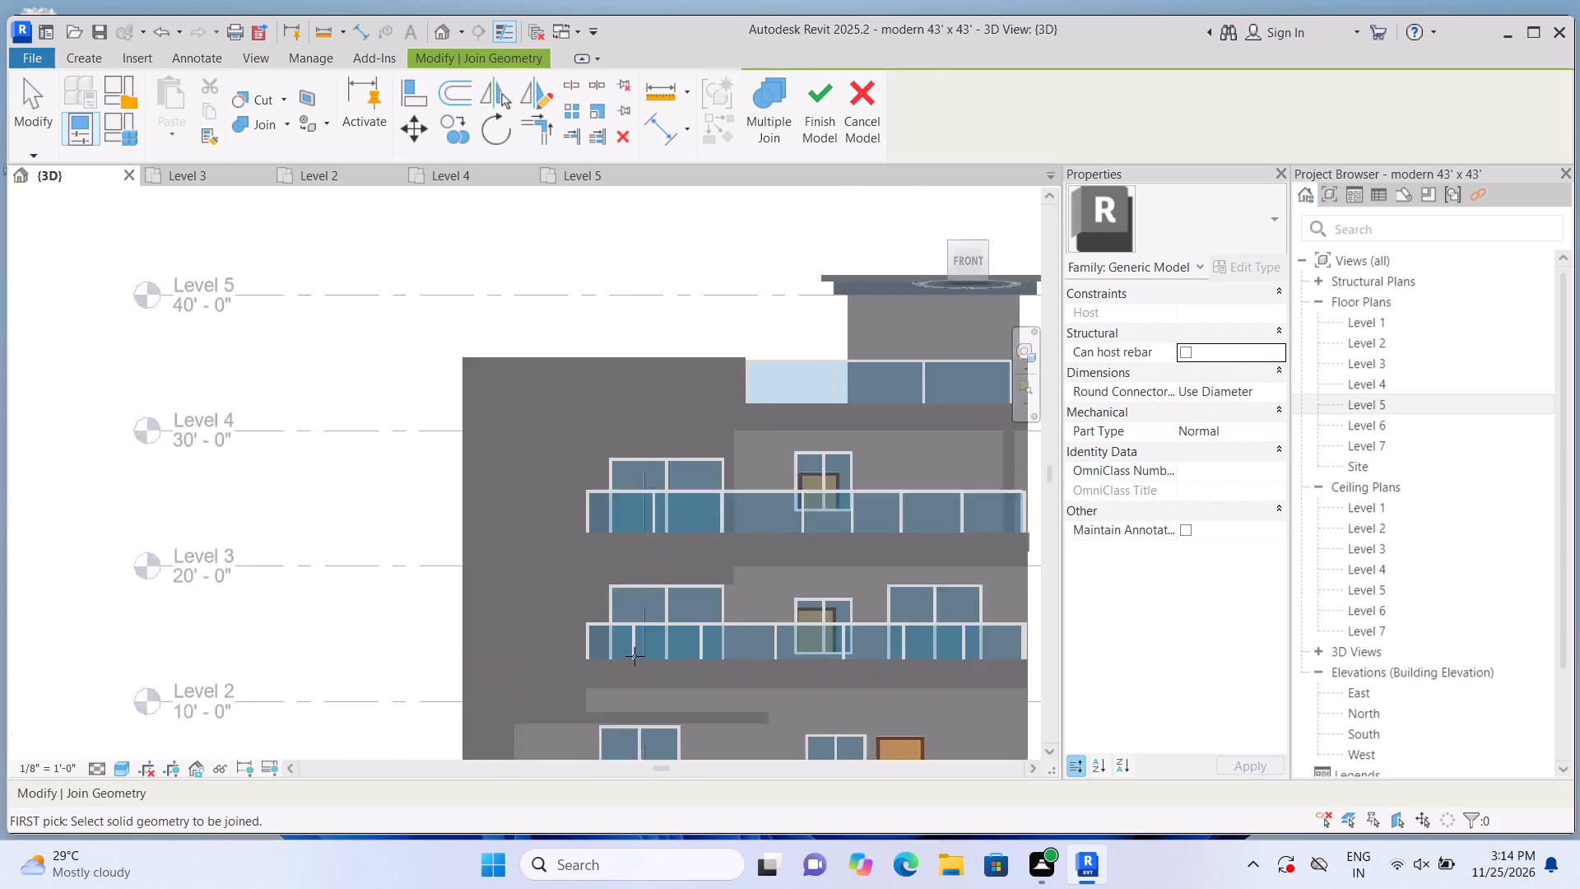
scroll(634, 659, down, 3)
middle_drag(459, 647, 258, 570)
scroll(371, 581, up, 2)
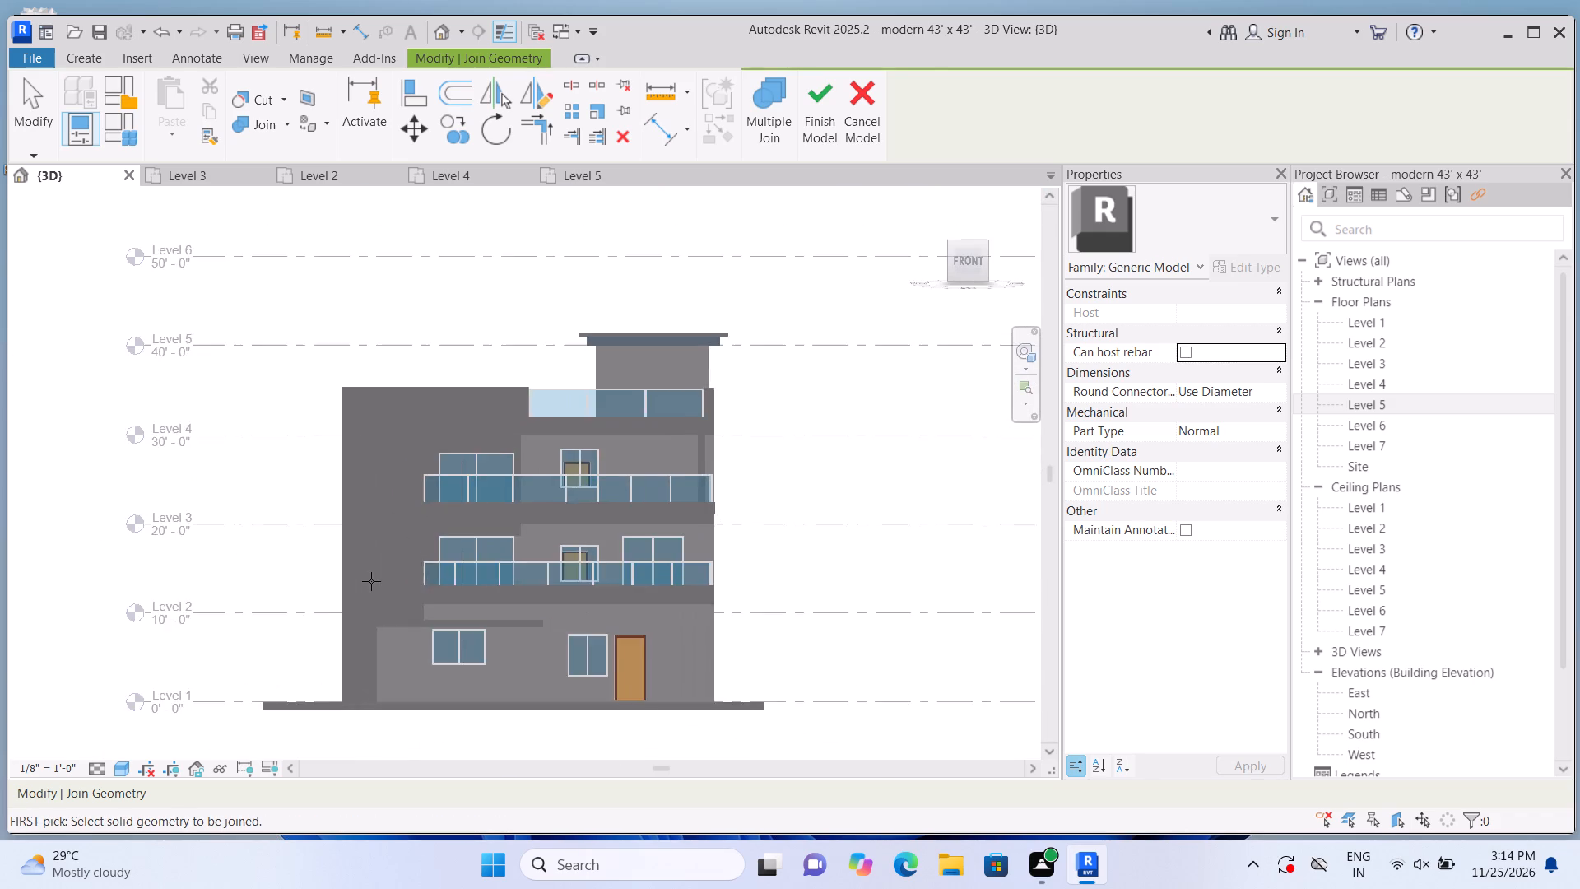
scroll(371, 581, up, 2)
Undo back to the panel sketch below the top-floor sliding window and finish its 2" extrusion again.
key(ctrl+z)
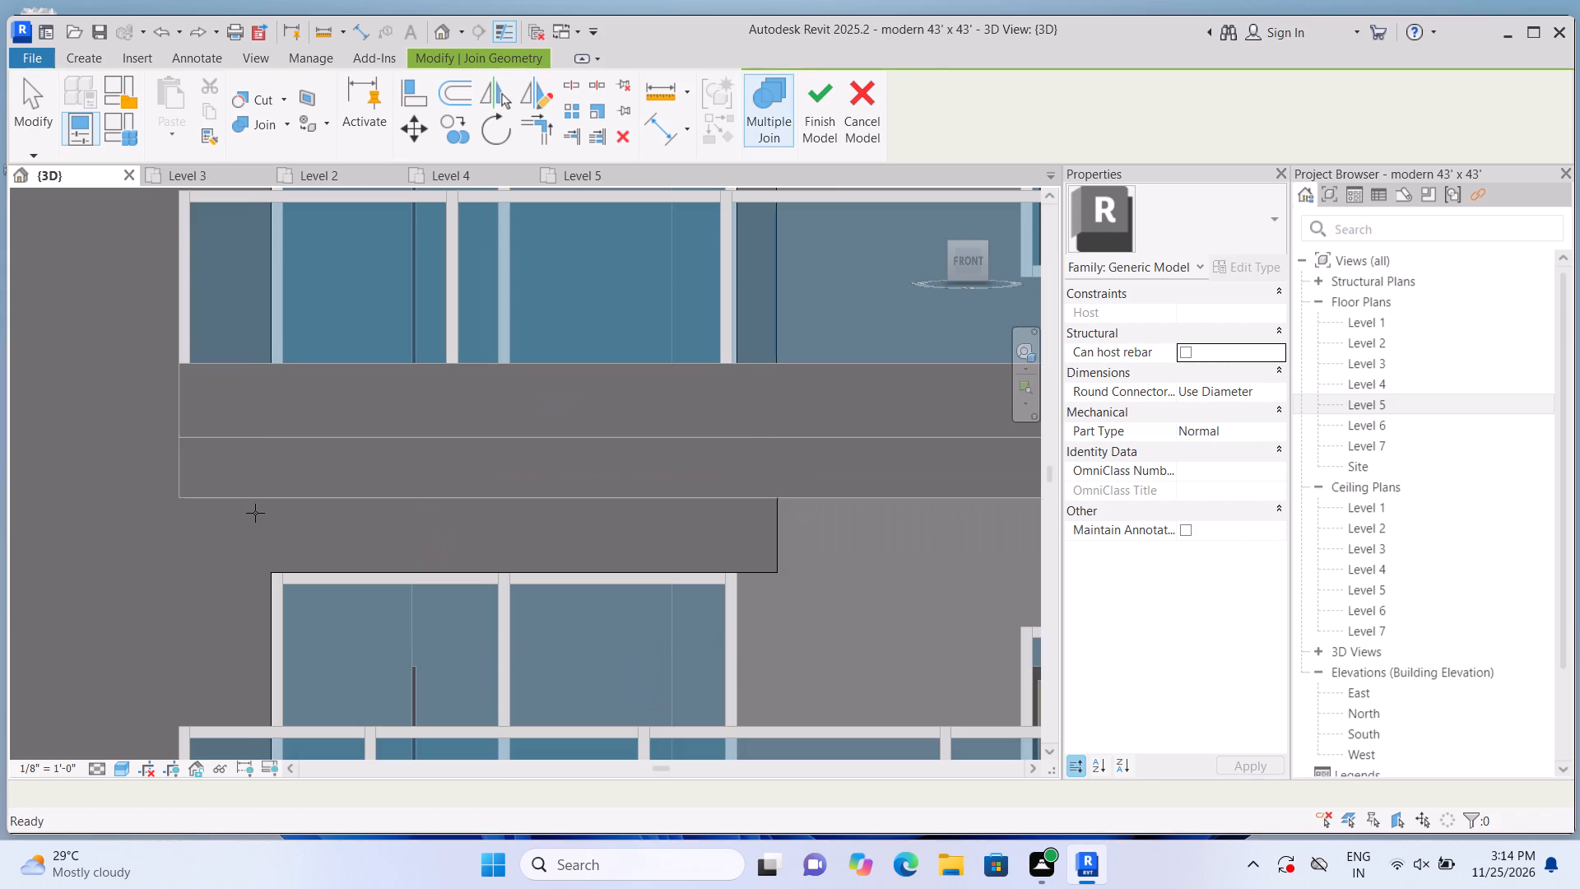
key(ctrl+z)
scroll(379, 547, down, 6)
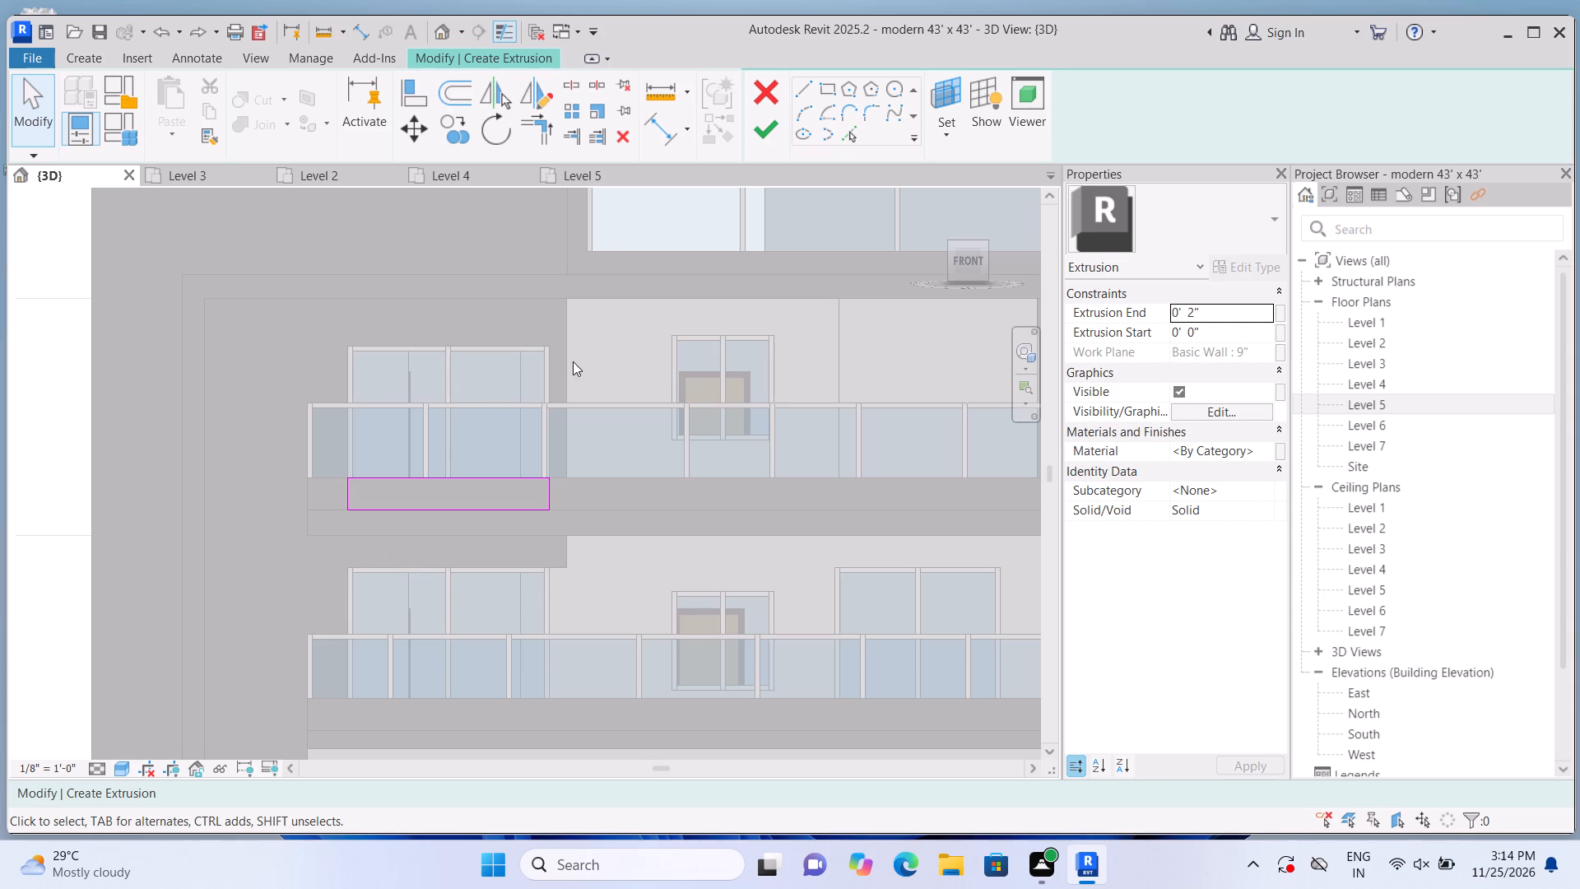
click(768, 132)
Join the panel below the top-floor sliding window to the surrounding decorative panels using Multiple Join.
scroll(473, 437, up, 1)
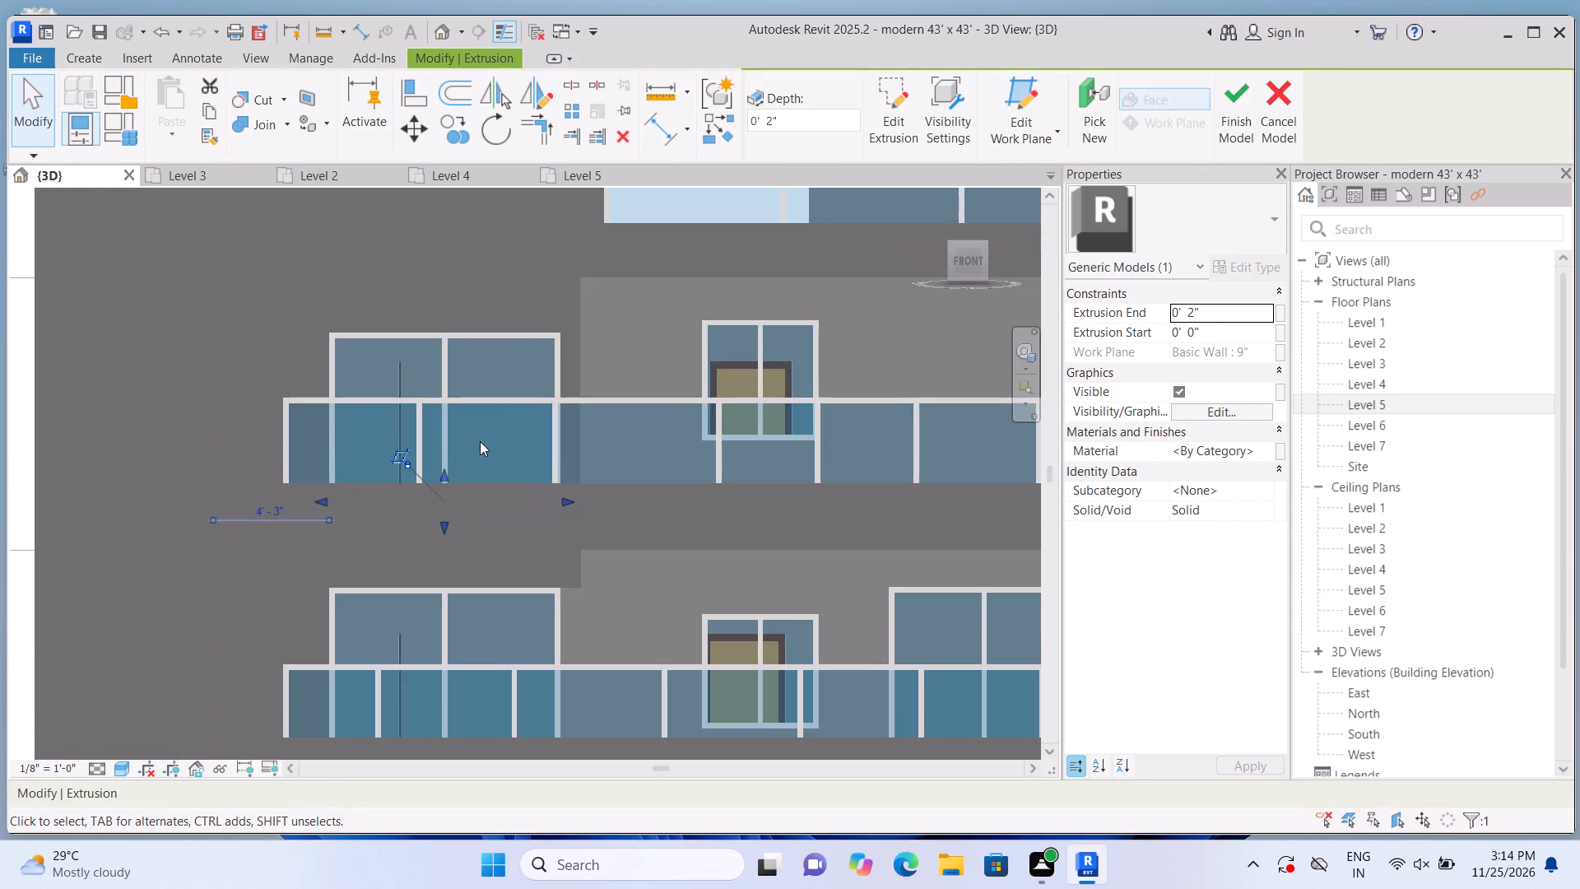
scroll(551, 444, down, 1)
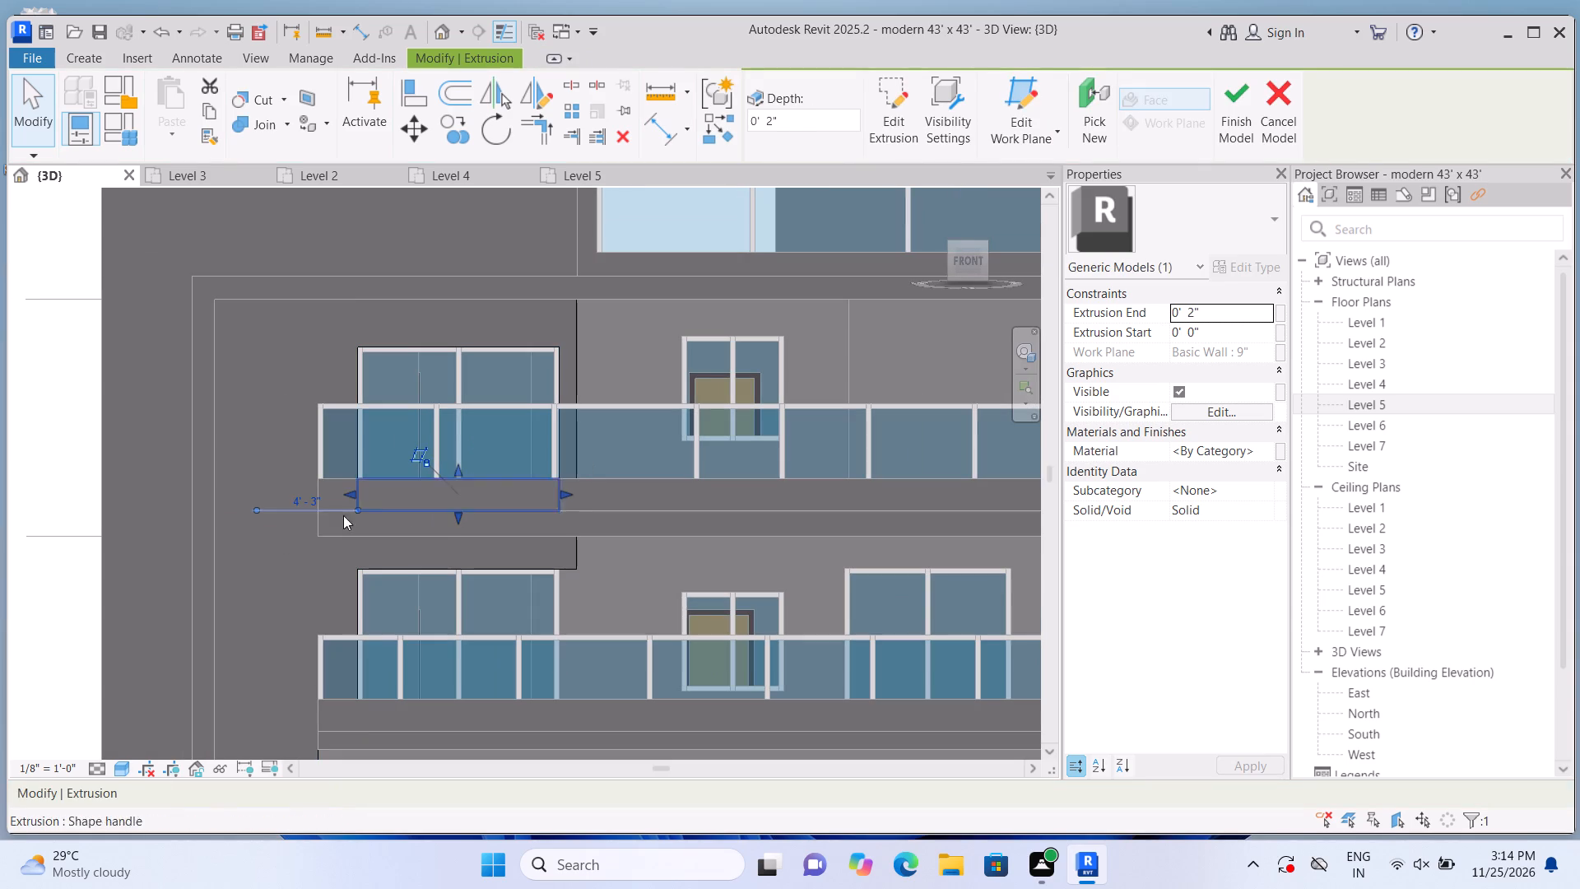
click(288, 132)
double_click(289, 150)
click(415, 492)
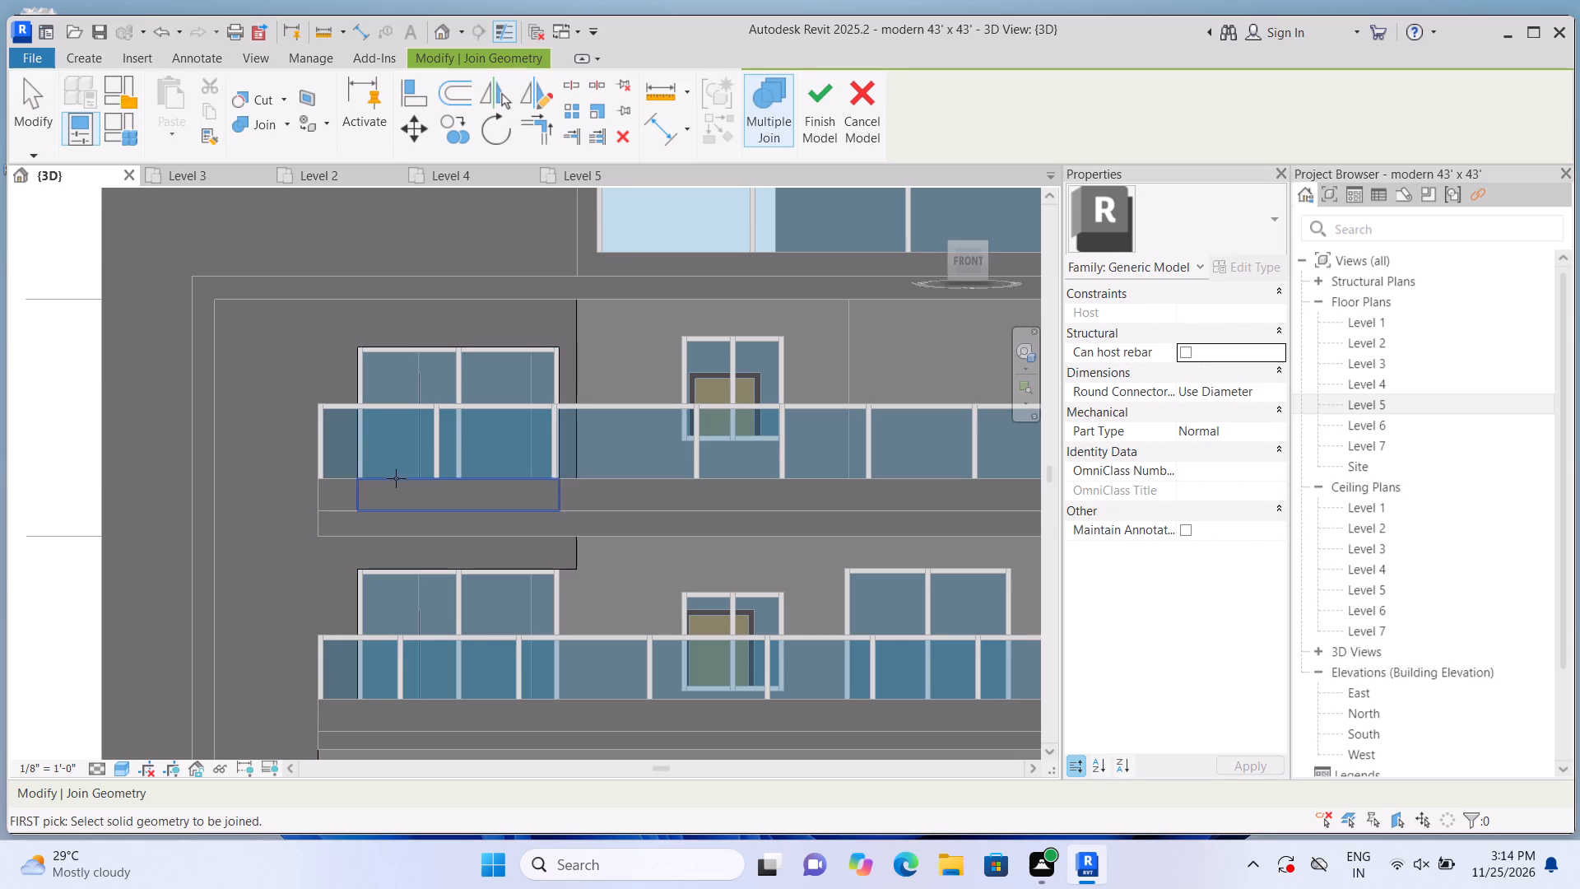
click(404, 472)
click(338, 451)
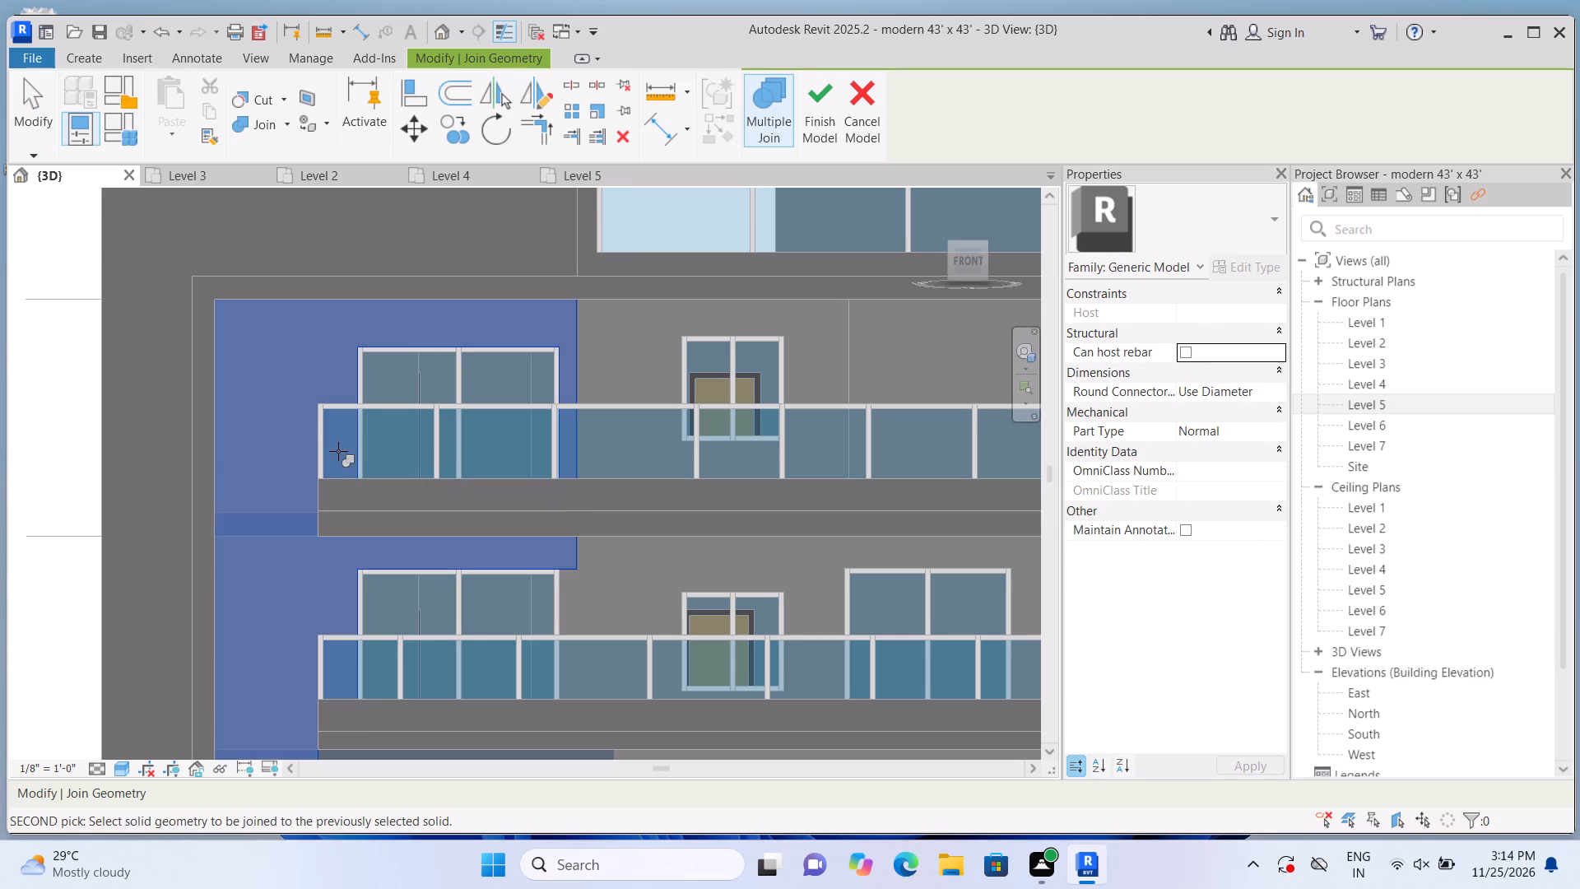
scroll(585, 443, down, 3)
double_click(184, 468)
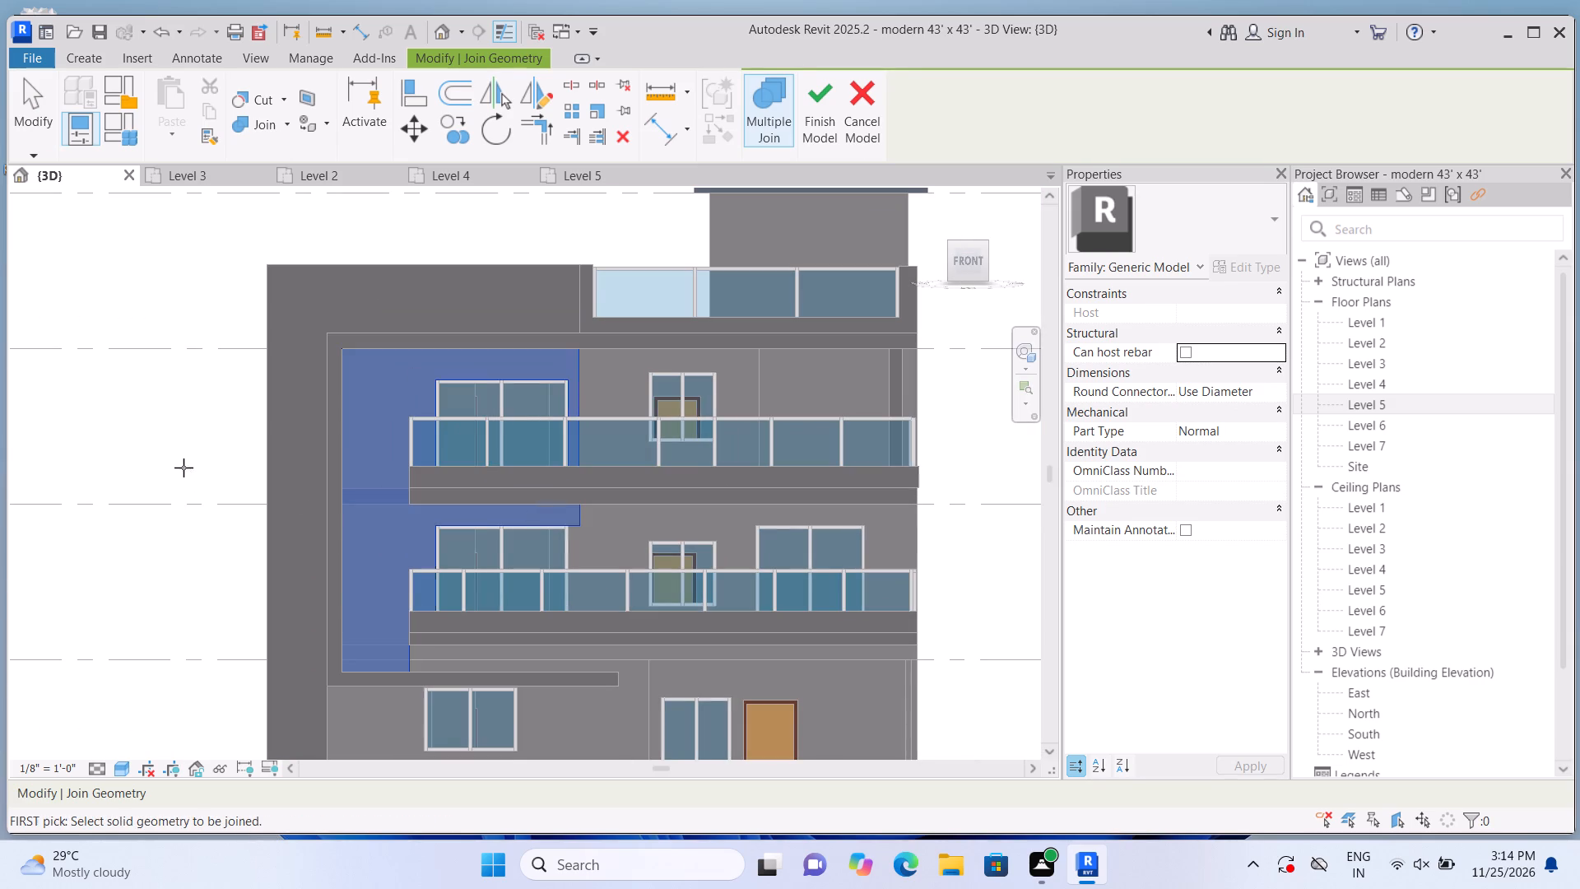
Extrude a 2" rectangular panel, about 8 5/8" by 6'-10 1/4", on the wall along the right side of the middle-floor sliding window.
scroll(563, 513, up, 2)
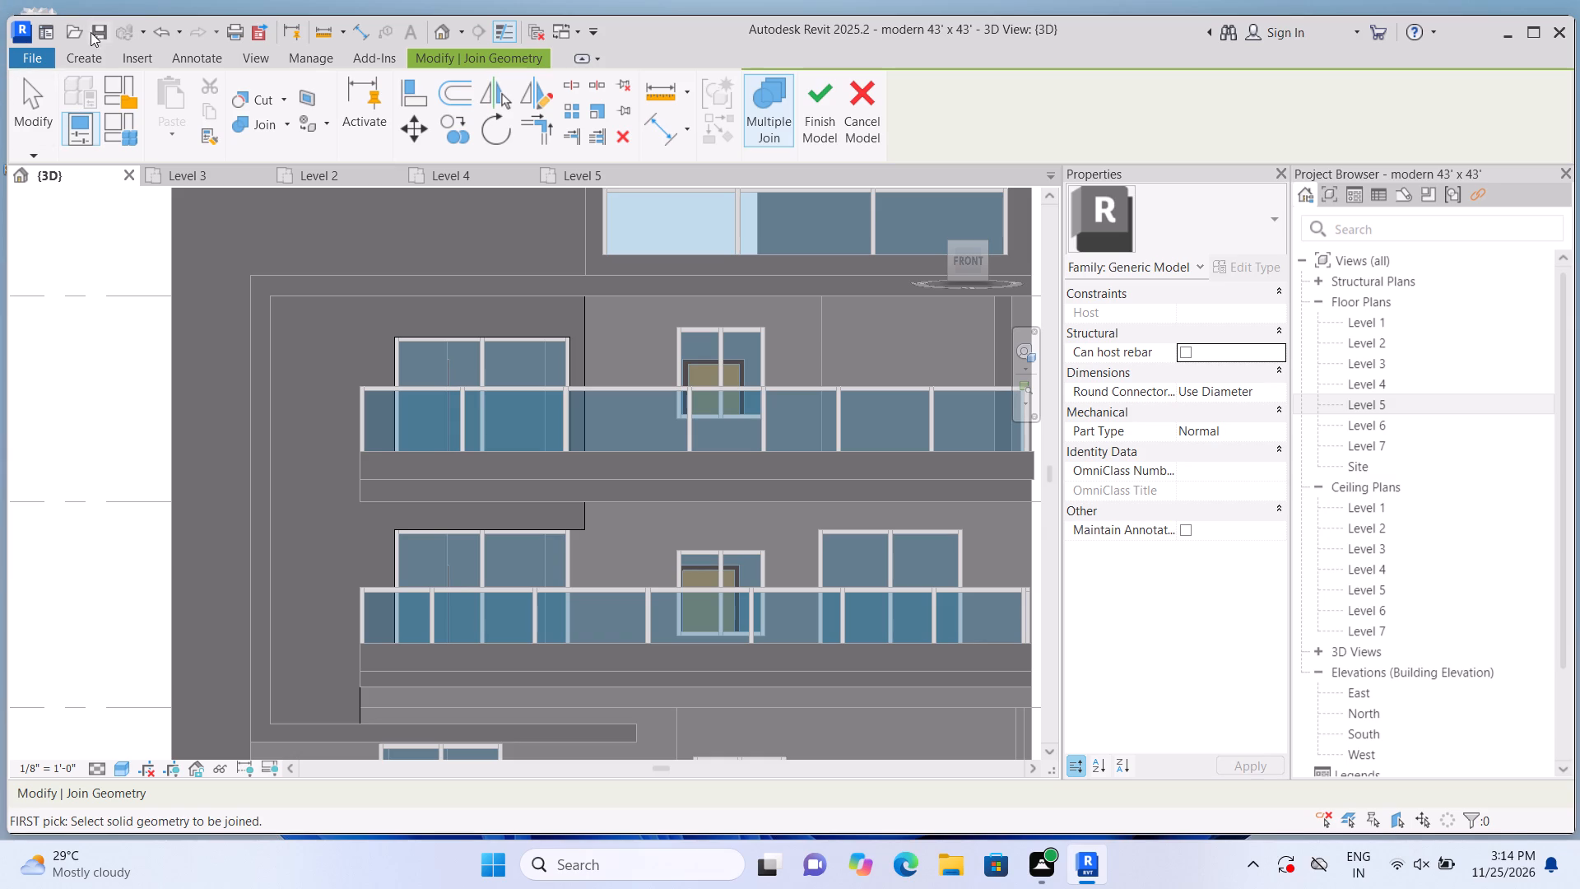
click(88, 54)
click(179, 101)
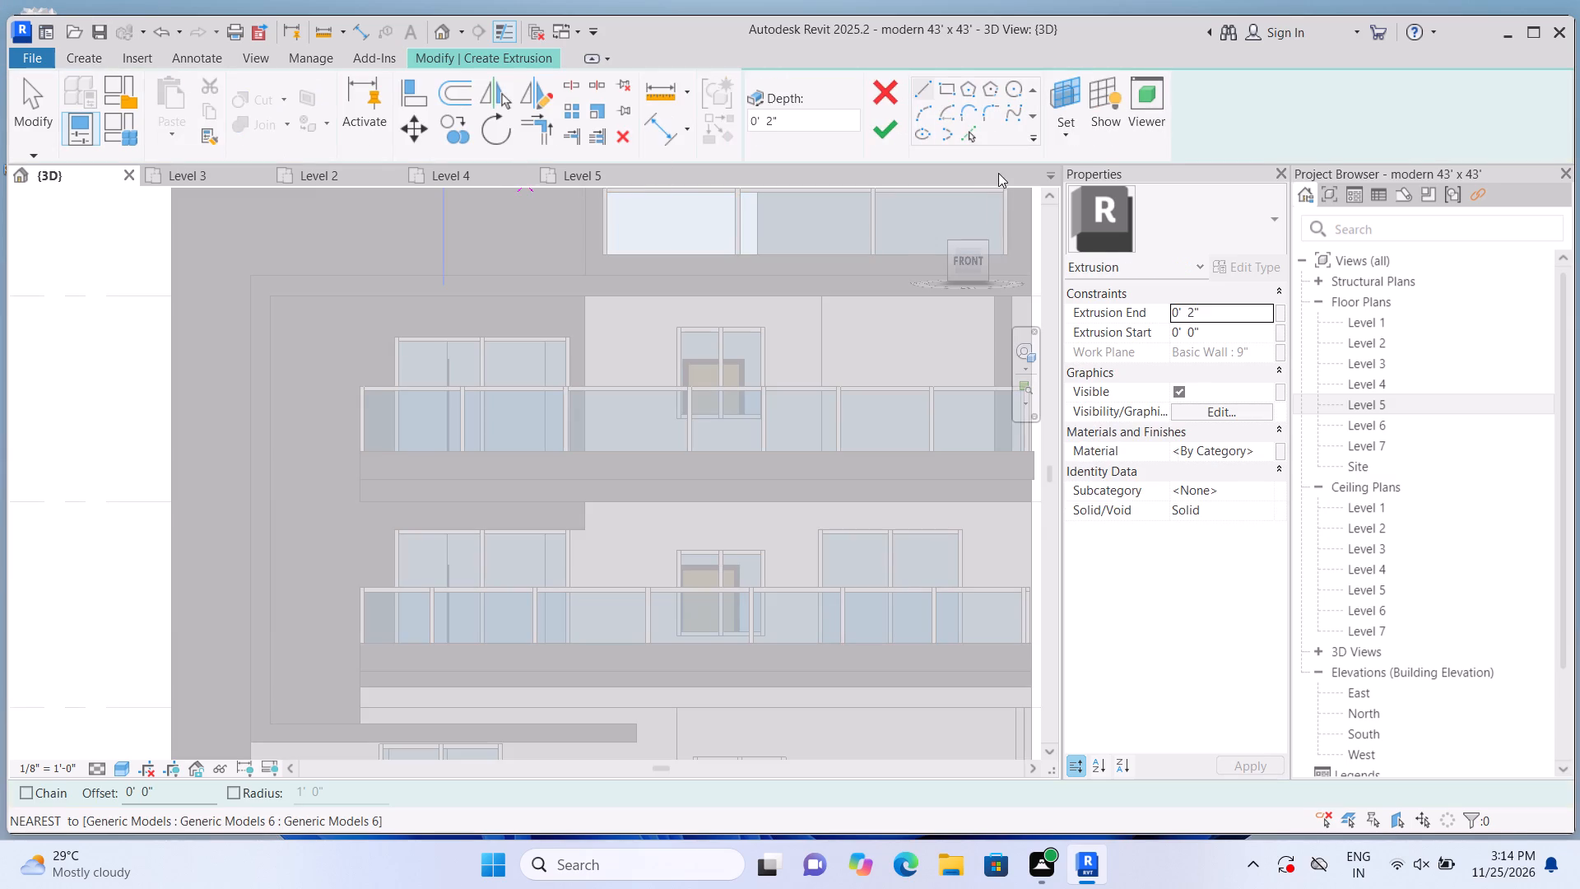
click(1068, 135)
click(1082, 213)
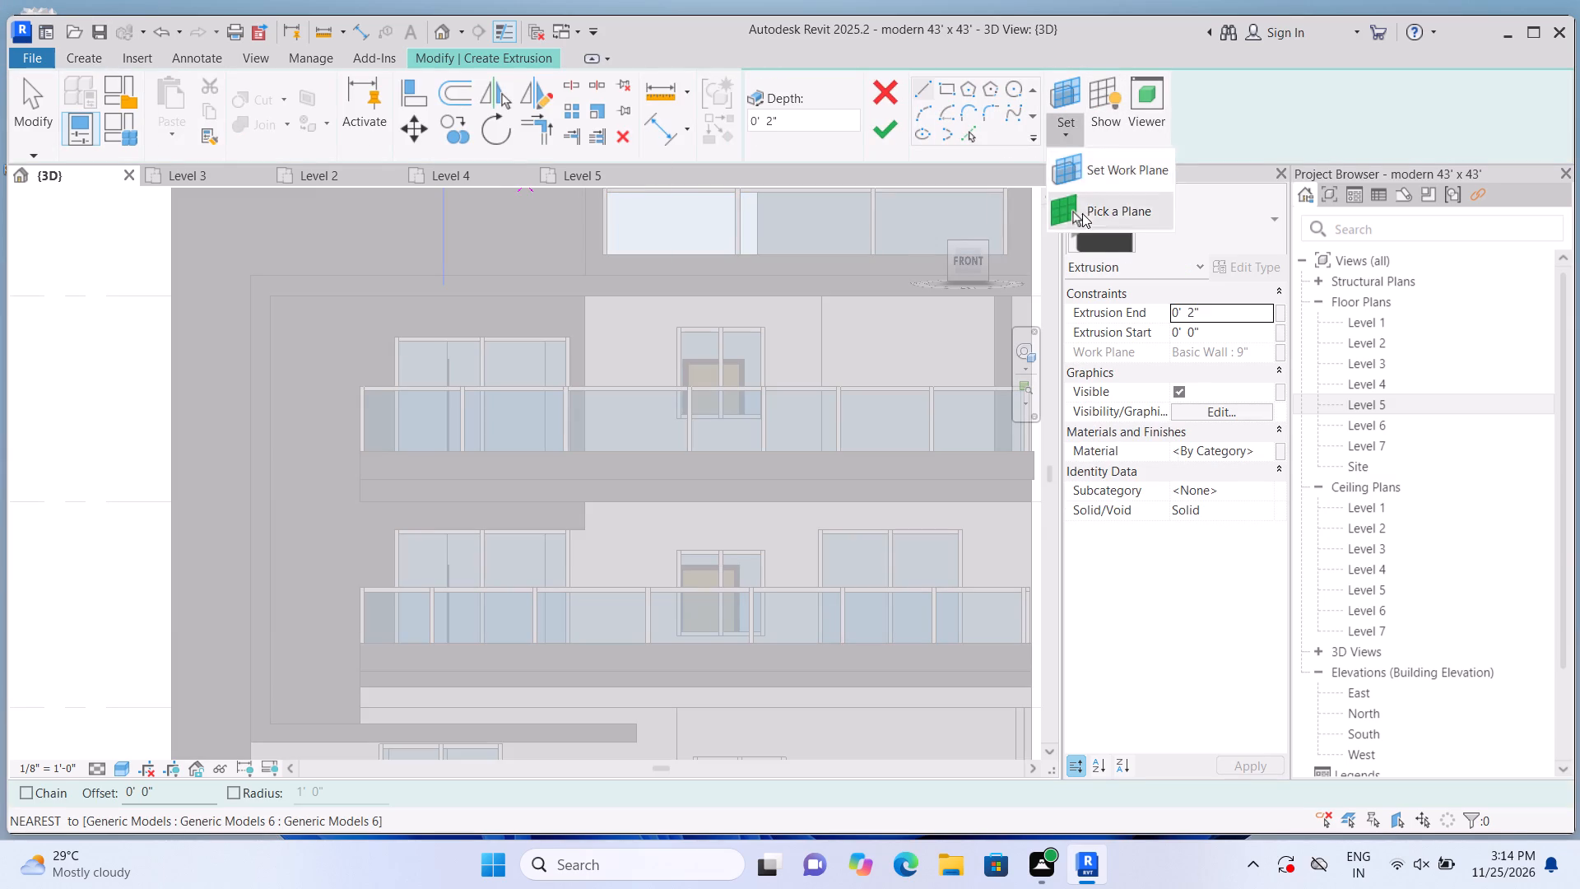
click(630, 533)
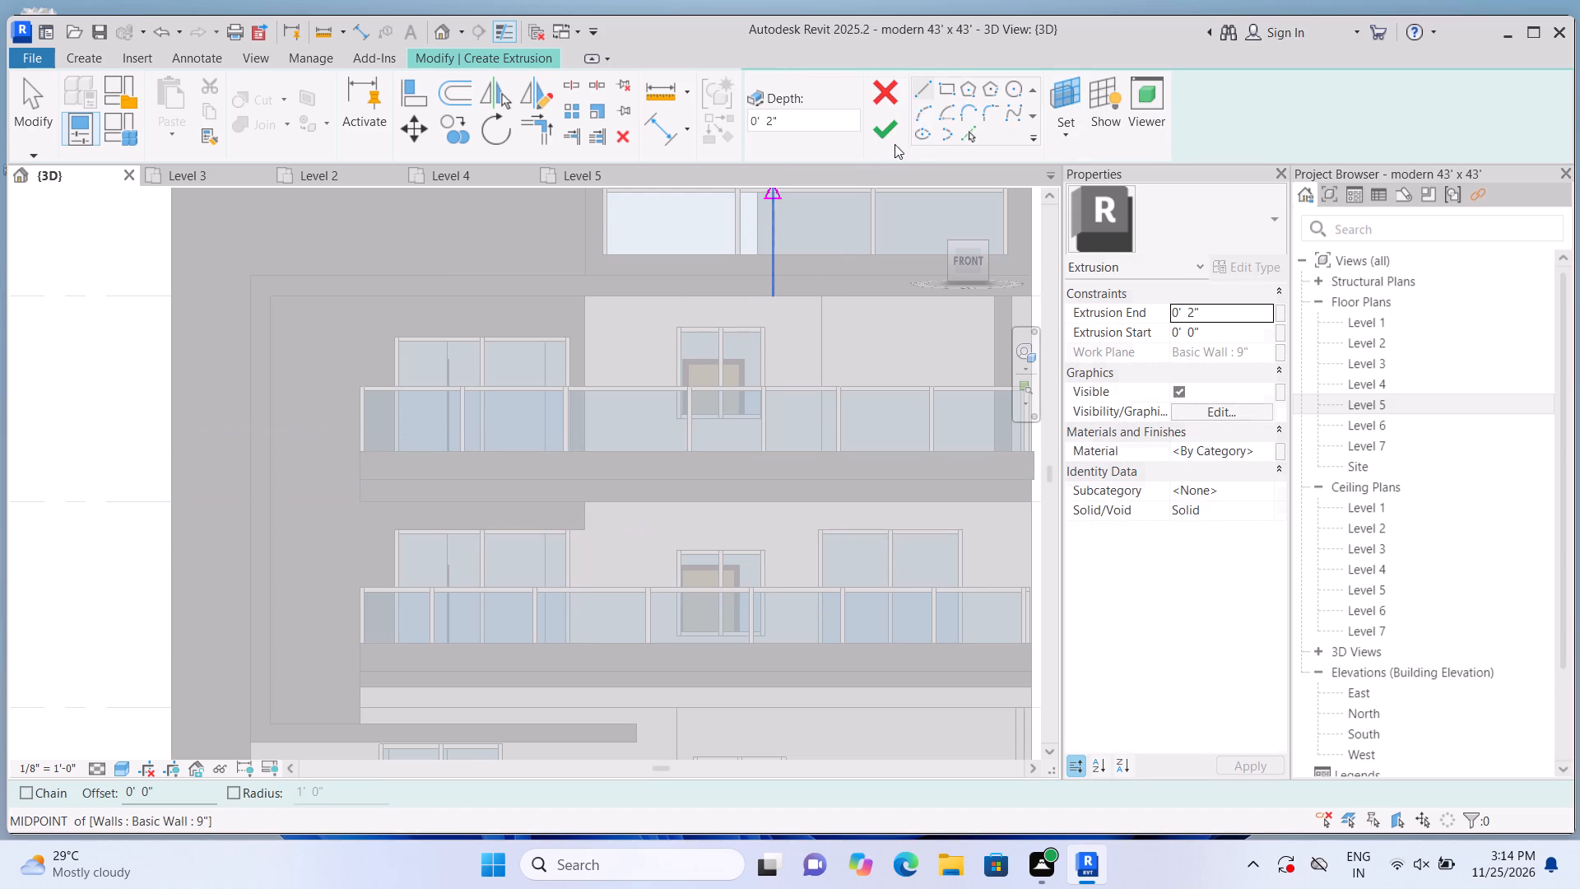
click(944, 88)
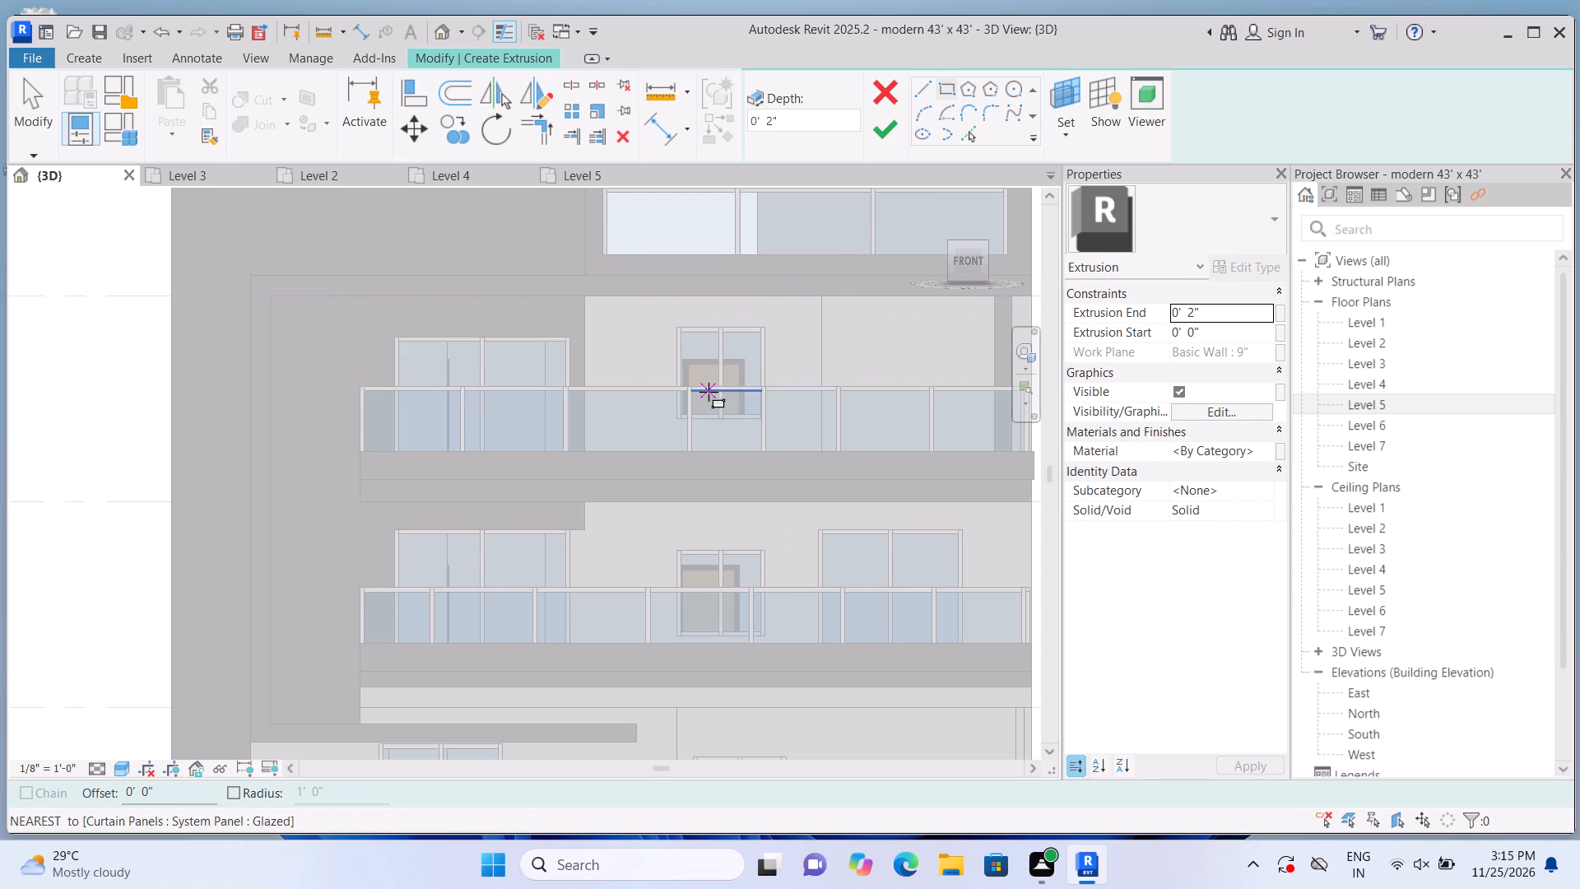
middle_drag(716, 393, 750, 276)
scroll(616, 485, up, 3)
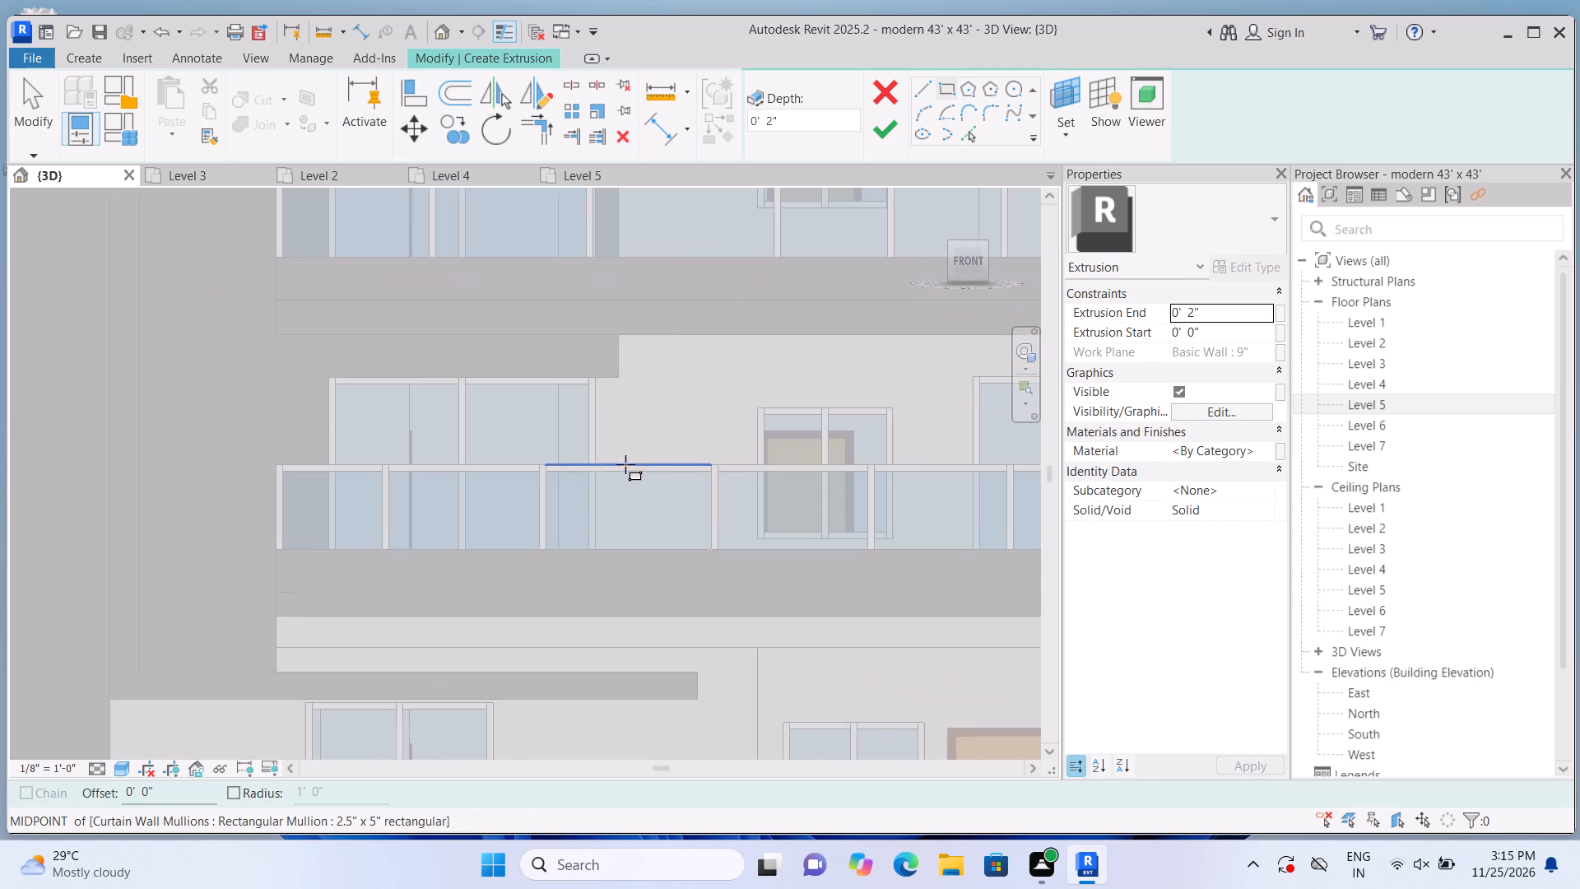
scroll(620, 430, up, 3)
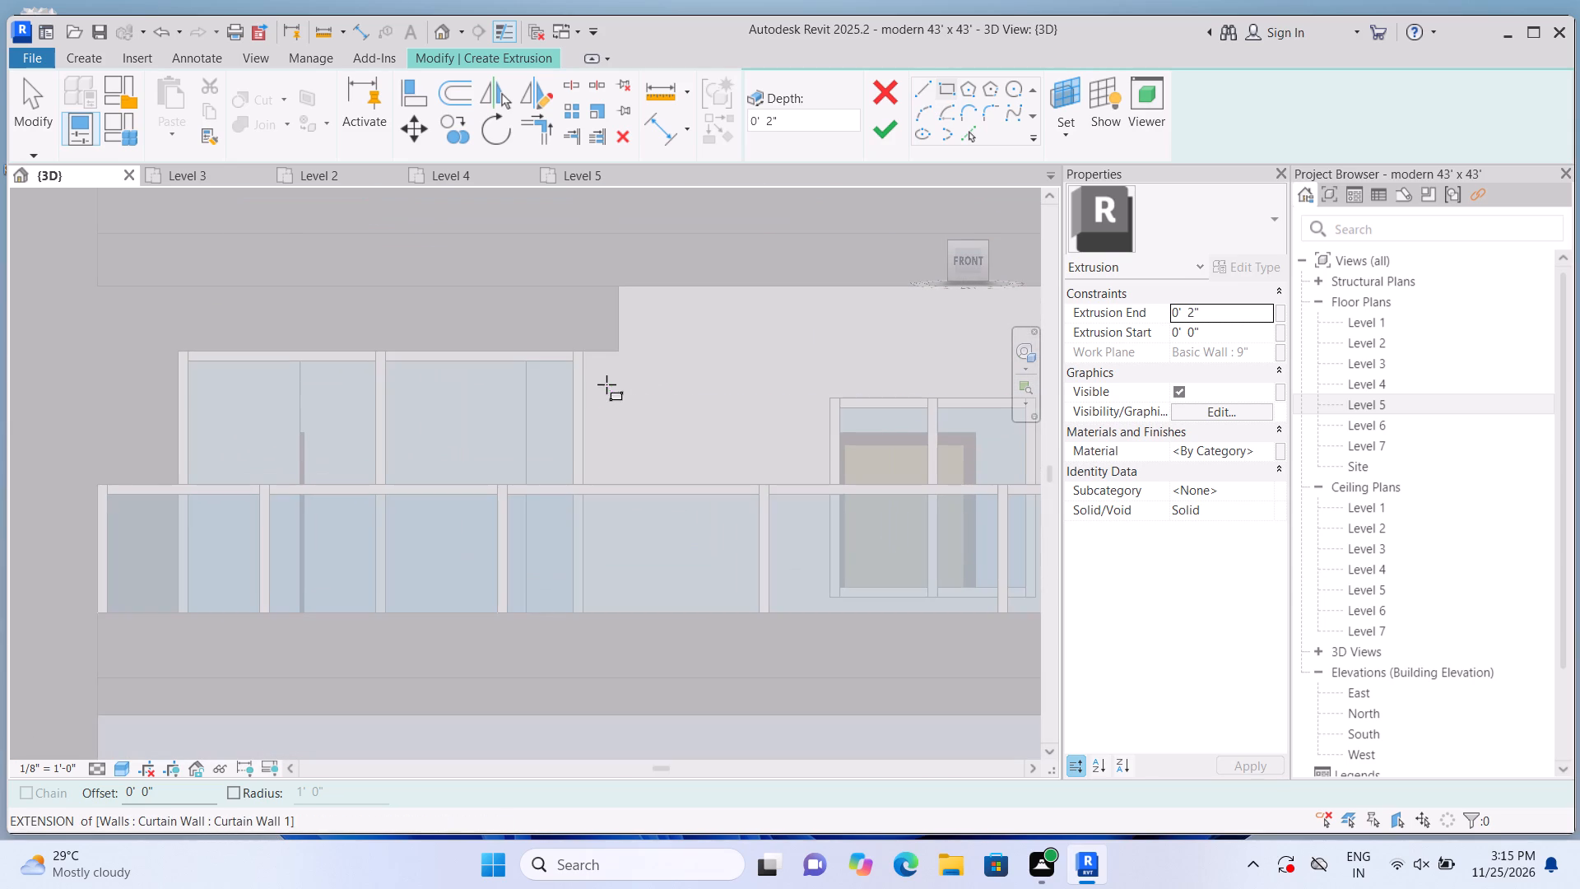
click(585, 351)
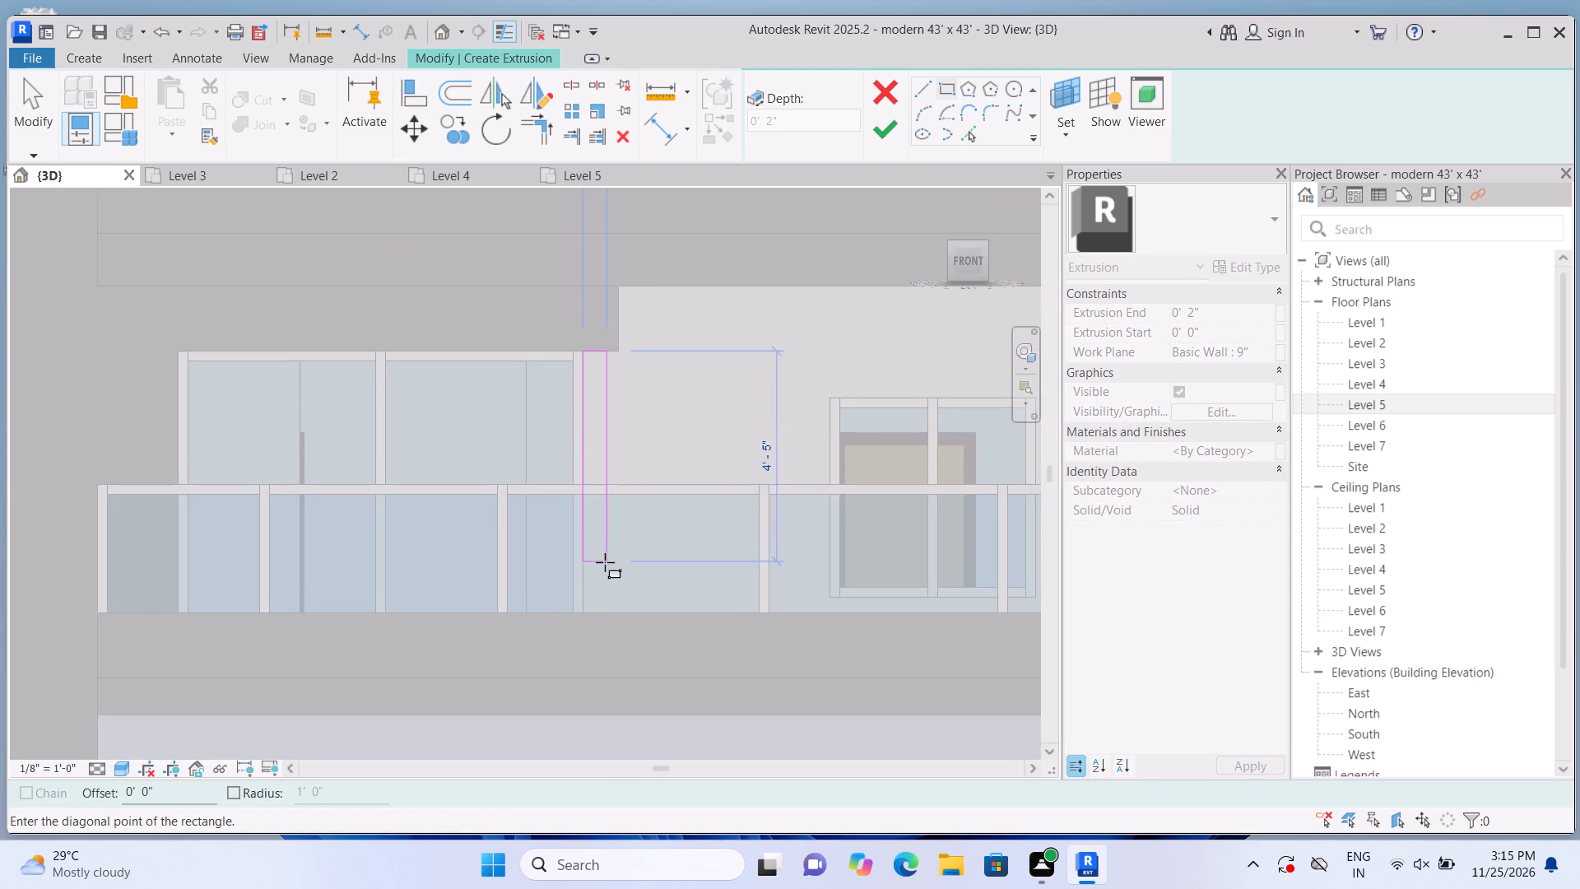
click(617, 682)
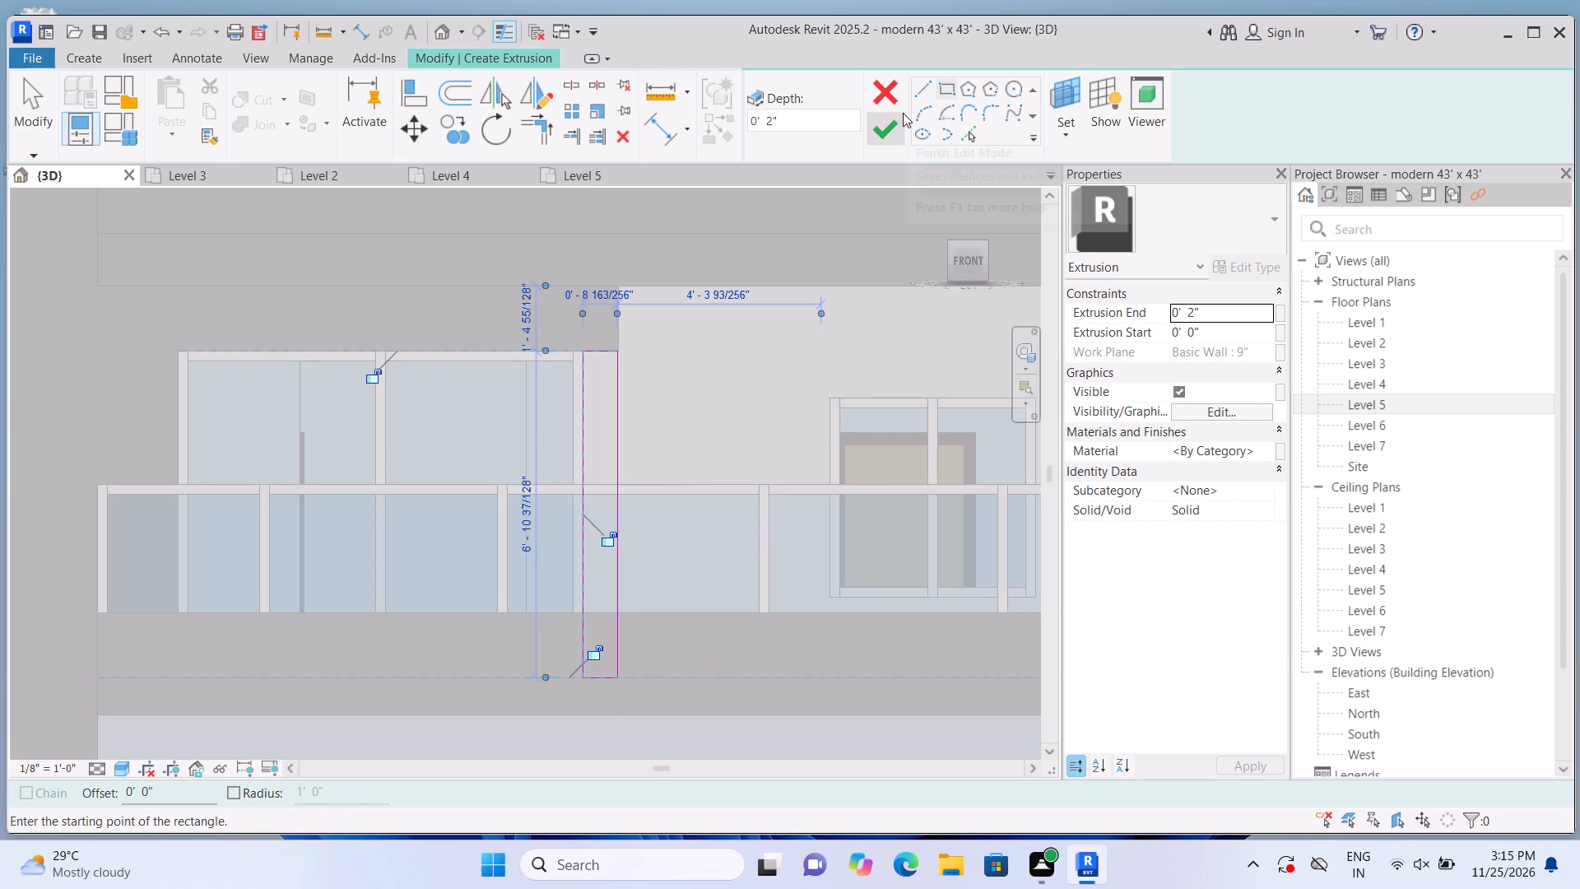
click(896, 117)
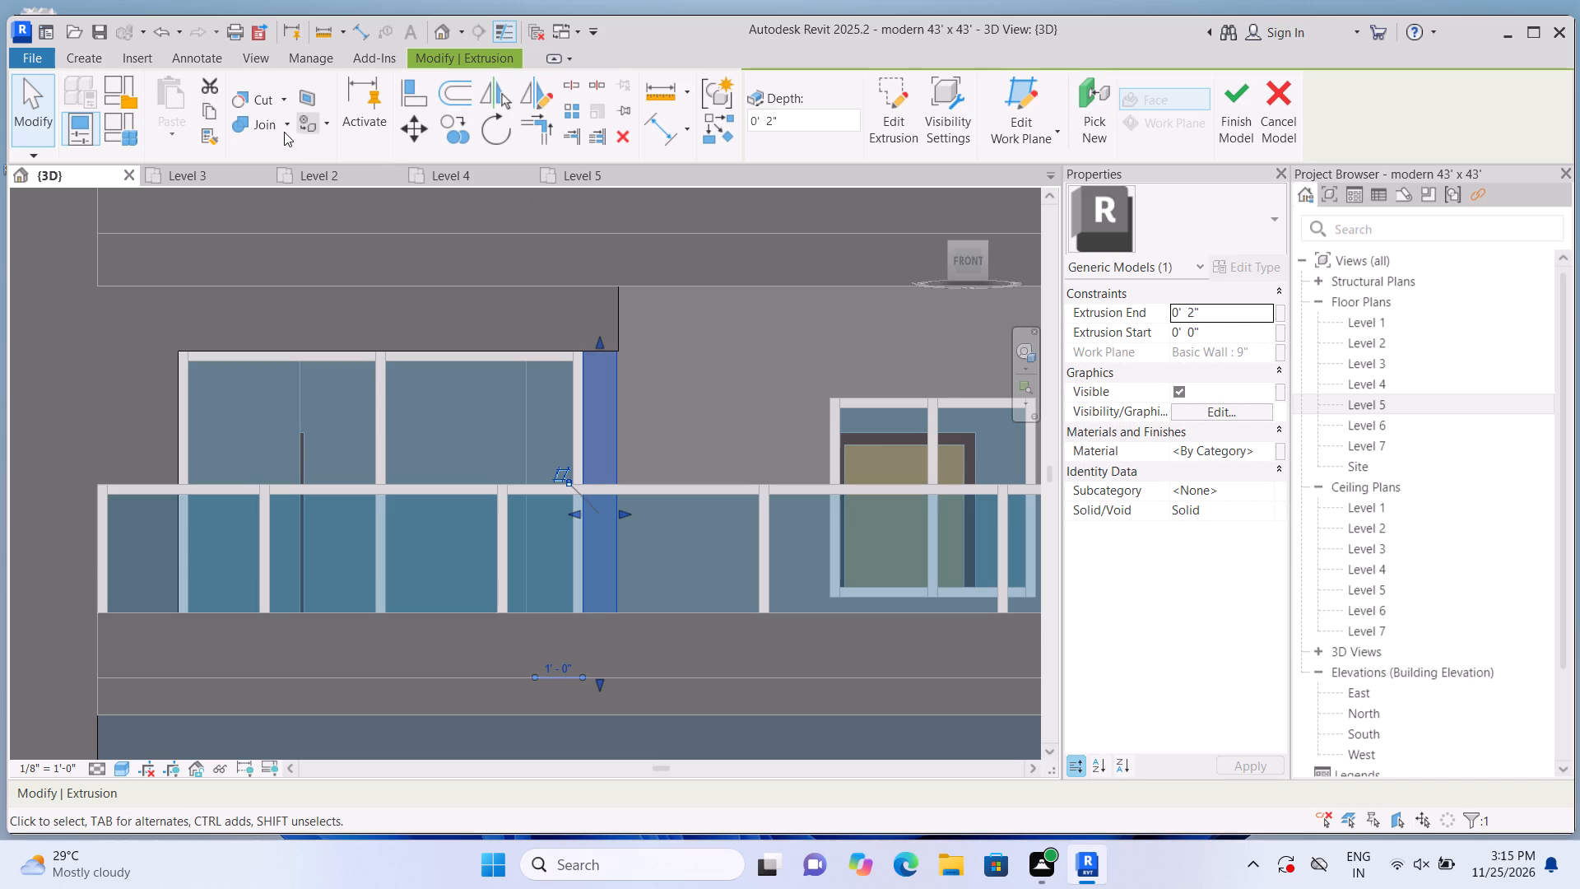
Join the panel on the right side of the middle-floor sliding window to the decorative panel above it using Multiple Join.
click(285, 129)
click(289, 155)
click(585, 473)
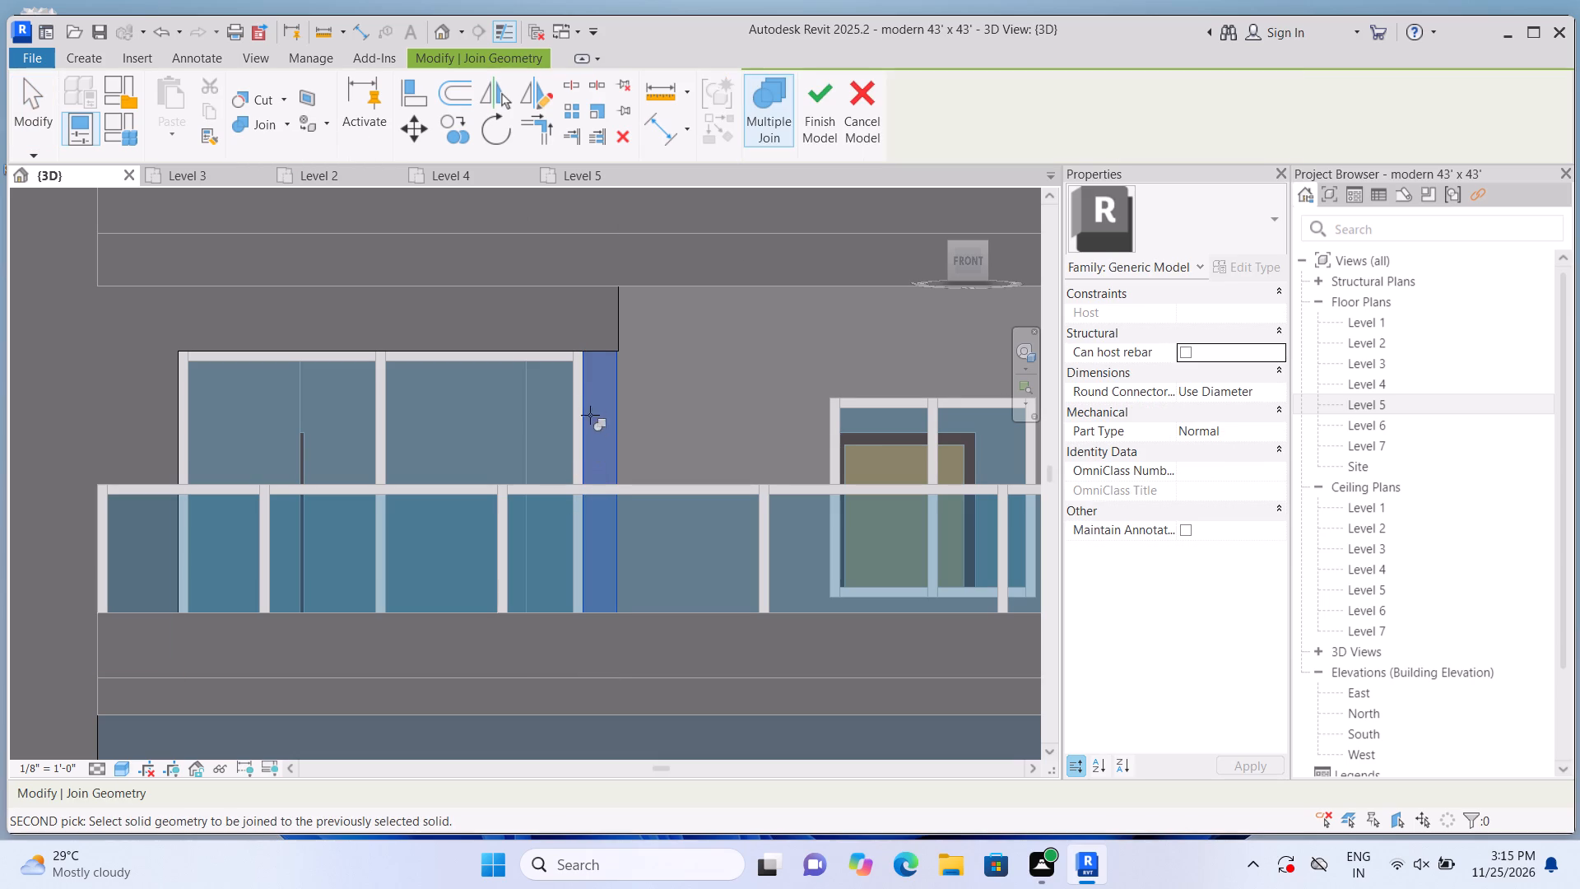
click(577, 334)
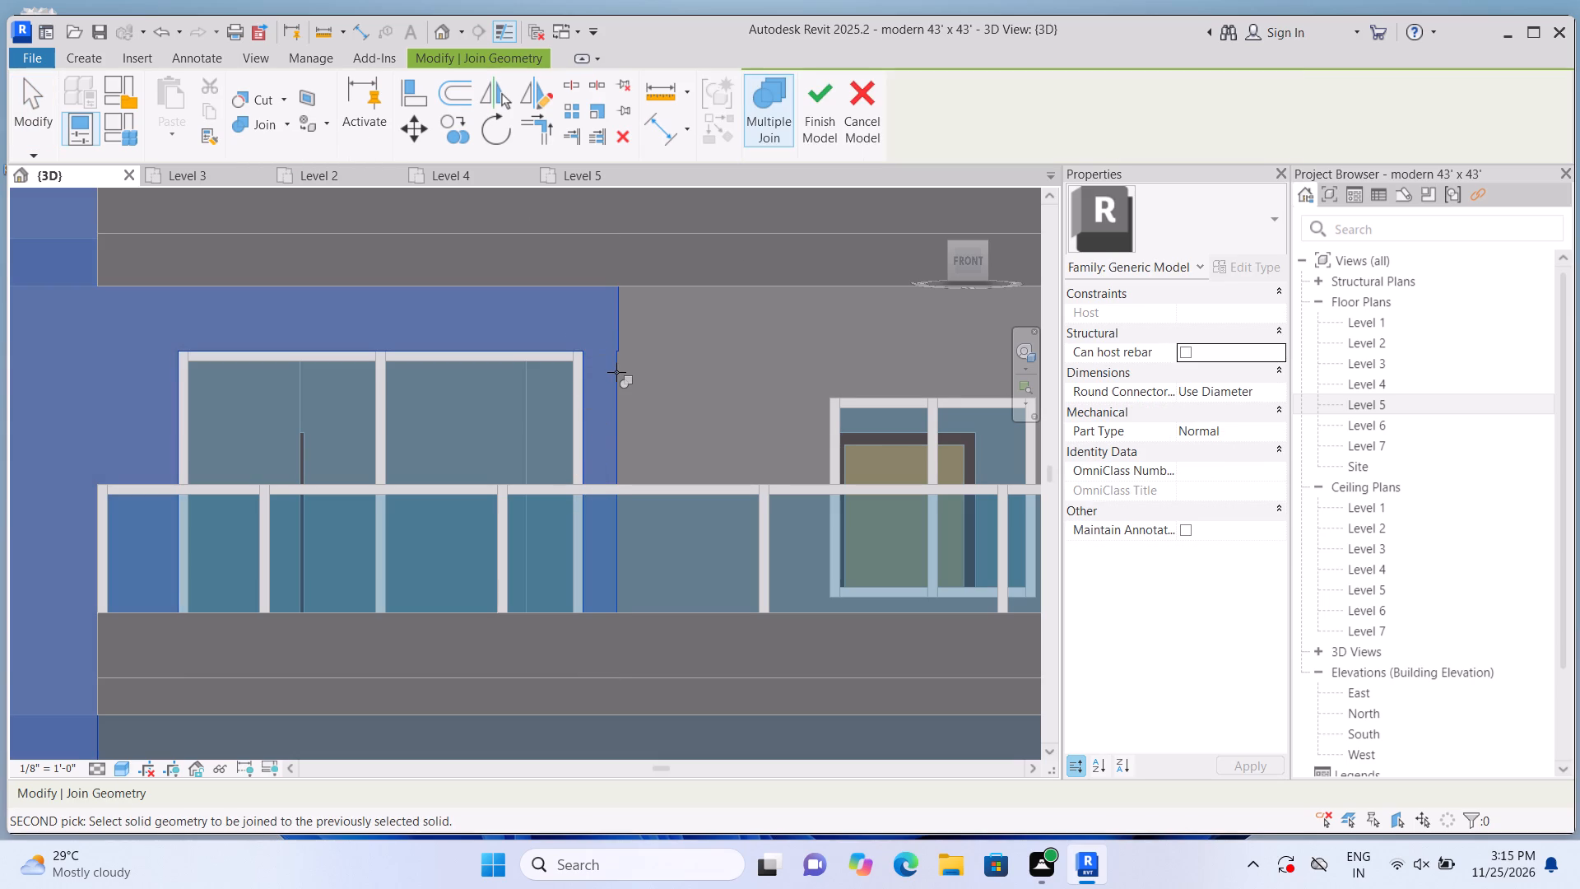
key(Escape)
Examine the joined side panel's outer edge against the panel above the middle-floor sliding window.
scroll(628, 393, up, 2)
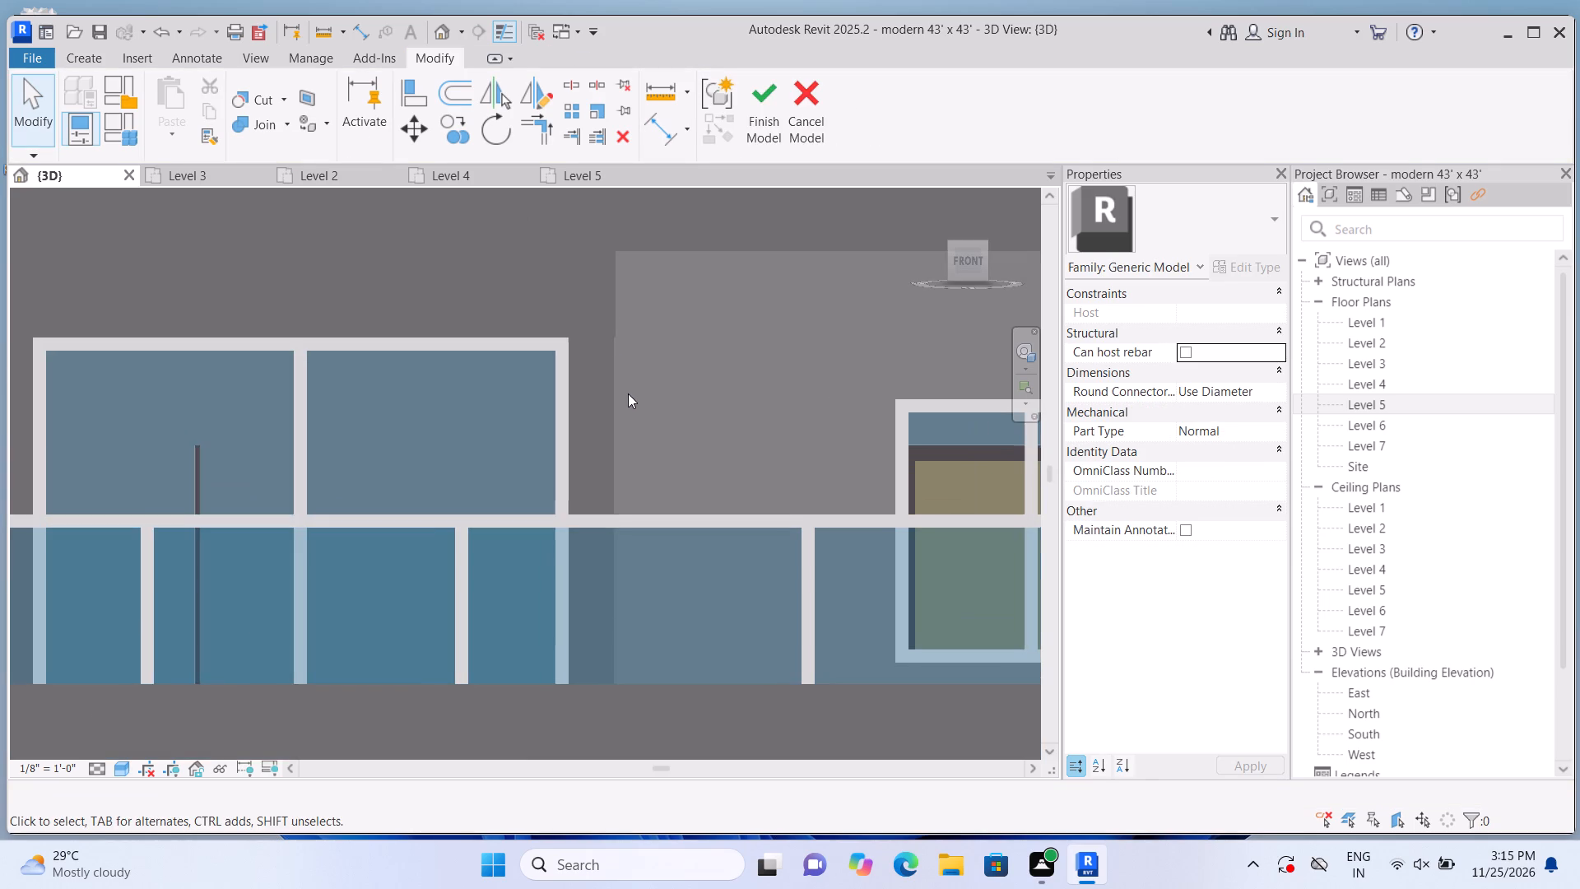
click(611, 398)
click(617, 551)
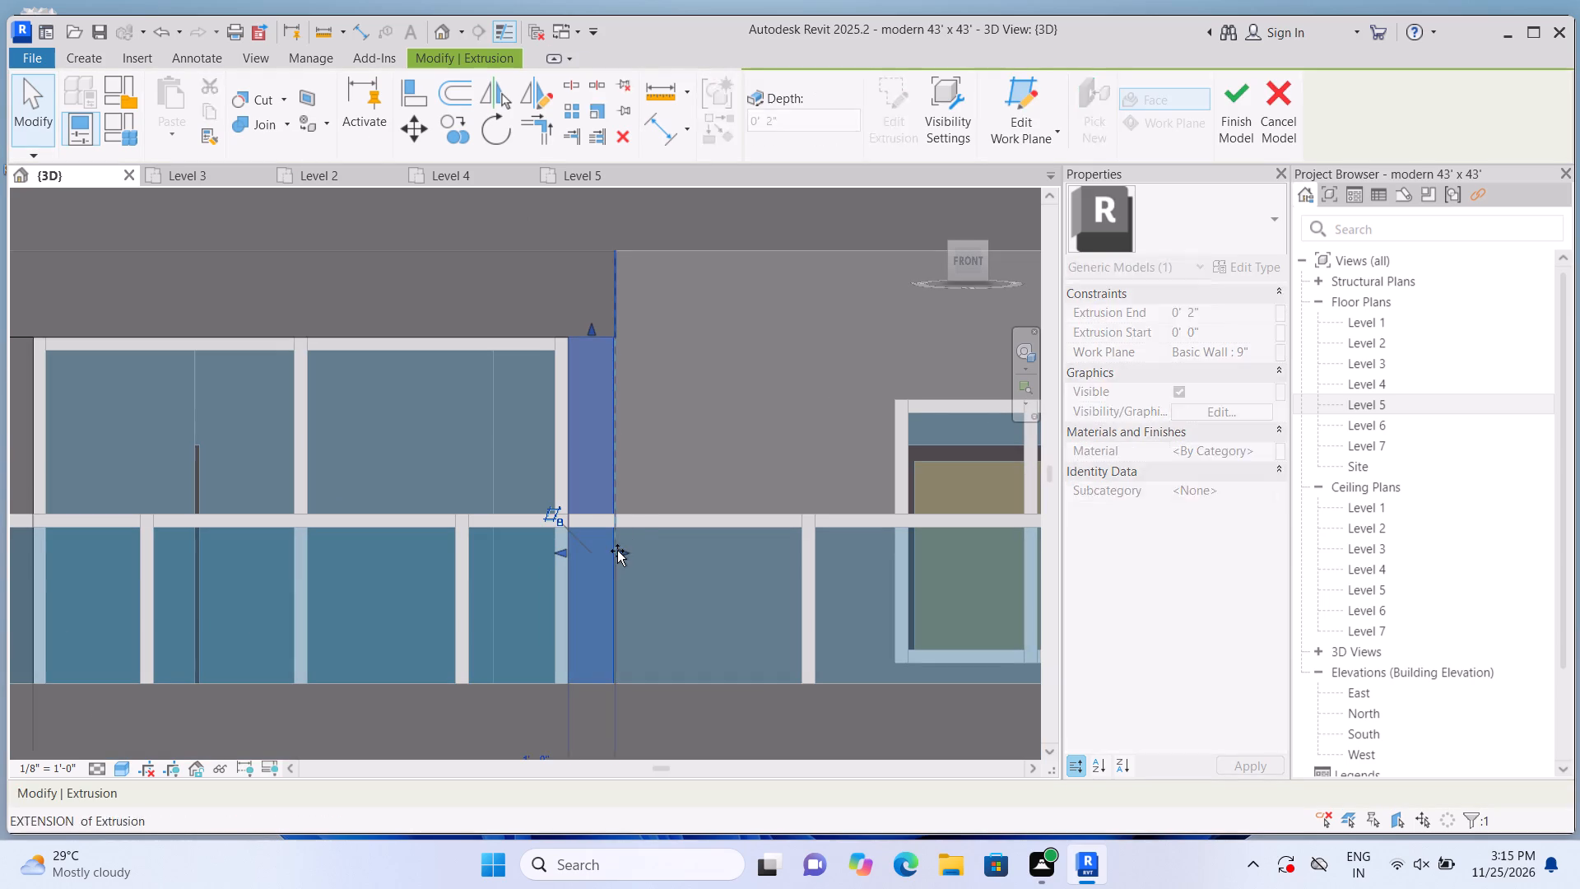
scroll(621, 476, down, 5)
scroll(375, 482, down, 4)
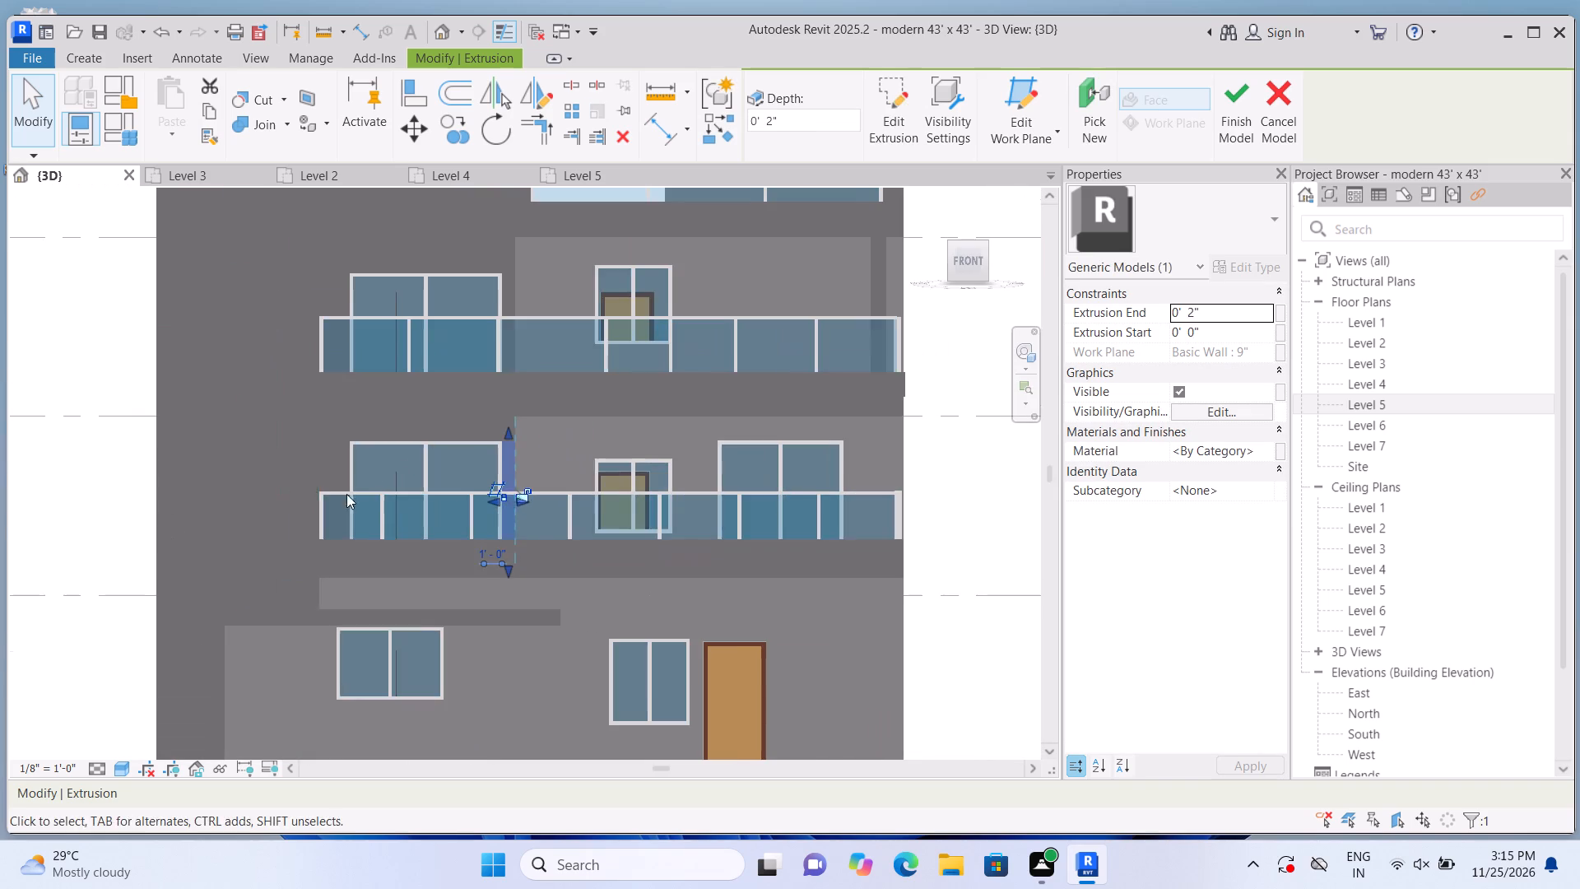
click(75, 317)
Extrude a 2" rectangular panel, about 10'-6 3/4" by 1'-4 1/4", on the wall below the middle-floor sliding window.
scroll(75, 317, up, 1)
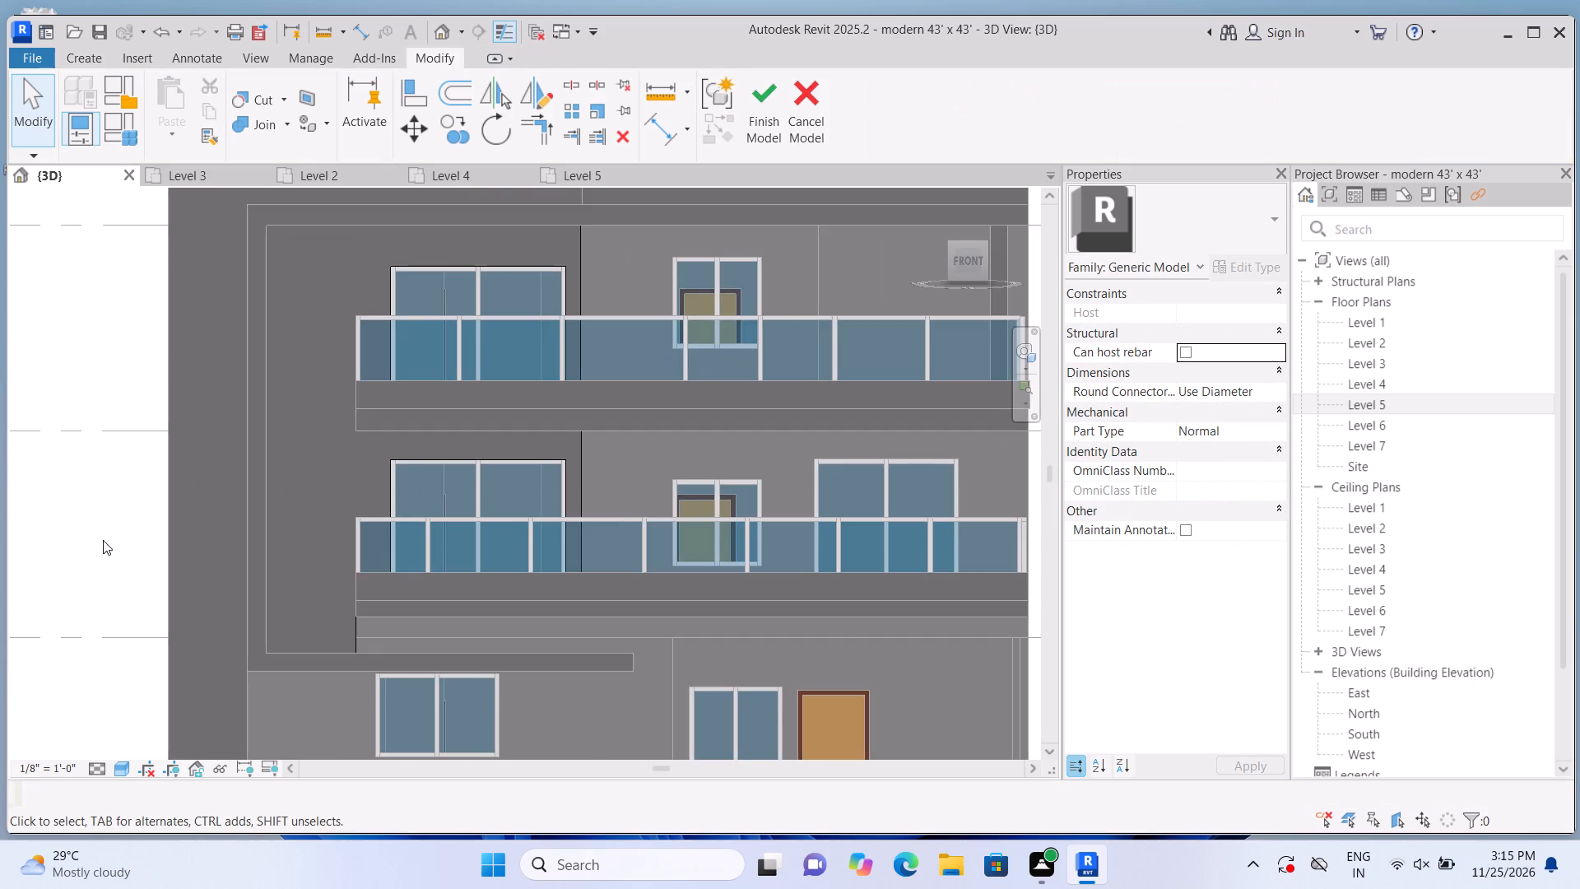
scroll(103, 540, up, 1)
middle_drag(103, 540, 17, 405)
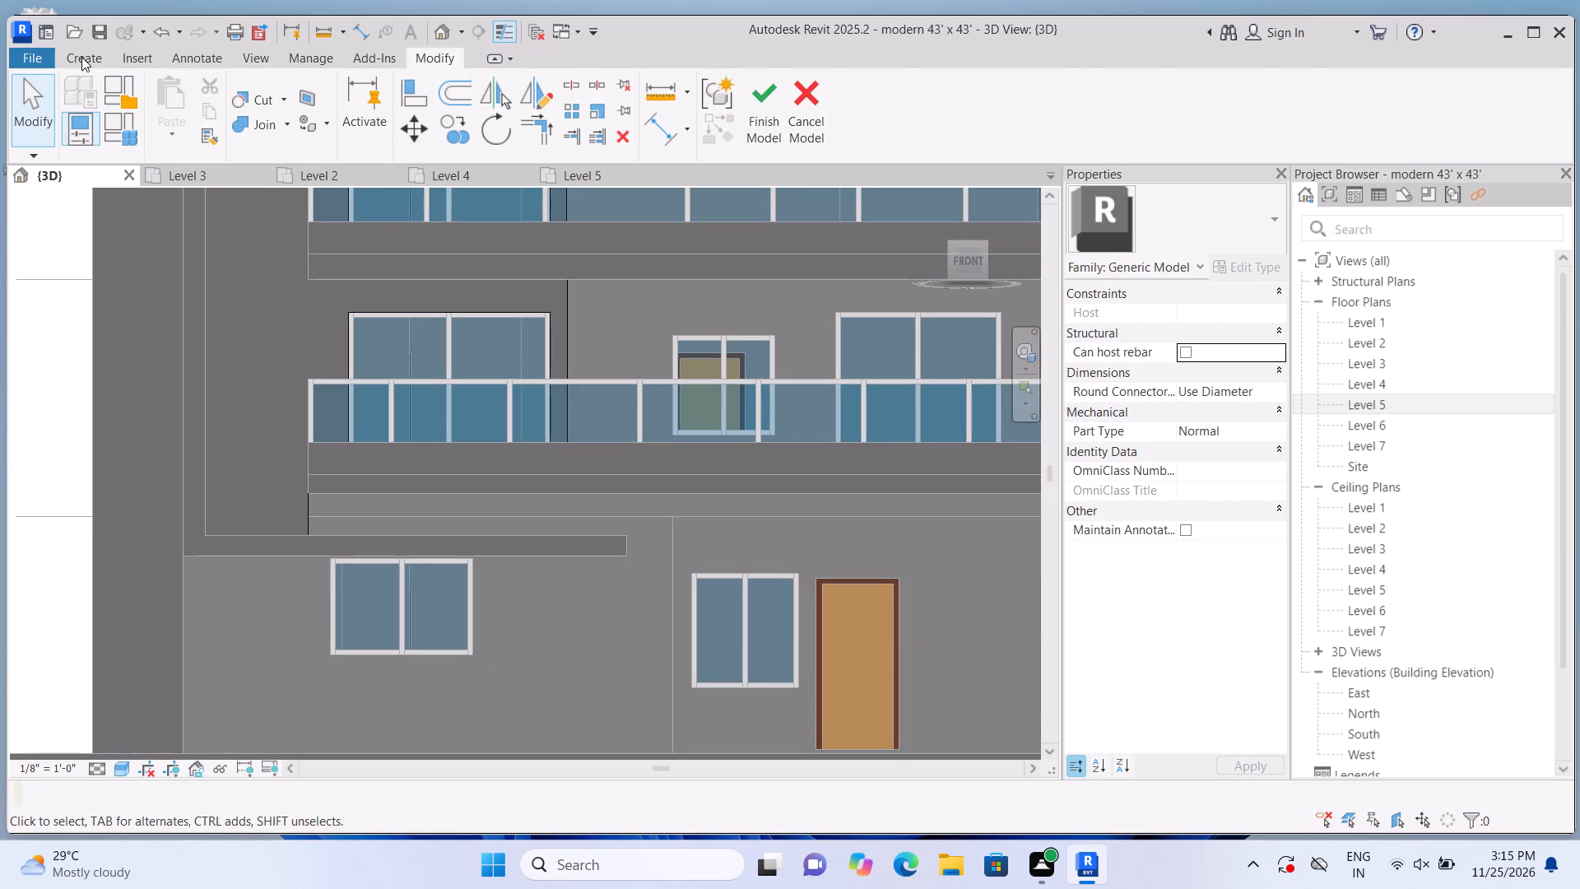
double_click(81, 57)
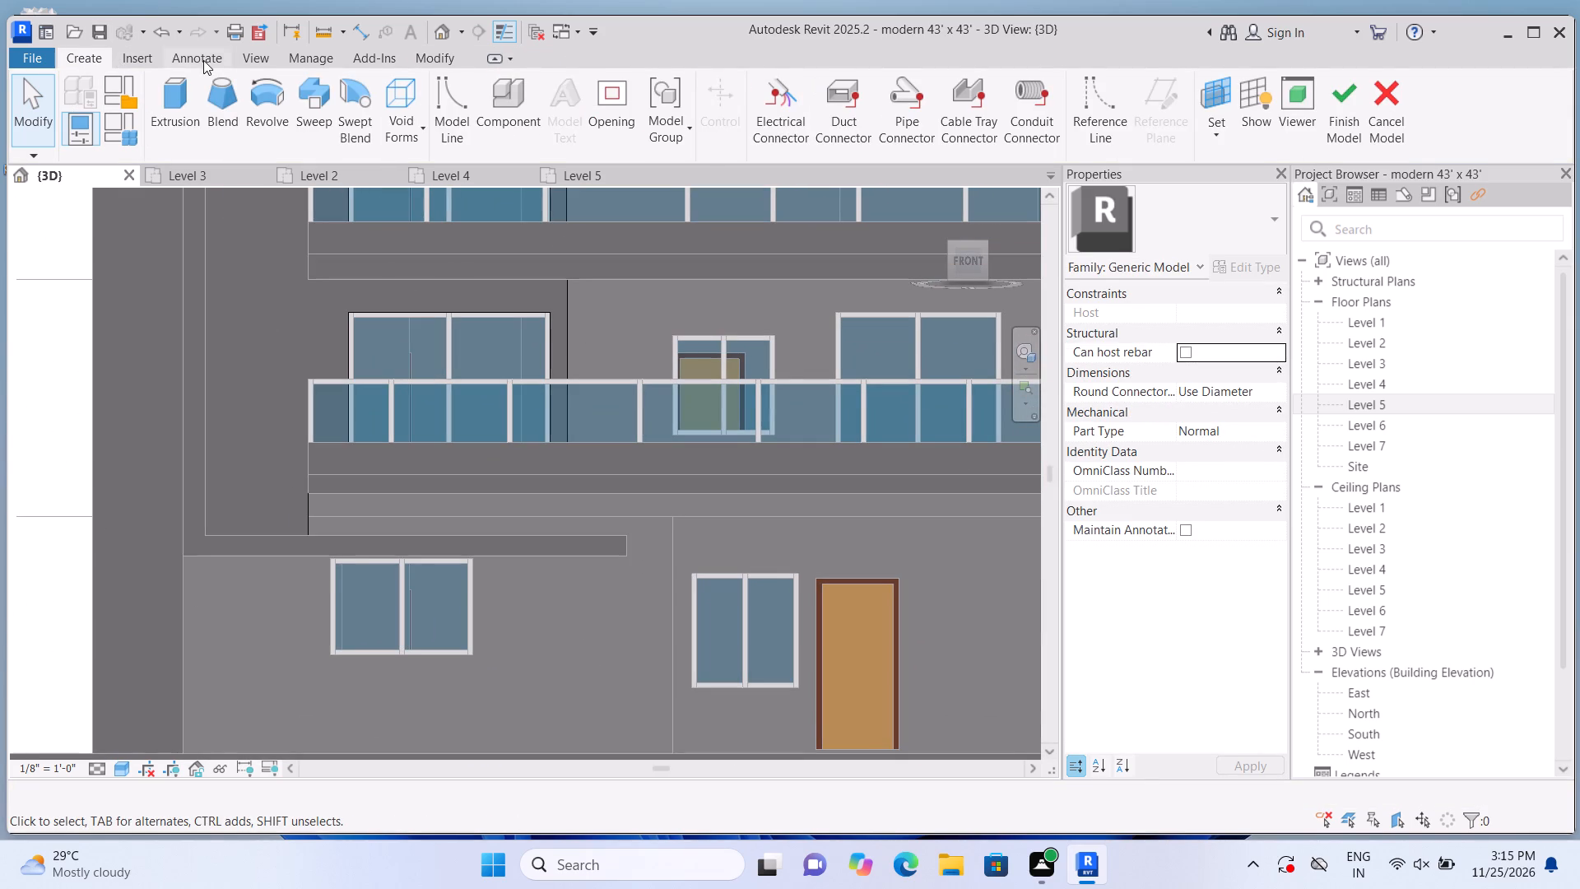
click(153, 115)
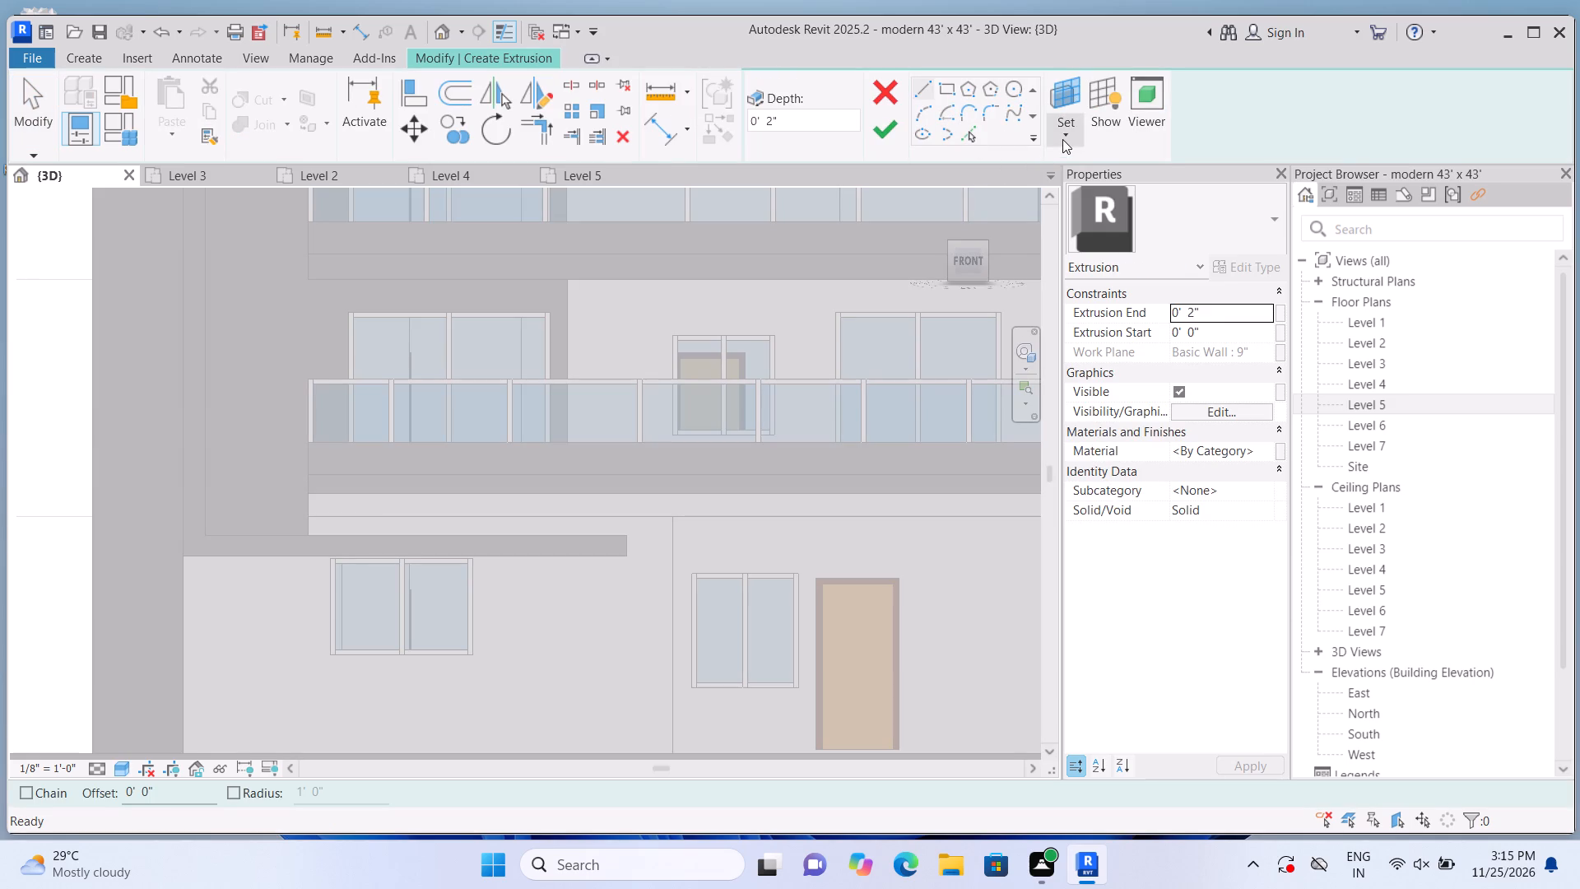
click(1062, 139)
click(1070, 198)
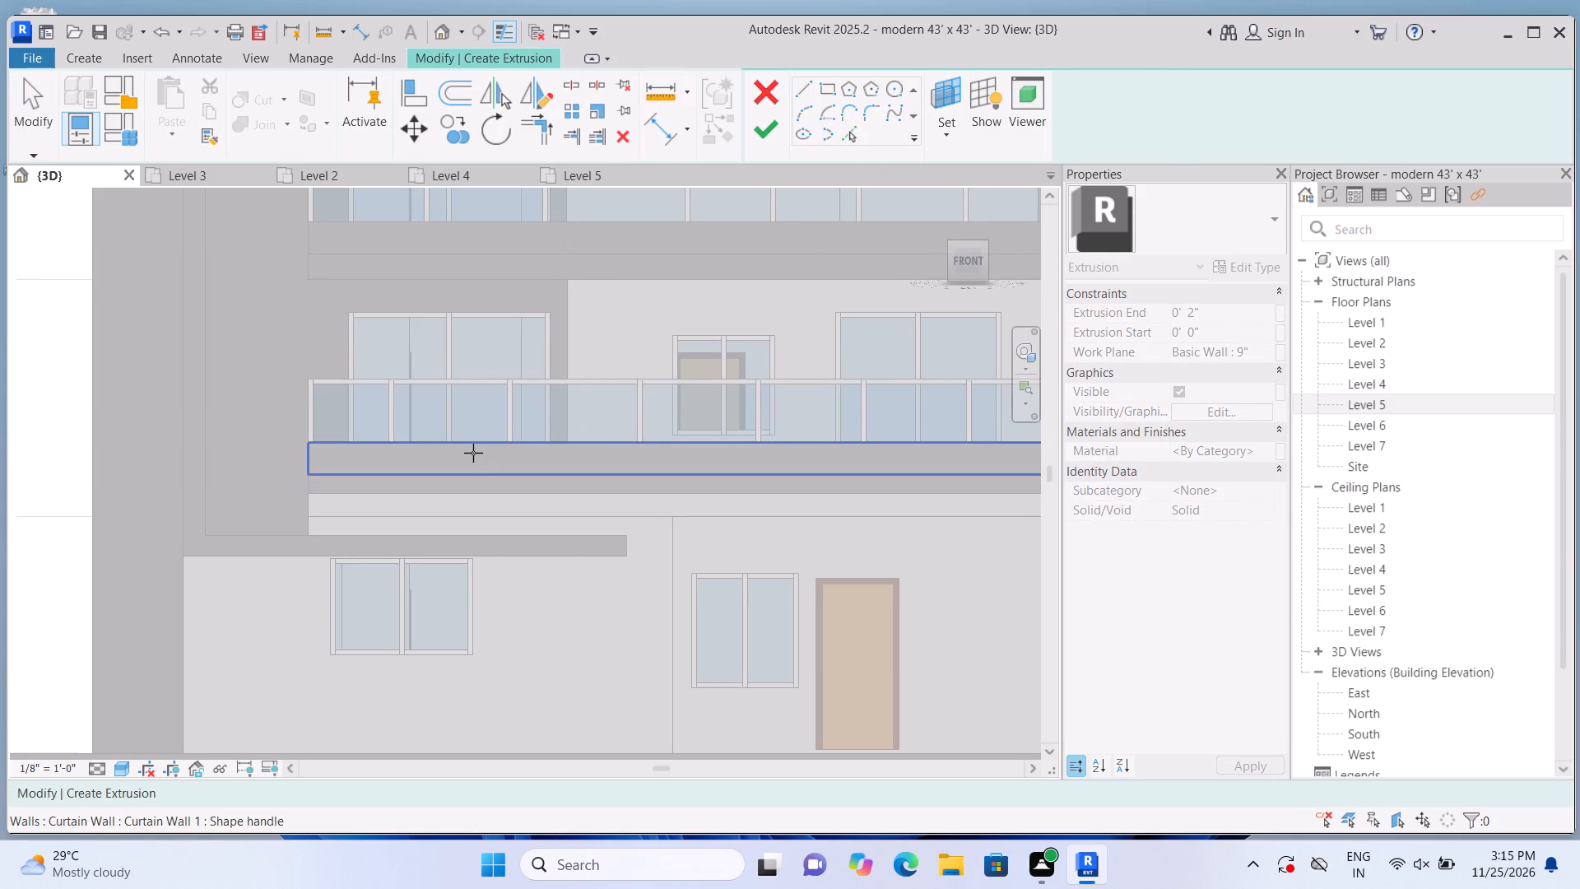
click(632, 346)
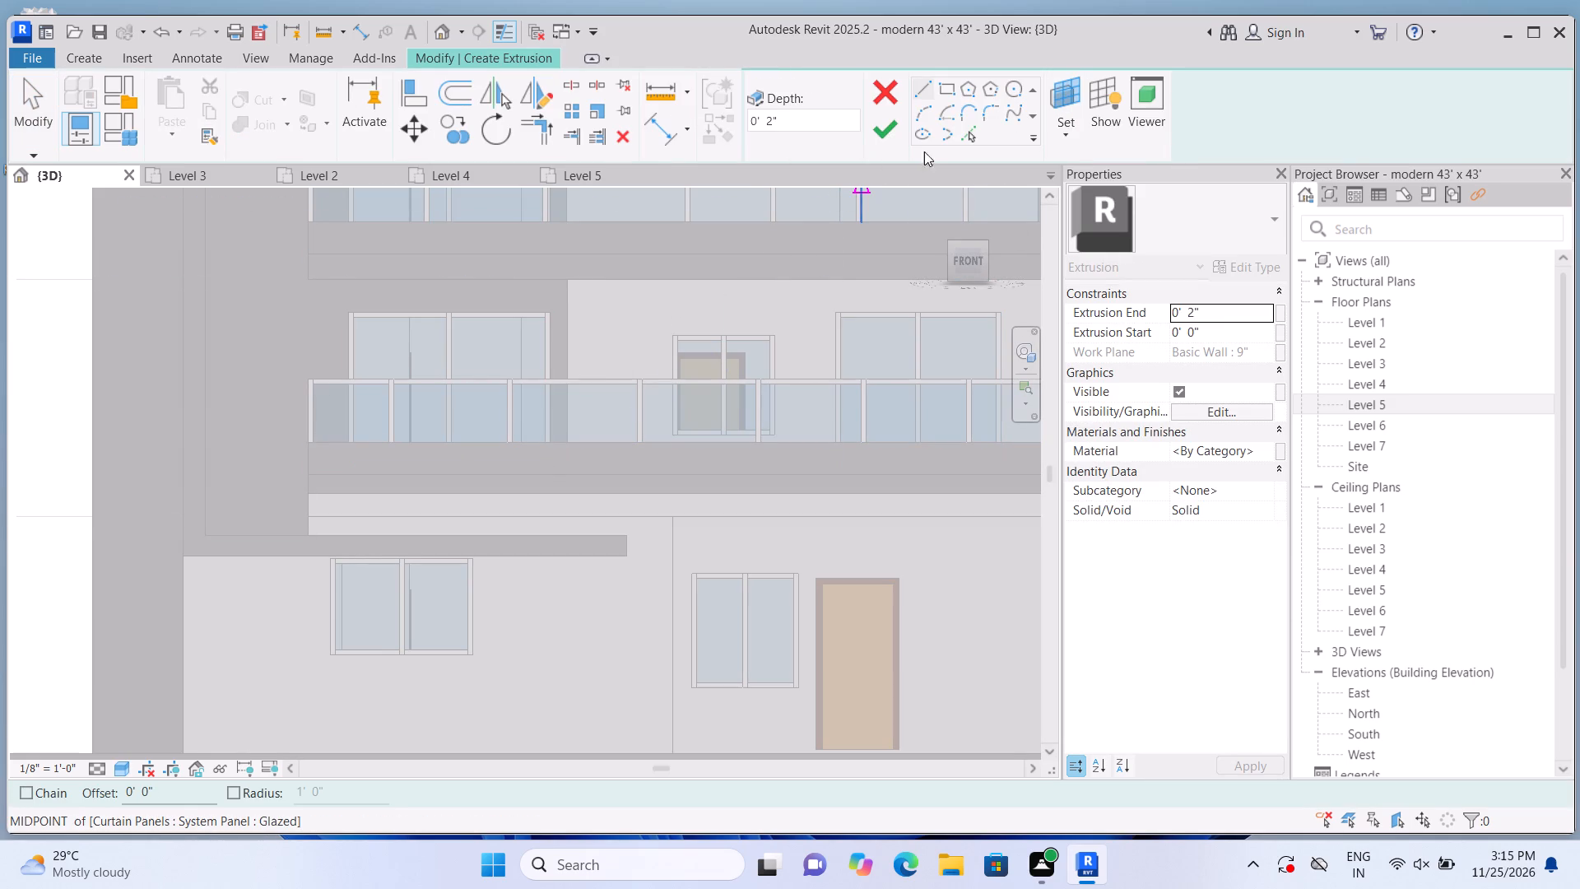
click(956, 91)
scroll(596, 428, up, 1)
scroll(427, 467, up, 1)
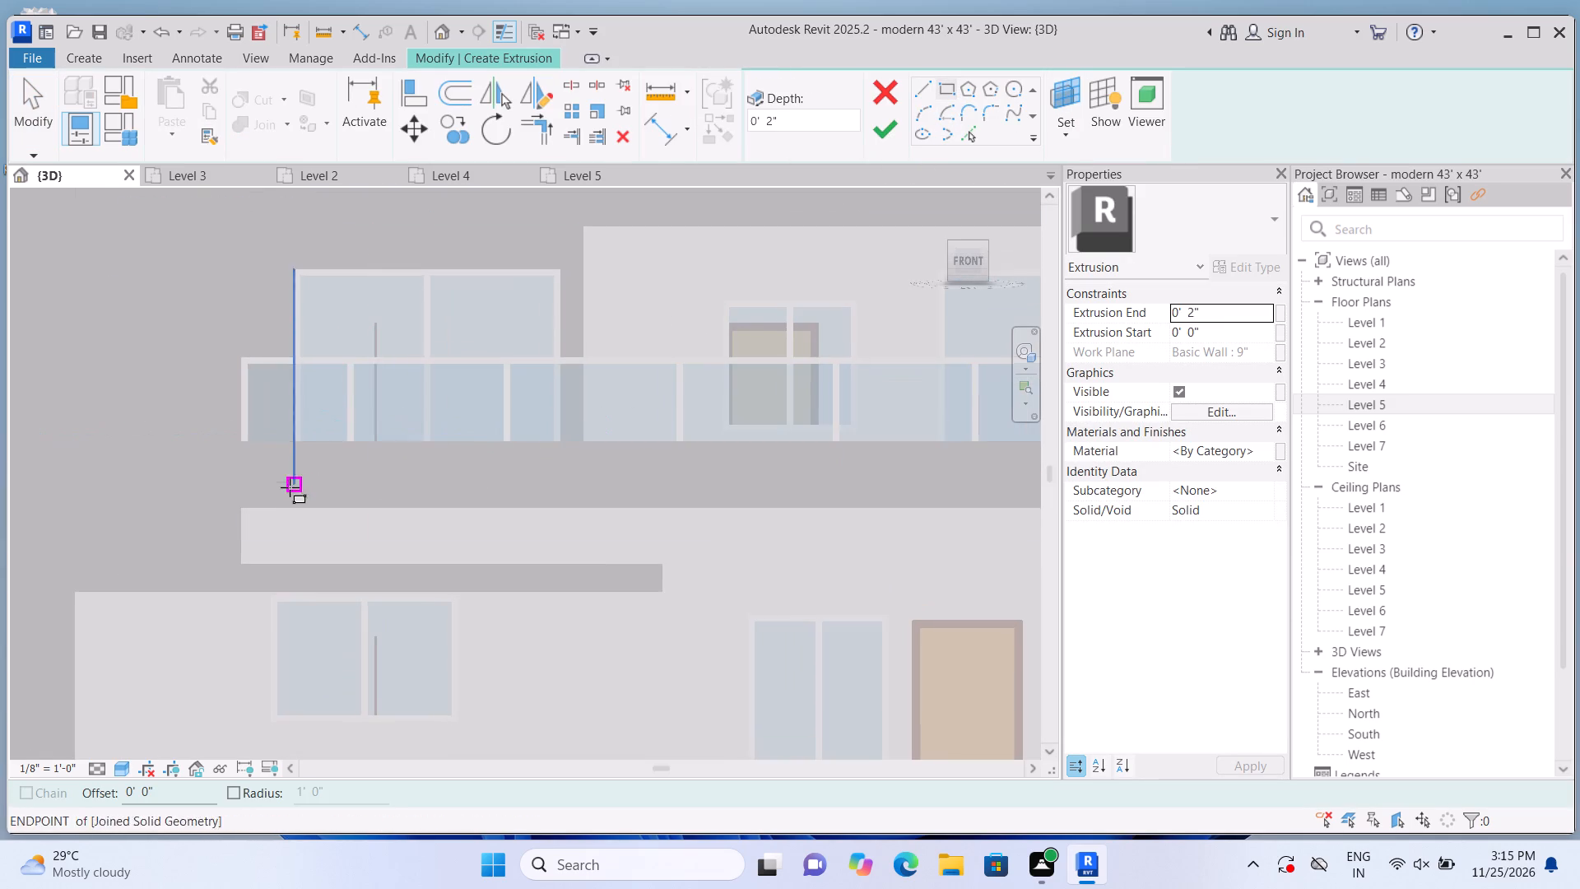
click(238, 445)
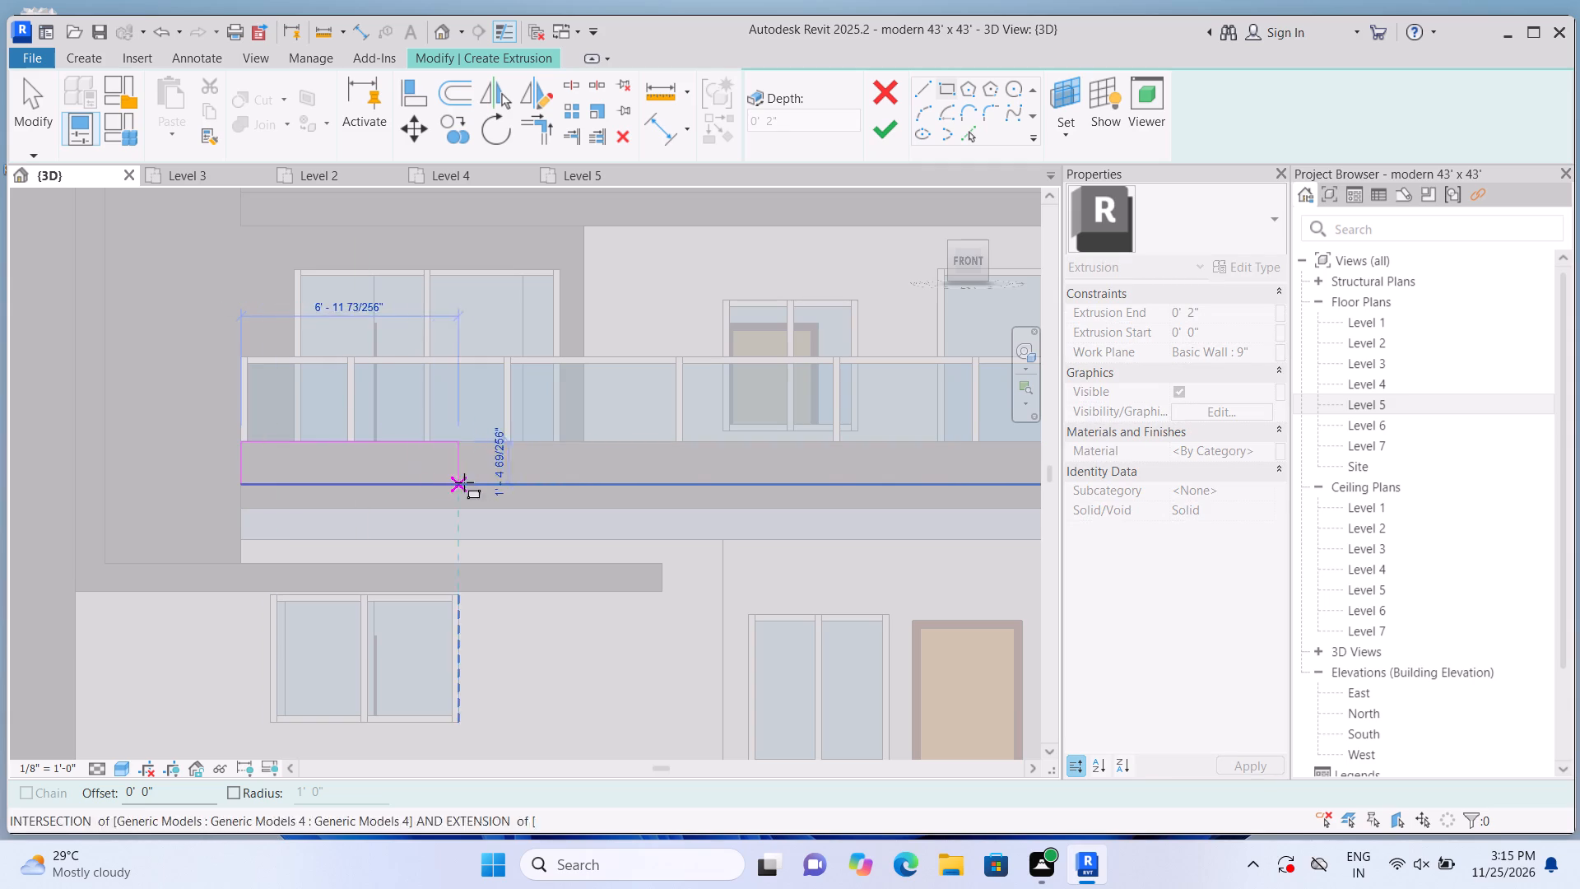
click(574, 480)
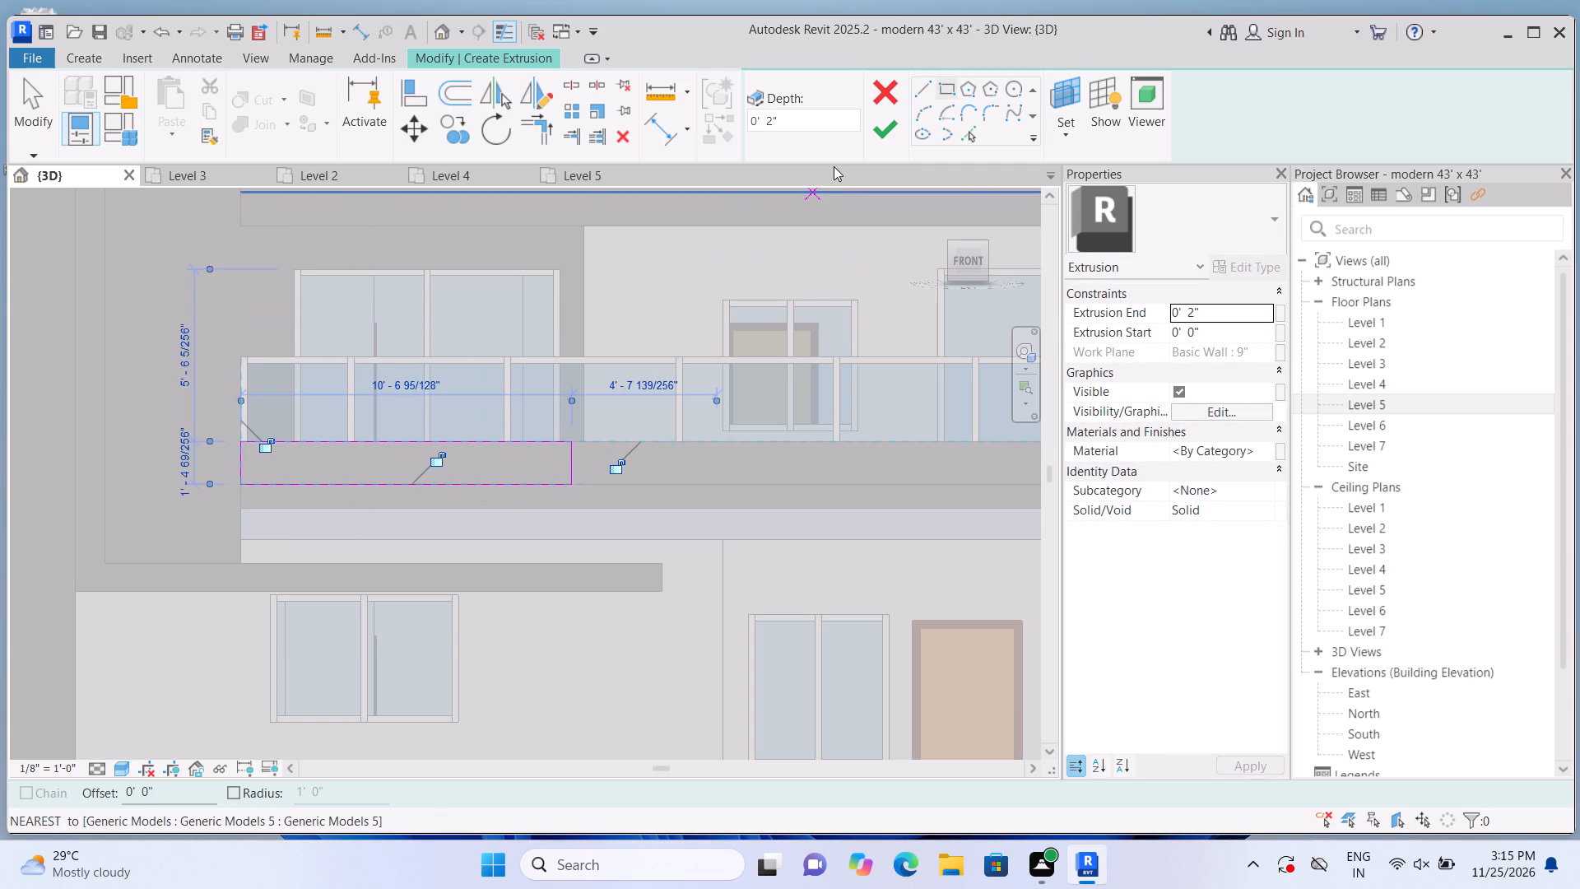
click(883, 131)
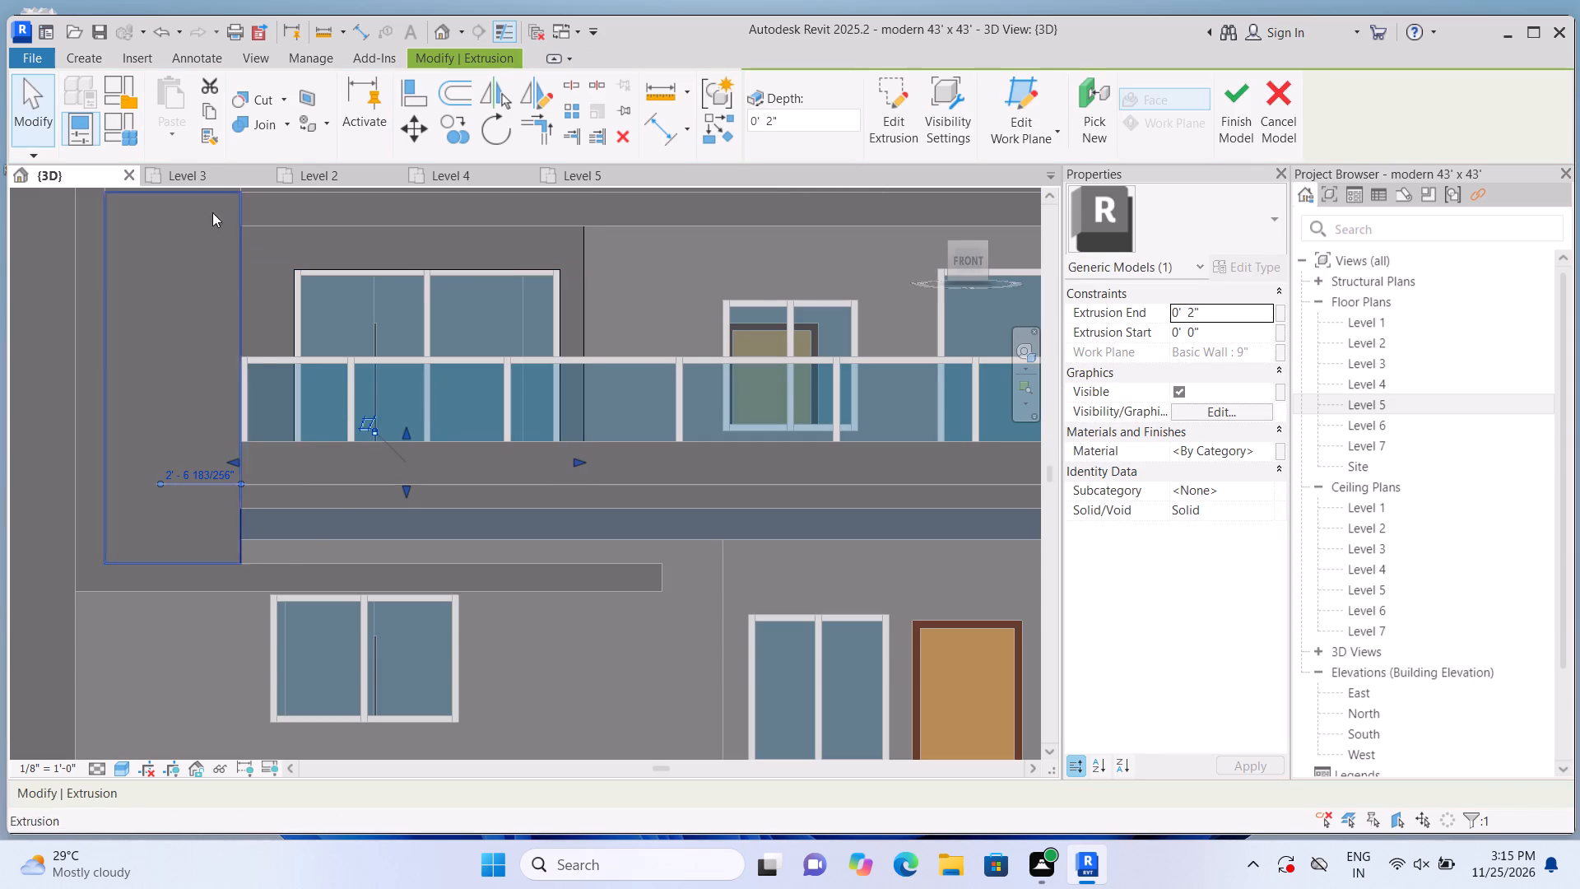
Join the panel below the middle-floor sliding window to the surrounding decorative panels using Multiple Join.
click(290, 123)
click(291, 162)
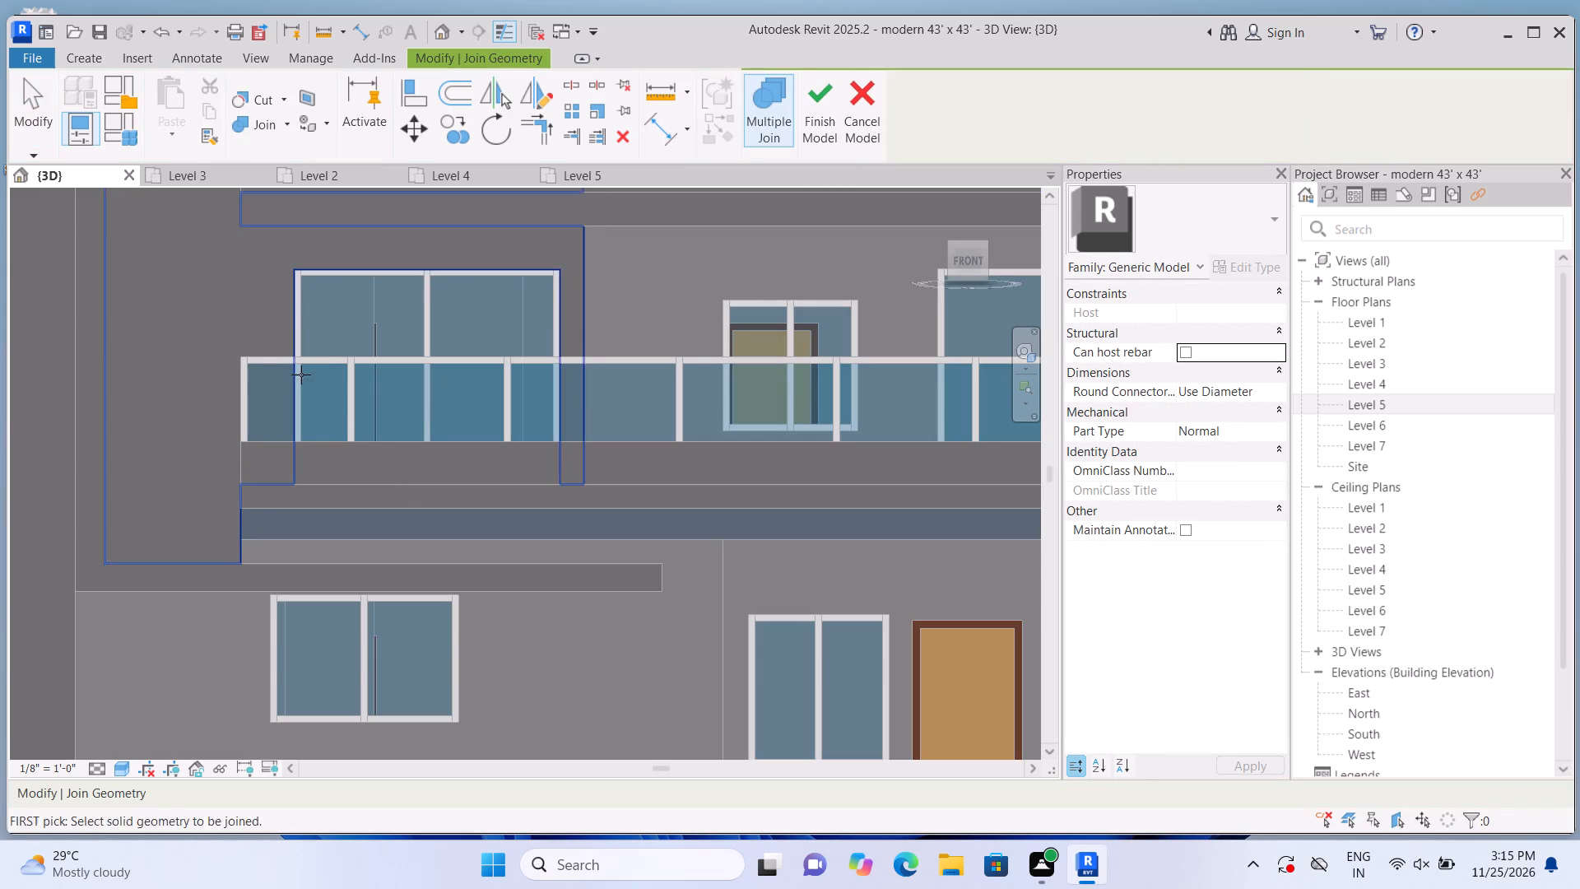
click(331, 438)
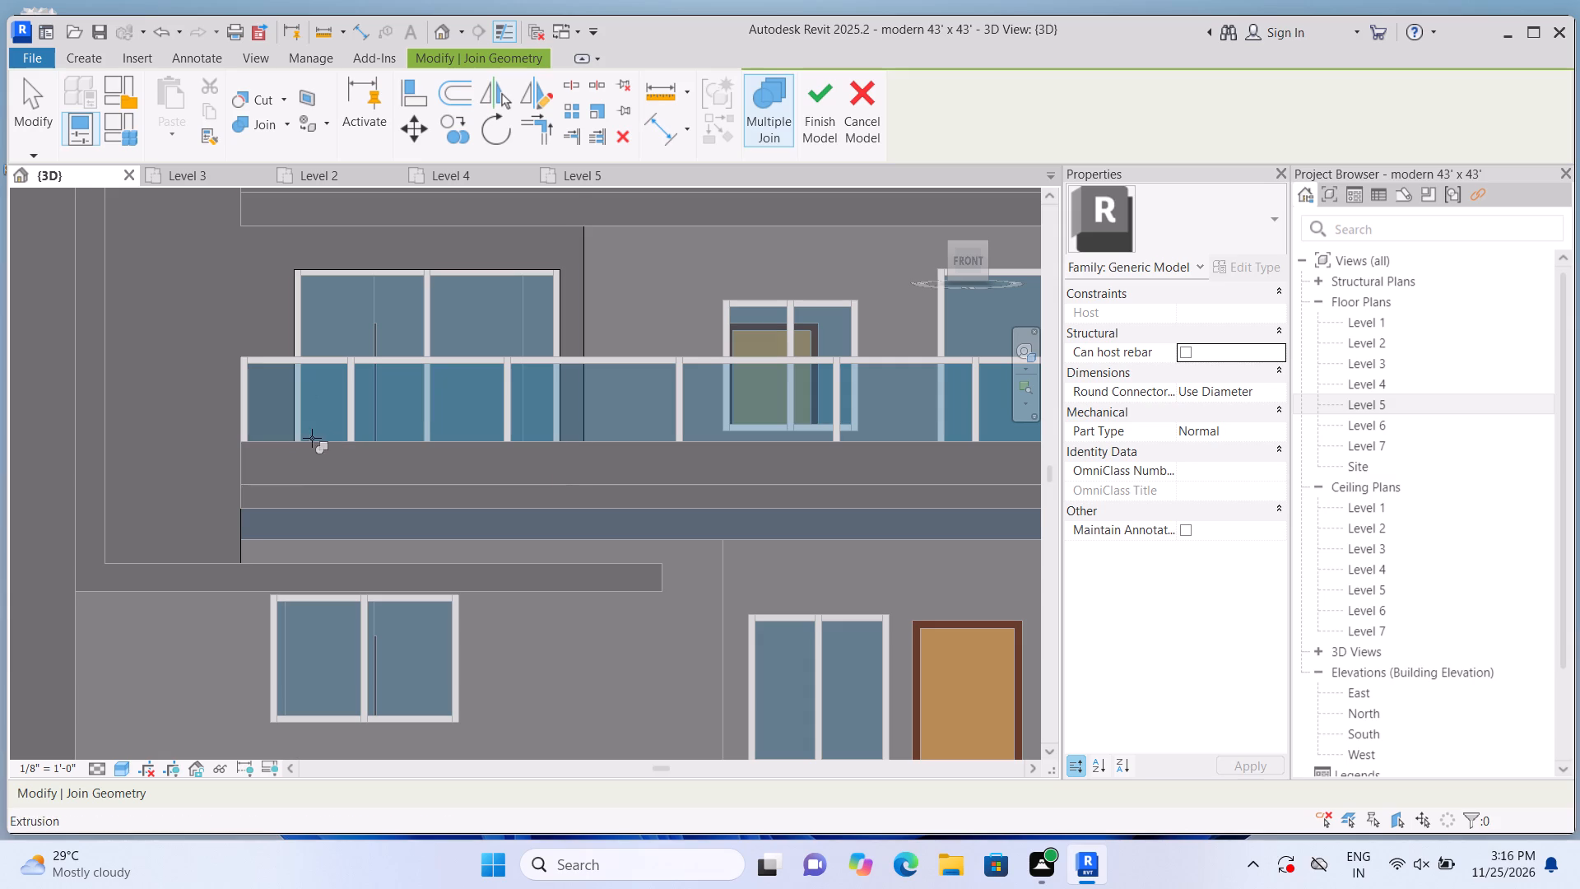
double_click(211, 419)
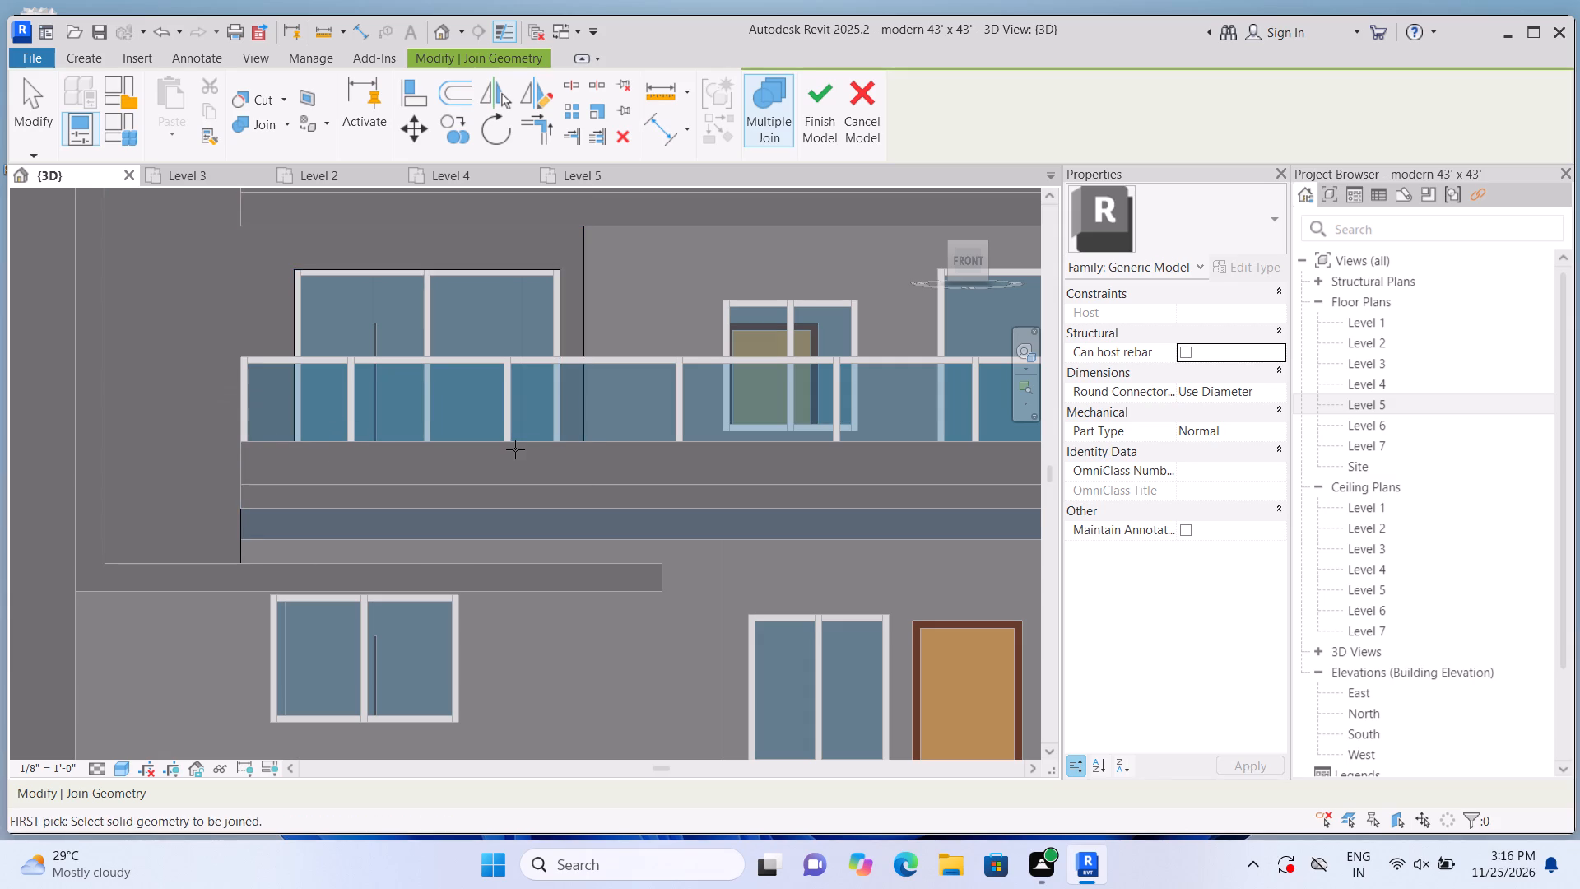
Extrude a 2" rectangular panel, about 10'-11" by 1'-9 1/4", on the wall between the lower balcony and the ground-floor band.
scroll(509, 435, down, 2)
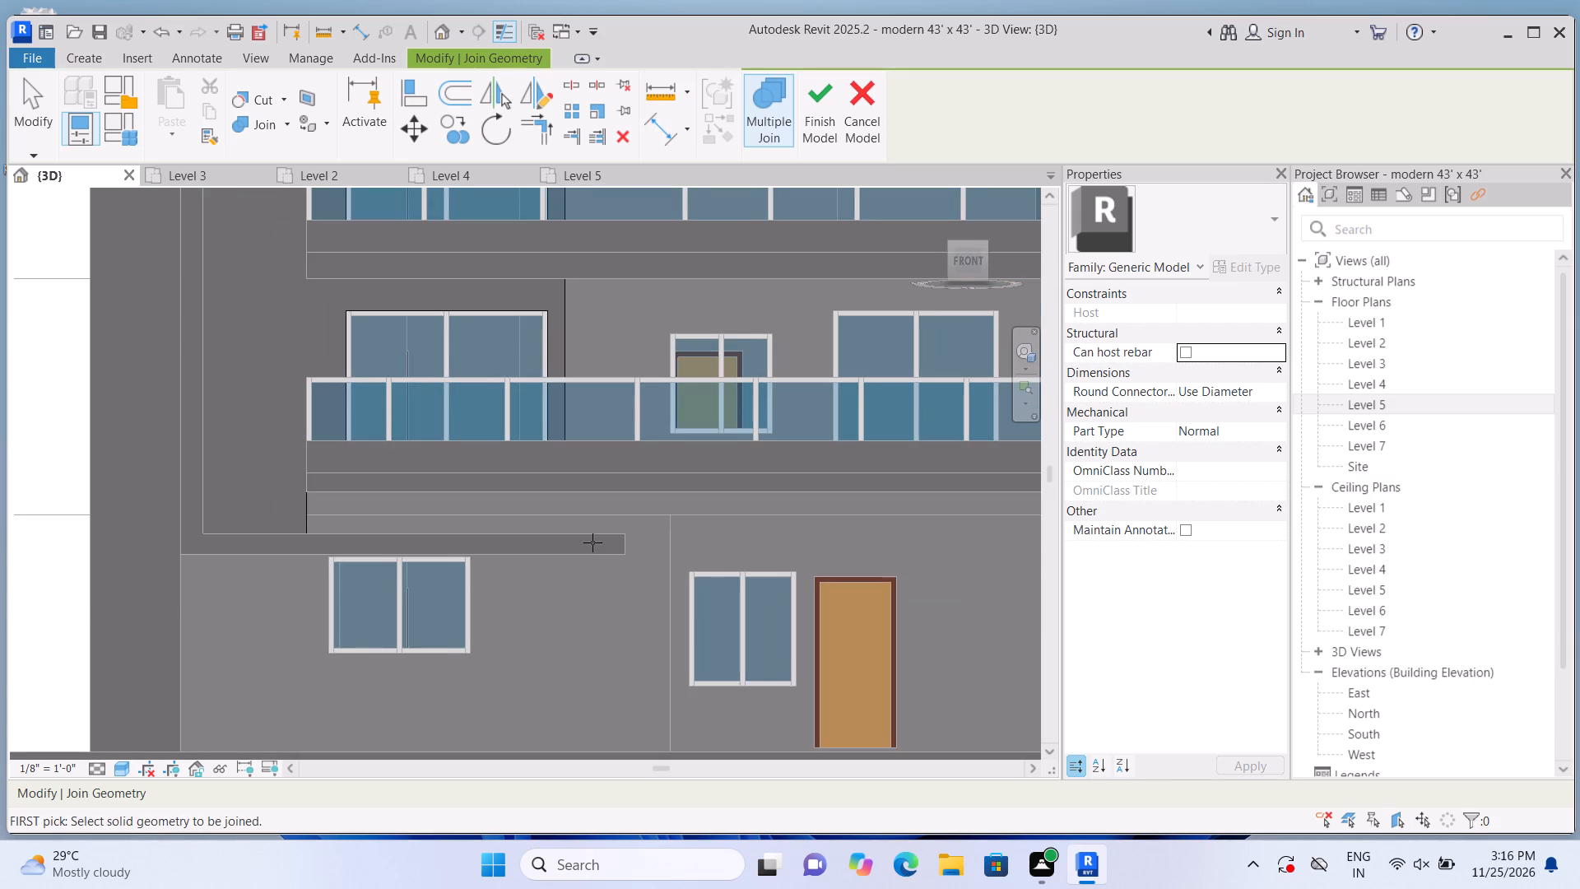
middle_drag(592, 542, 555, 476)
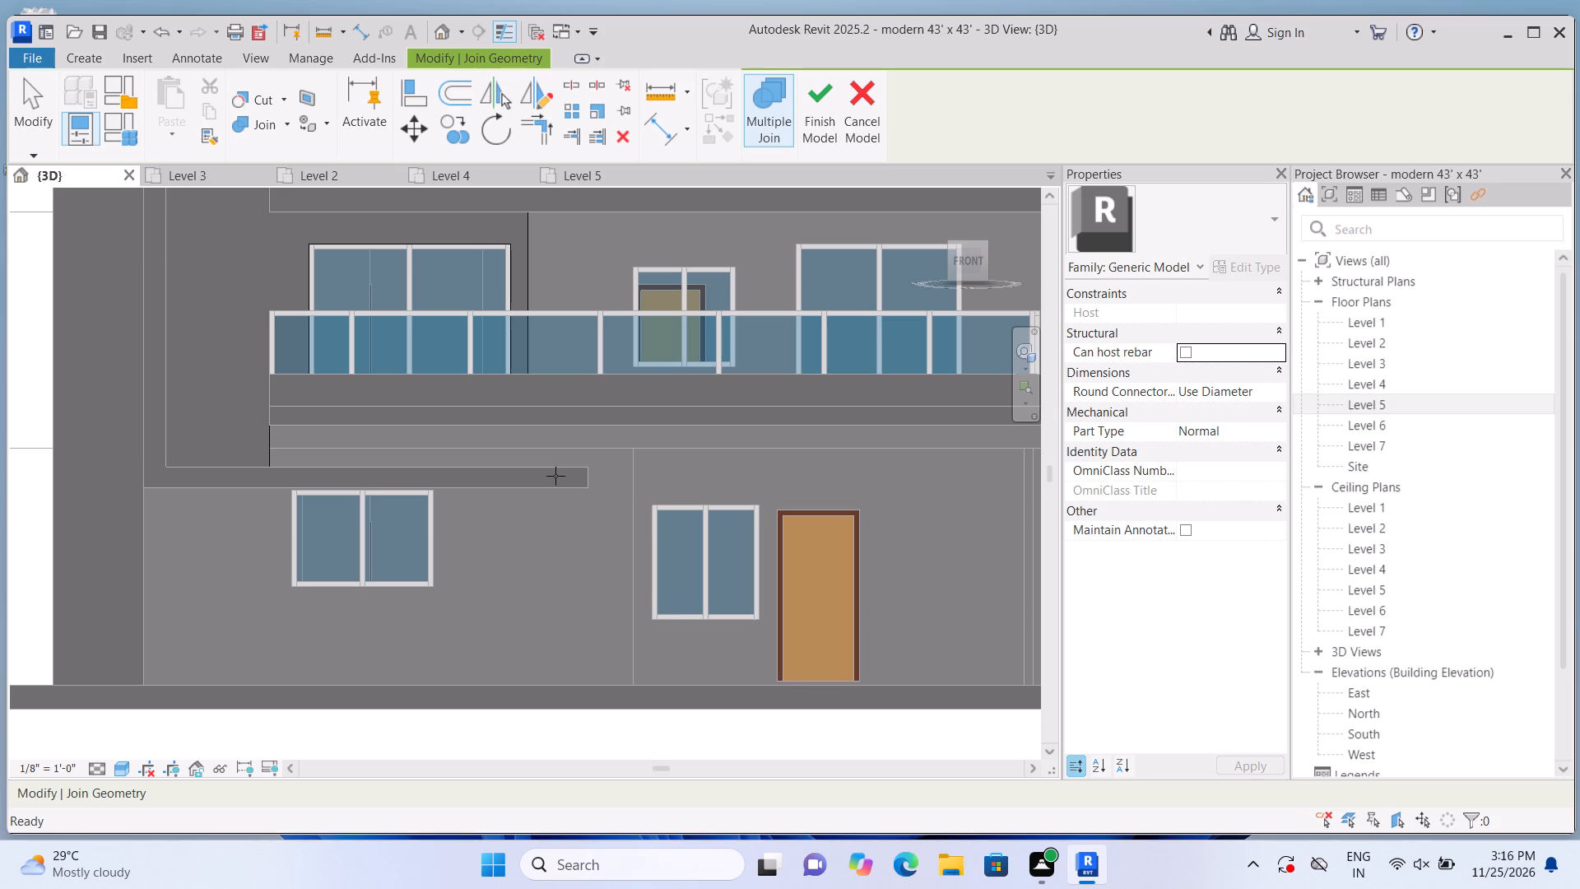
click(84, 48)
double_click(86, 57)
click(158, 101)
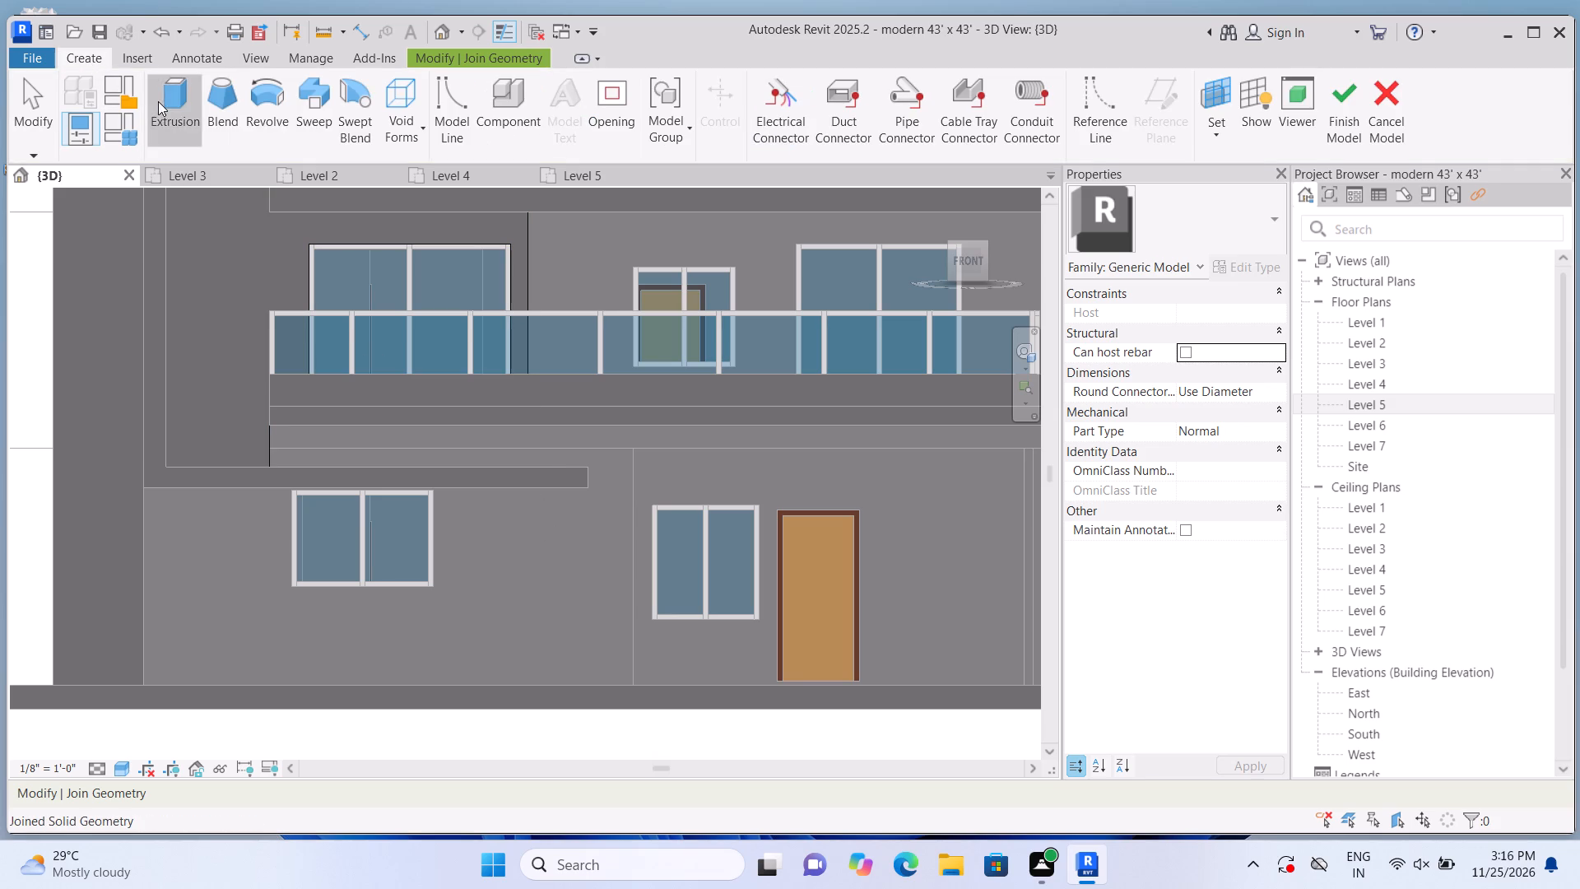
click(1068, 134)
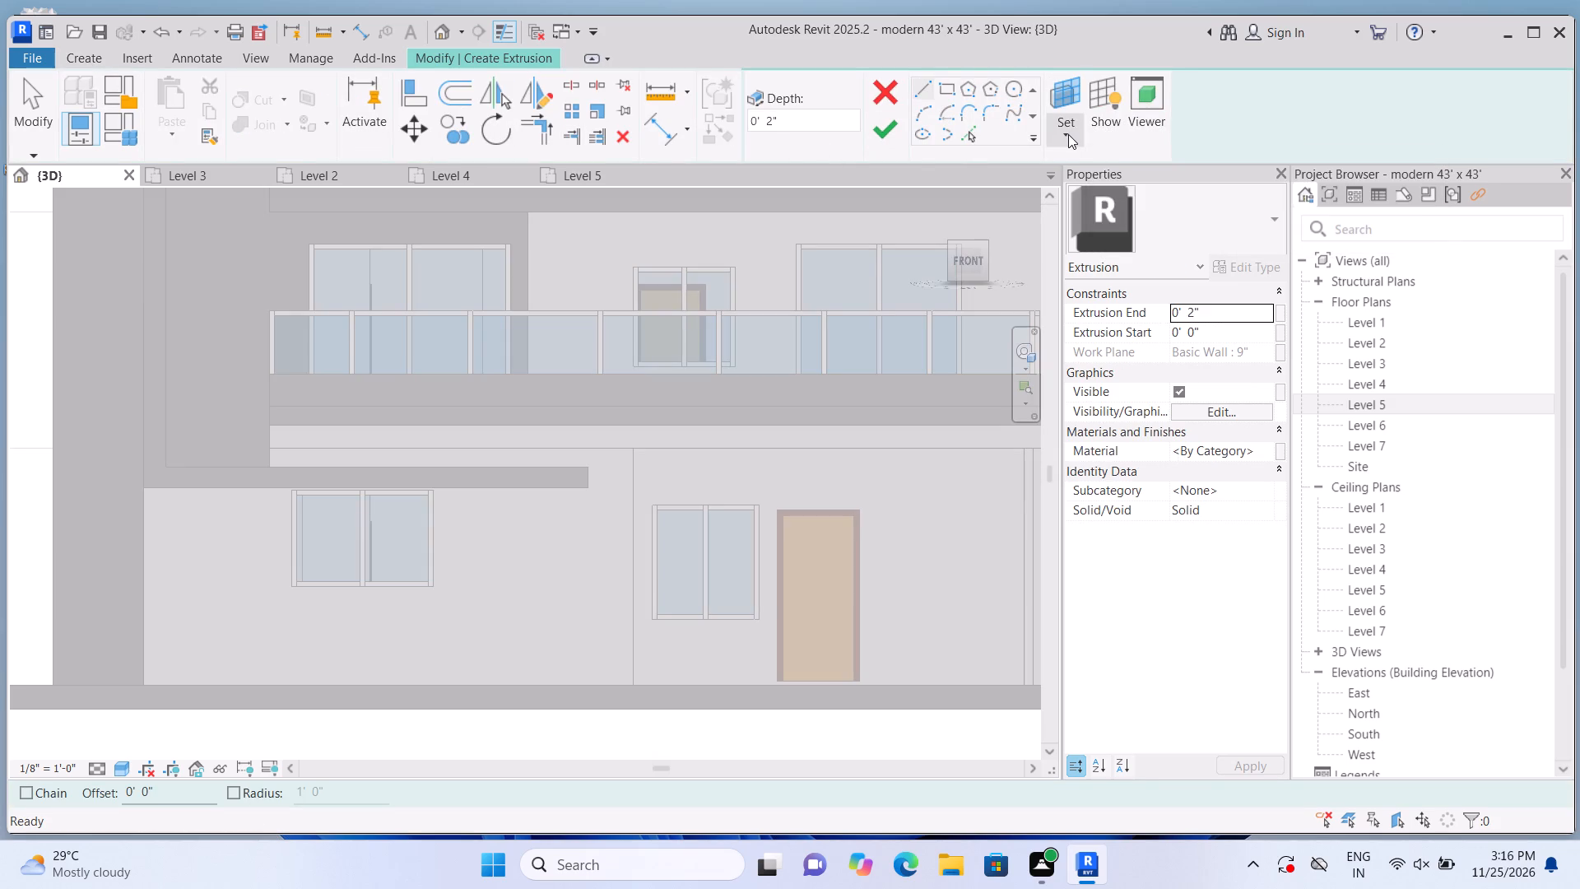
click(1086, 200)
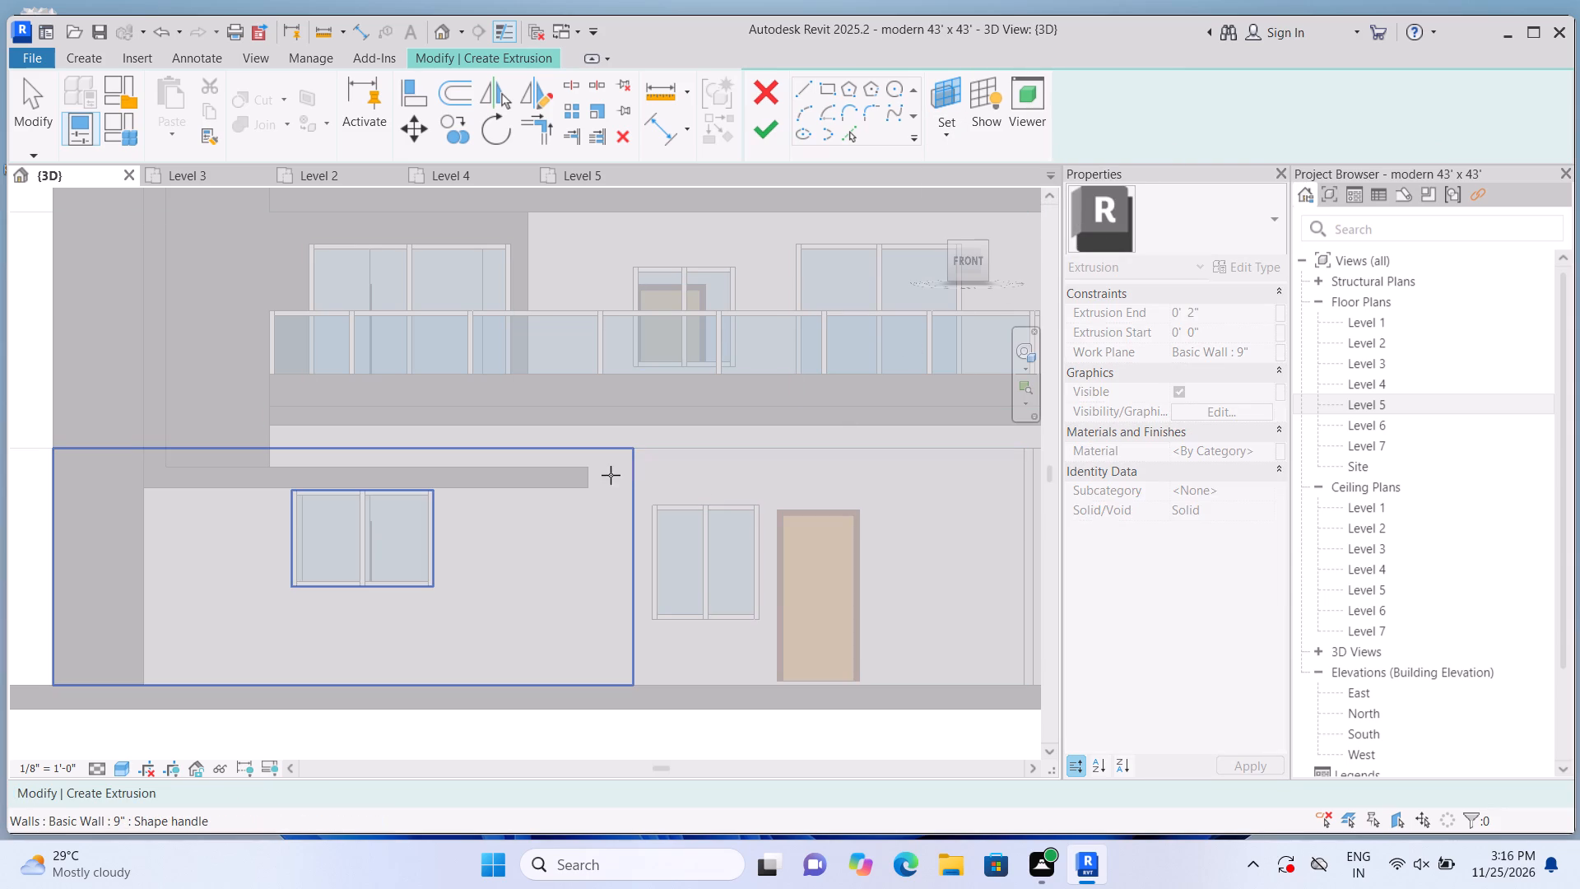
click(604, 467)
click(949, 92)
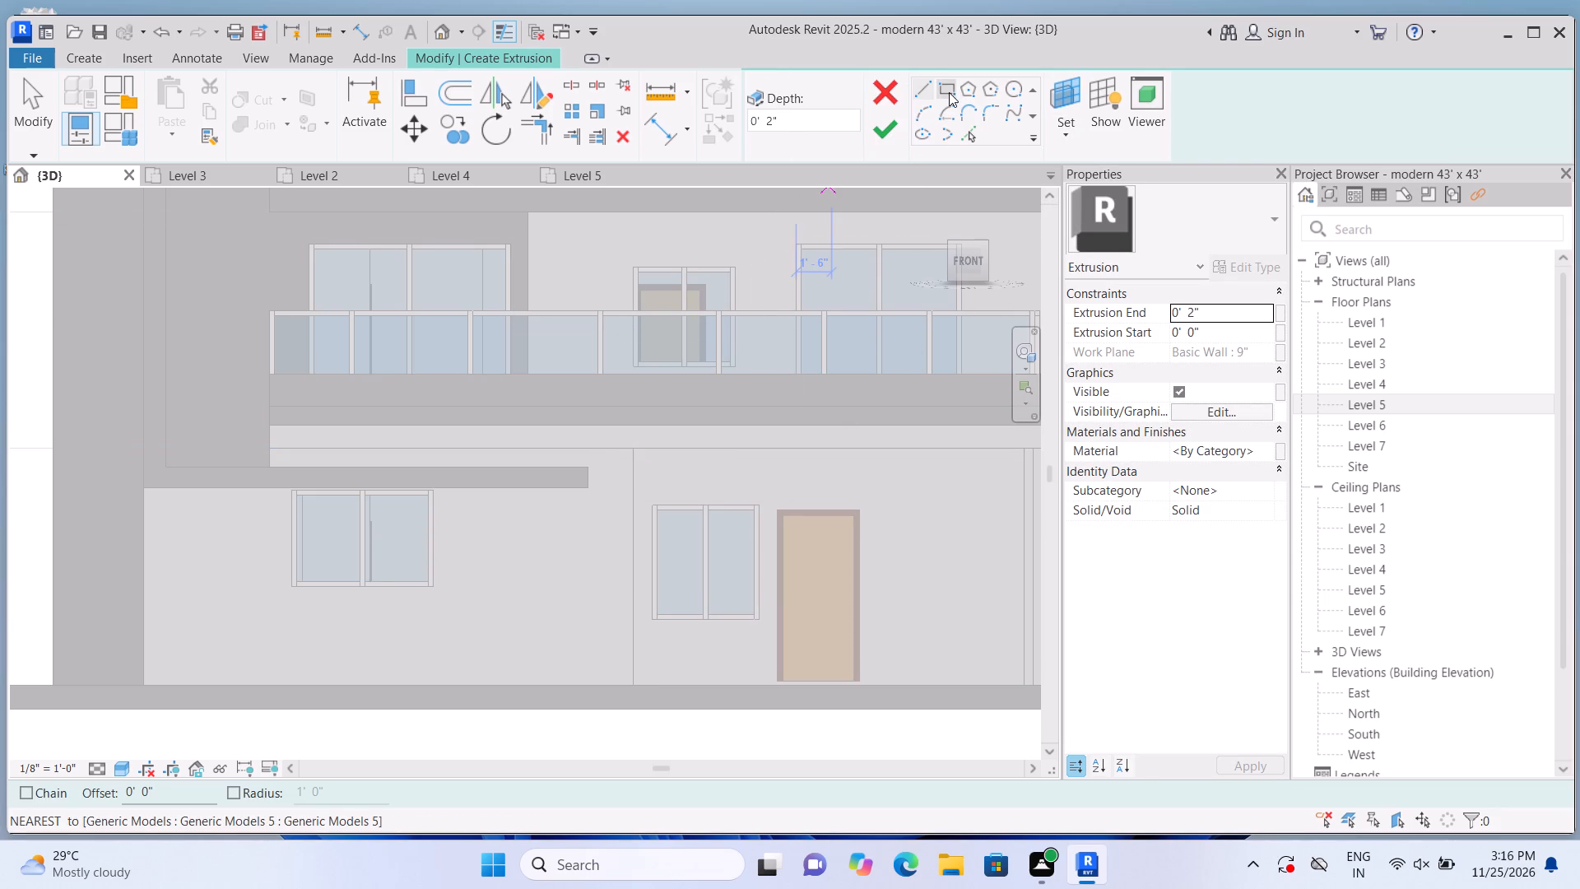
click(266, 429)
scroll(459, 468, up, 1)
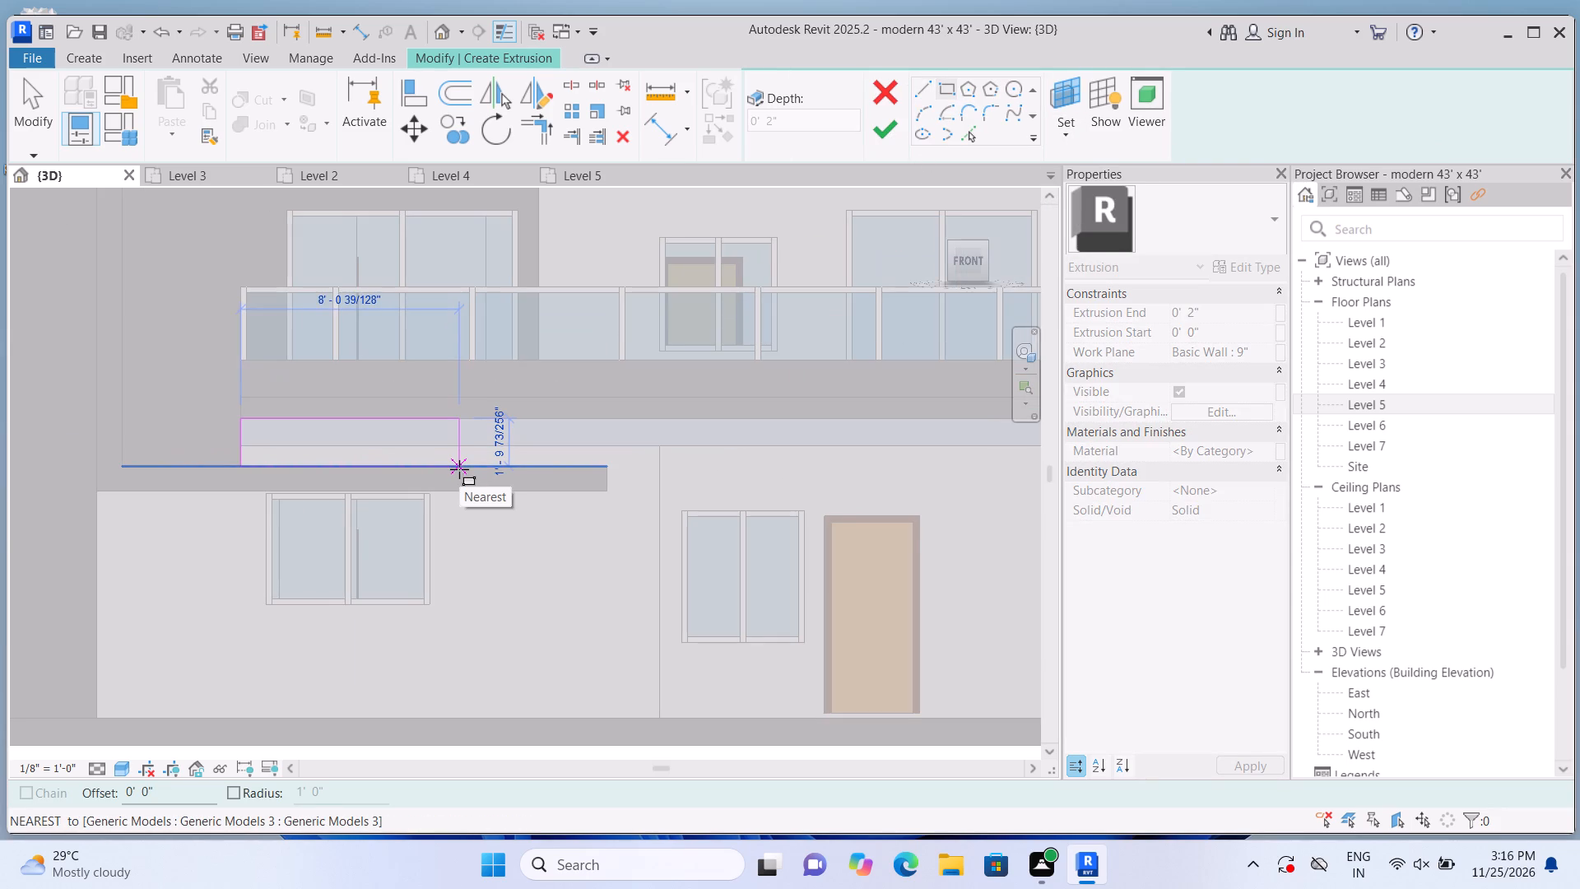
click(538, 472)
click(896, 119)
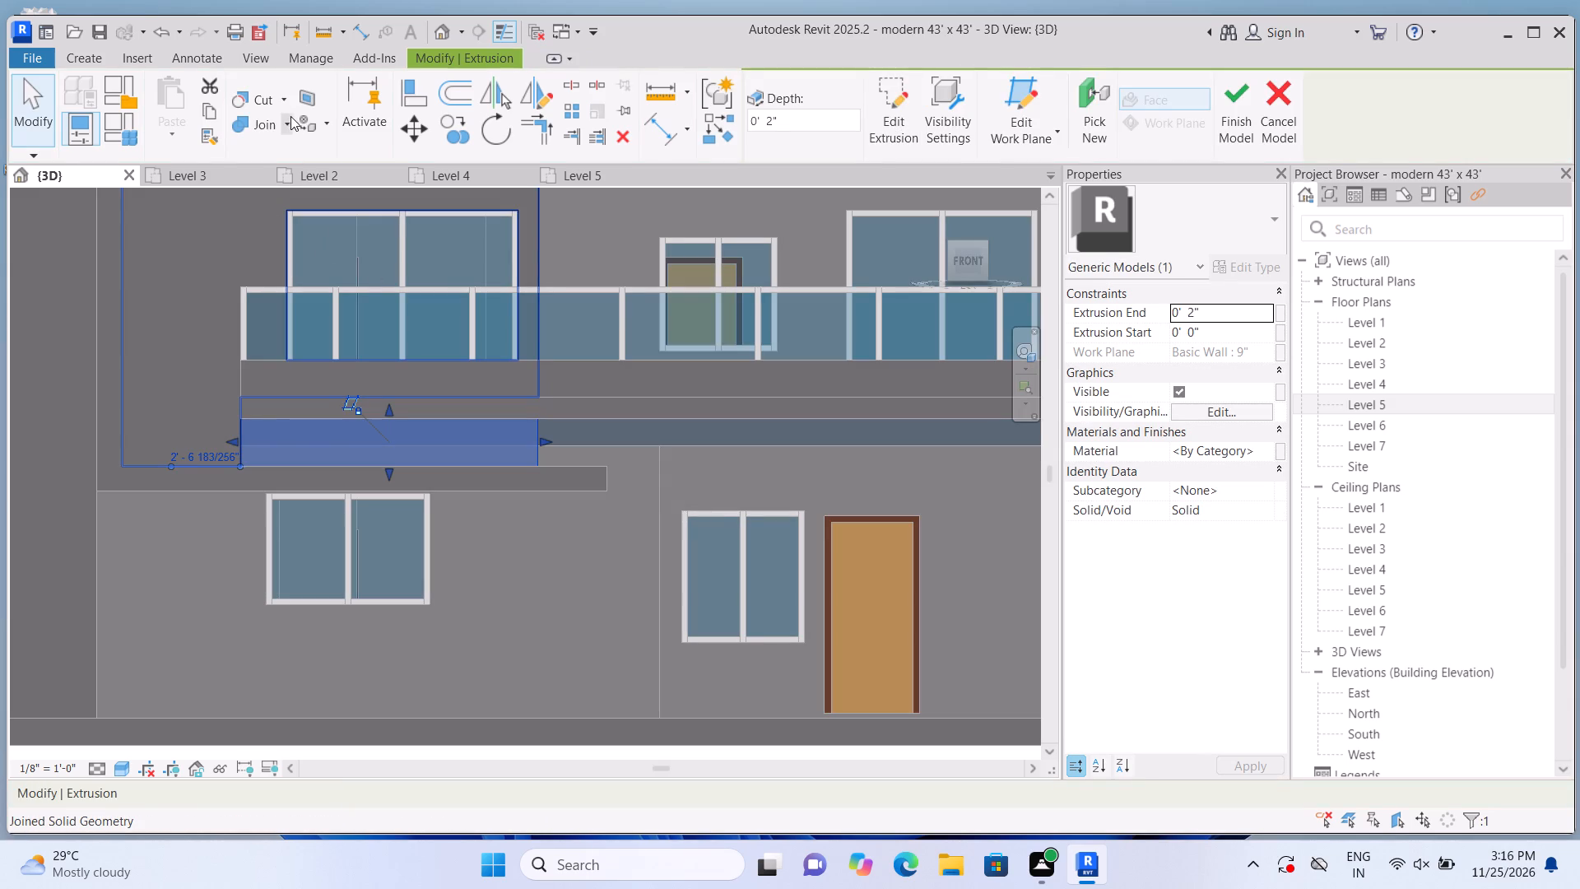
Join the panel under the lower balcony to the decorative panel above it using Multiple Join, and finish the in-place model.
click(288, 116)
click(296, 159)
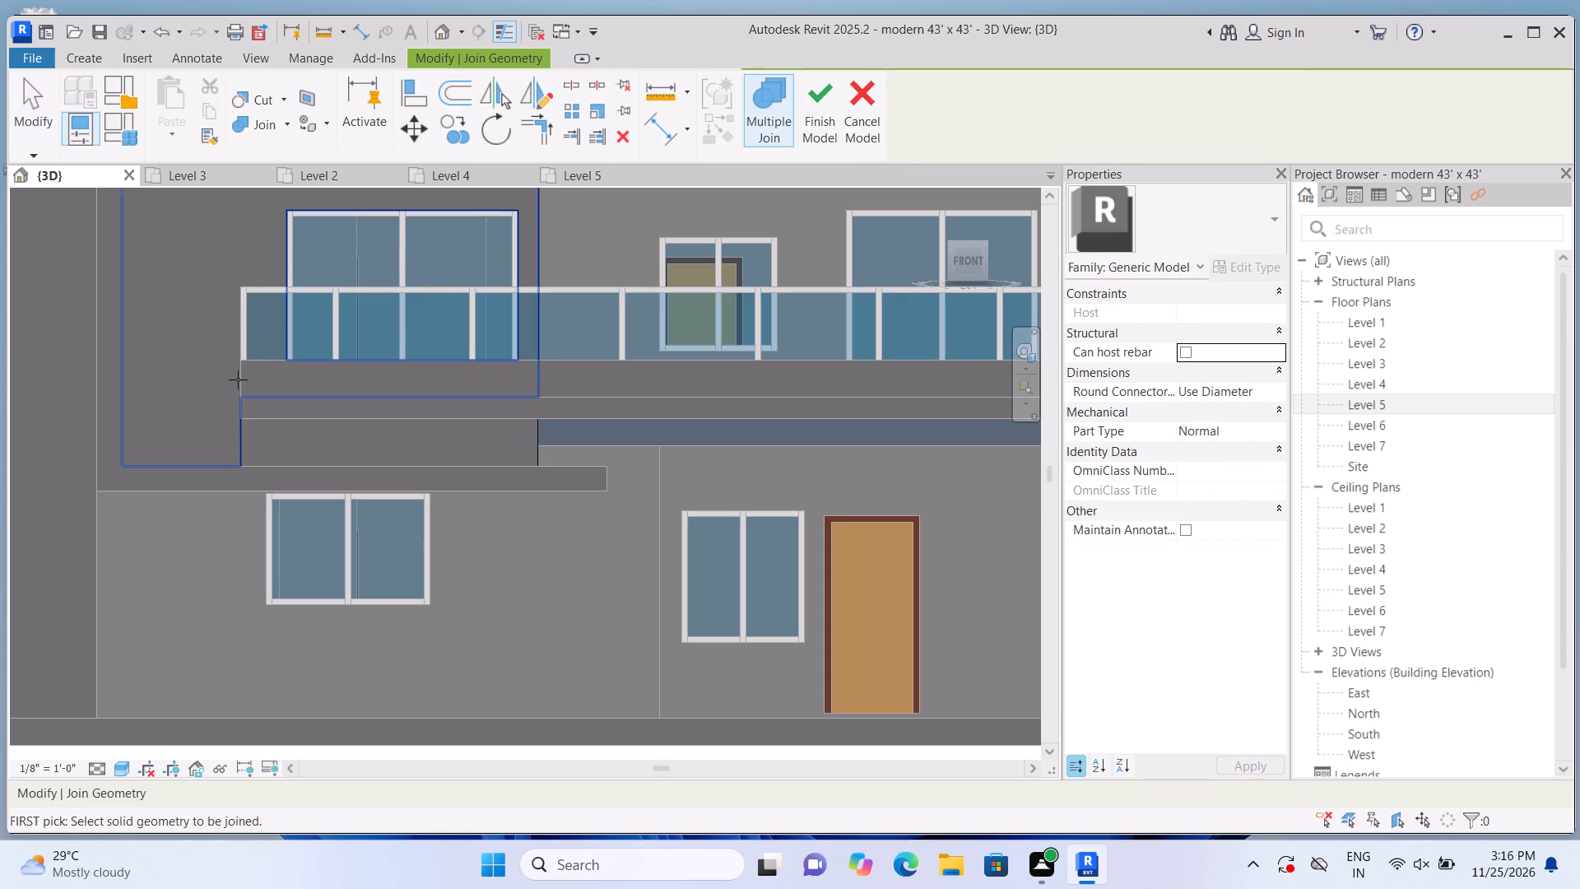
click(221, 400)
click(274, 441)
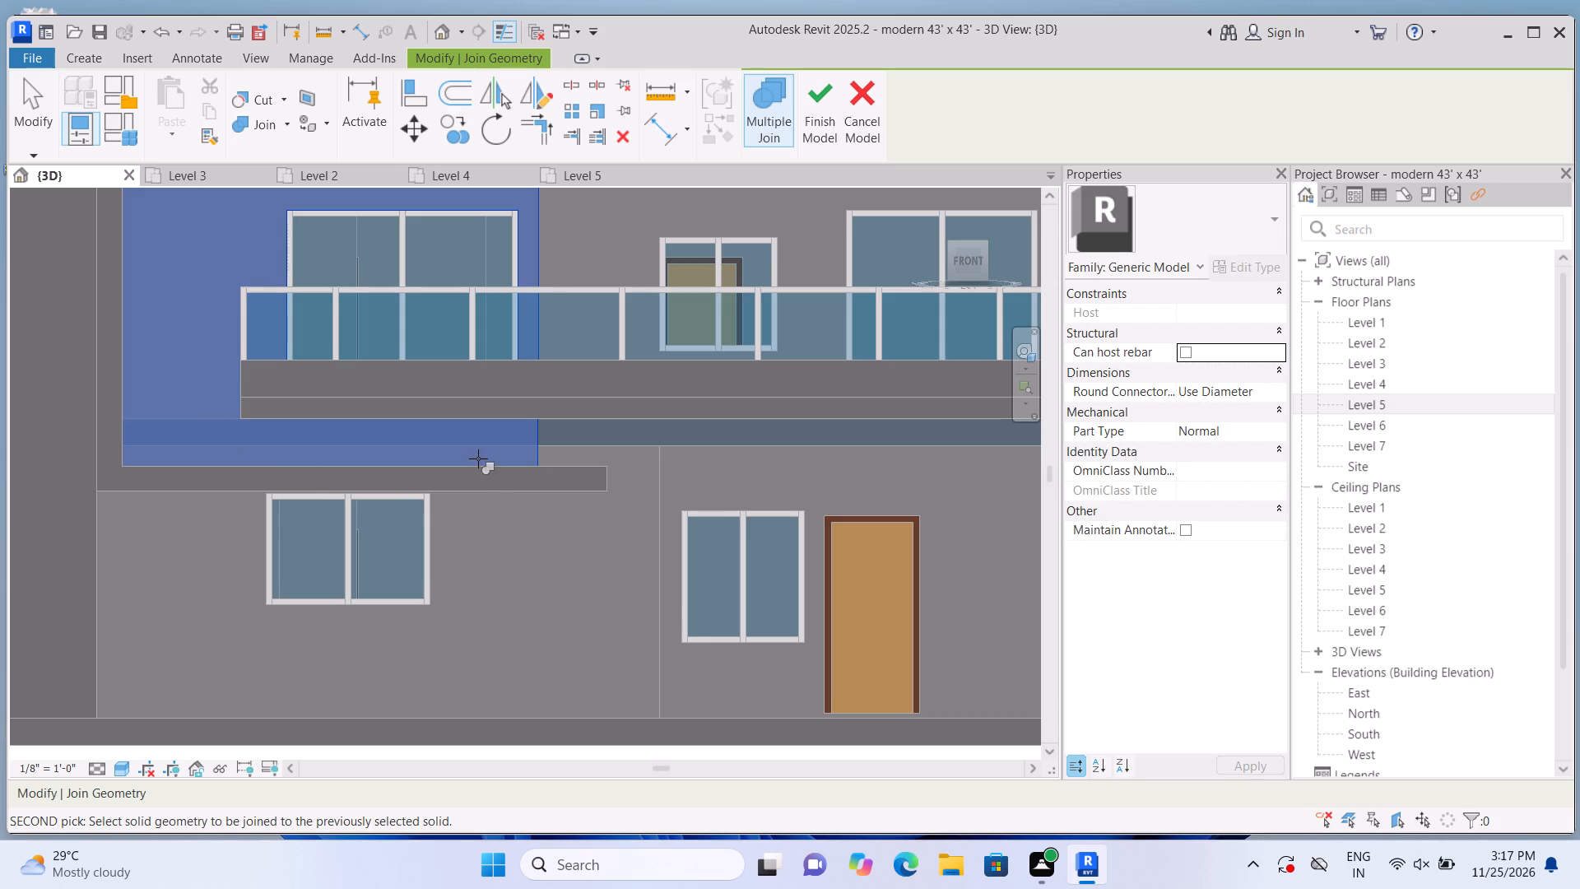
scroll(545, 536, down, 1)
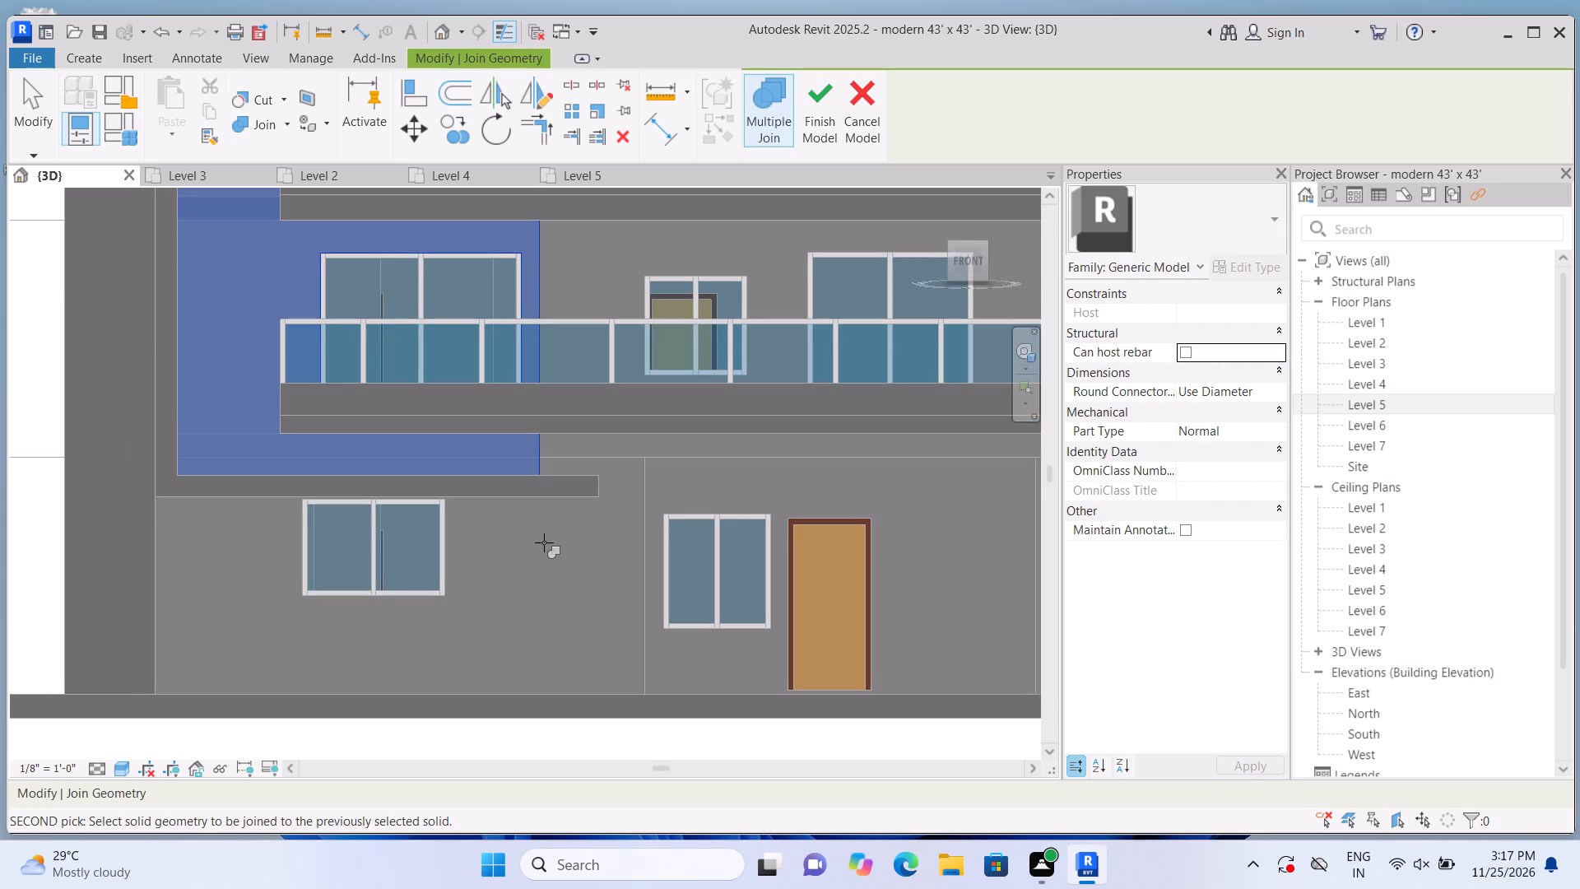
scroll(547, 541, down, 1)
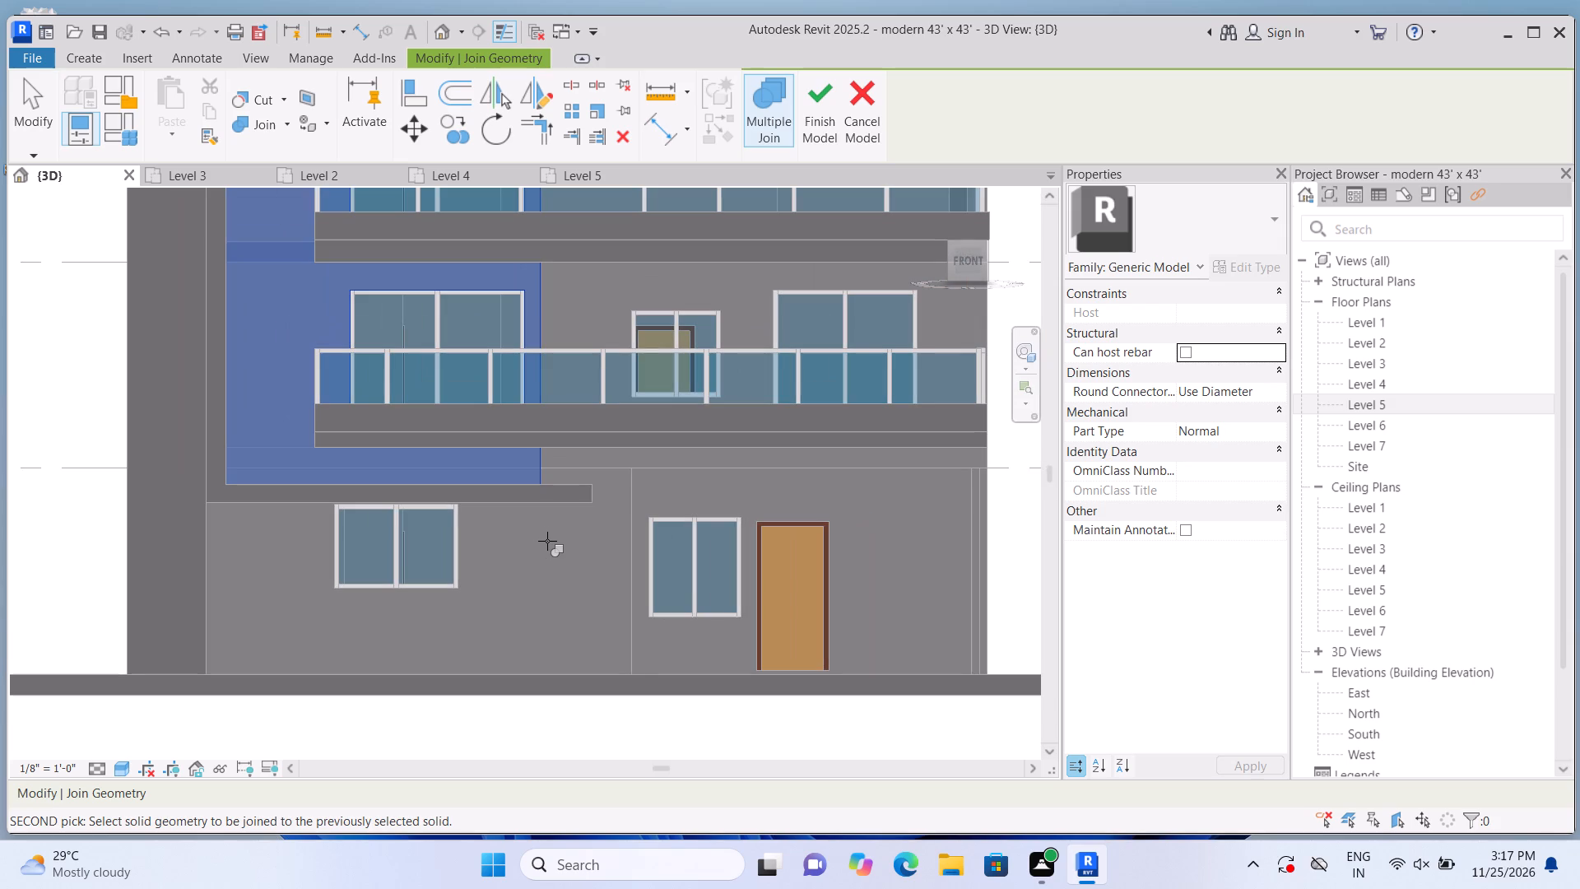
key(Escape)
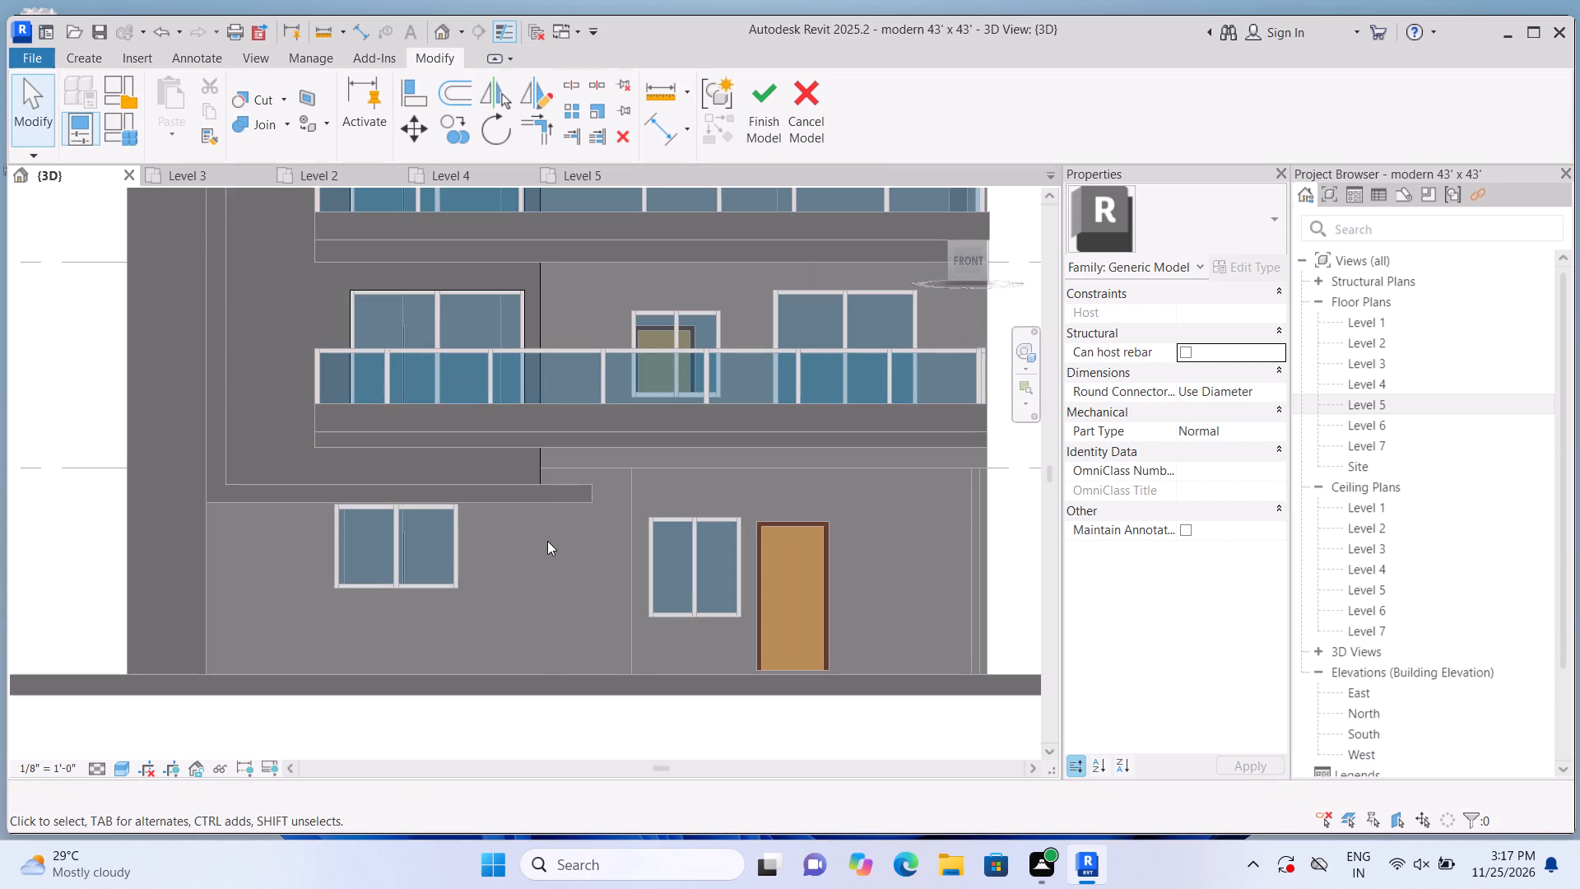
click(756, 120)
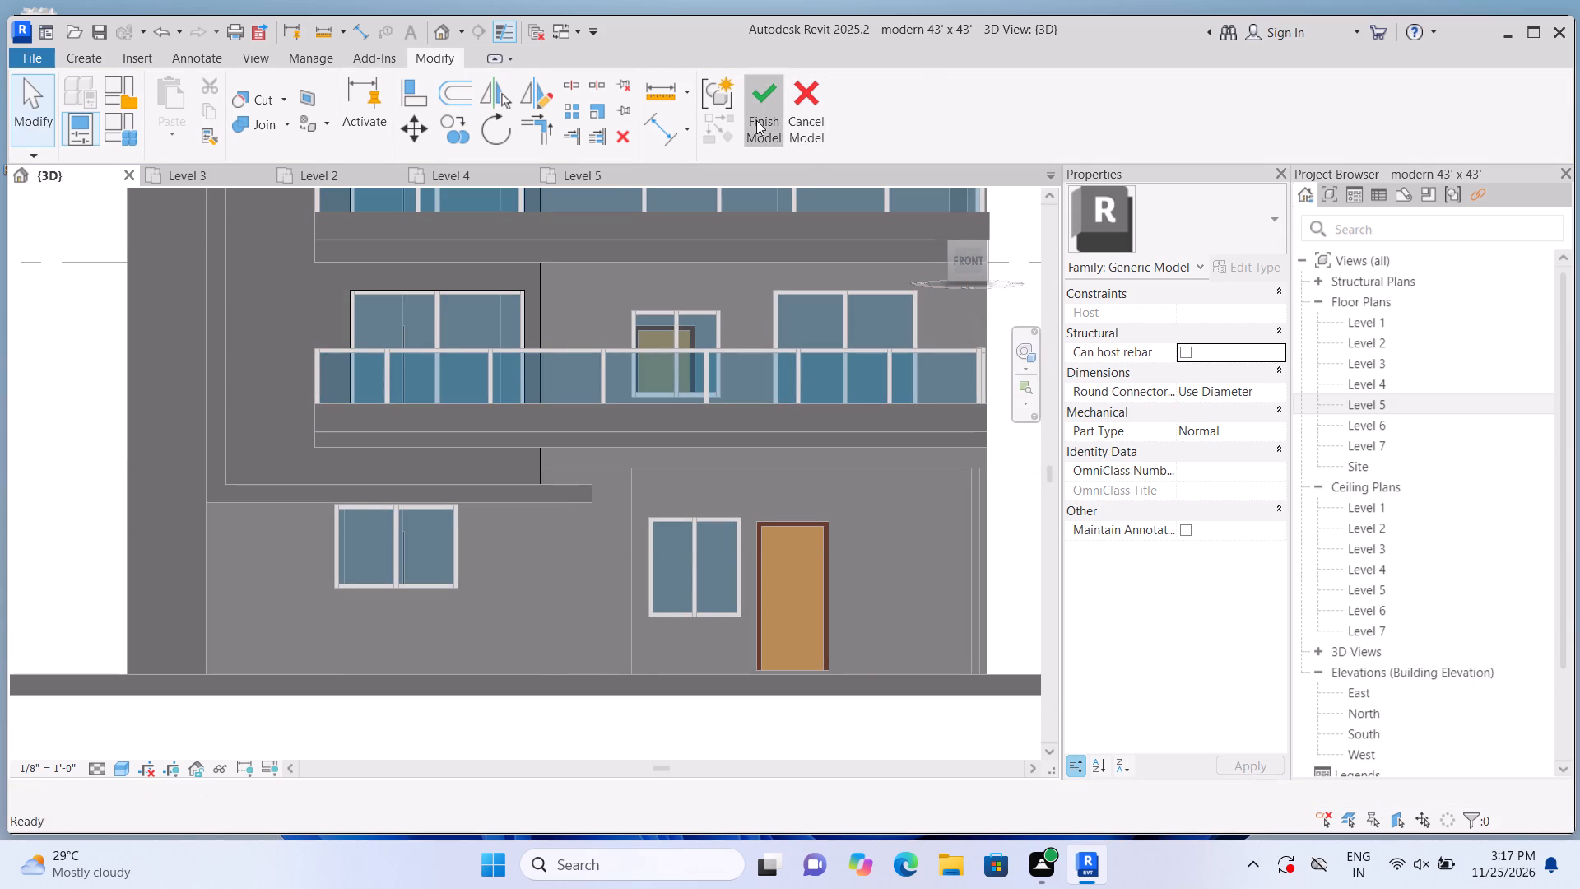
Shorten the horizontal band above the ground-floor window so its free end lines up with the decorative panel's outer edge.
scroll(605, 416, up, 2)
click(583, 516)
scroll(583, 516, up, 1)
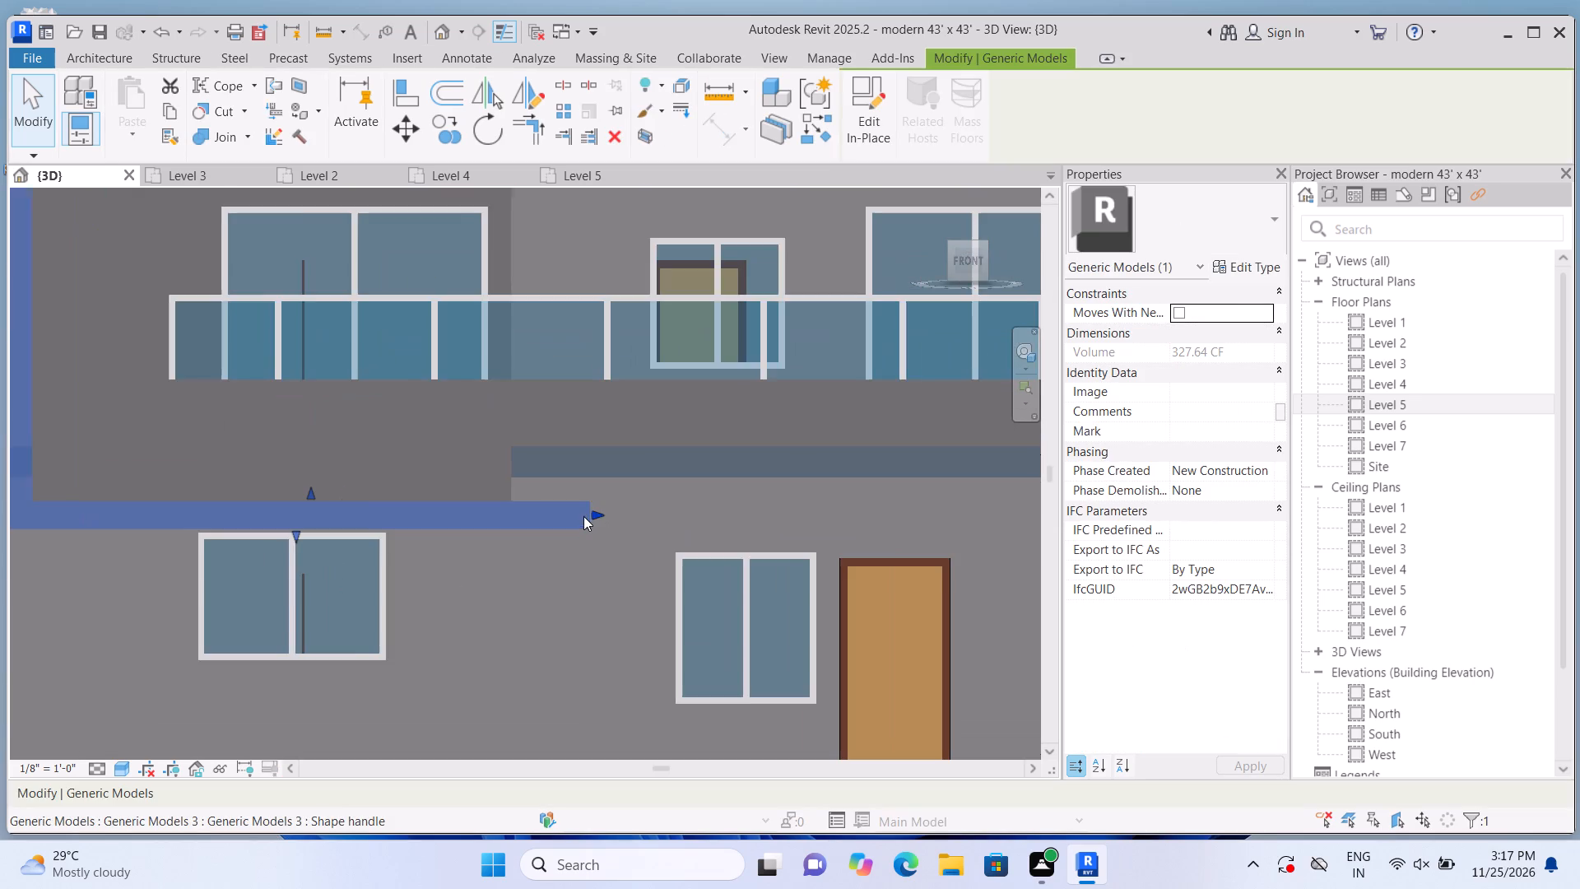
drag(592, 513, 504, 509)
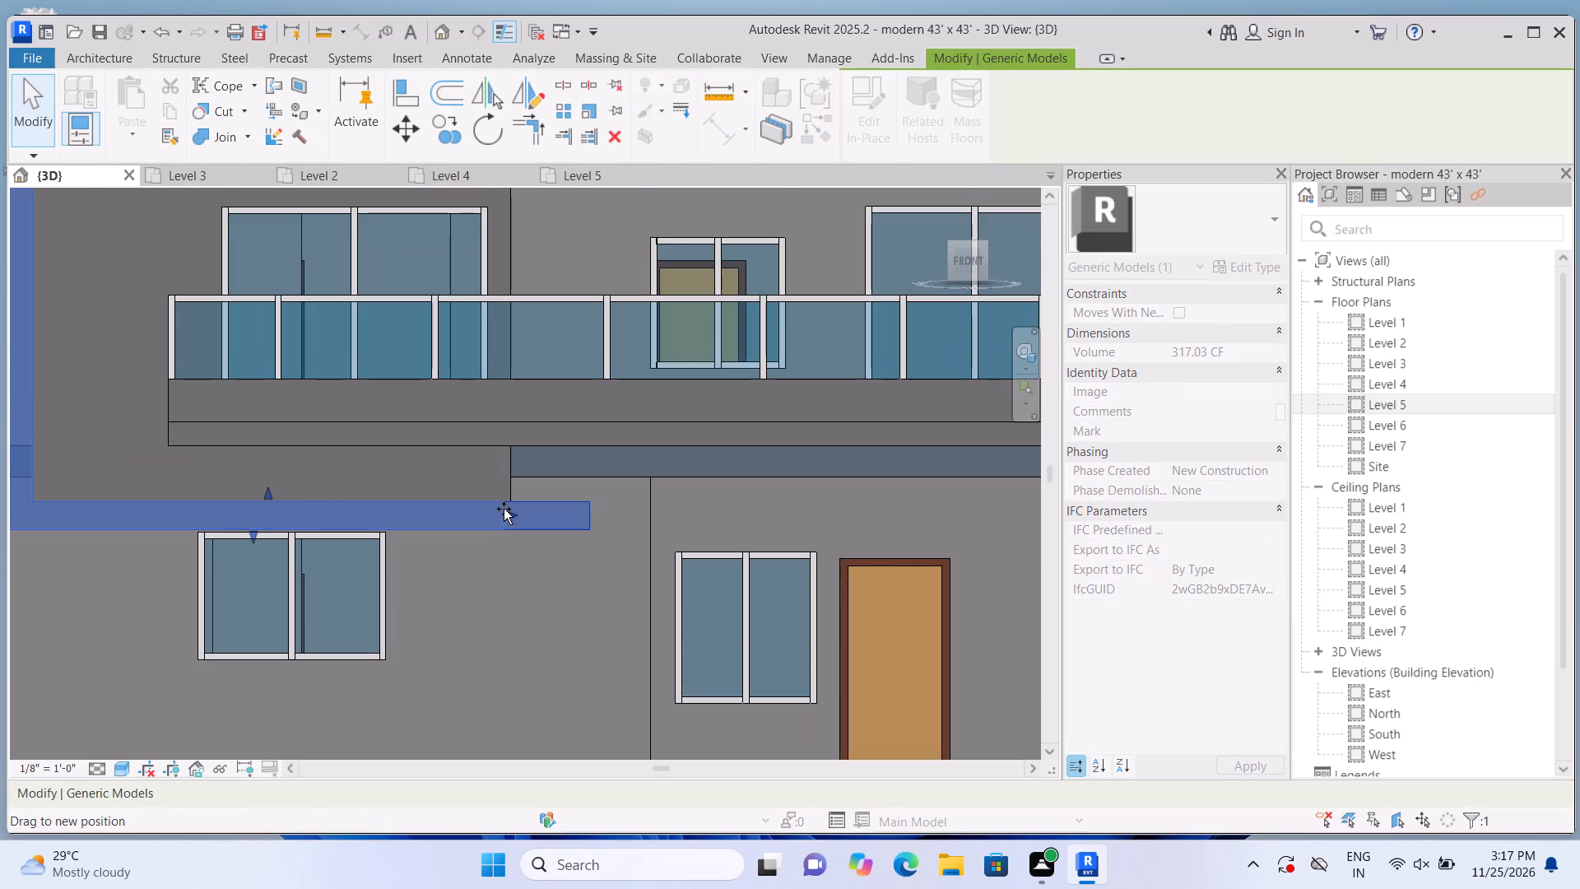
drag(504, 509, 506, 511)
scroll(506, 511, up, 4)
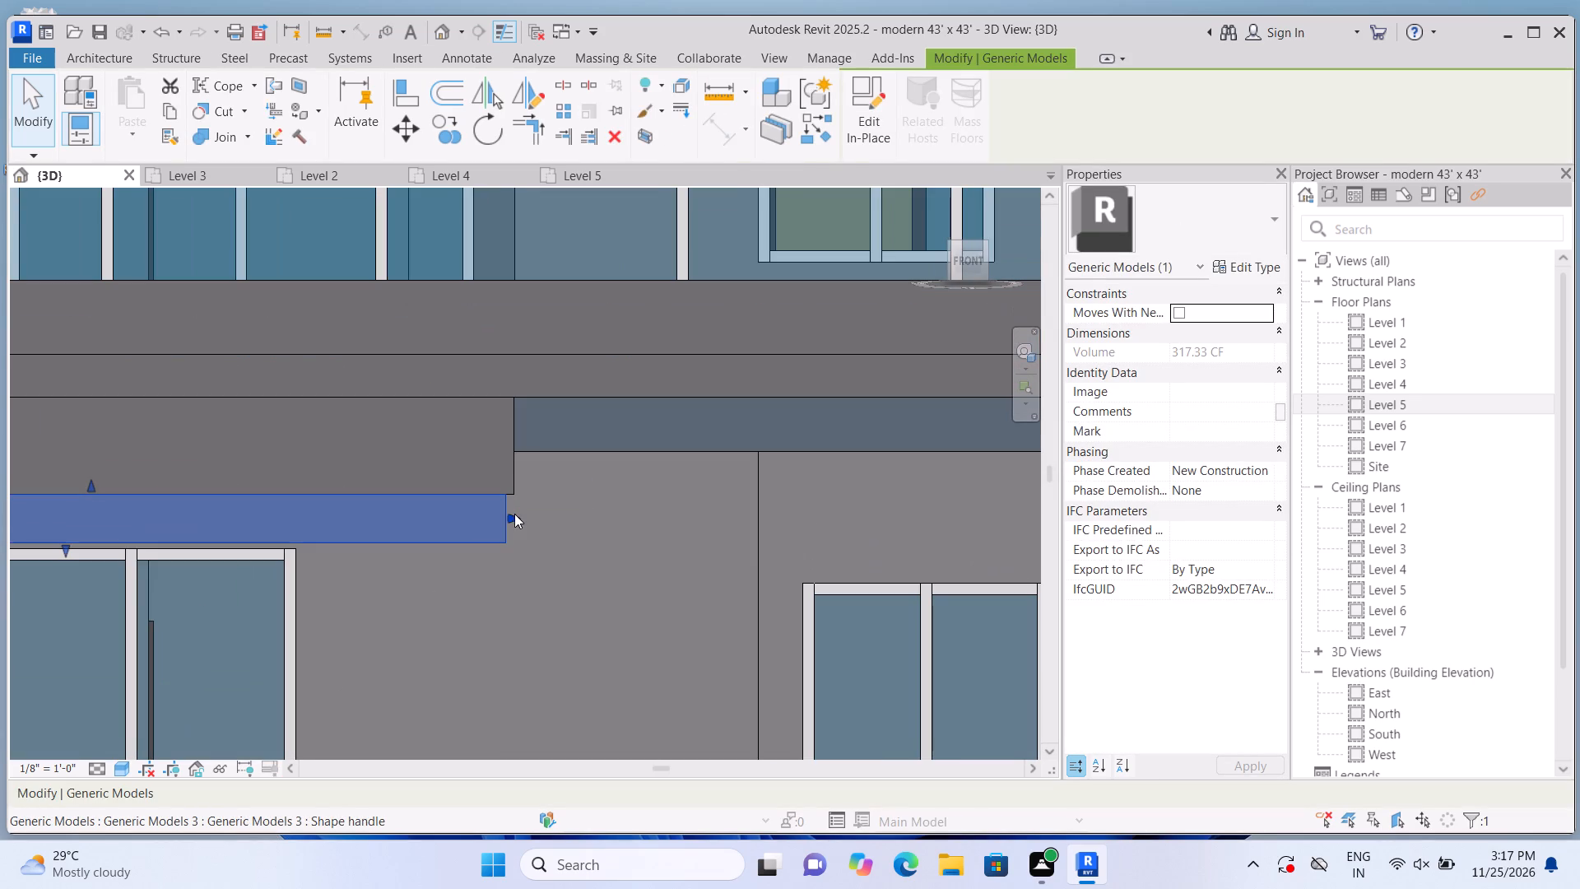
drag(515, 512, 523, 519)
scroll(523, 518, up, 1)
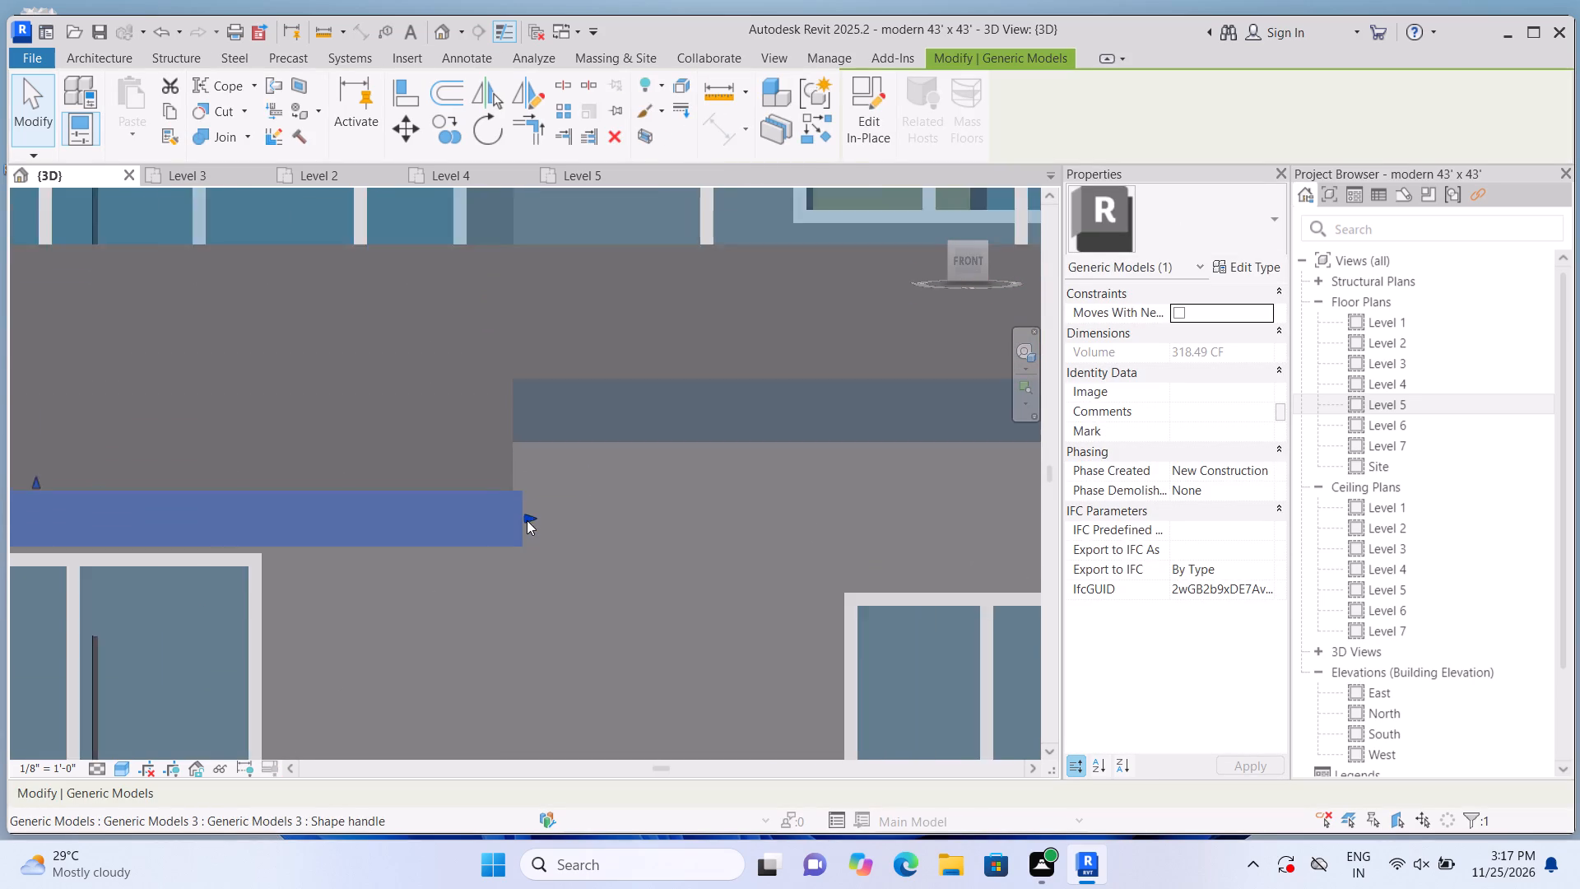
scroll(527, 520, up, 2)
drag(529, 515, 514, 512)
drag(522, 516, 513, 515)
click(513, 515)
drag(519, 515, 509, 515)
click(509, 515)
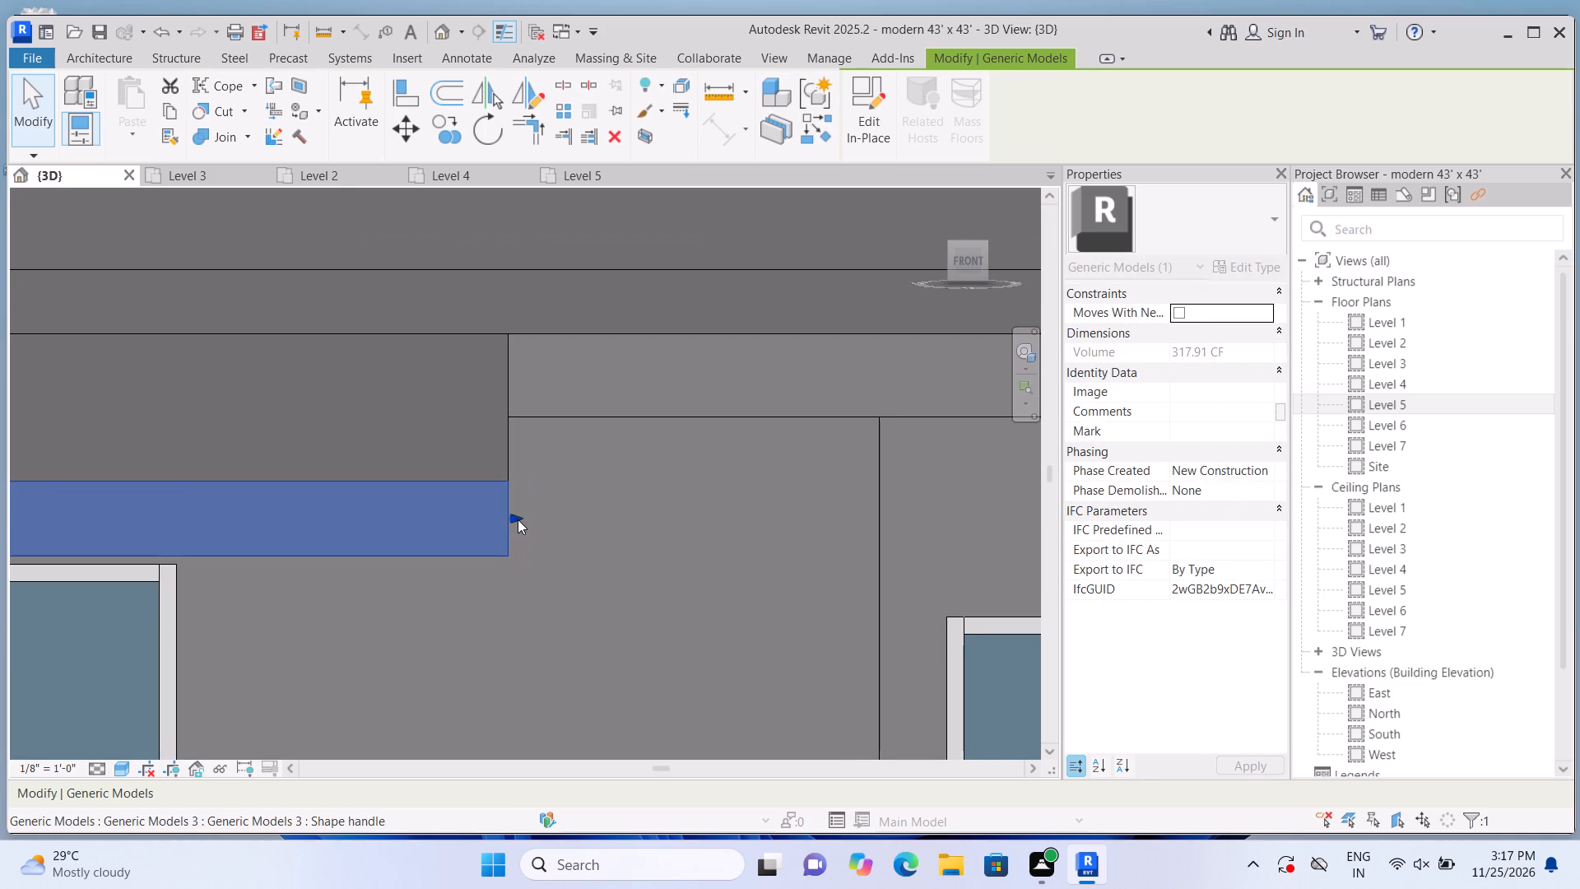
scroll(532, 527, down, 12)
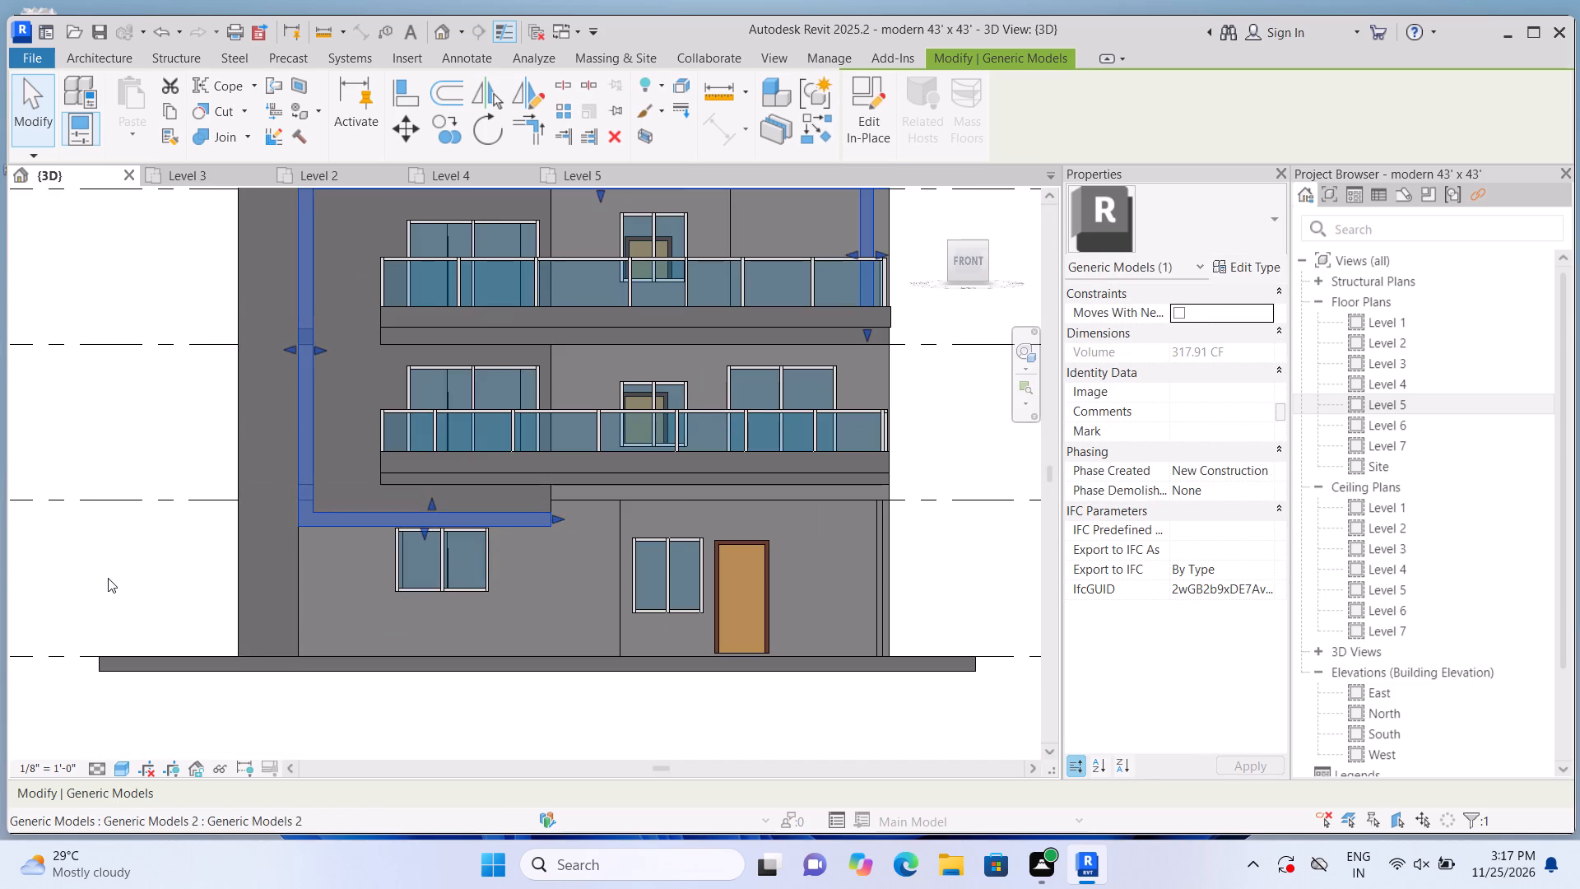
click(108, 578)
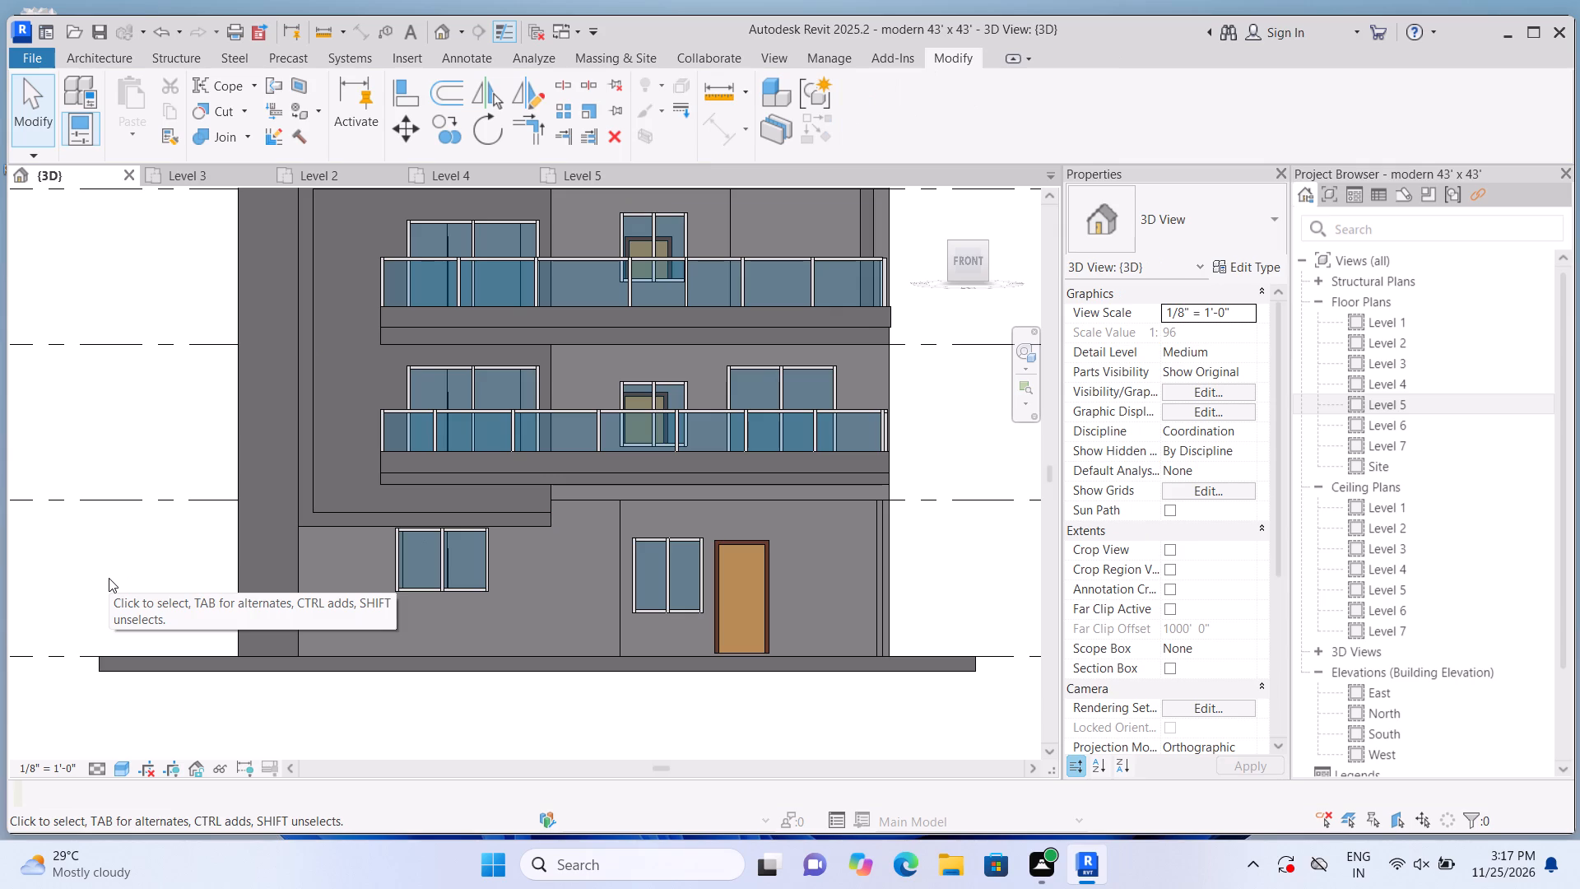
Create a new in-place component in the Generic Models category, keeping the default name.
scroll(132, 609, down, 2)
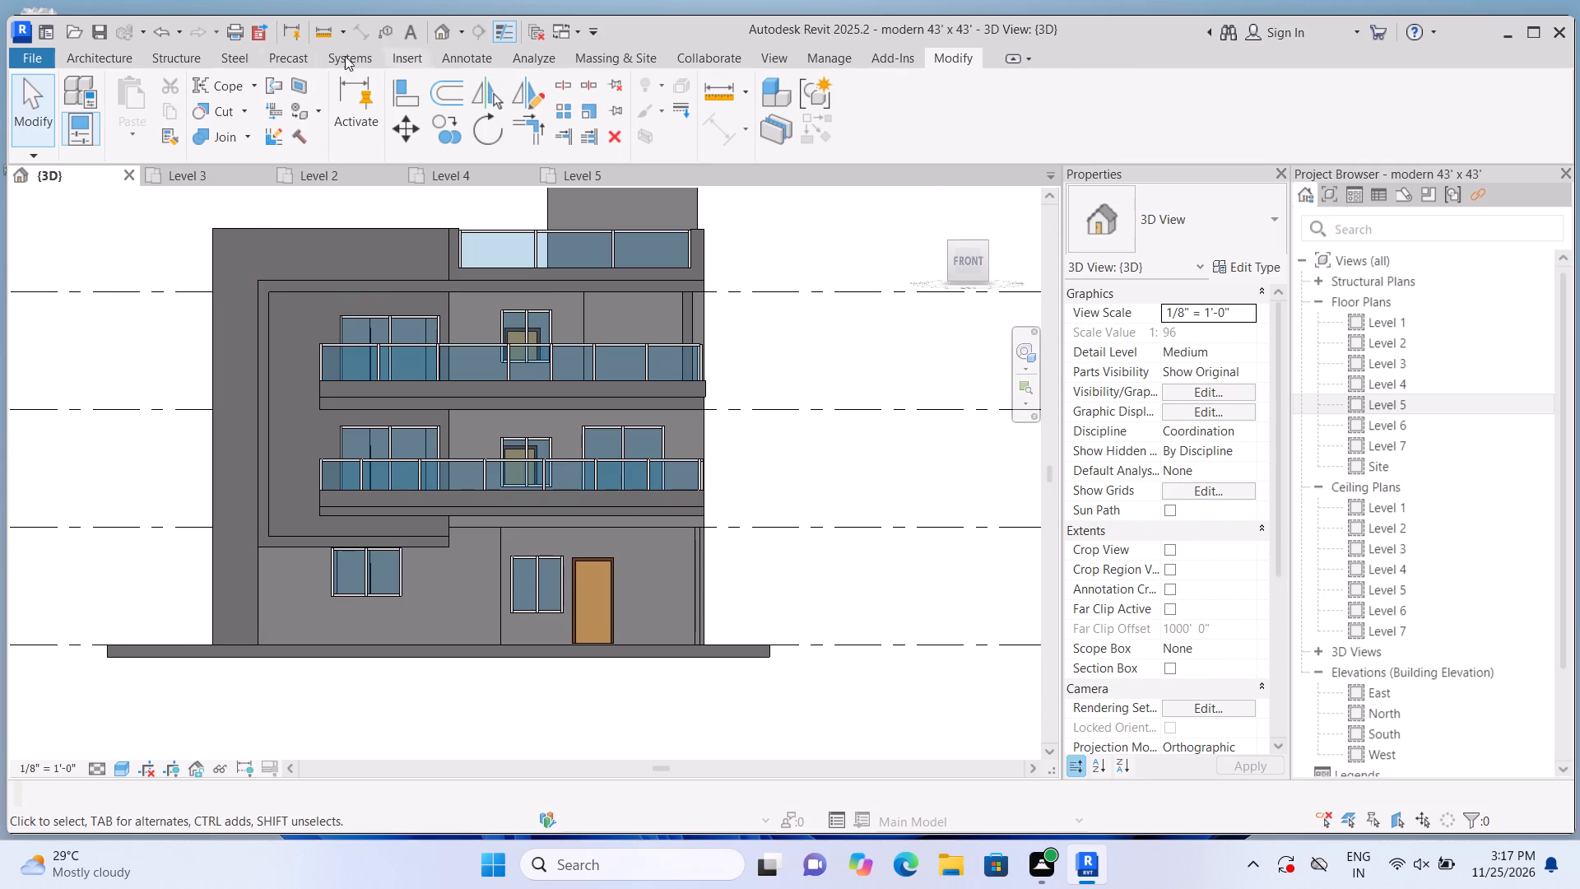
click(102, 62)
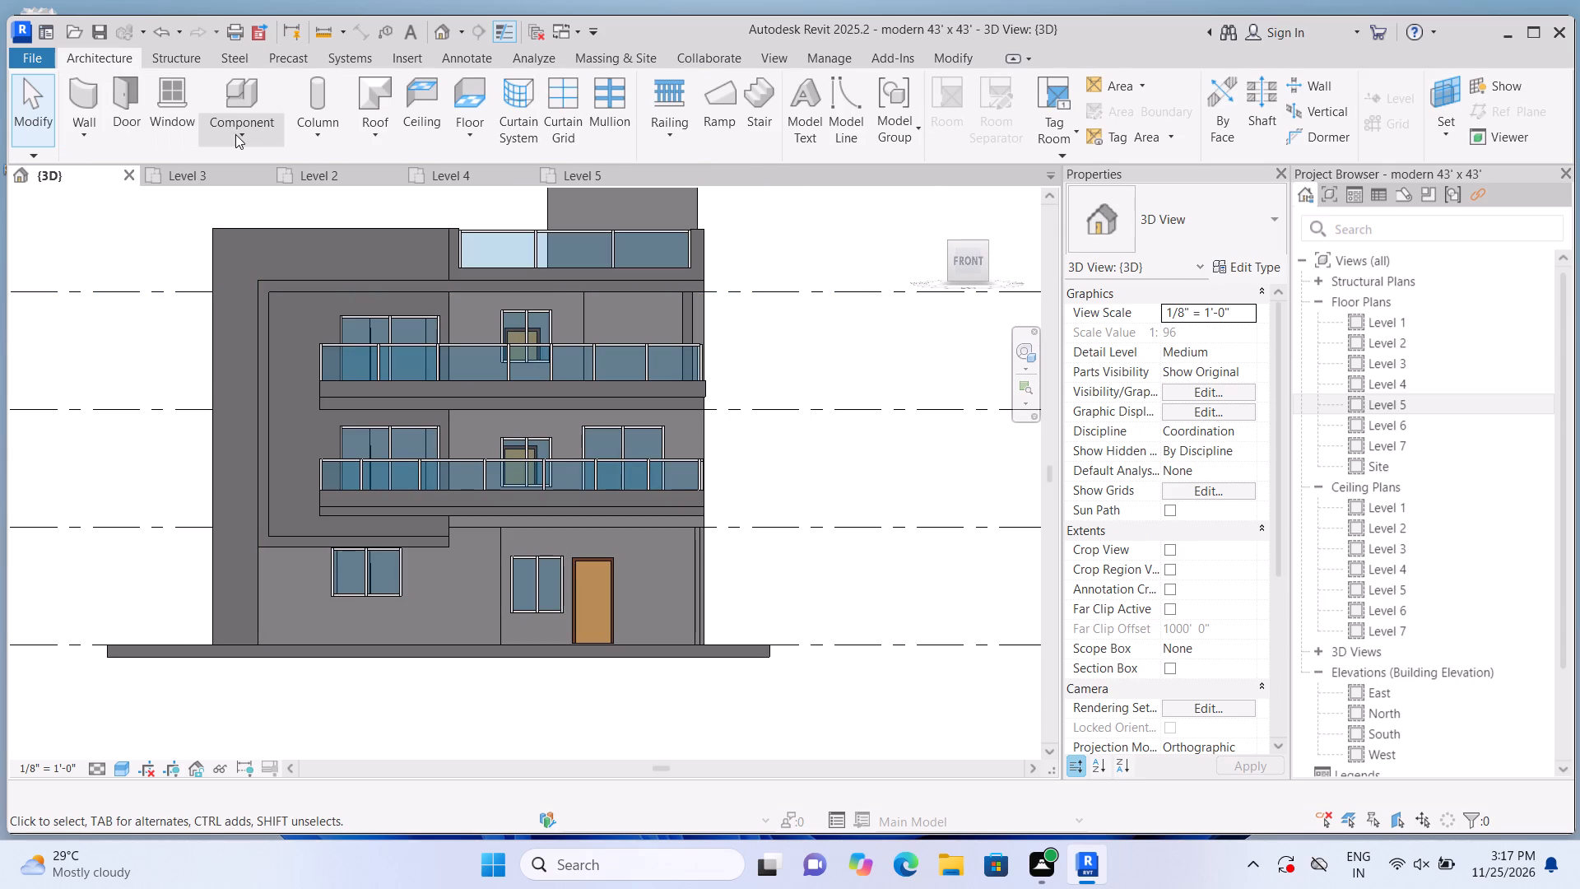
click(239, 134)
click(314, 221)
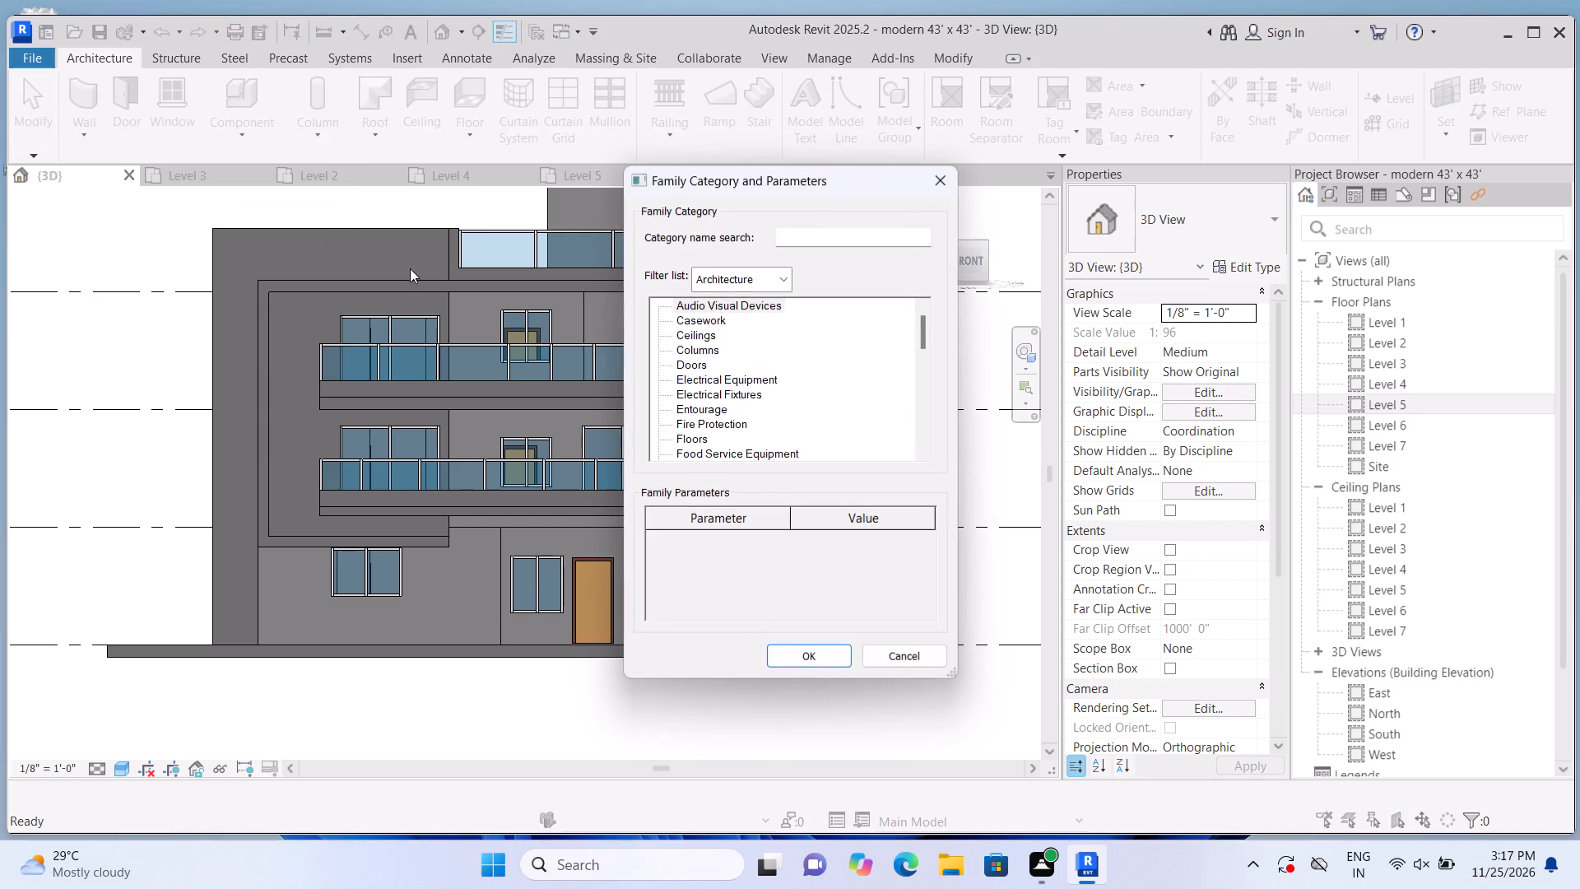
scroll(713, 352, down, 4)
scroll(720, 393, up, 1)
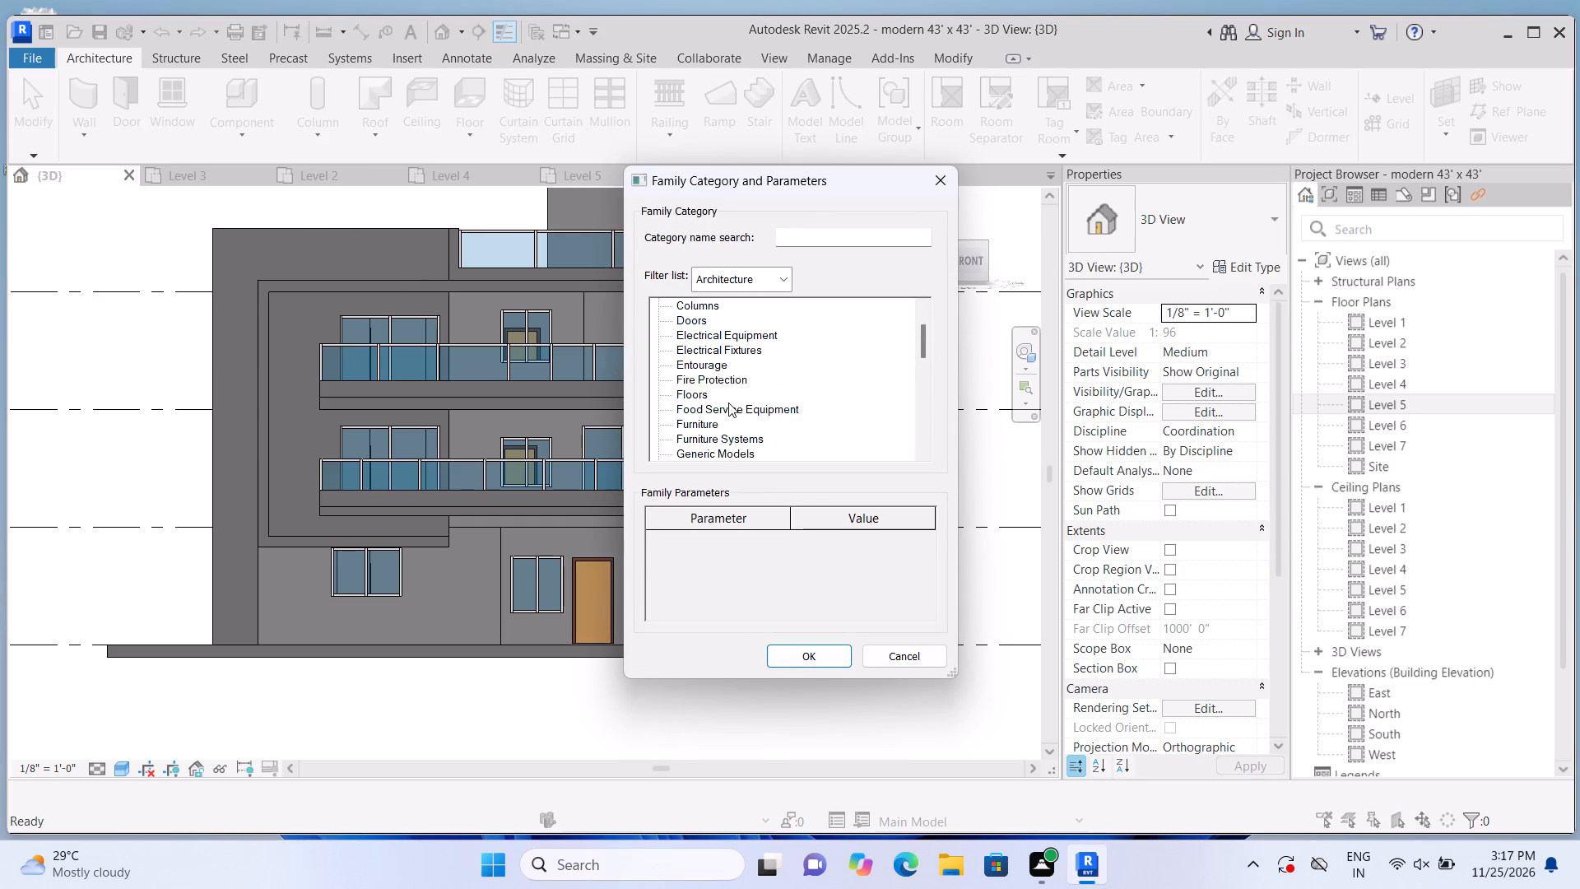
scroll(753, 426, down, 2)
click(738, 412)
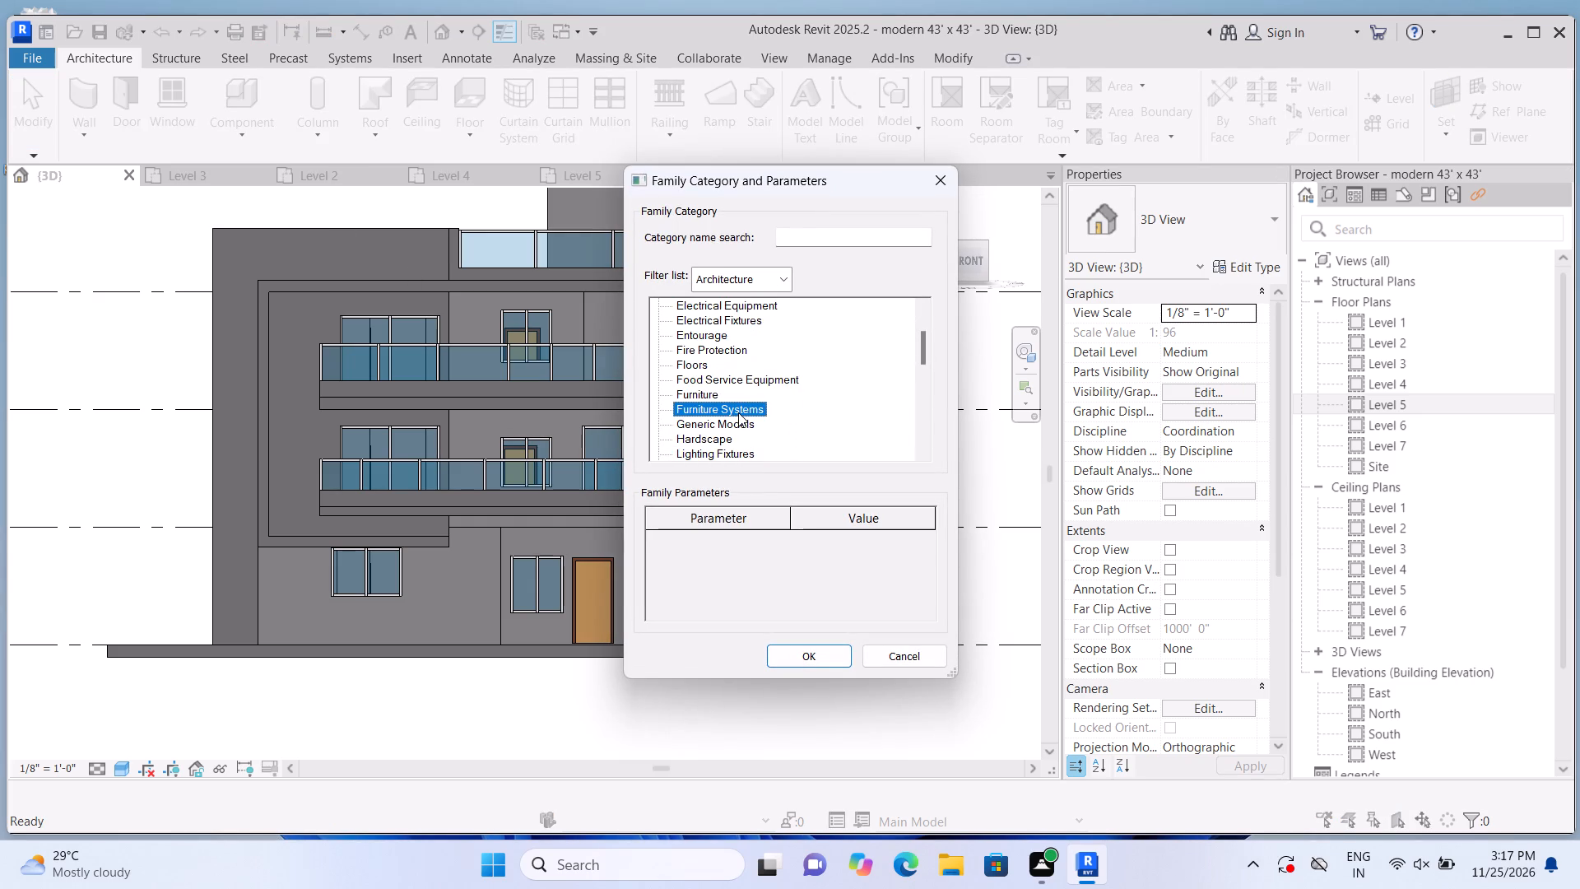
click(746, 426)
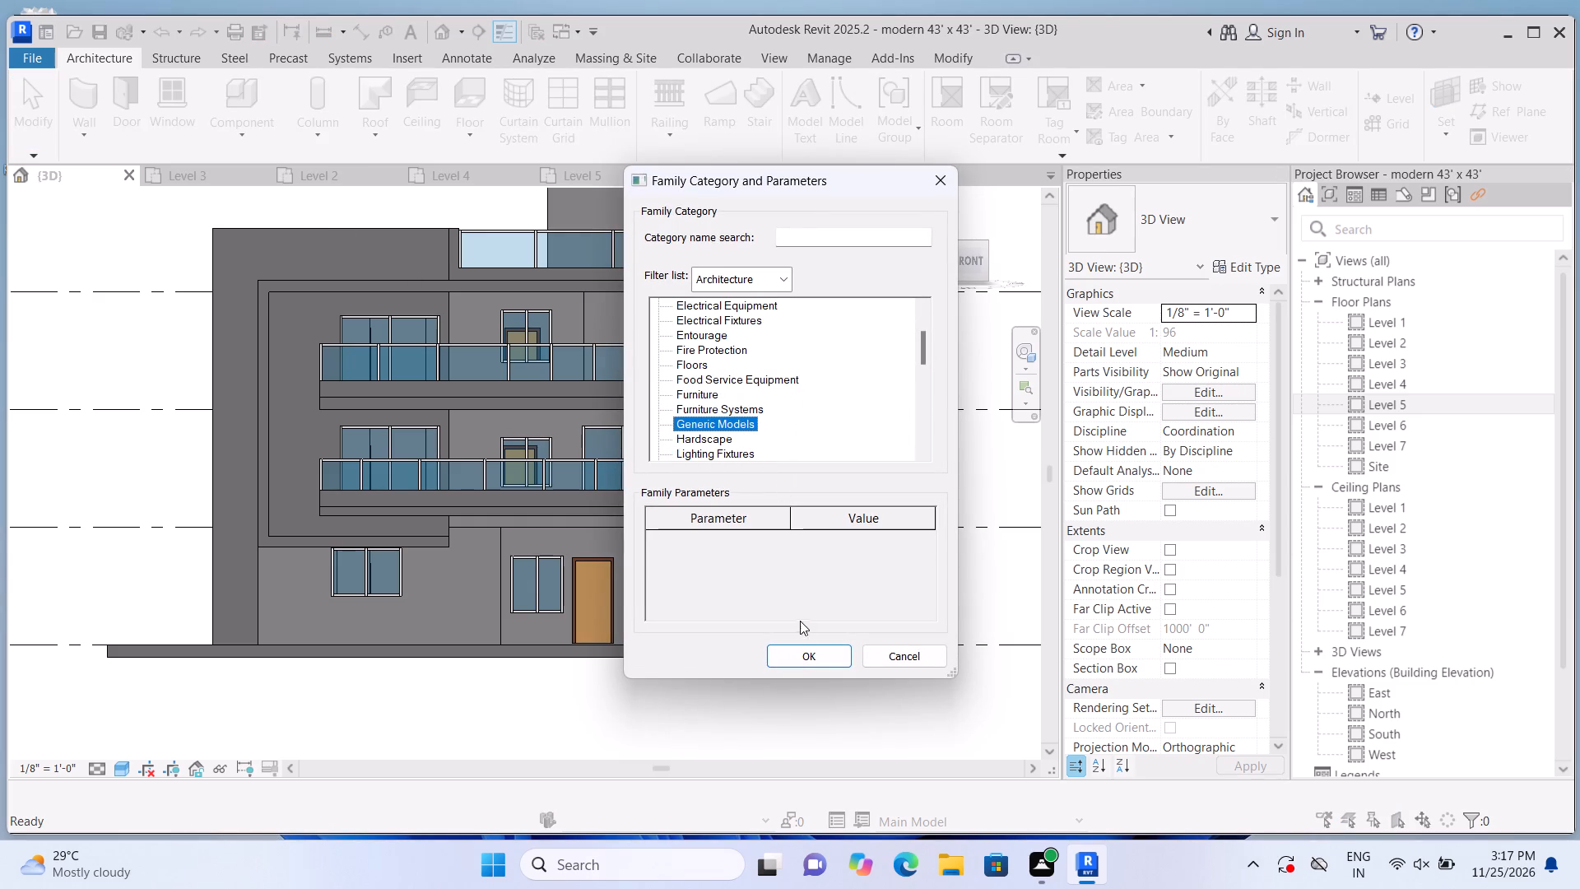
double_click(804, 655)
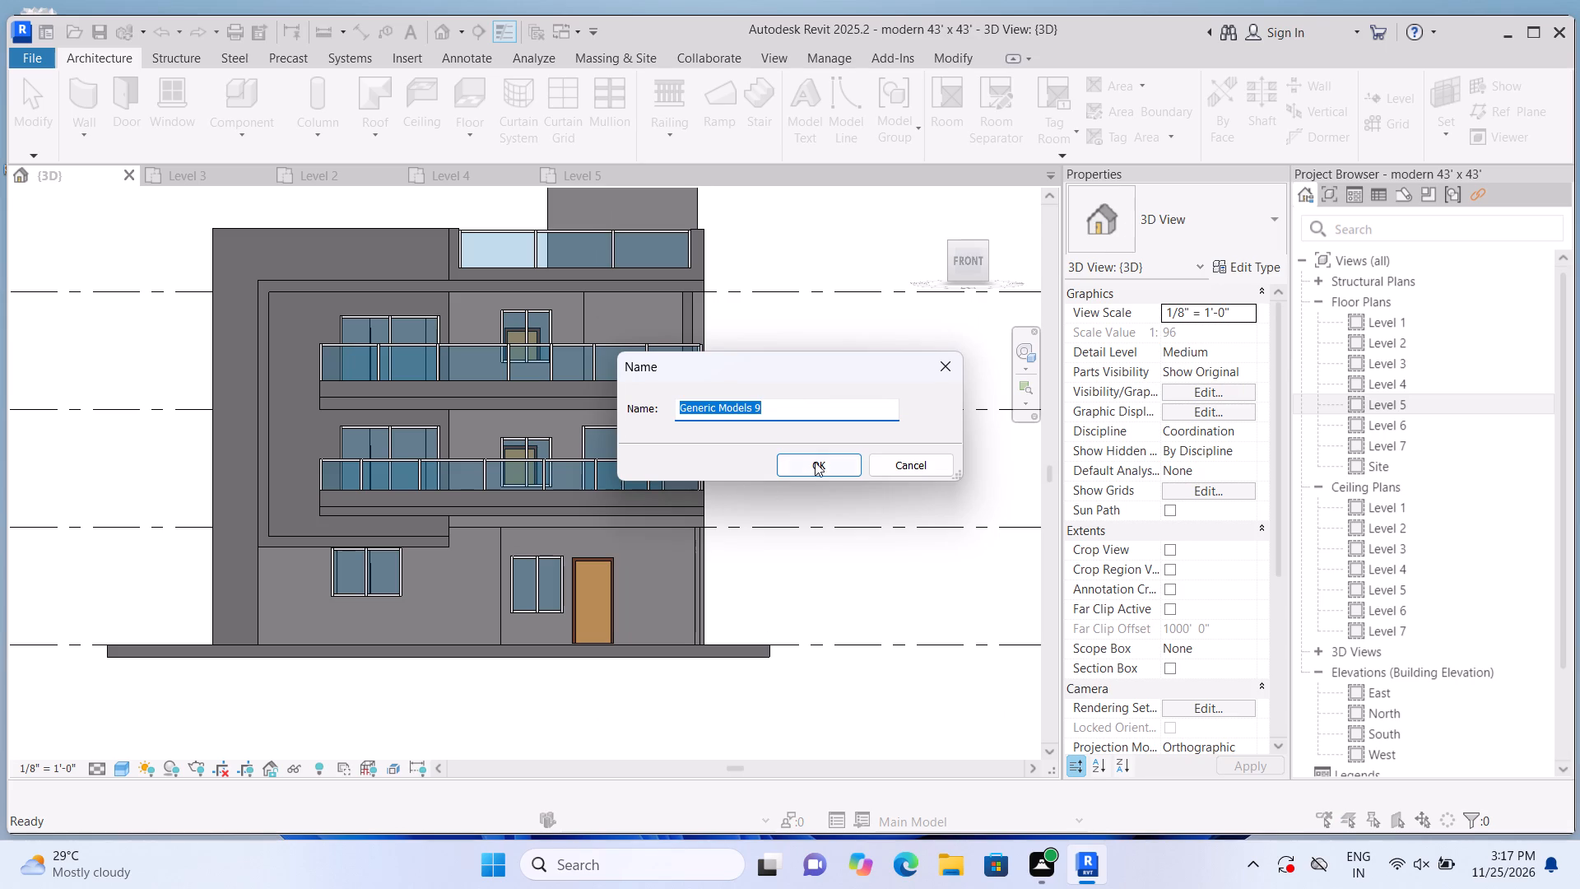
click(818, 455)
Extrude a 2" rectangular panel, about 11'-6 1/4" by 1'-6 1/2", on the wall above the small window at the upper balcony.
middle_drag(777, 565, 779, 574)
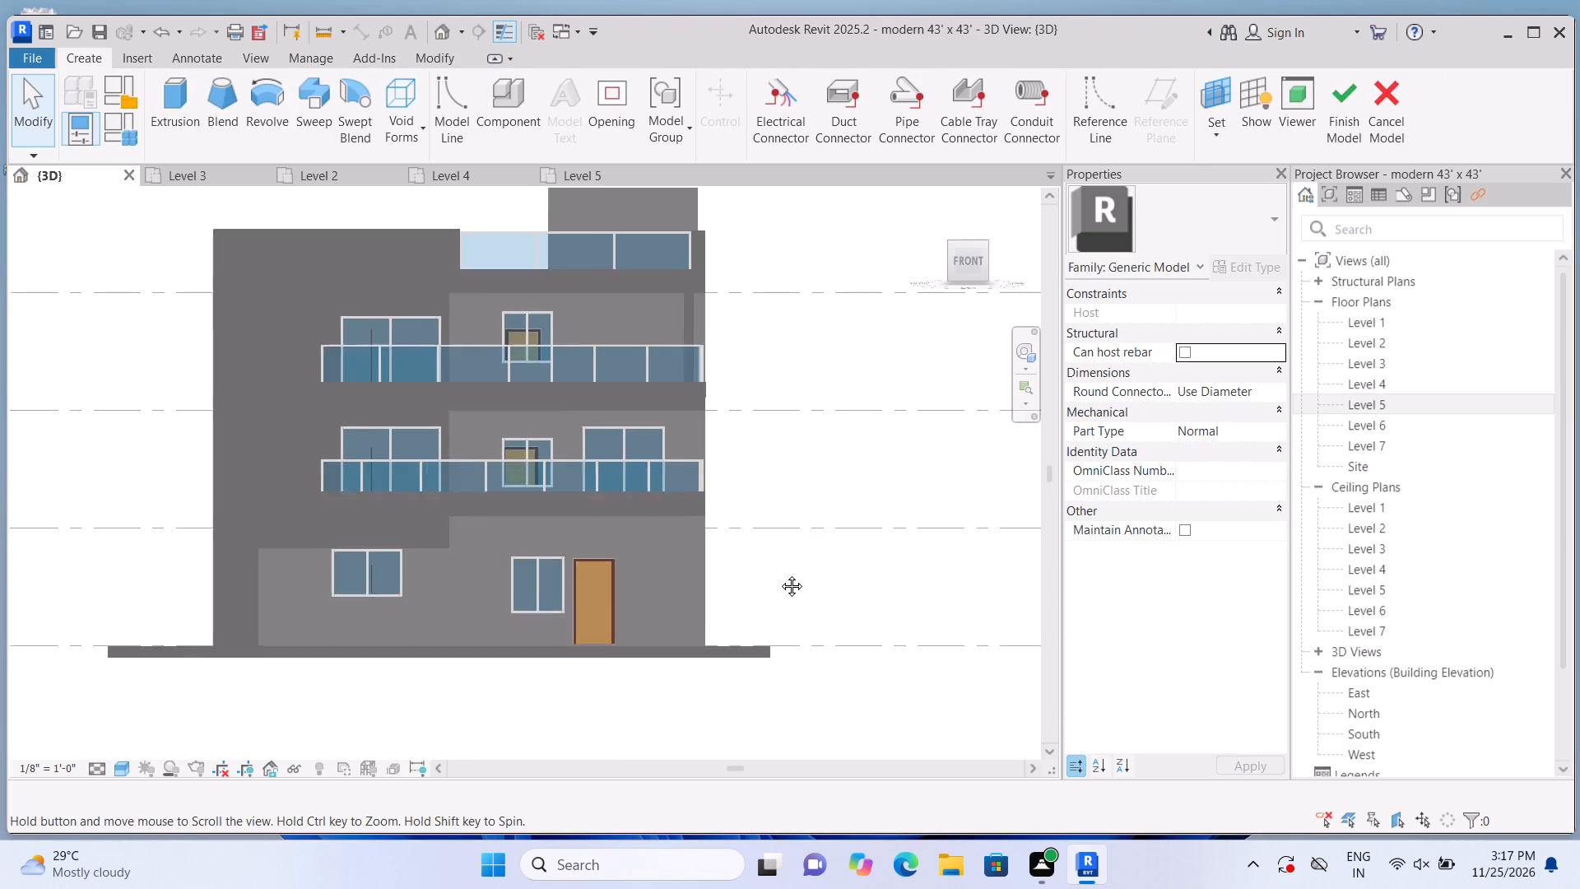
middle_drag(779, 574, 792, 599)
middle_drag(799, 617, 806, 632)
click(185, 118)
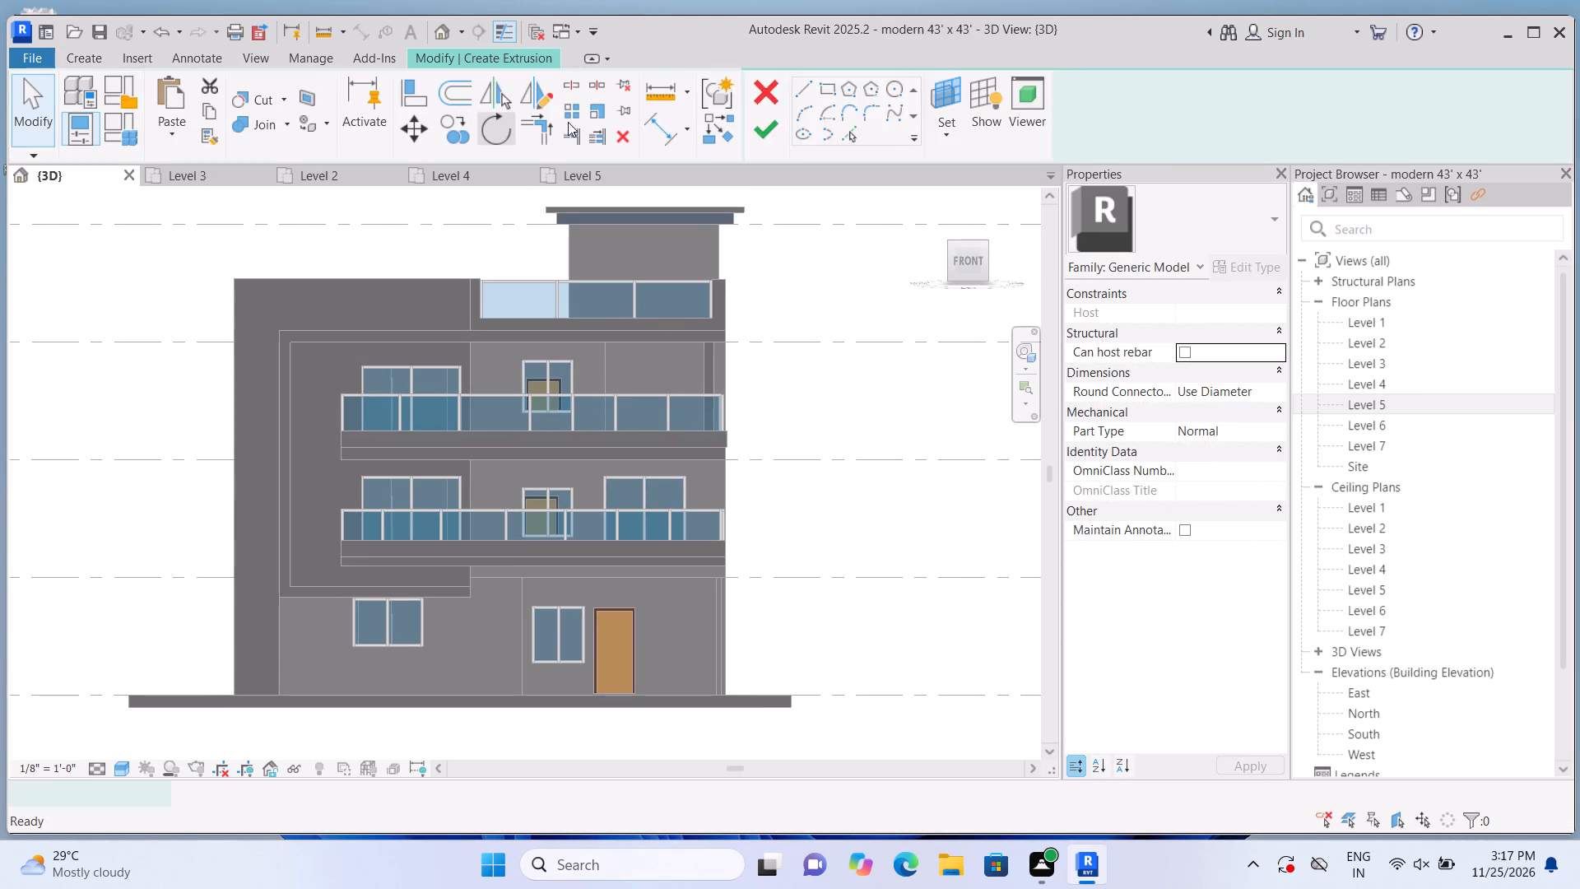
click(1060, 142)
click(1070, 208)
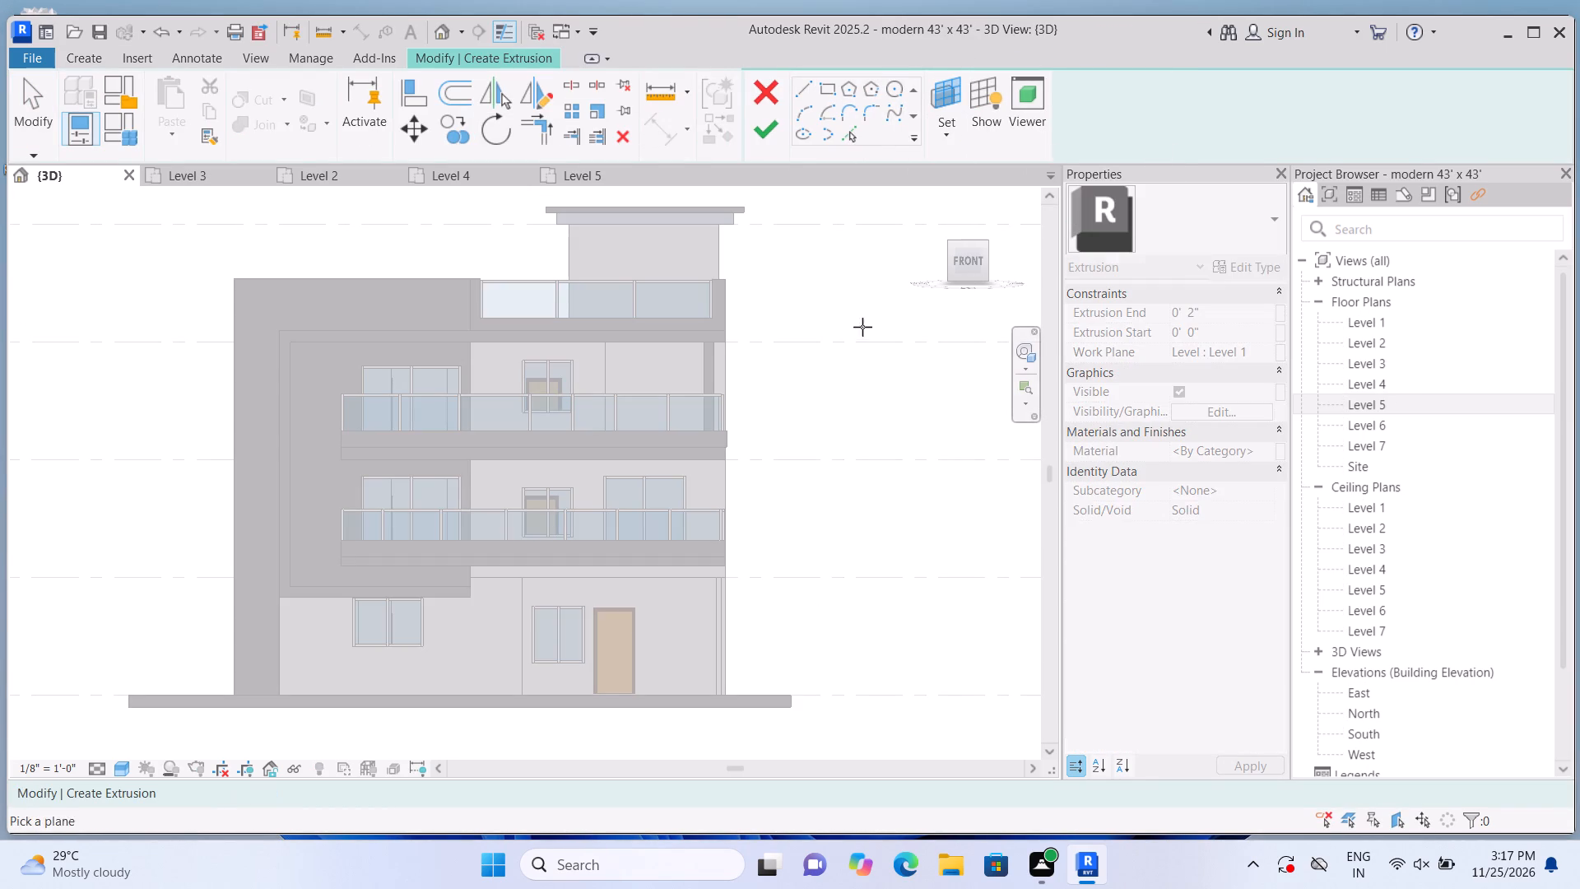
scroll(667, 370, up, 2)
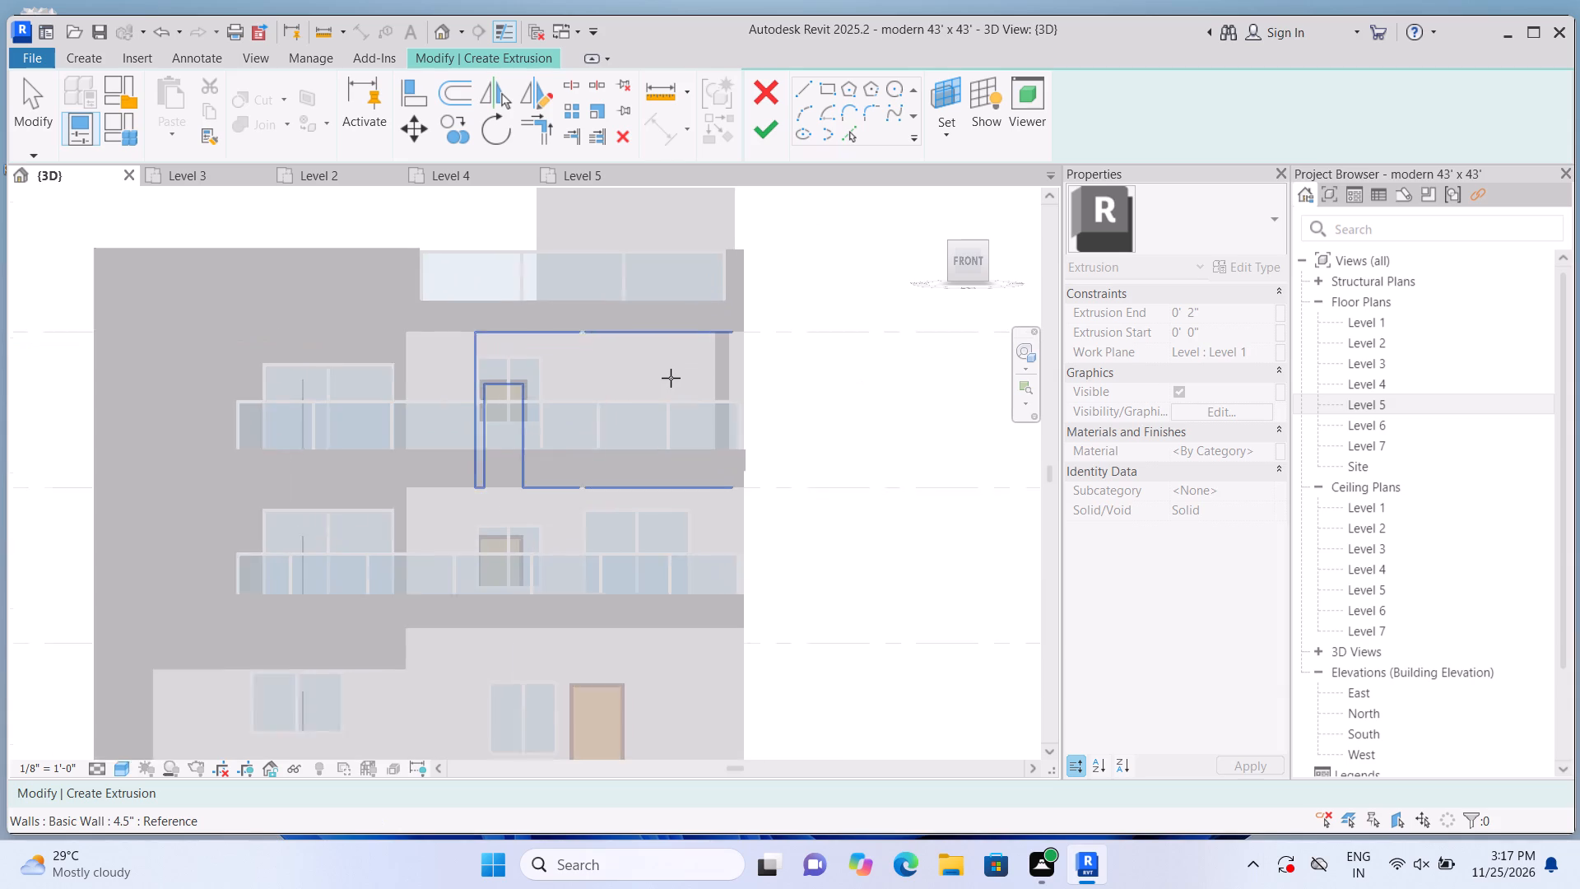
scroll(671, 378, up, 2)
click(363, 357)
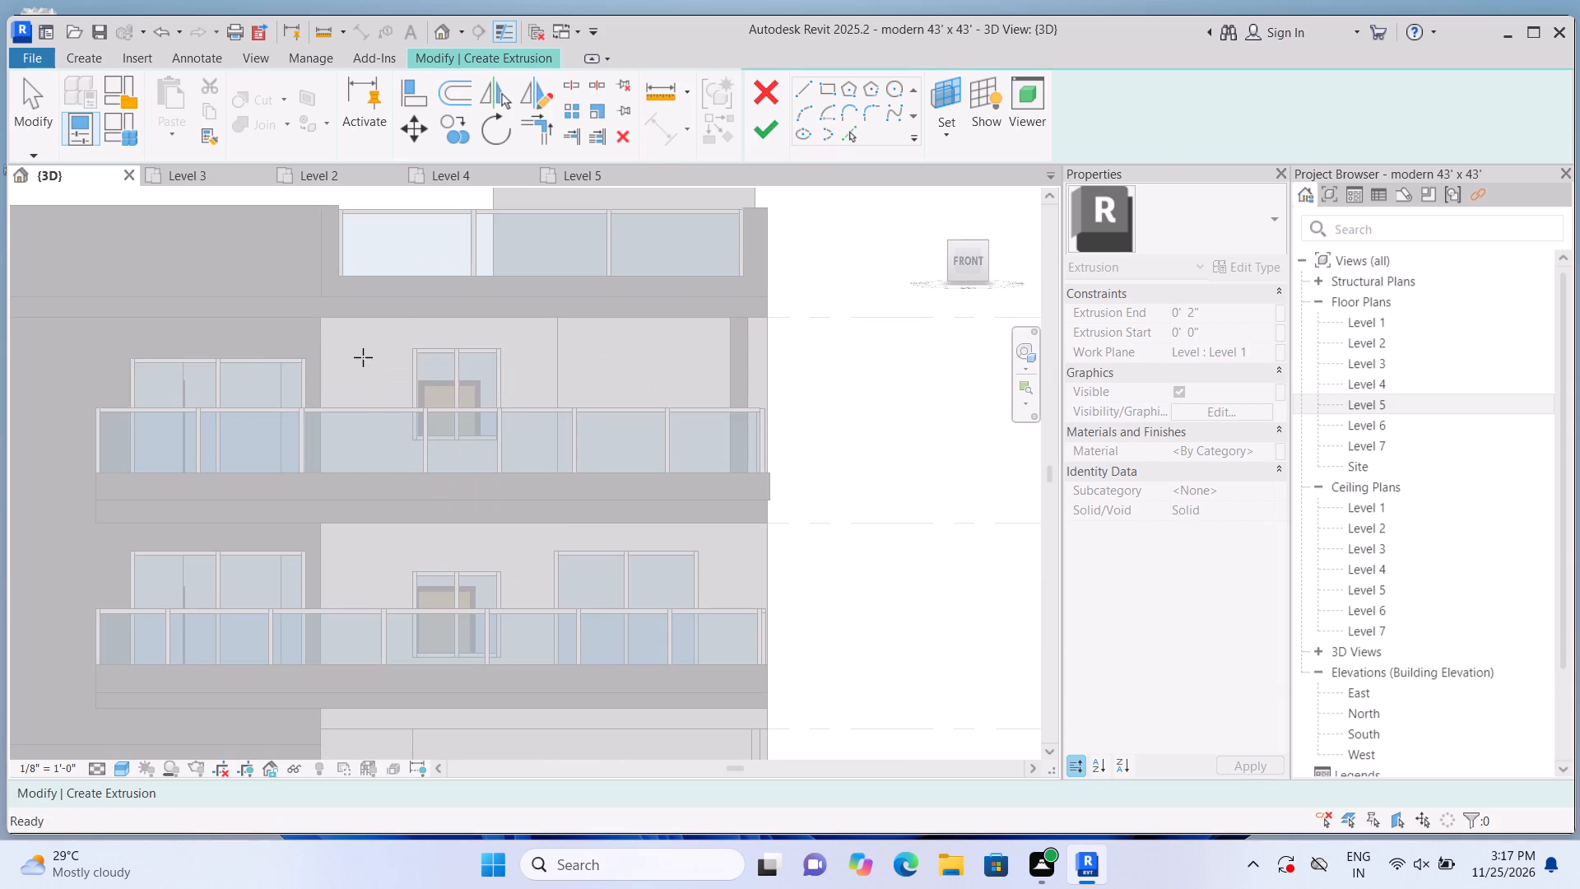
middle_drag(568, 372, 699, 455)
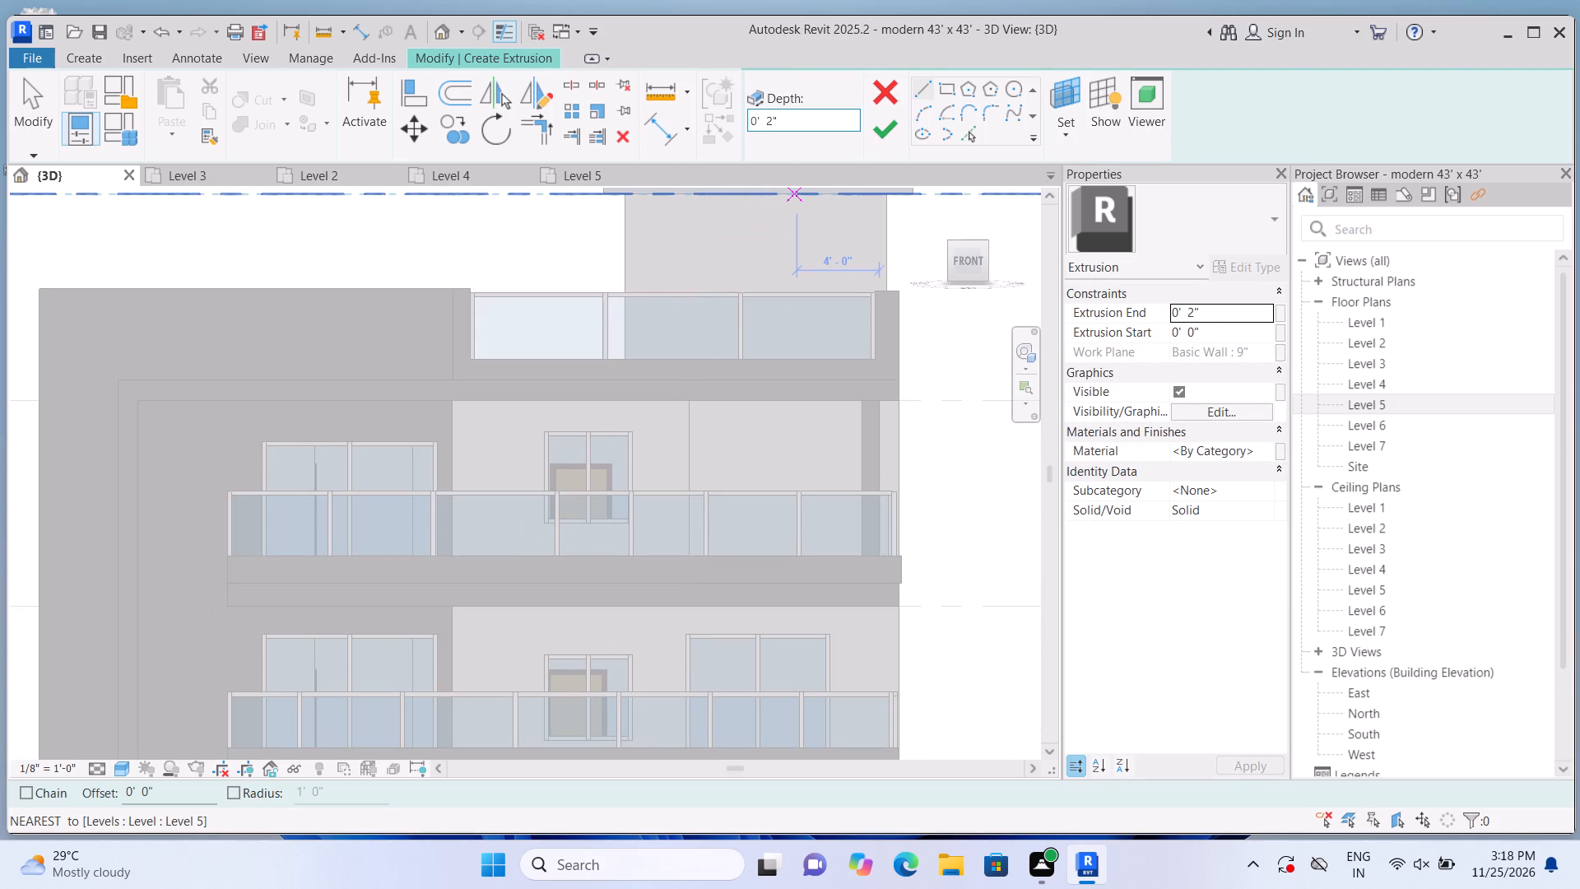
click(950, 83)
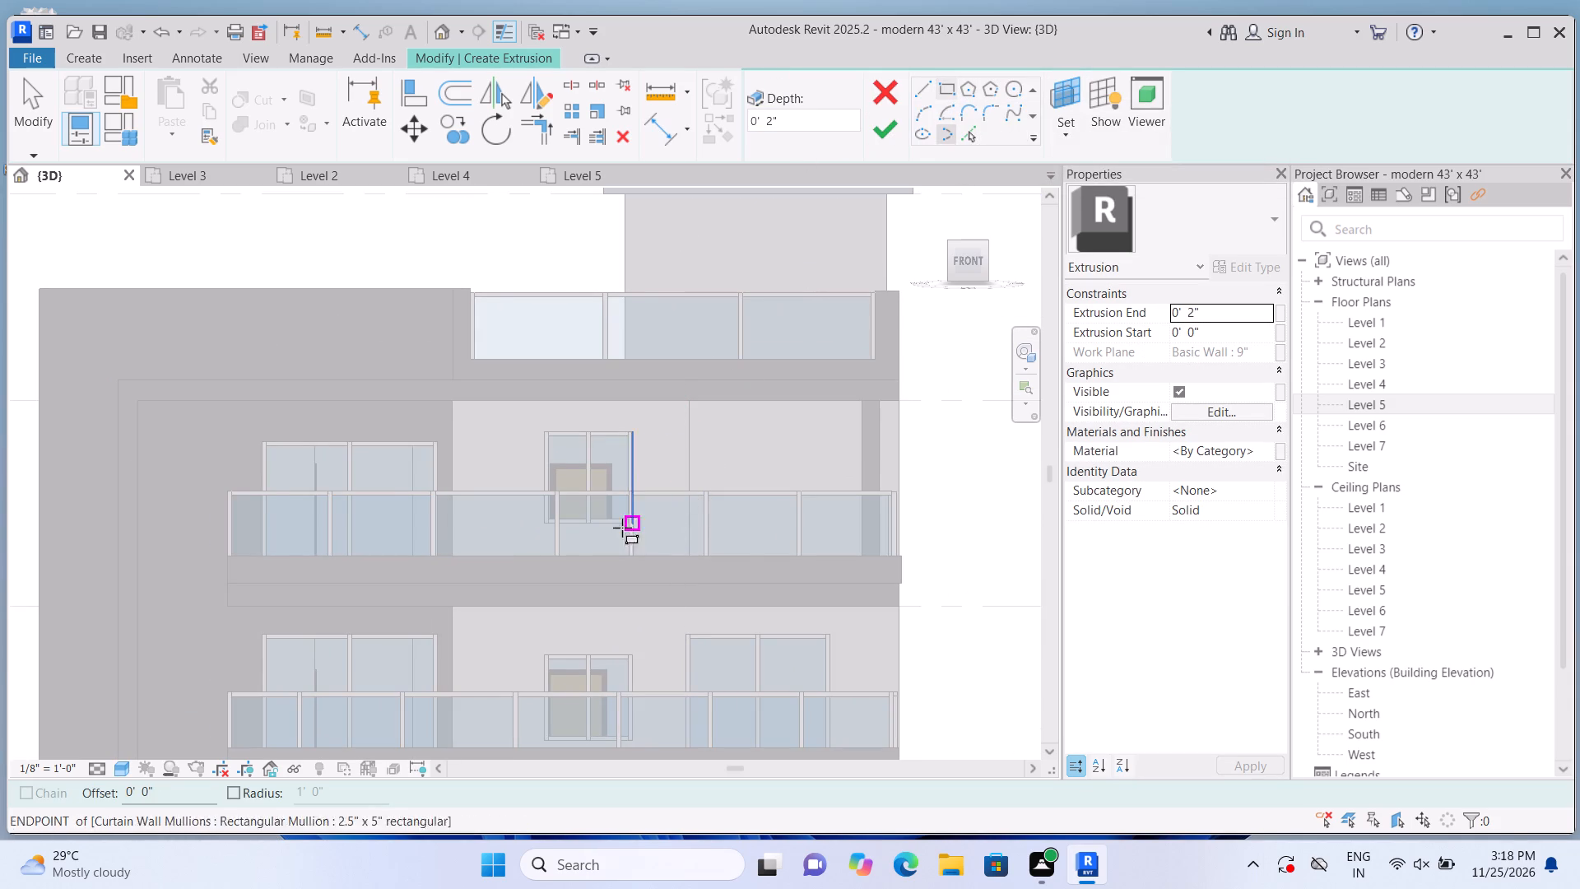
scroll(621, 528, up, 5)
click(380, 355)
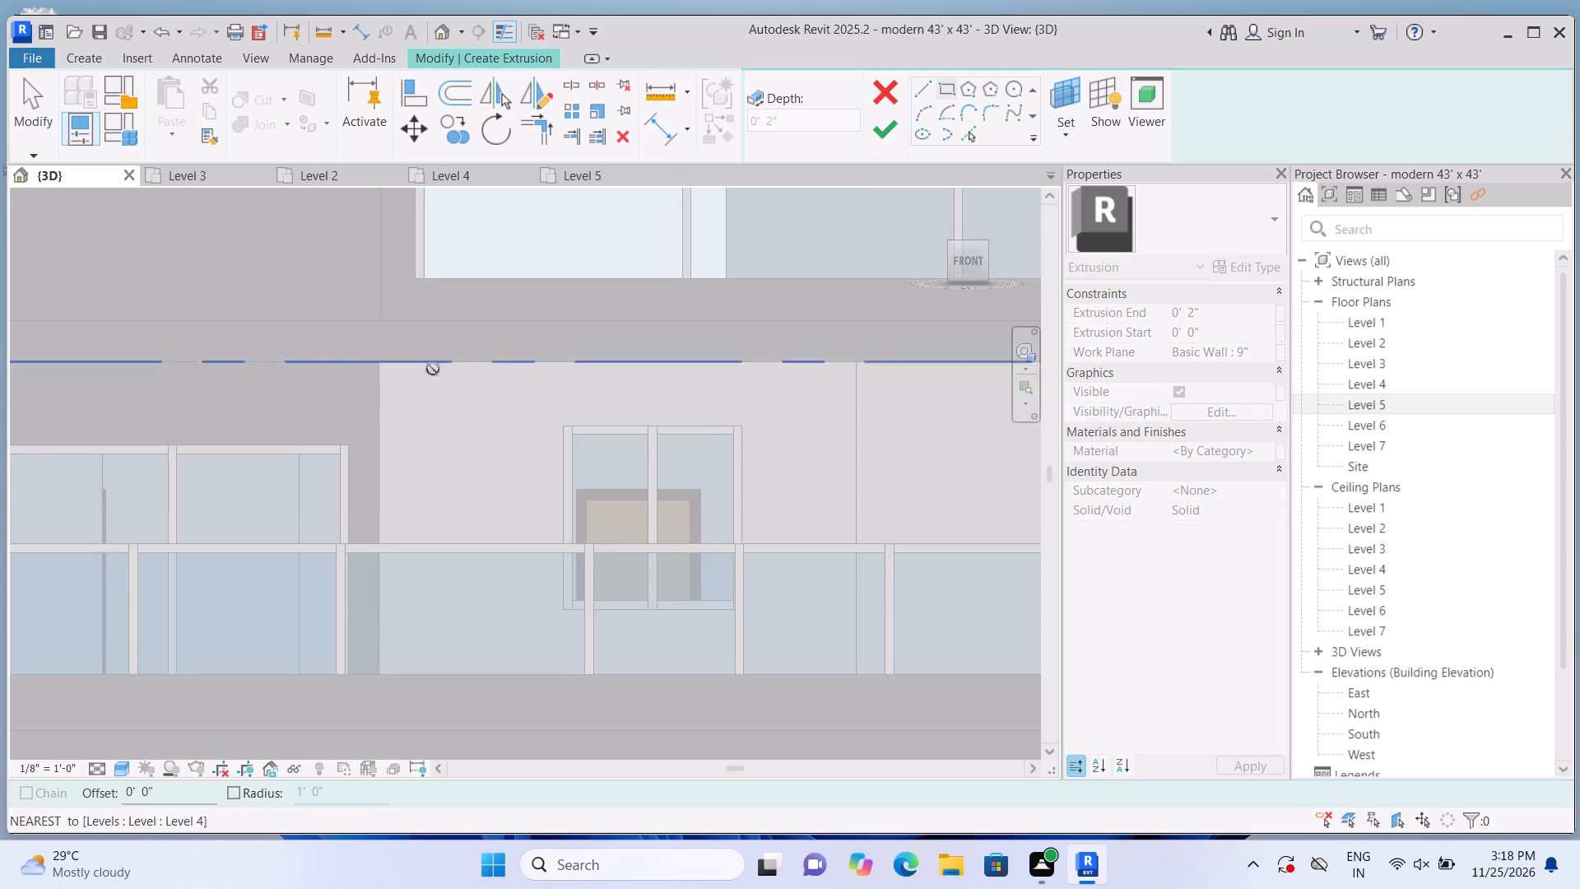
scroll(700, 407, up, 3)
middle_drag(908, 421, 828, 424)
click(857, 439)
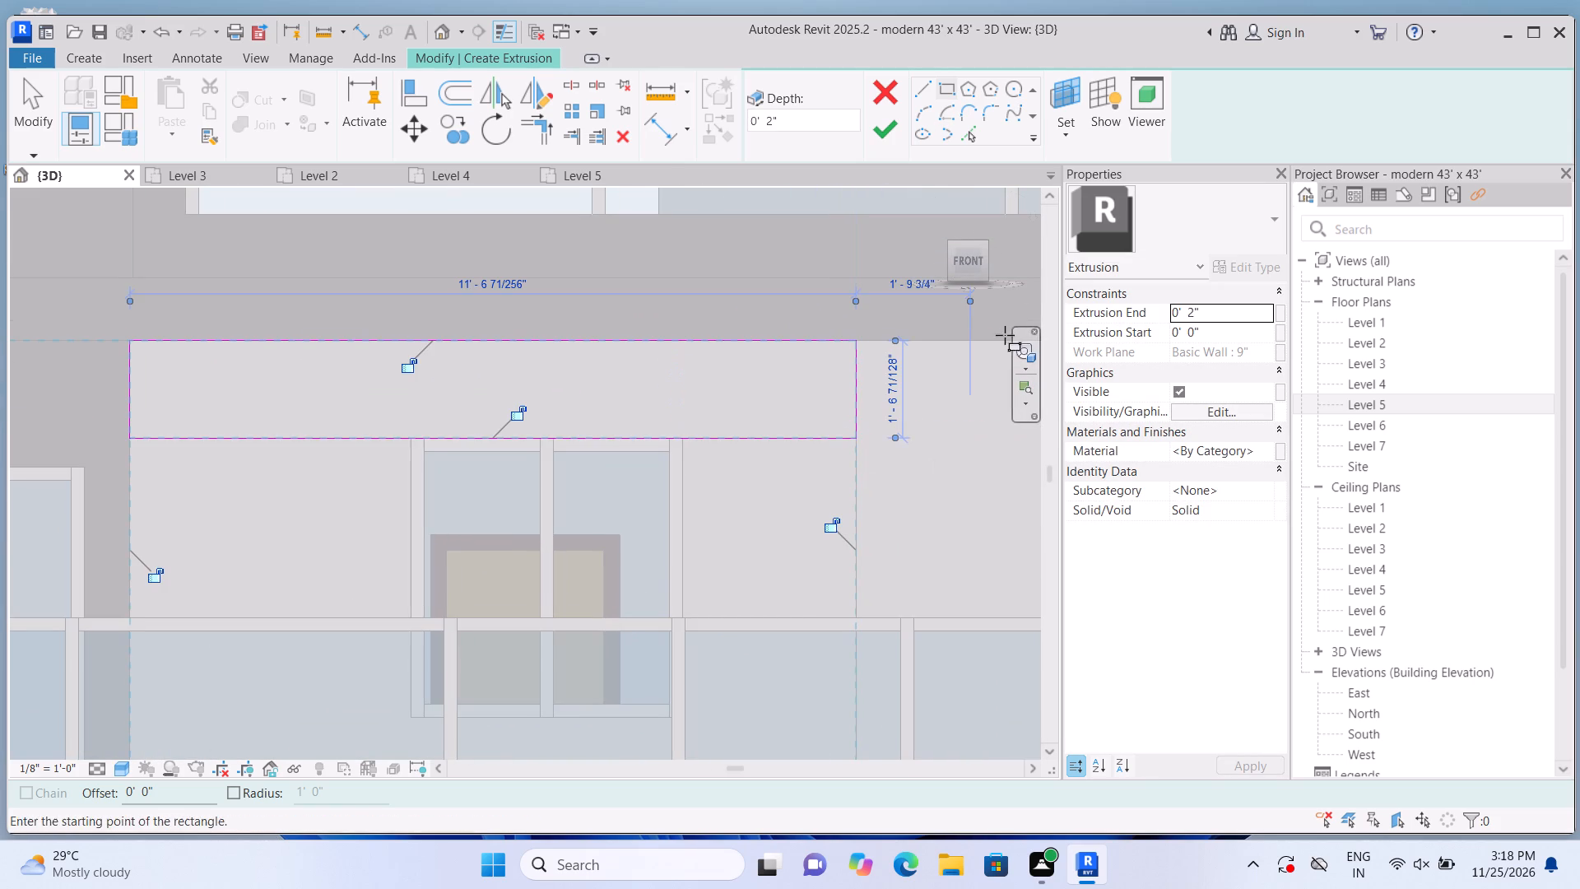
click(871, 134)
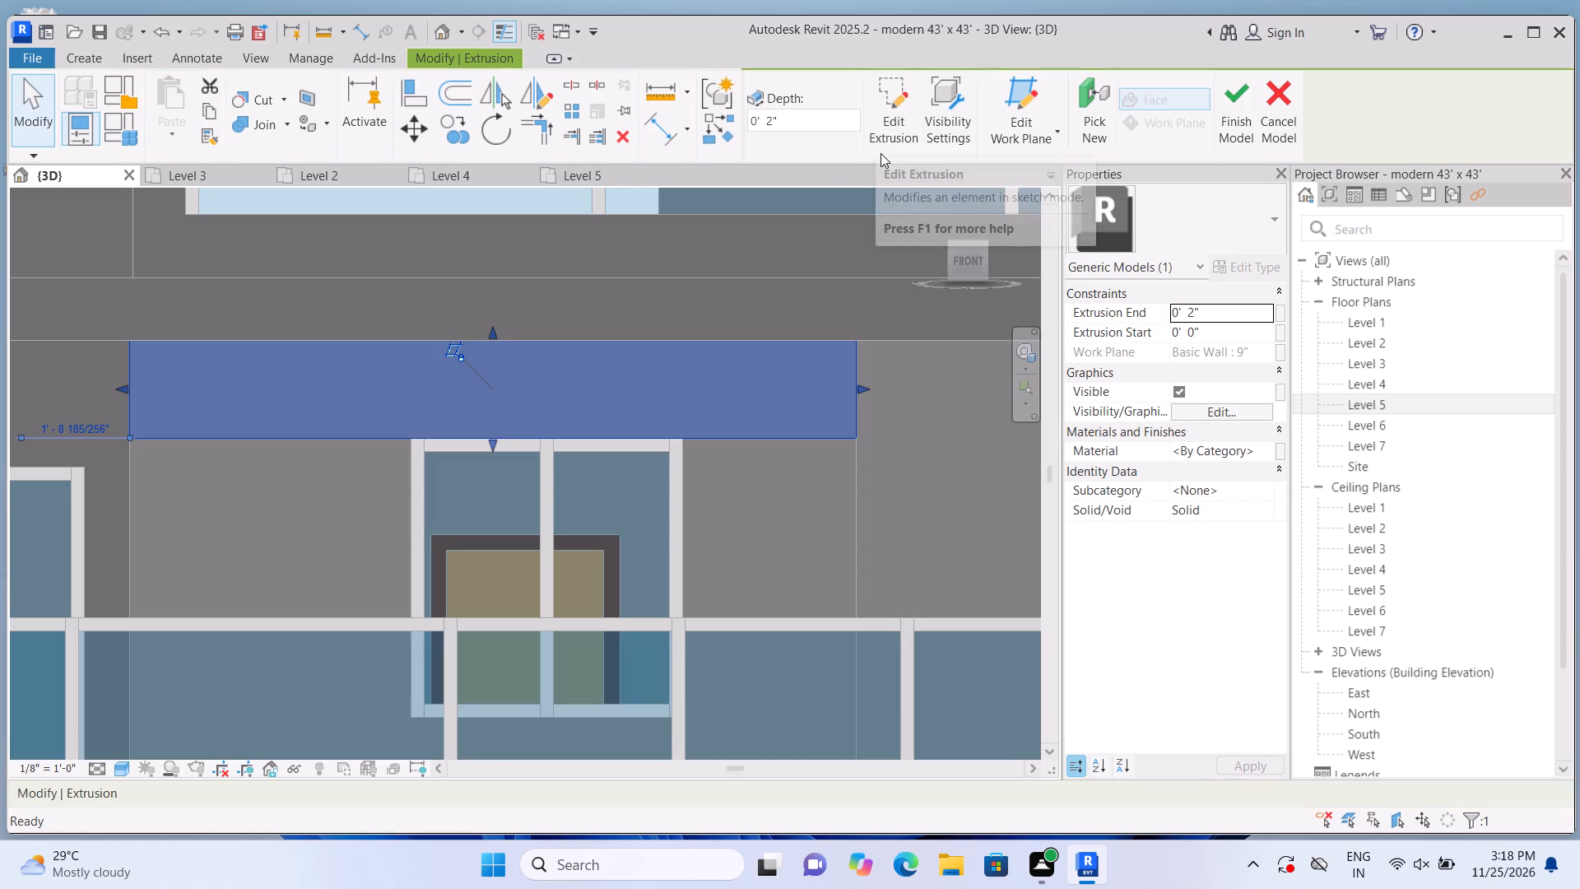
Extrude a 2" rectangular panel, about 4'-5 1/2" by 7'-4 1/4", beside the small upper-balcony window, on the side facing the wide glazing.
scroll(887, 156, down, 2)
scroll(834, 332, down, 6)
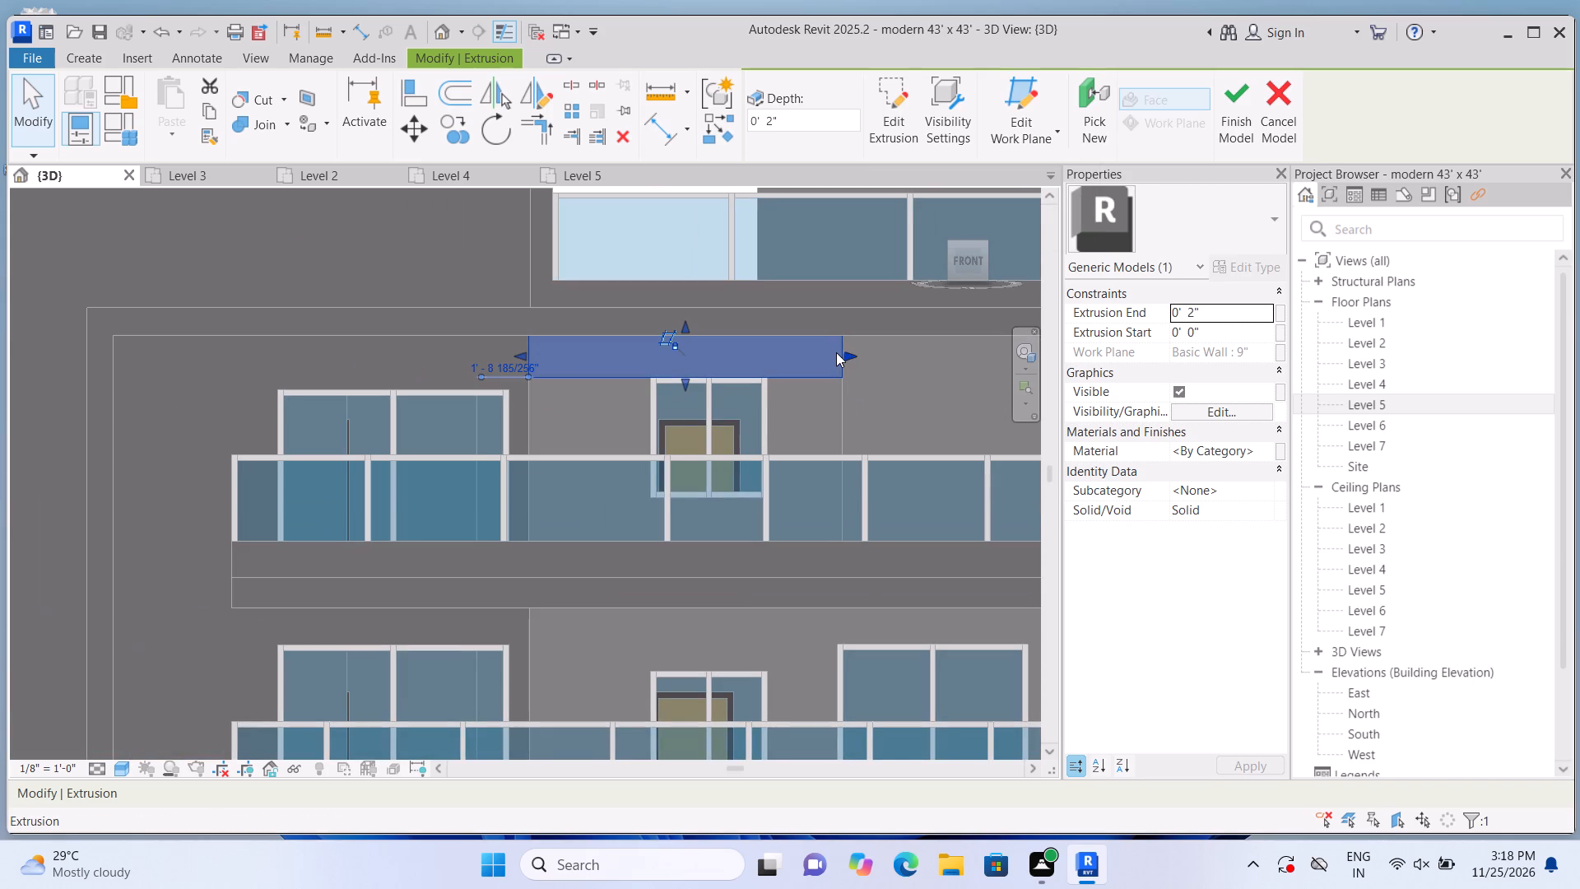
click(84, 56)
click(184, 86)
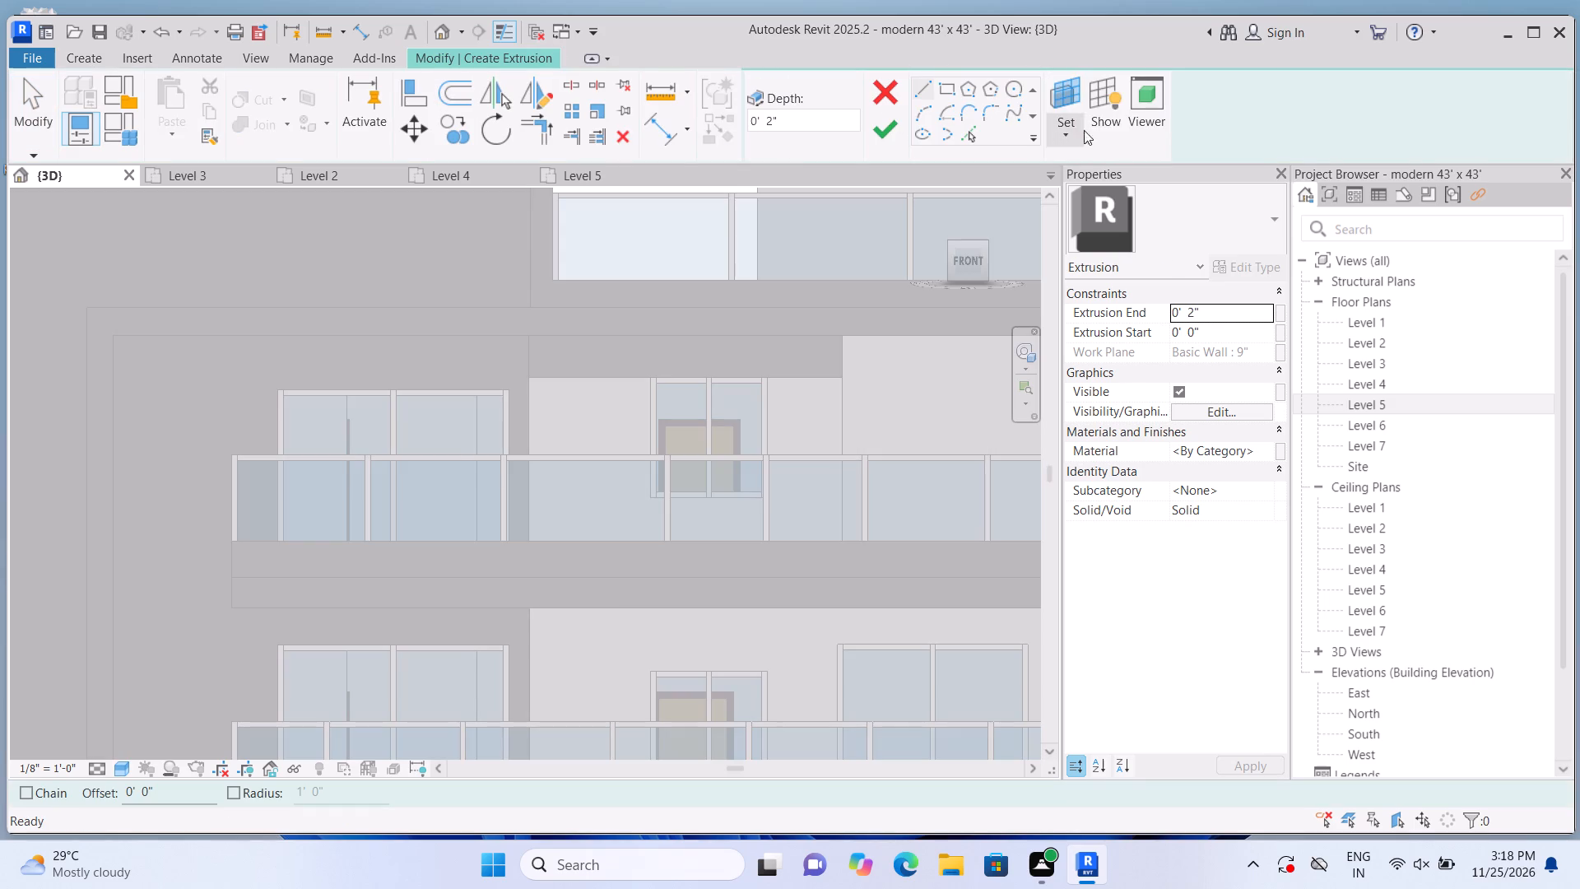
click(1079, 129)
click(1093, 197)
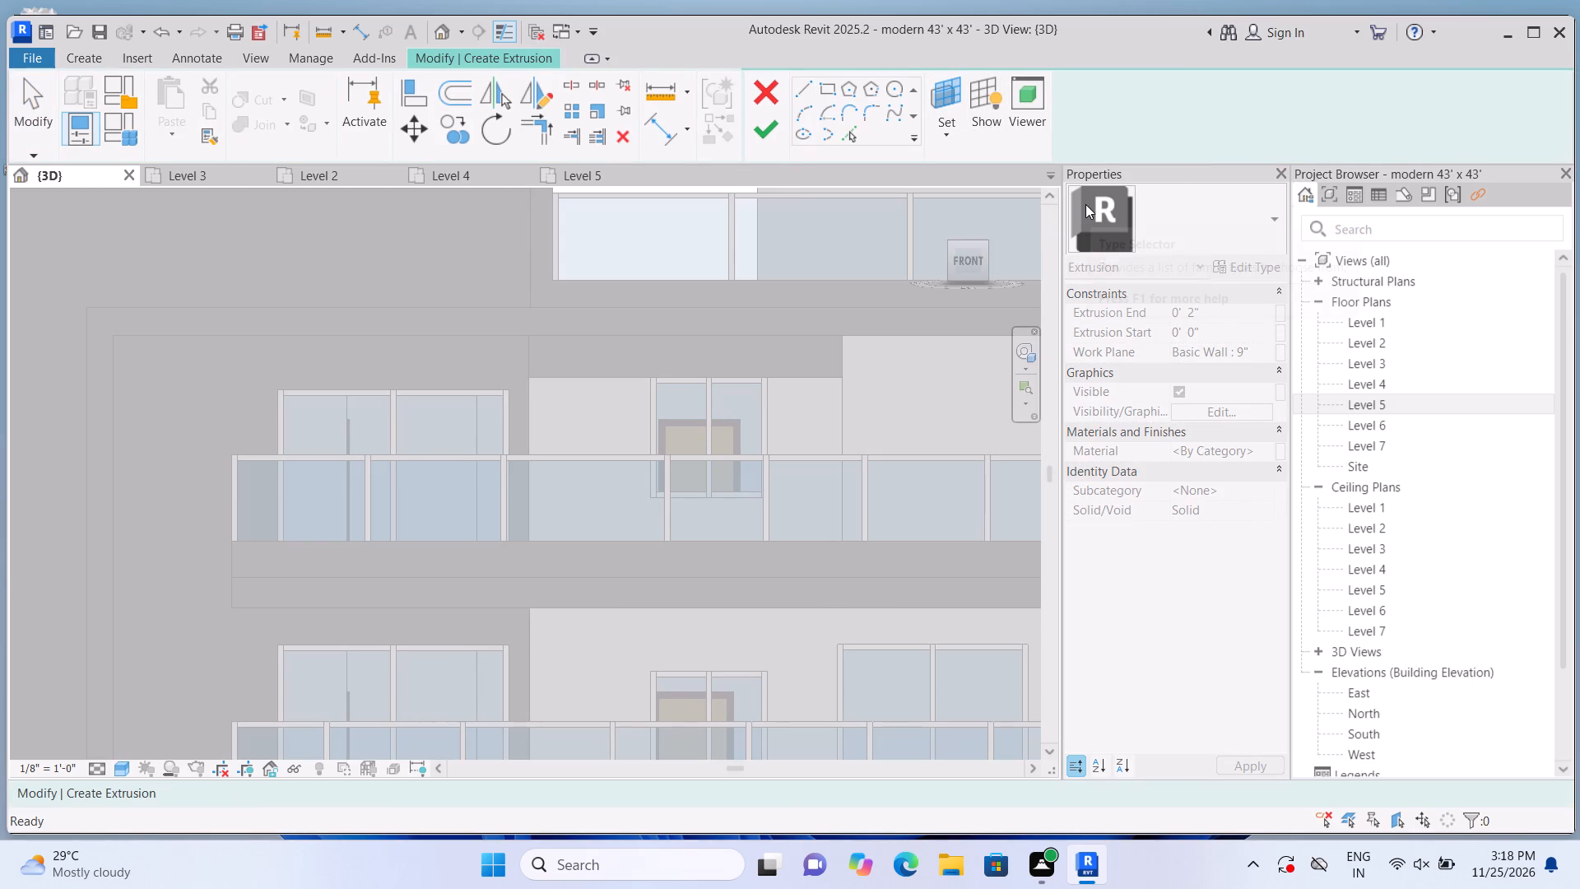
click(603, 407)
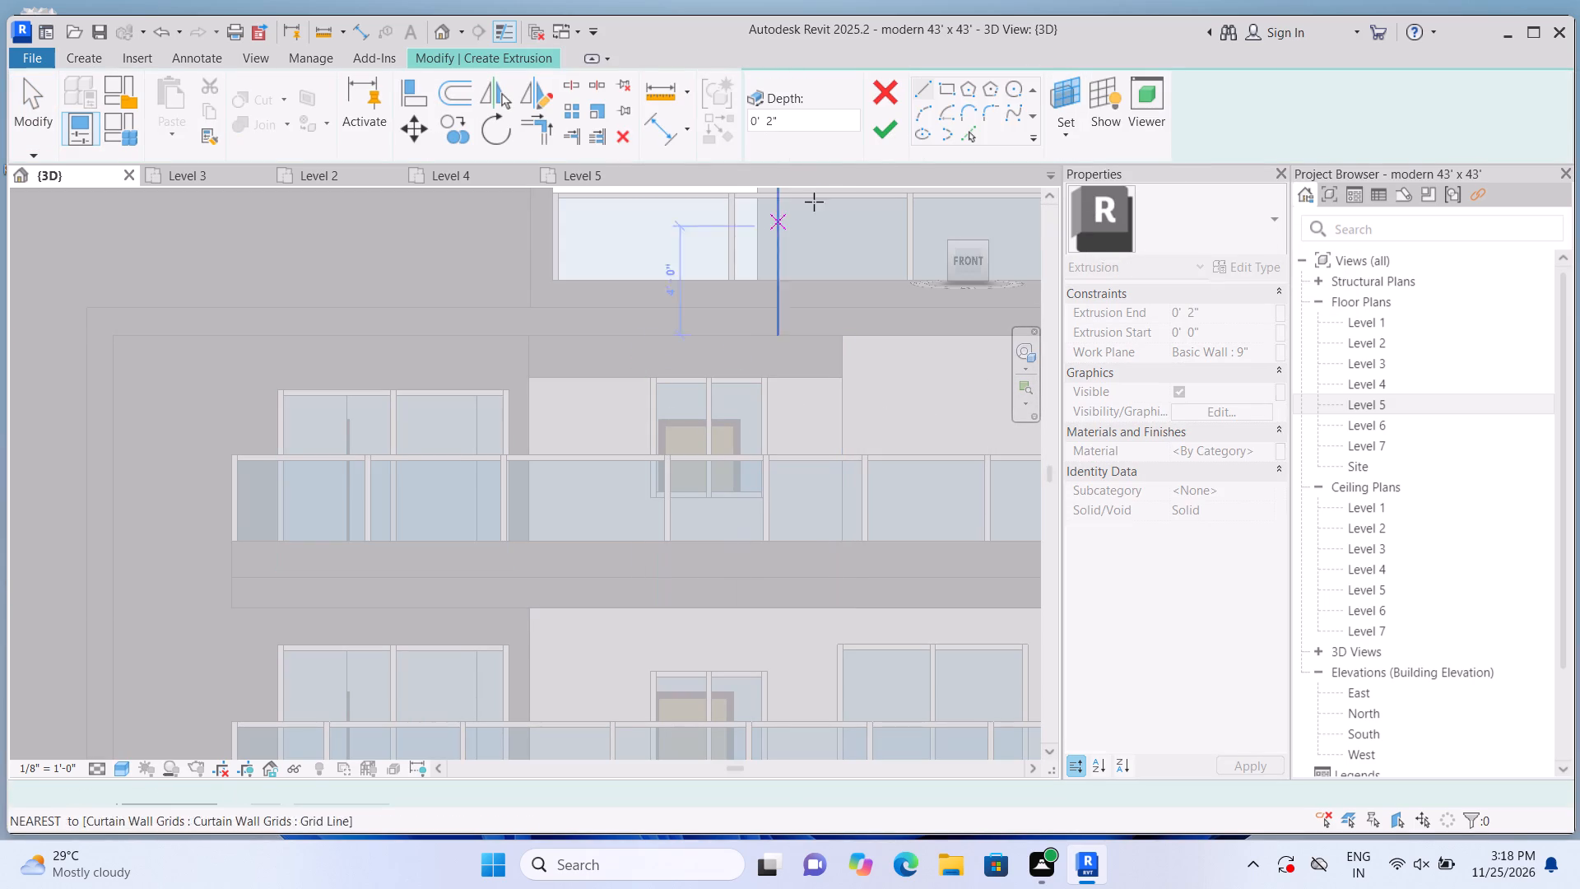
click(946, 91)
scroll(626, 482, up, 1)
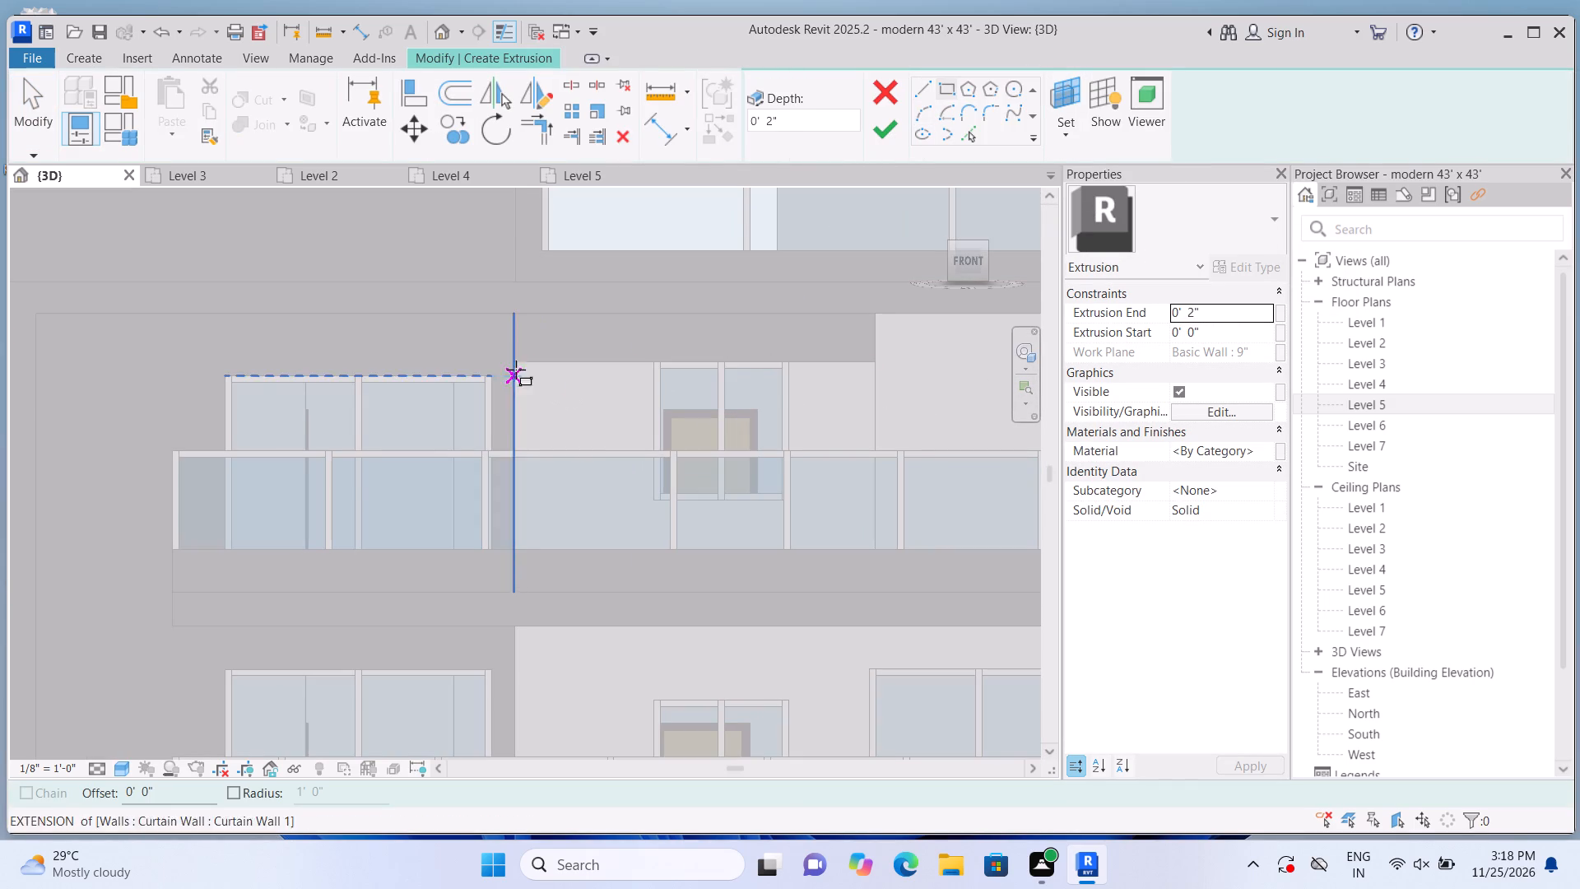
click(510, 363)
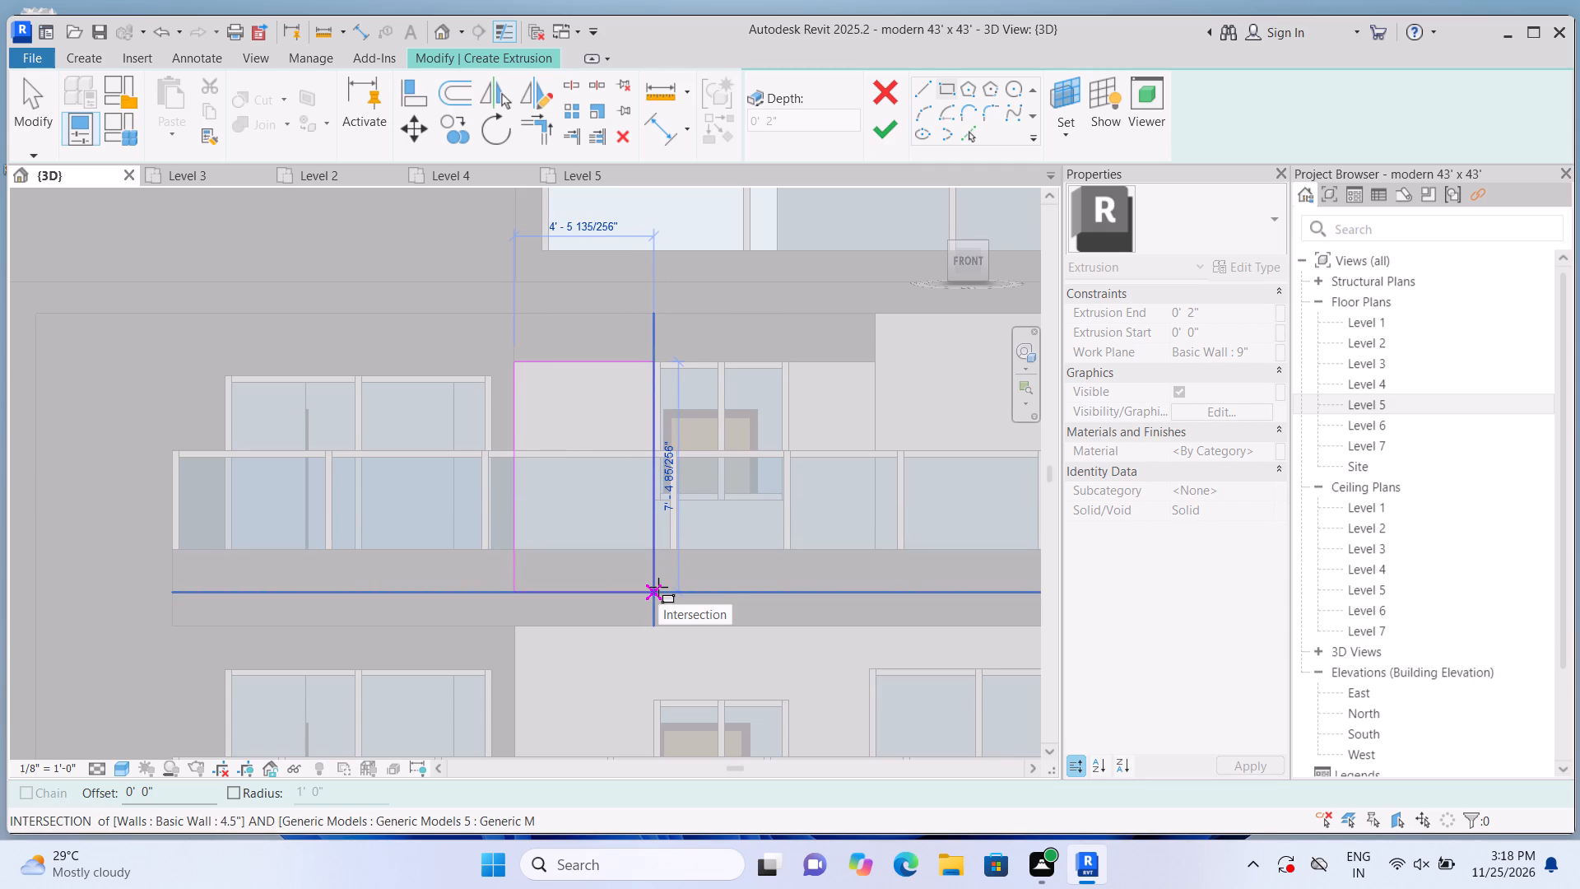
click(658, 587)
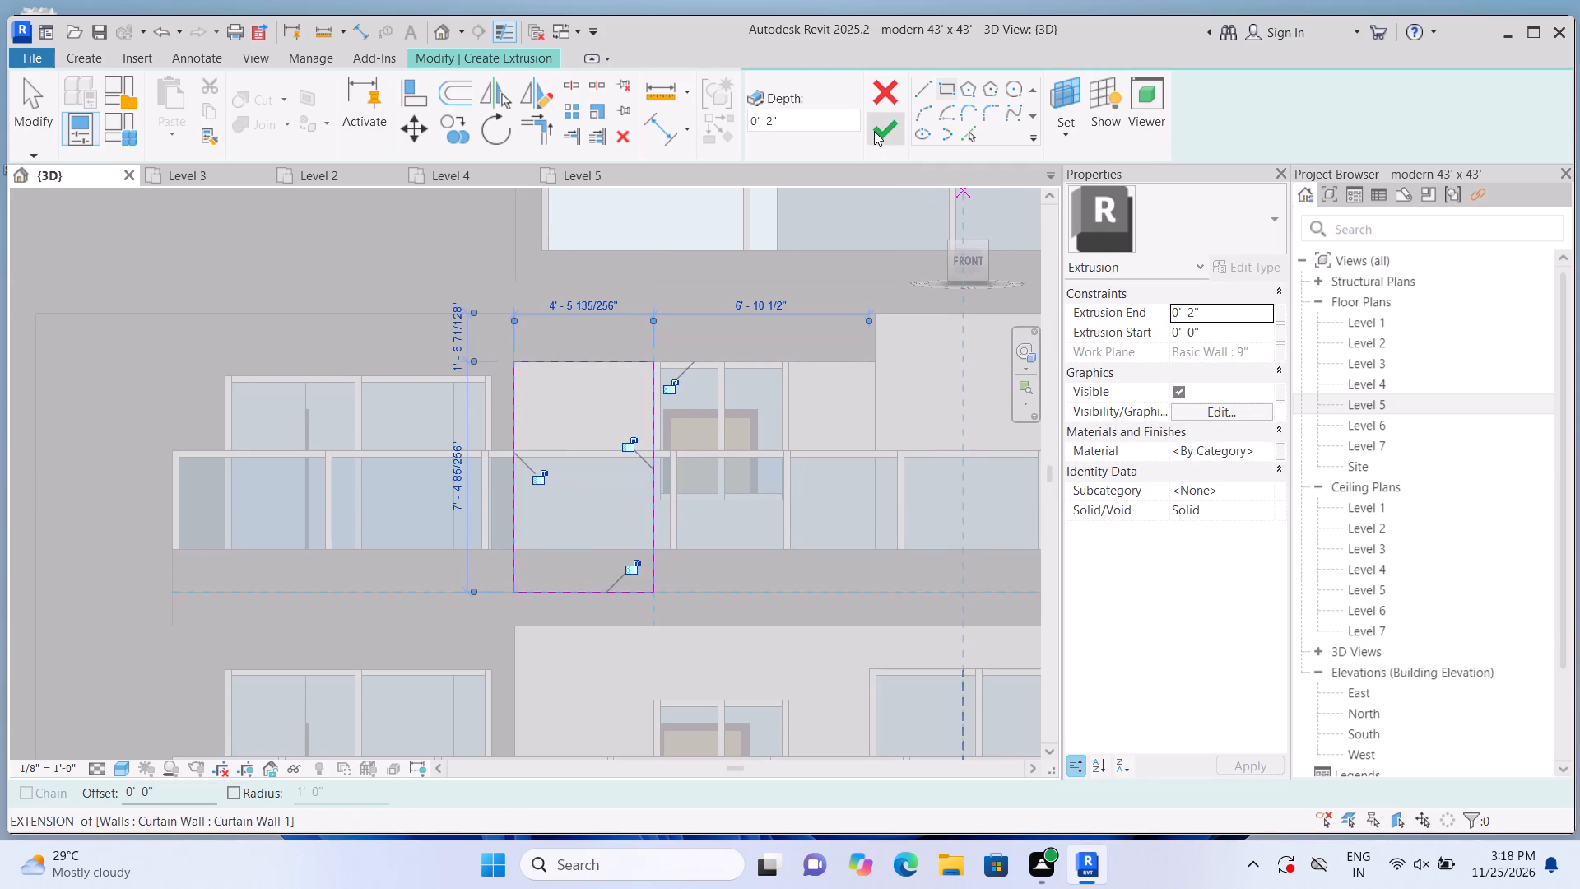
click(874, 131)
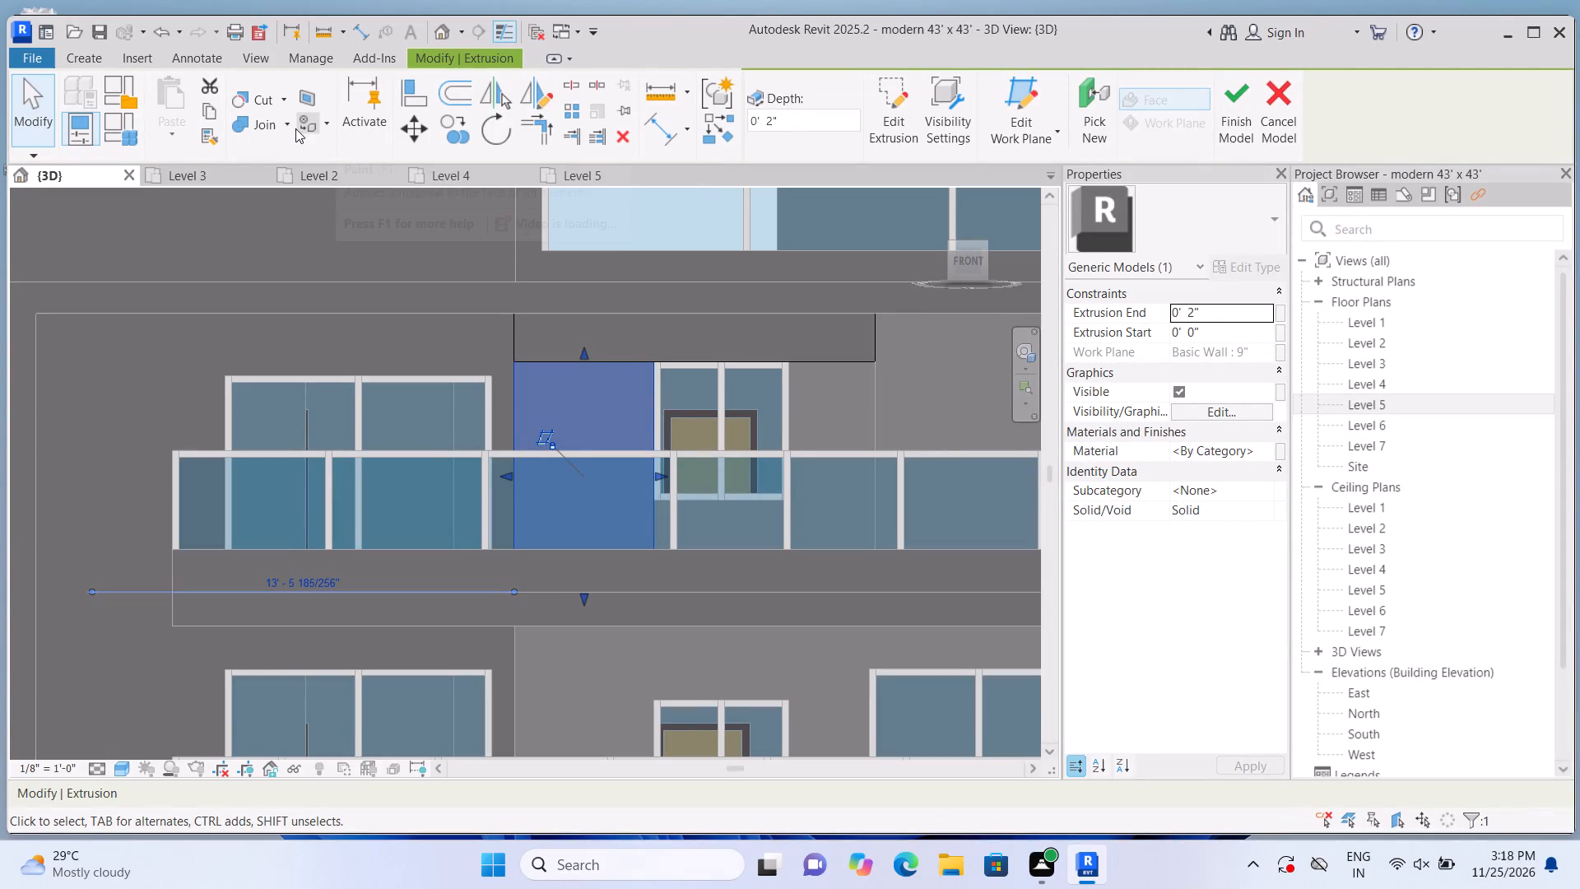
Join the panel beside the upper-balcony window to the panel above the window using Multiple Join.
click(282, 122)
click(289, 152)
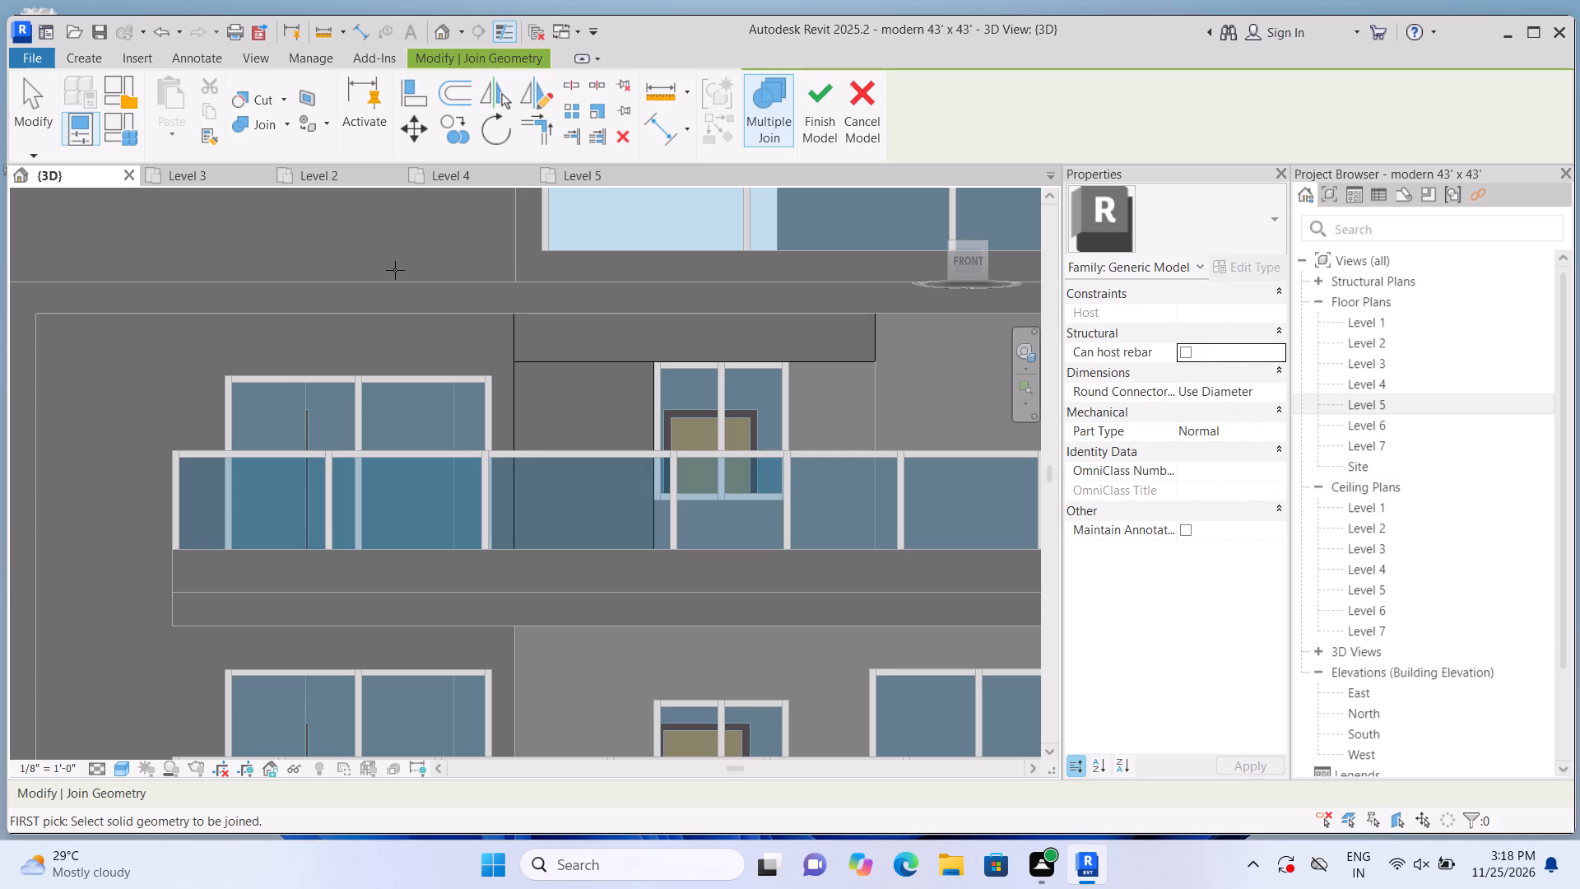
click(572, 384)
click(585, 353)
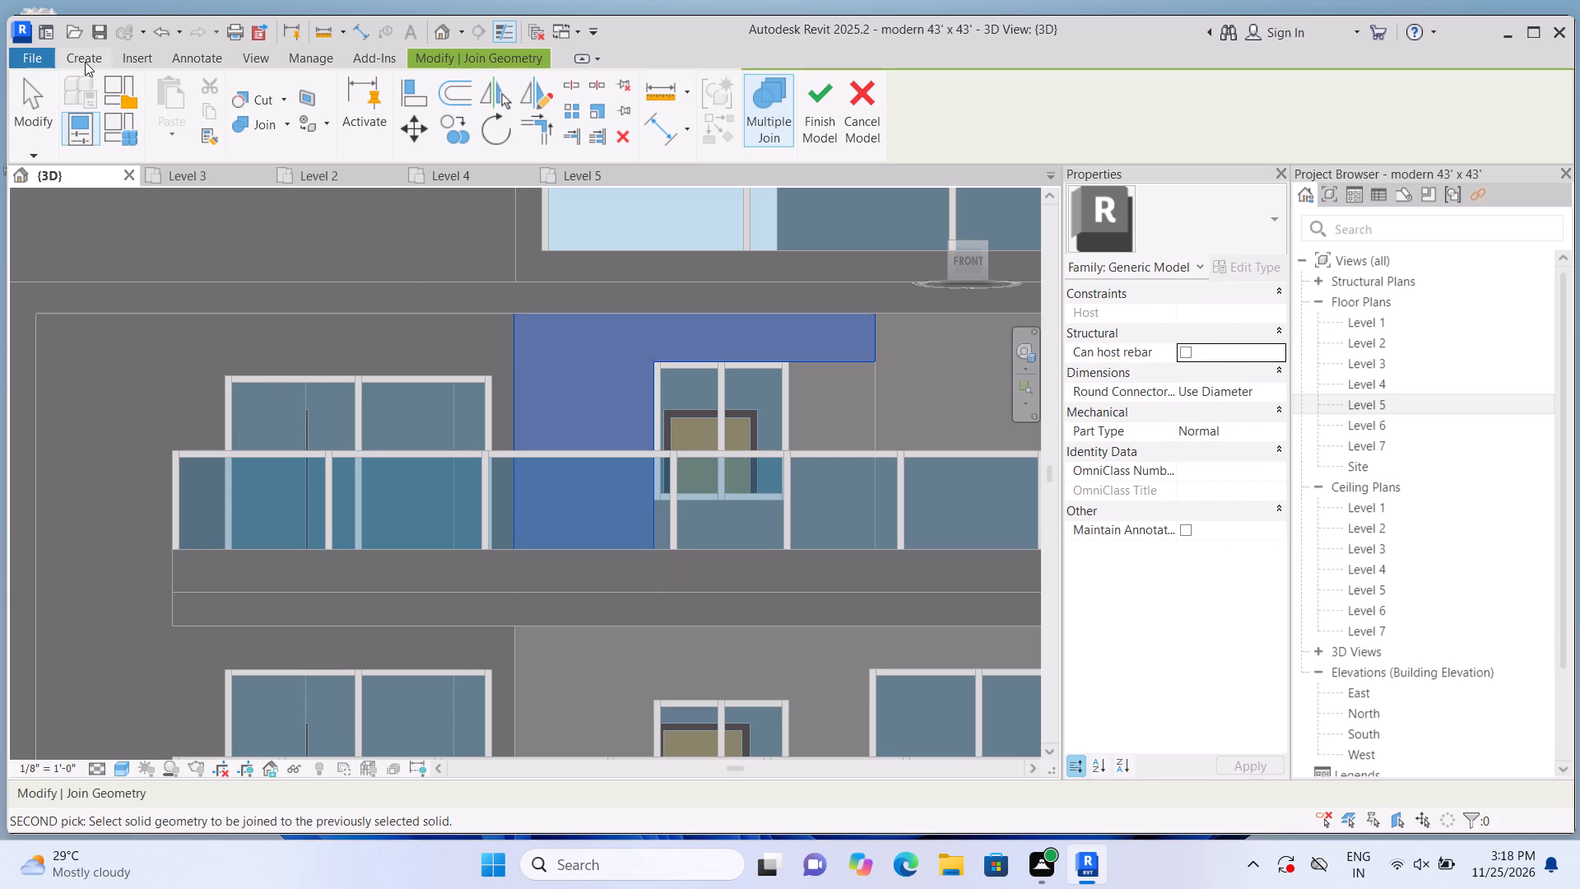
Extrude a 2" rectangular panel, about 4'-3 3/4" by 2'-11 1/4", on the wall directly below the small upper-balcony window.
click(85, 62)
click(163, 90)
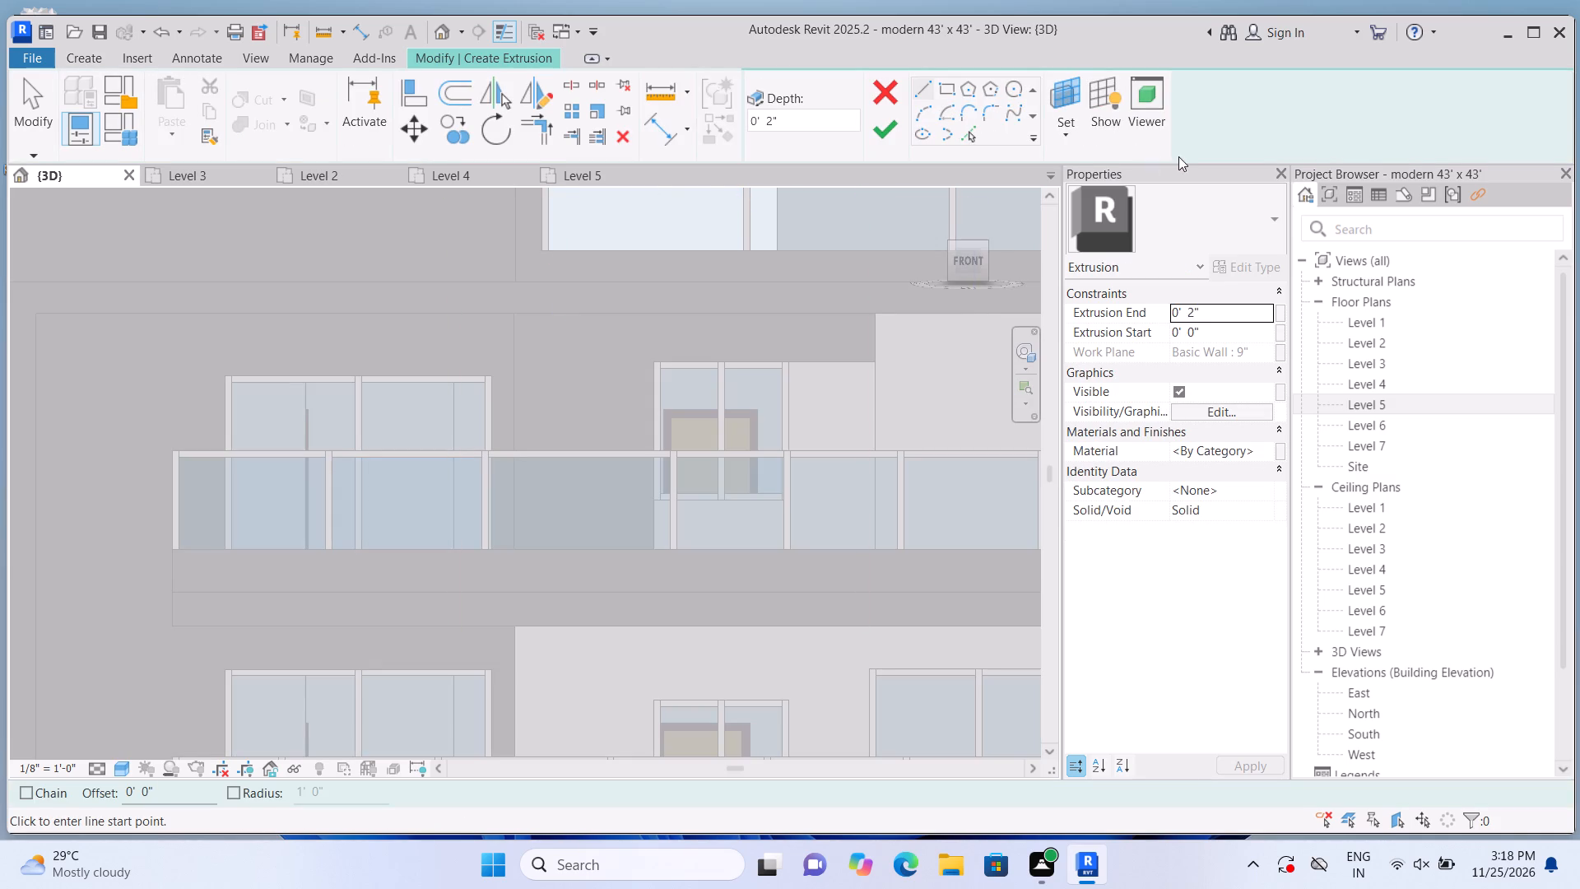
click(1066, 140)
click(1094, 204)
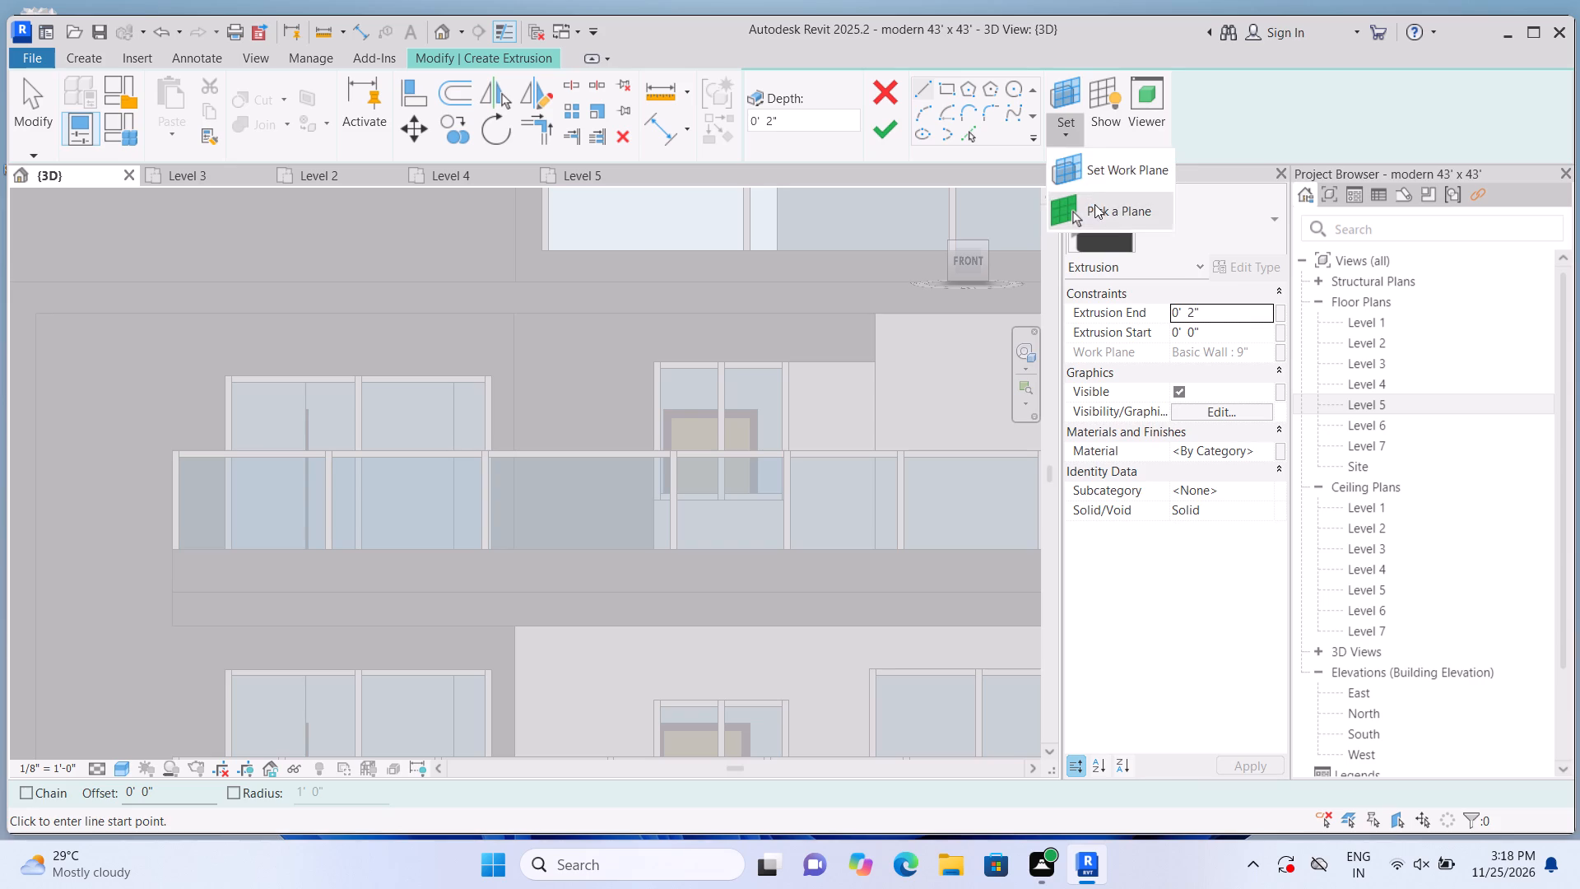
double_click(827, 409)
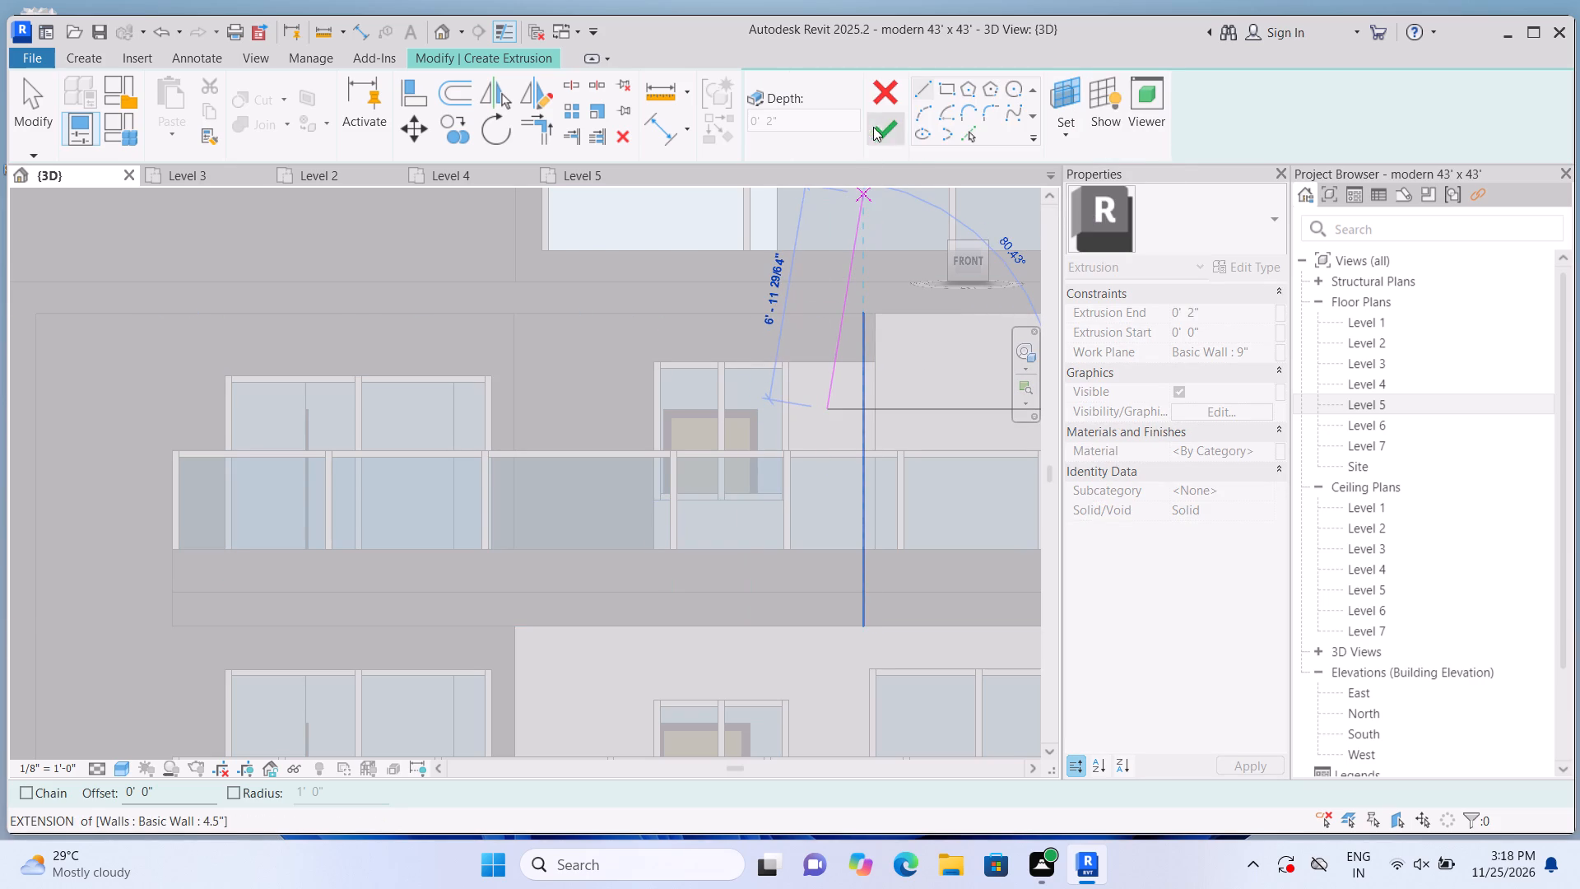
double_click(943, 87)
scroll(653, 659, up, 2)
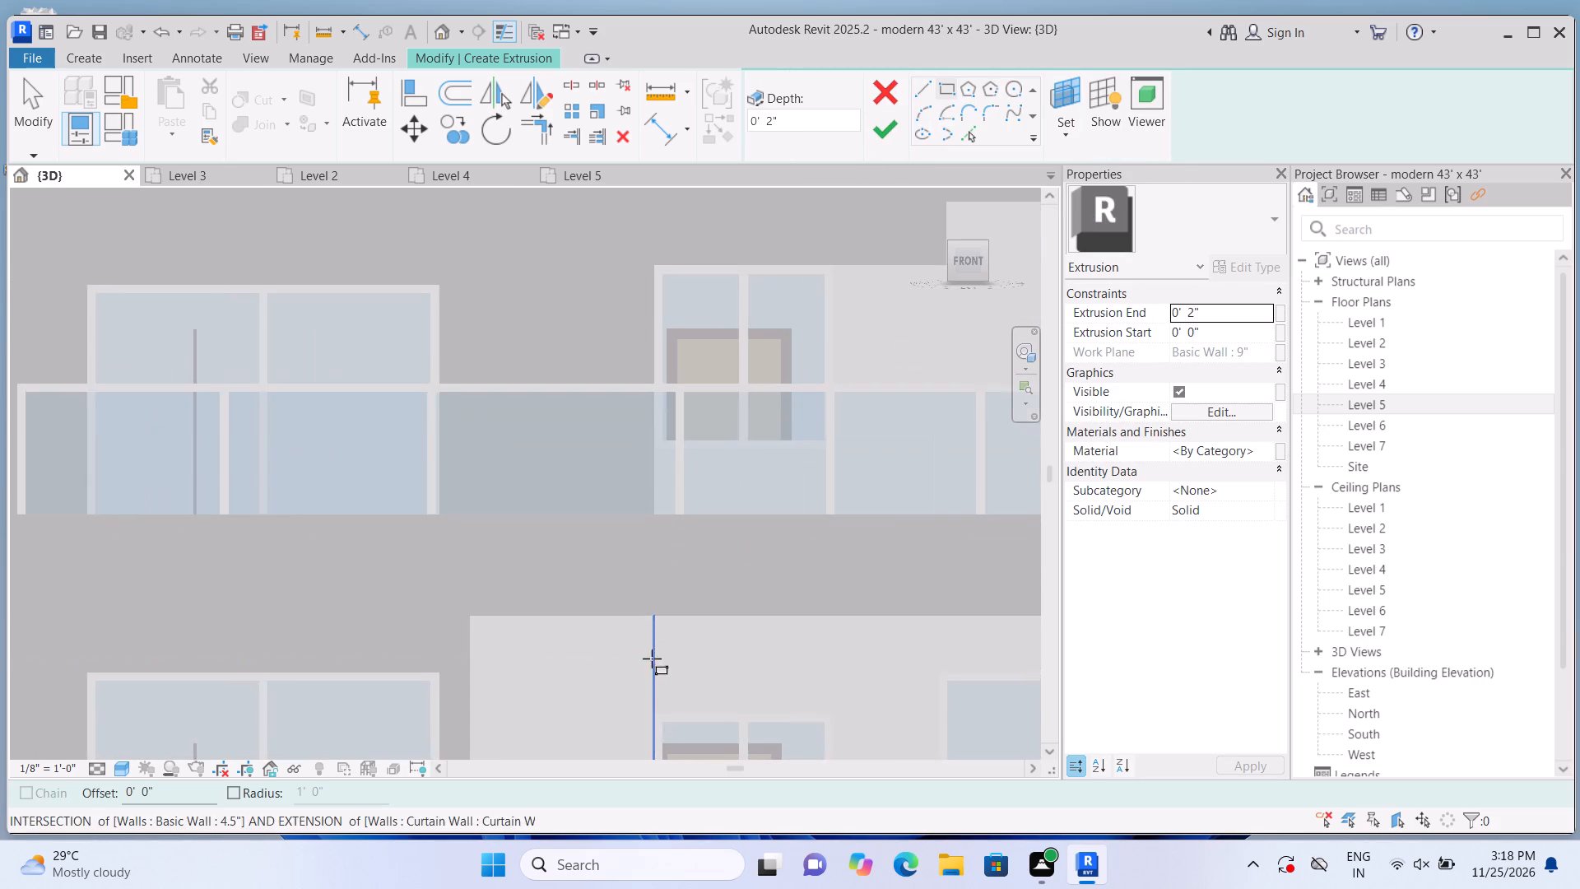
scroll(654, 649, up, 1)
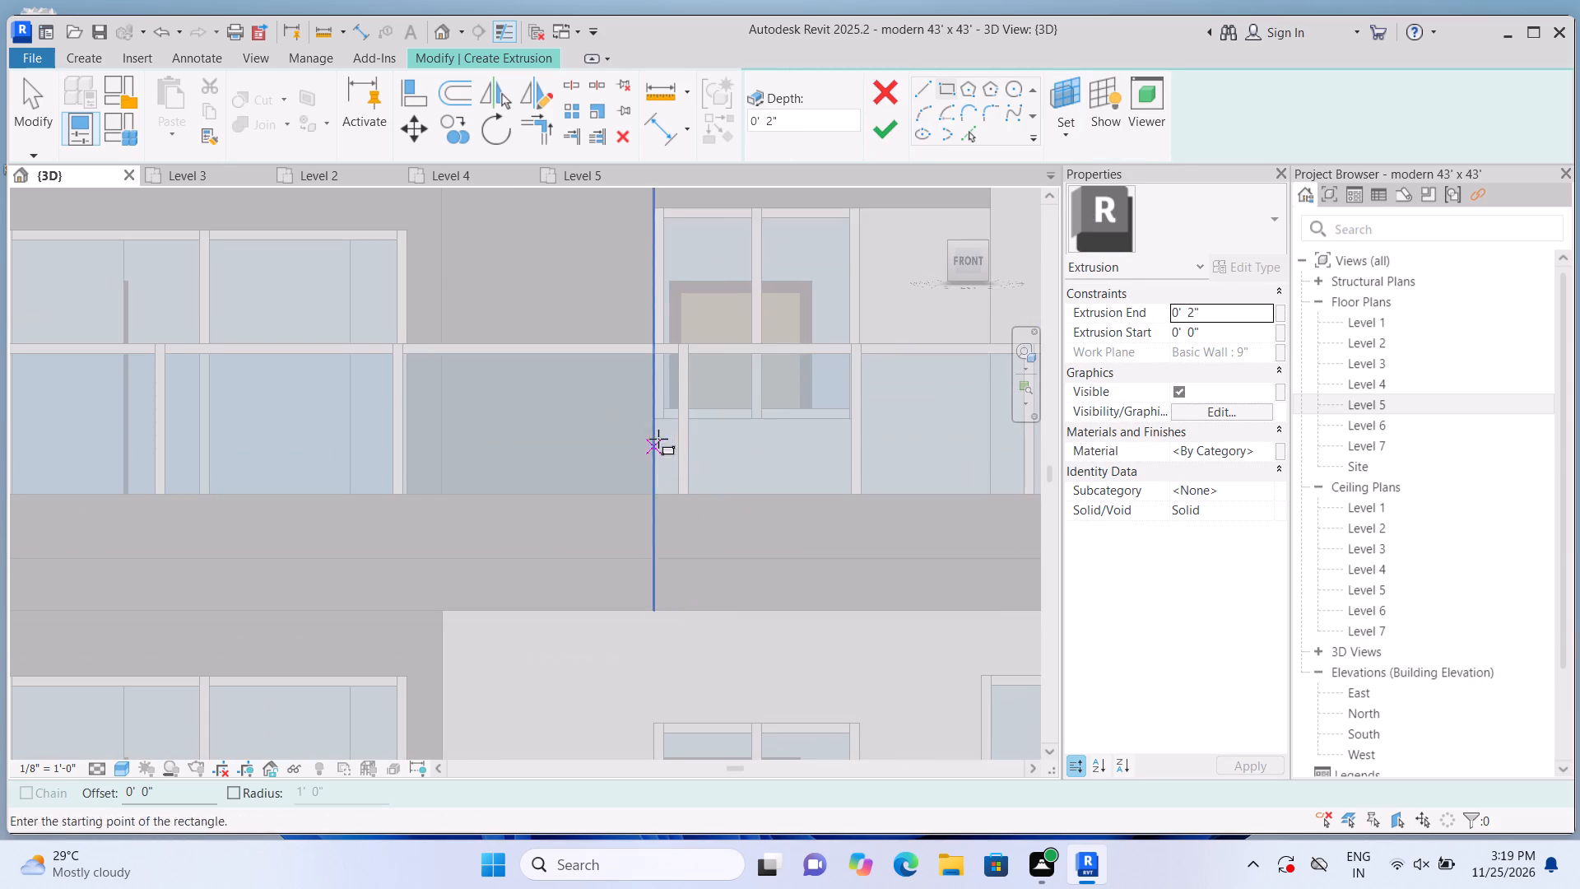
click(648, 417)
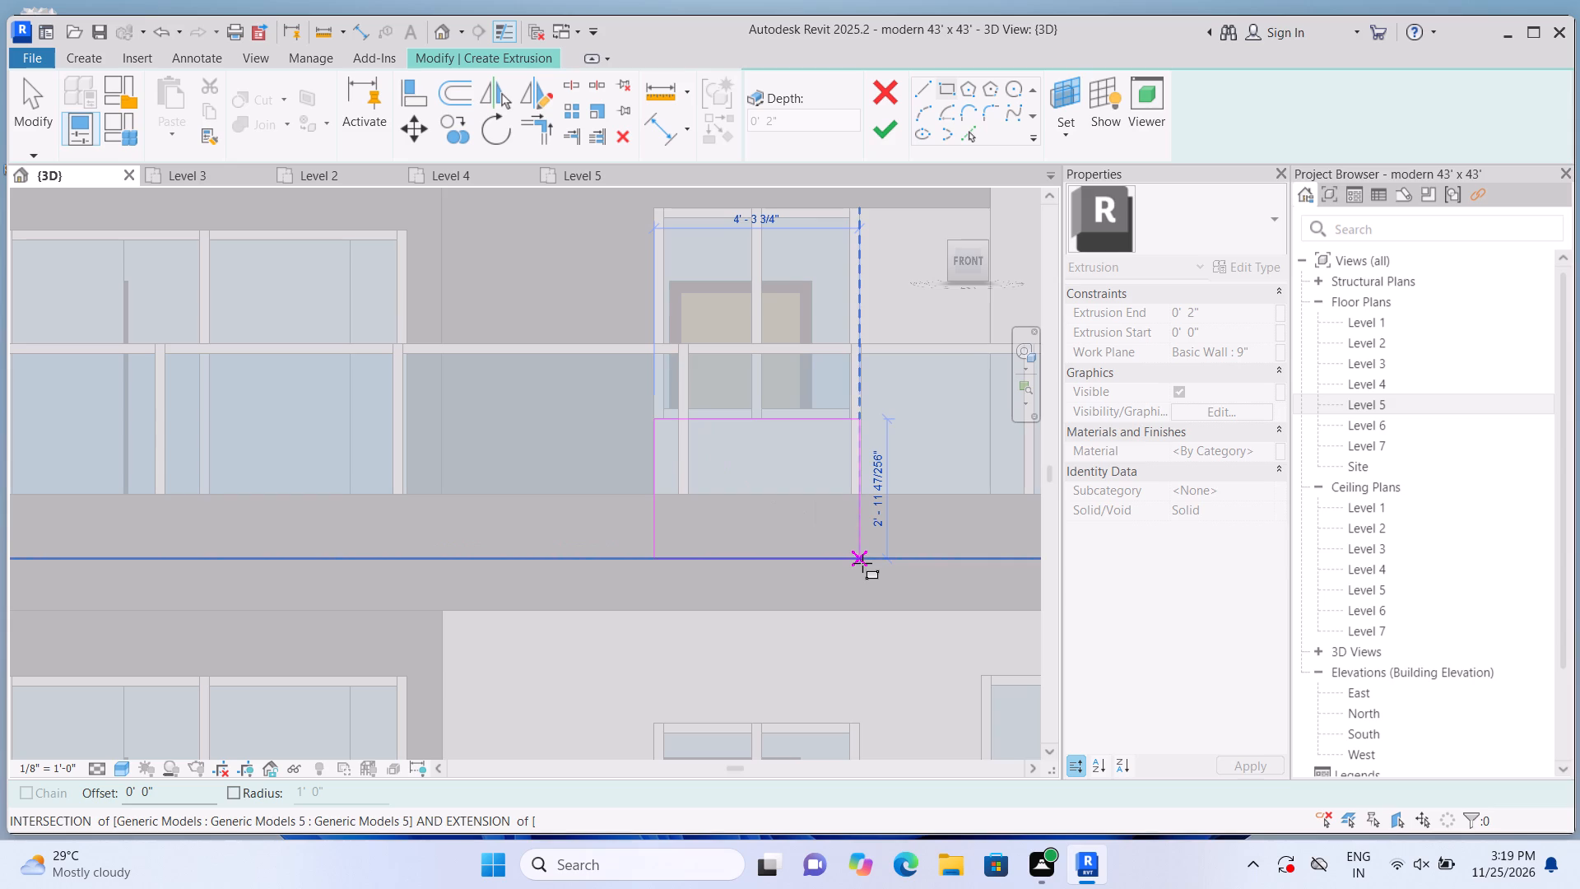
click(865, 563)
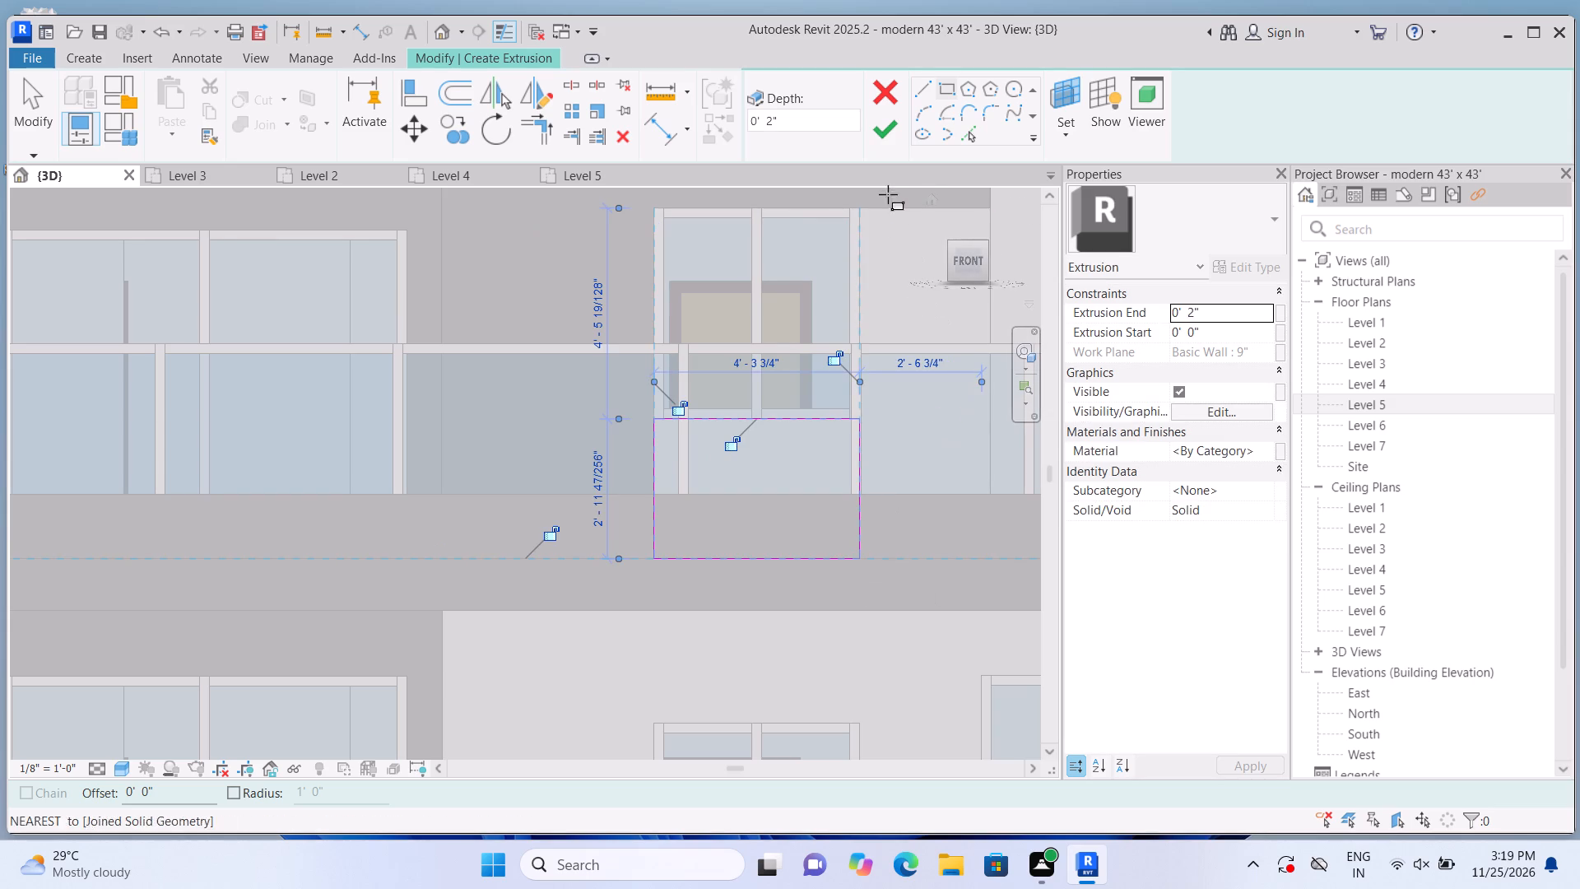
click(883, 142)
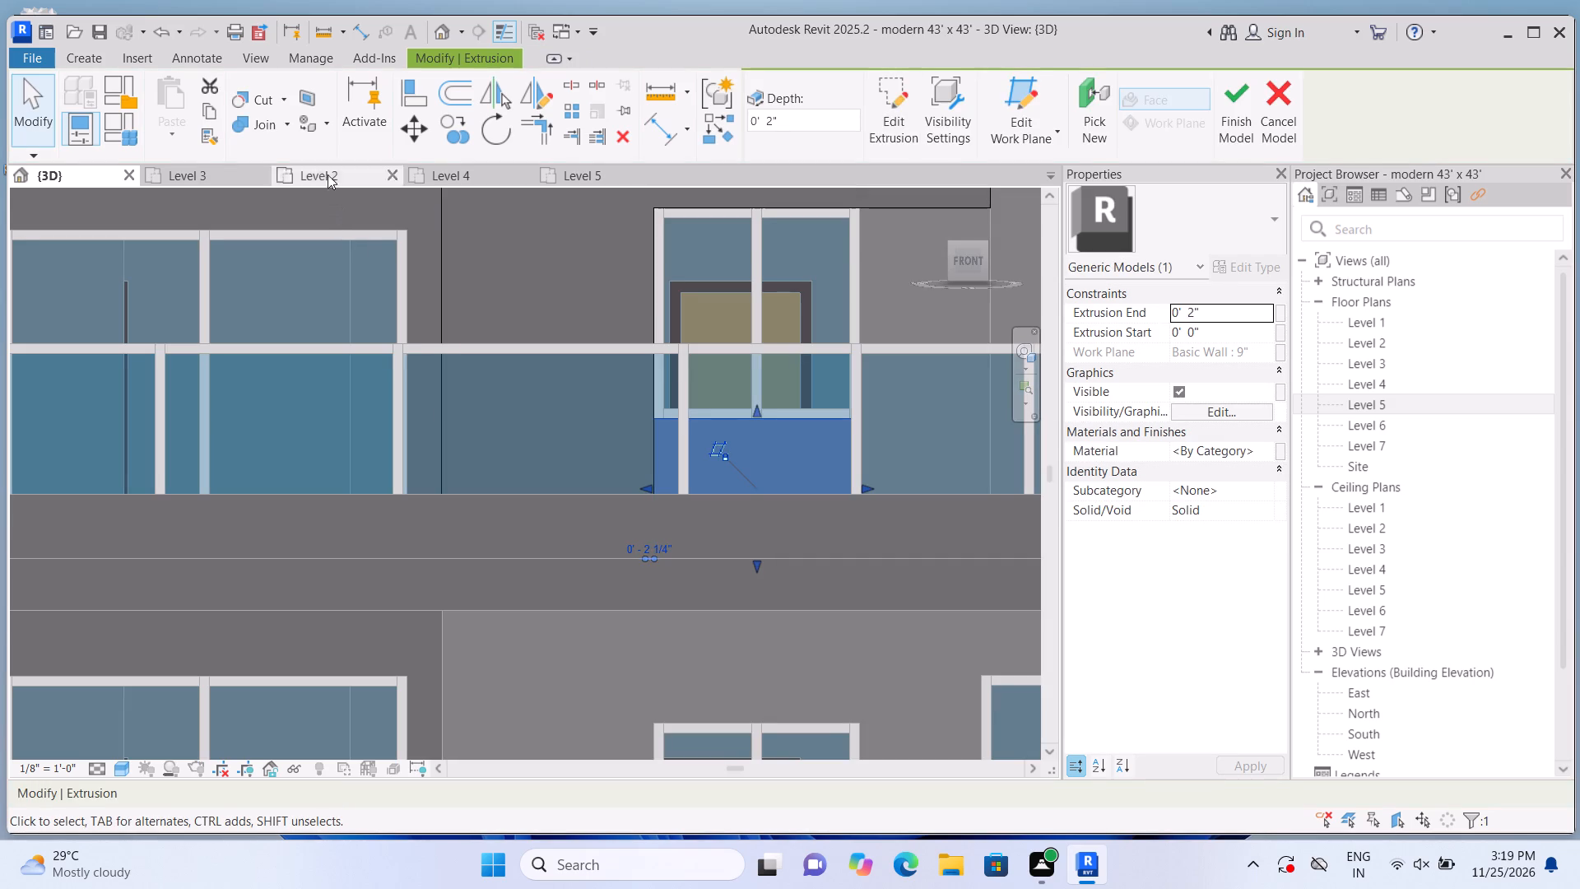
Join the panel below the upper-balcony window to the panel beside the window using Multiple Join.
click(288, 123)
click(303, 150)
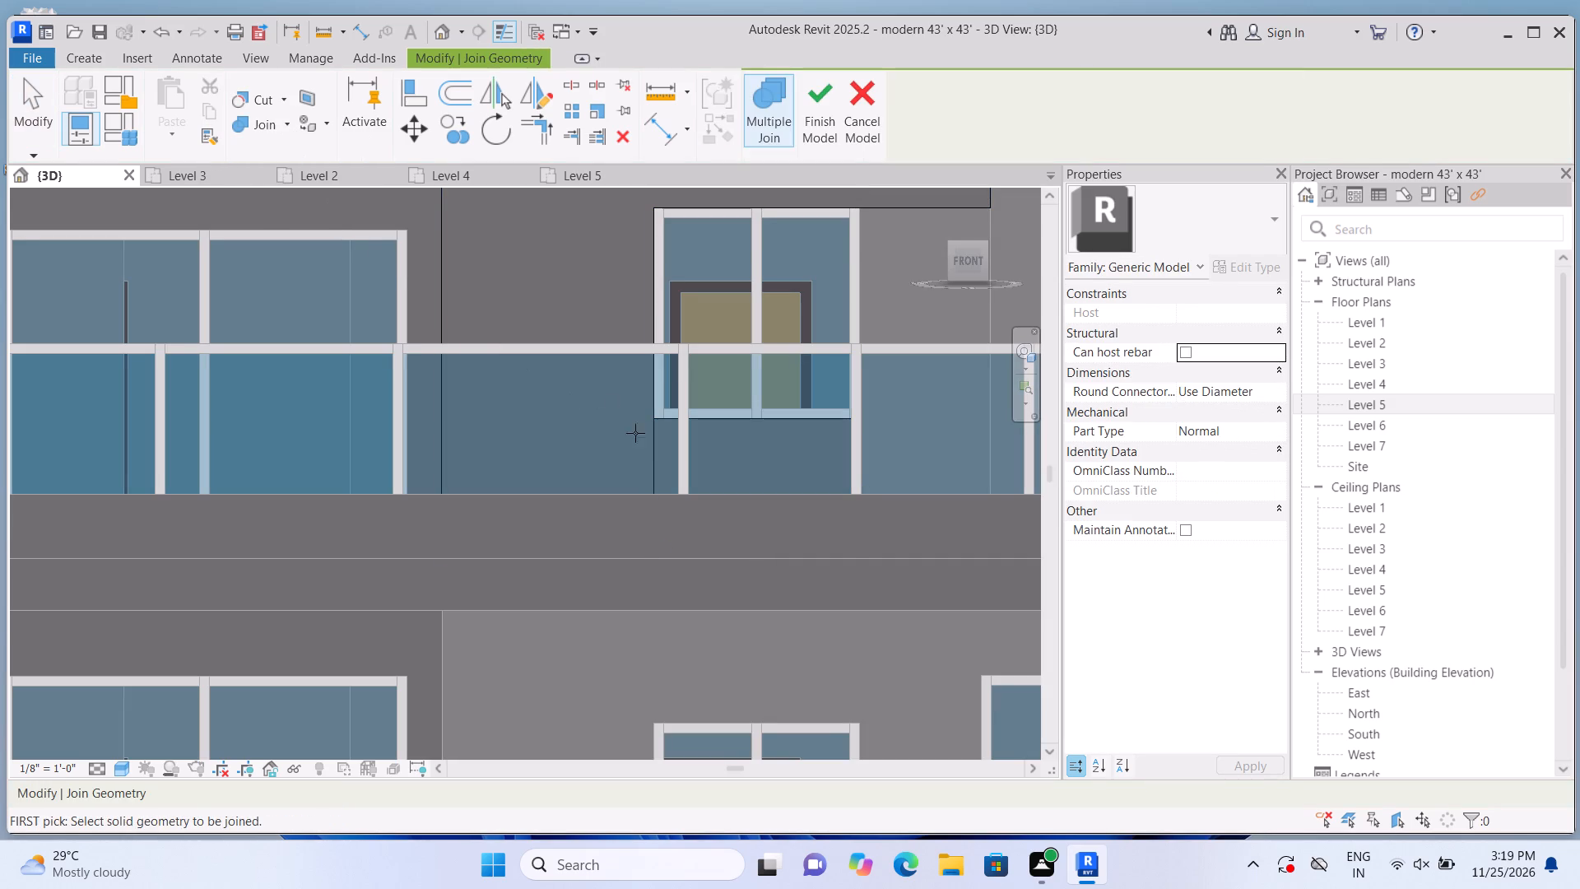
click(655, 461)
click(609, 457)
Extrude a 2" rectangular panel, about 2'-9" by 7'-4 1/4", beside the small upper-balcony window, on the side away from the wide glazing.
scroll(562, 528, down, 2)
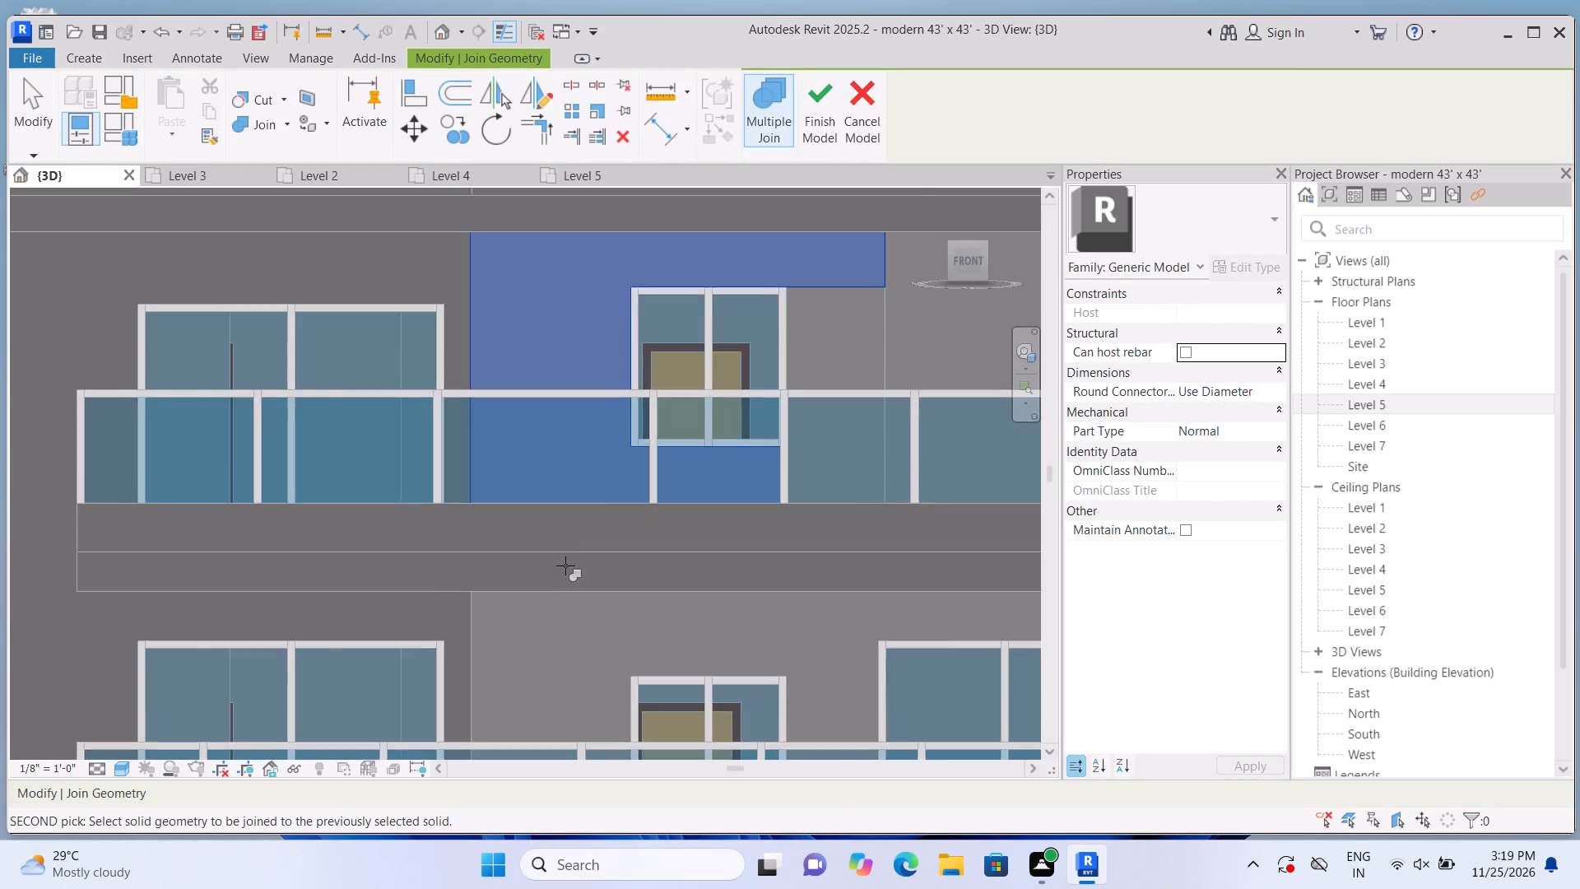
scroll(566, 566, down, 3)
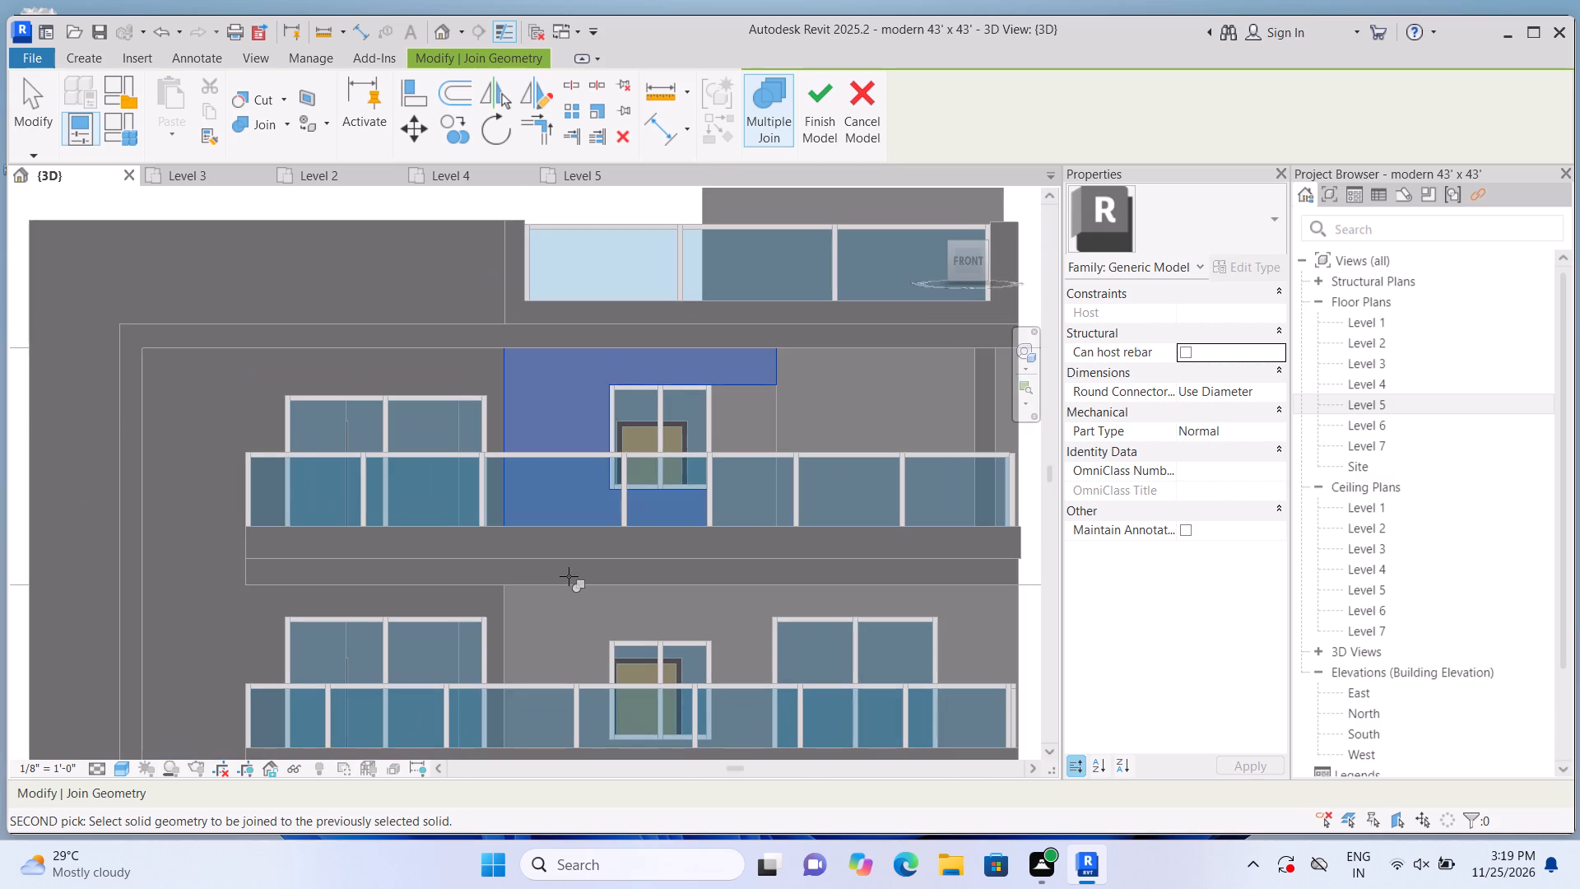
click(104, 60)
click(174, 105)
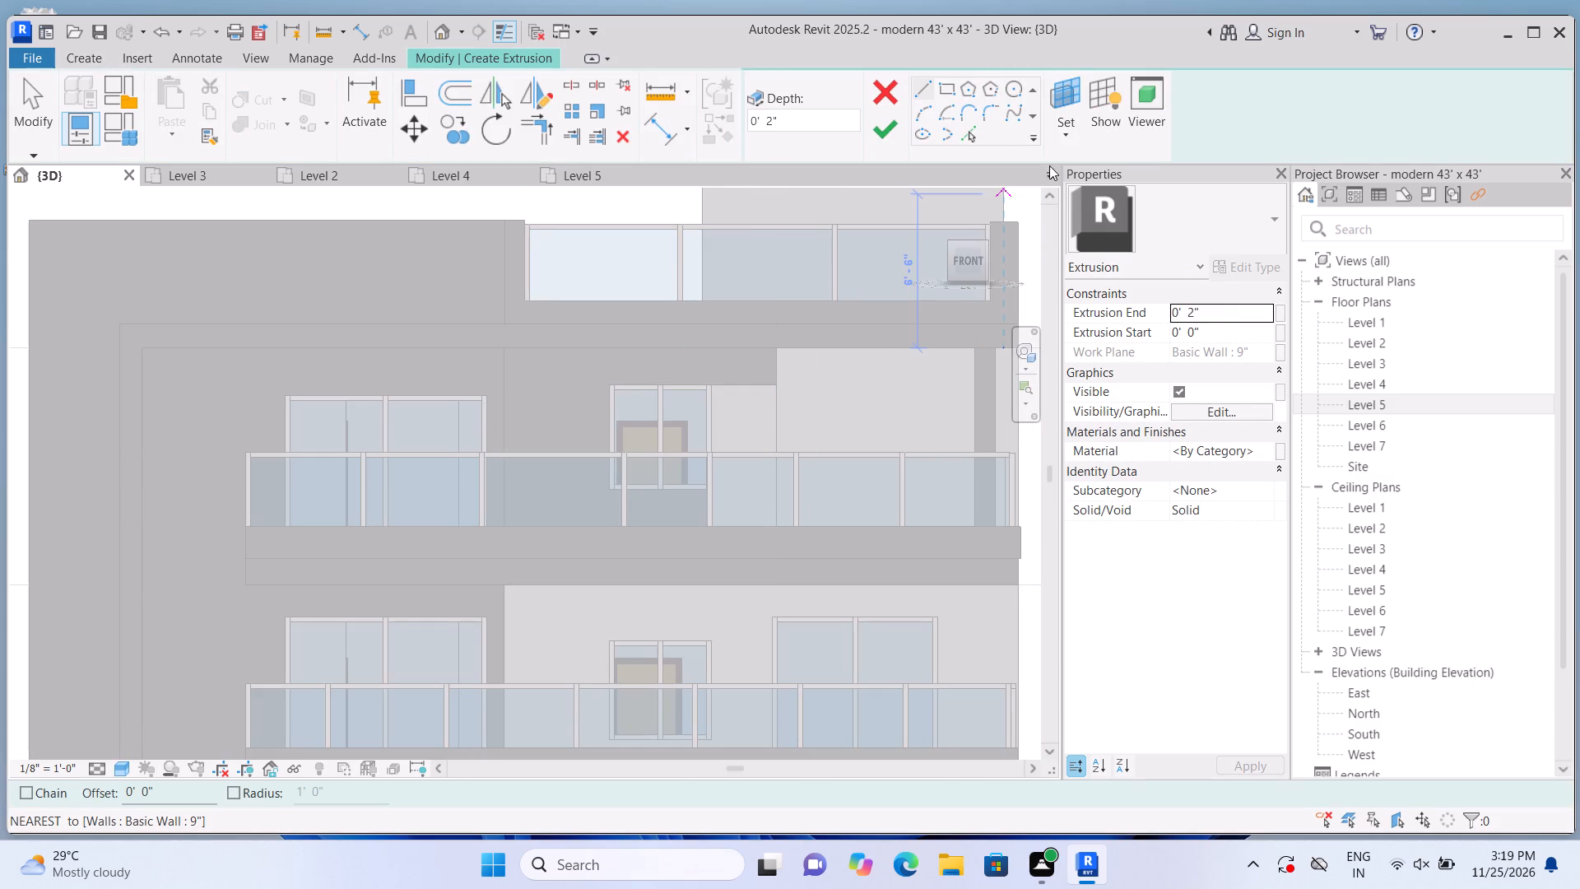
click(1070, 140)
click(1082, 207)
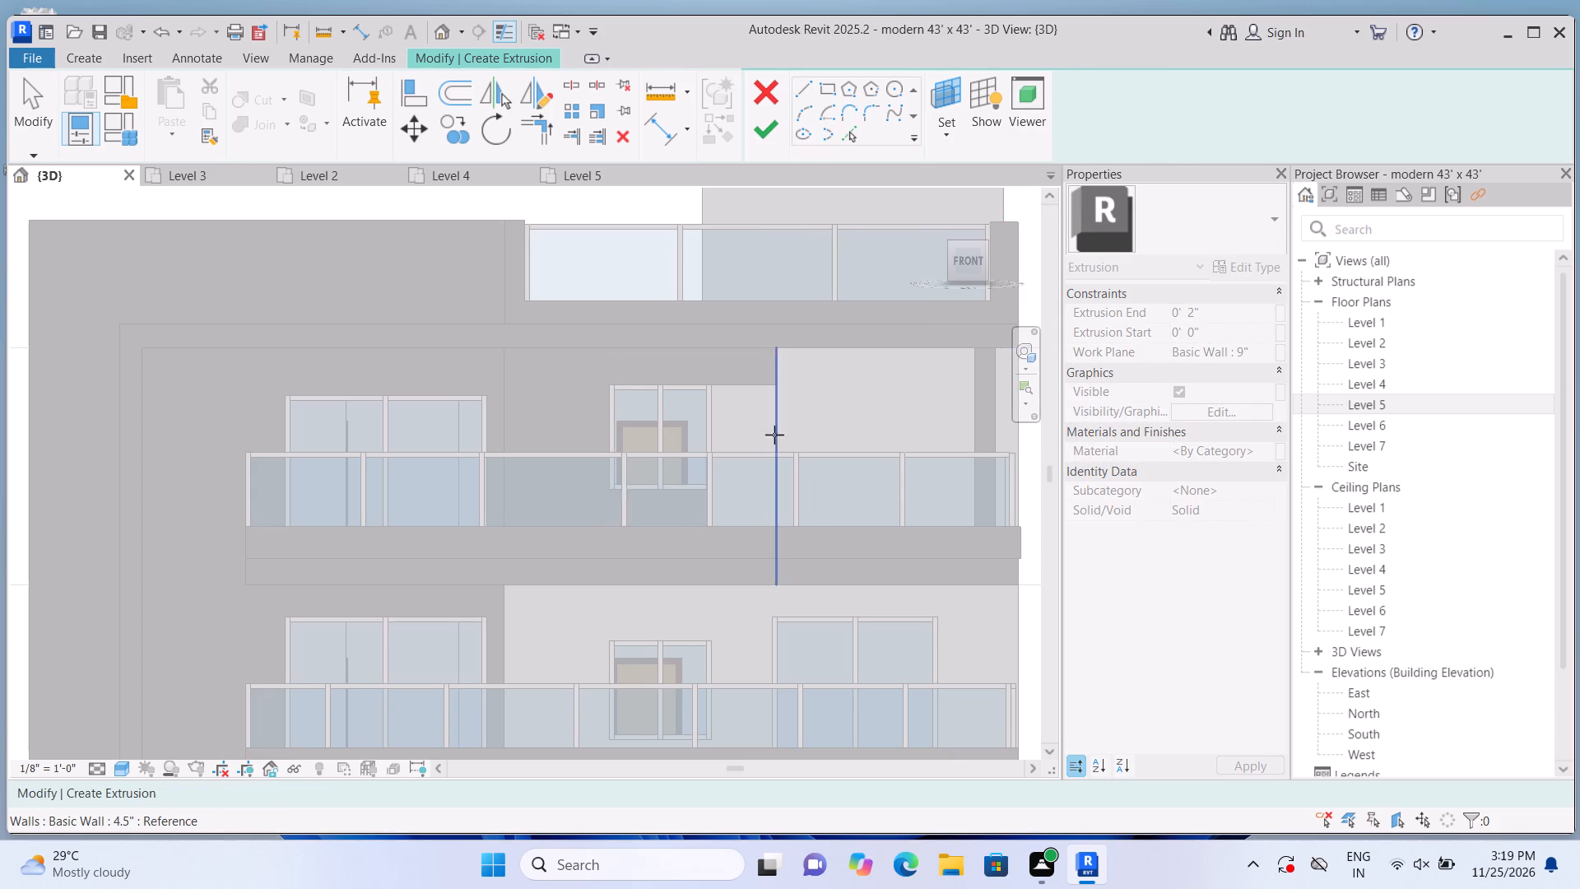
click(731, 434)
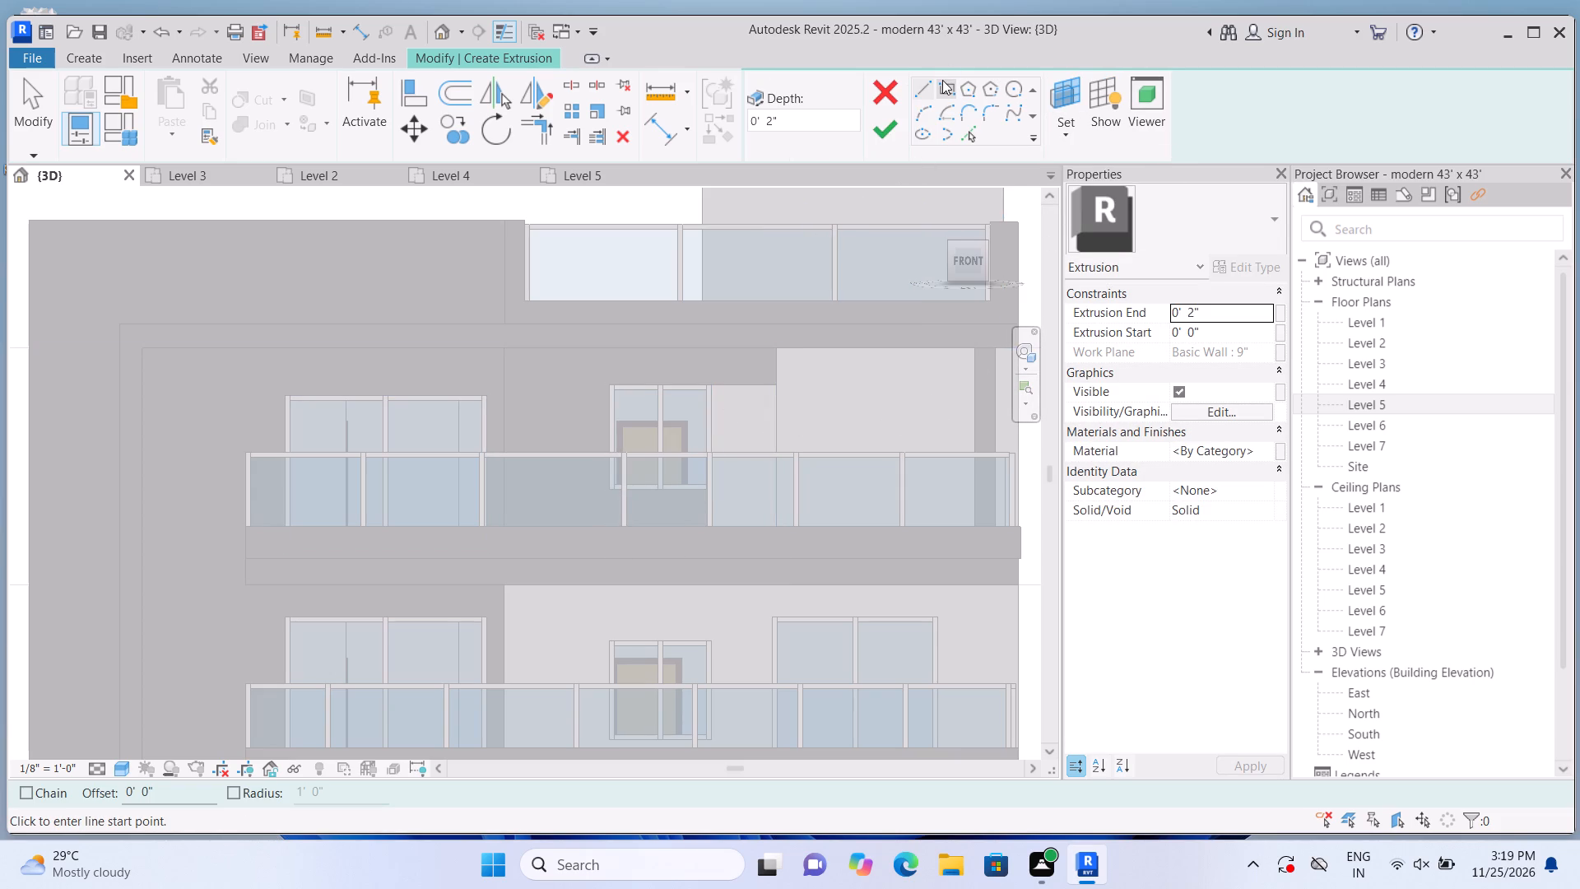
click(942, 82)
scroll(760, 354, up, 3)
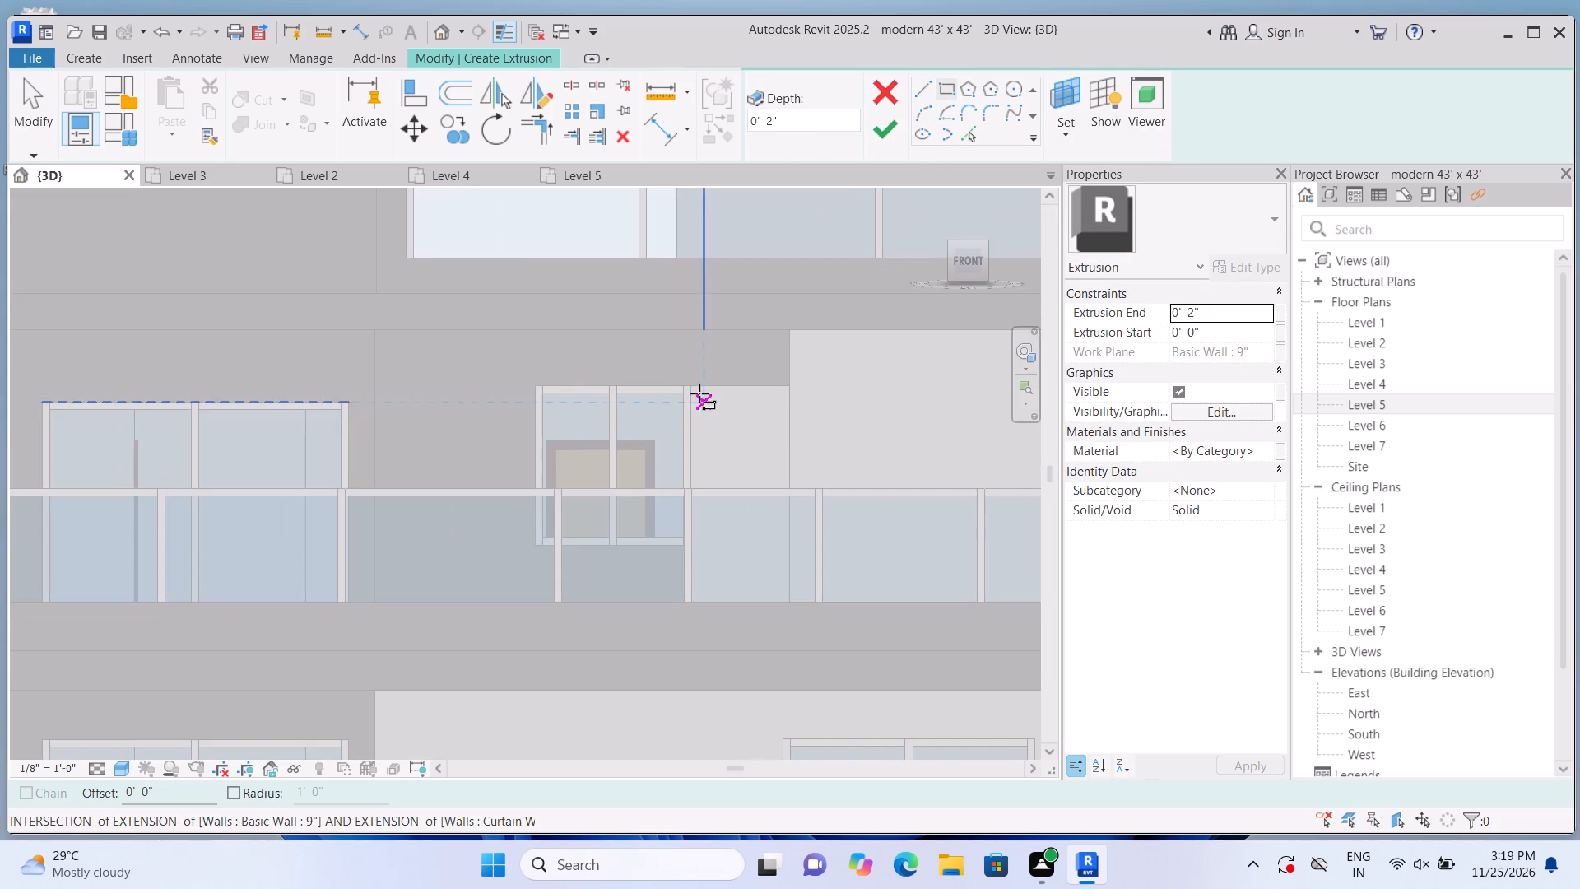
click(699, 386)
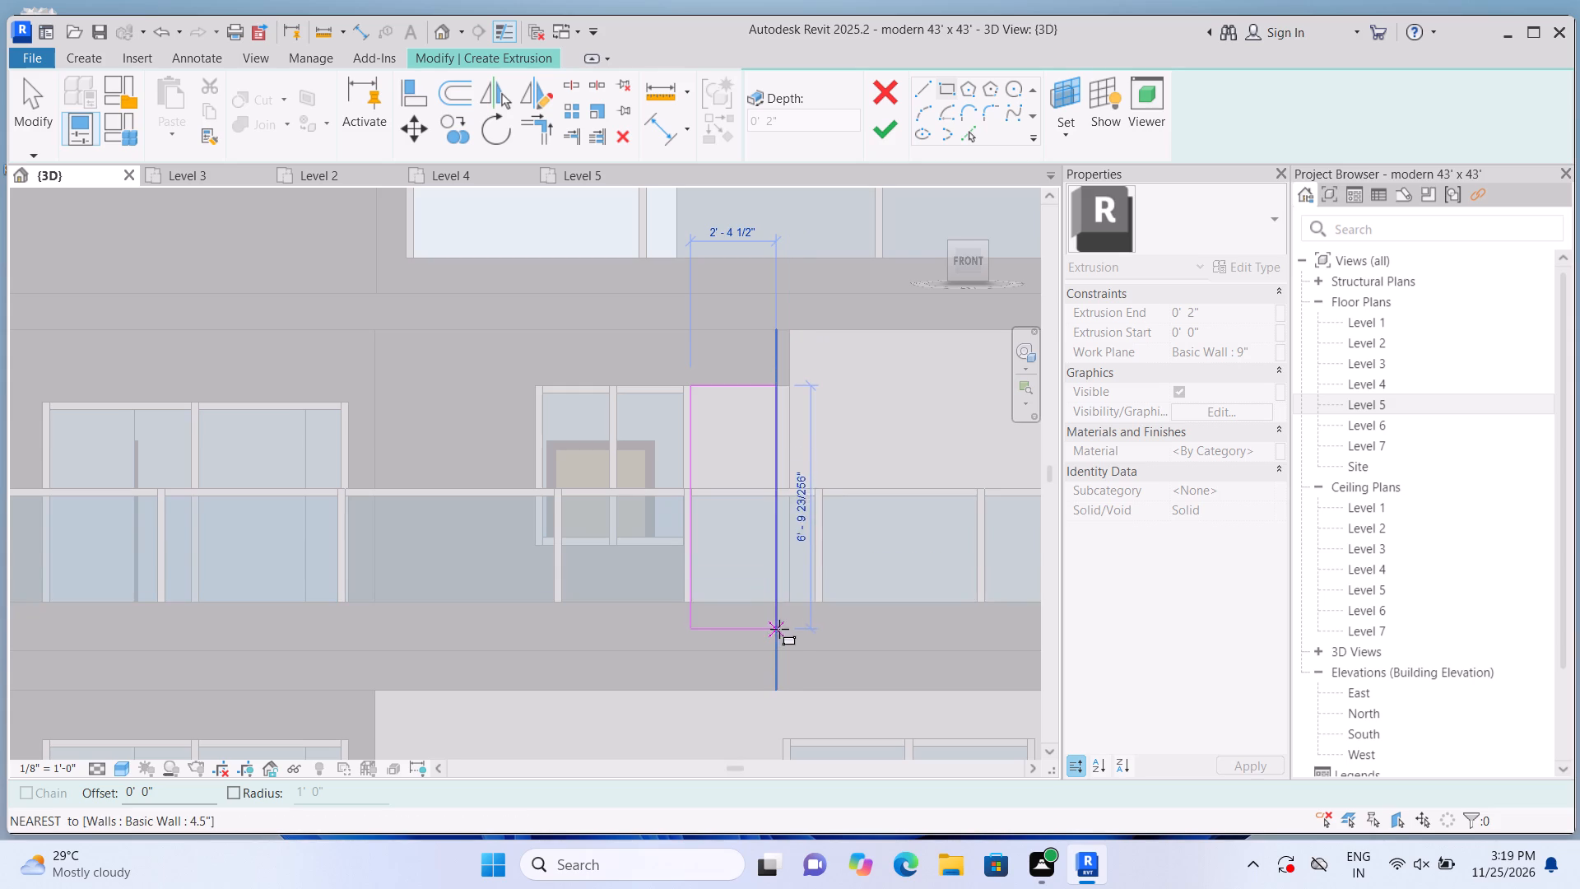
click(789, 647)
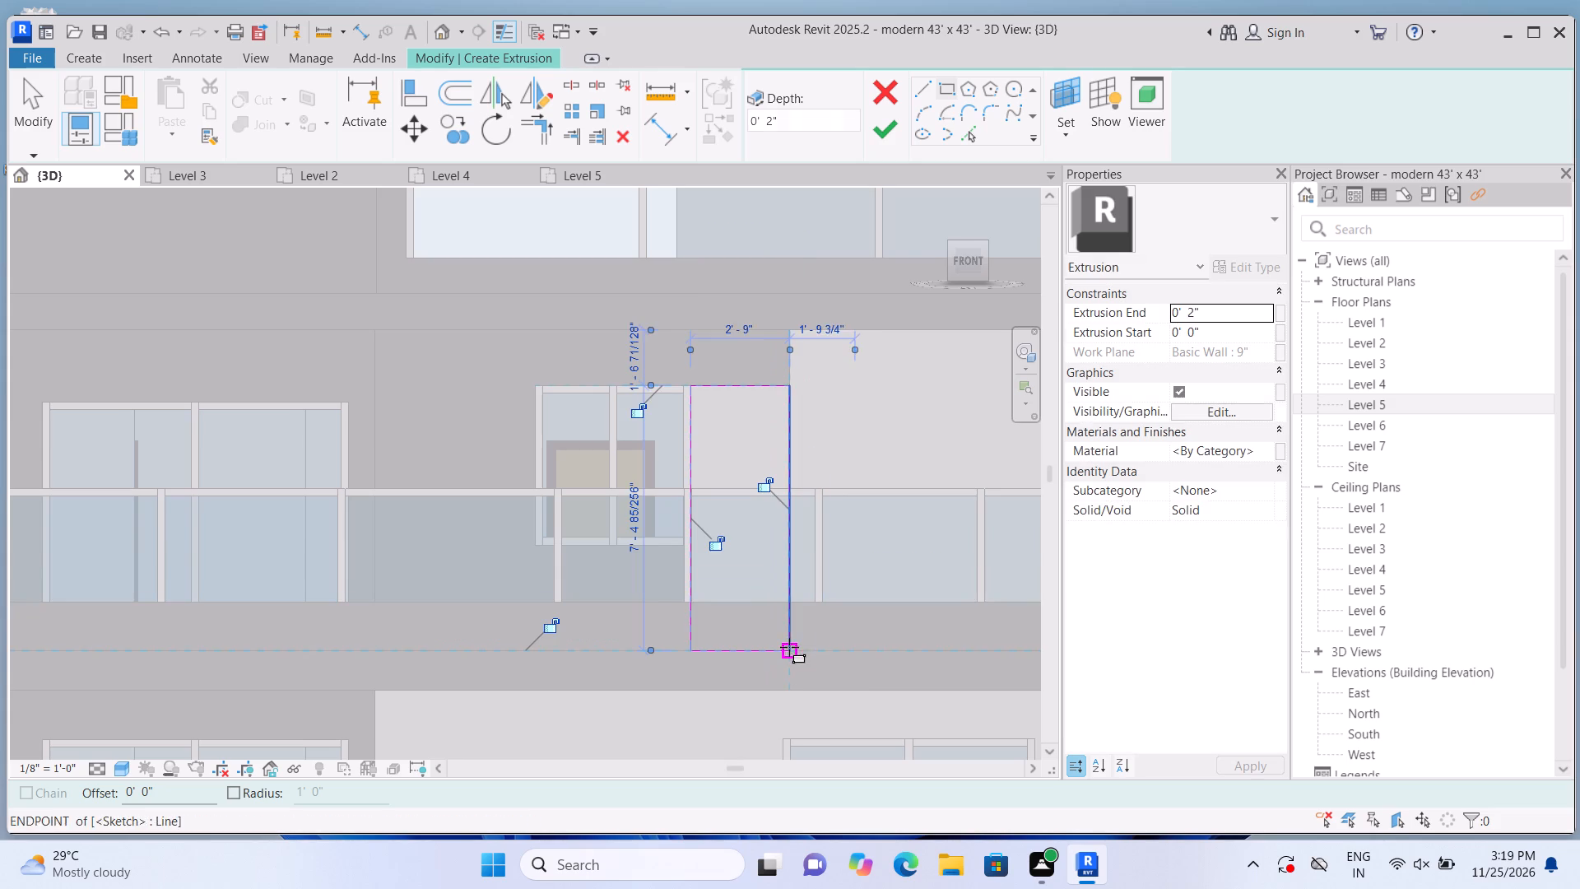
click(876, 125)
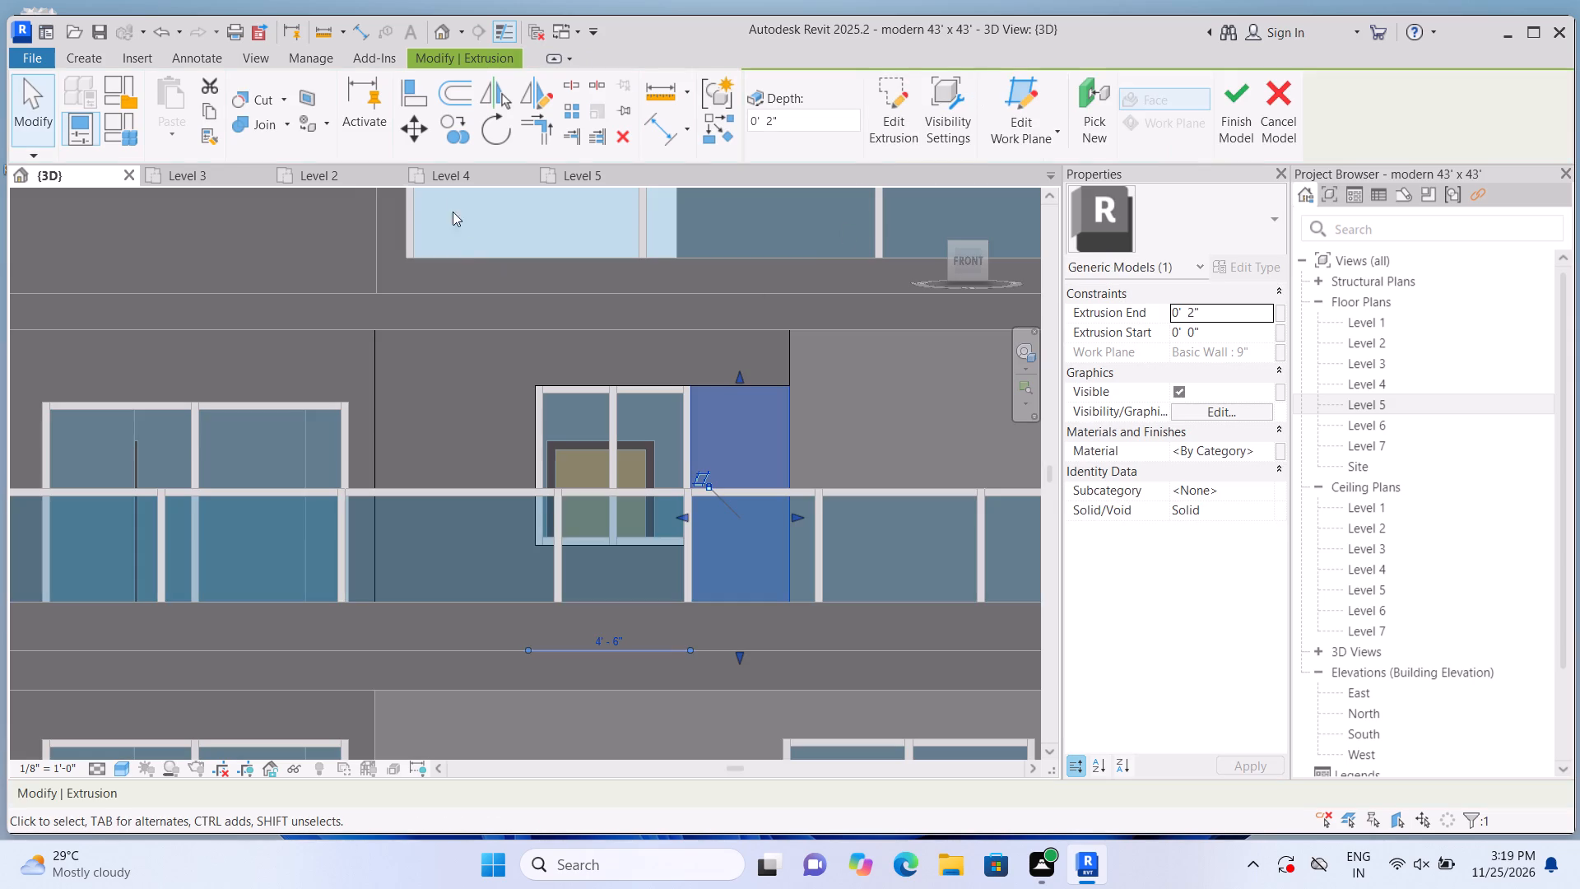
Join the joined panels around the upper-balcony window to the narrow panel on its other side using Multiple Join.
click(290, 123)
click(304, 149)
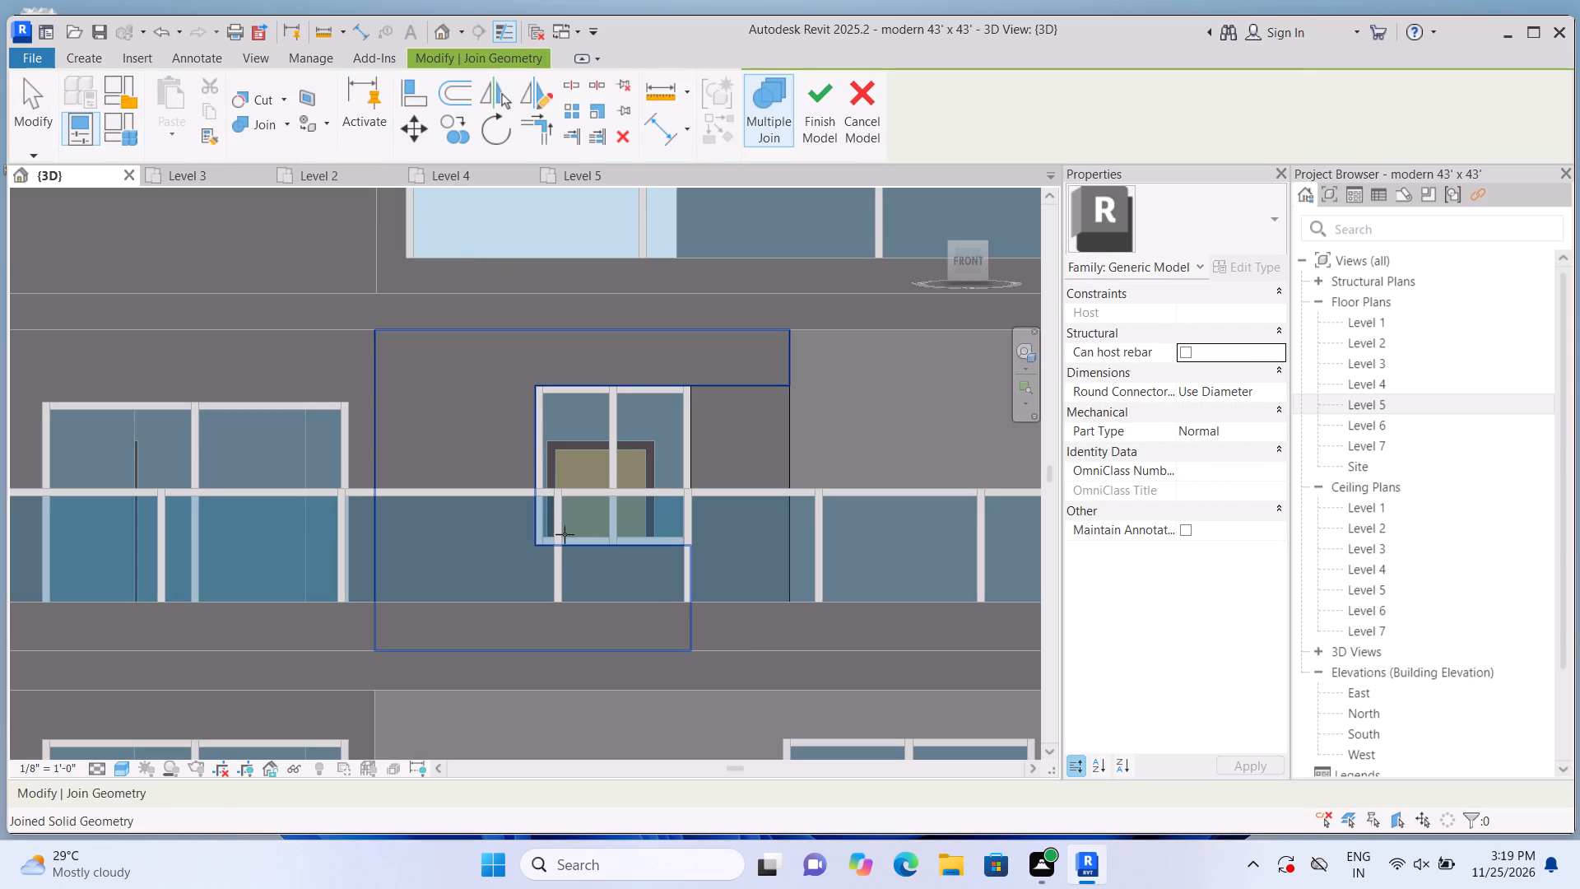
click(657, 591)
click(720, 588)
scroll(741, 477, down, 2)
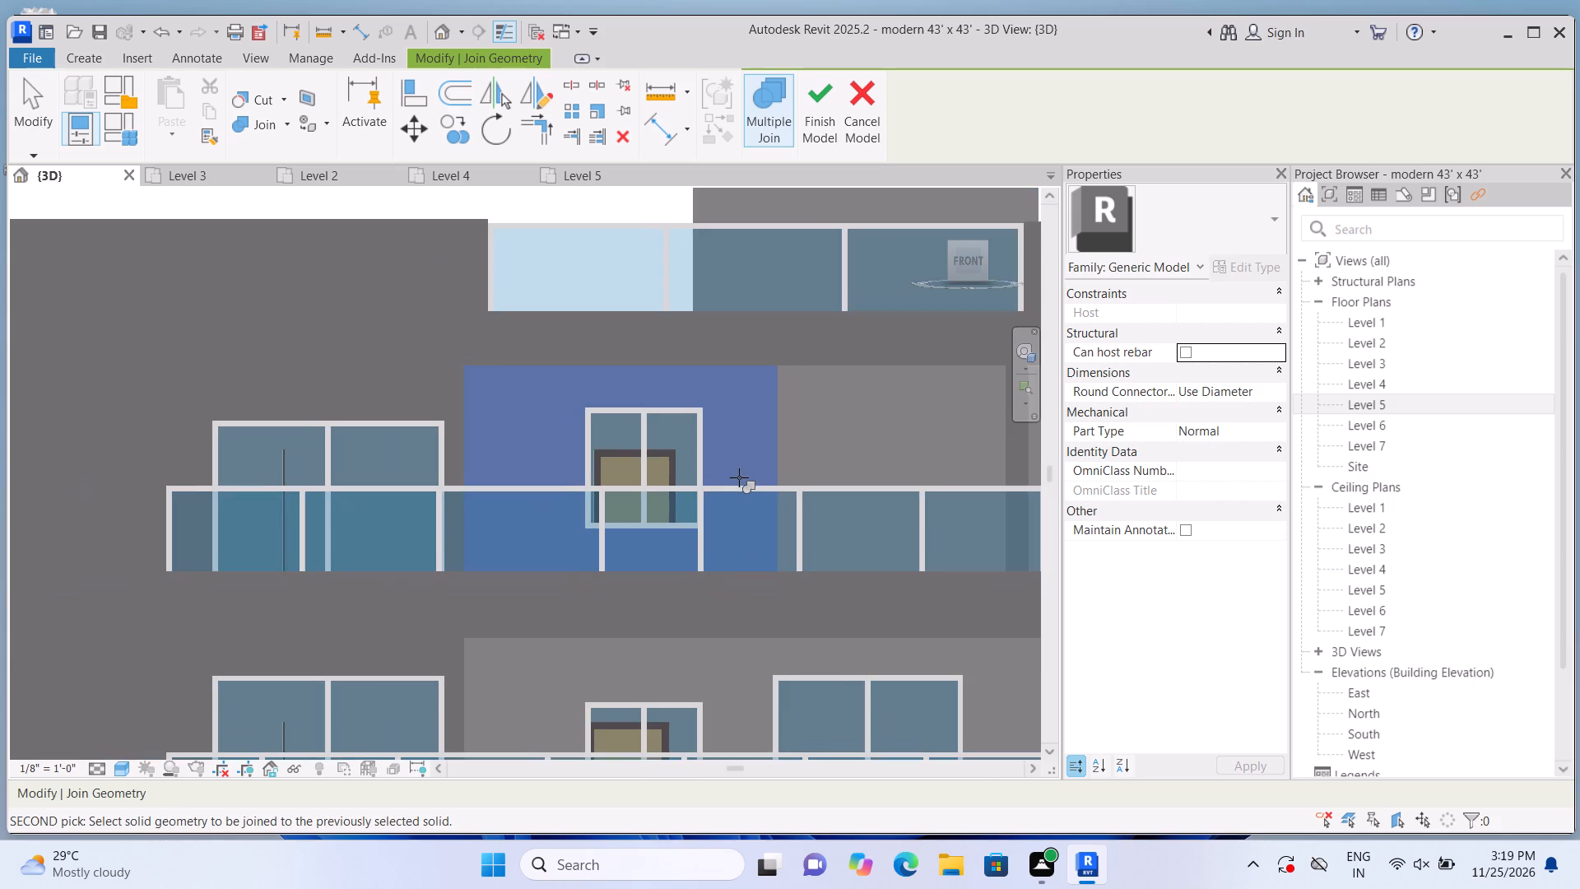
key(Escape)
scroll(739, 468, down, 5)
middle_drag(721, 553, 671, 440)
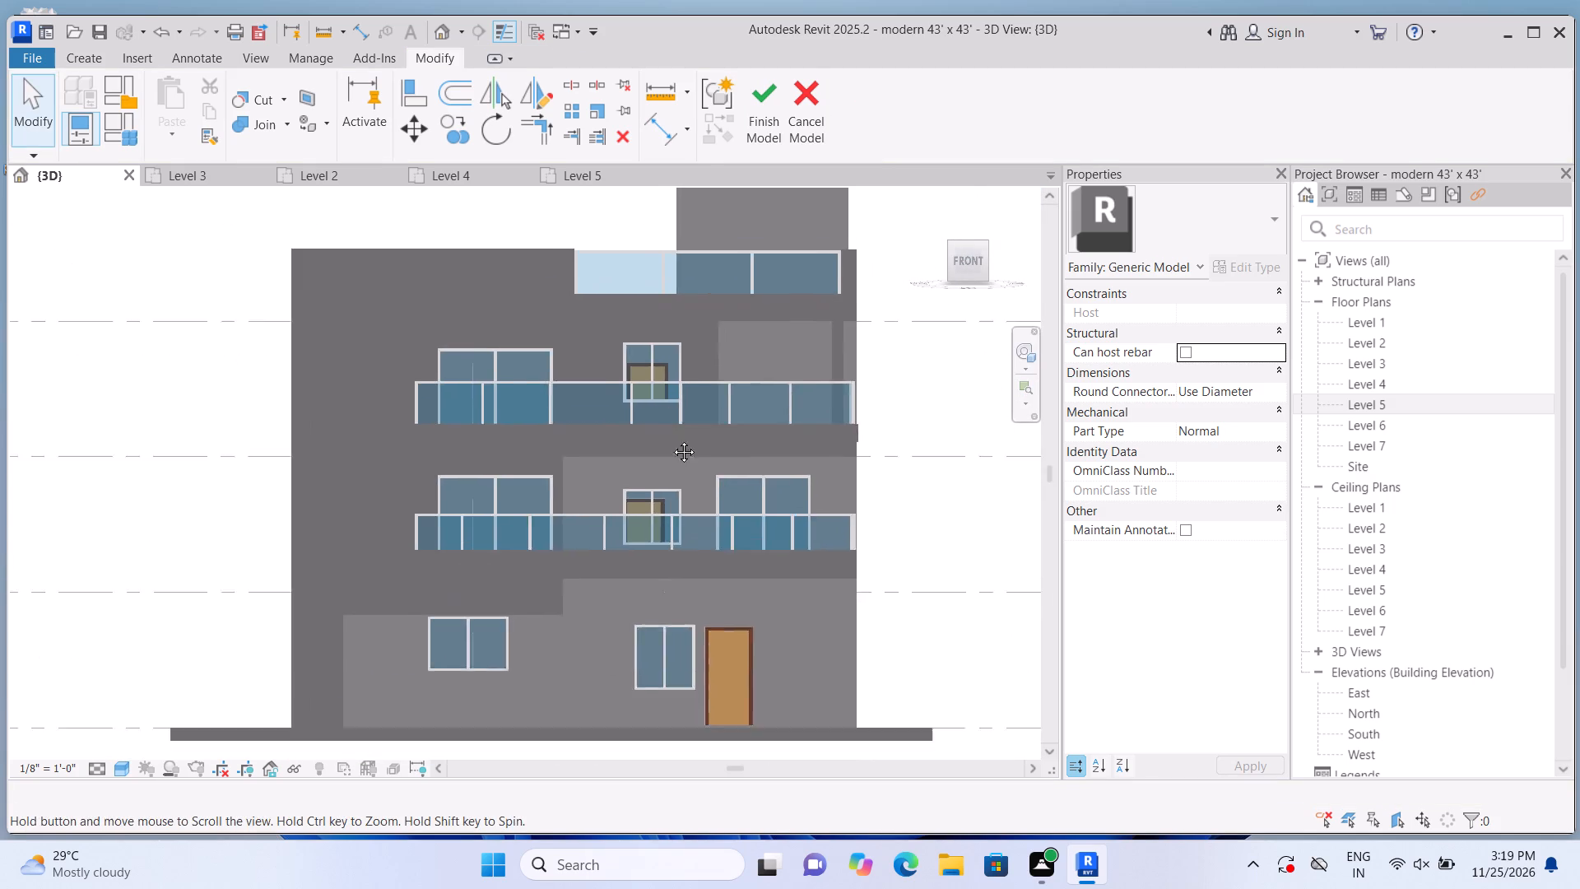
middle_drag(671, 440, 661, 426)
middle_drag(925, 501, 919, 566)
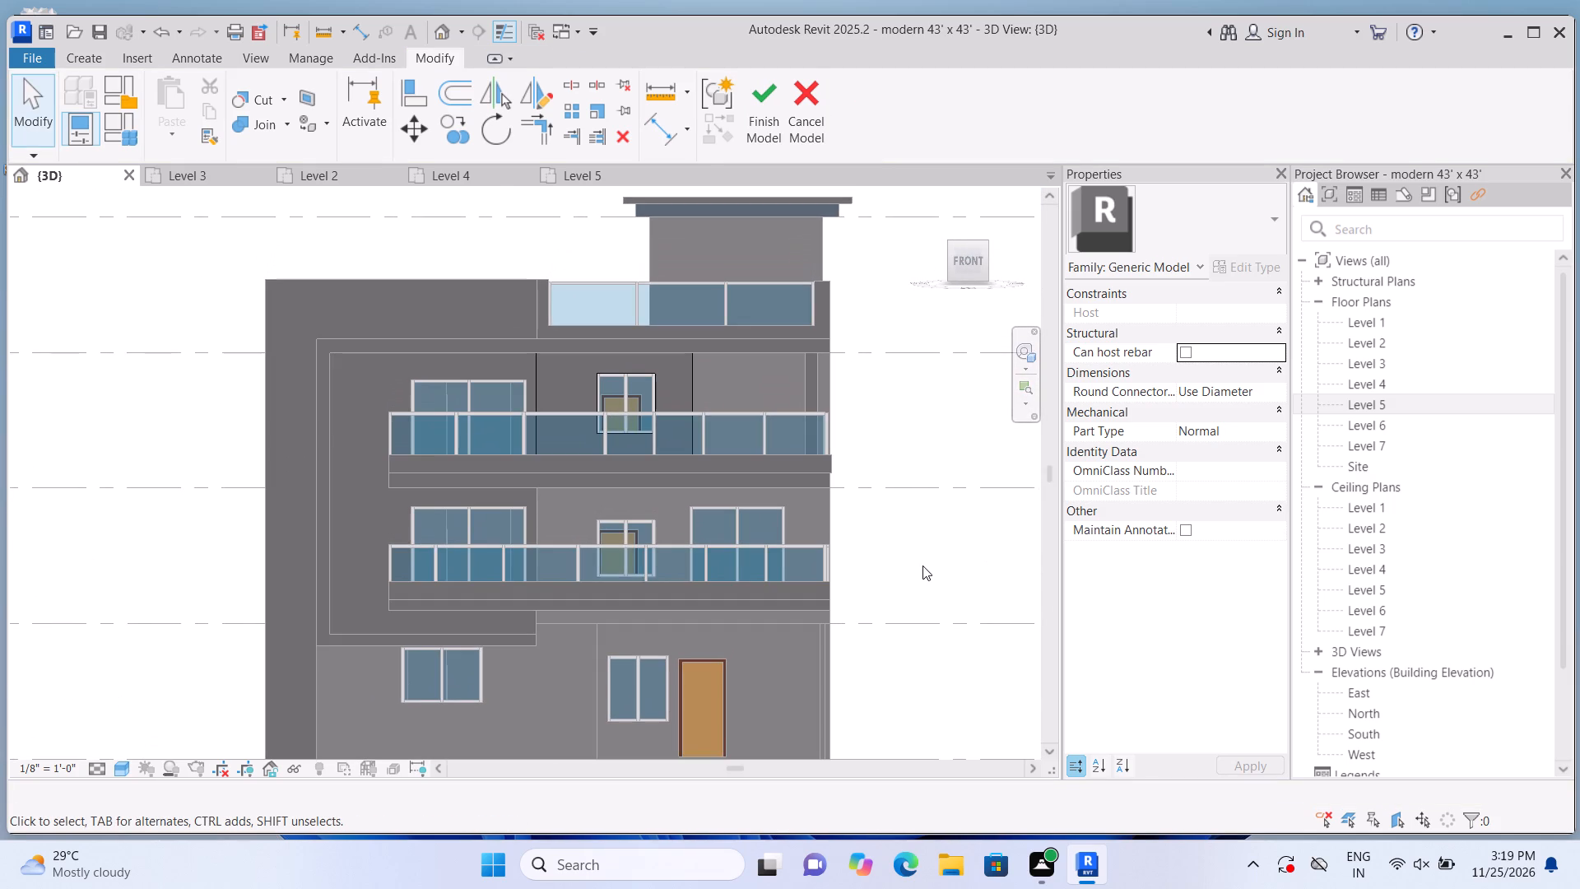
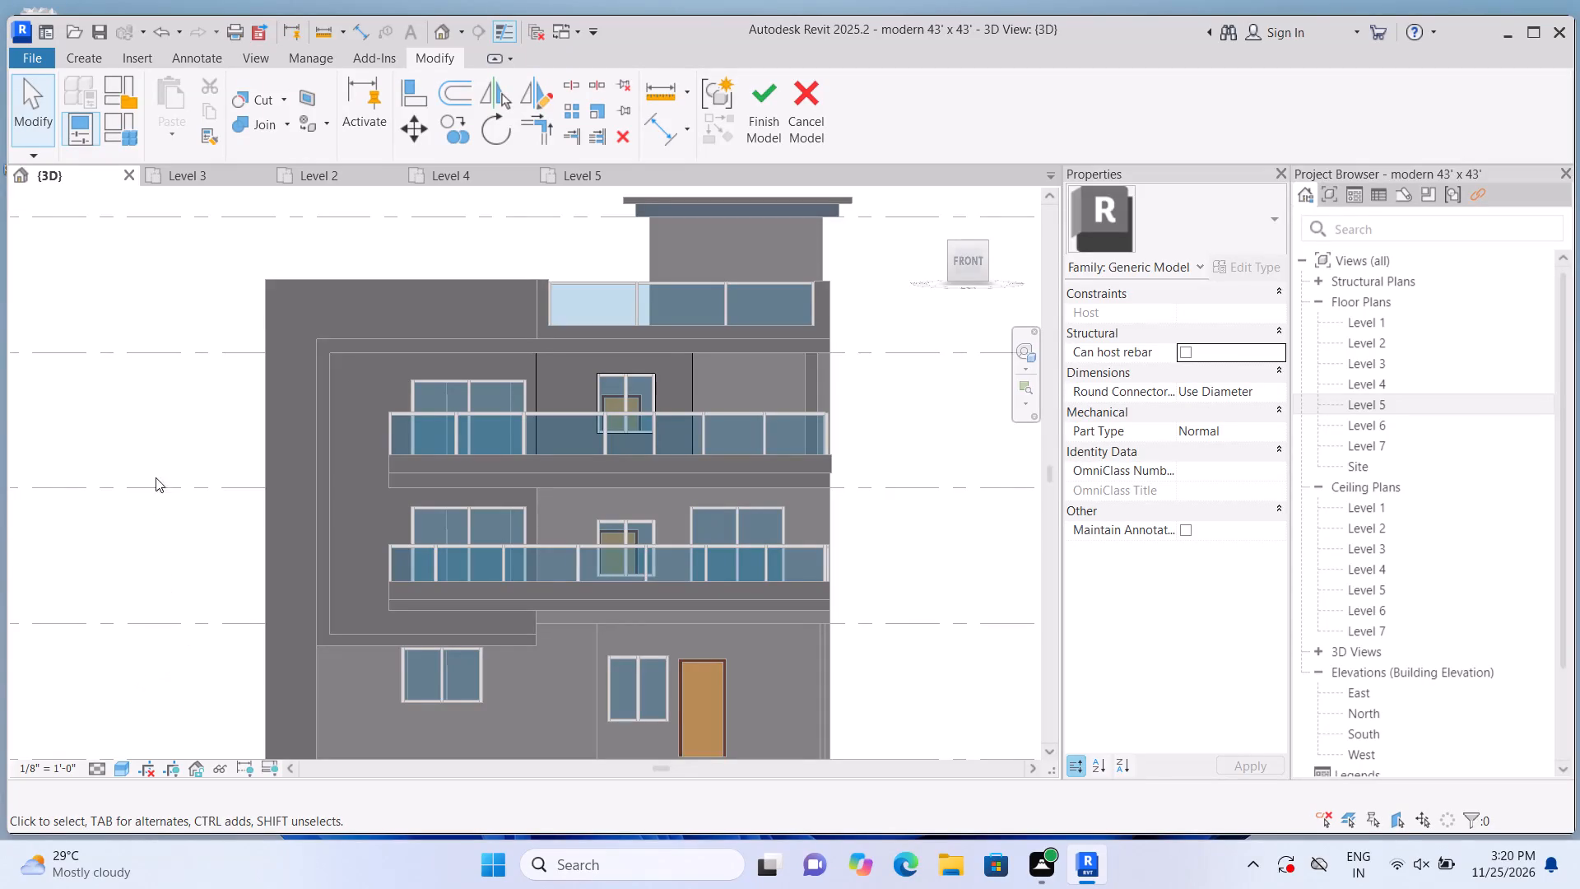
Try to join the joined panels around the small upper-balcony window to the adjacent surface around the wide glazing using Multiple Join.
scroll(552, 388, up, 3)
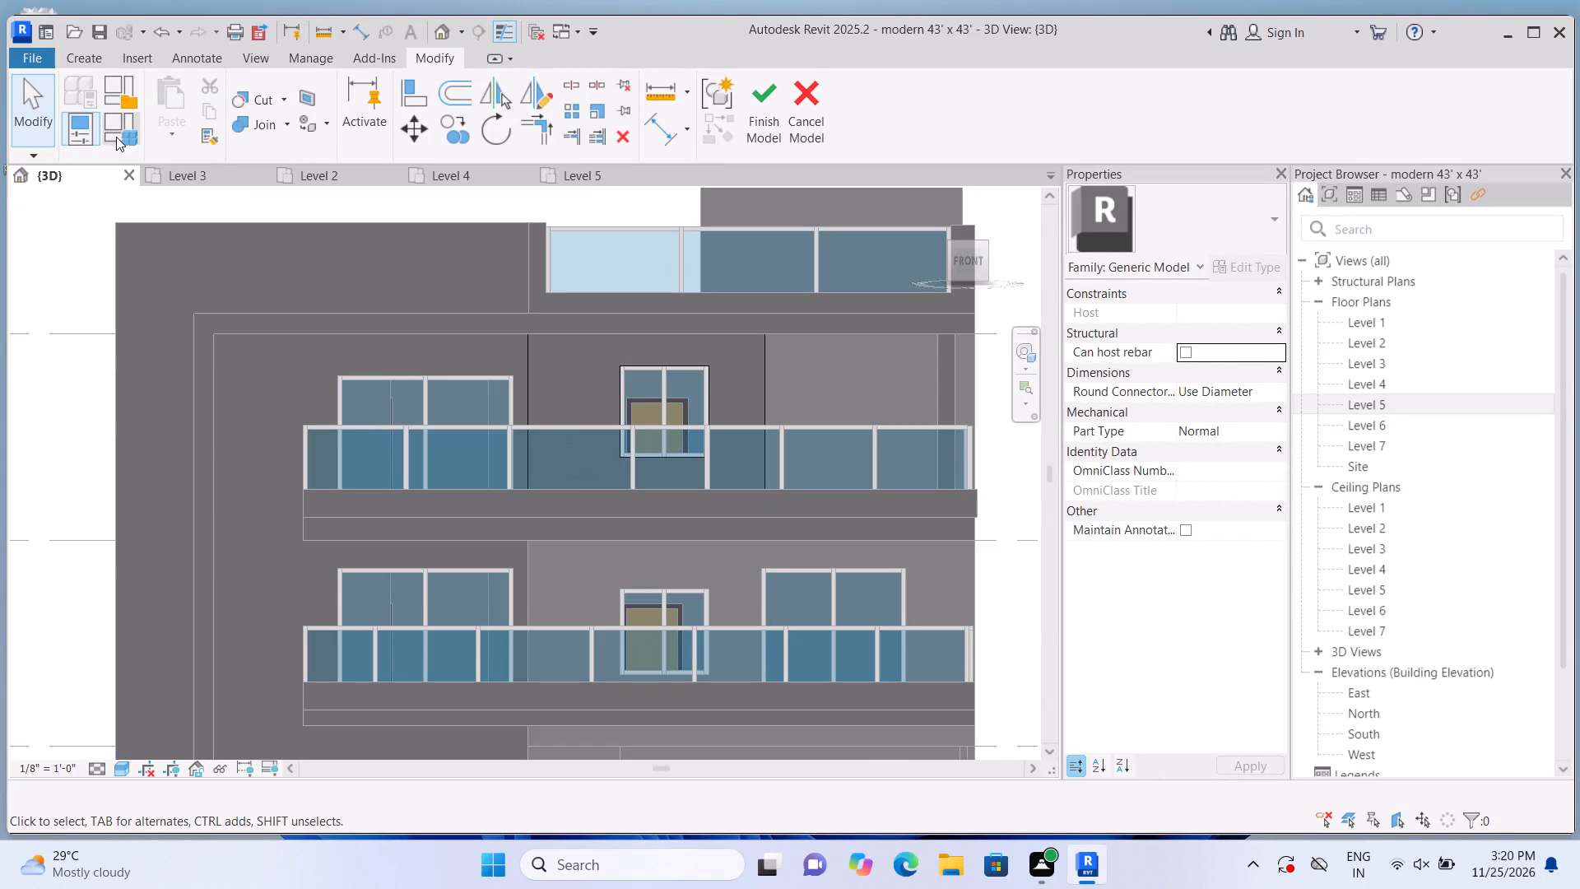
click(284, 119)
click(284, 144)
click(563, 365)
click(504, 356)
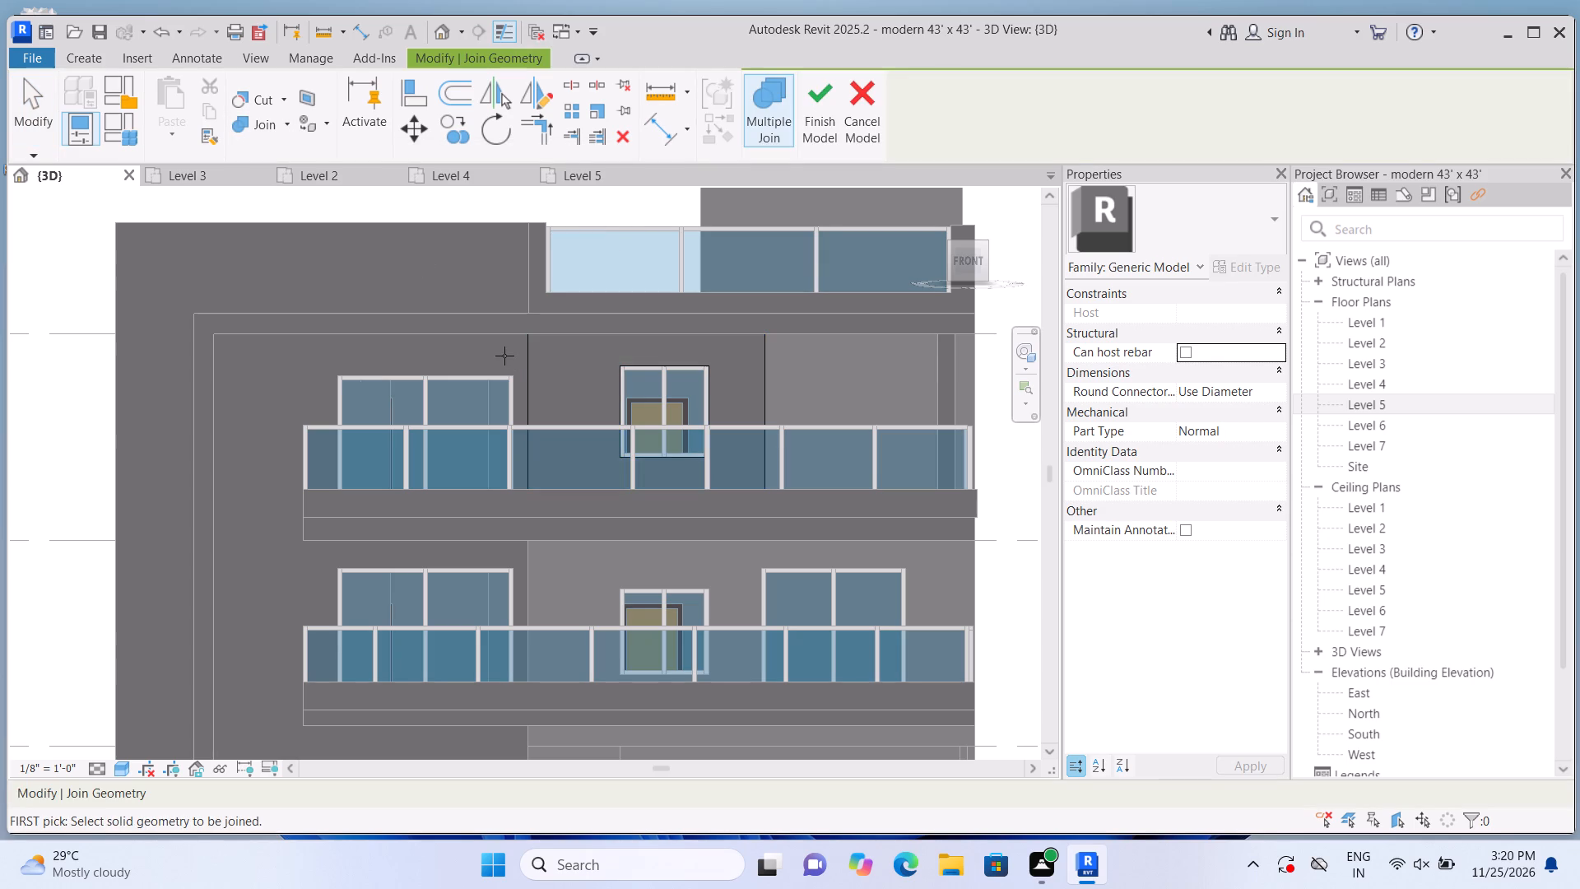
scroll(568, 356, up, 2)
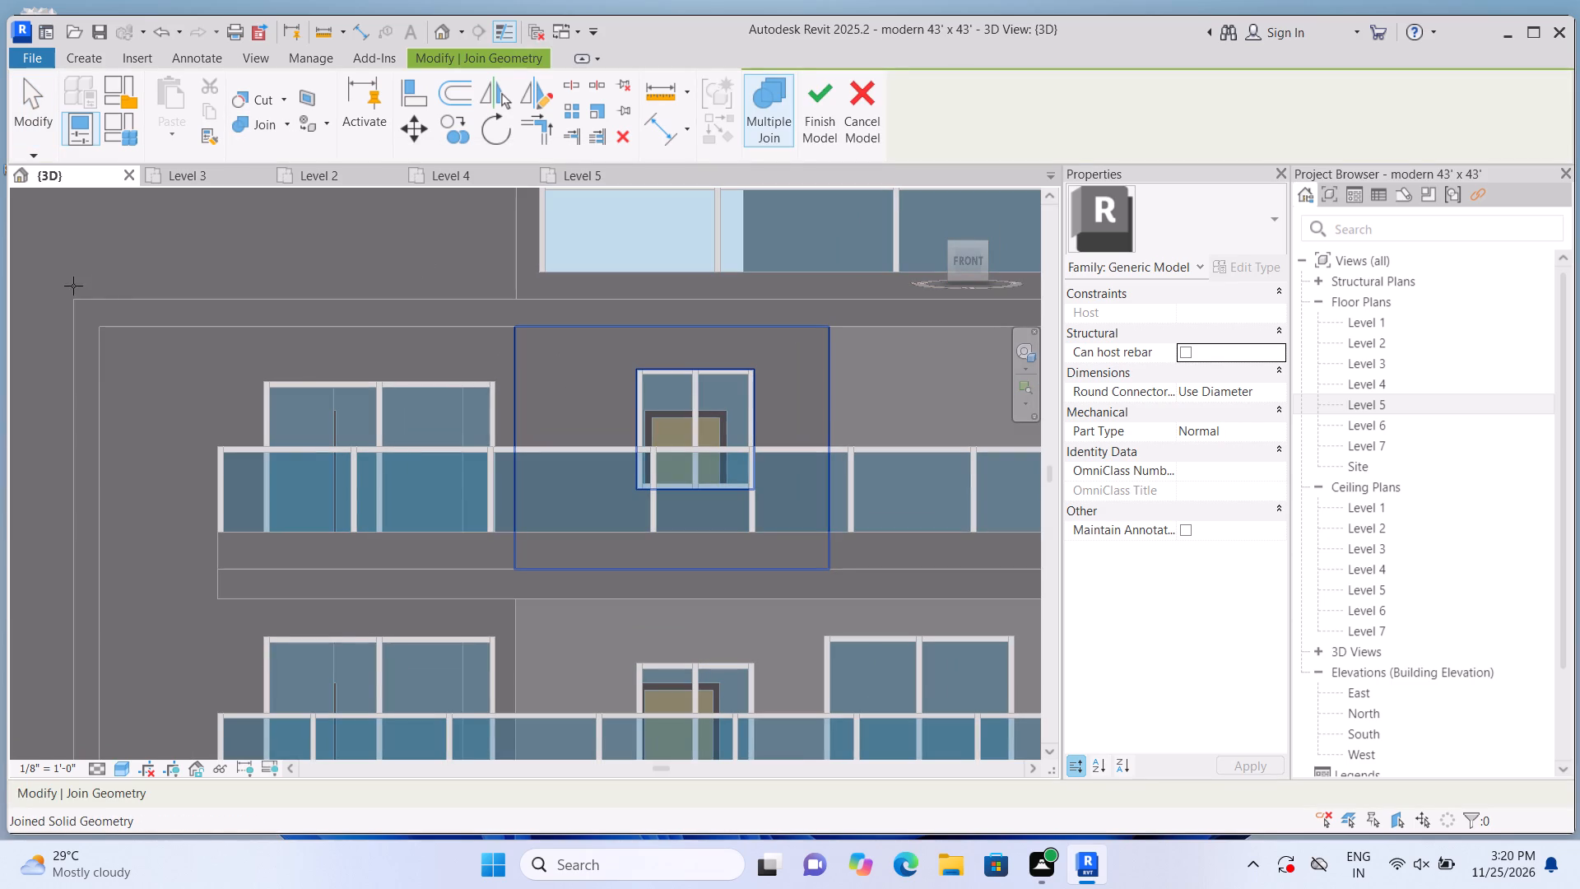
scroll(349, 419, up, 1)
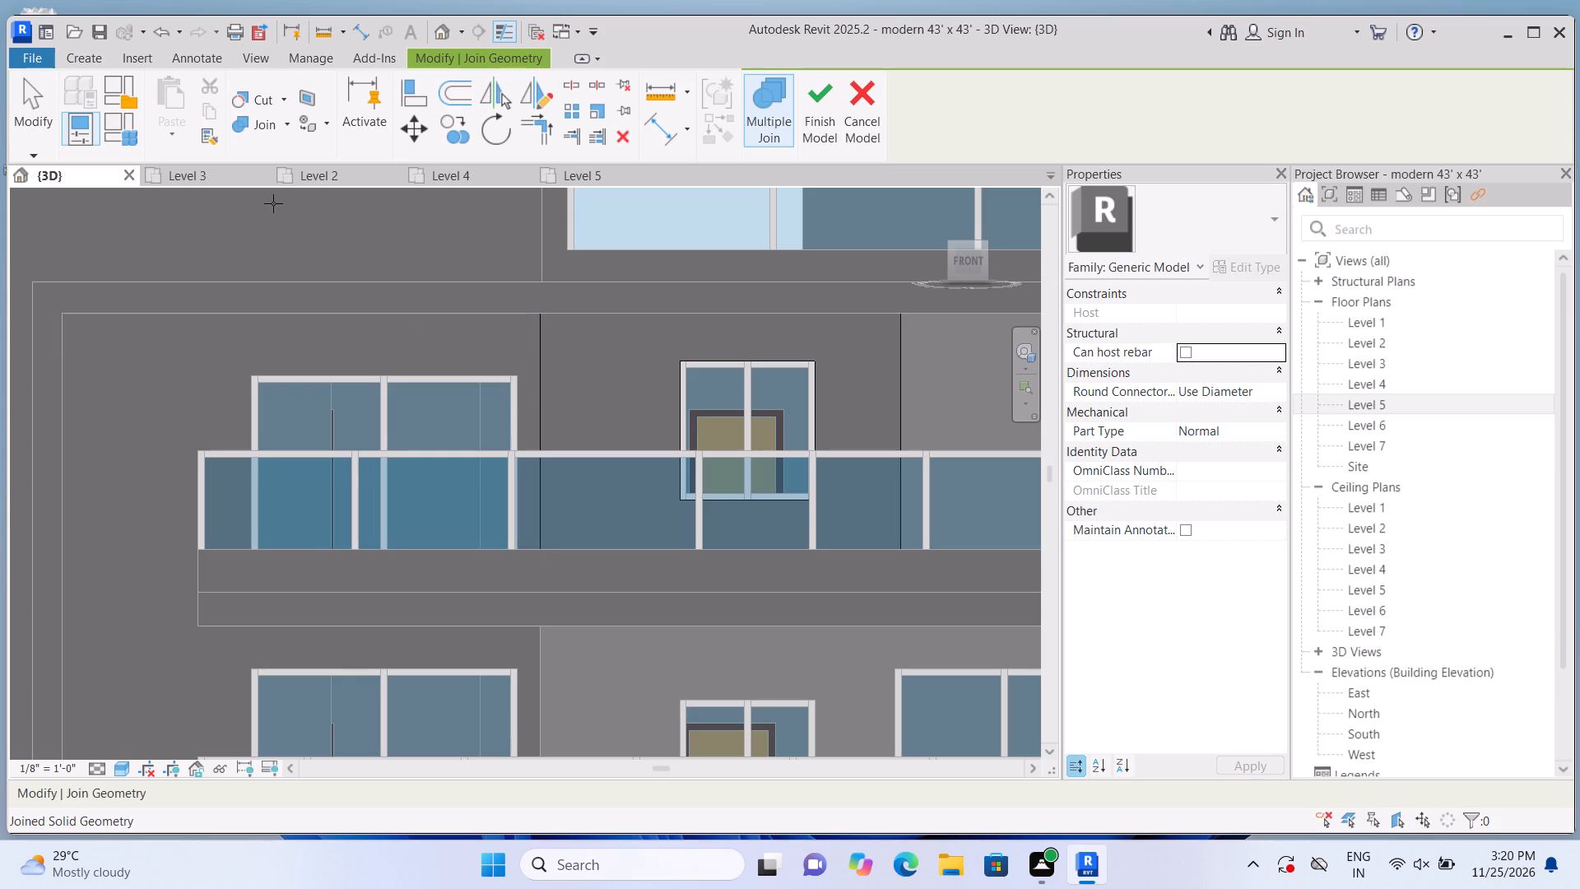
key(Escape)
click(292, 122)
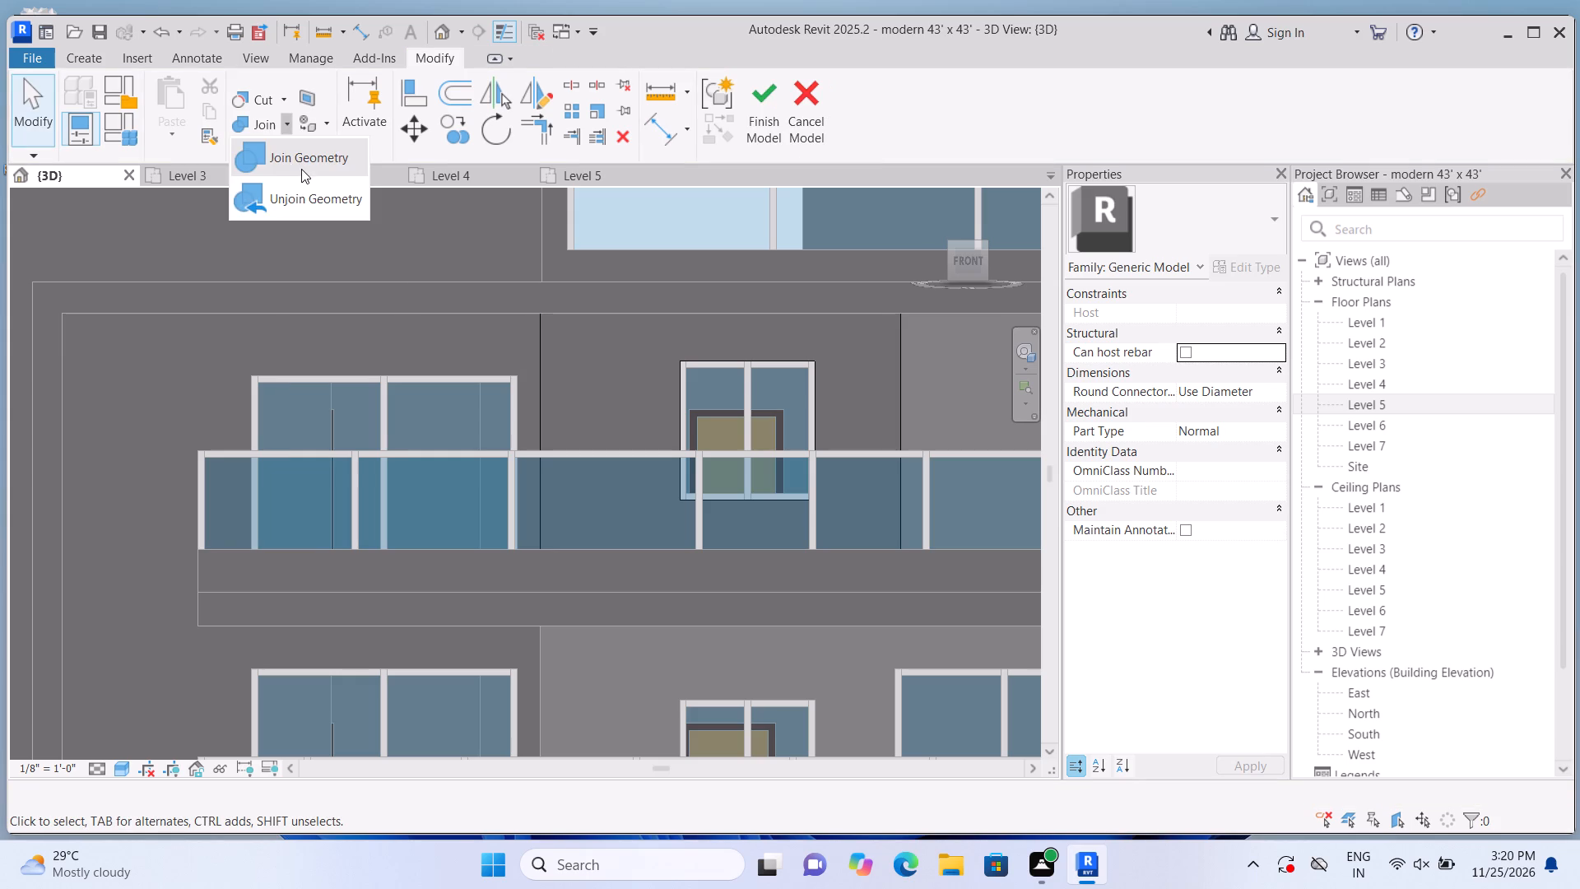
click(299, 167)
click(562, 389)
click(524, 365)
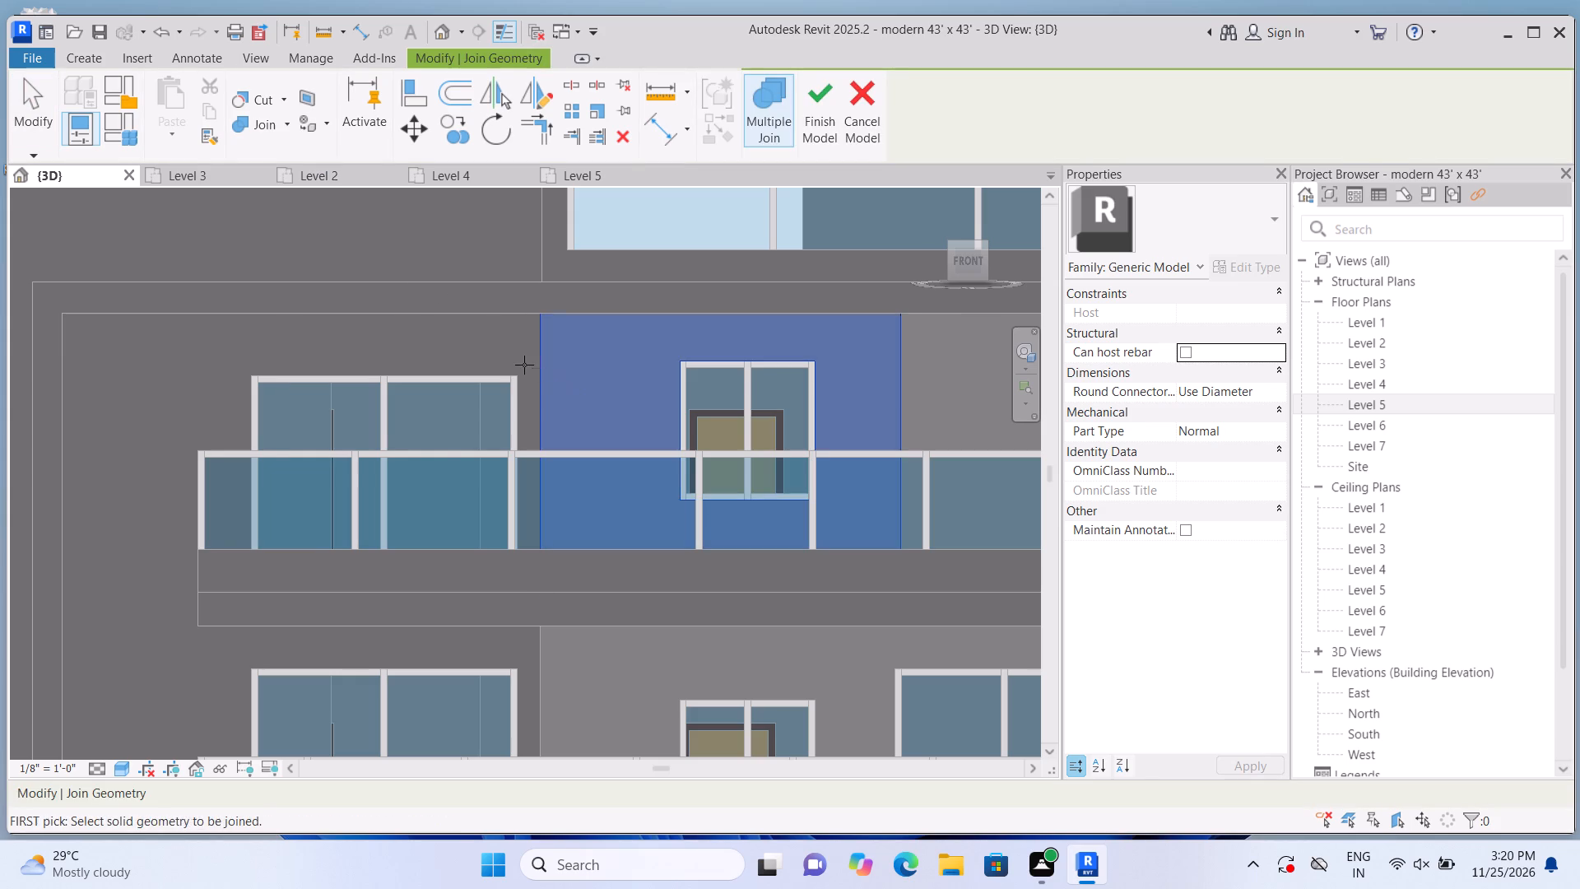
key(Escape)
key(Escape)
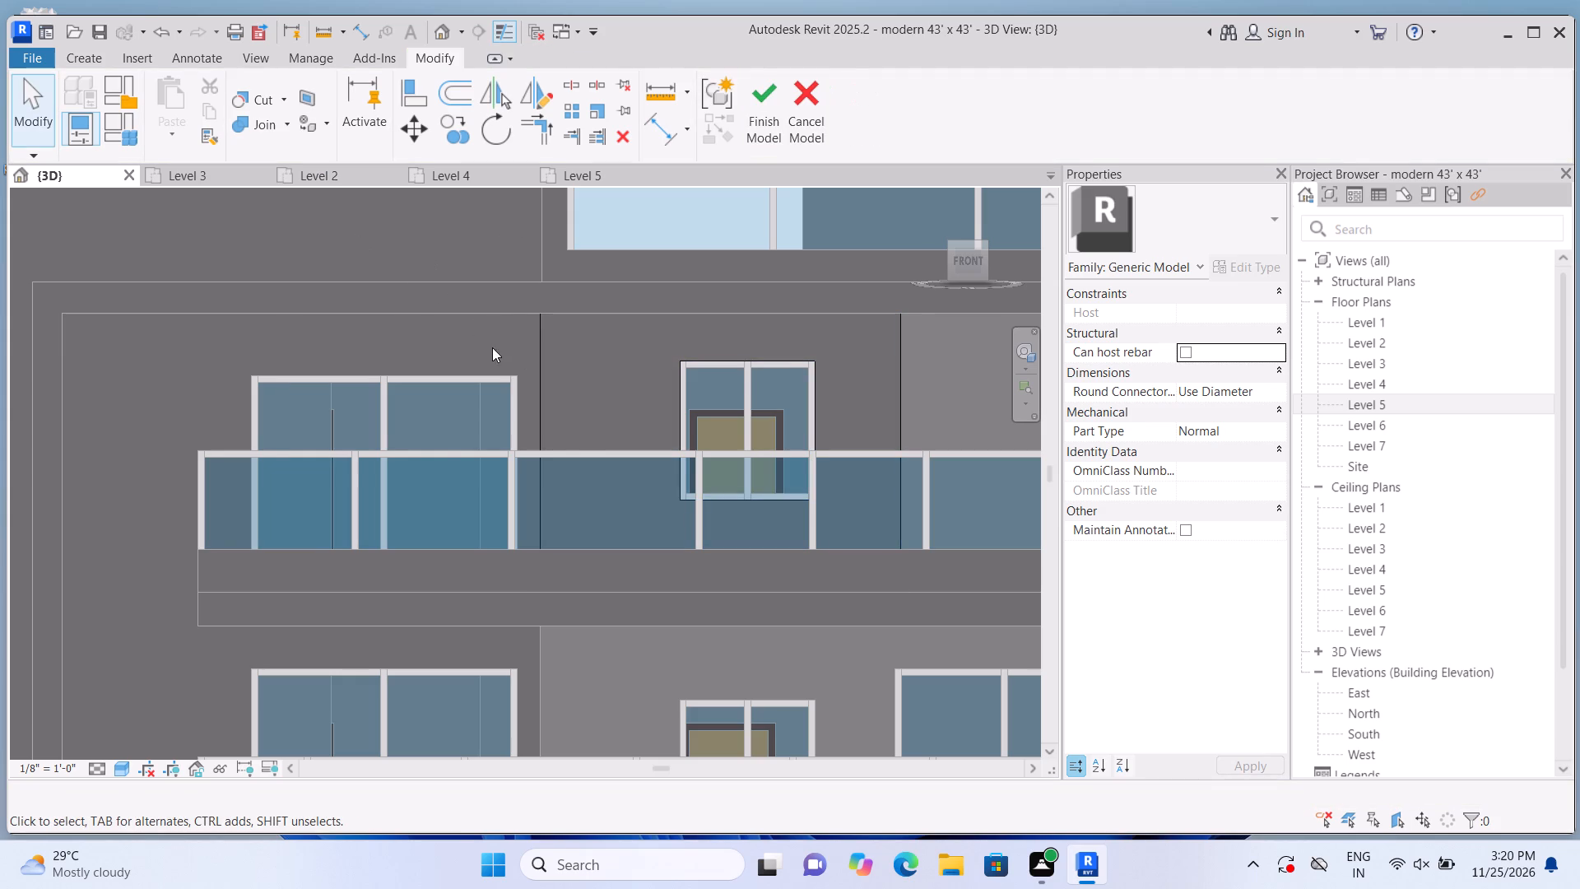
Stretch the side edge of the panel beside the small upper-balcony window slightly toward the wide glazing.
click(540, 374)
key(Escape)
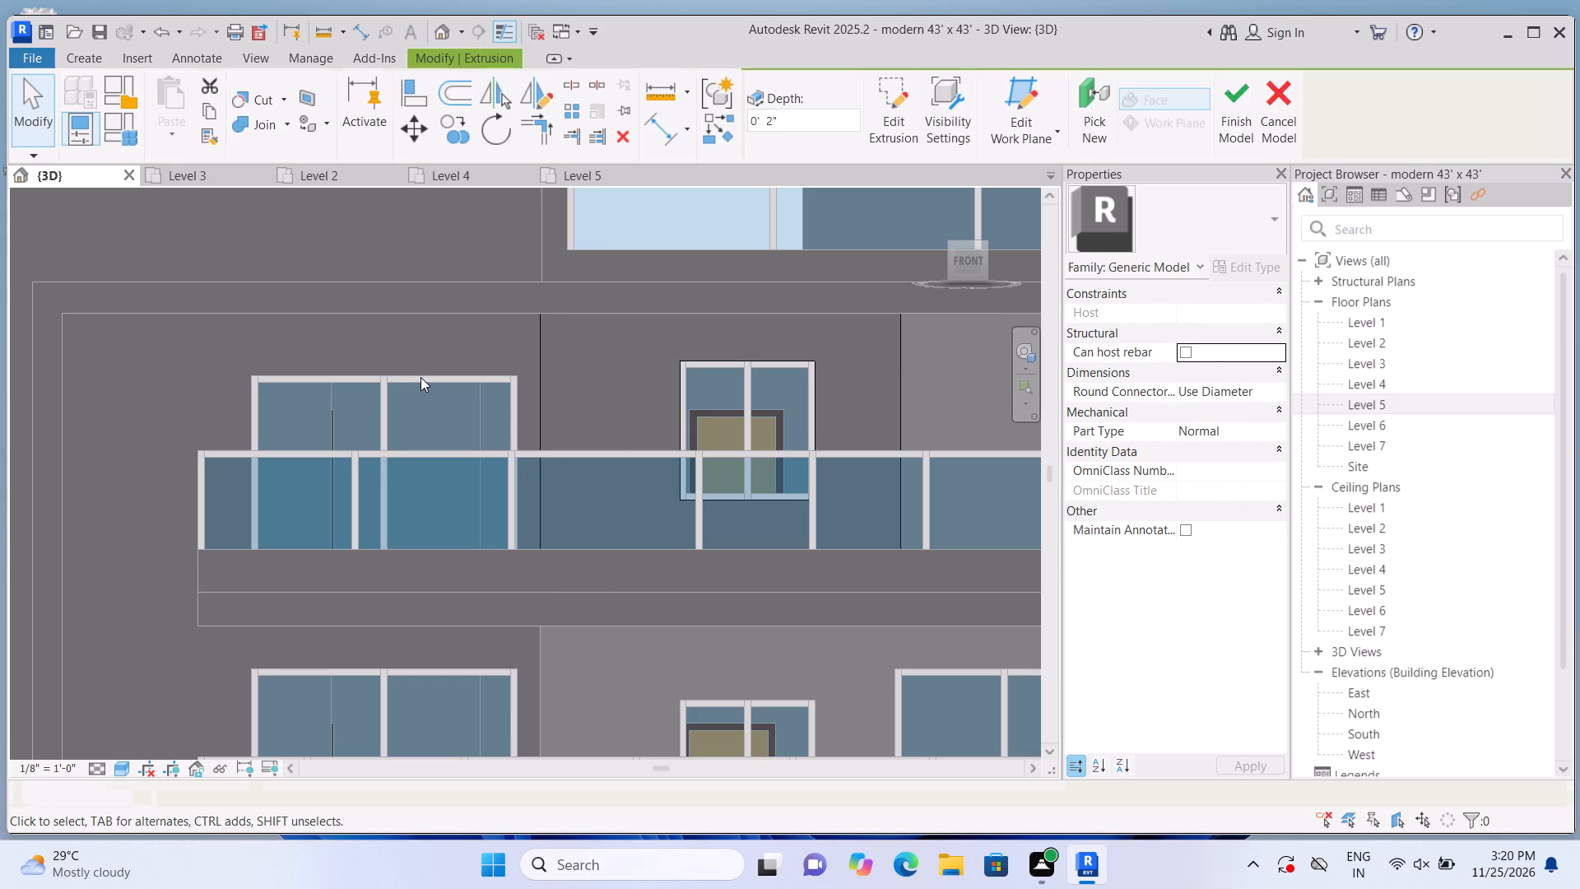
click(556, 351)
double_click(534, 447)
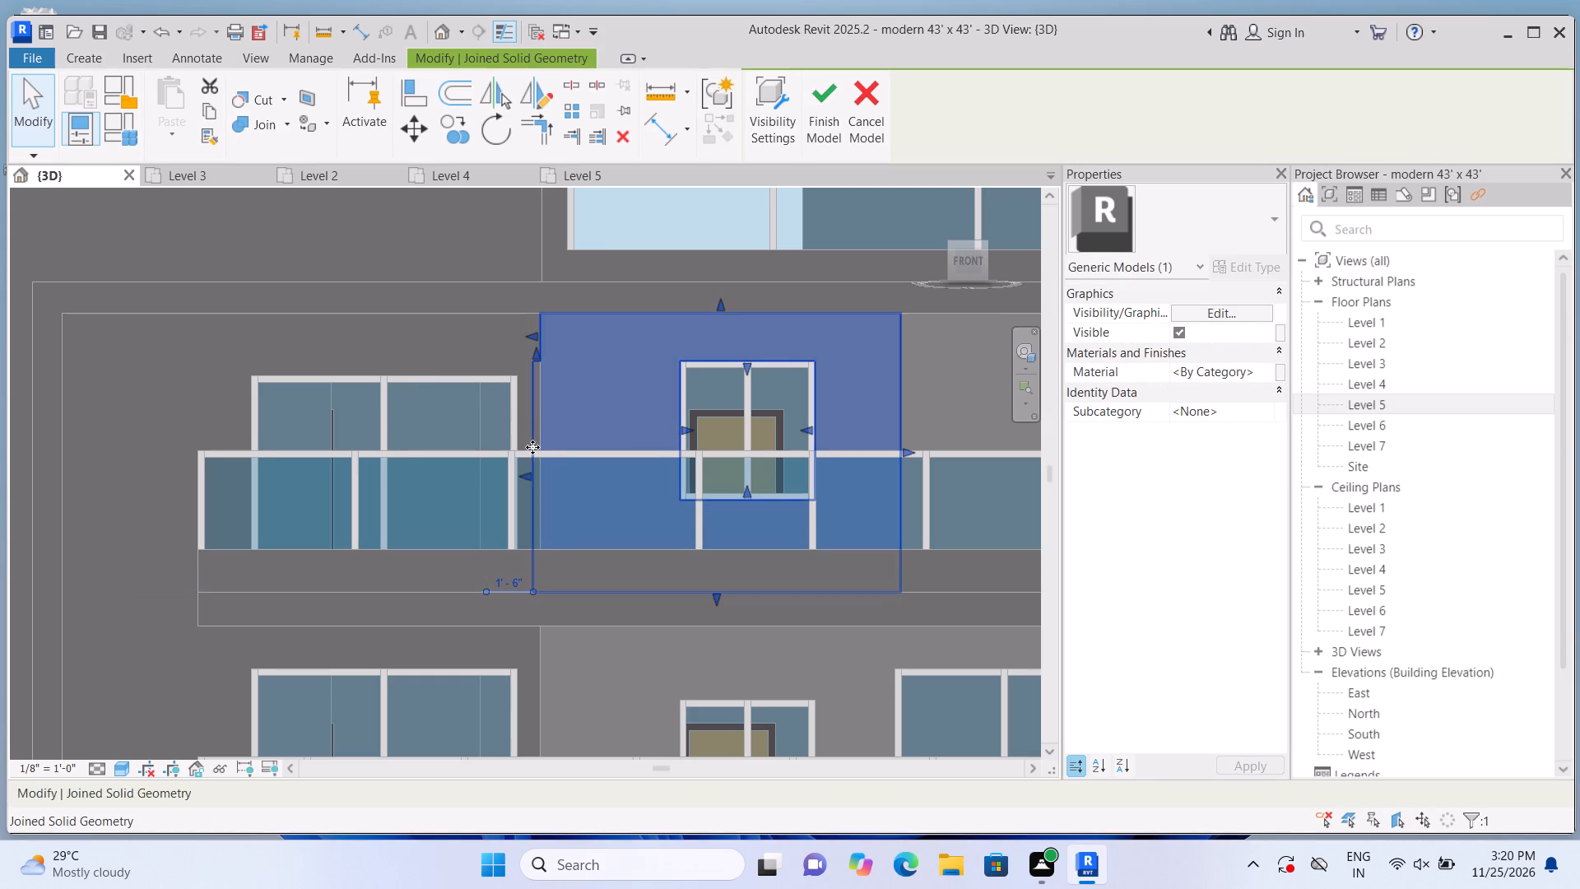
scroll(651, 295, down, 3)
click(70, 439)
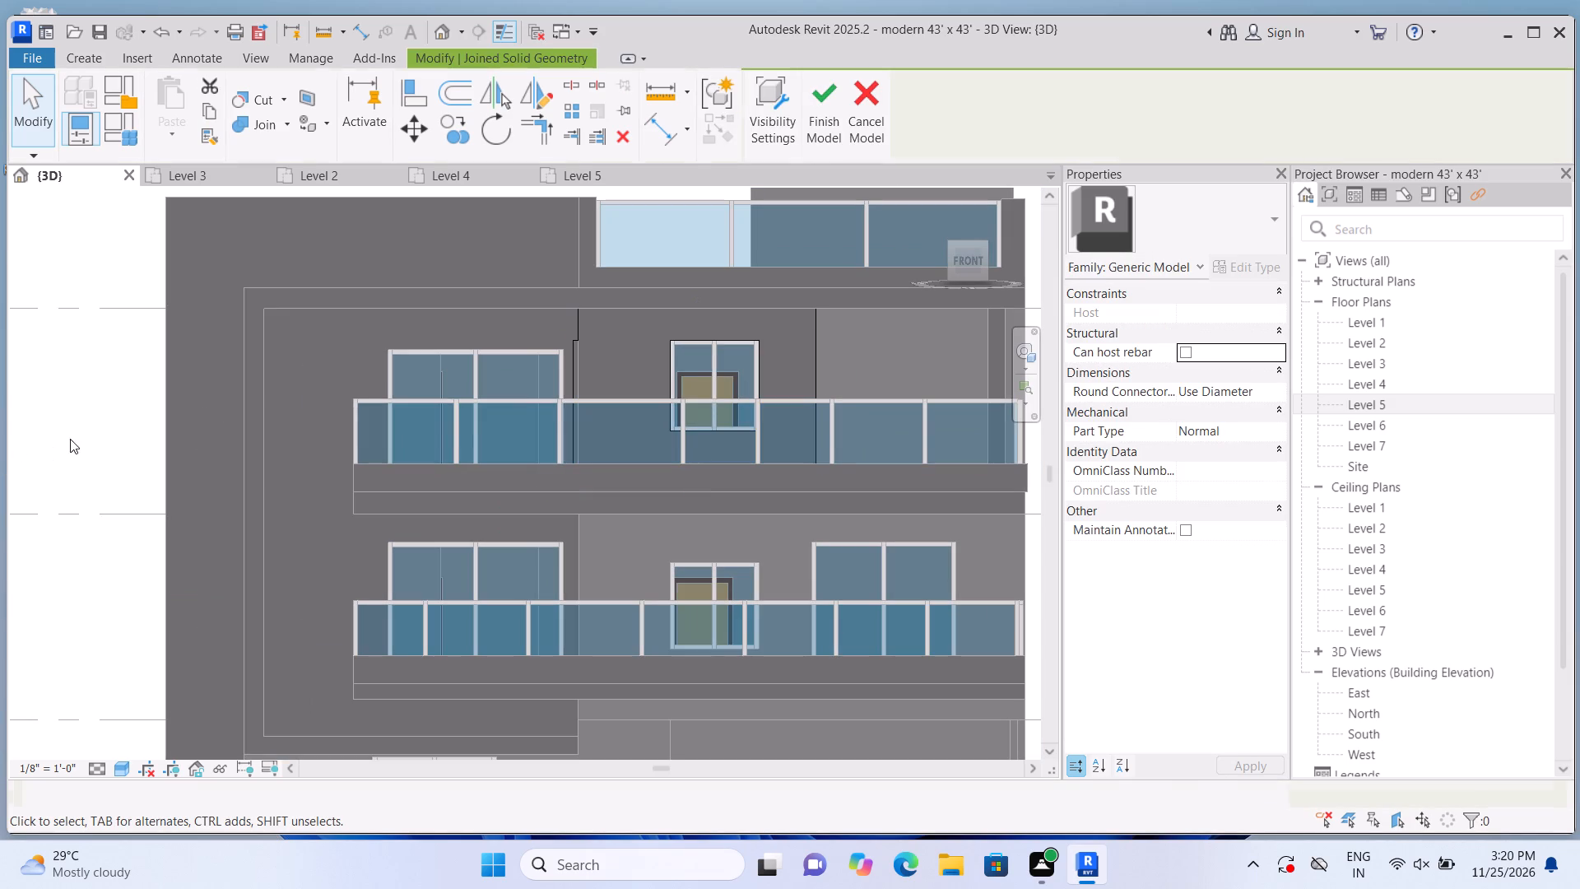
Align the side edge of the panel between the wide glazing and the small upper-balcony window with the panel edge above it.
scroll(603, 379, up, 1)
click(599, 379)
scroll(587, 399, up, 3)
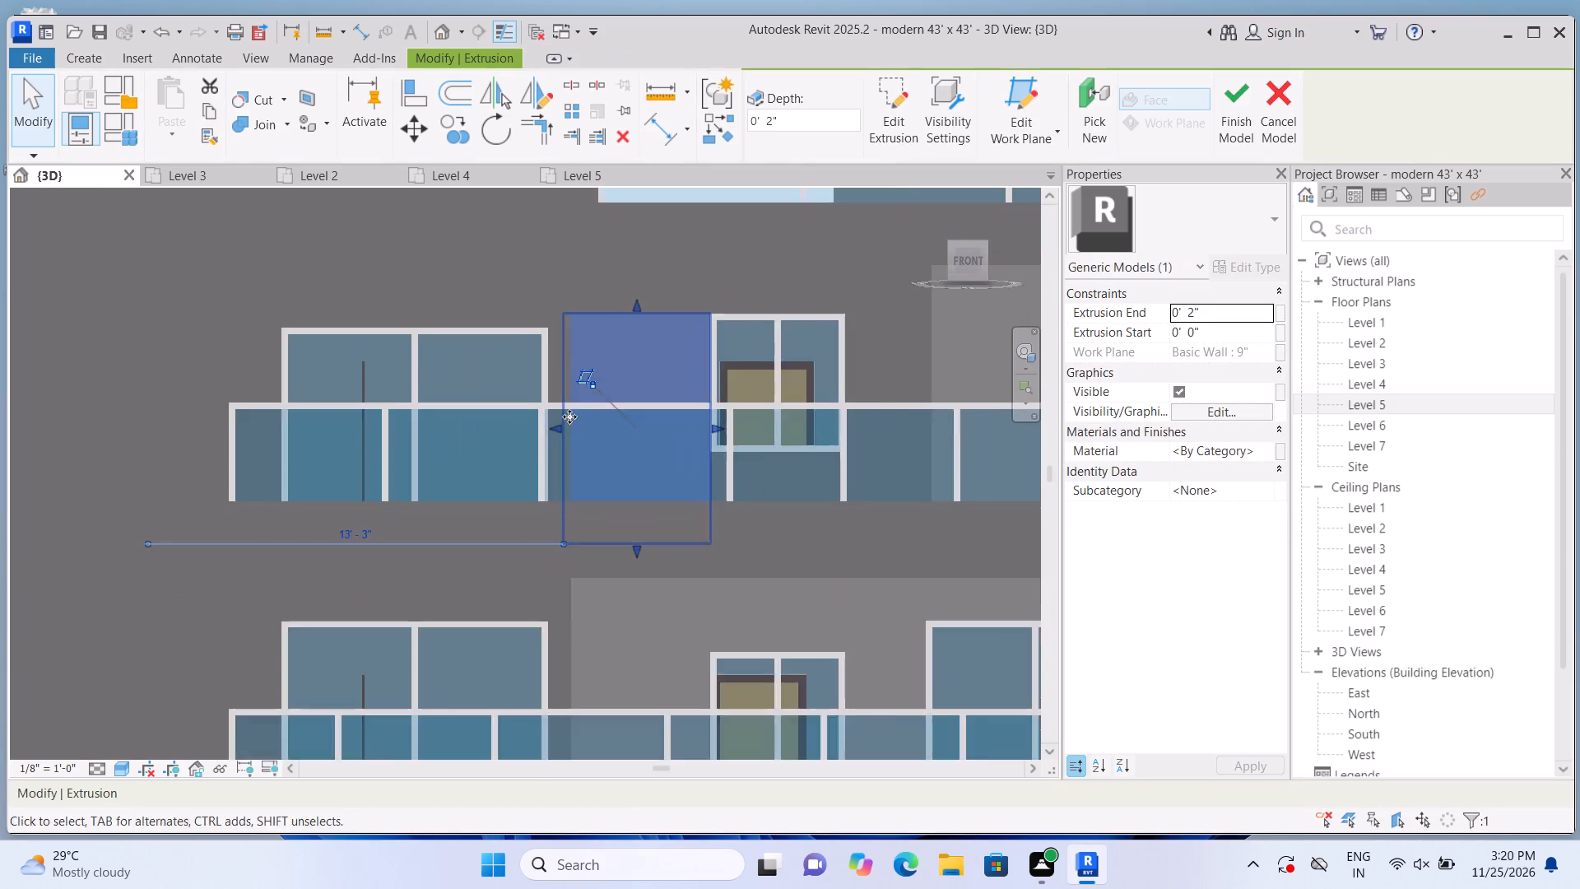
scroll(569, 417, up, 1)
drag(551, 432, 569, 435)
click(569, 435)
scroll(569, 435, up, 1)
scroll(569, 440, down, 6)
click(74, 468)
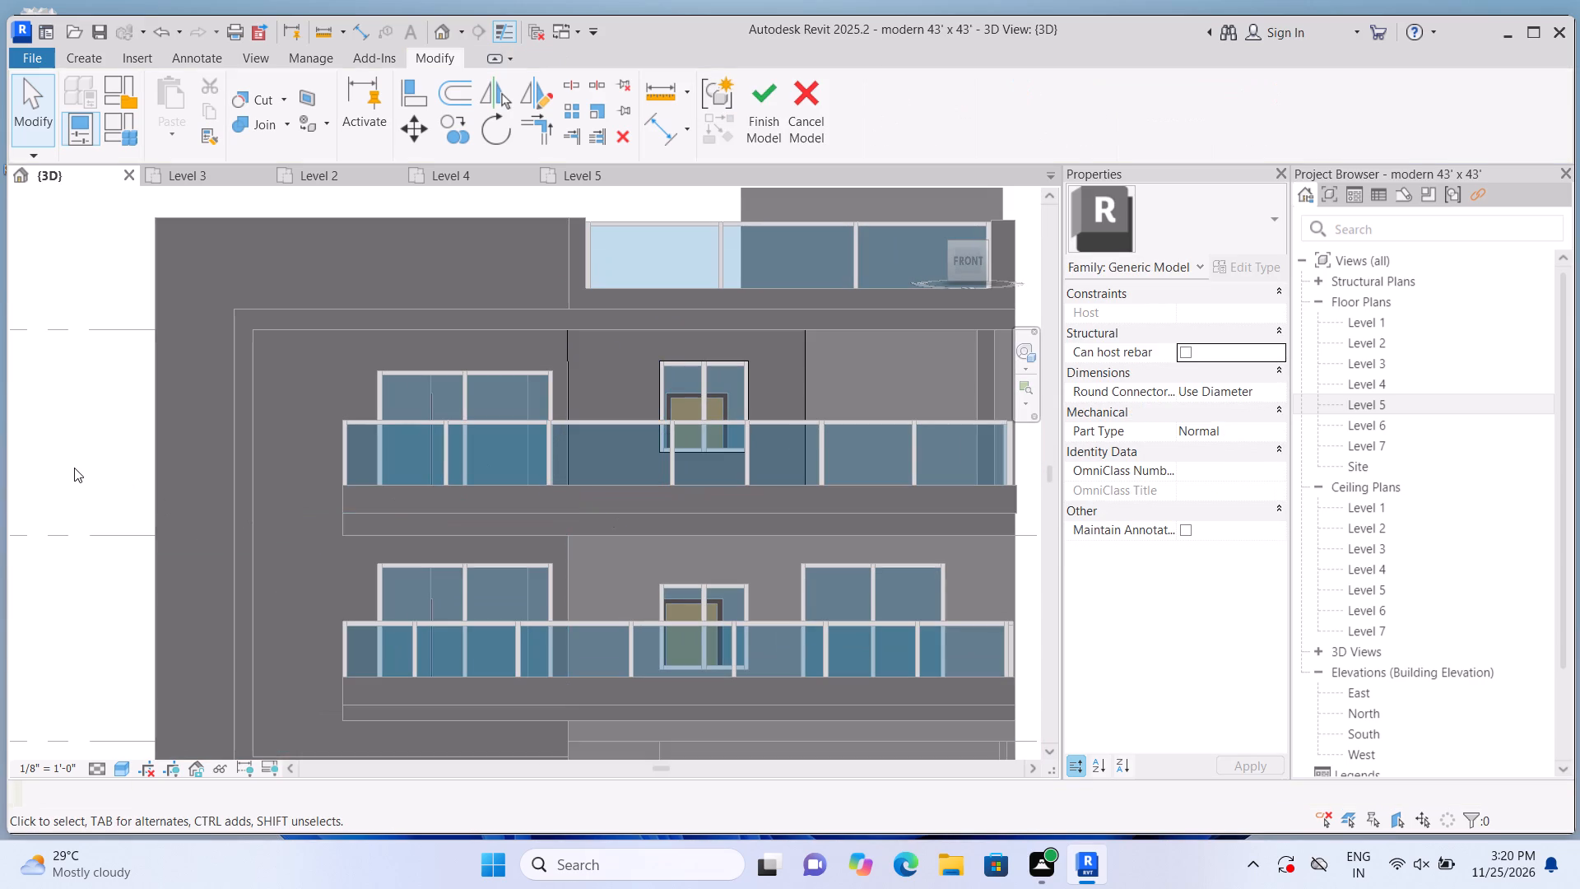
scroll(99, 472, up, 1)
scroll(680, 393, up, 4)
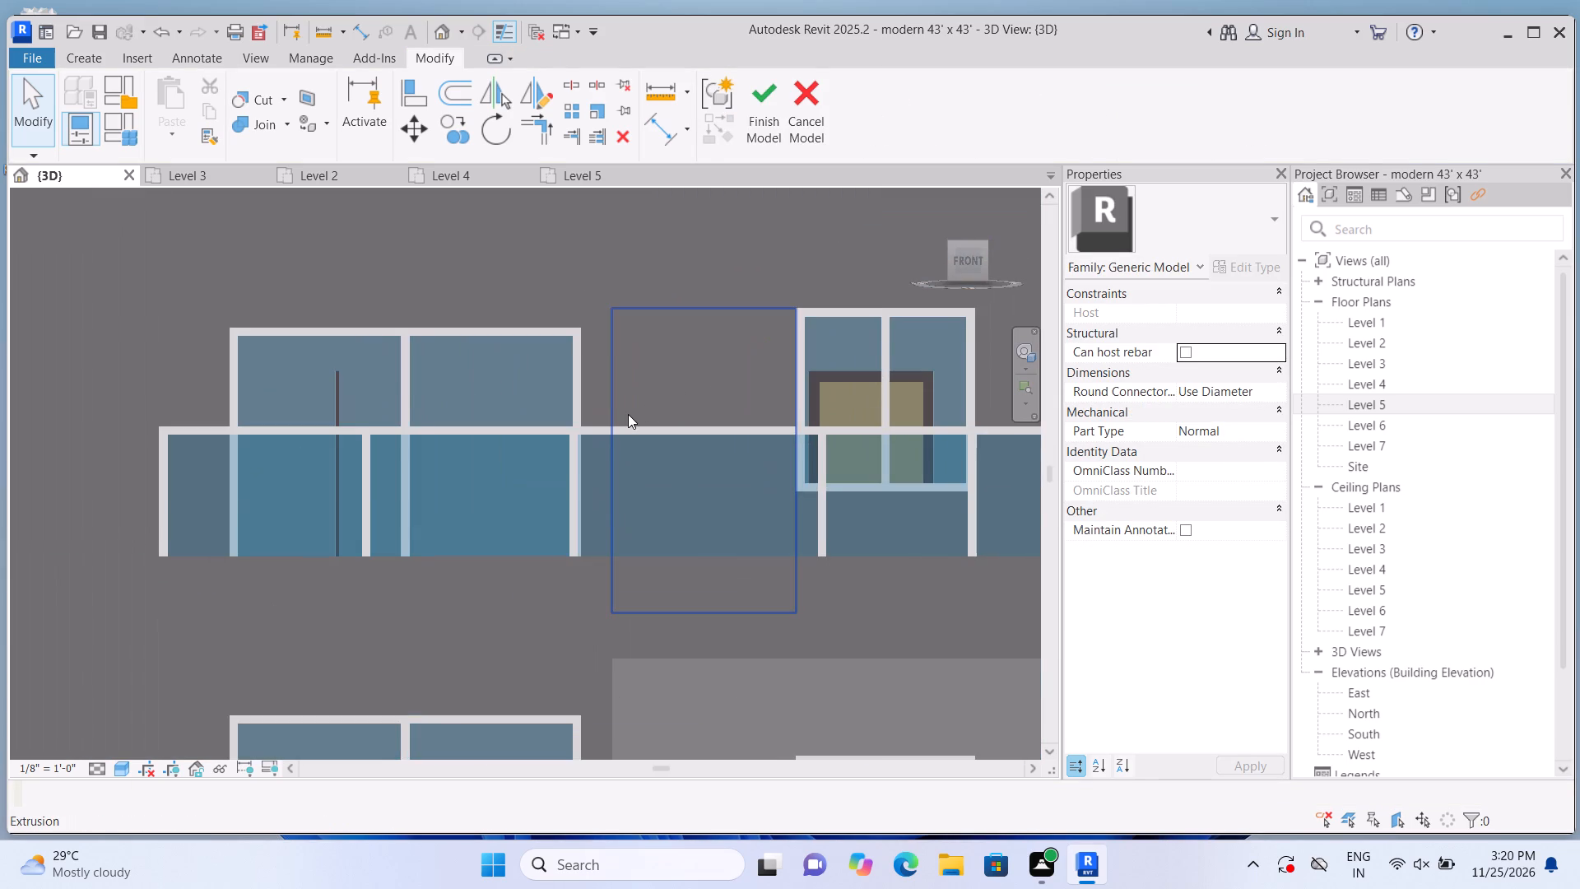
click(628, 414)
scroll(613, 444, up, 3)
click(606, 463)
scroll(620, 456, down, 2)
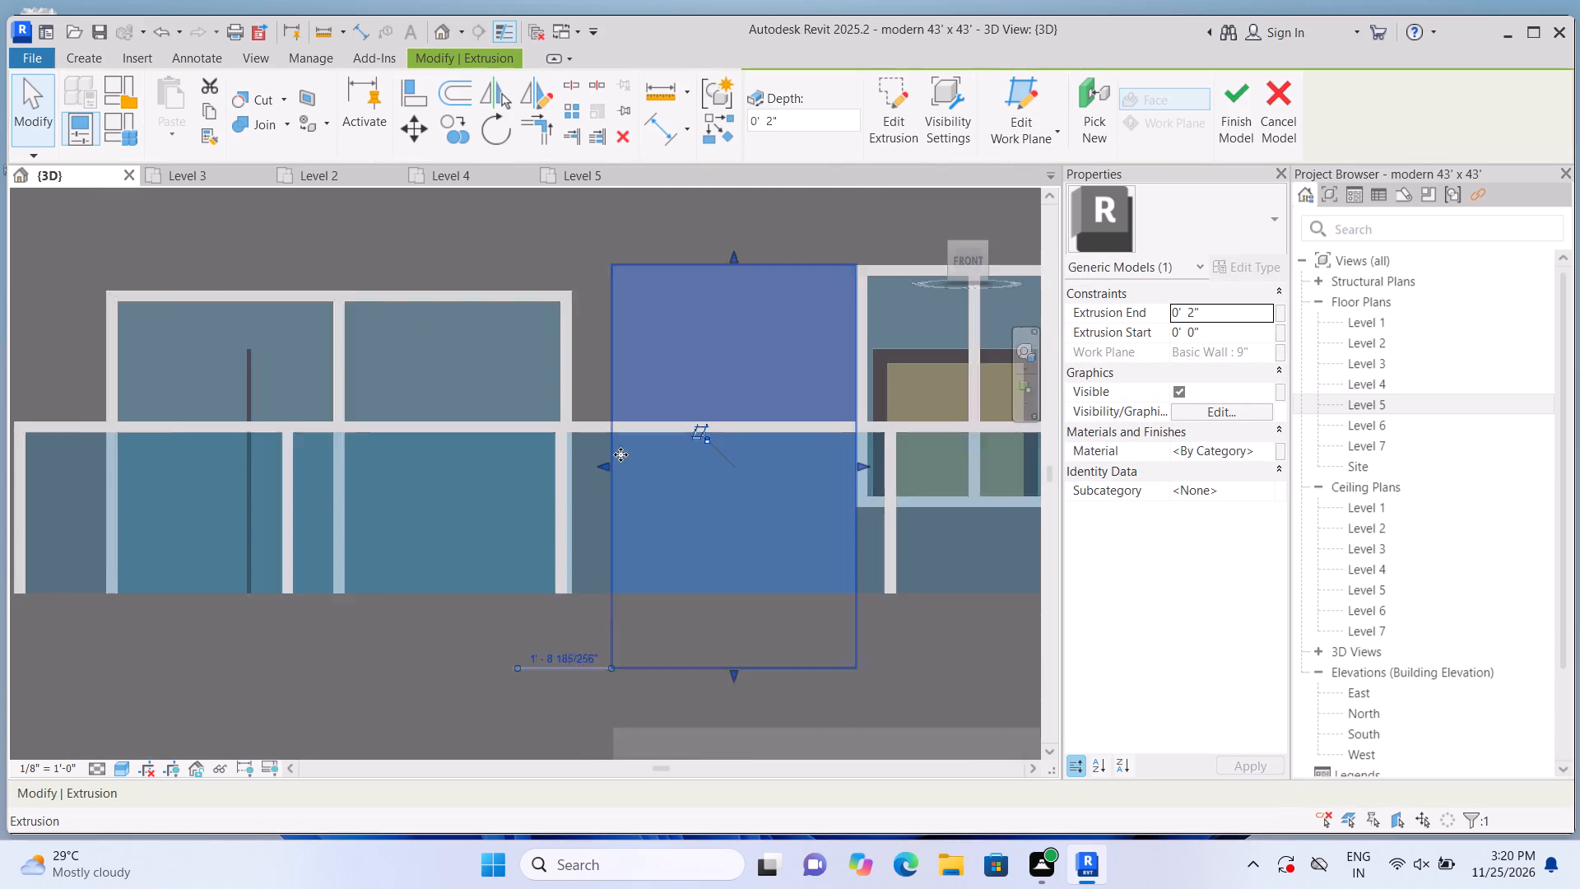
scroll(620, 454, down, 3)
scroll(330, 477, down, 3)
click(61, 482)
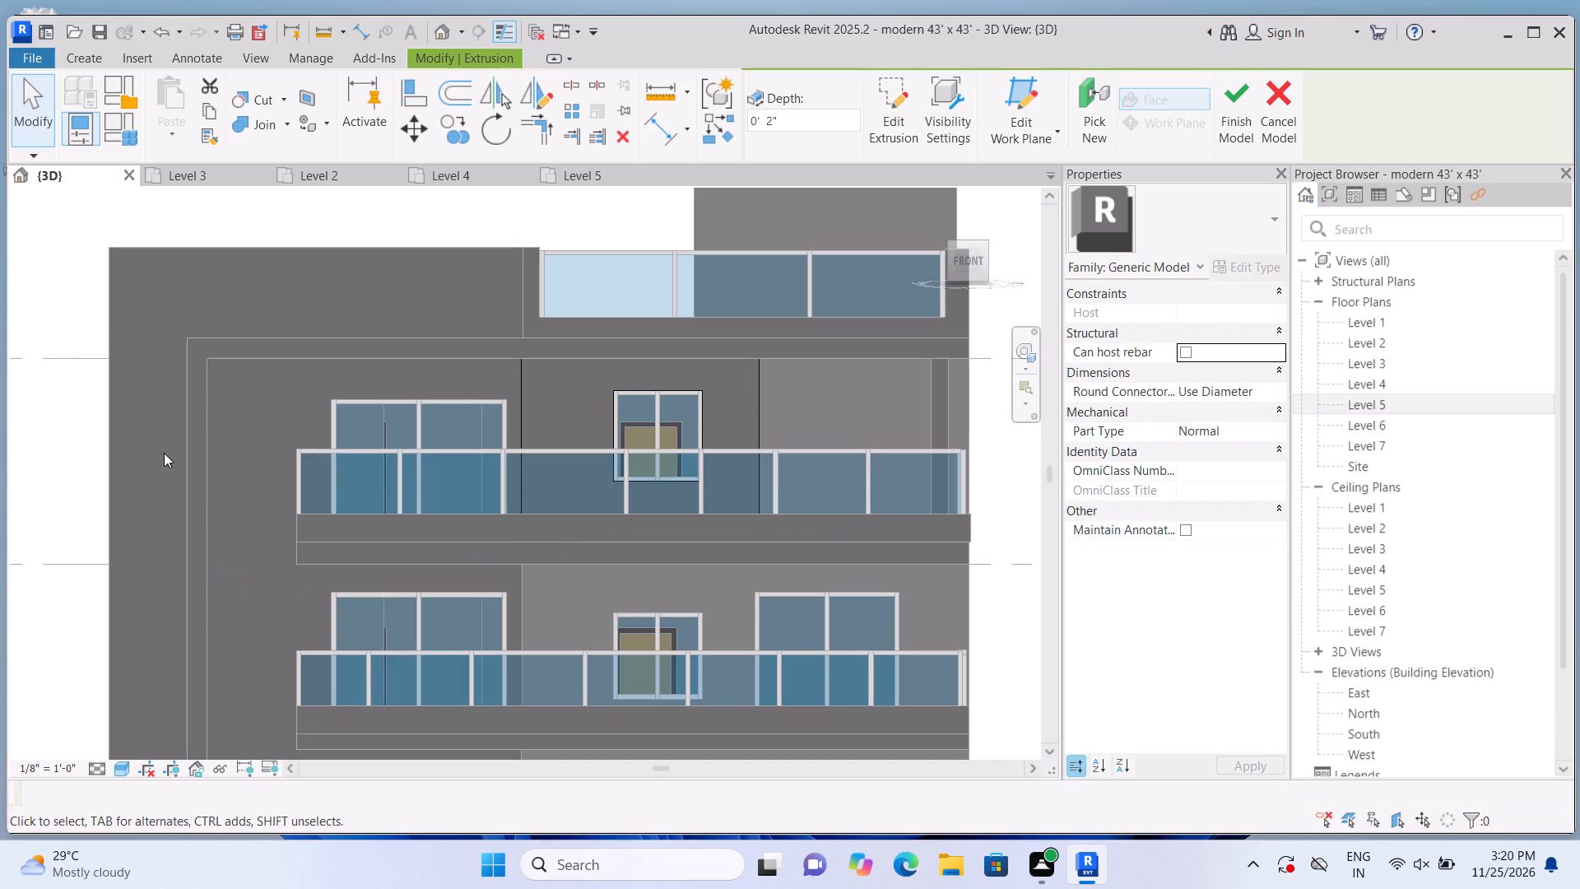
Extrude a 2" rectangular panel, about 8'-10 7/8" high, on the 4.5" wall between the small-window panels and the building's outer corner.
scroll(259, 426, down, 1)
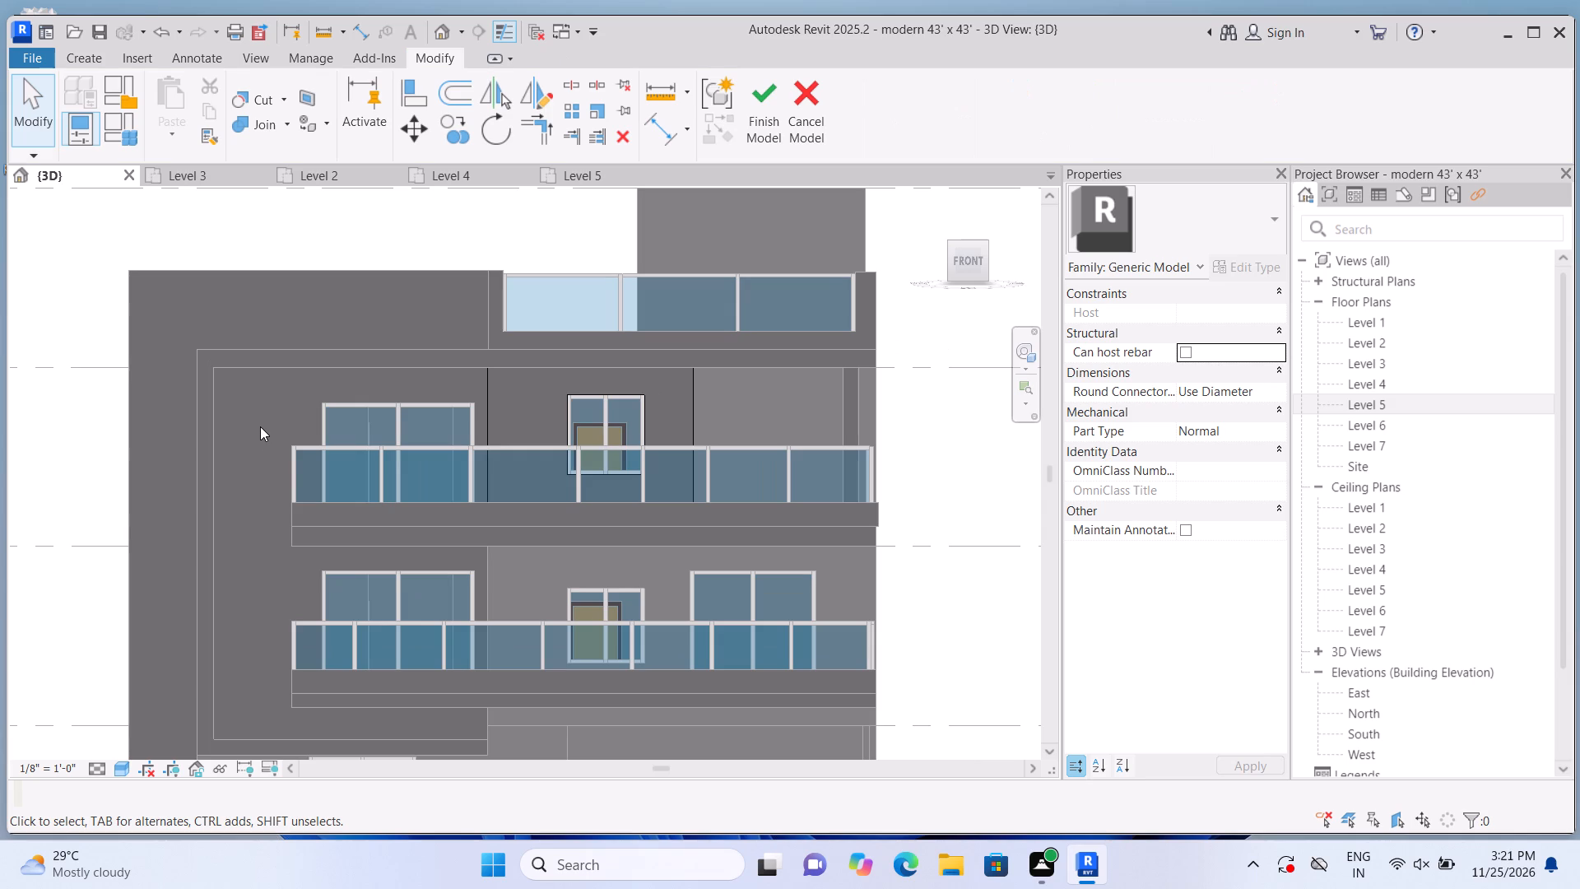
scroll(259, 434, down, 3)
middle_drag(429, 634, 429, 601)
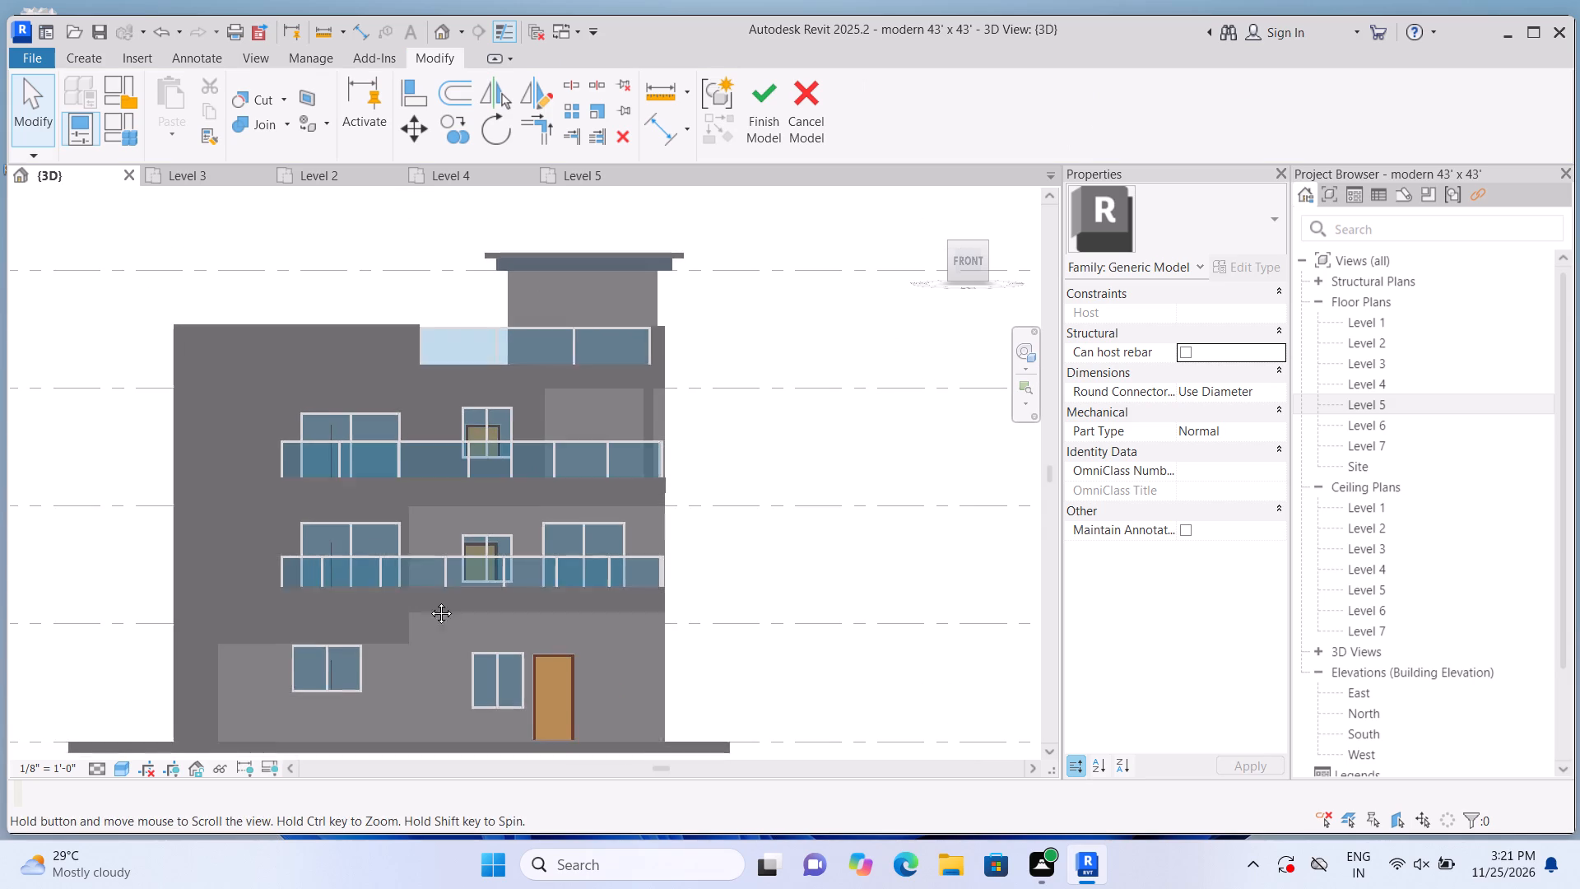
middle_drag(429, 601, 425, 584)
scroll(470, 495, up, 1)
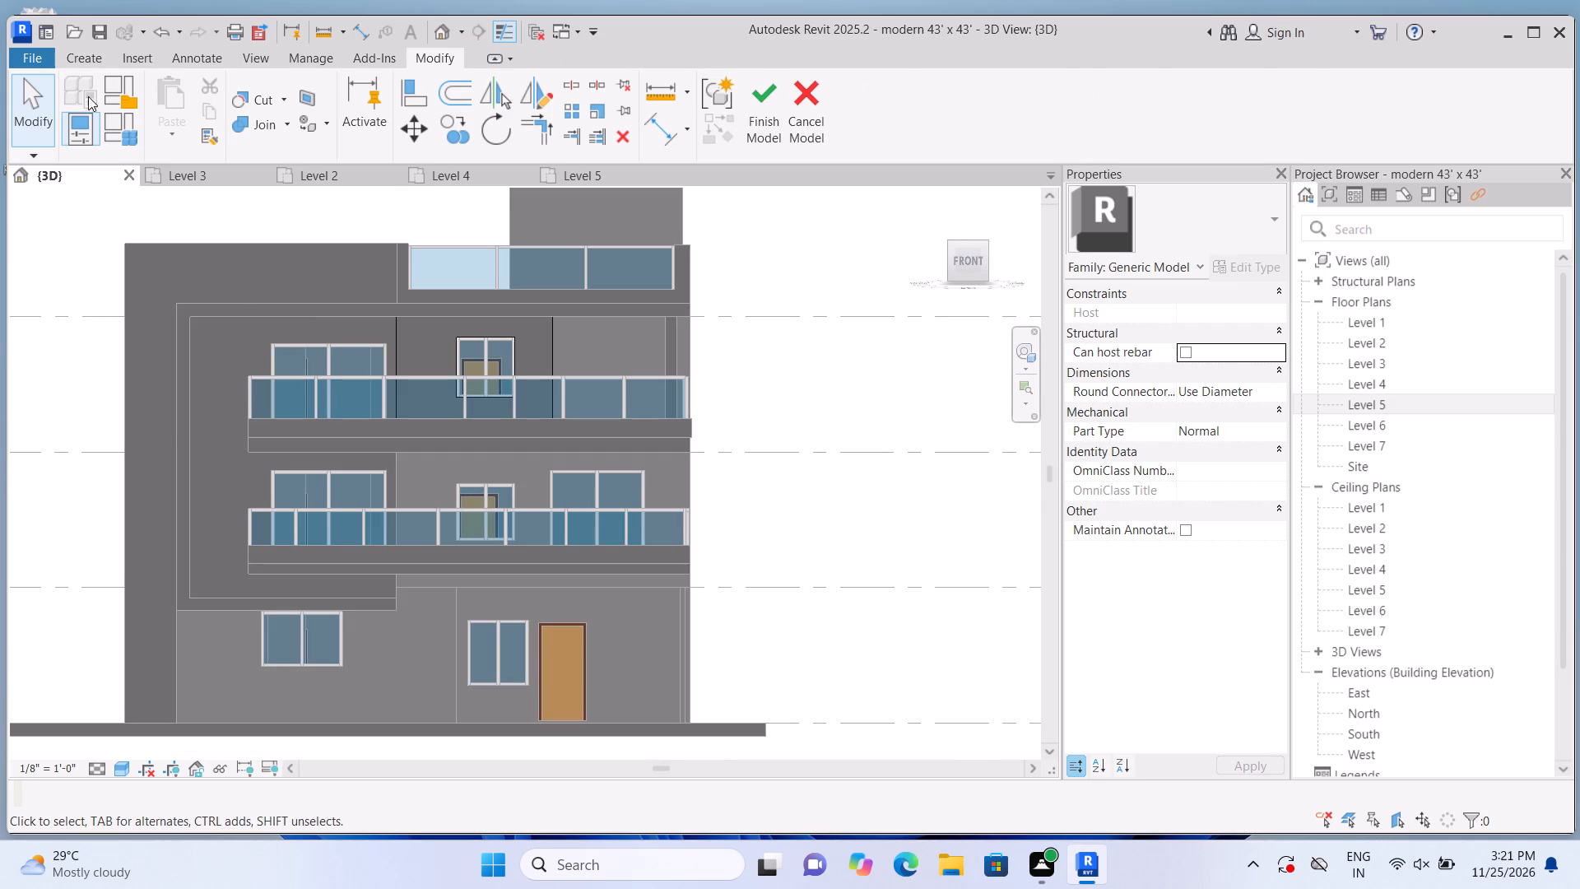
click(79, 67)
click(188, 110)
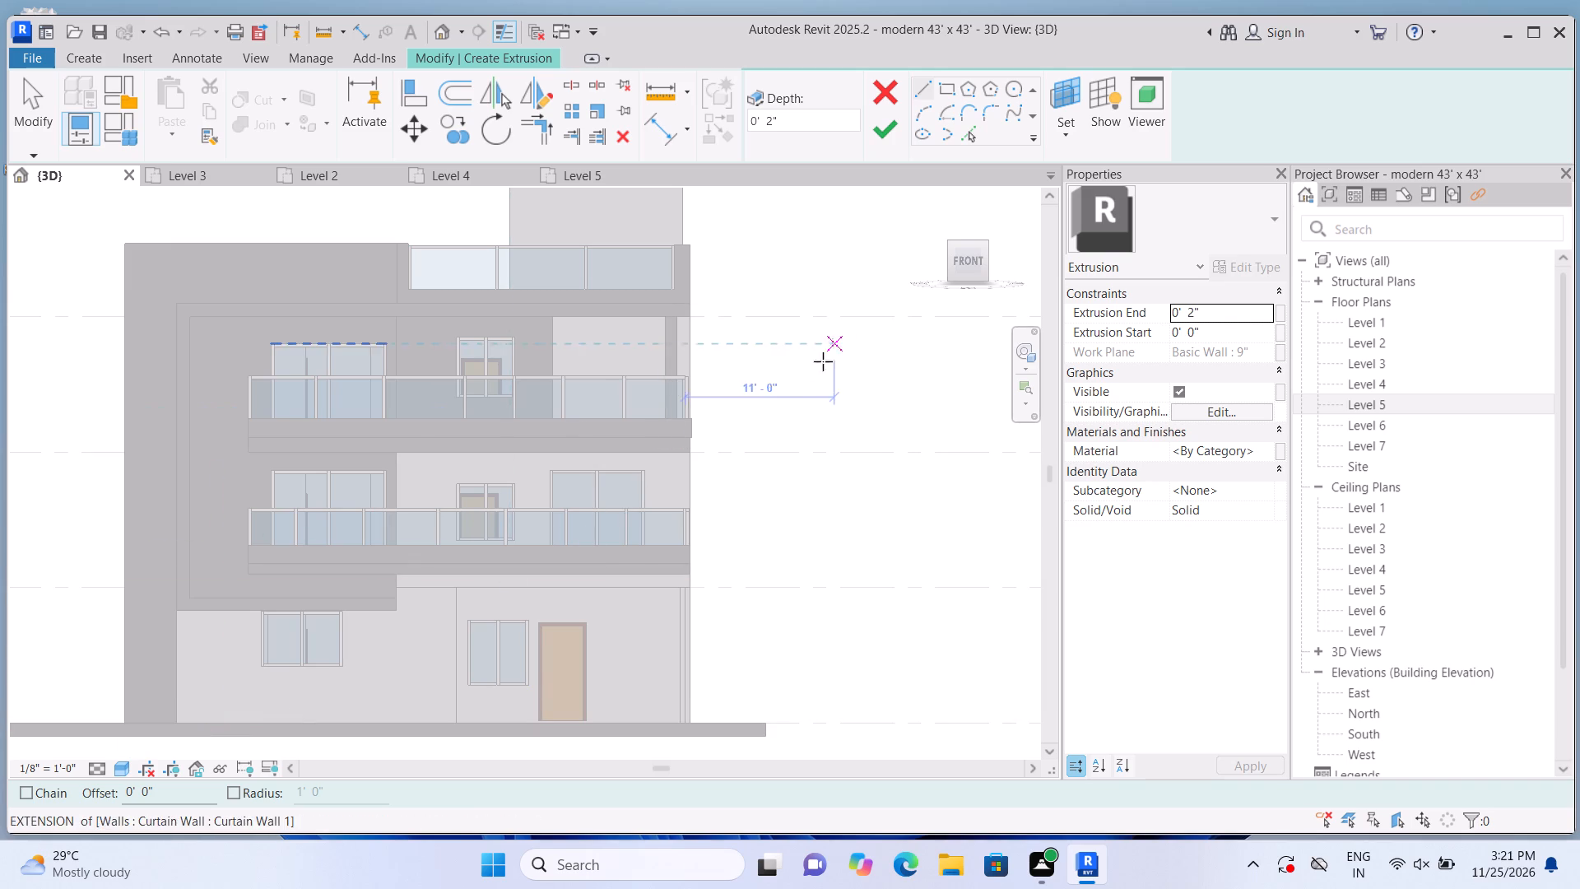
click(1075, 140)
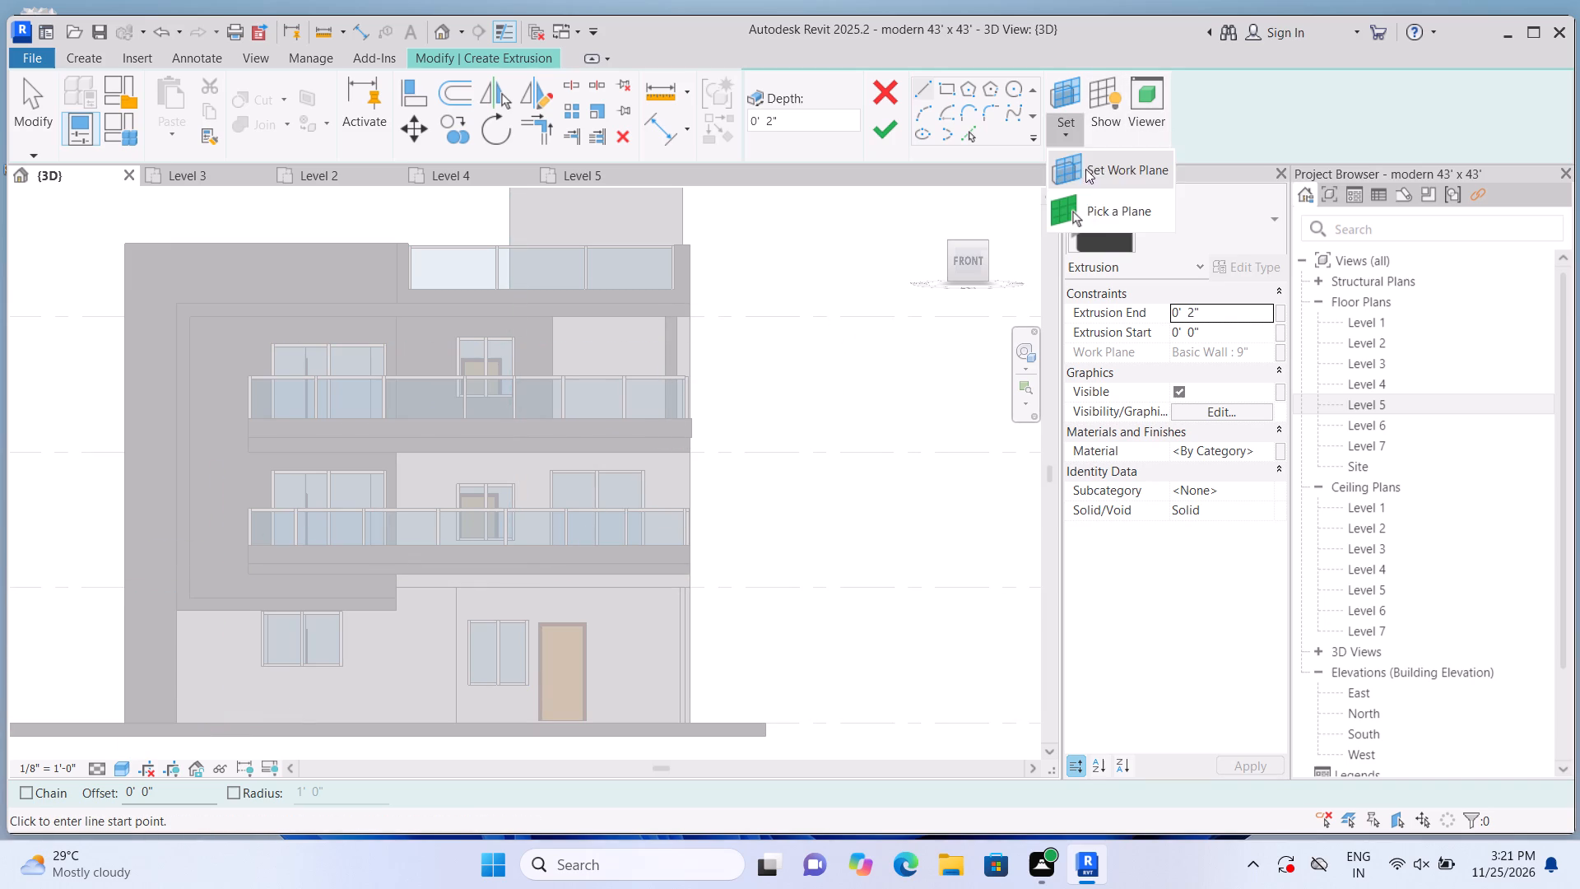
double_click(1096, 215)
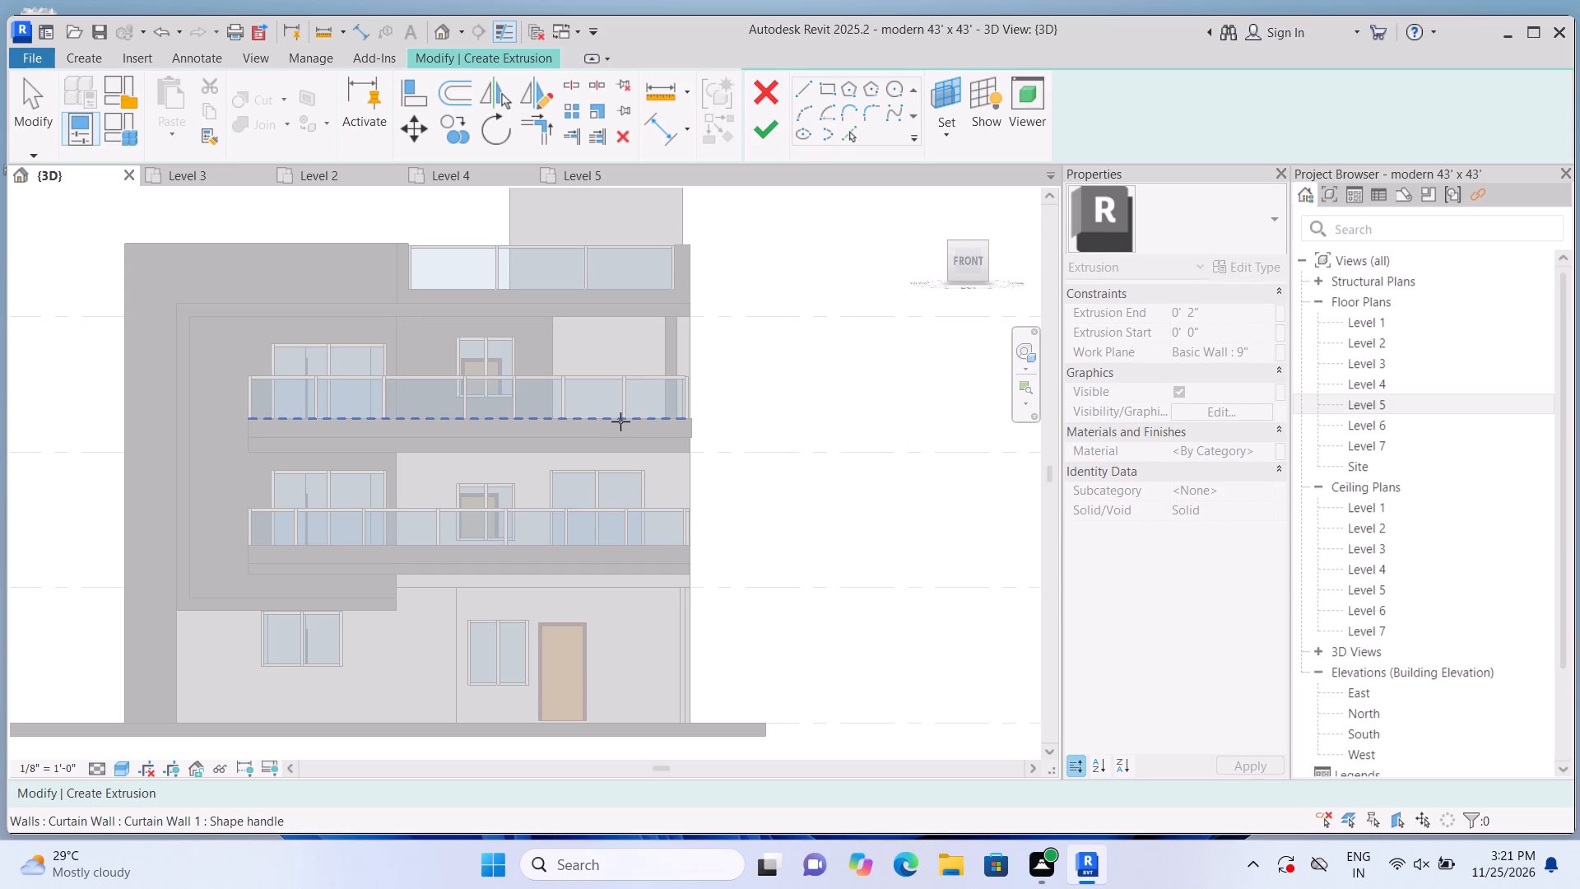
scroll(627, 341, up, 1)
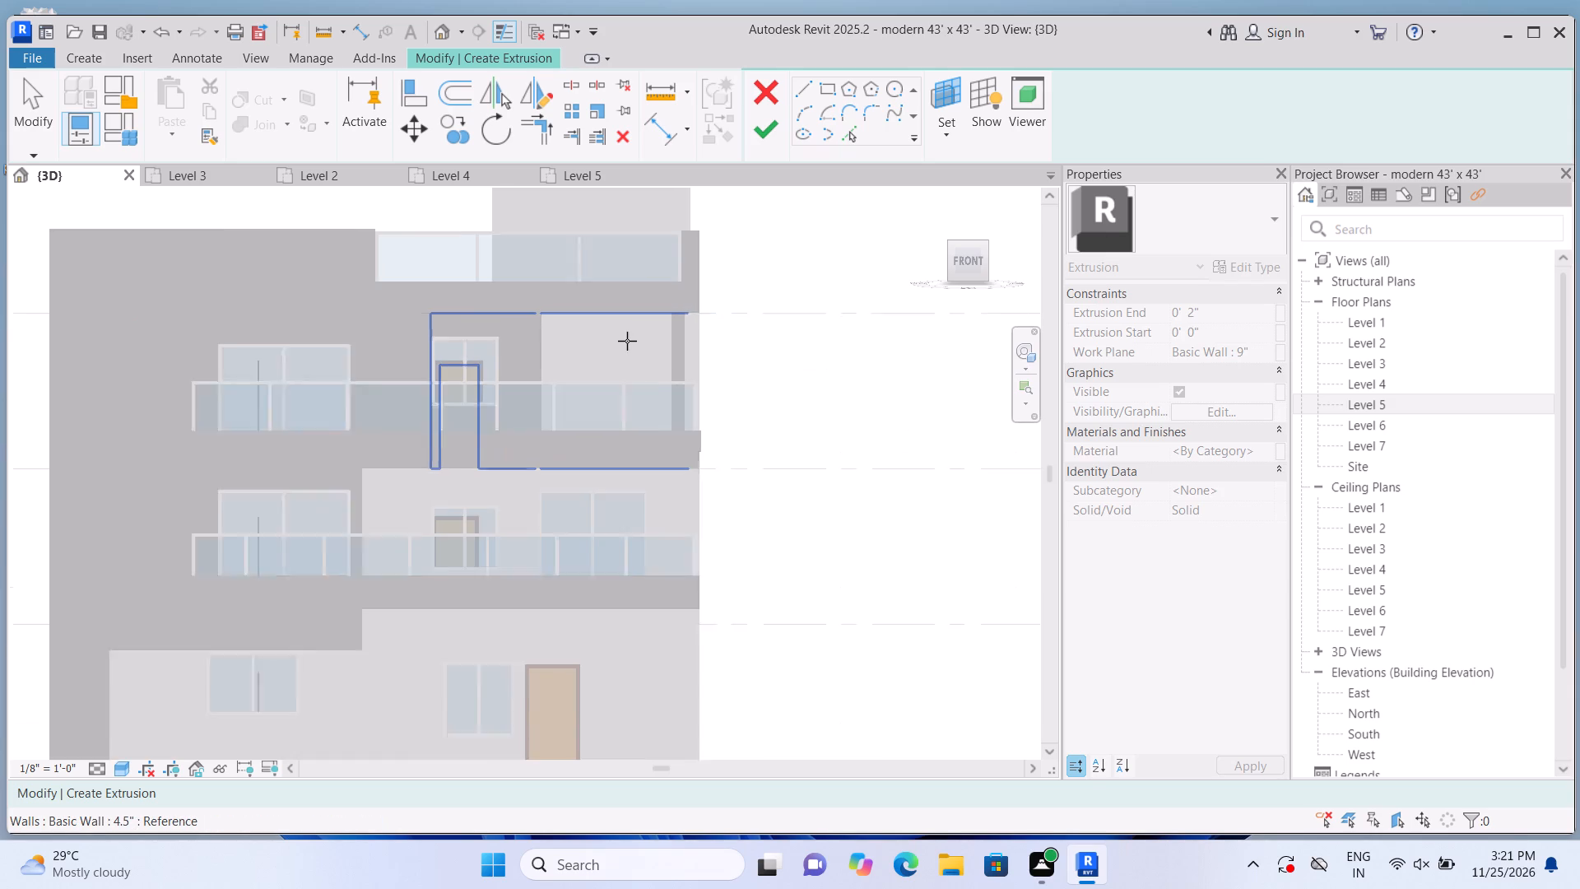
scroll(627, 341, up, 4)
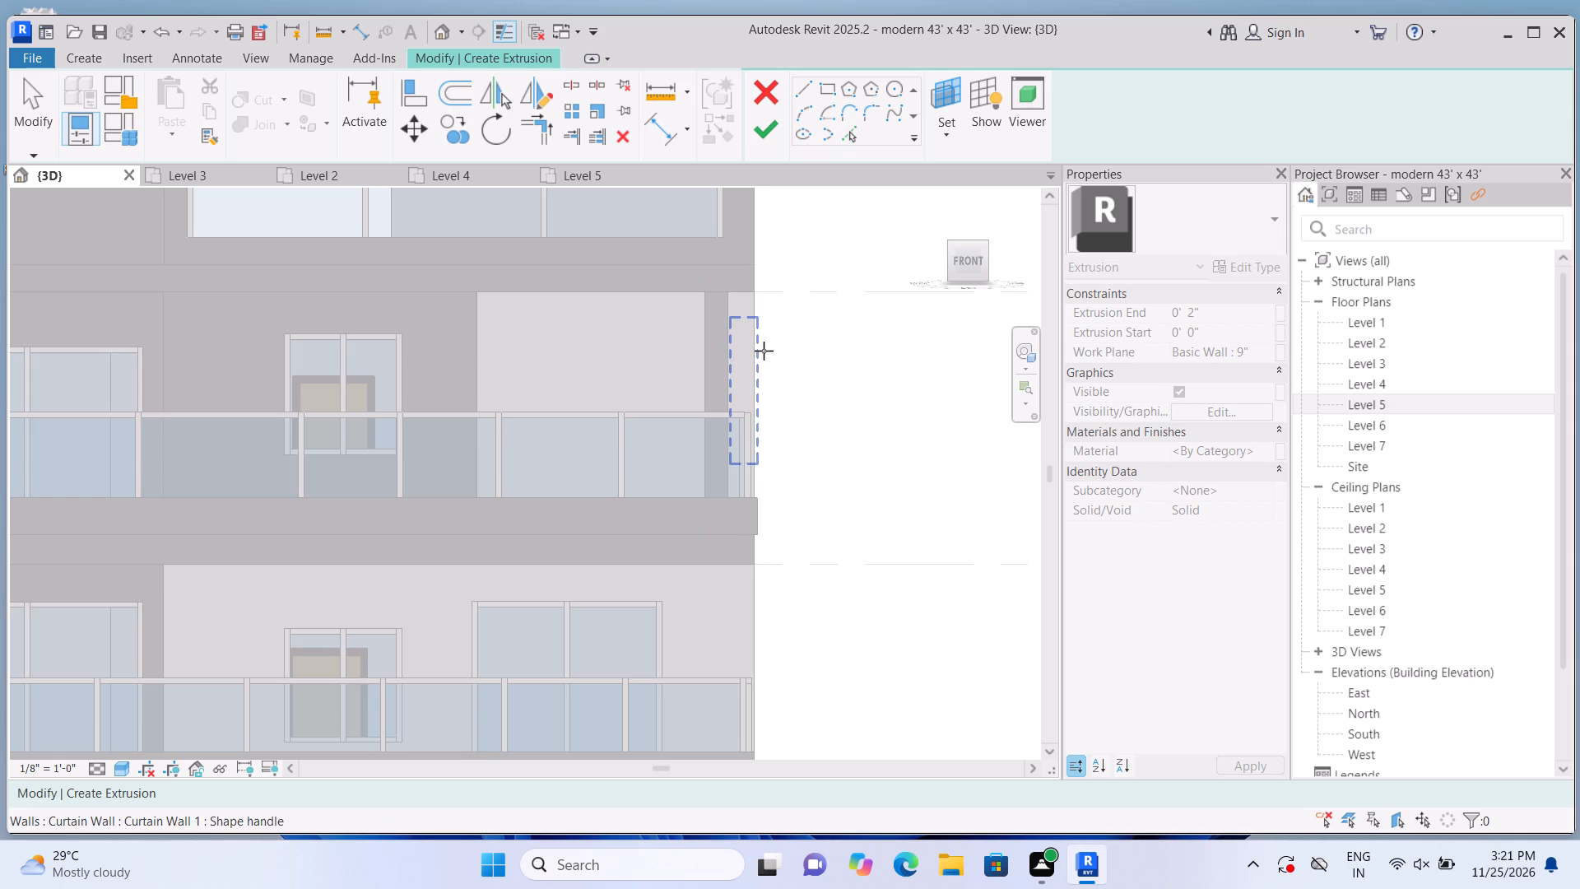
click(662, 318)
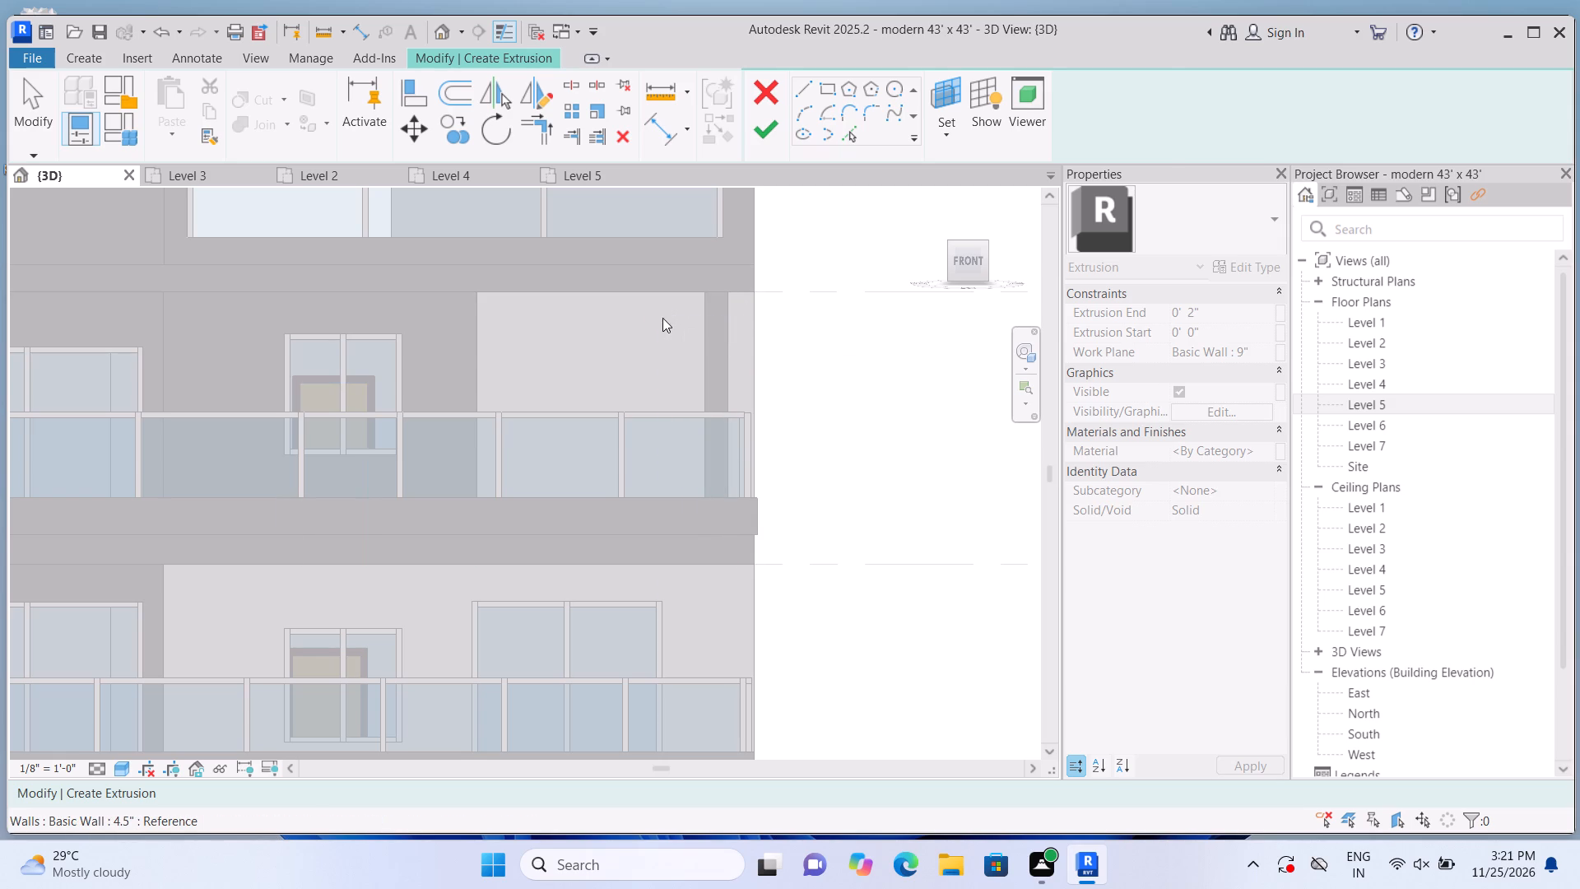
click(949, 81)
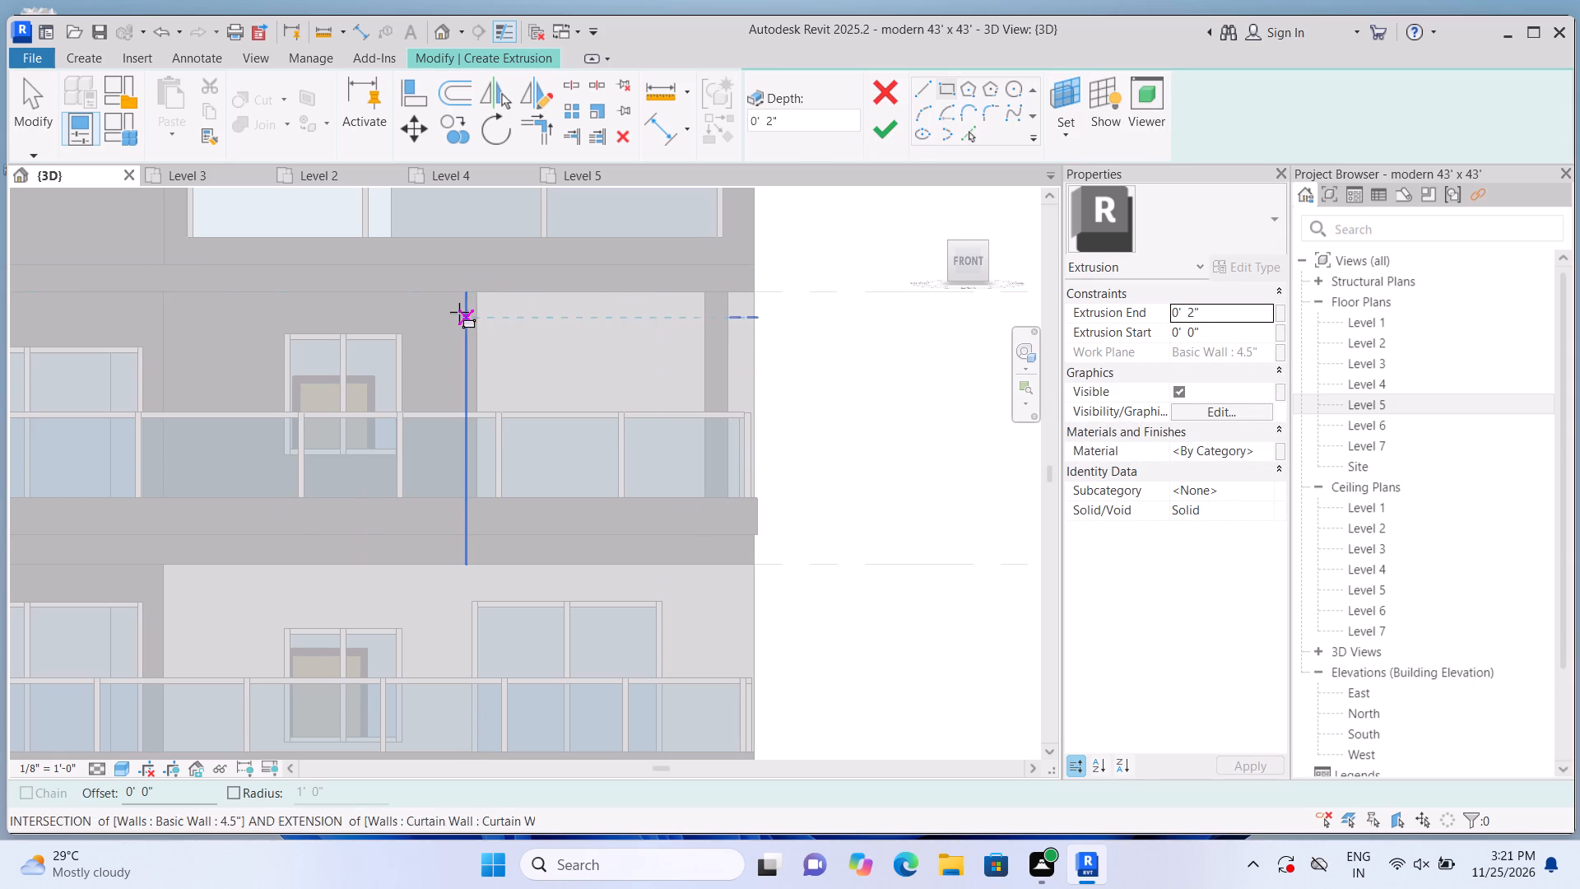
click(484, 294)
scroll(771, 372, up, 3)
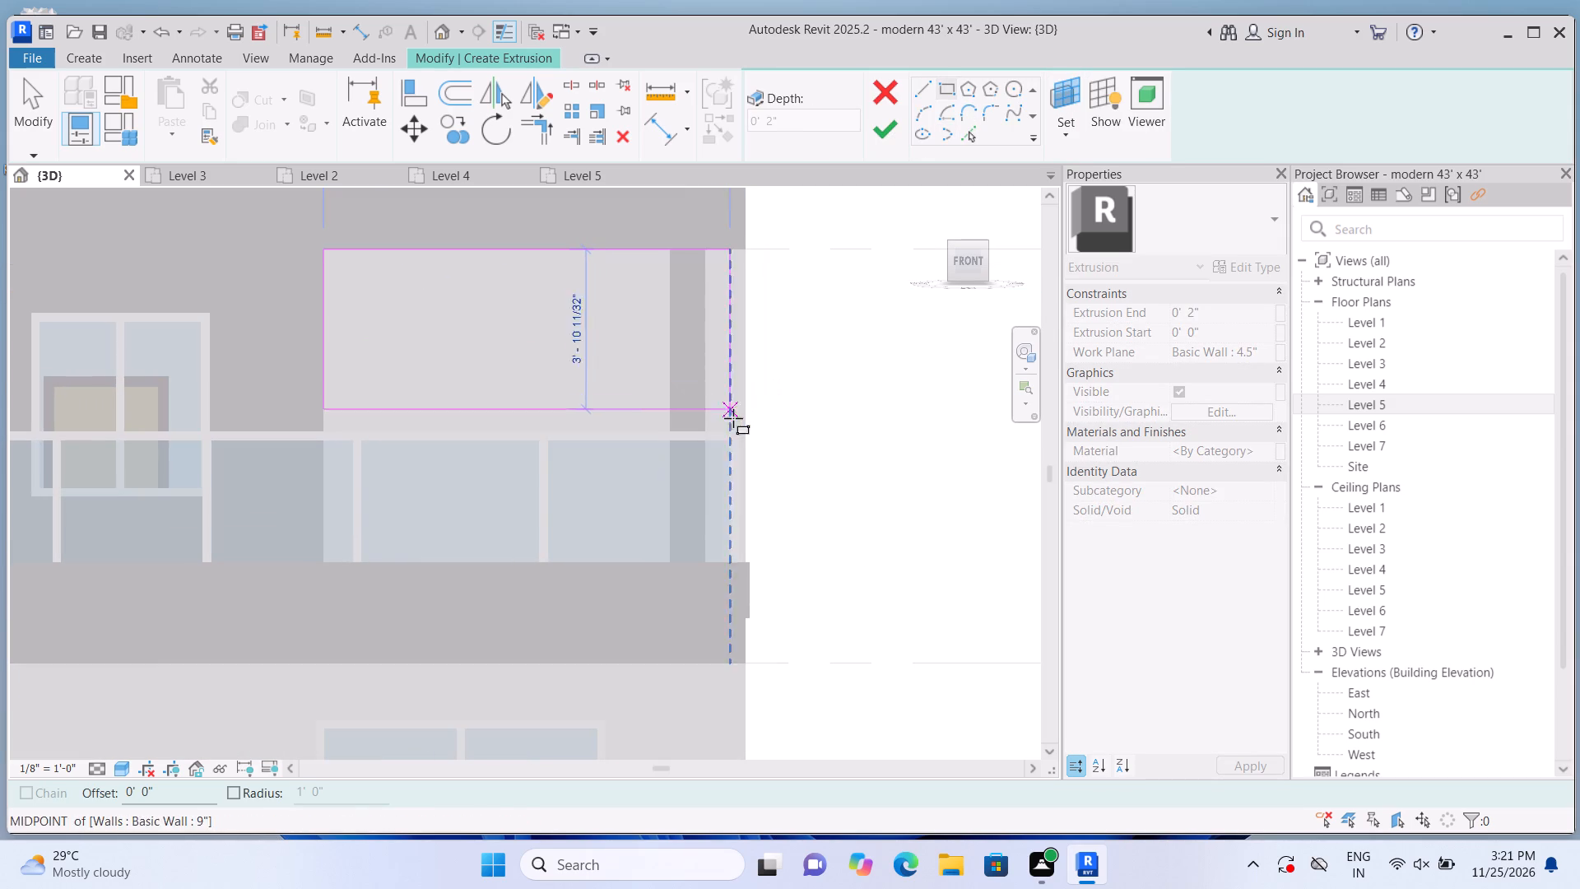
click(737, 614)
click(899, 117)
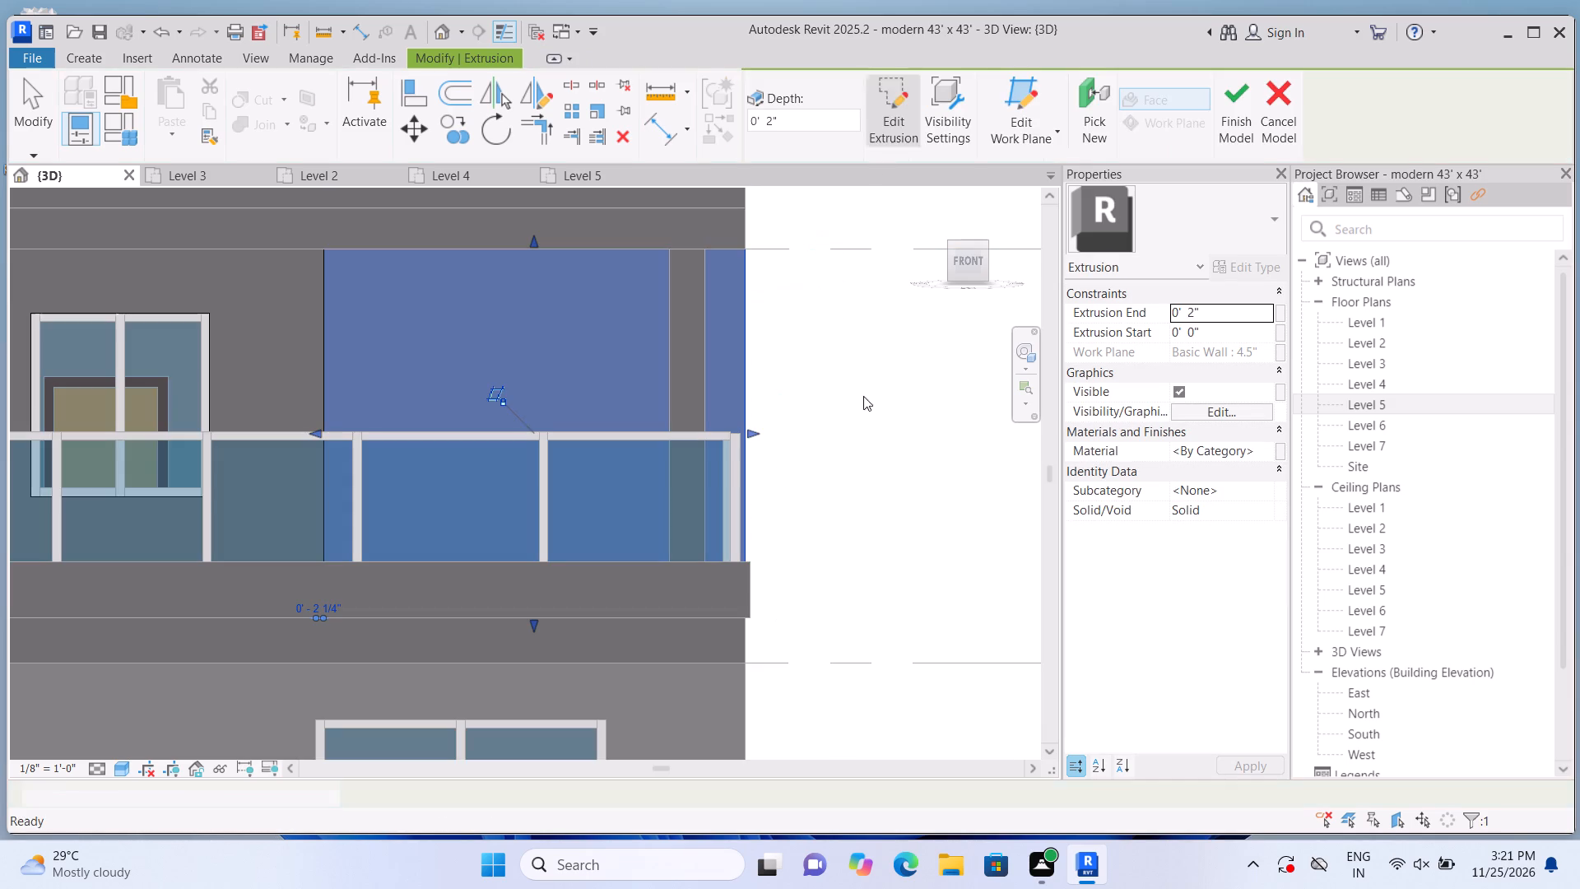
double_click(823, 533)
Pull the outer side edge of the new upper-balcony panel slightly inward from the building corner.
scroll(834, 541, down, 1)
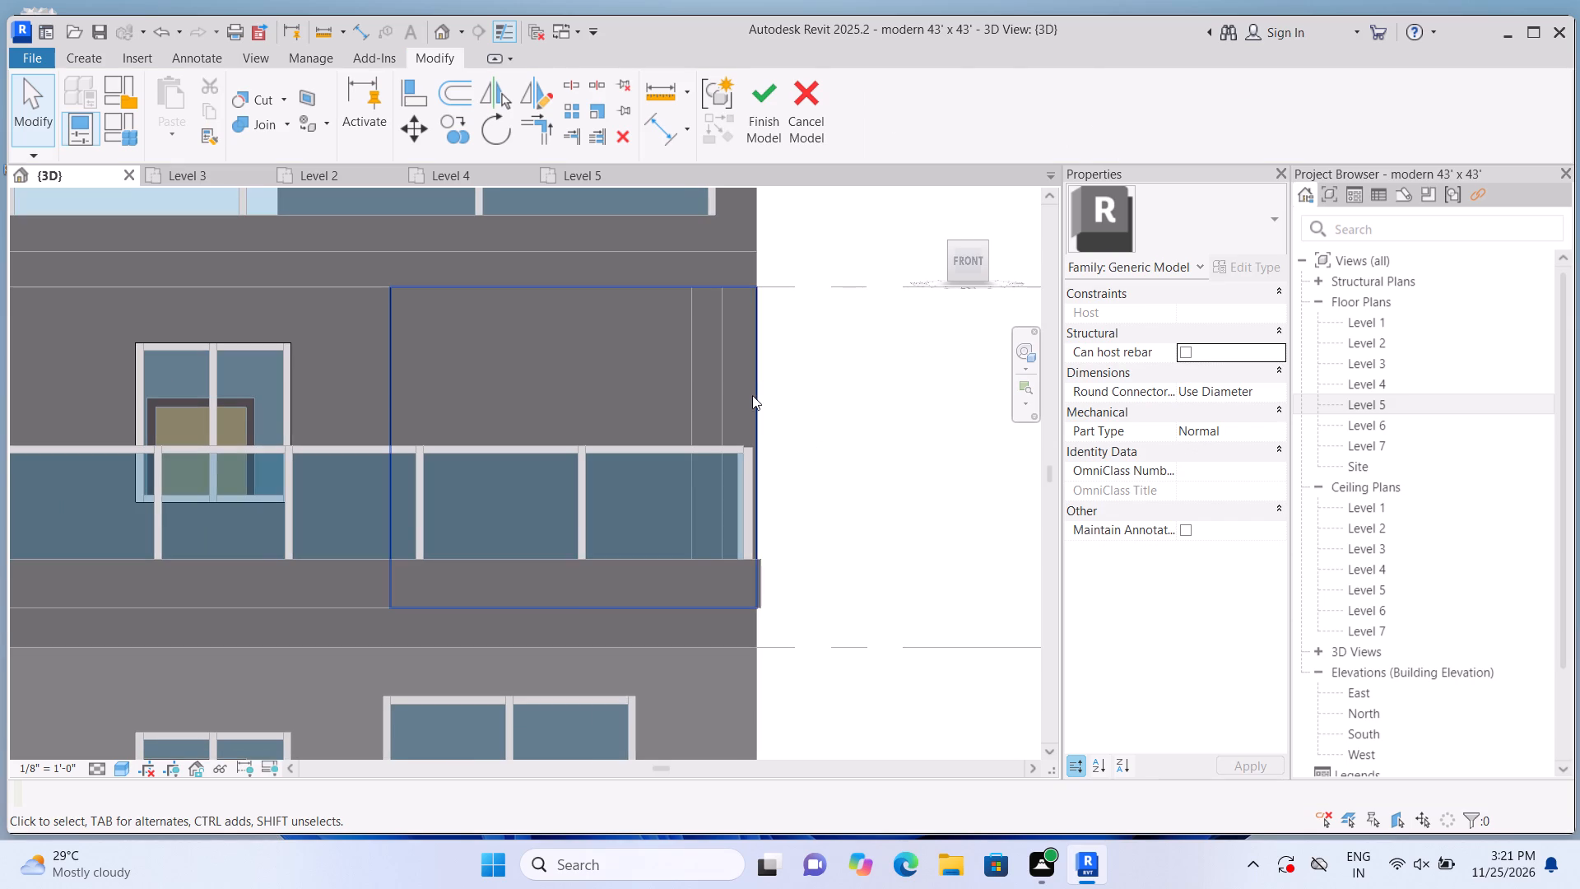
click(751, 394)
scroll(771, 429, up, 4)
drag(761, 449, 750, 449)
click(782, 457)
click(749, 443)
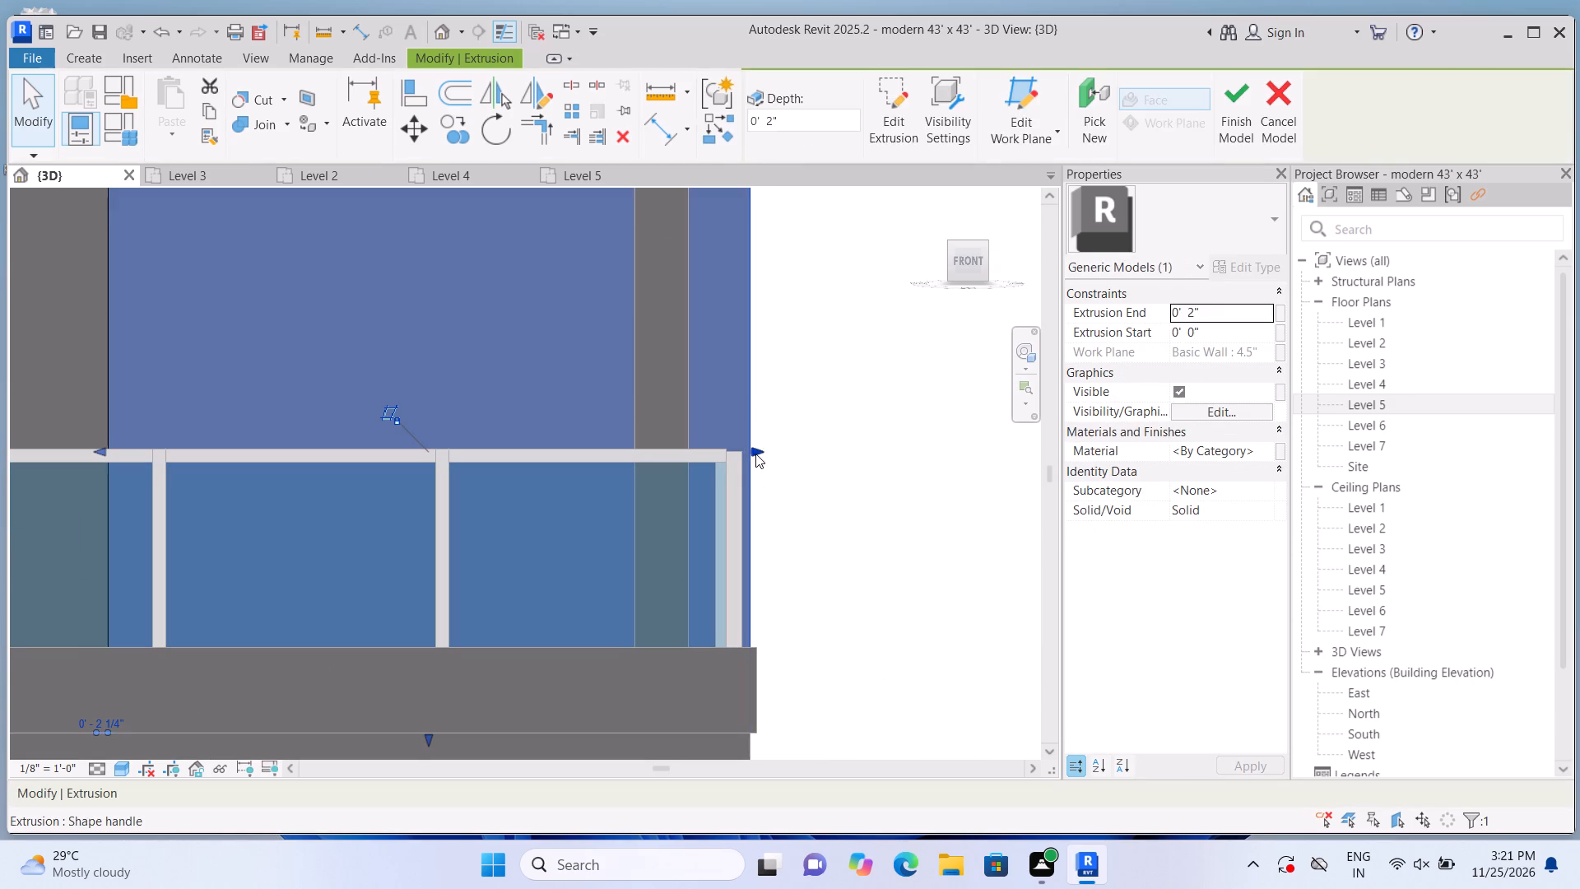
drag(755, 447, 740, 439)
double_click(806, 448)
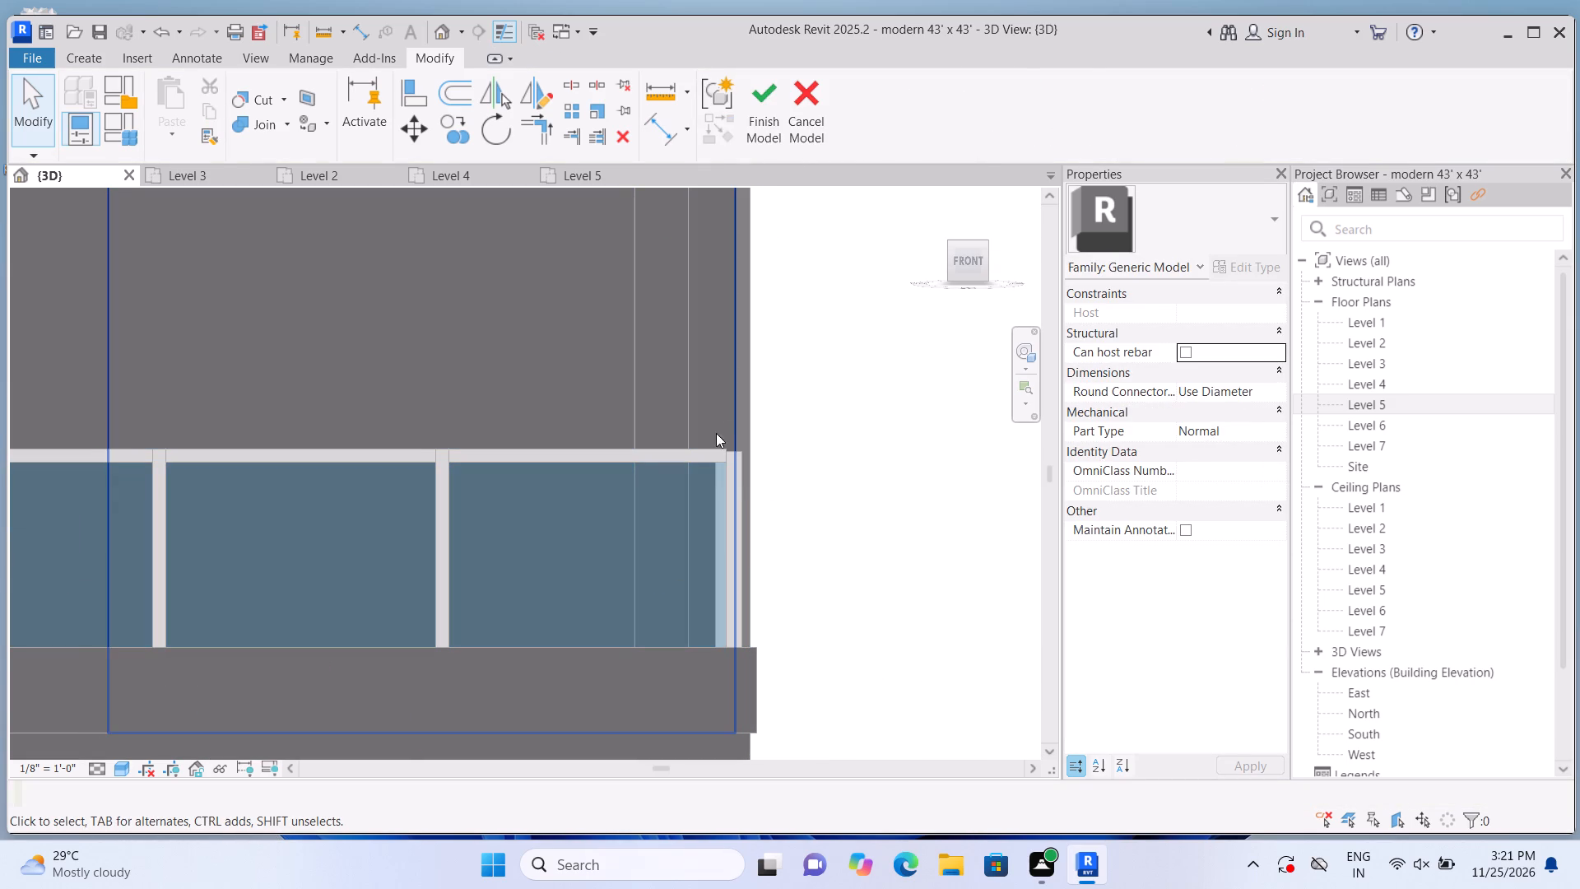
Stretch the outer side edge of the new upper-balcony panel out to the building corner.
click(727, 417)
drag(743, 447, 758, 450)
scroll(763, 456, up, 1)
click(784, 466)
scroll(800, 456, down, 4)
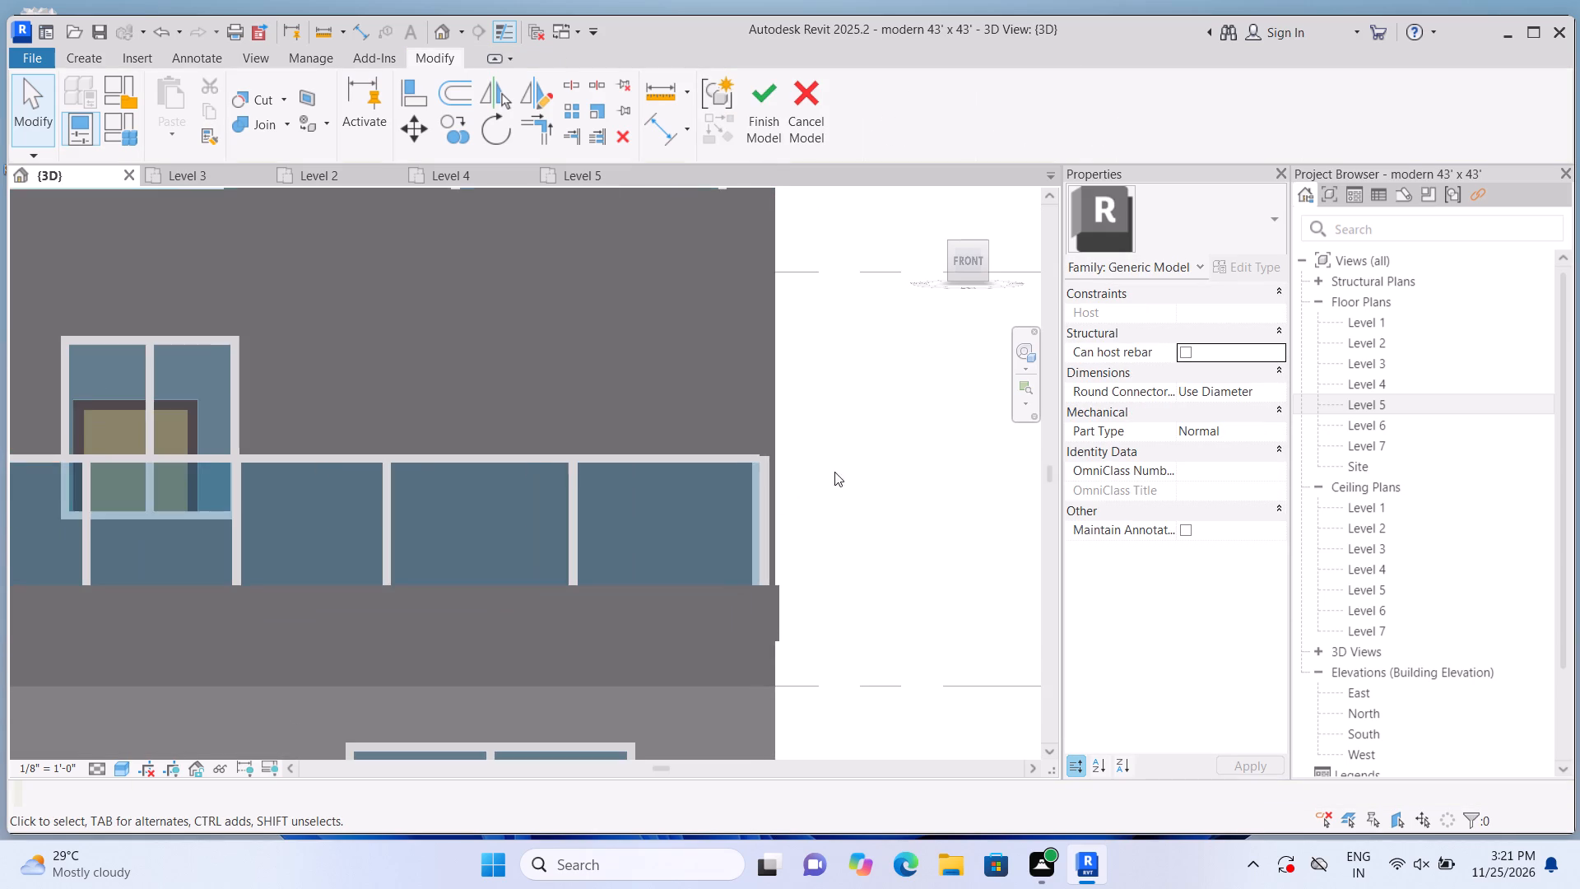
Examine the new upper-balcony corner panel from the front-side angle, checking its outer edge against the building corner.
shift+middle_drag(874, 498, 753, 548)
scroll(912, 482, down, 7)
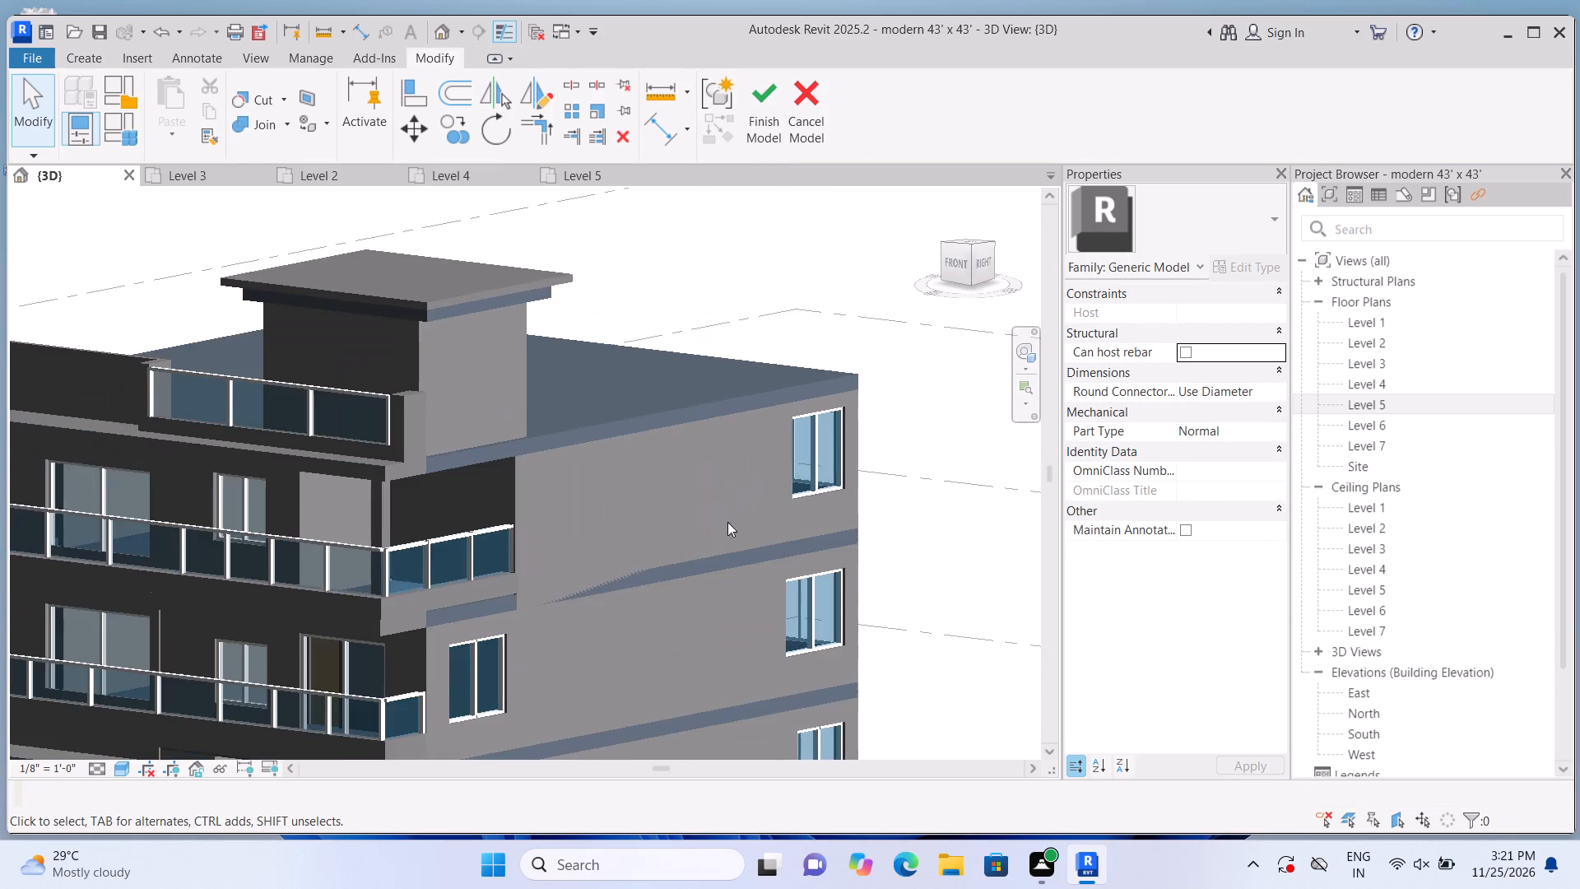
scroll(518, 514, up, 7)
scroll(681, 540, up, 3)
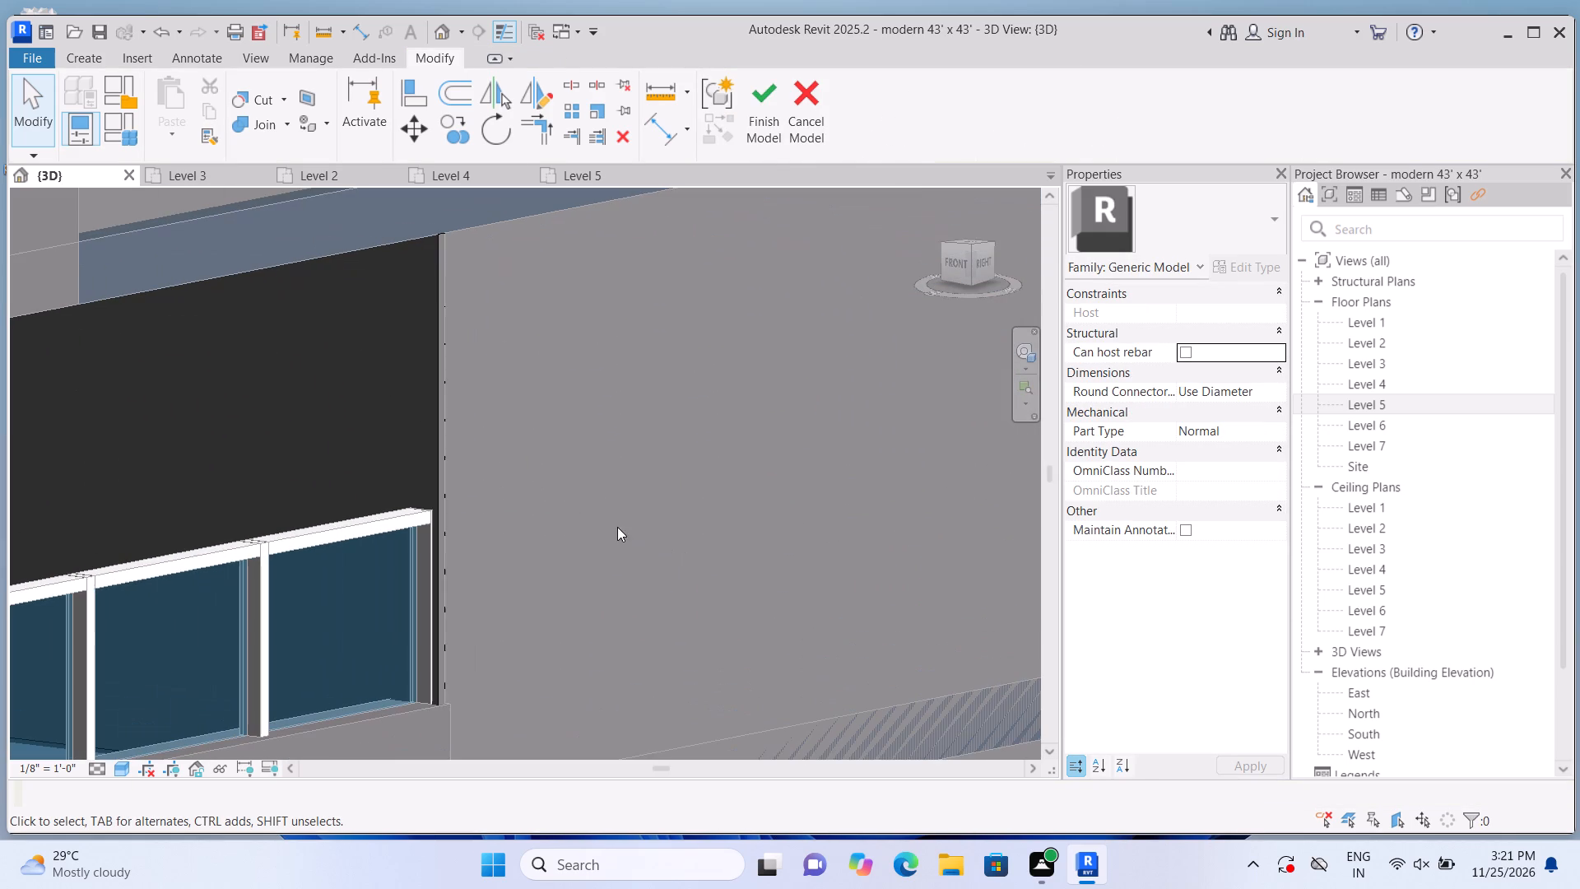
middle_drag(621, 567, 871, 609)
scroll(752, 617, up, 3)
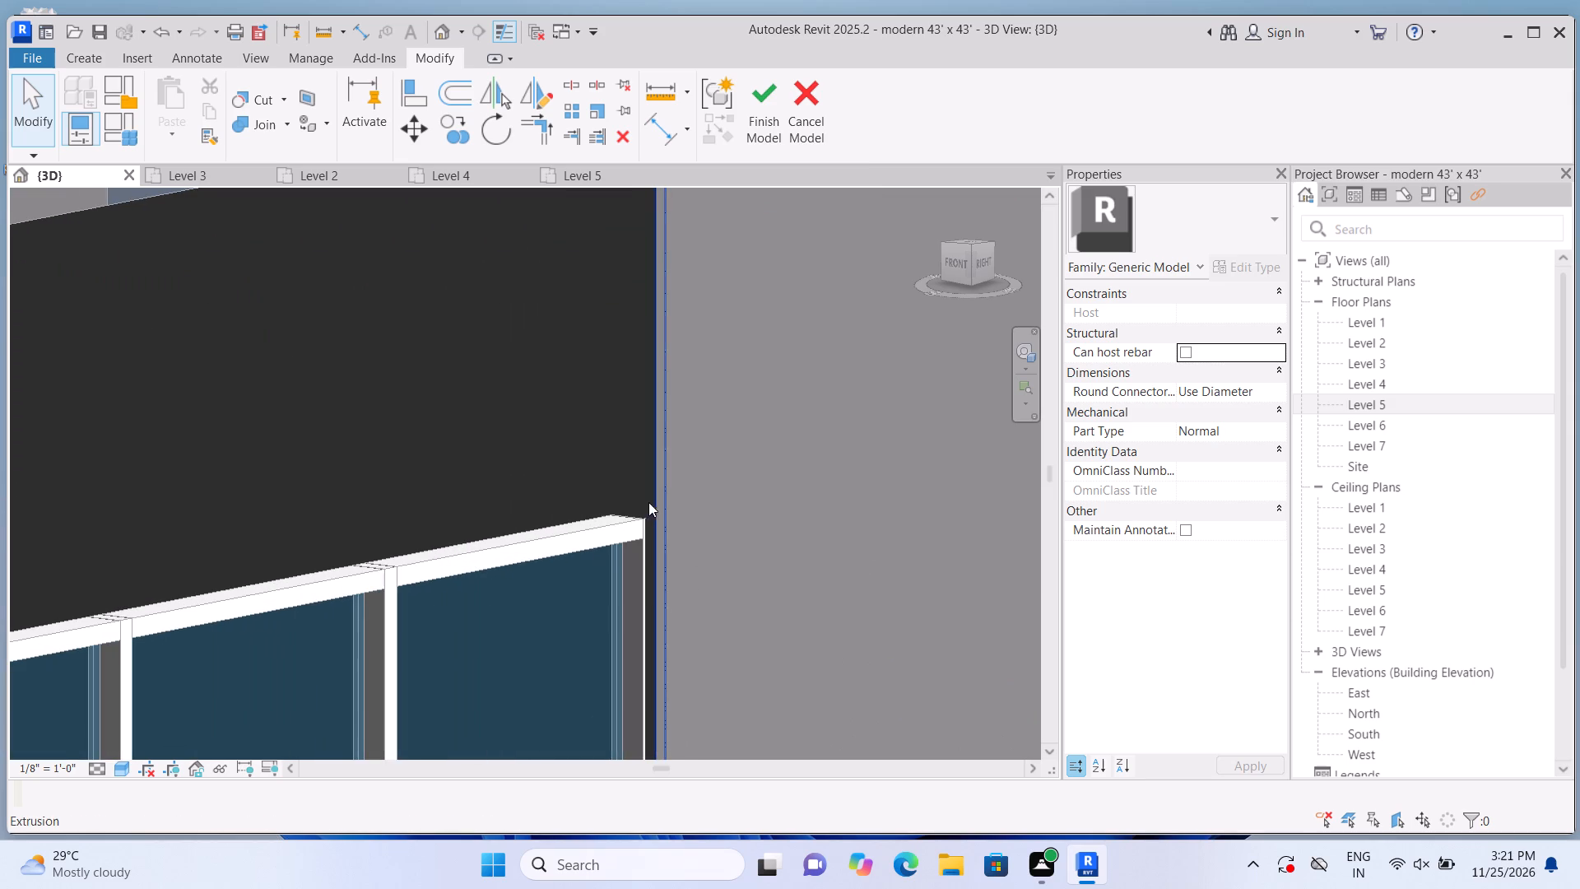
click(643, 499)
scroll(698, 493, down, 3)
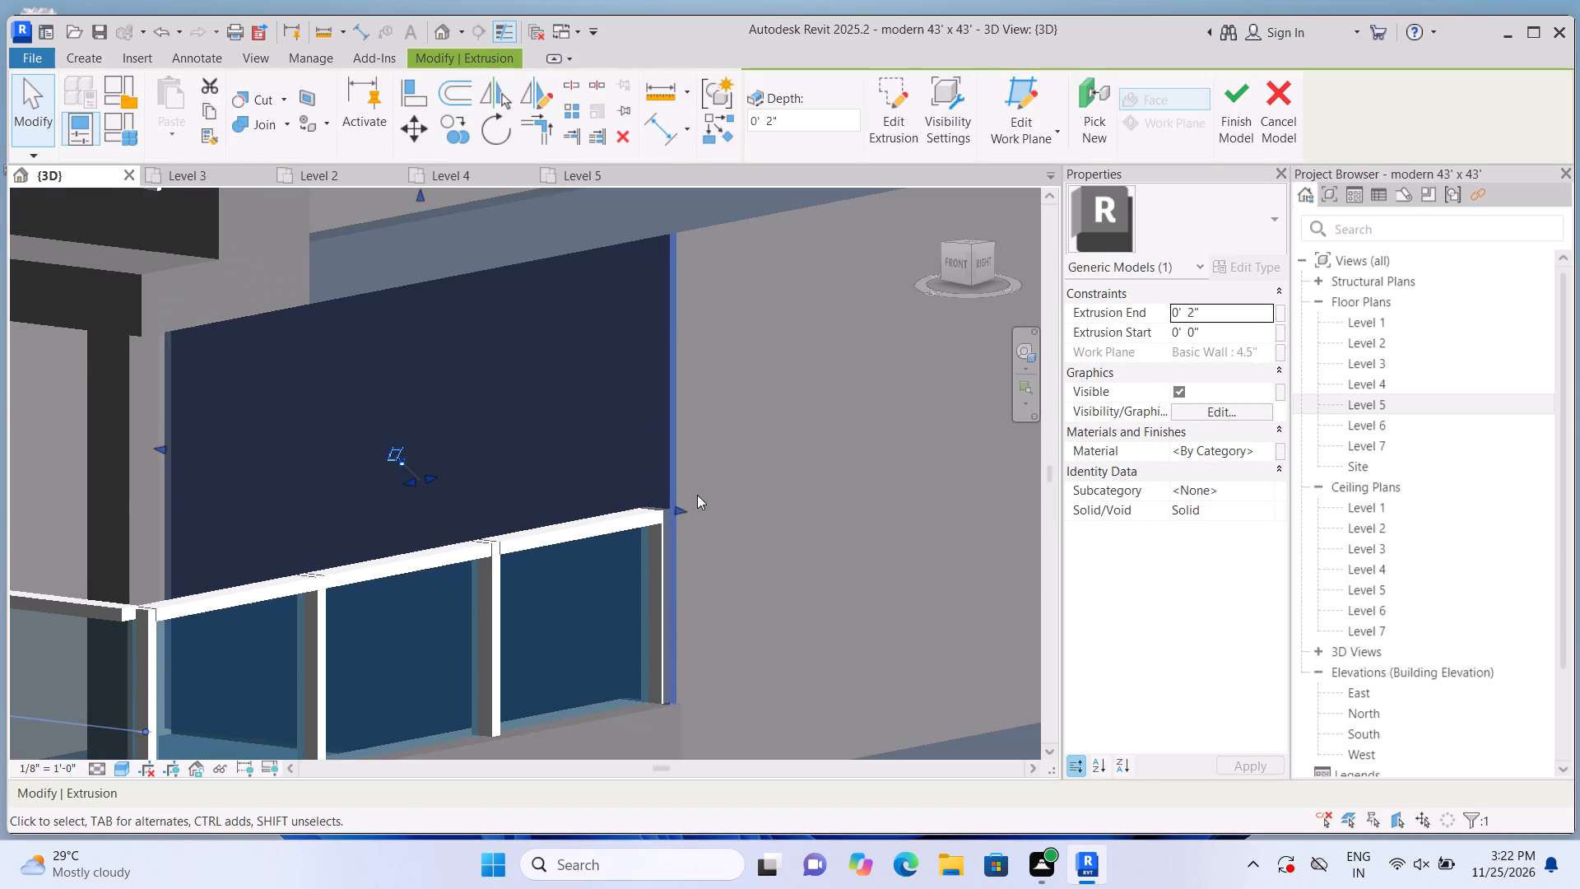
key(Escape)
scroll(711, 486, down, 7)
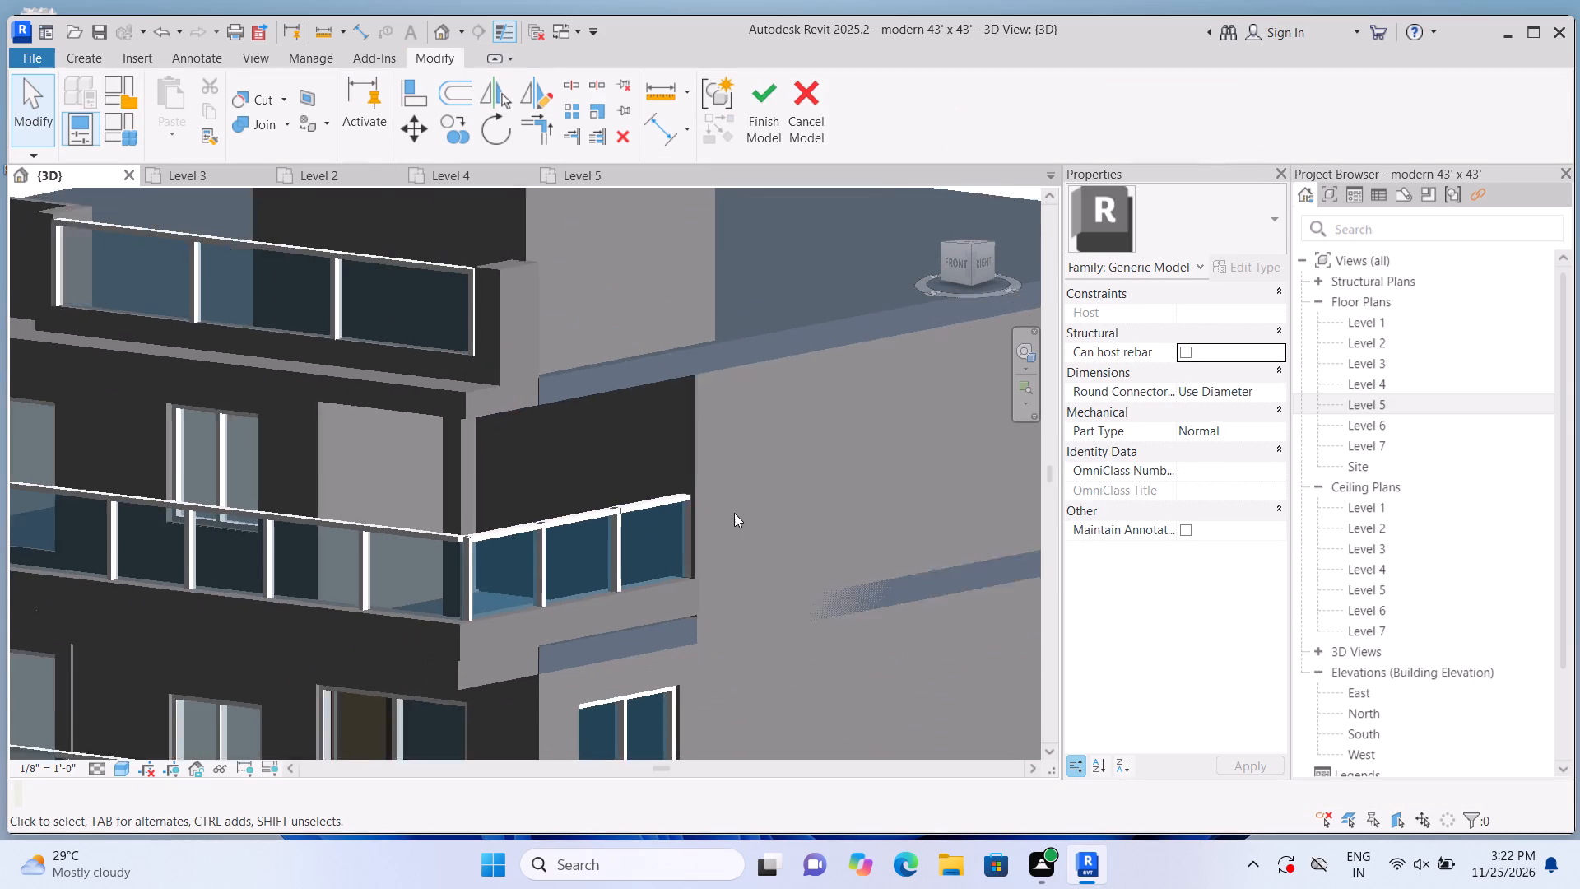
Extrude a 2" rectangular panel, about 11'-3 7/8" by 2'-4 1/4", on the 9" wall above the lower balcony's small window.
click(962, 256)
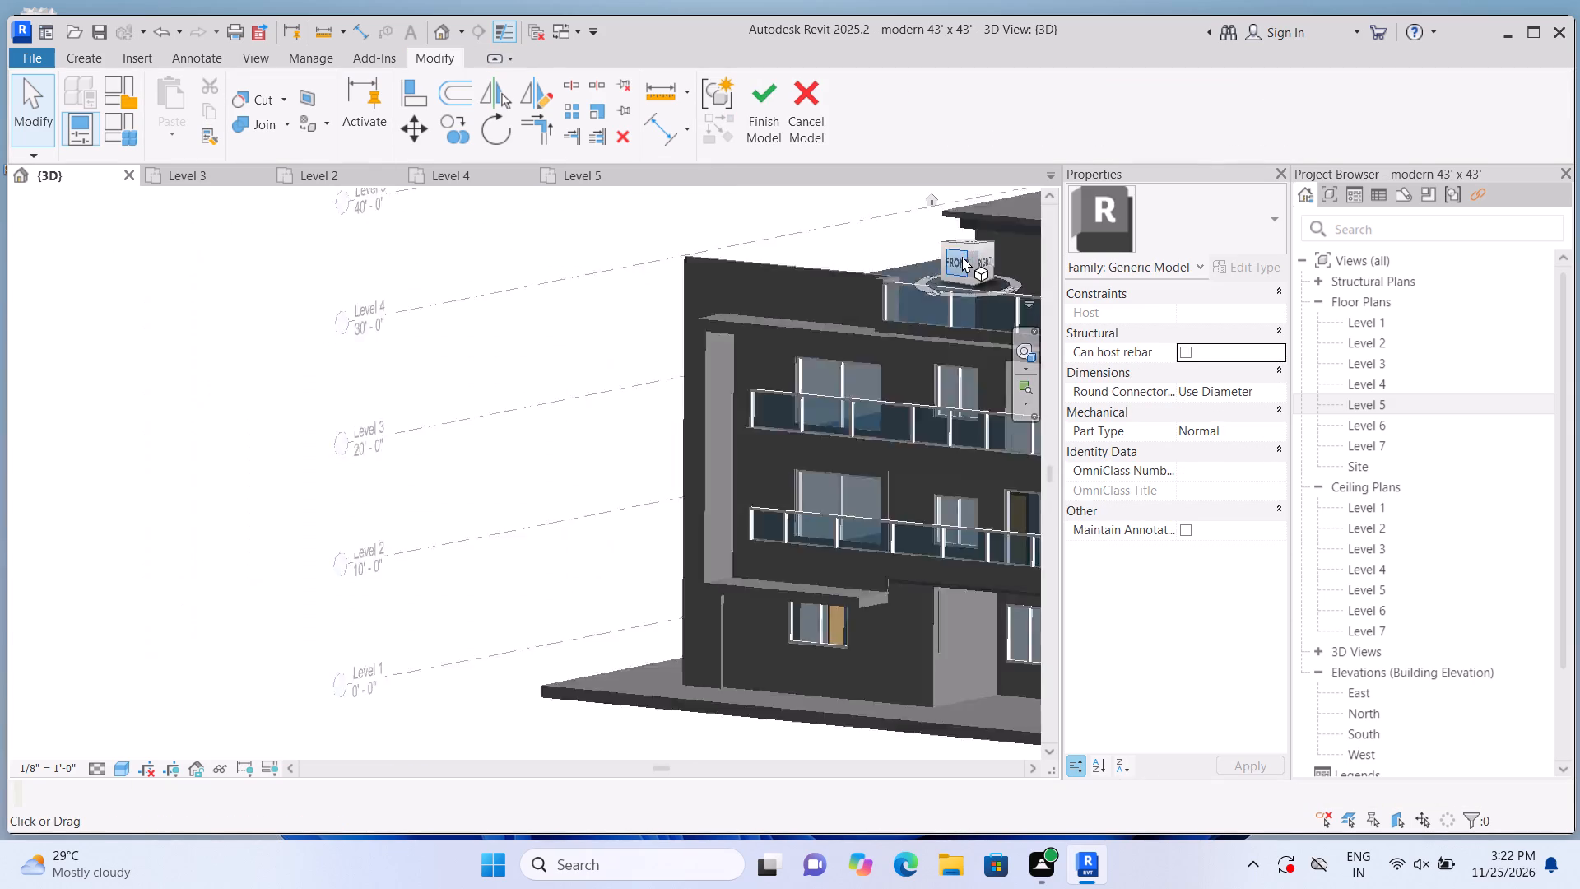
scroll(515, 475, up, 7)
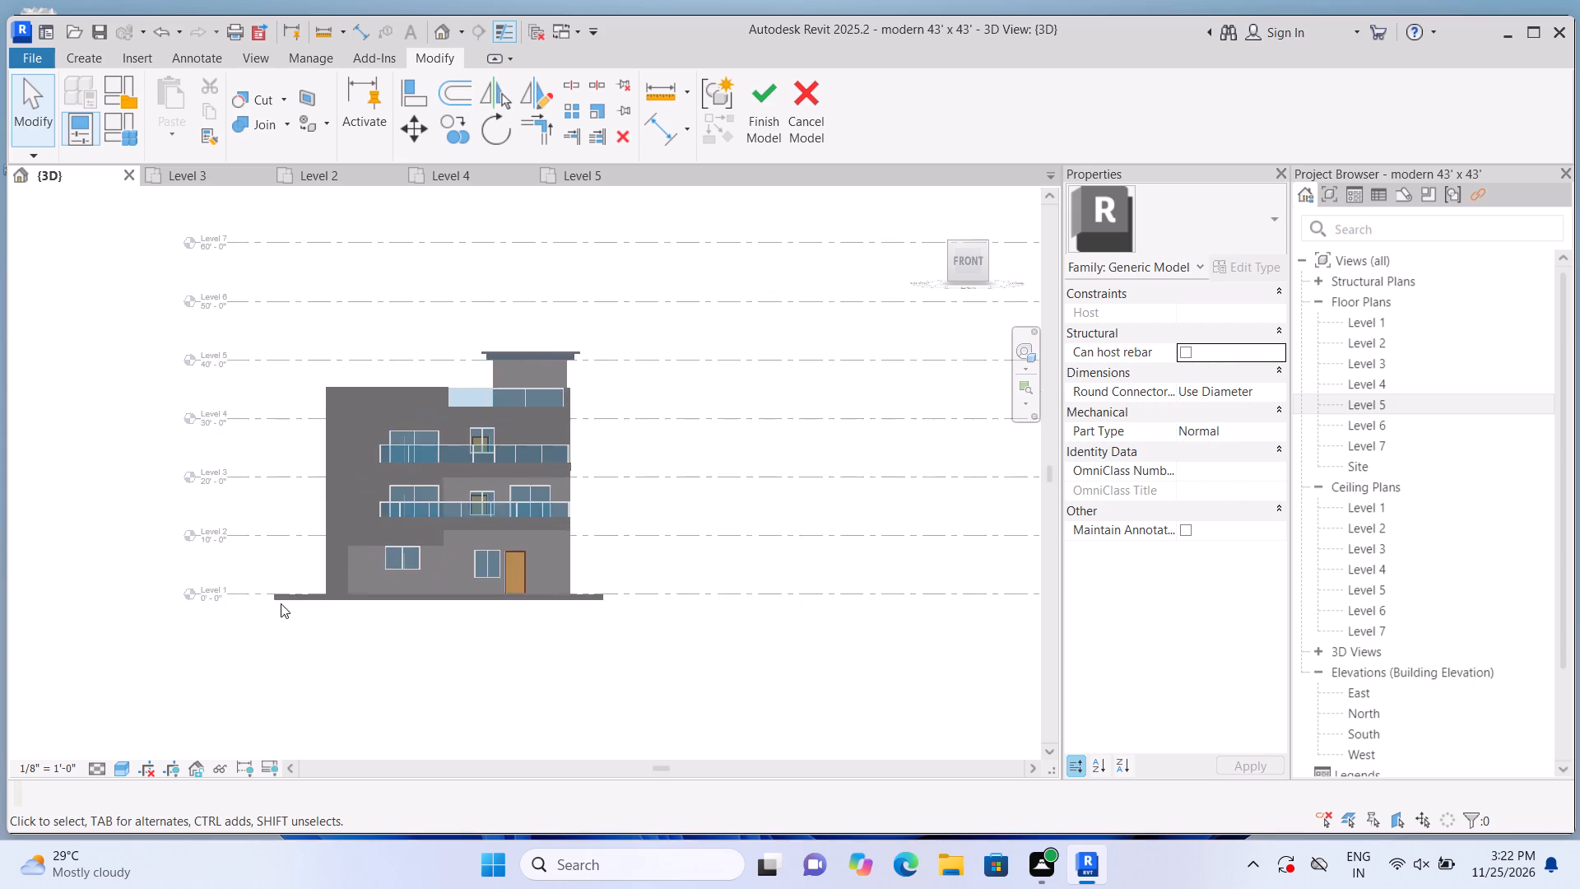
scroll(281, 603, up, 4)
middle_drag(467, 638, 430, 695)
scroll(430, 695, up, 1)
middle_drag(512, 664, 466, 747)
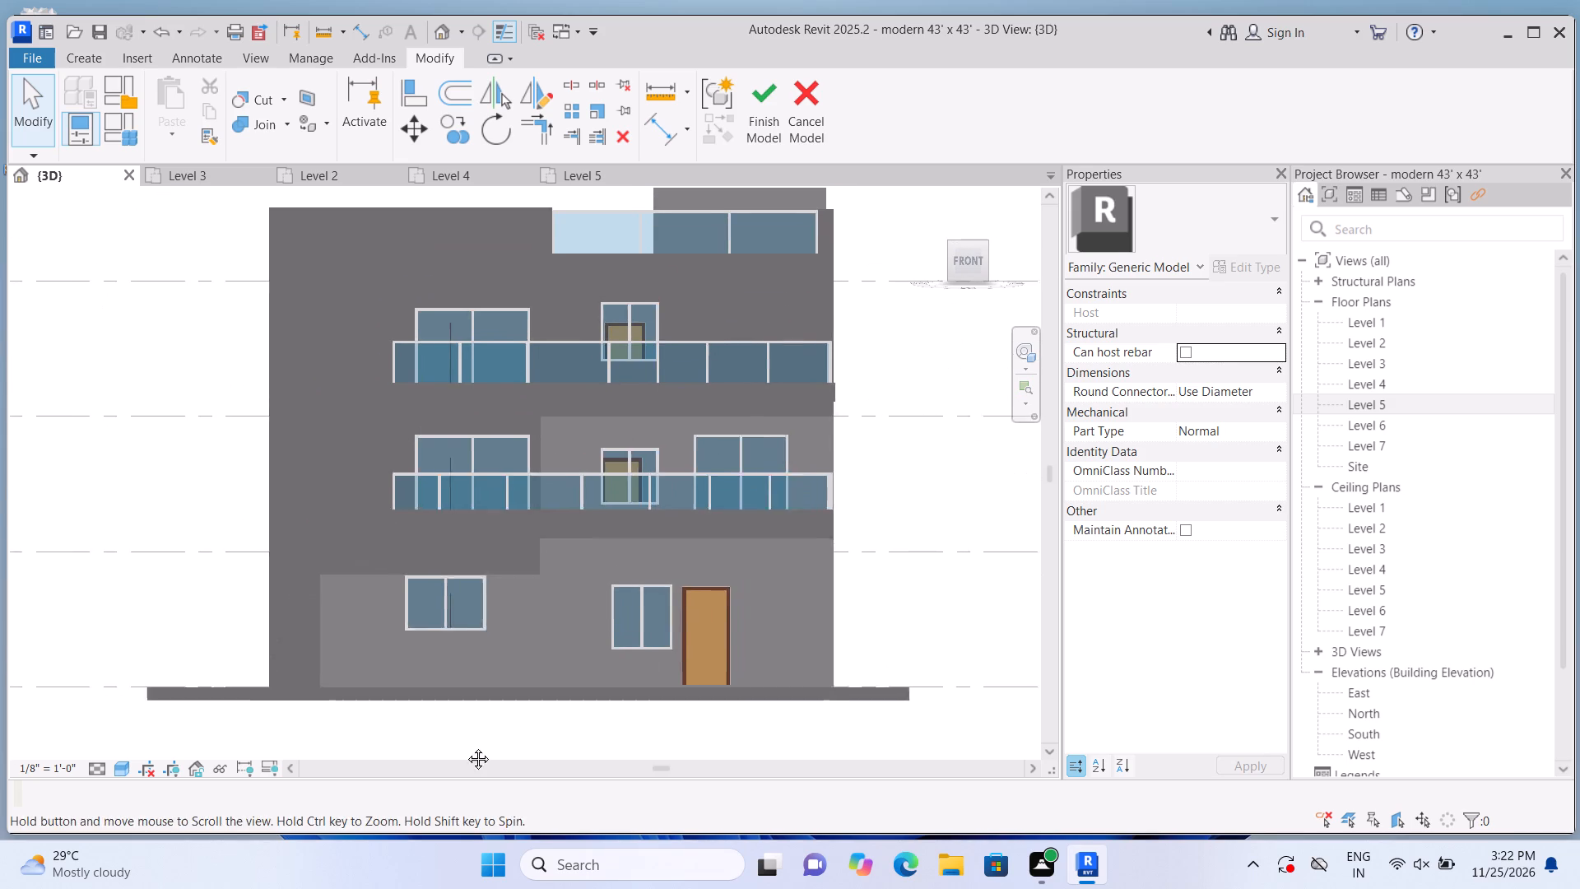
middle_drag(466, 747, 454, 756)
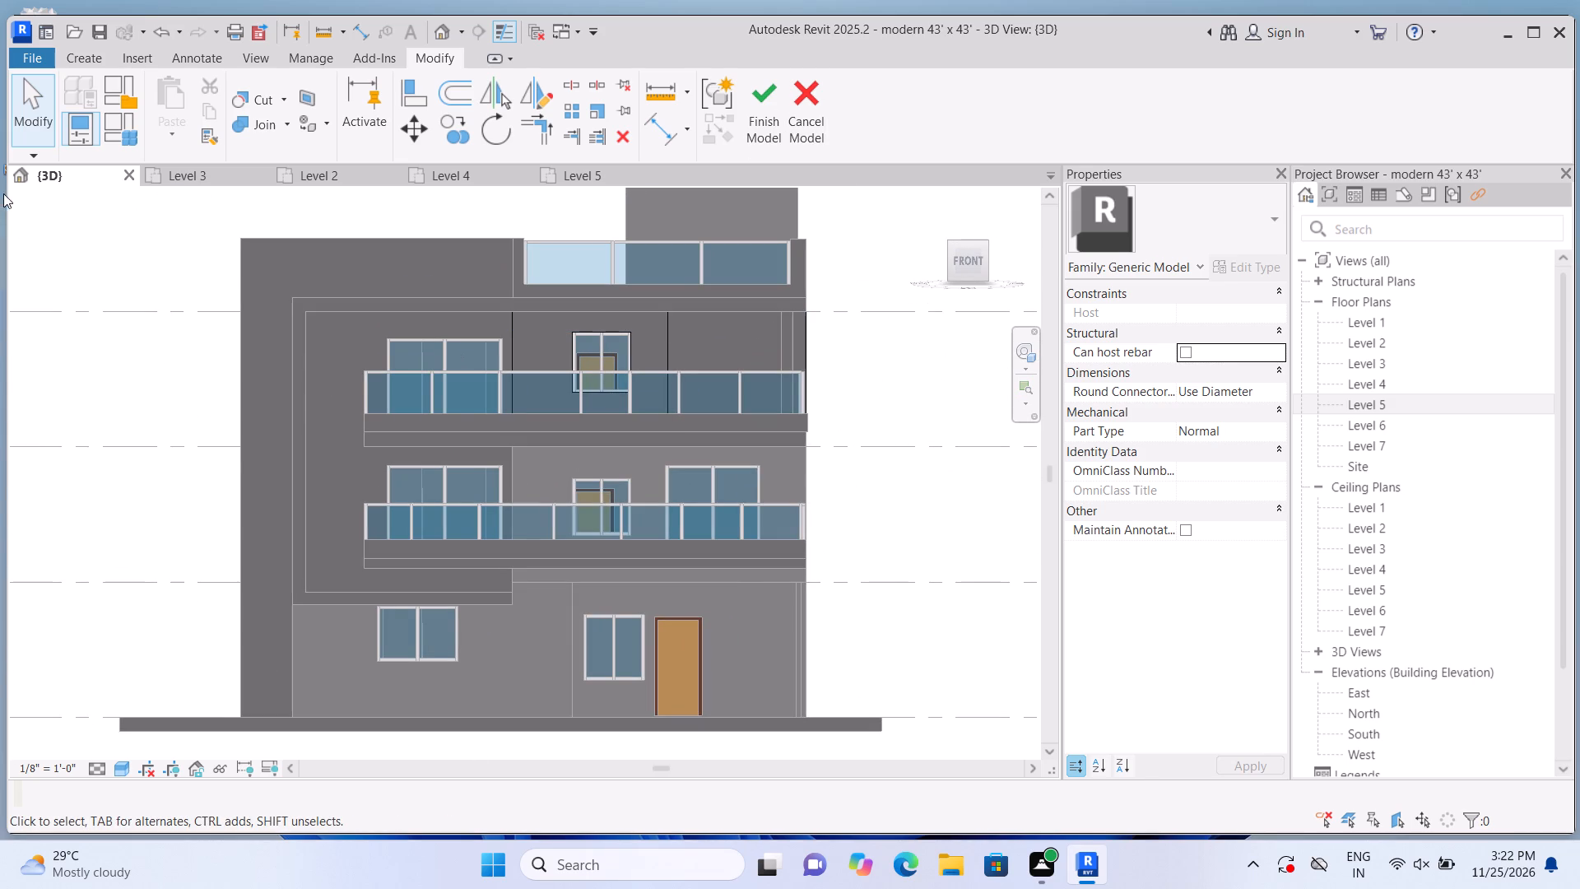
click(81, 57)
click(166, 105)
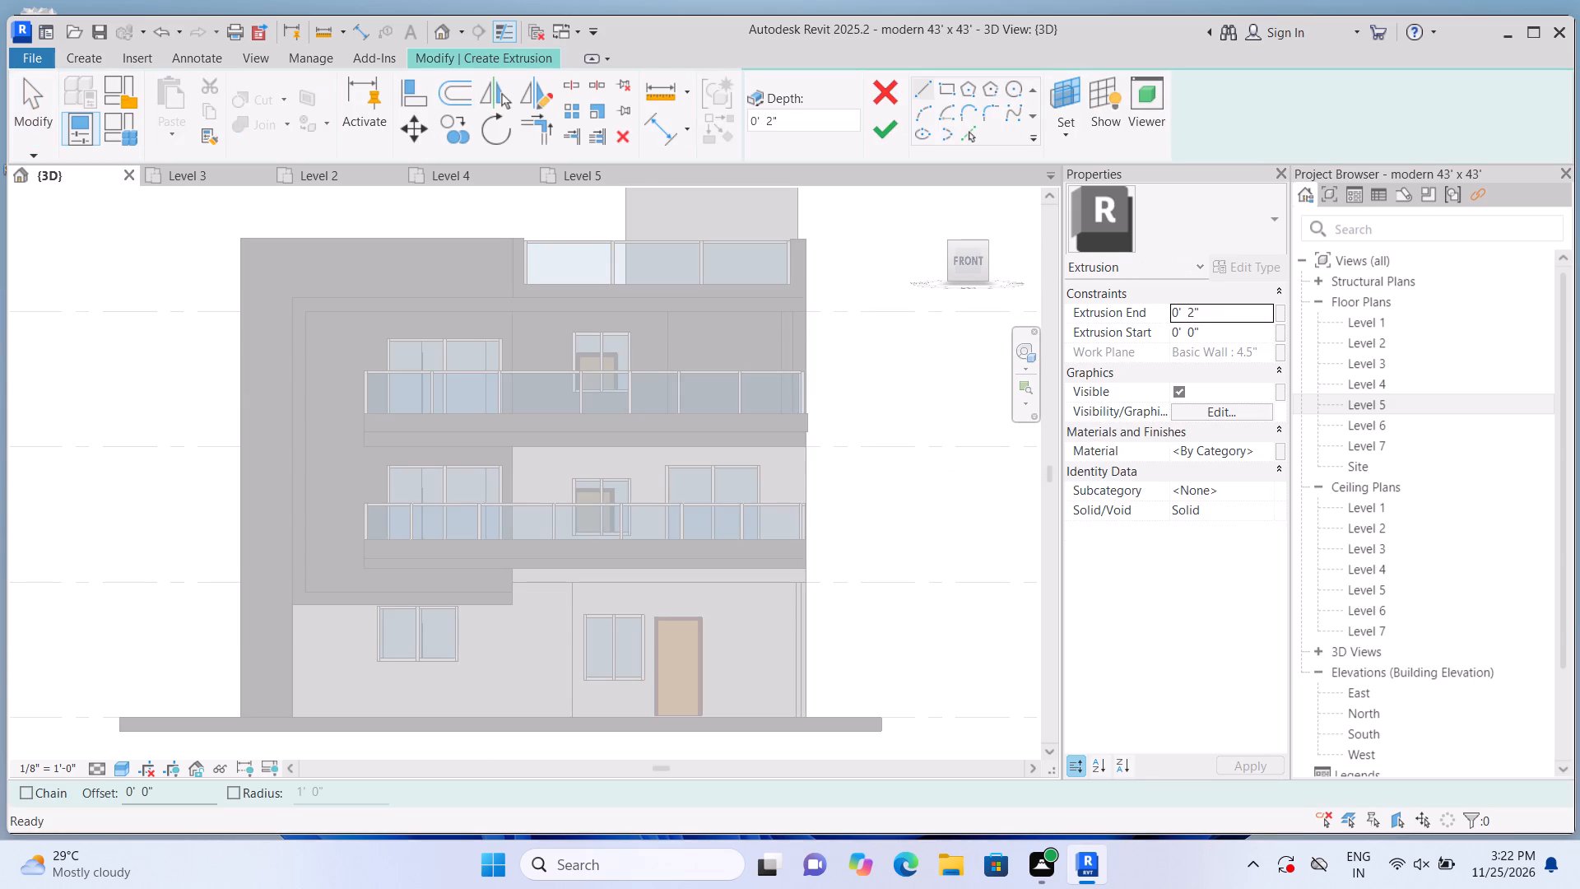
click(1061, 133)
click(1070, 213)
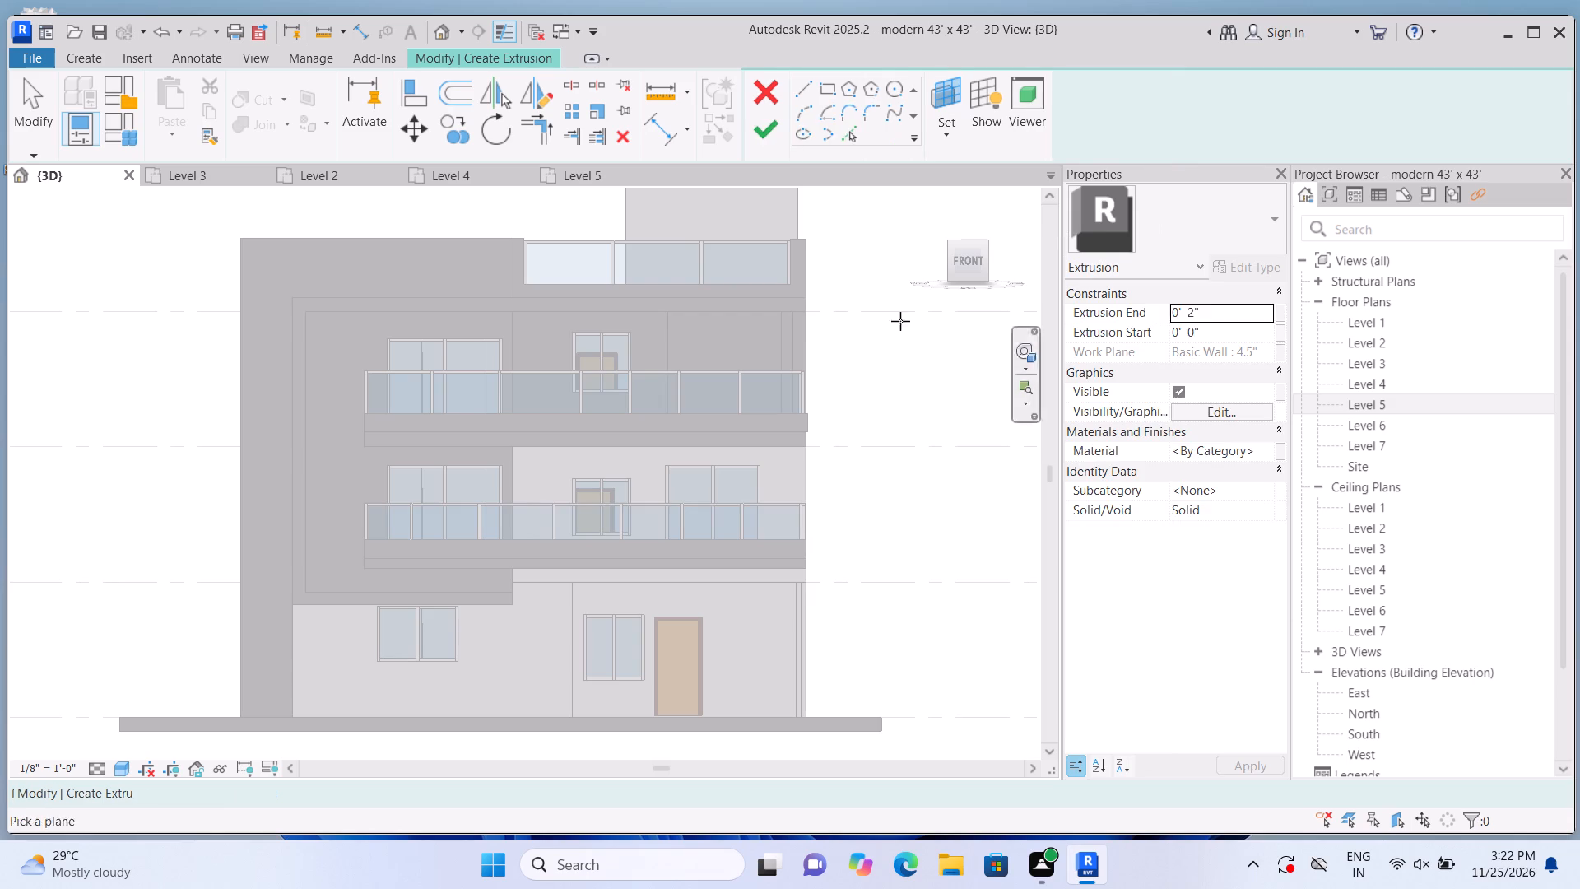
scroll(612, 519, up, 2)
click(611, 442)
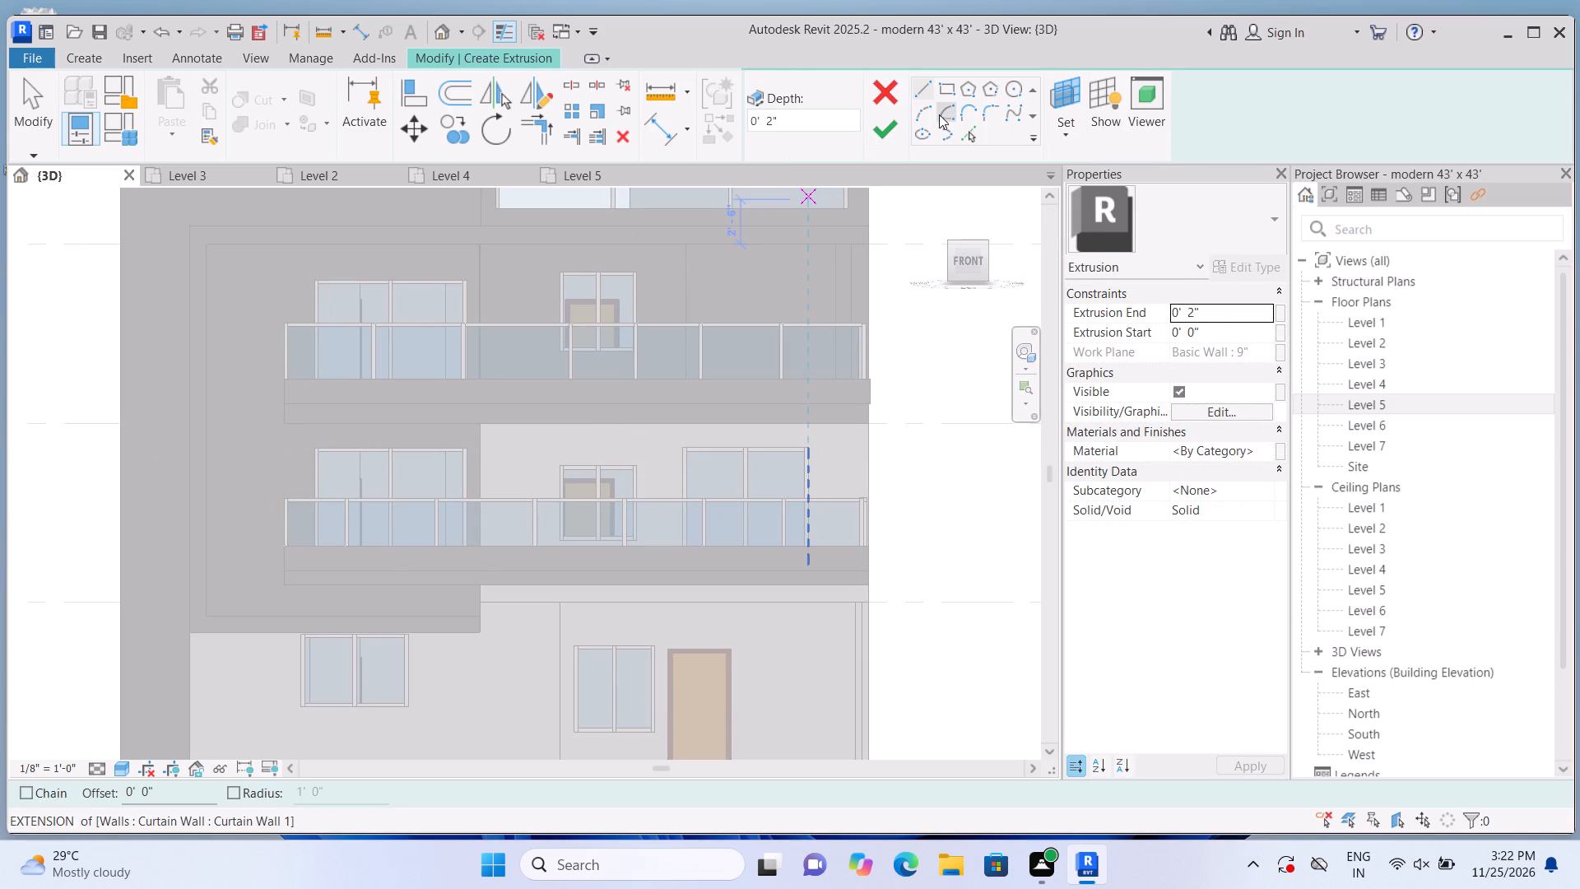
click(948, 88)
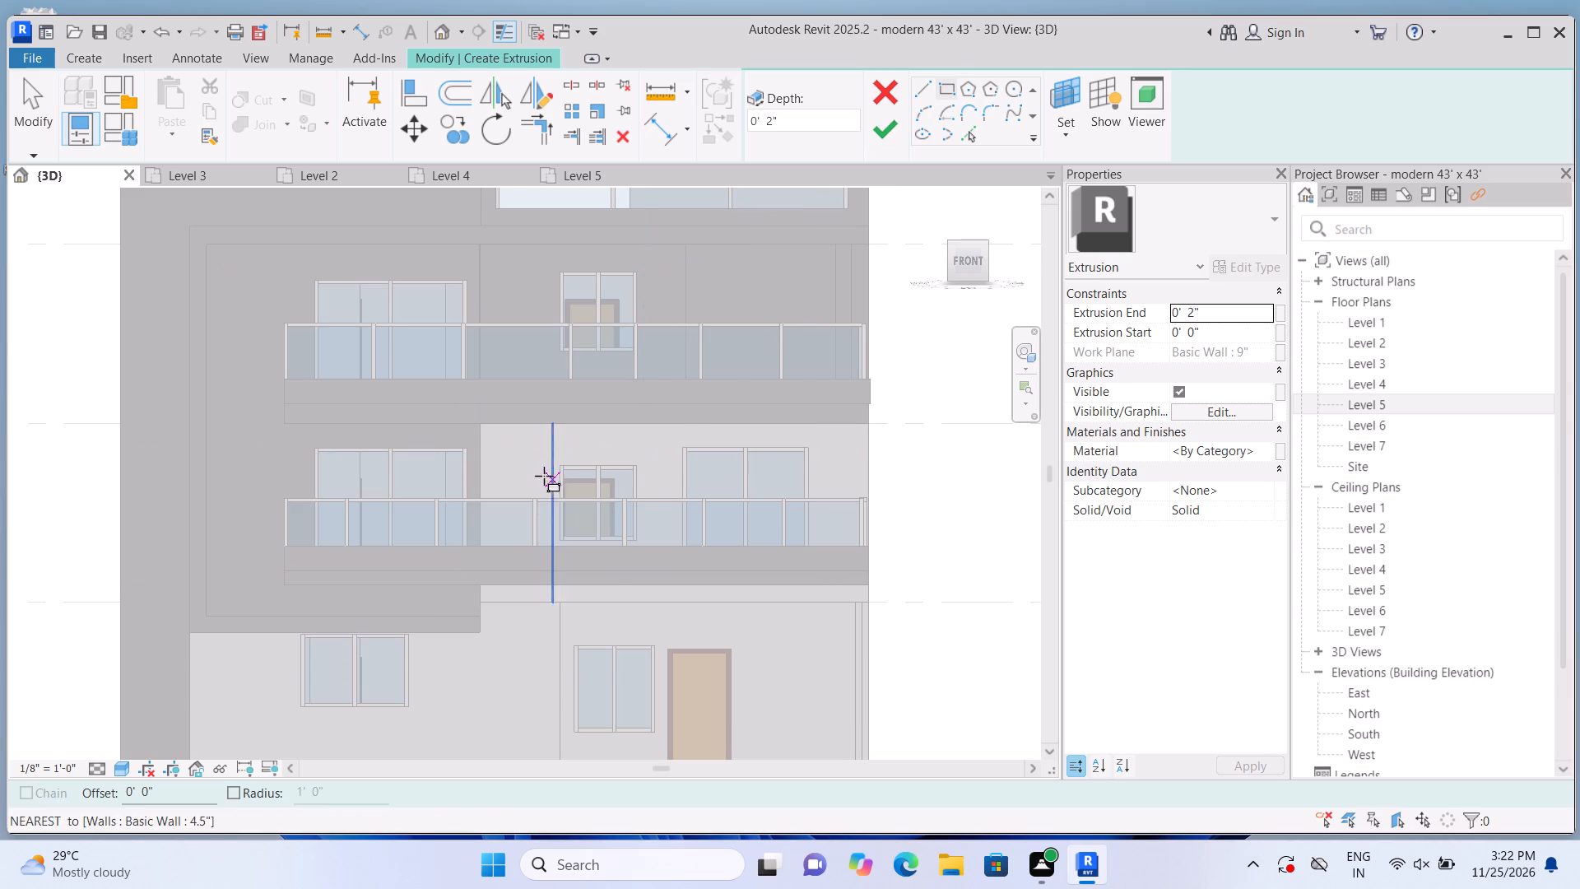
click(484, 425)
scroll(618, 467, up, 4)
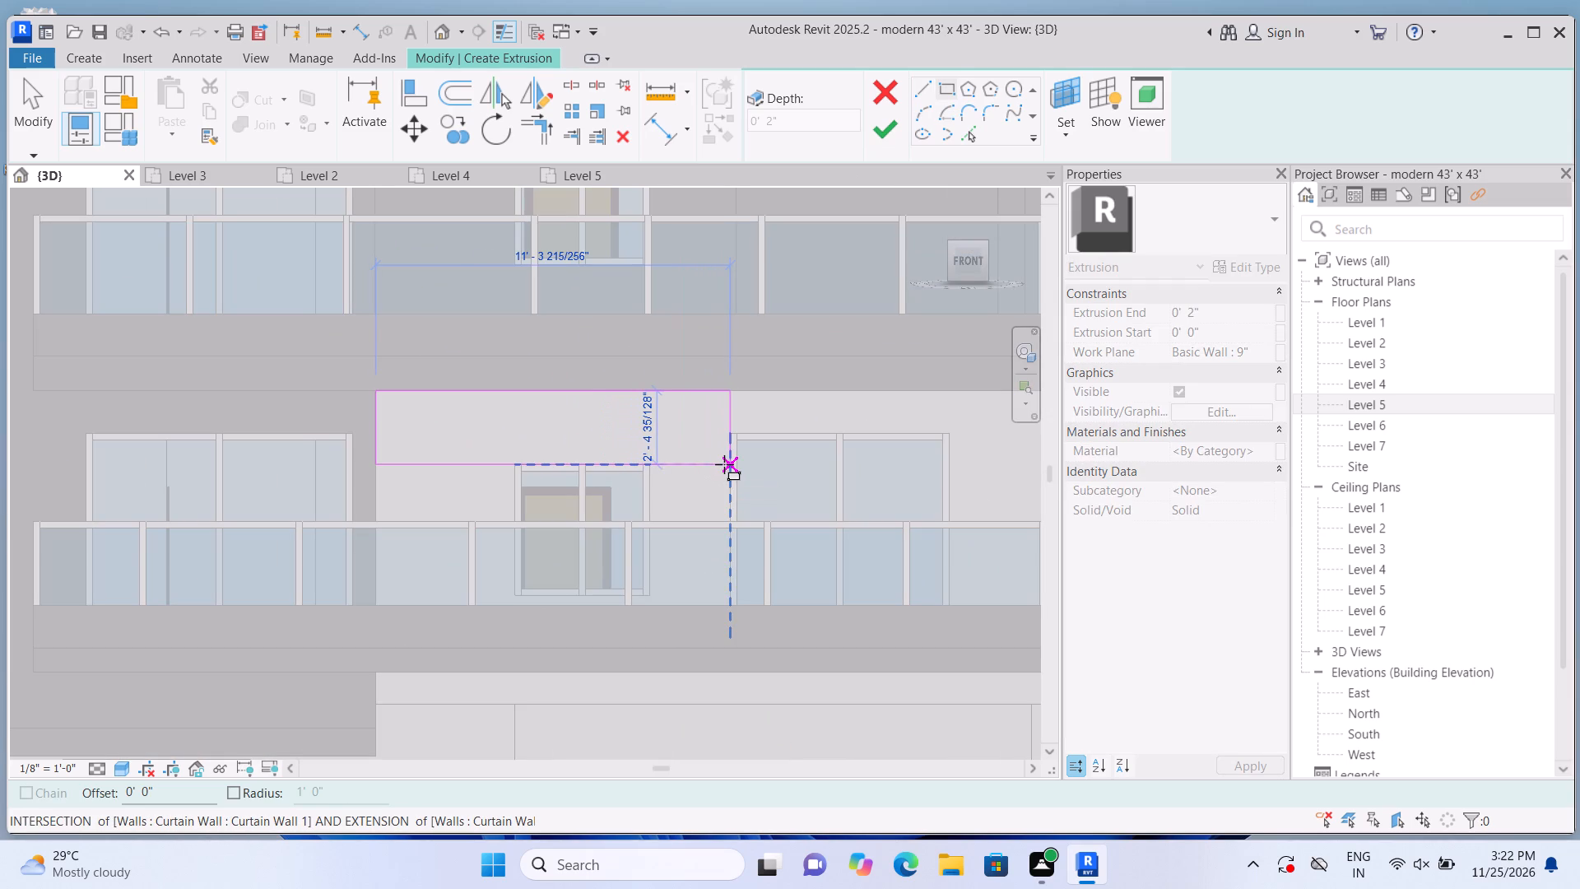
scroll(724, 464, up, 2)
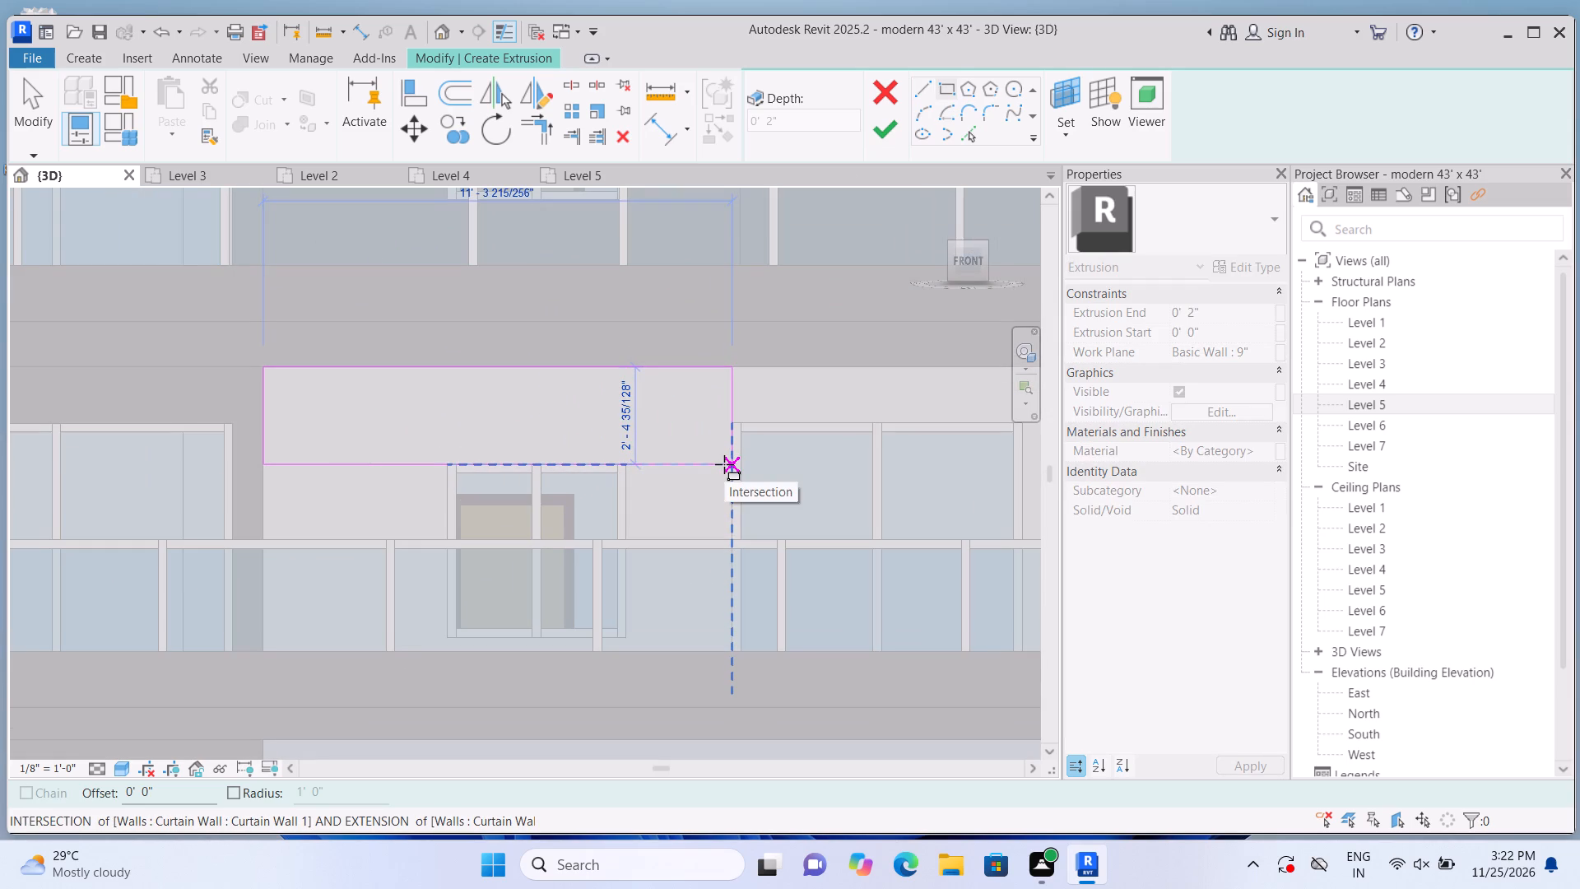
click(724, 464)
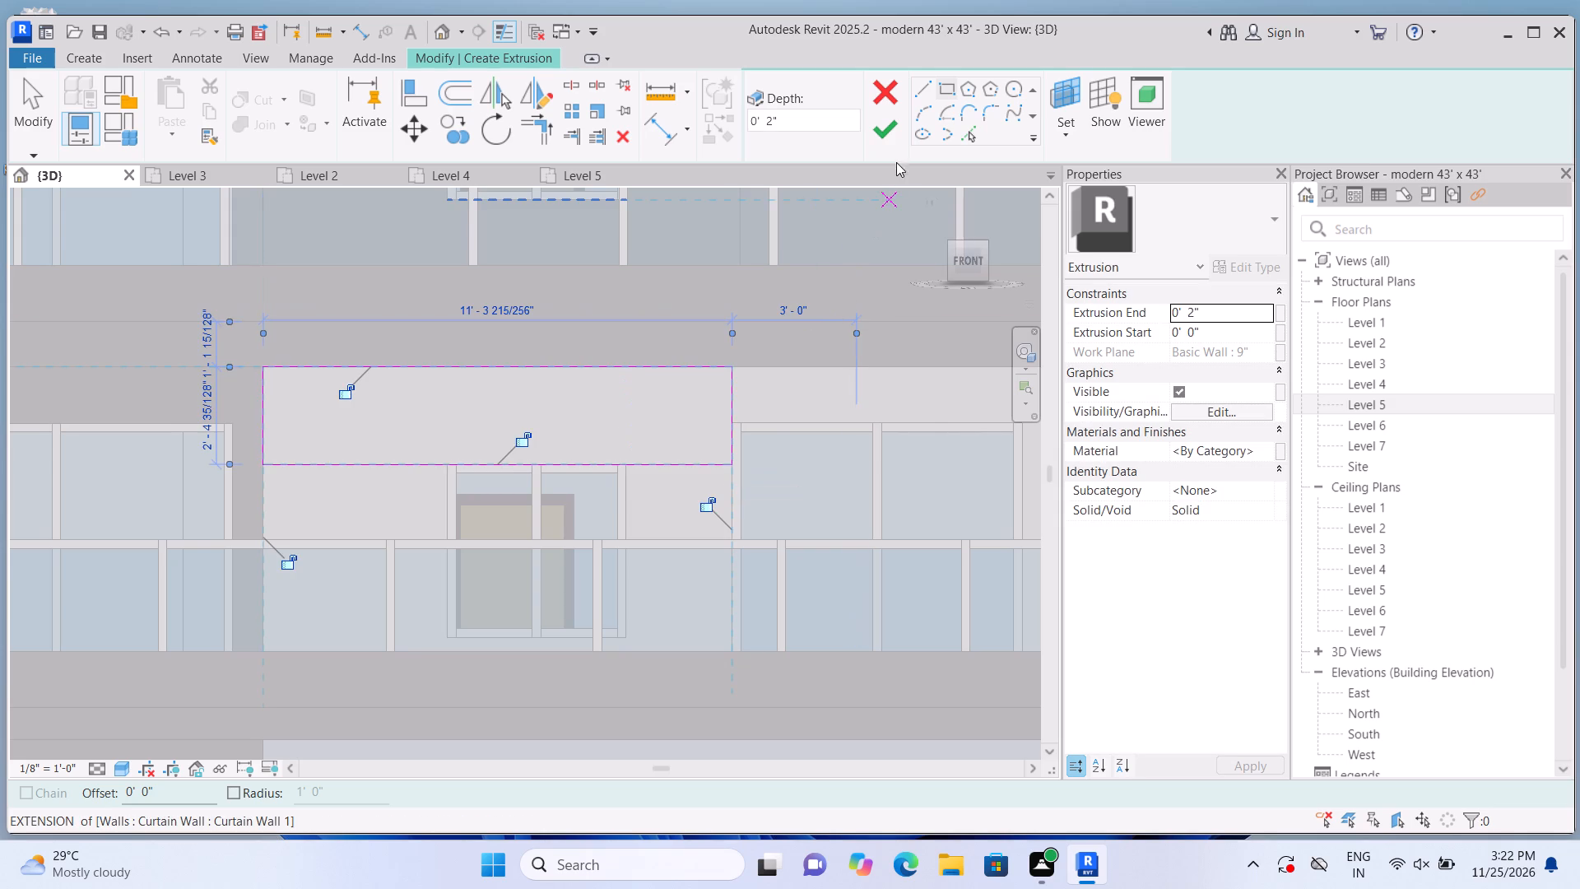
click(902, 127)
Extrude a 2" rectangular panel, about 5'-10 1/2" high, beneath the header panel, from its inner end to the lower balcony's small window.
scroll(597, 250, down, 1)
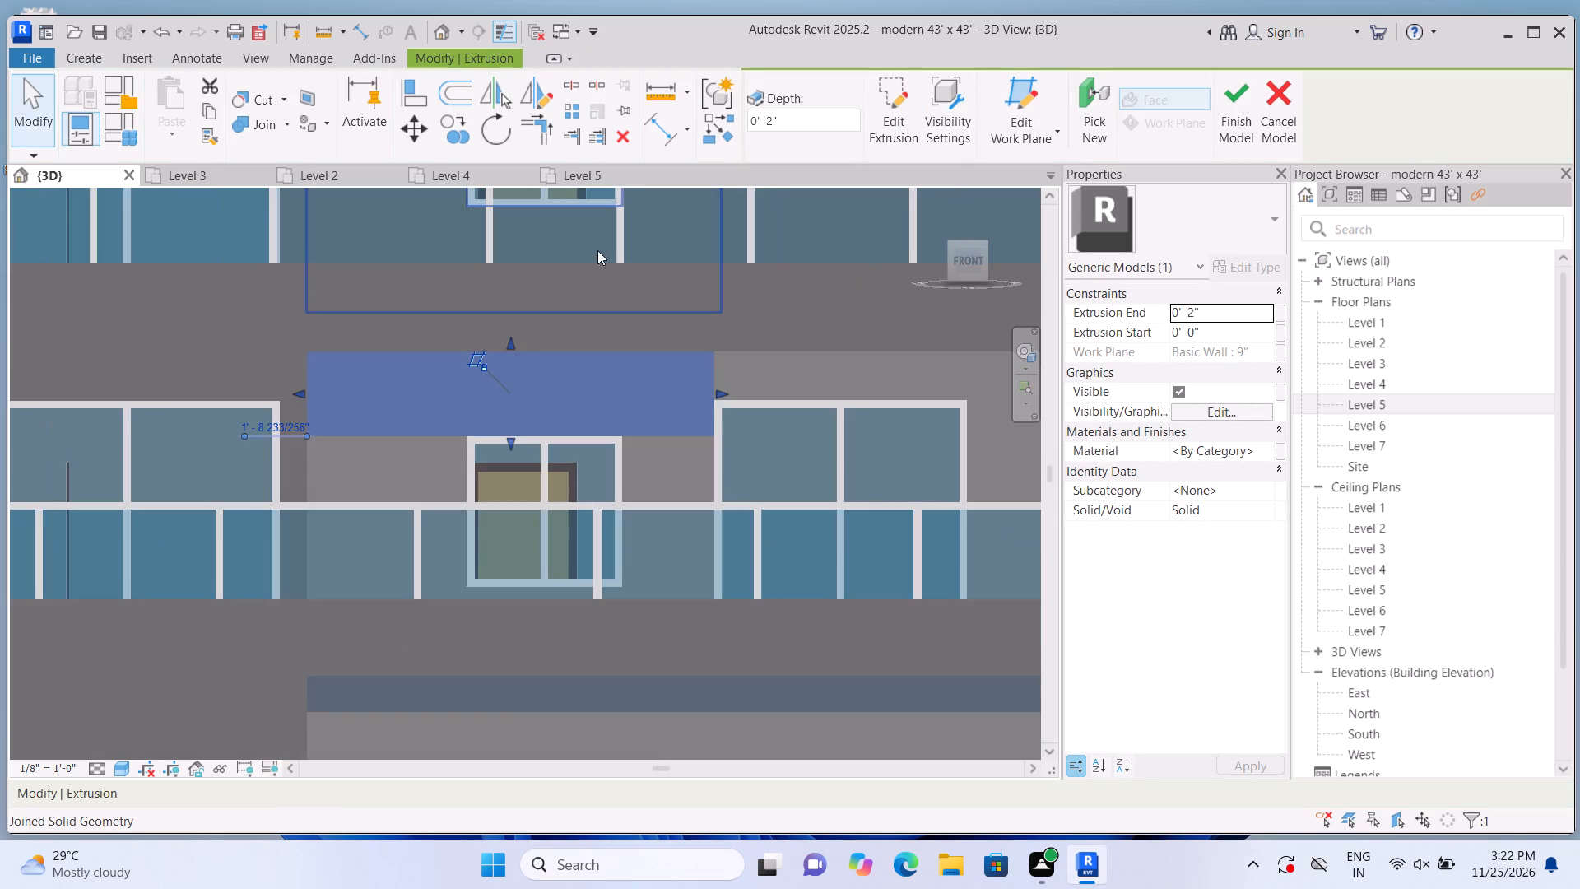
scroll(602, 248, down, 2)
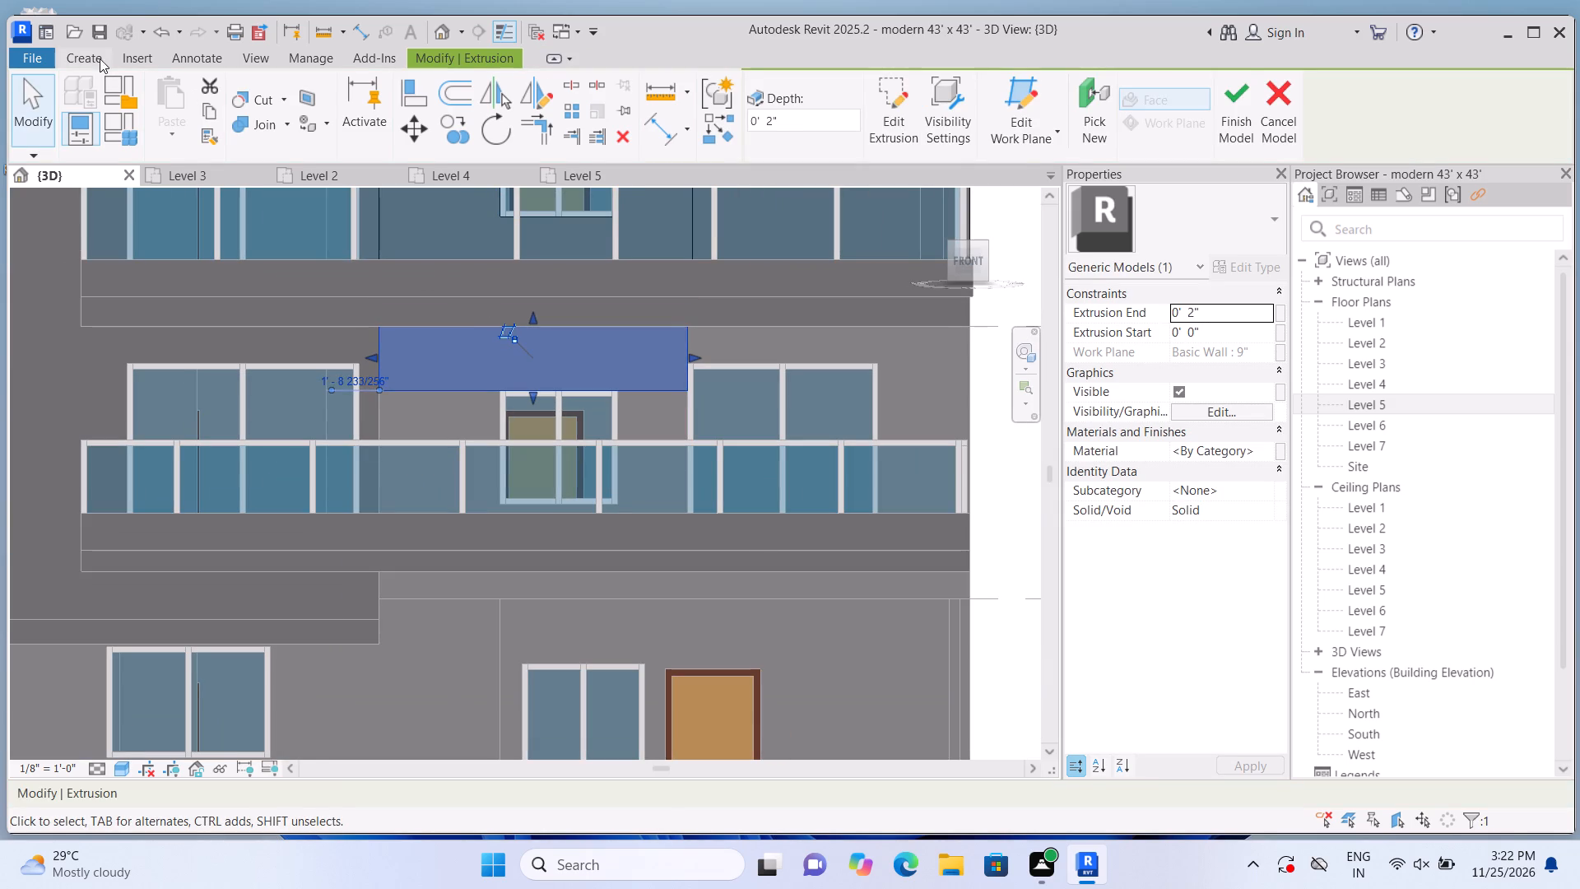
click(97, 58)
click(169, 102)
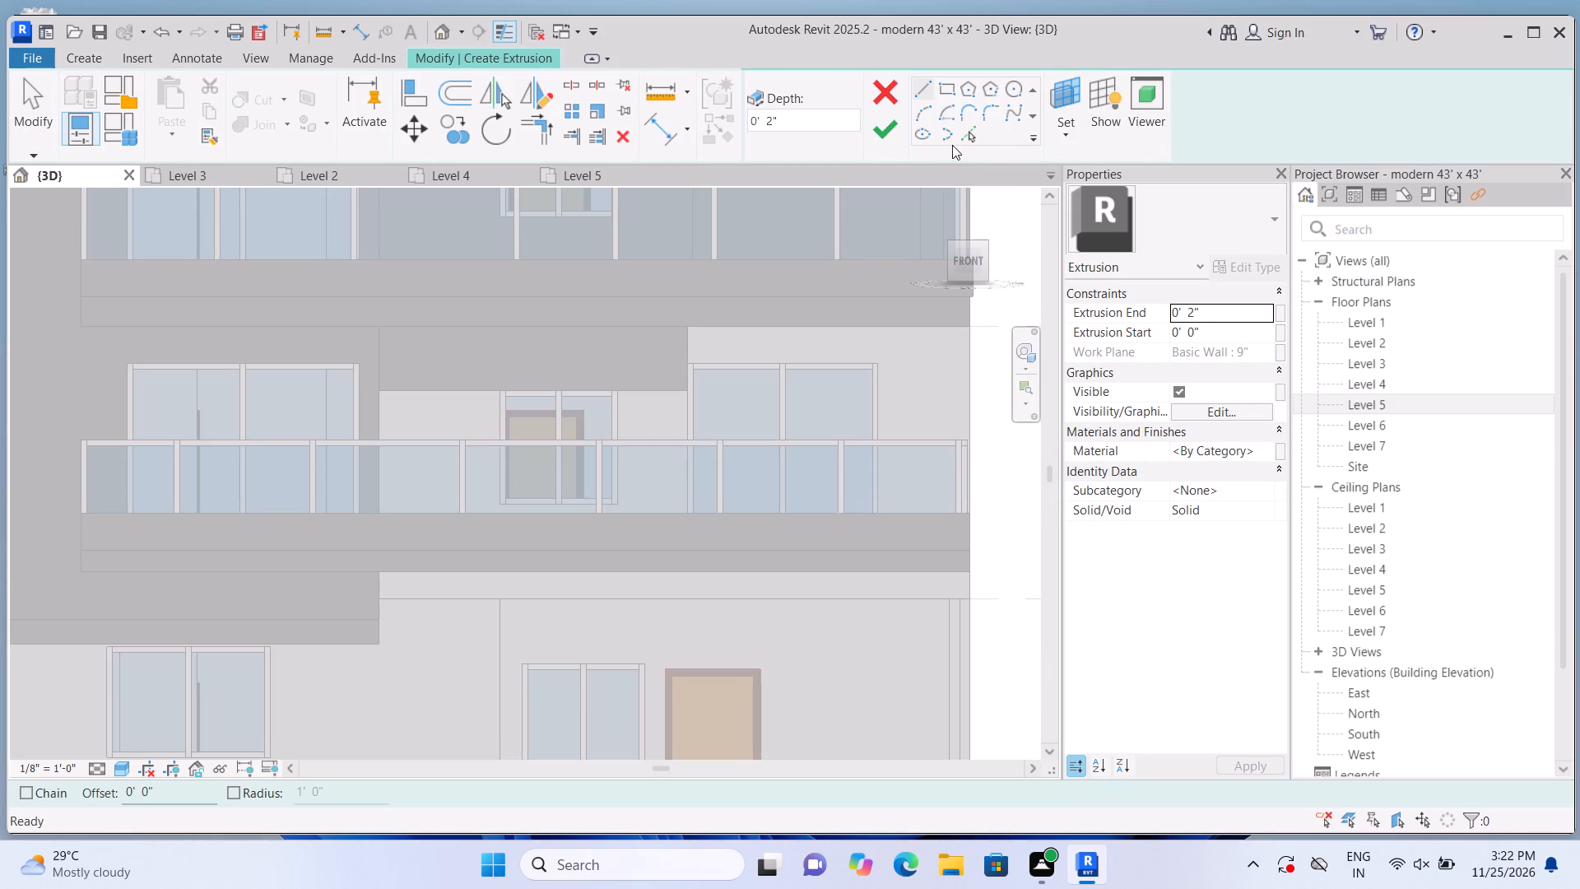
click(1063, 133)
click(1084, 210)
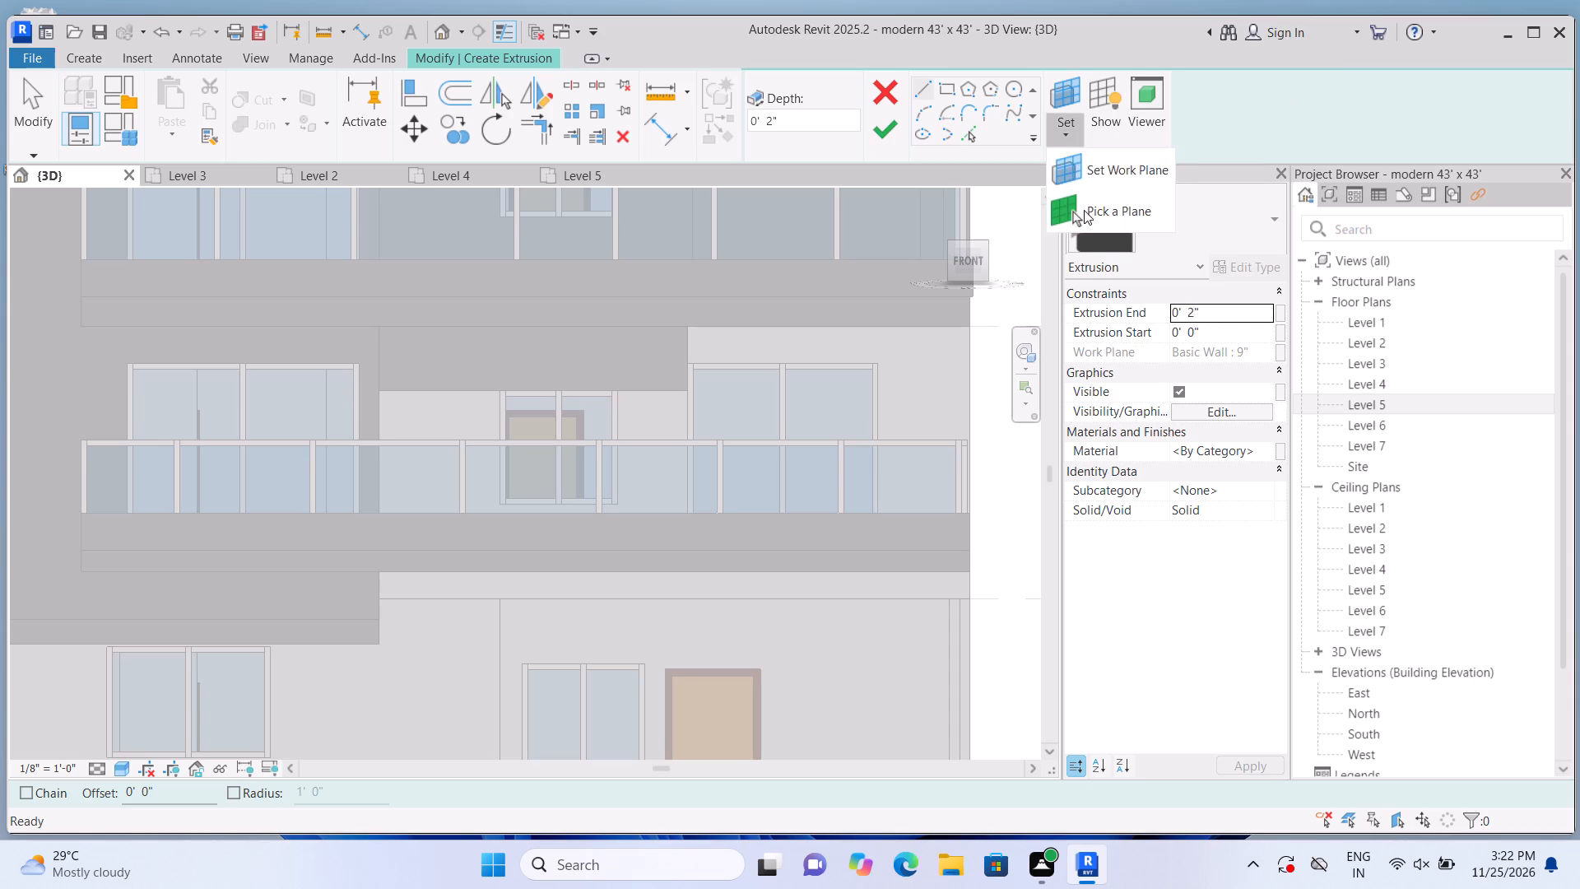
click(737, 341)
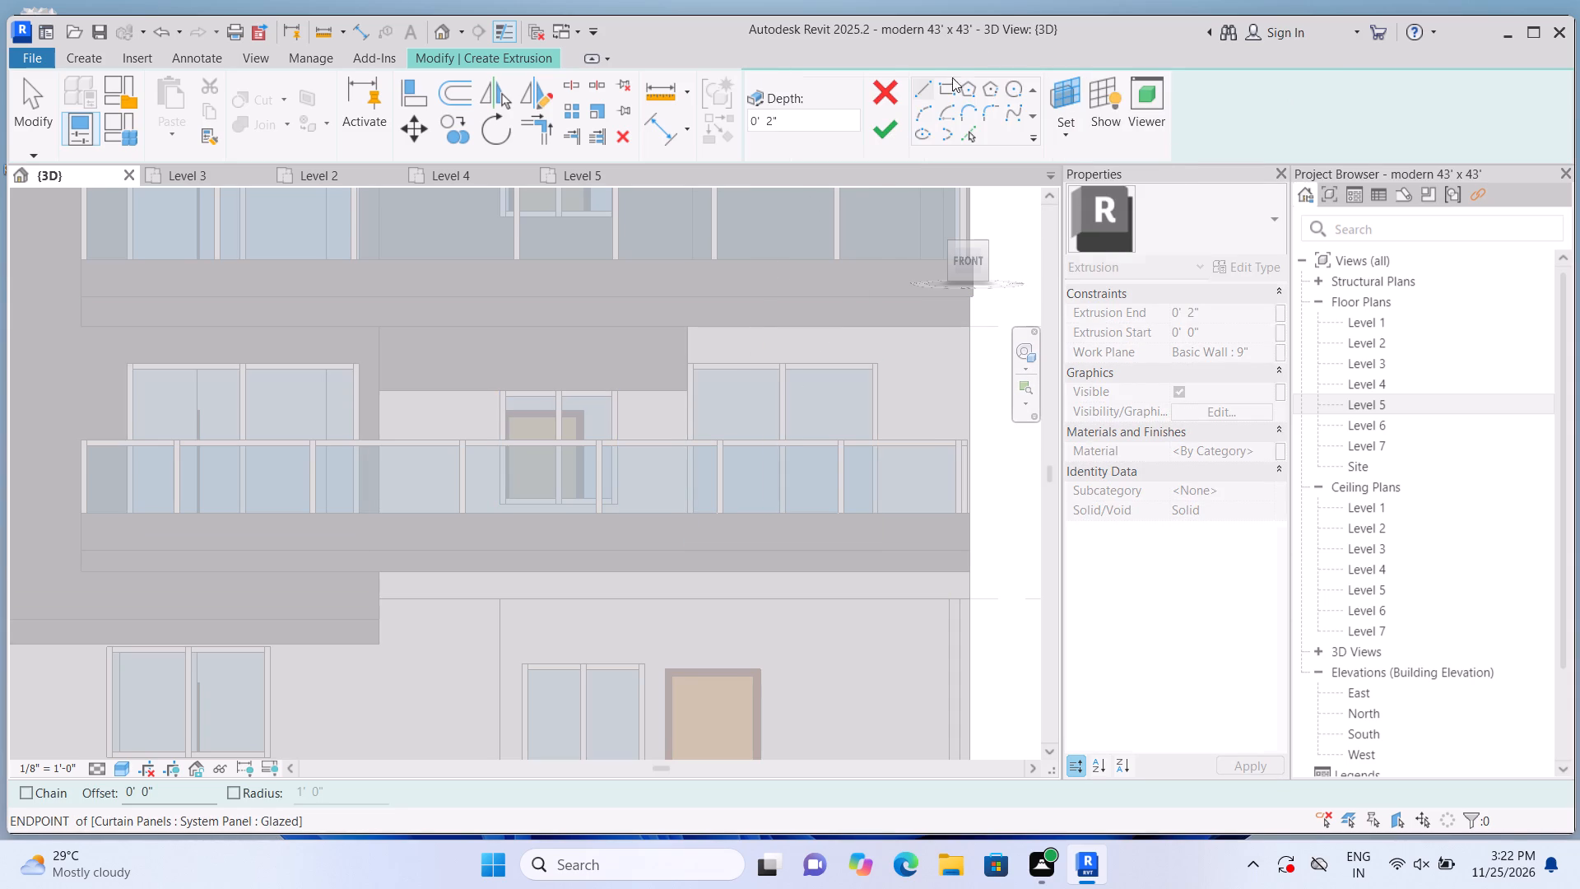
click(950, 85)
scroll(571, 444, up, 3)
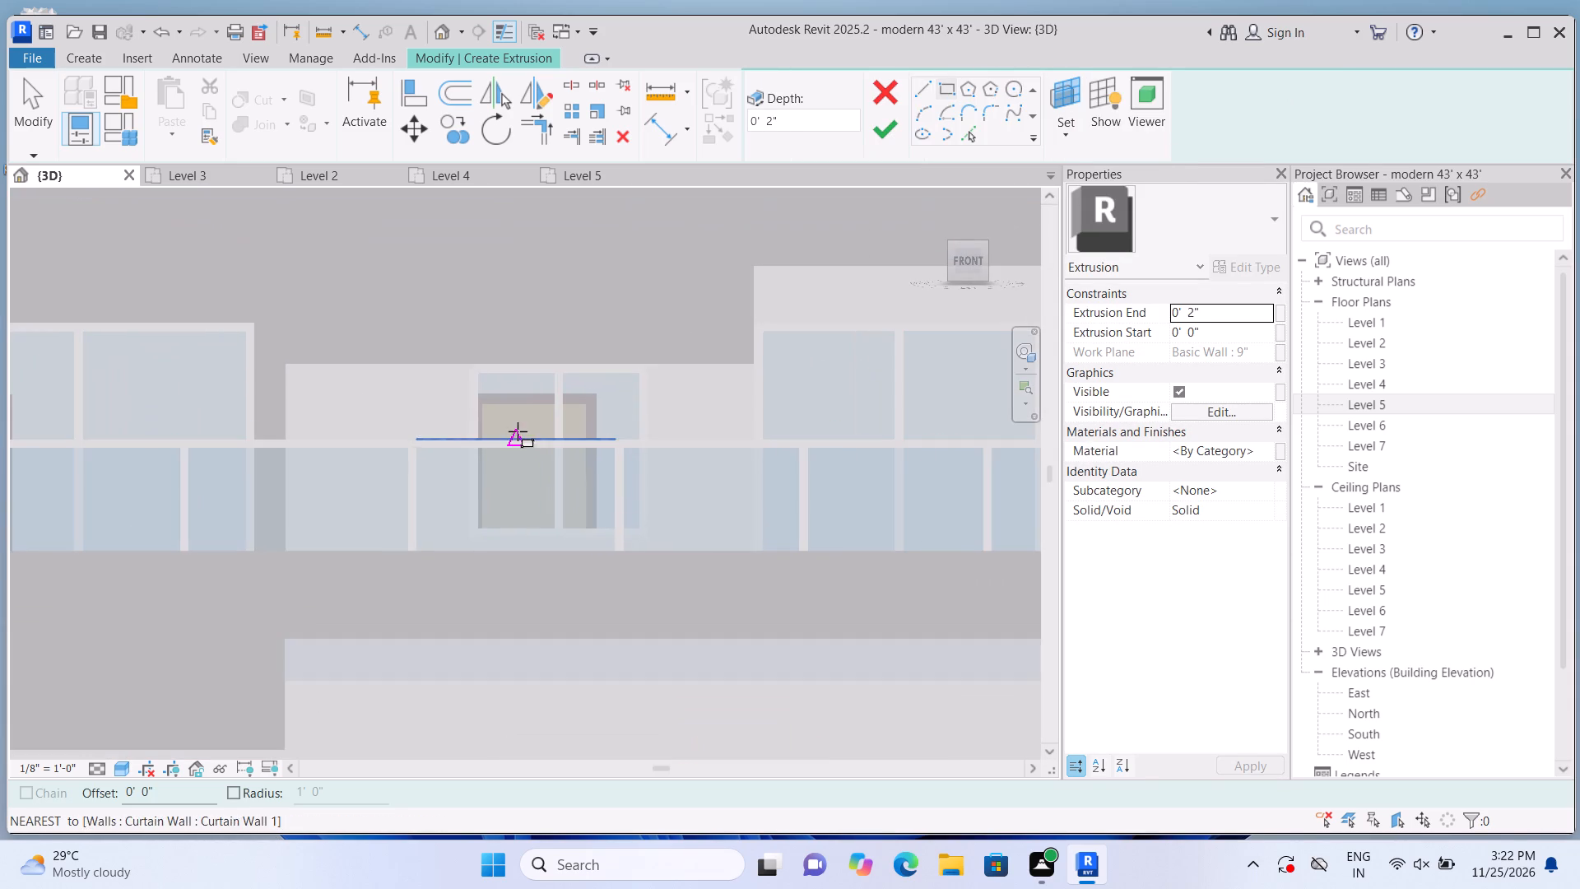
double_click(287, 367)
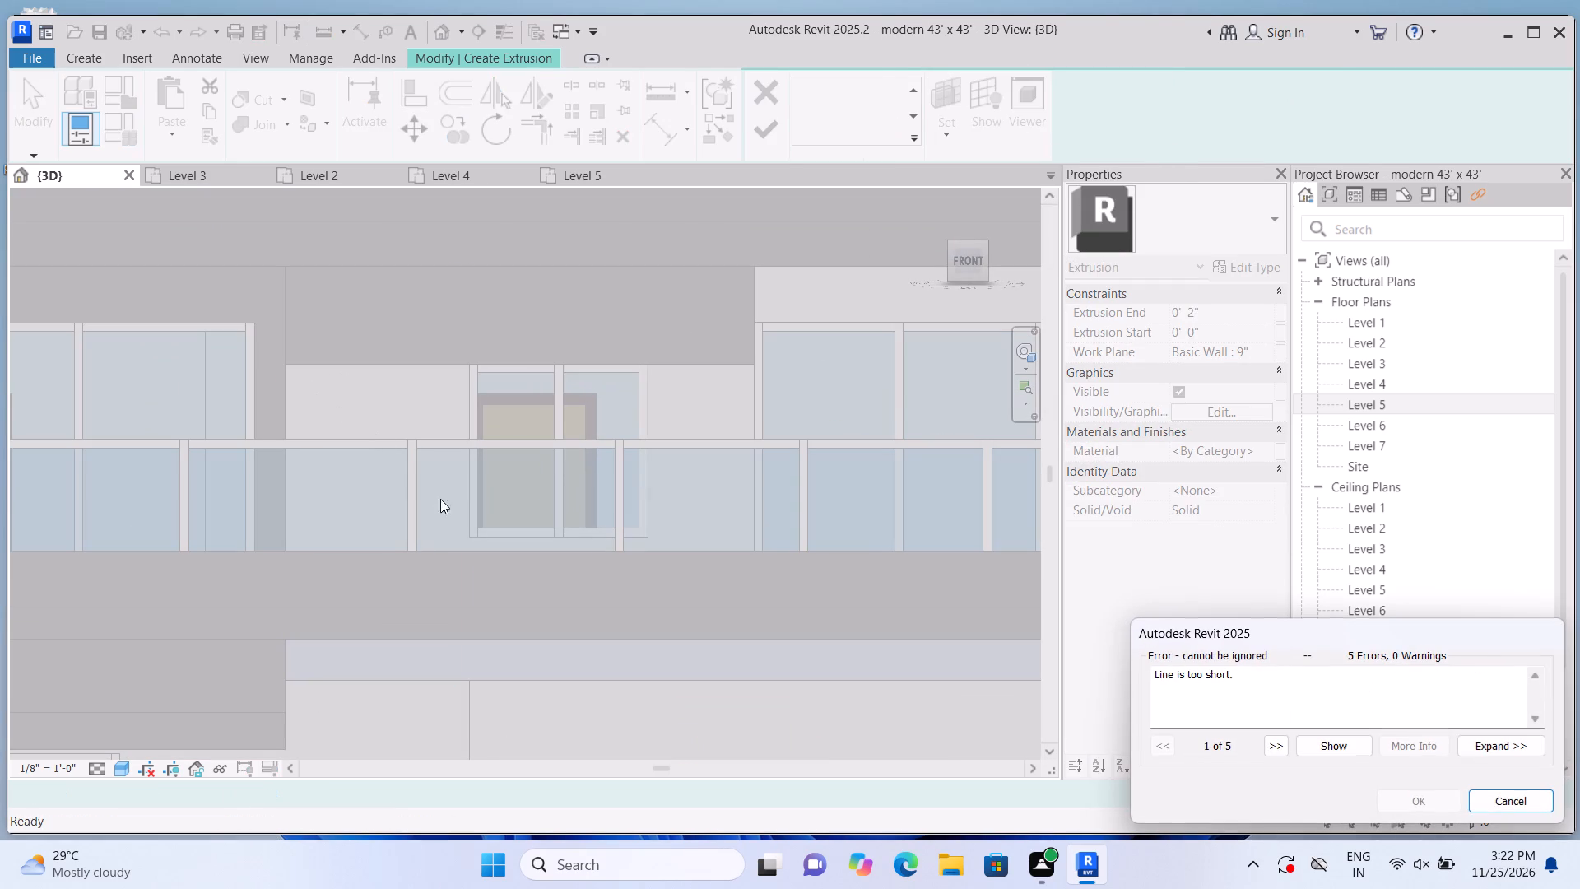
click(1526, 795)
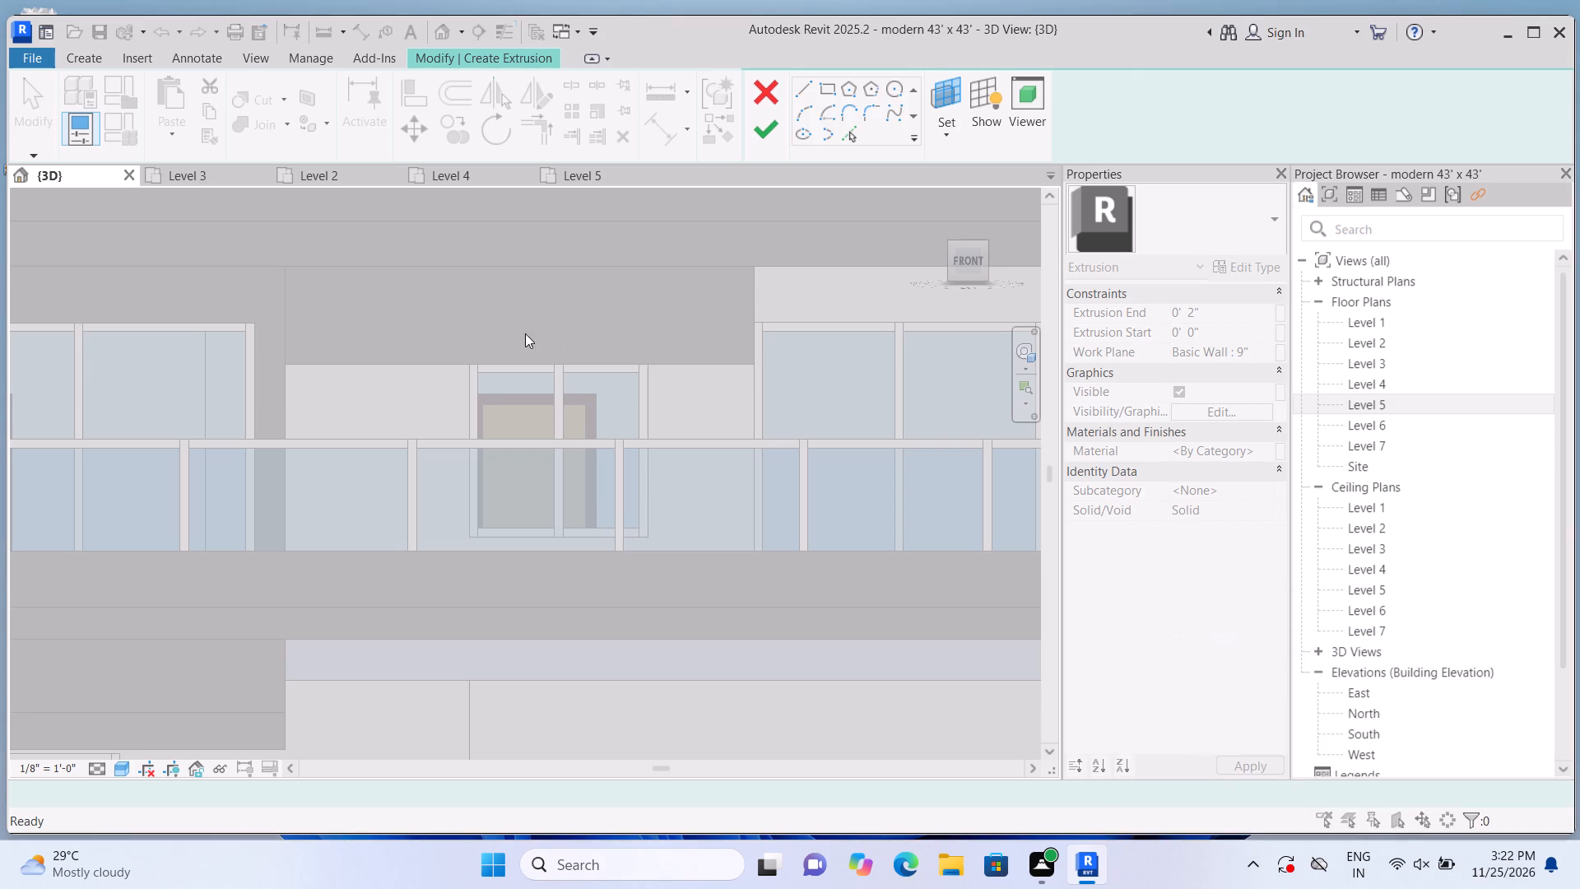
click(826, 89)
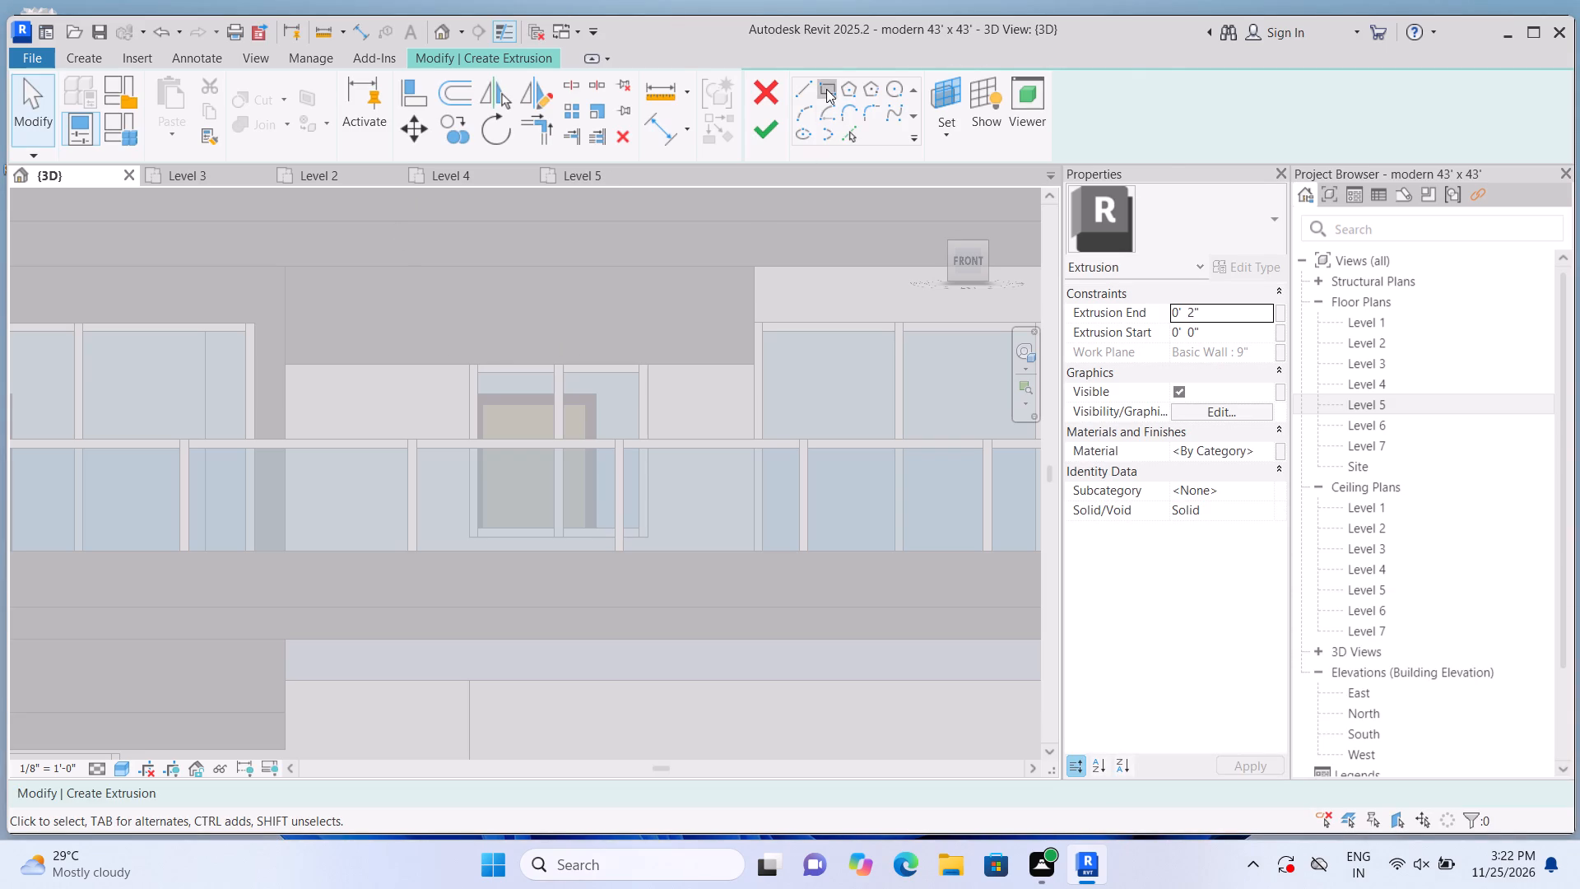
click(281, 366)
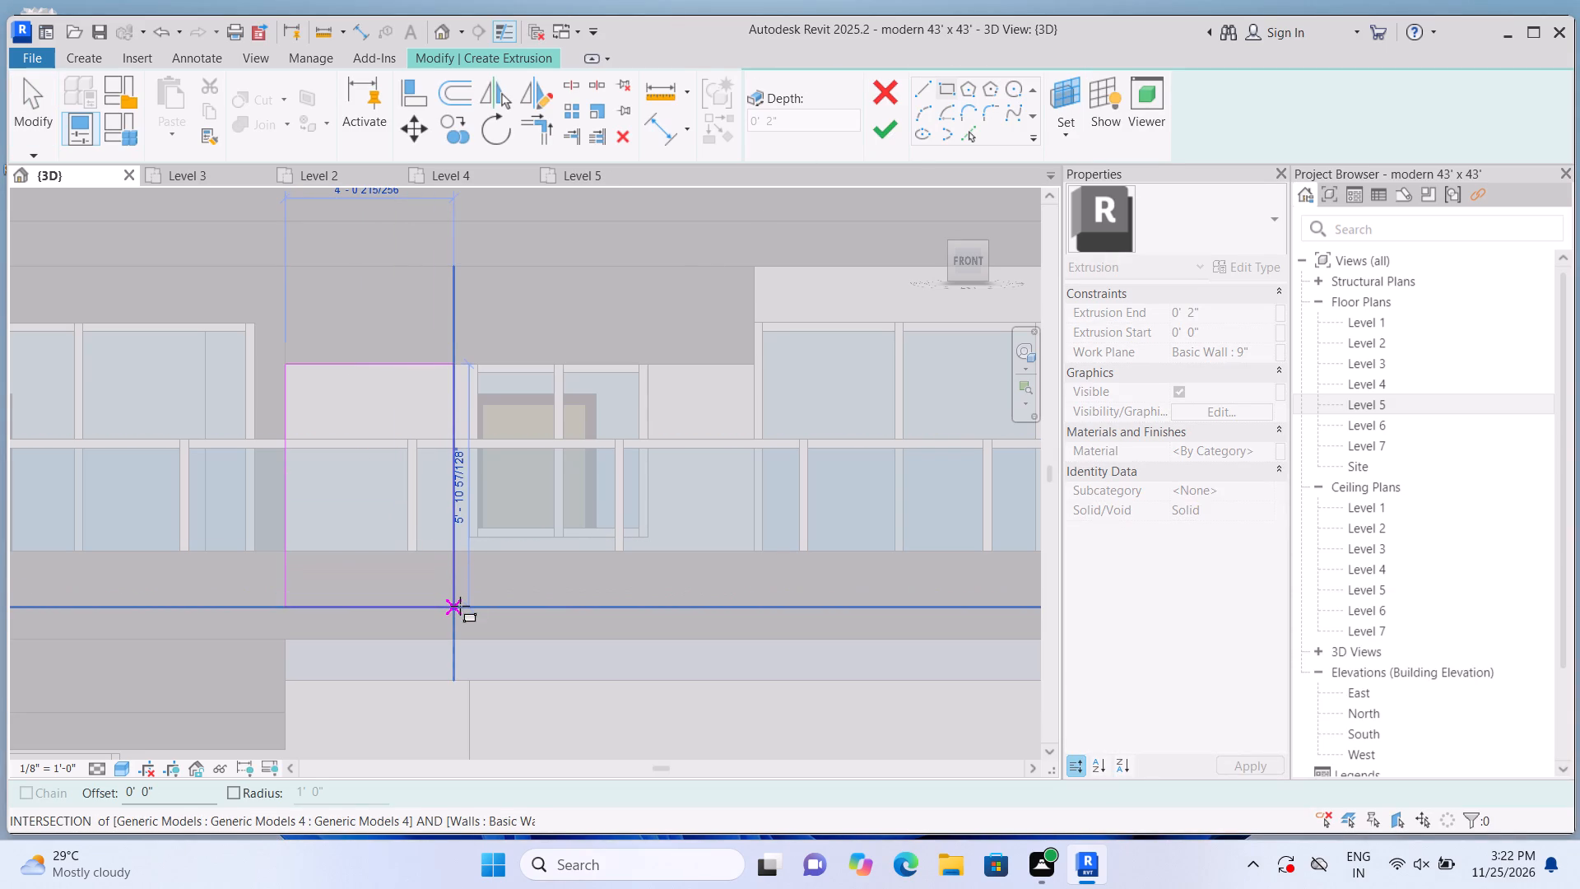
scroll(460, 606, up, 4)
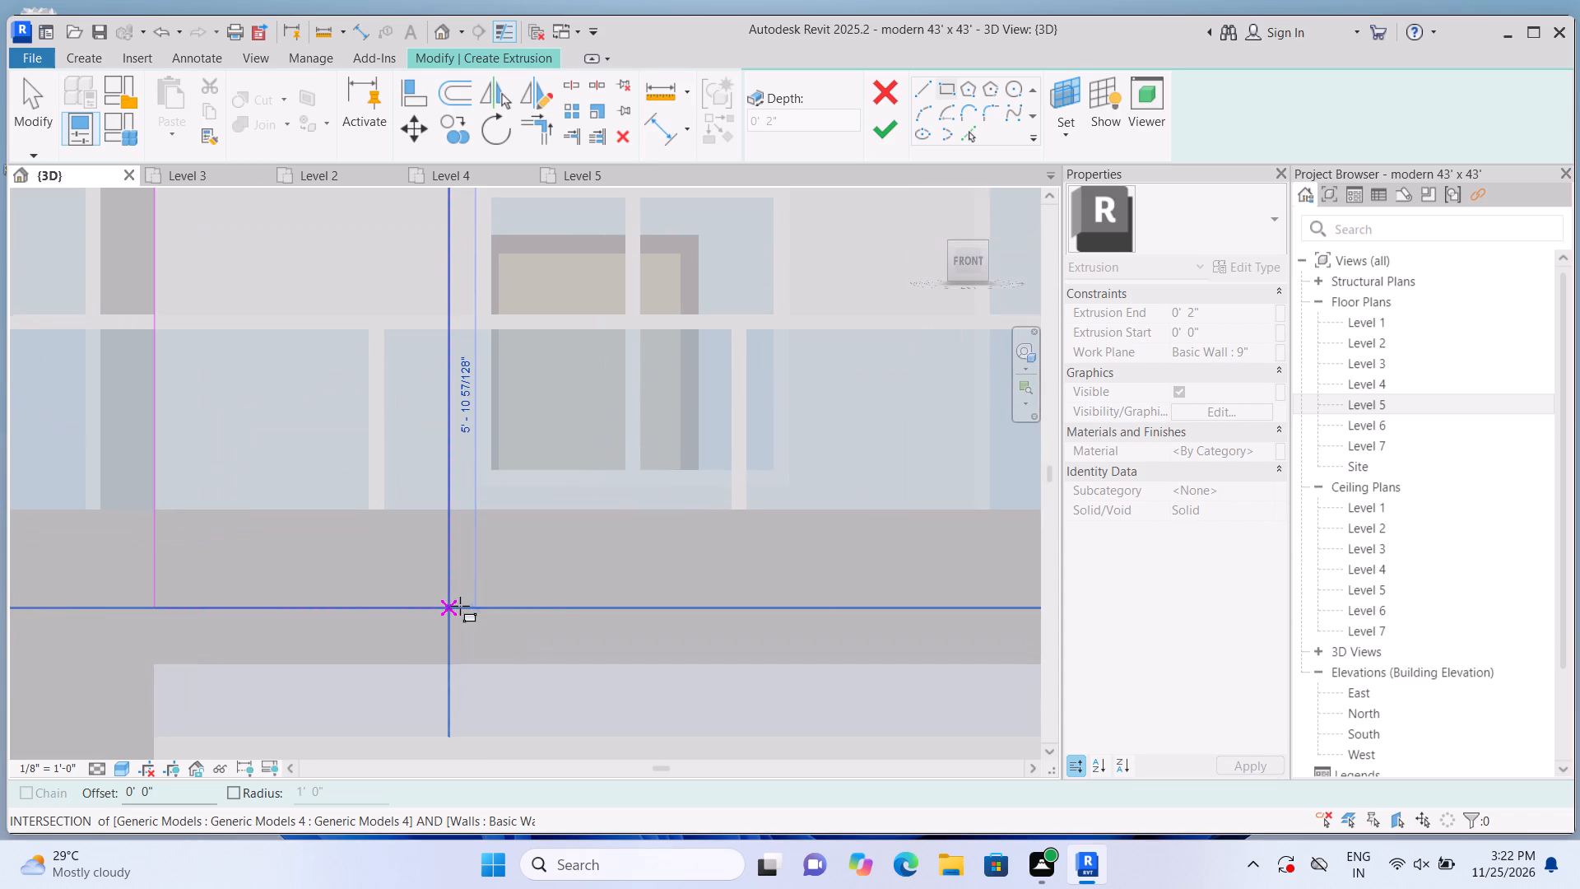
click(475, 605)
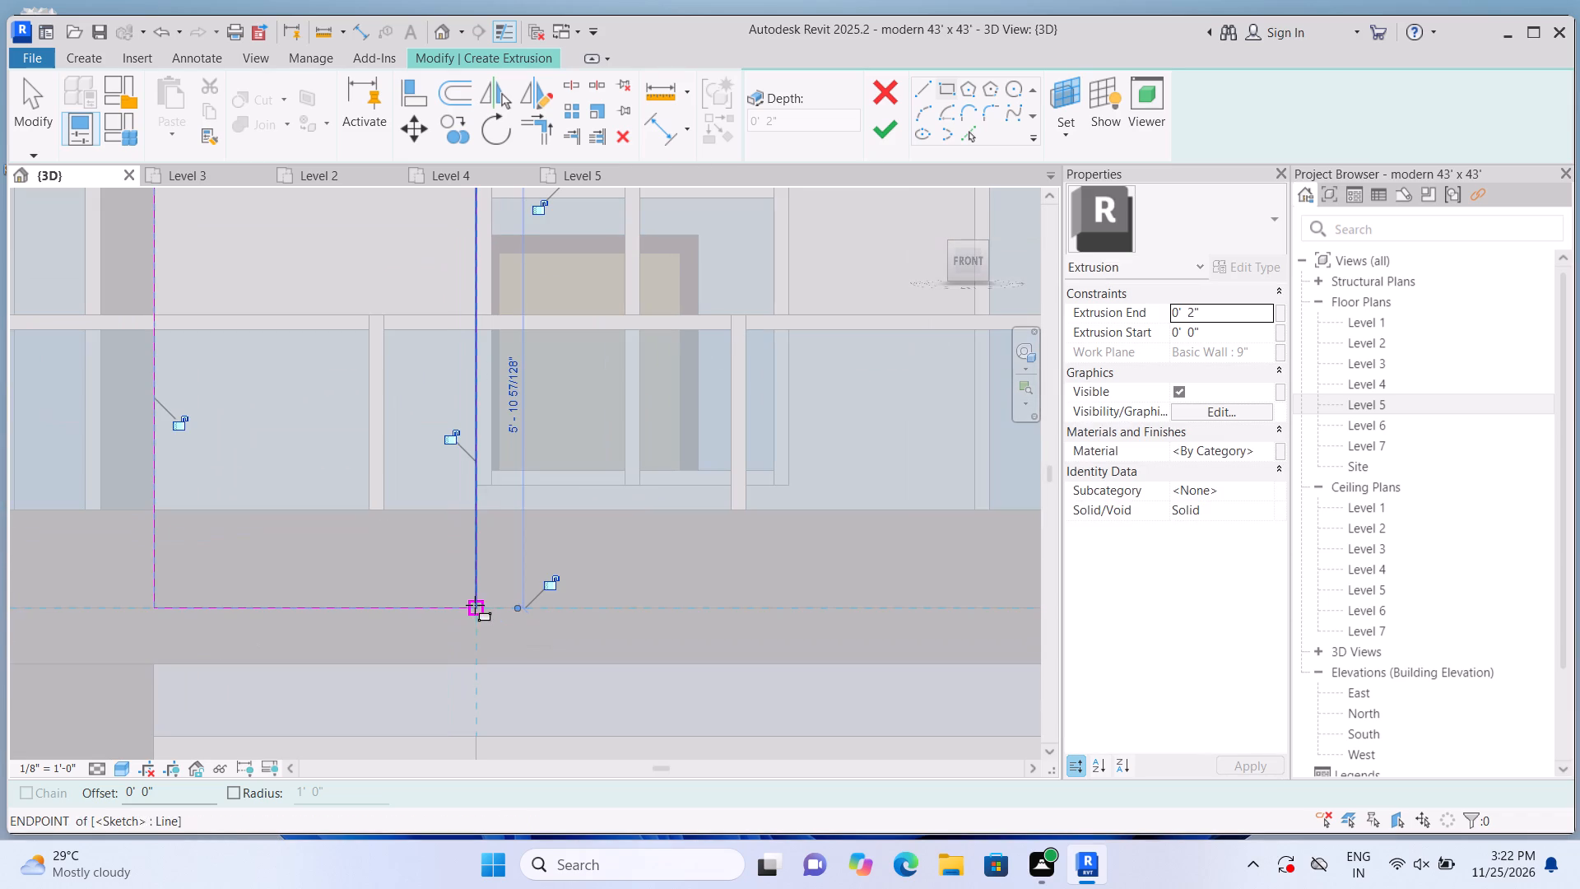
click(897, 117)
Join the new side panel beside the lower balcony's small window with the header panel above it.
scroll(716, 552, down, 1)
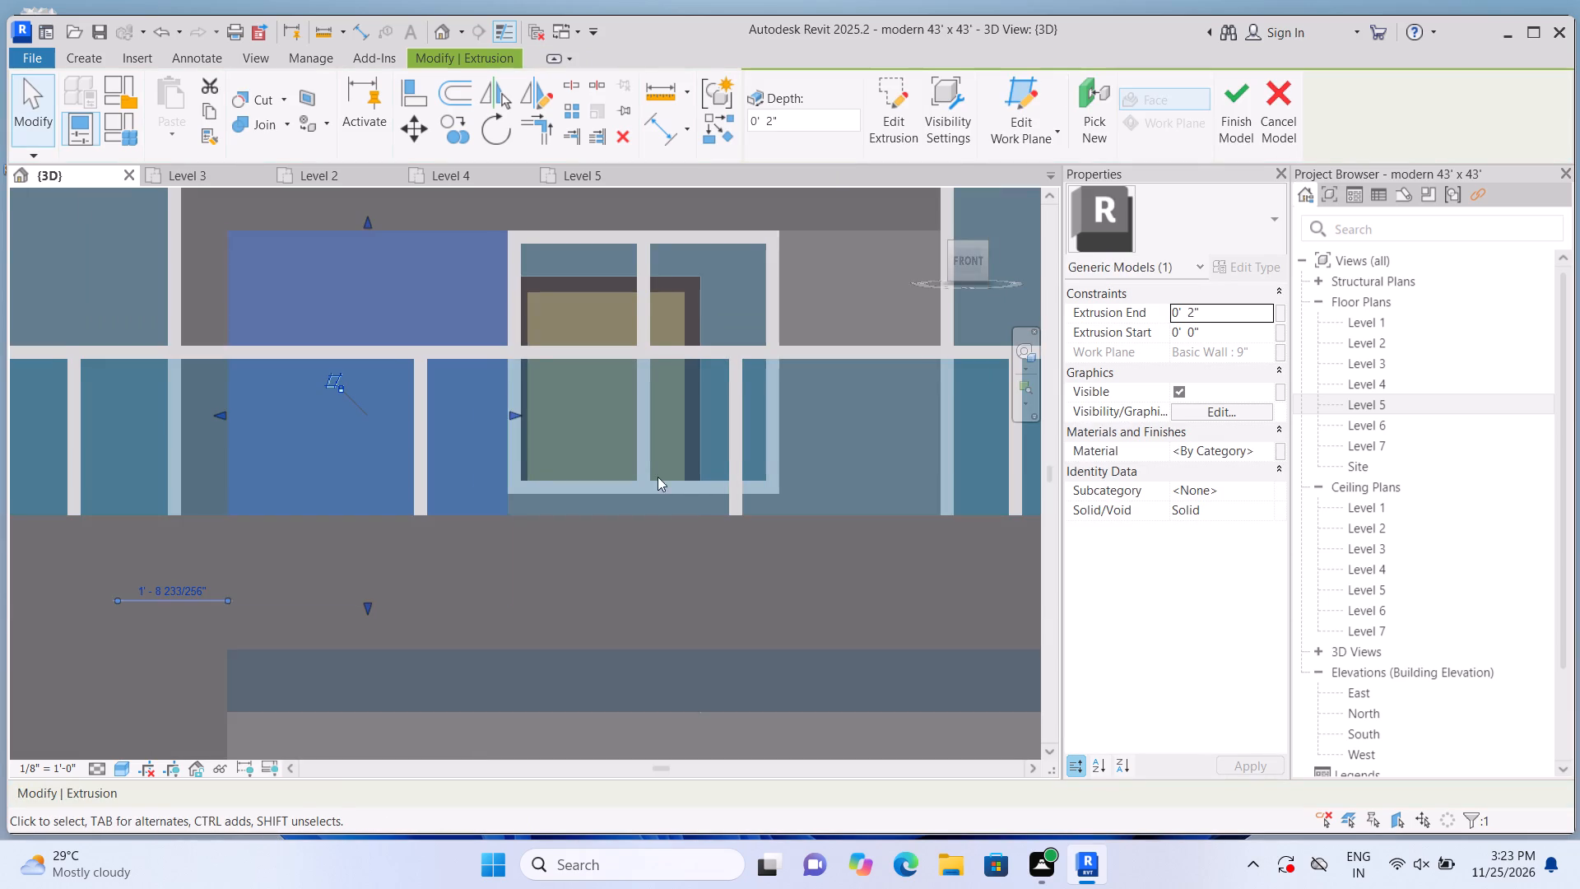
double_click(289, 122)
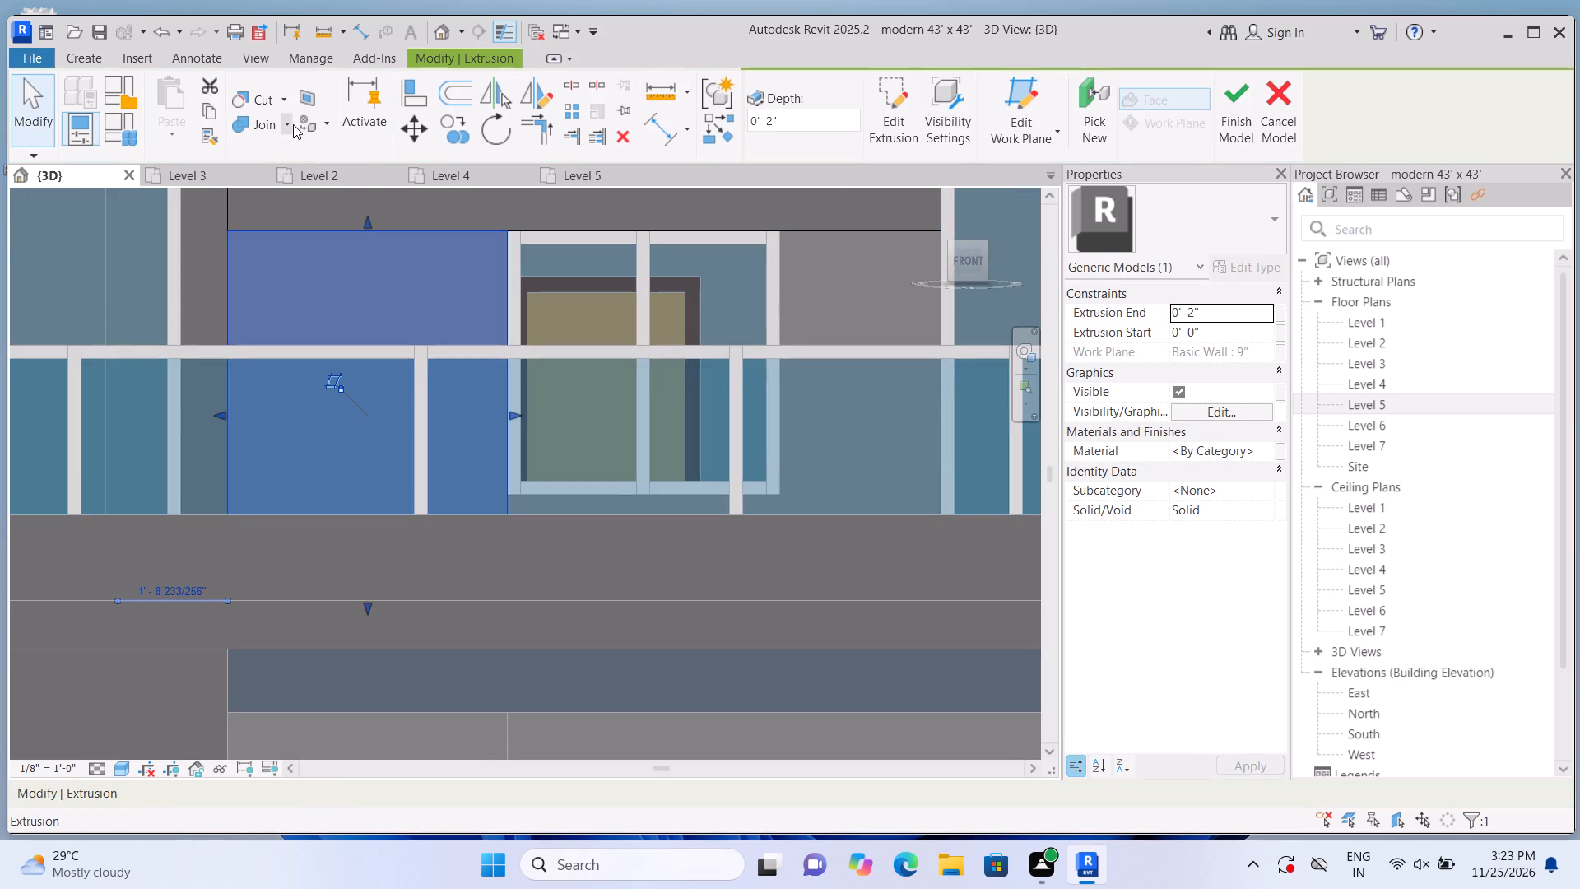
click(292, 123)
click(291, 151)
click(388, 319)
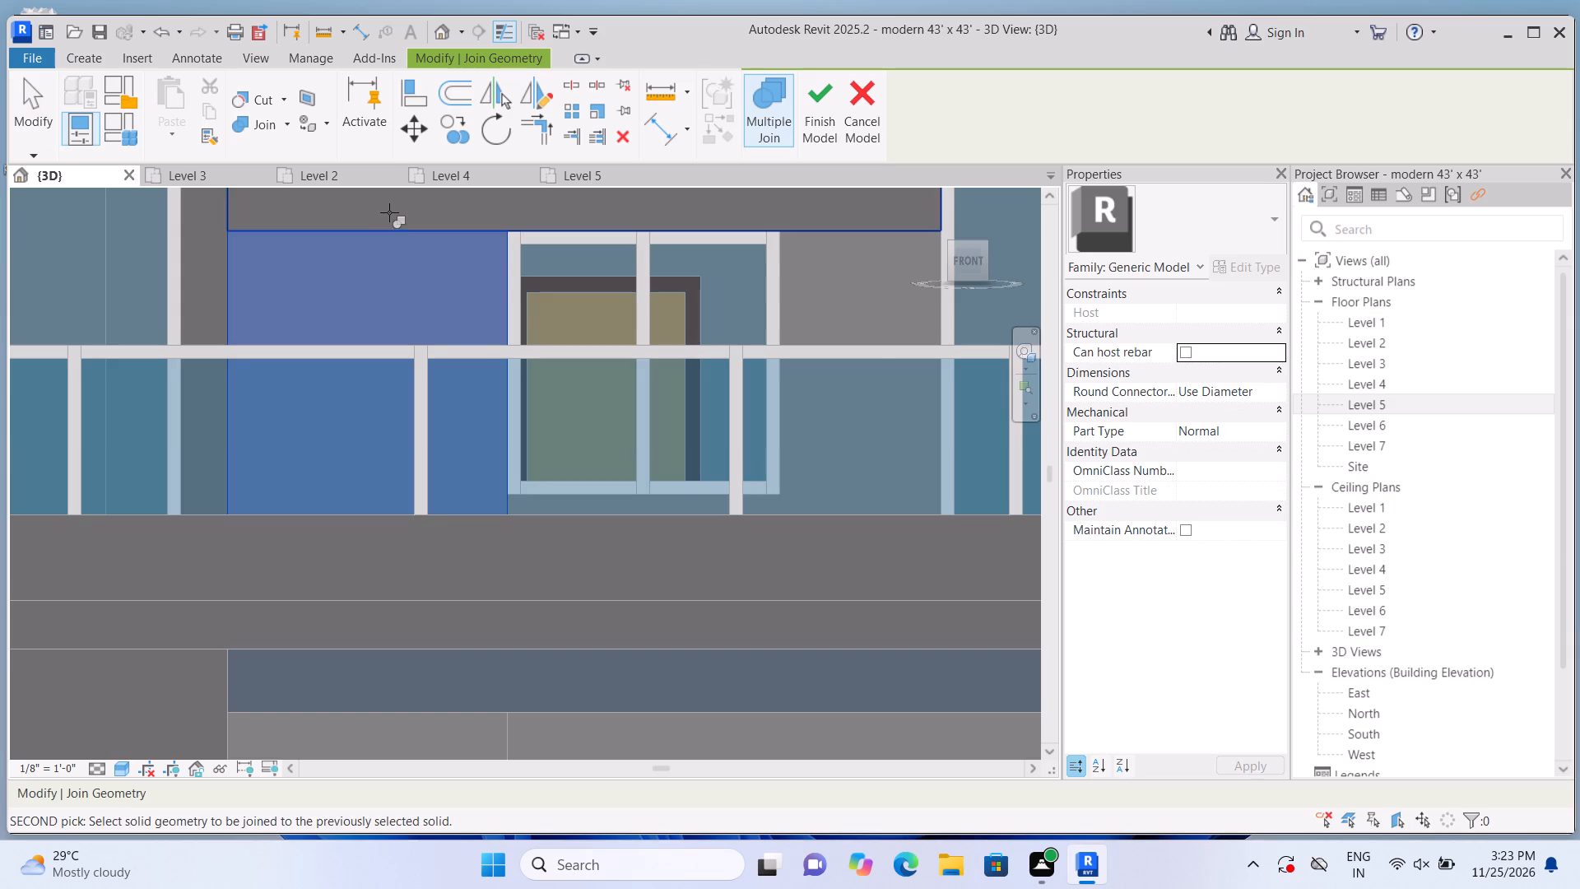
double_click(389, 212)
Extrude a 2" rectangular panel, about 5'-10 1/2" high, beneath the header panel, between the lower balcony's small window and the adjacent large outer window.
scroll(430, 347, down, 5)
middle_drag(546, 463, 419, 566)
click(82, 58)
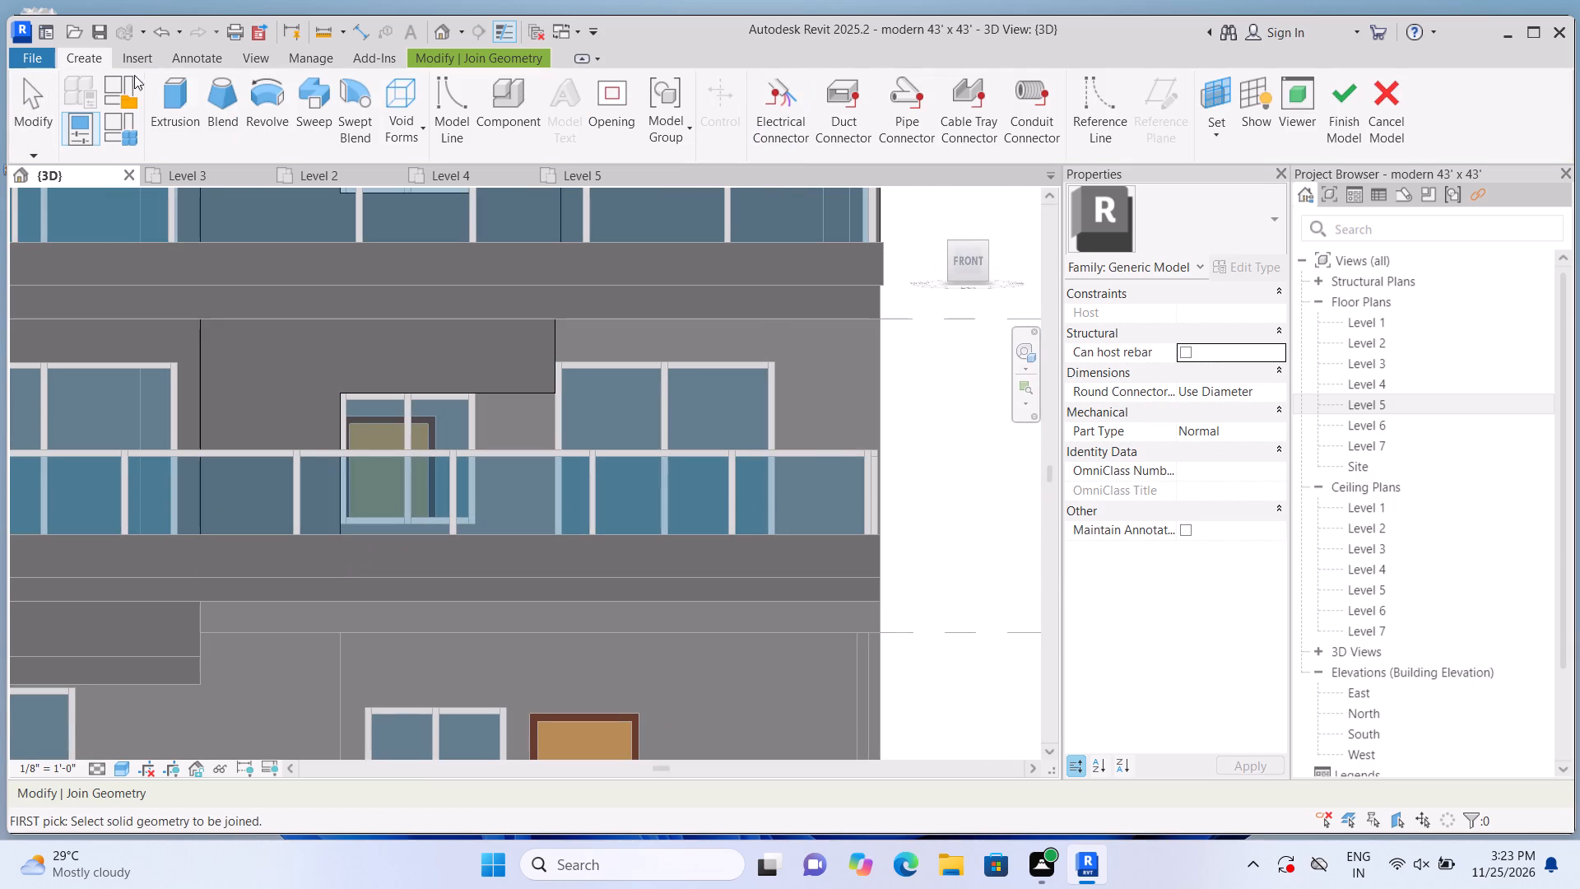
double_click(175, 91)
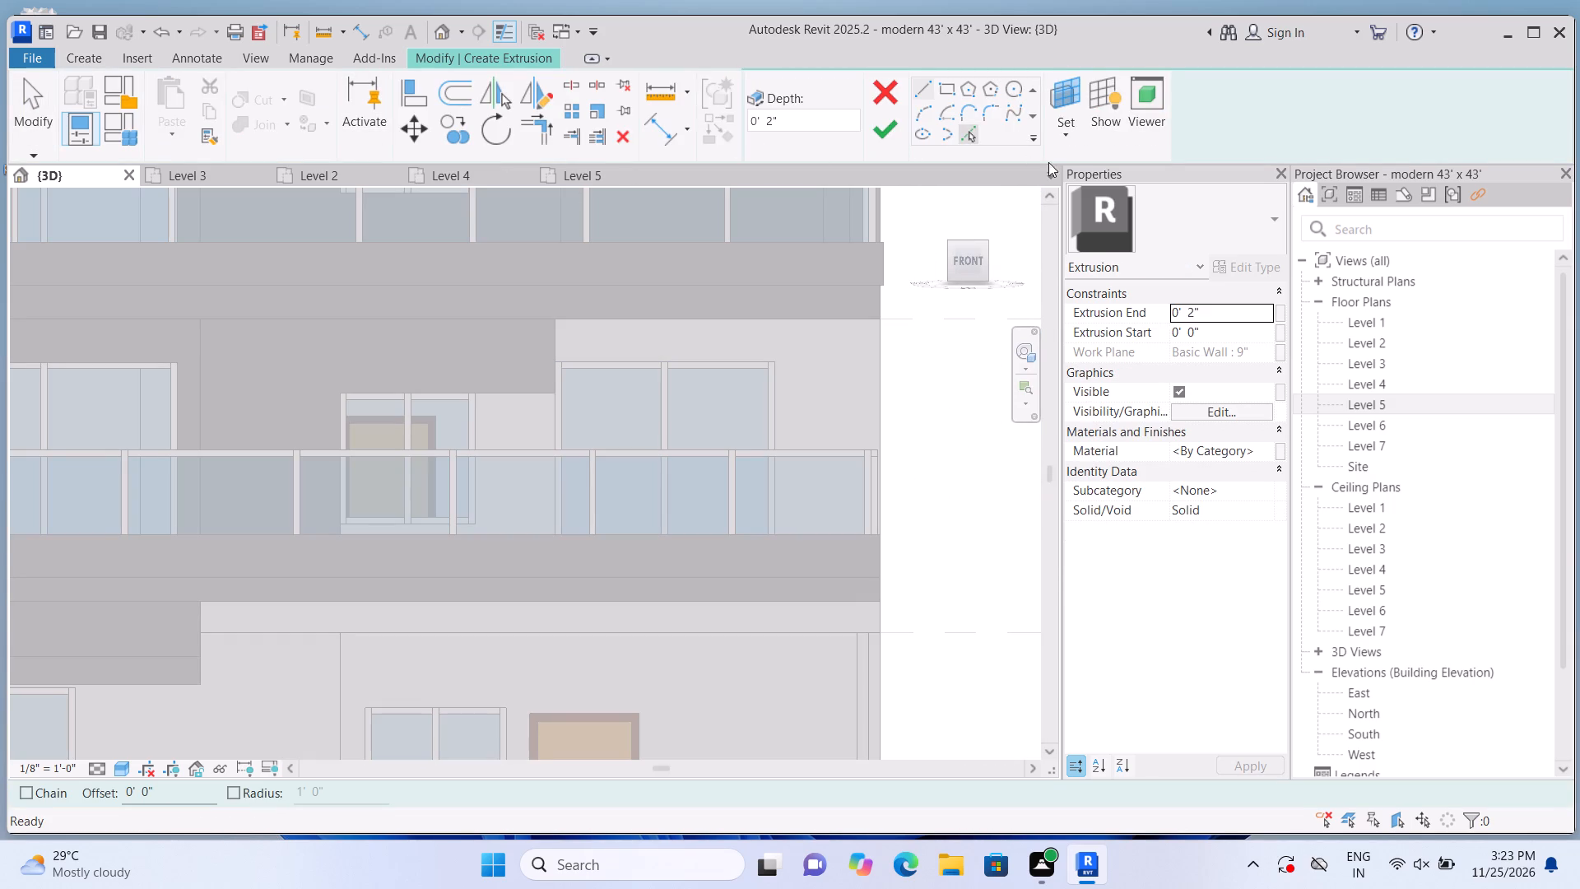
click(1064, 142)
click(1072, 197)
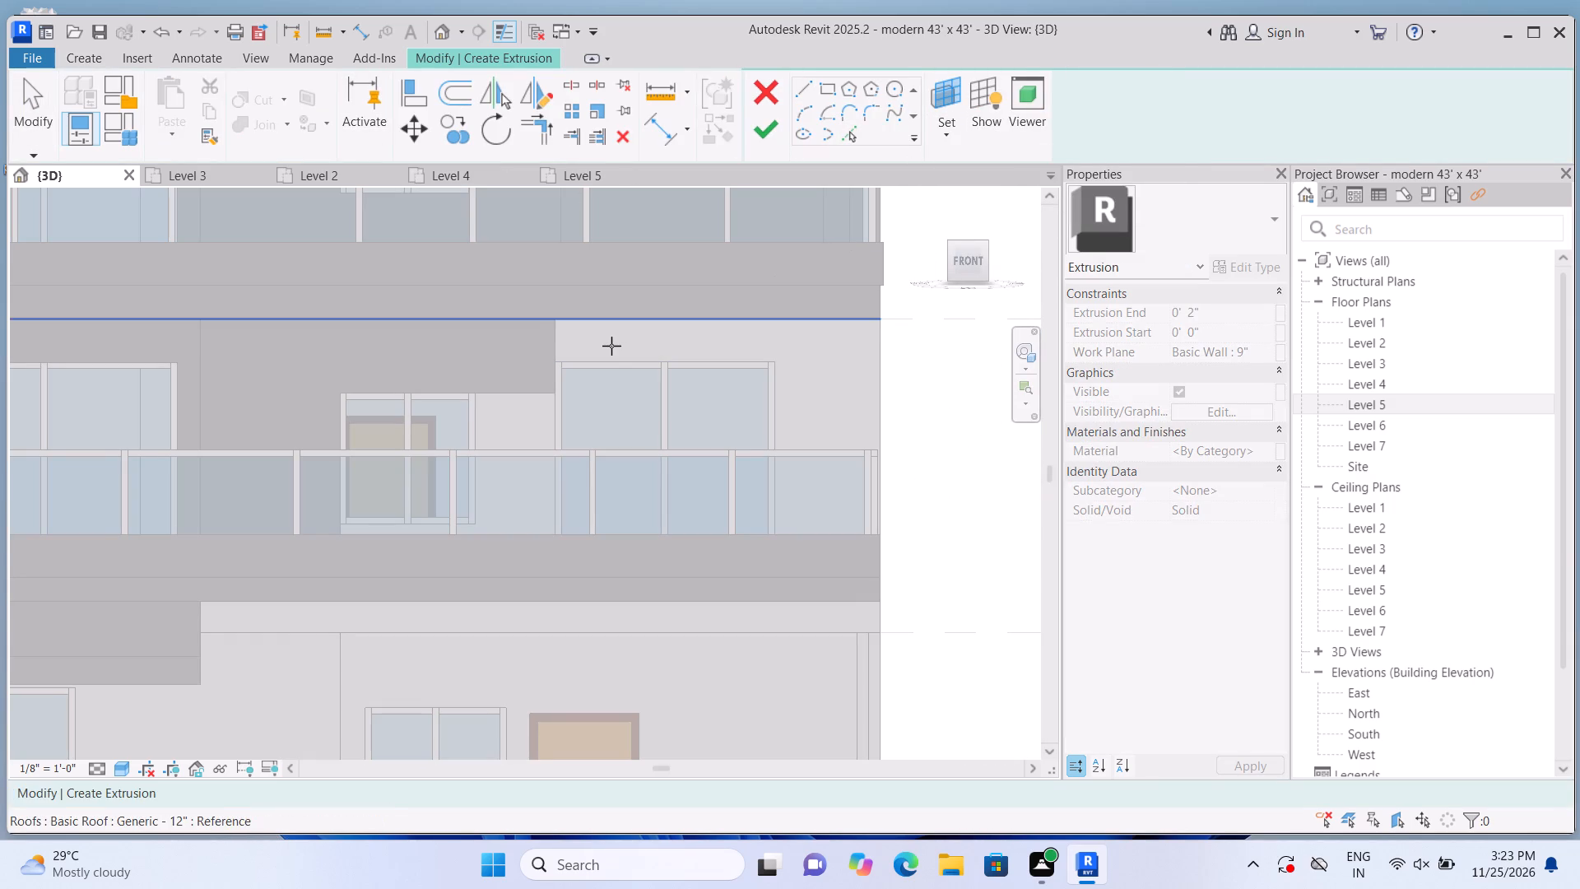
click(611, 346)
double_click(936, 89)
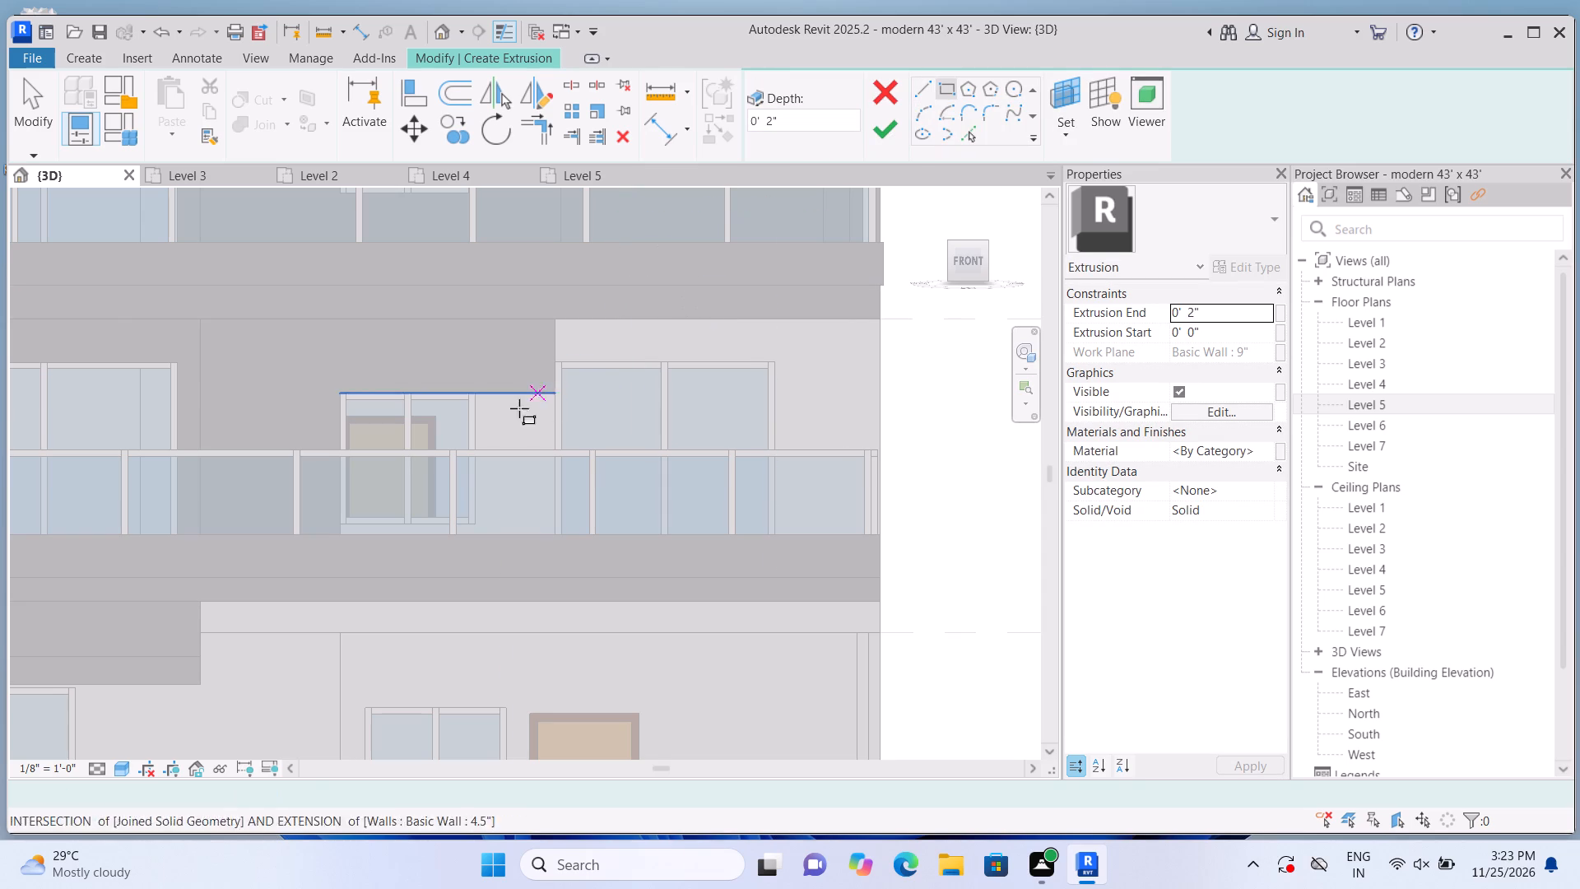
scroll(497, 424, up, 3)
double_click(463, 379)
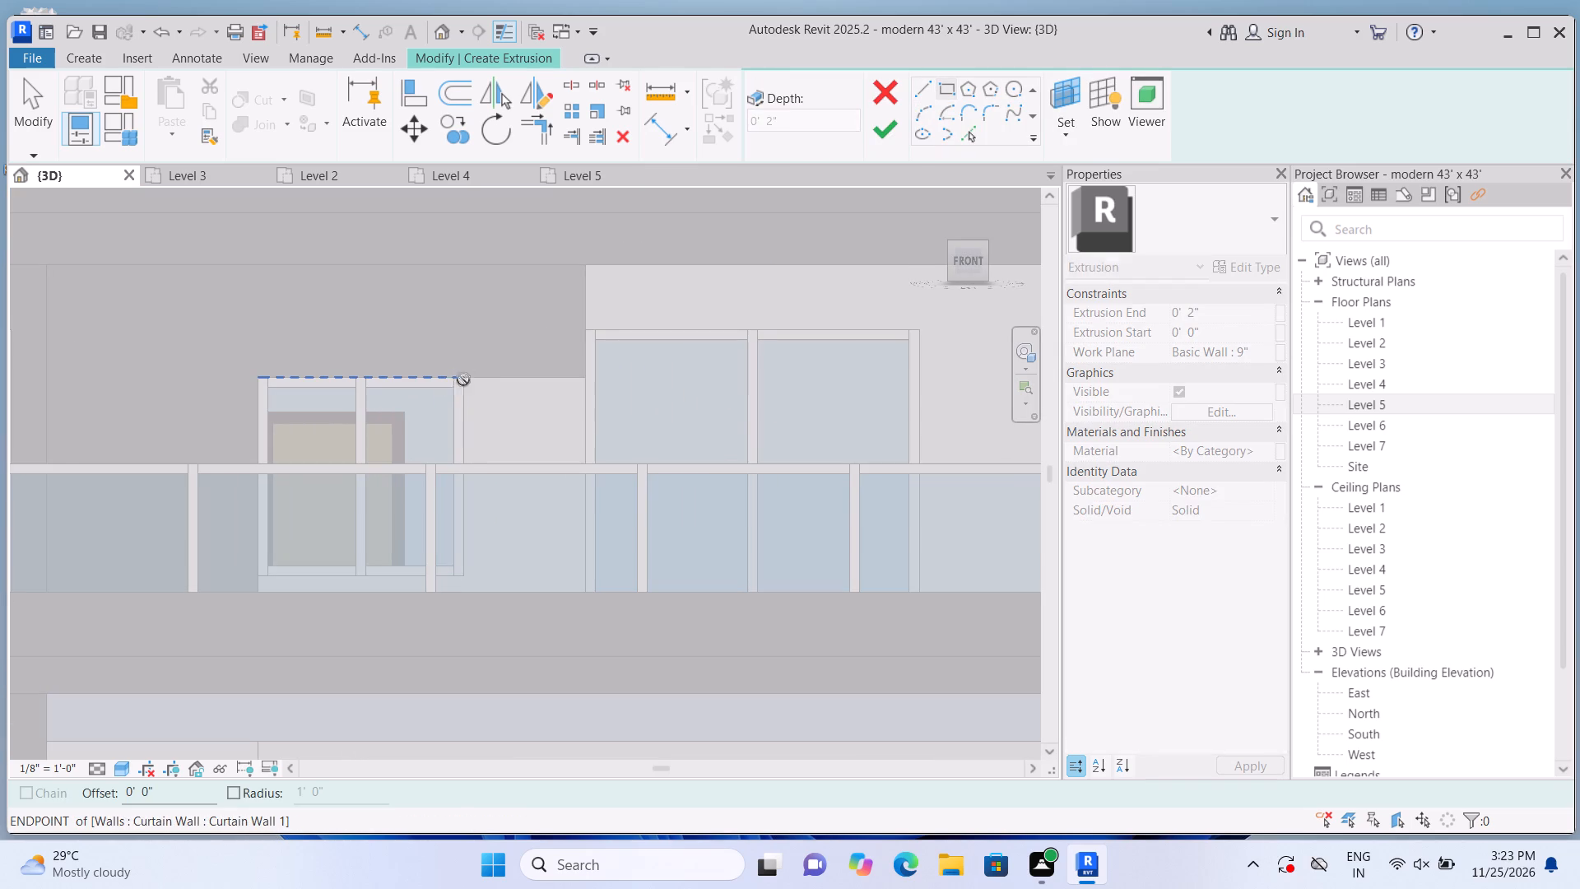
double_click(1484, 802)
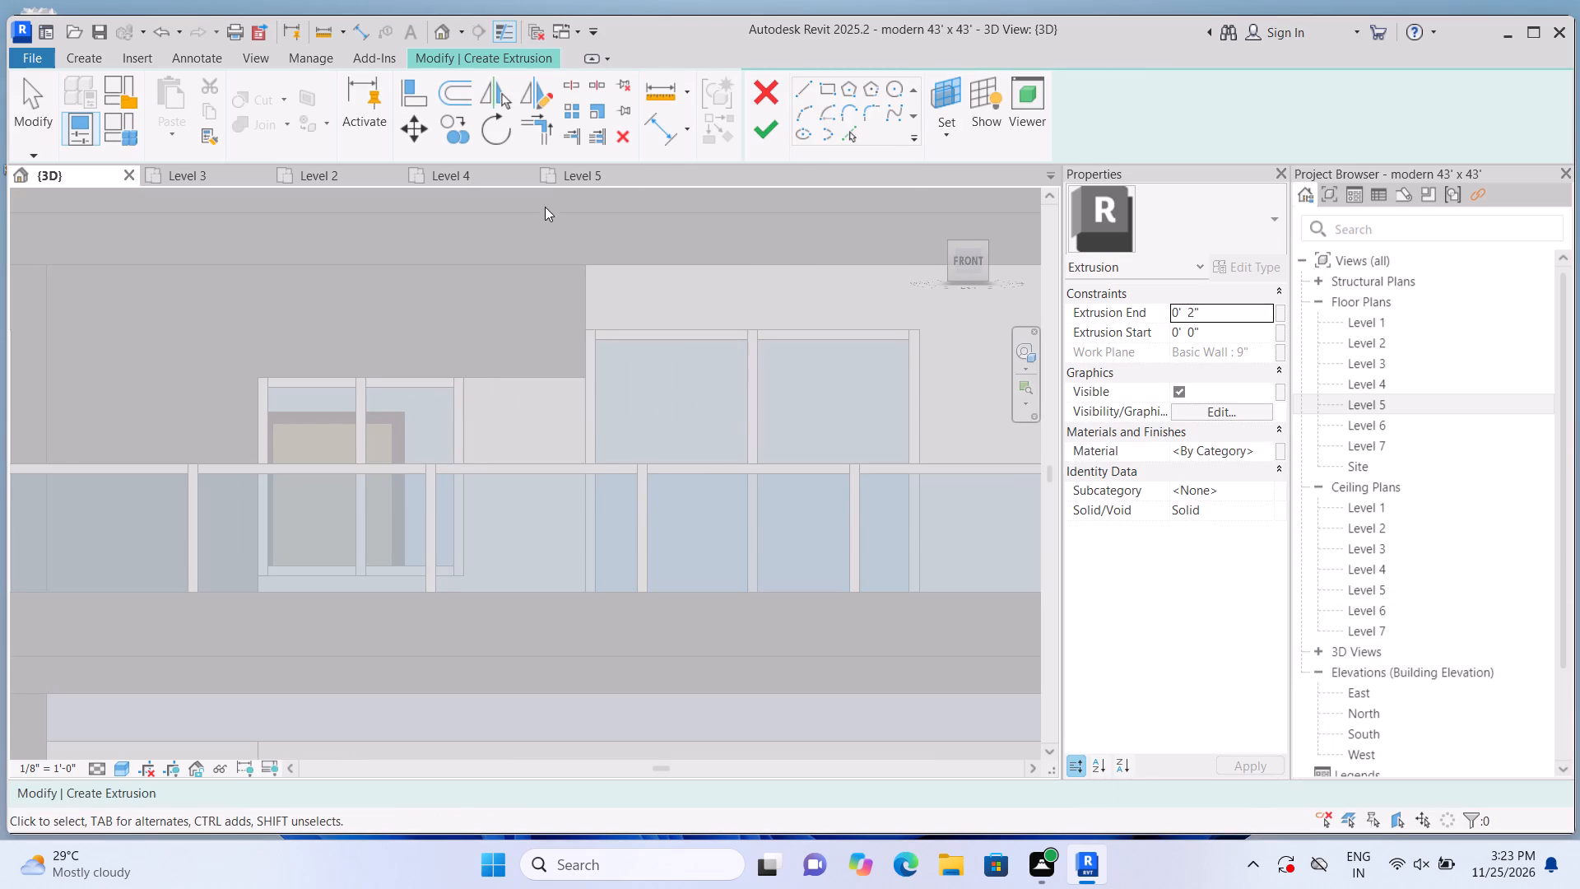
click(825, 90)
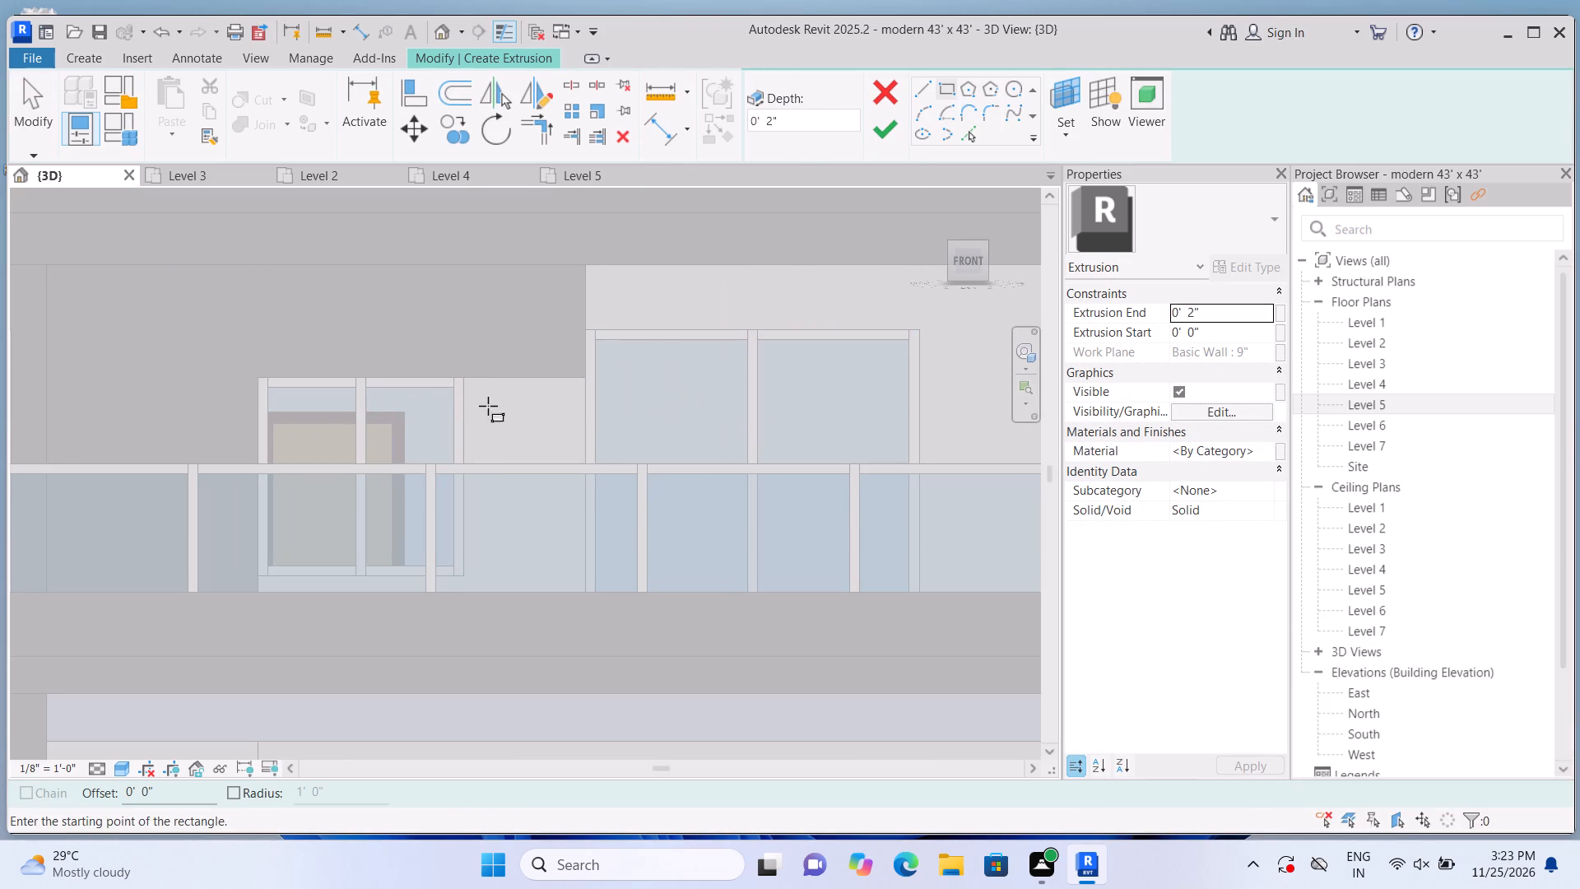
click(462, 375)
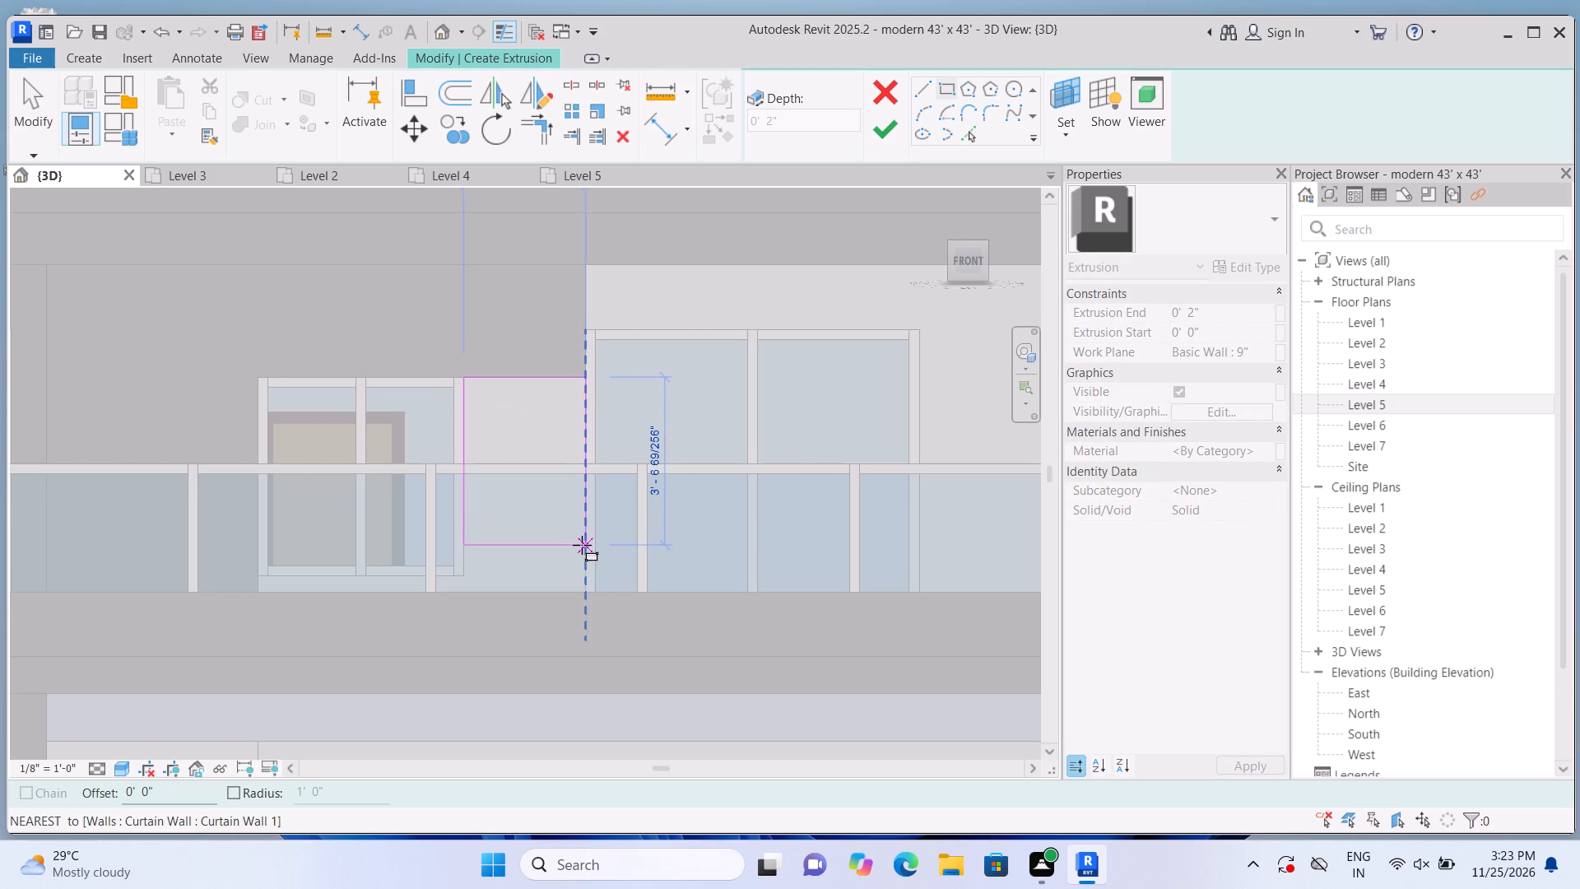
scroll(591, 633, up, 3)
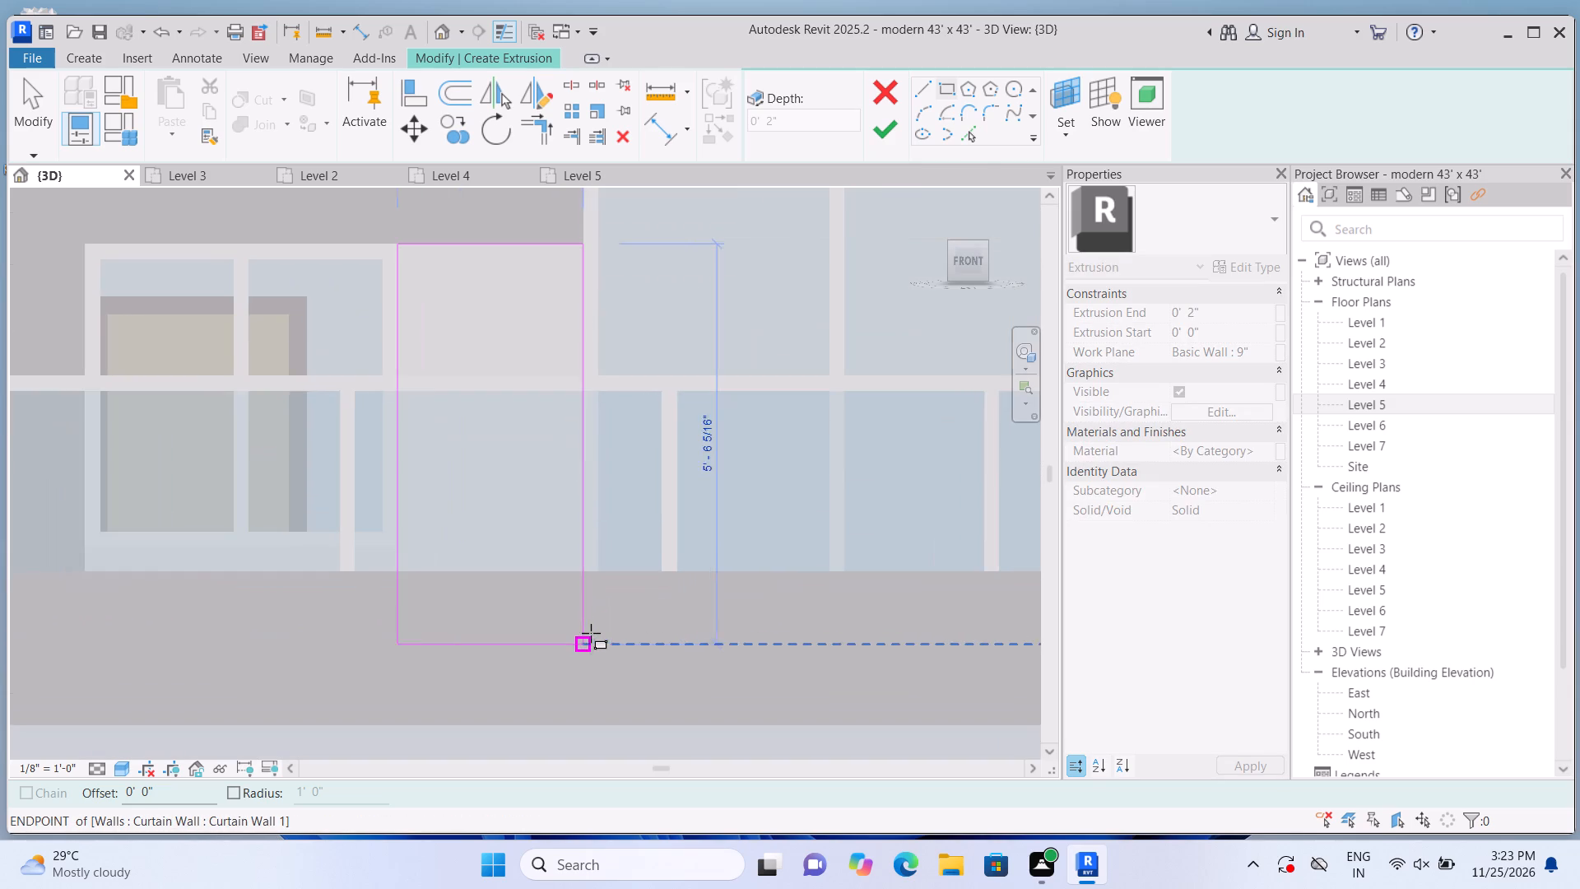
scroll(591, 633, up, 2)
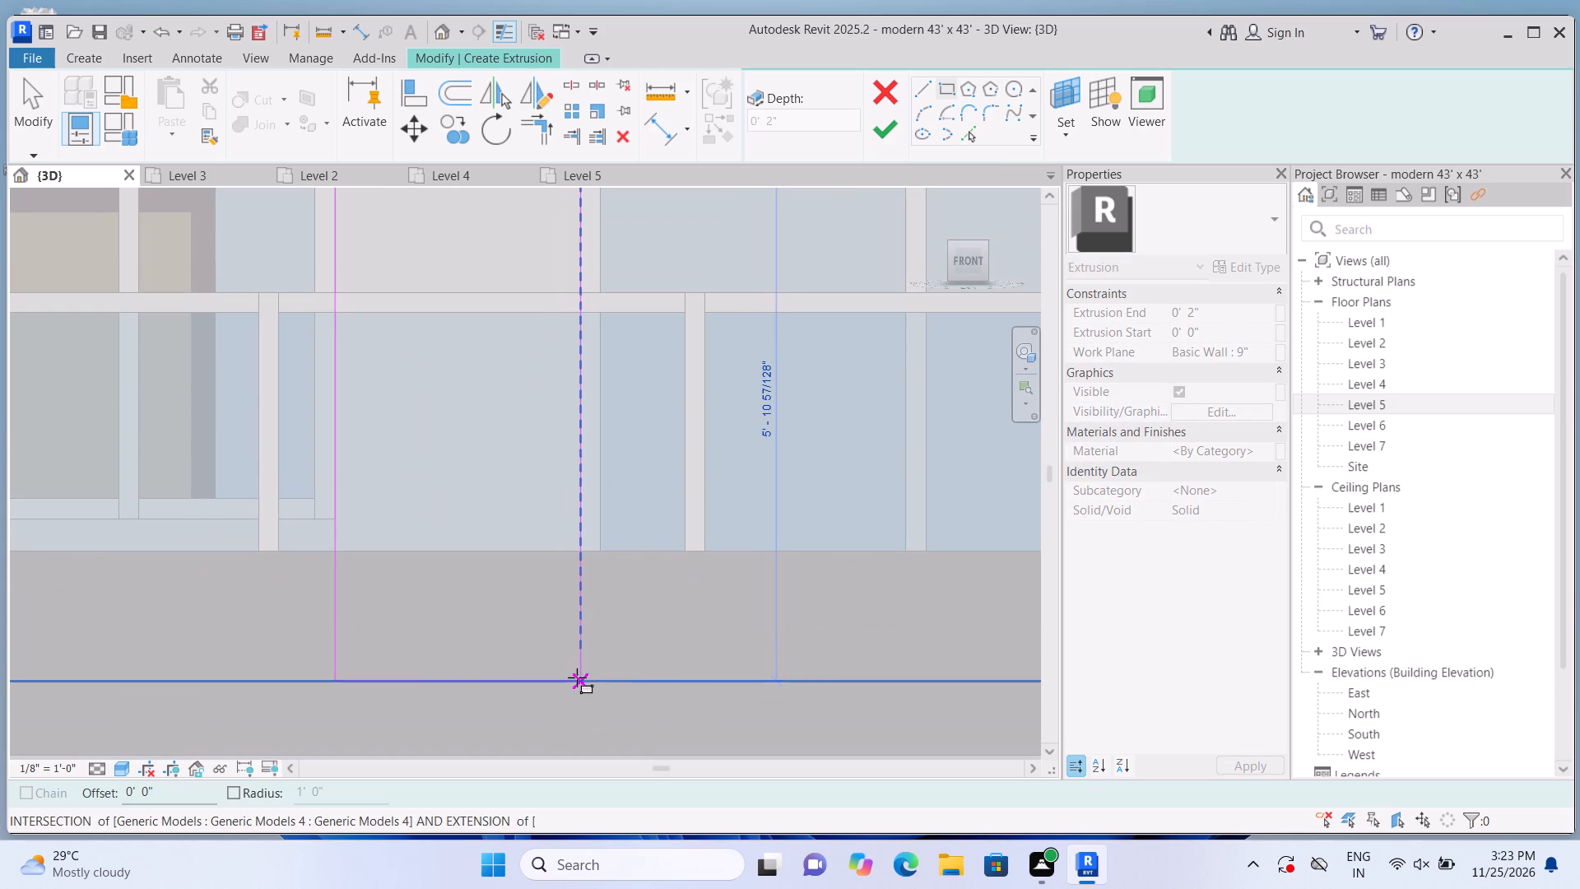
click(577, 677)
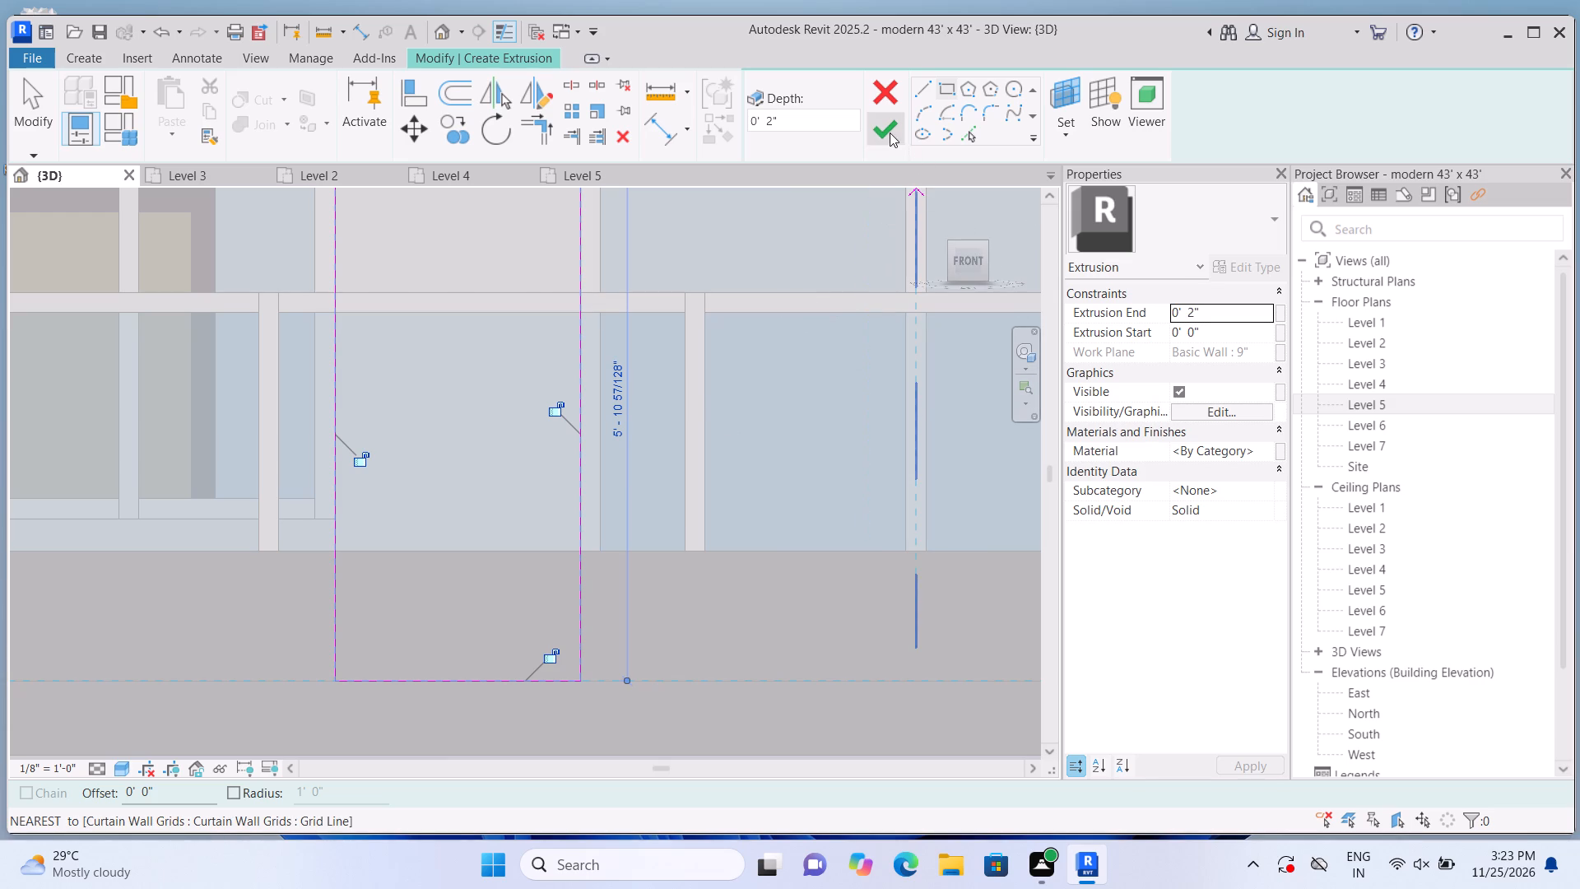
click(890, 133)
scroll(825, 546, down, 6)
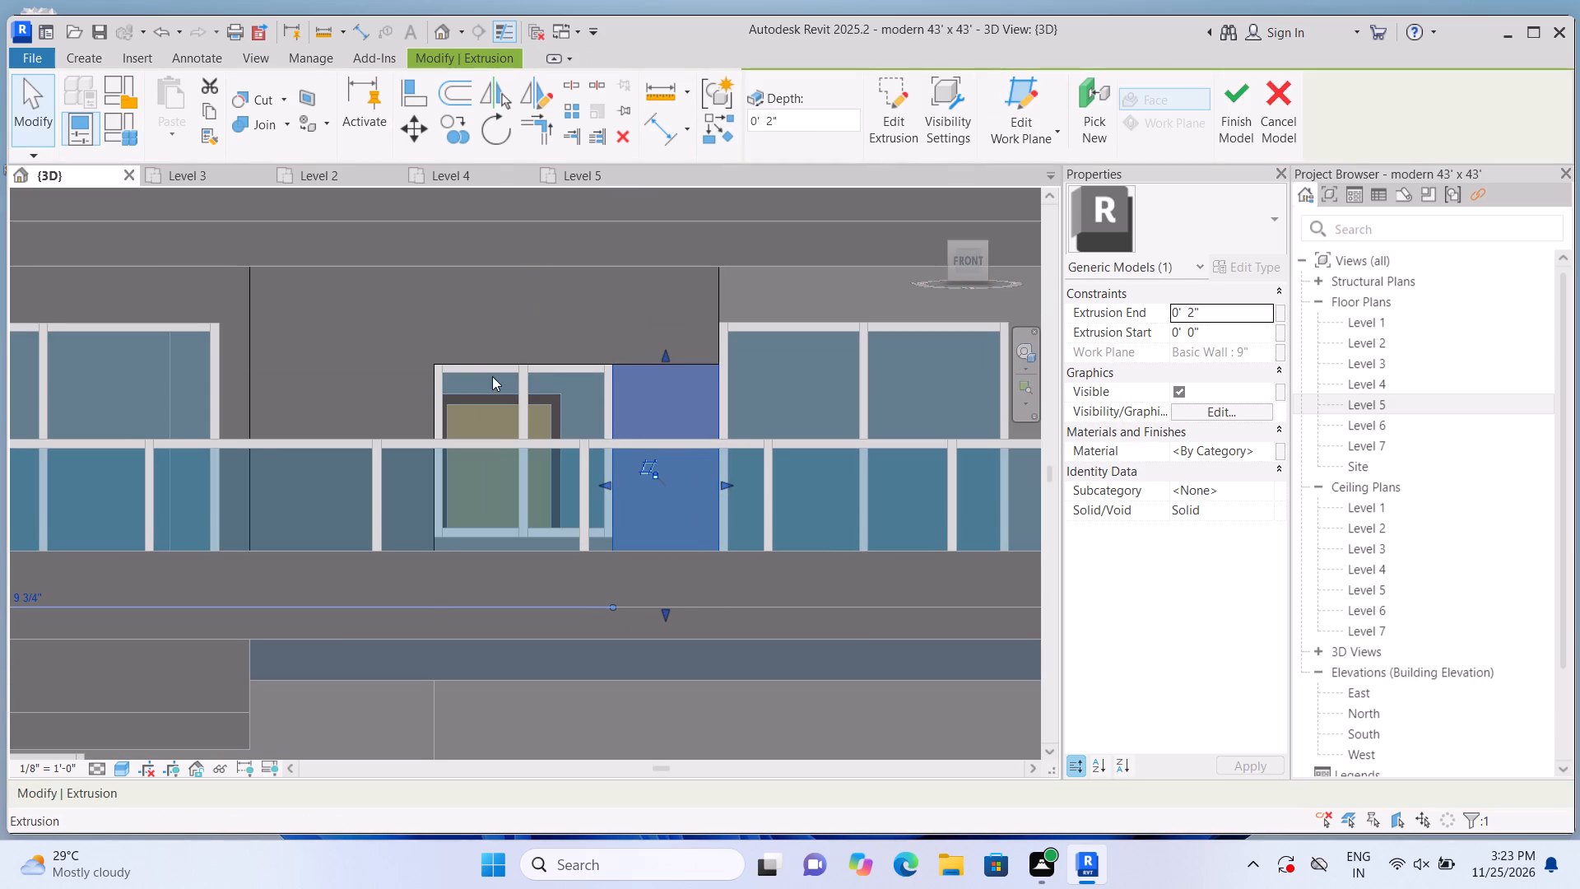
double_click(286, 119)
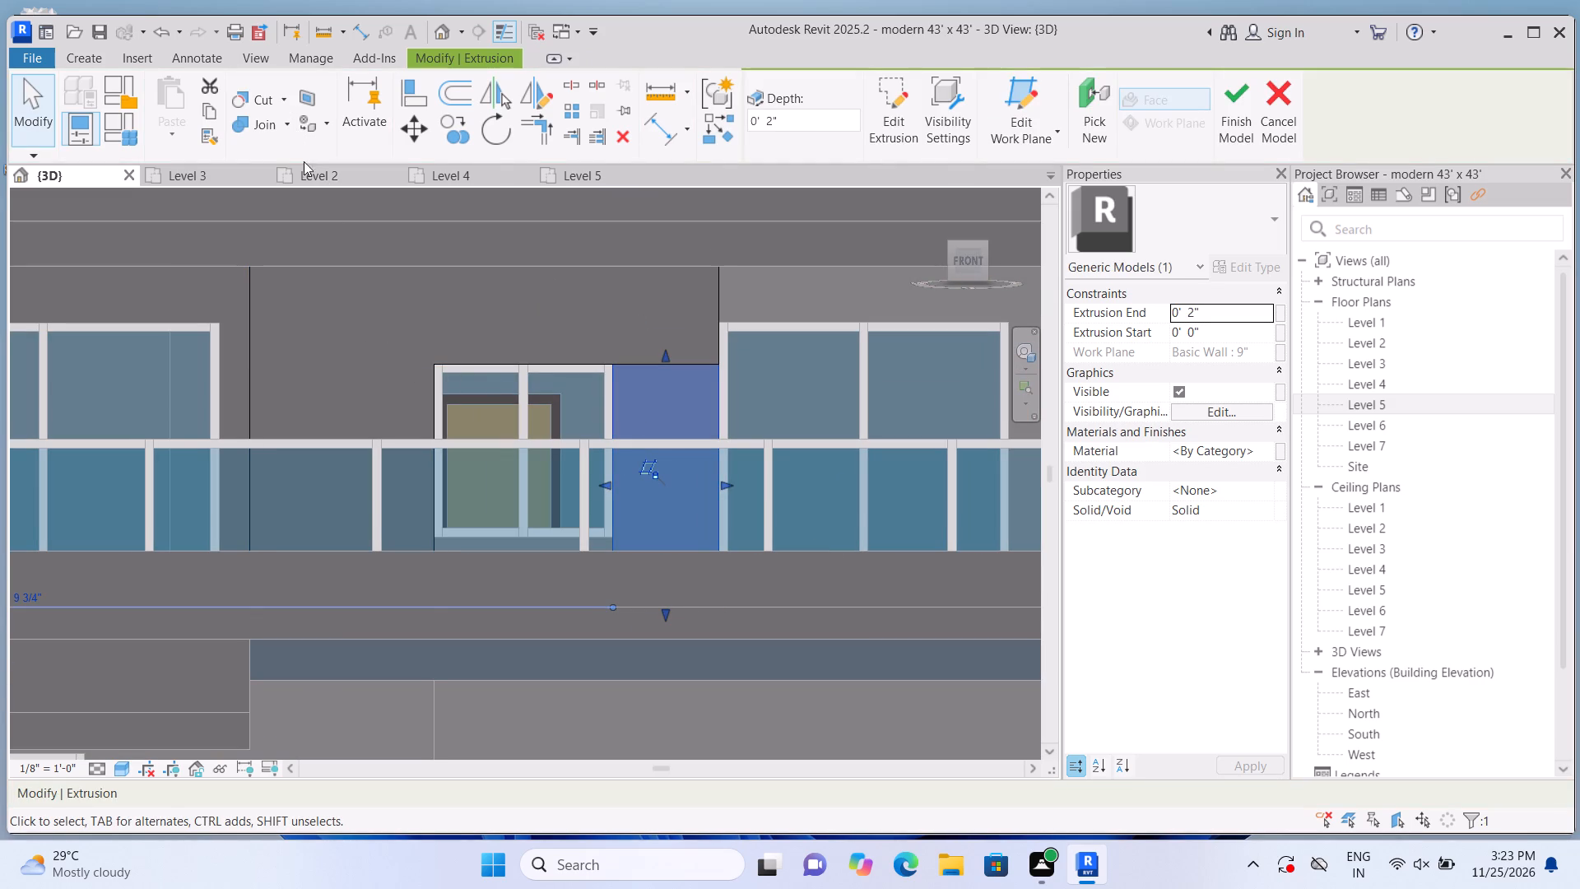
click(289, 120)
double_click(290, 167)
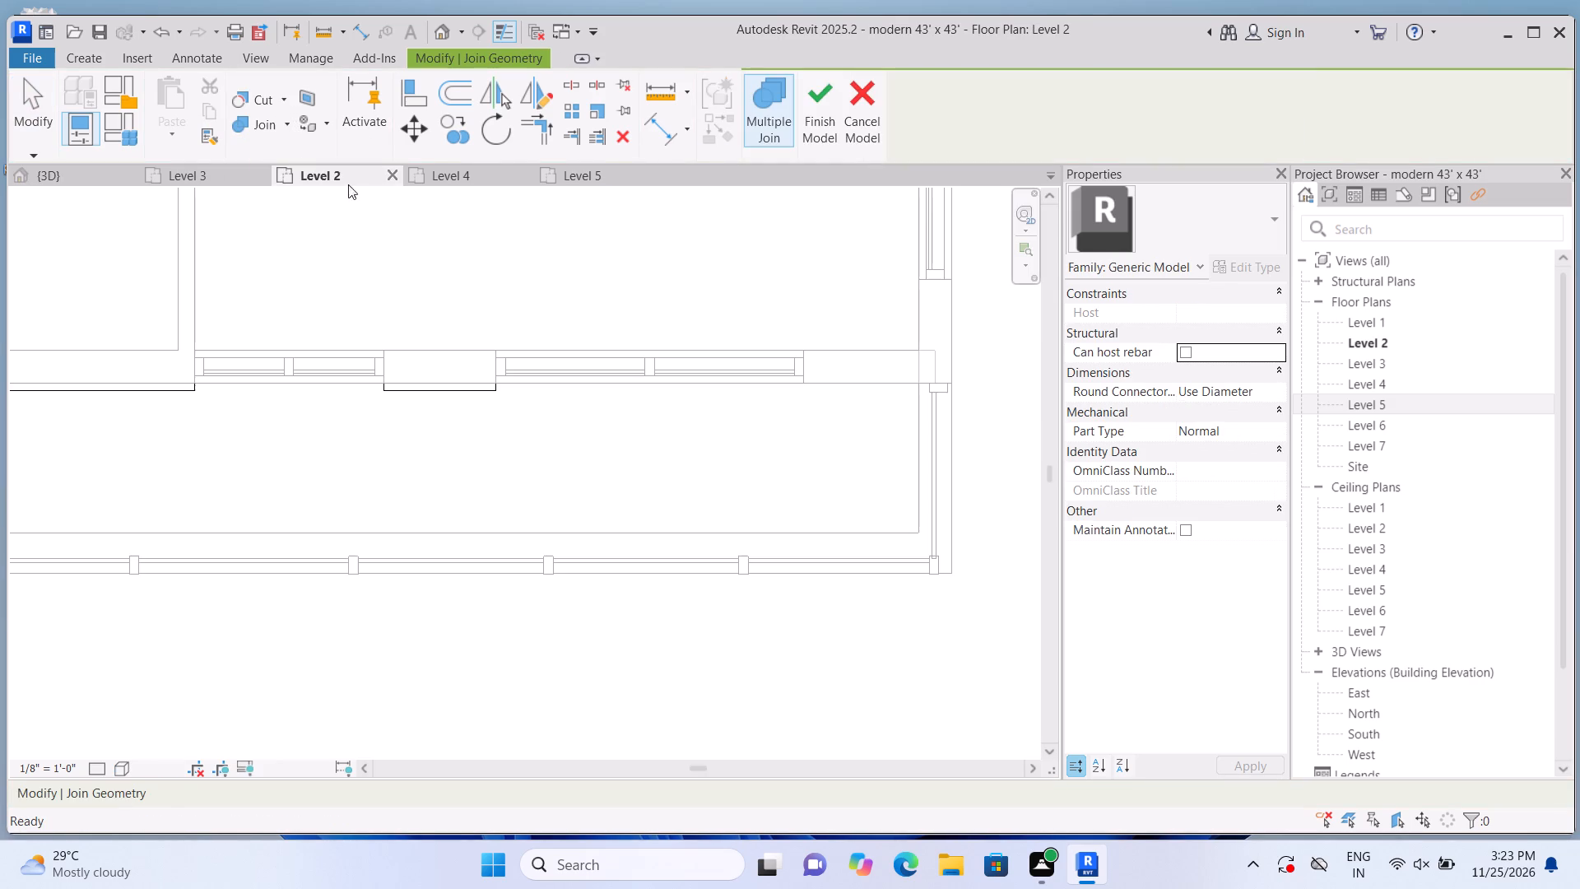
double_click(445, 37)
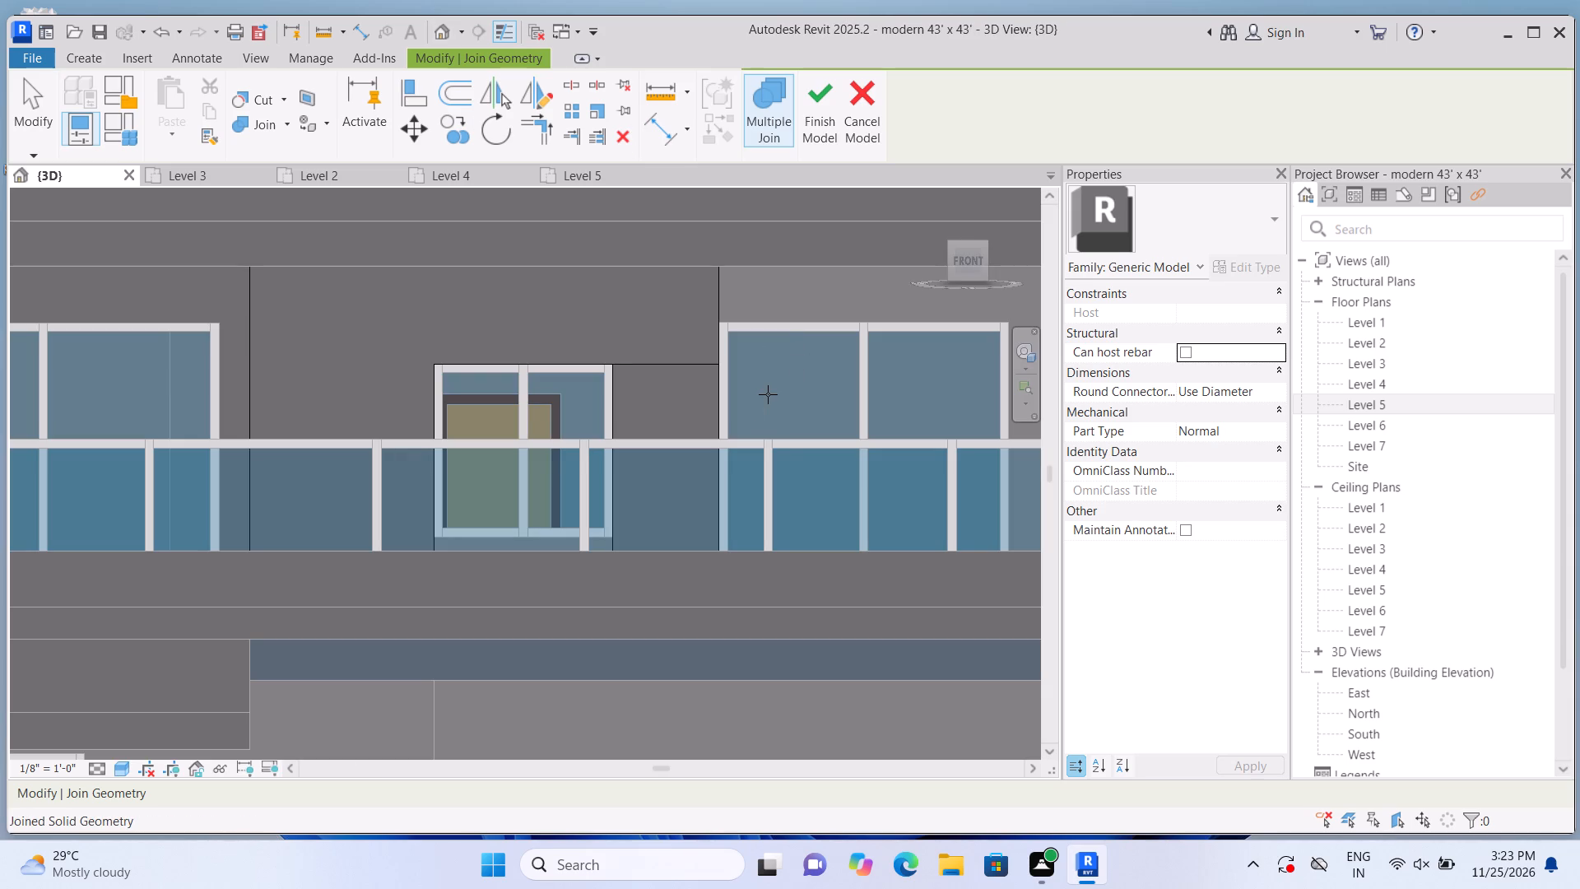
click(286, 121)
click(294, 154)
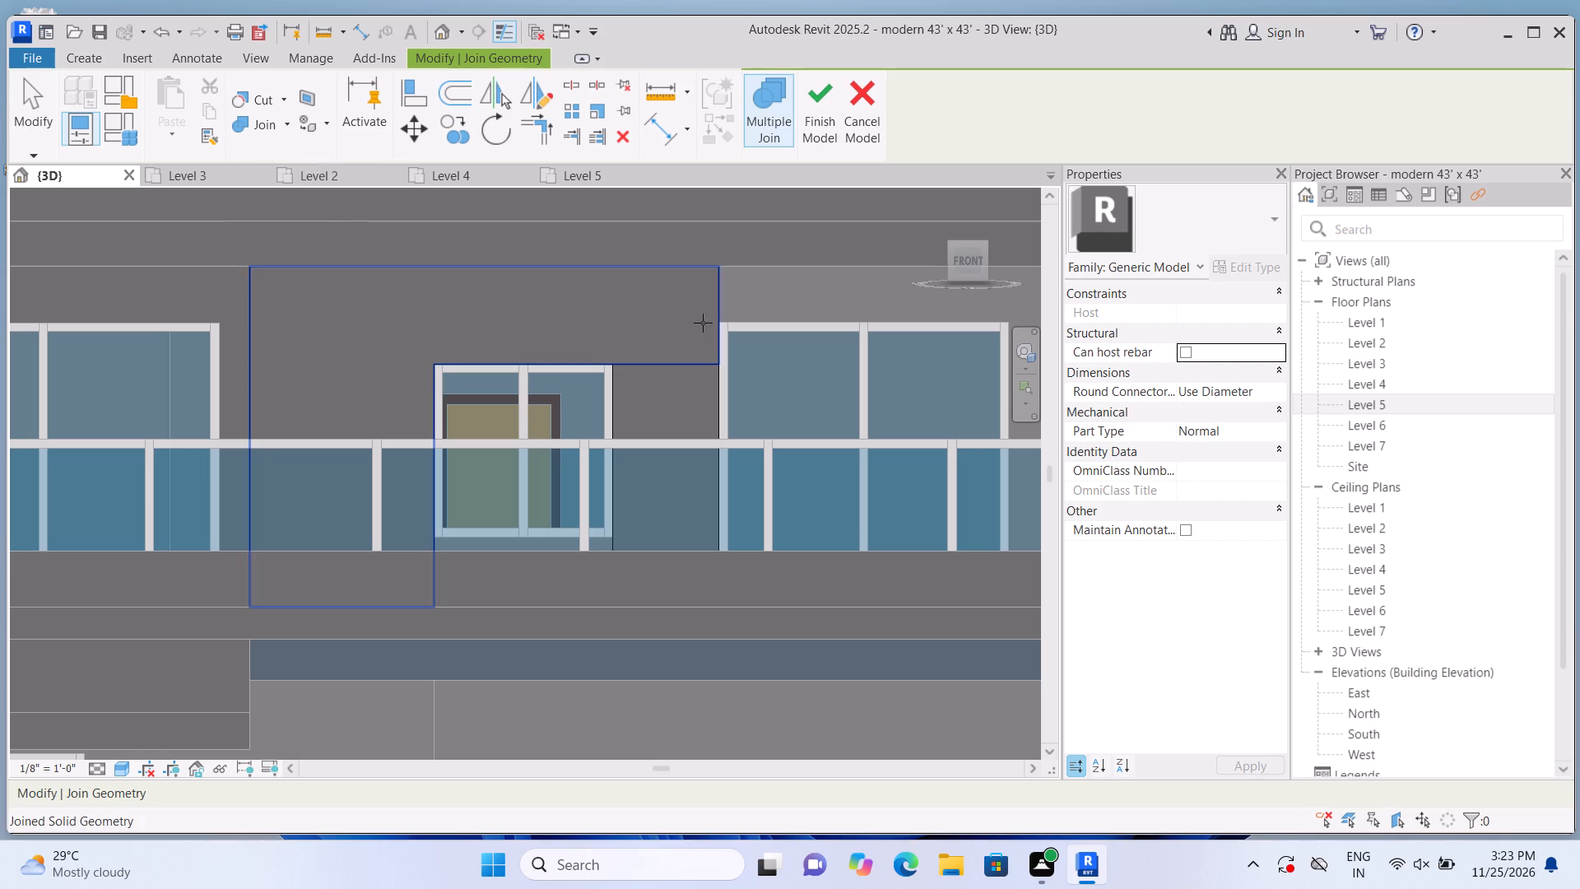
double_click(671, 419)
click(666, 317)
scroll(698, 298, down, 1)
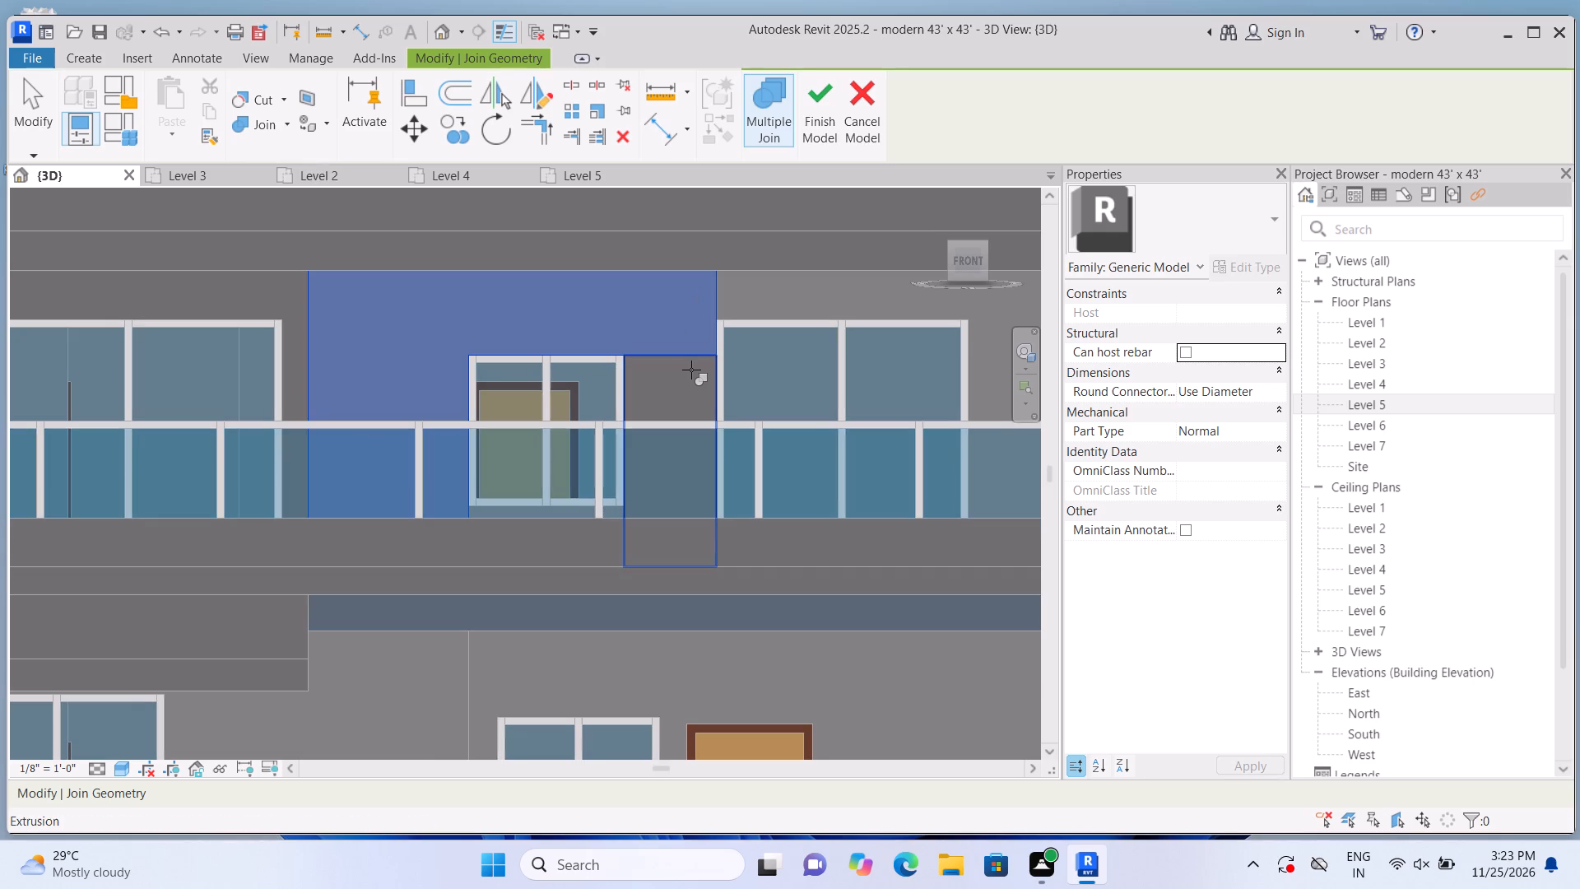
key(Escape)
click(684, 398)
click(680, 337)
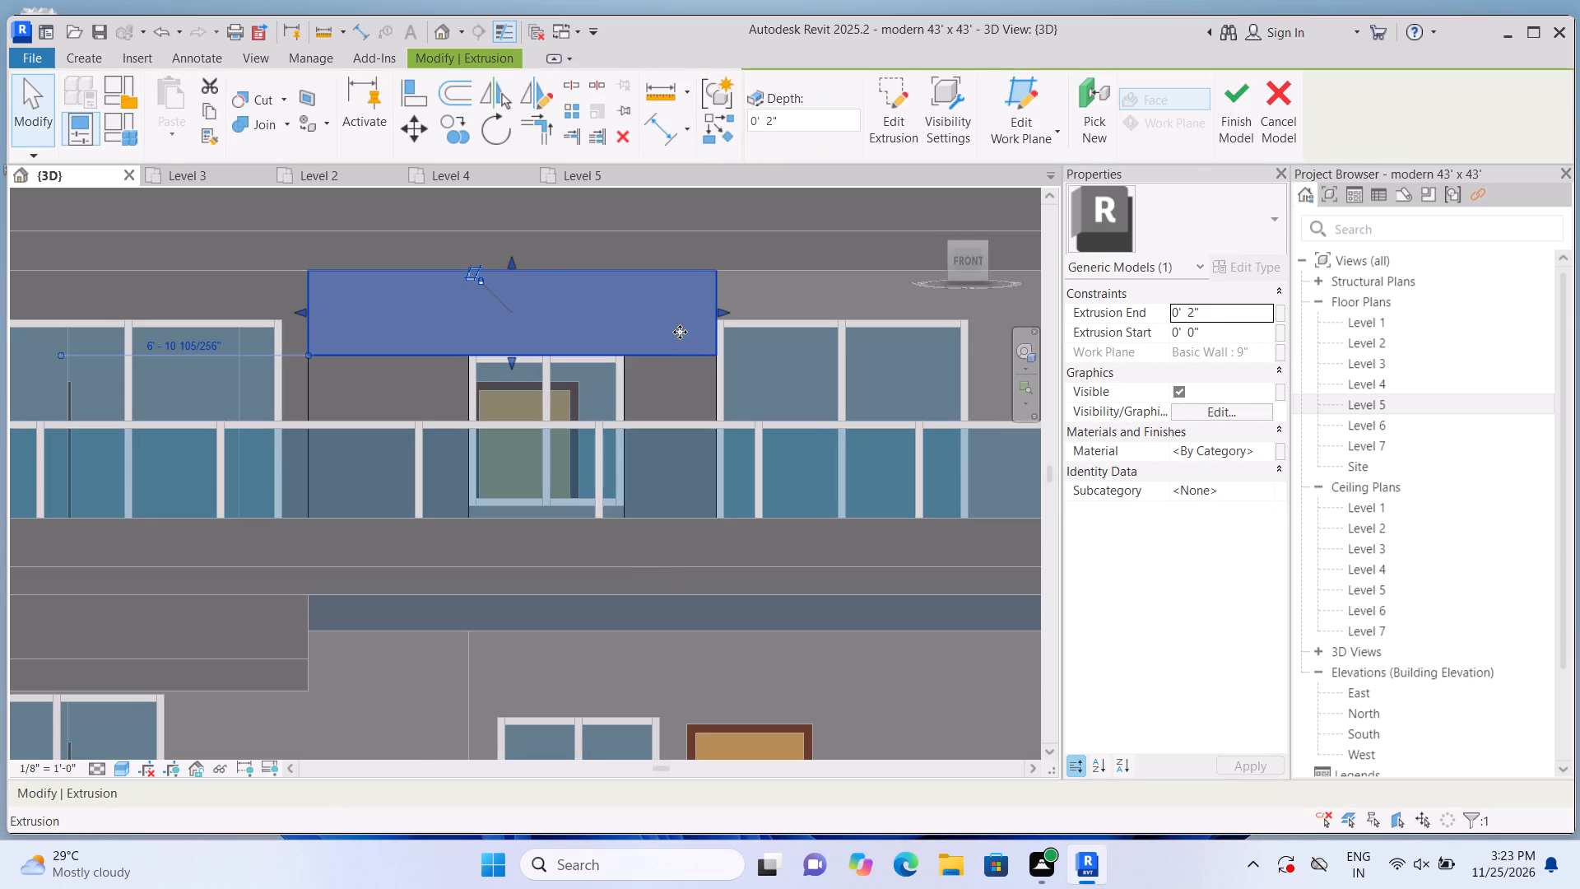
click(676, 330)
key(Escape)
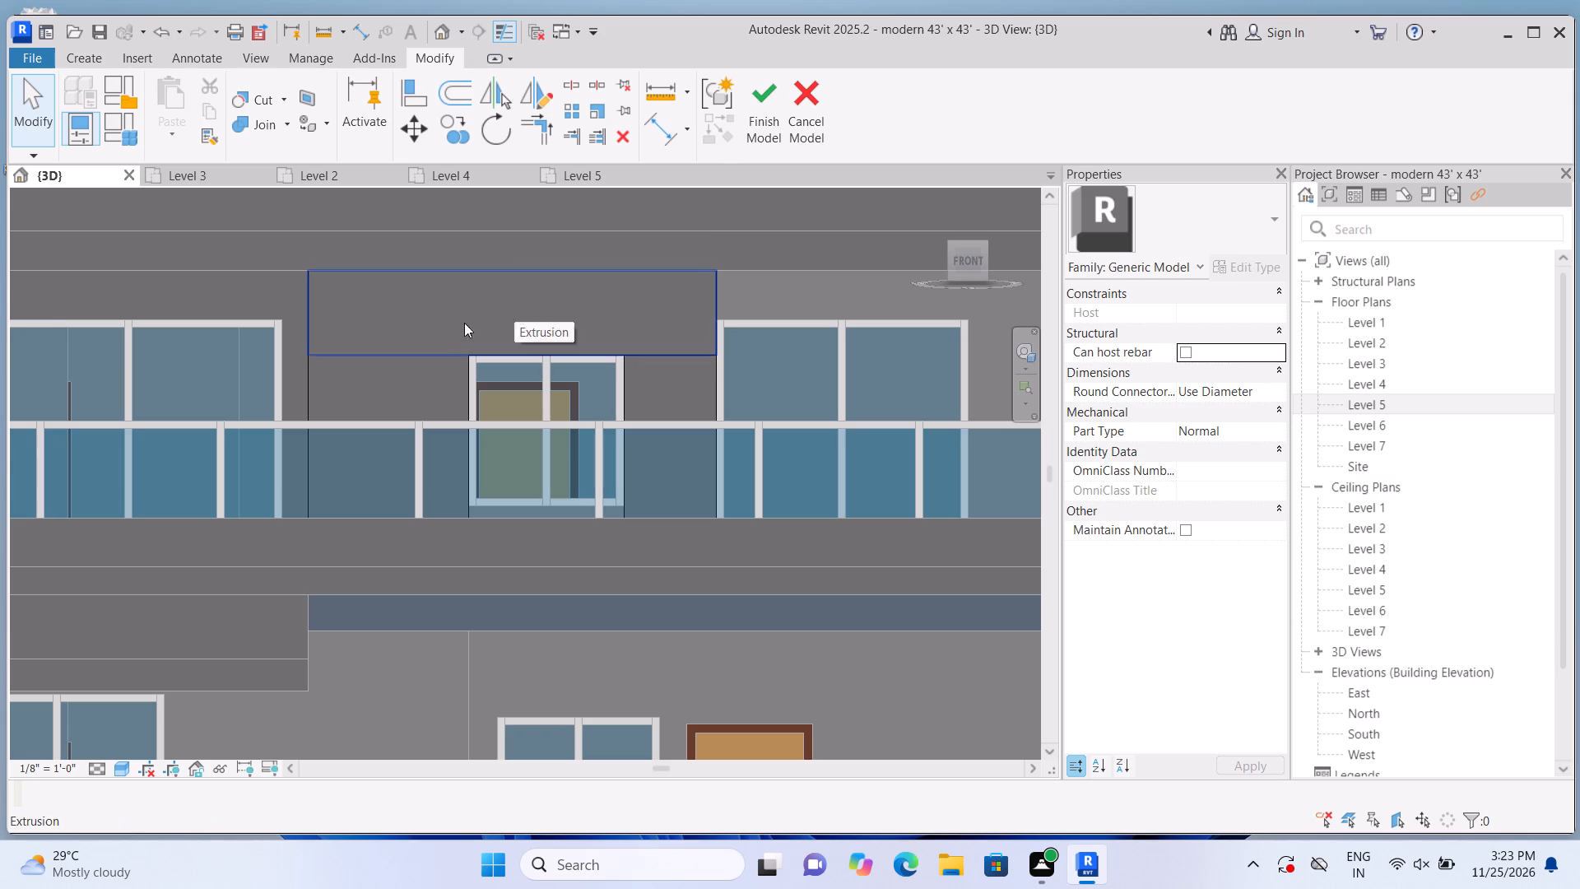
Join the new panel between the lower balcony's small and large outer windows with the header panel above it.
double_click(281, 122)
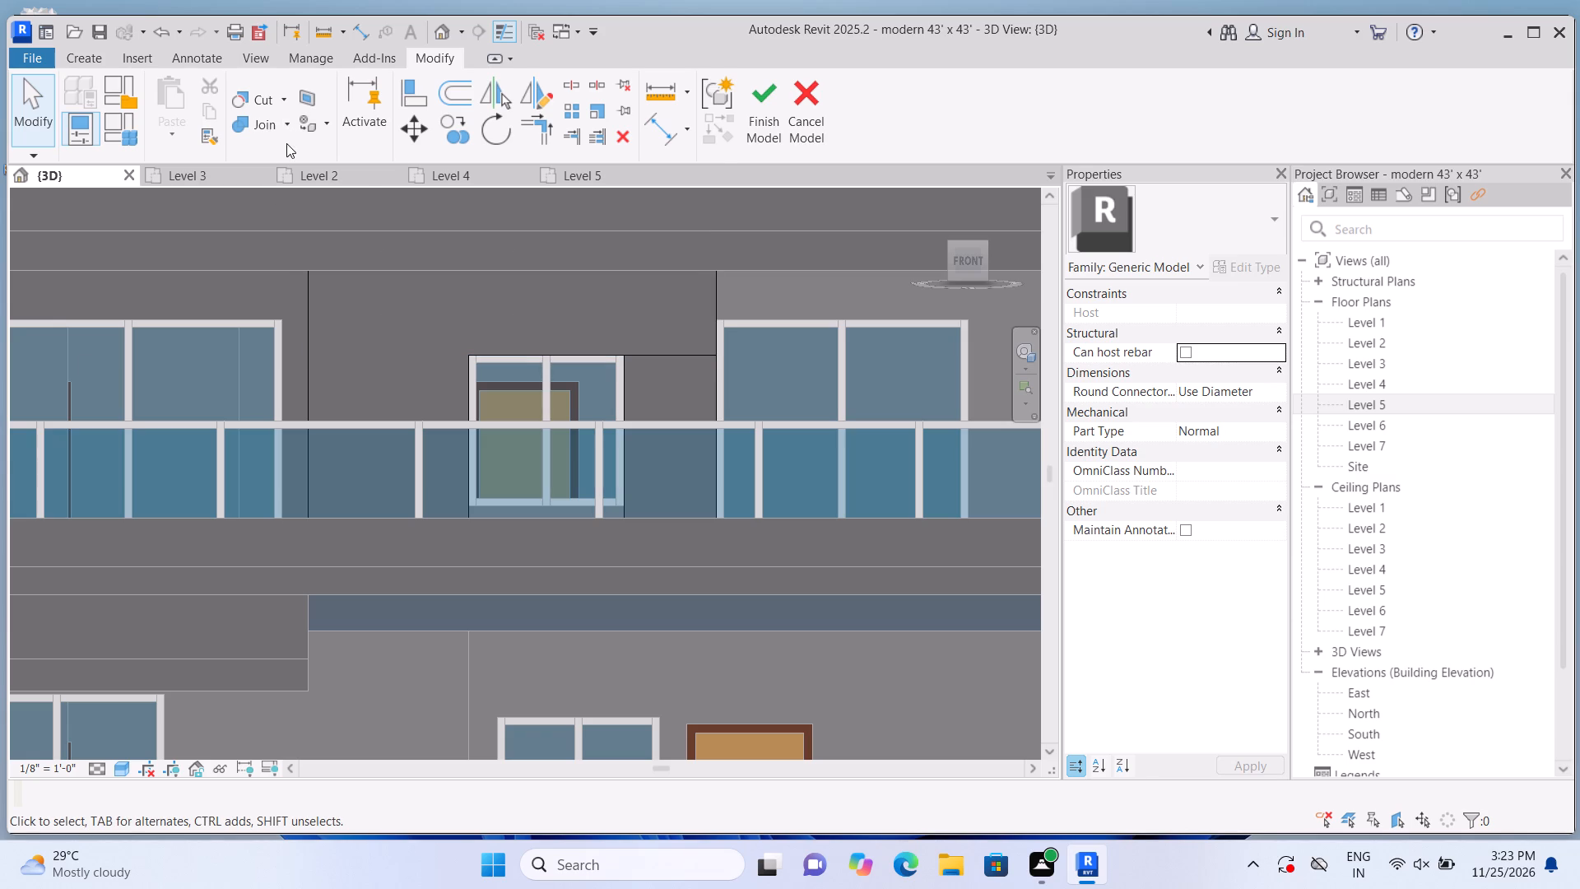
click(289, 129)
click(294, 155)
click(680, 392)
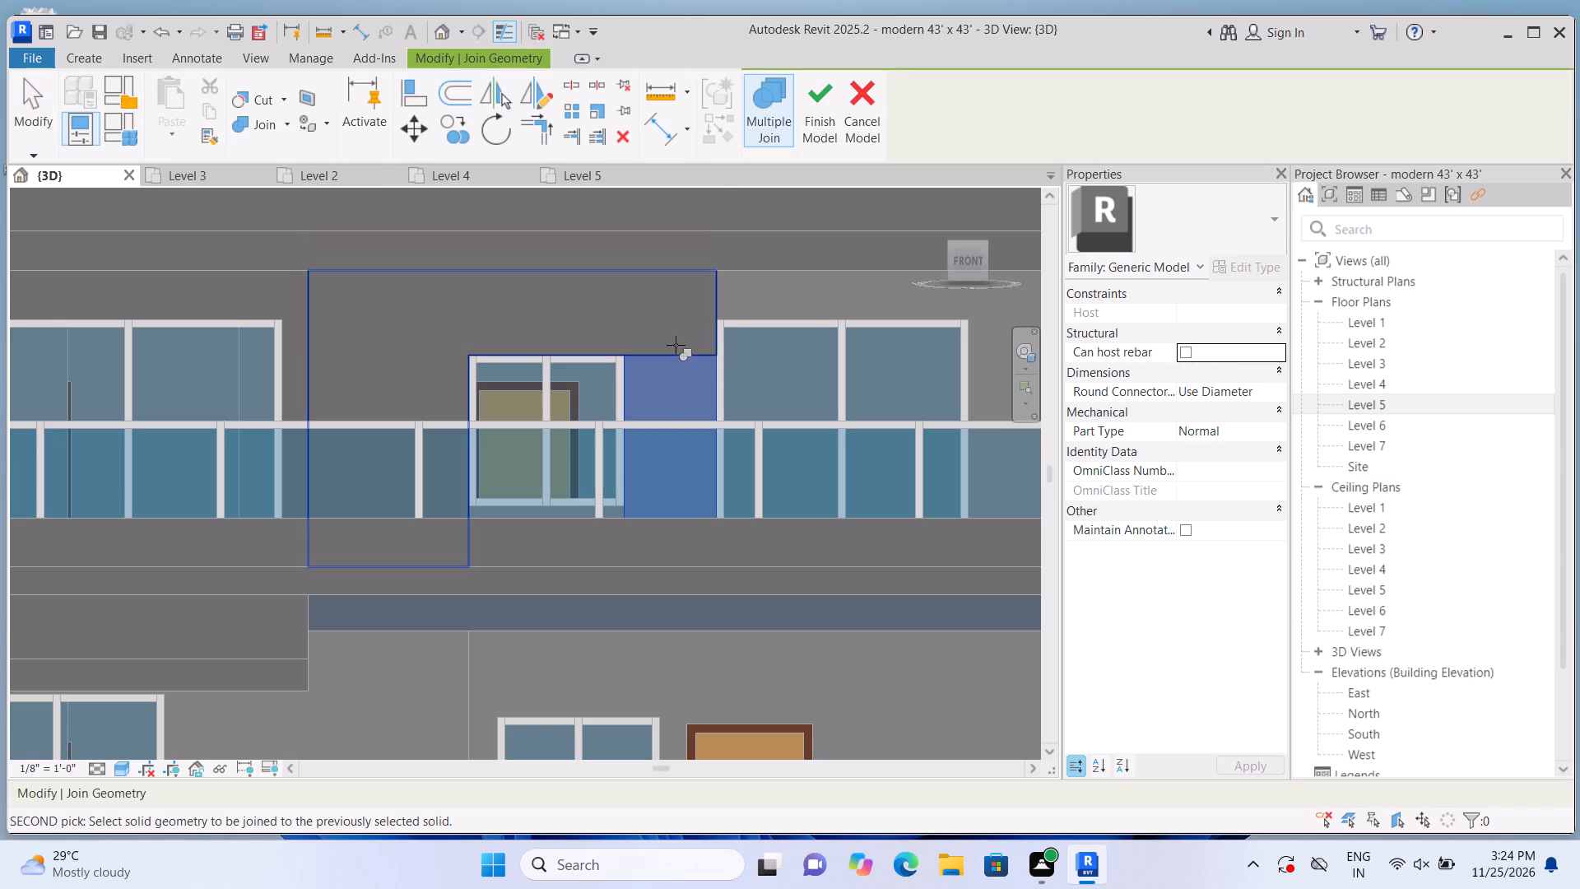
click(667, 320)
scroll(717, 268, down, 2)
key(Escape)
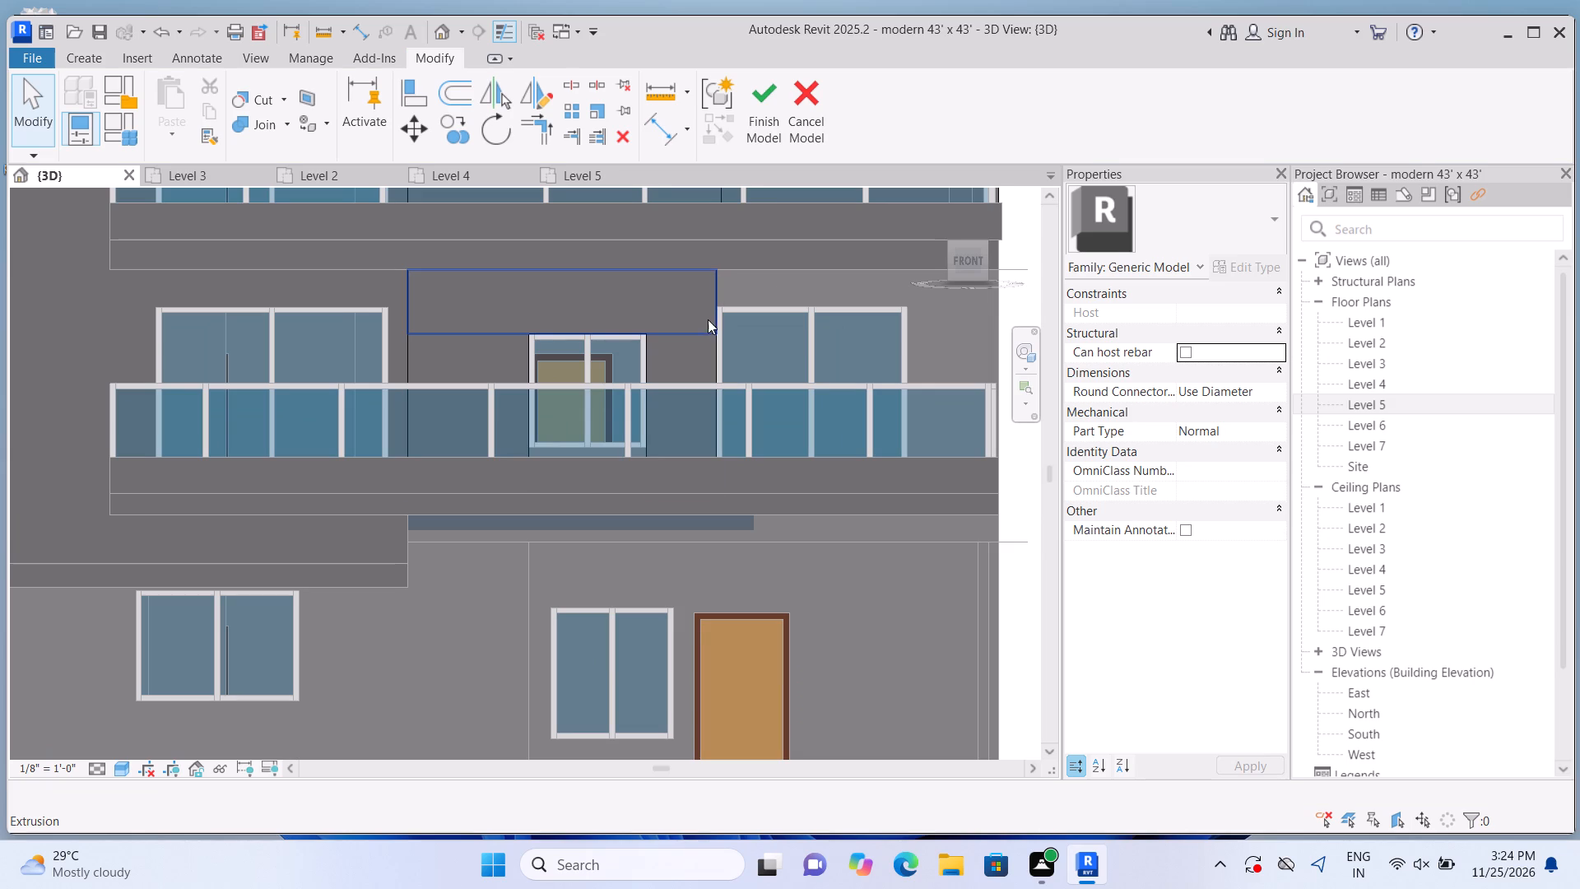
Extrude a 2" rectangular panel, about 4'-3 3/4" by 1'-8 1/4", on the 9" wall directly beneath the lower balcony's small window.
scroll(704, 323, down, 5)
scroll(946, 455, up, 3)
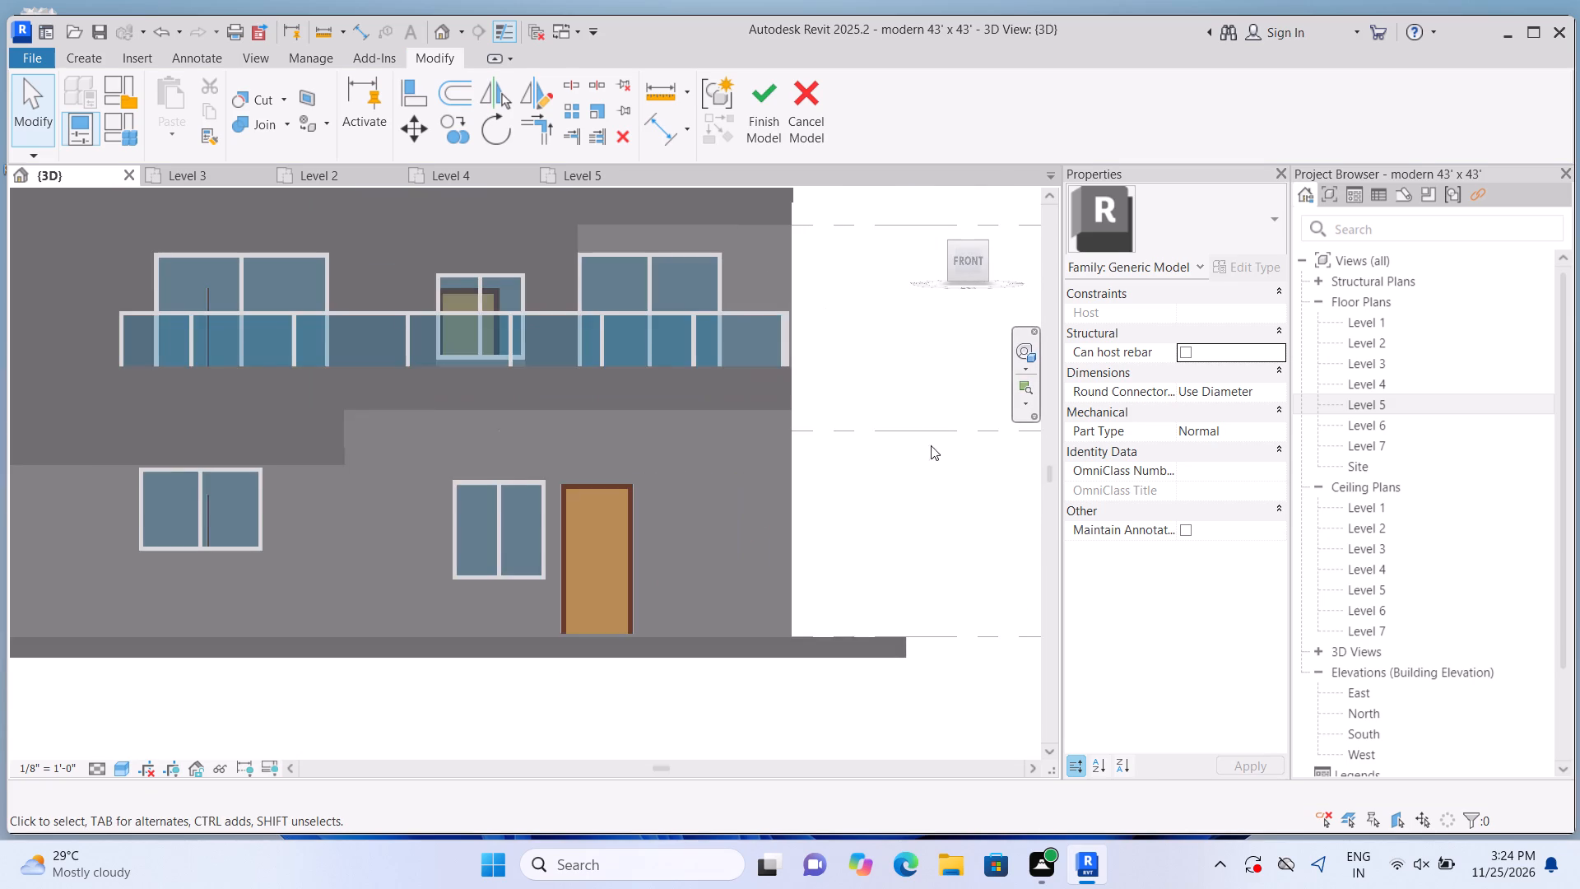
middle_drag(907, 426, 954, 493)
scroll(918, 469, up, 2)
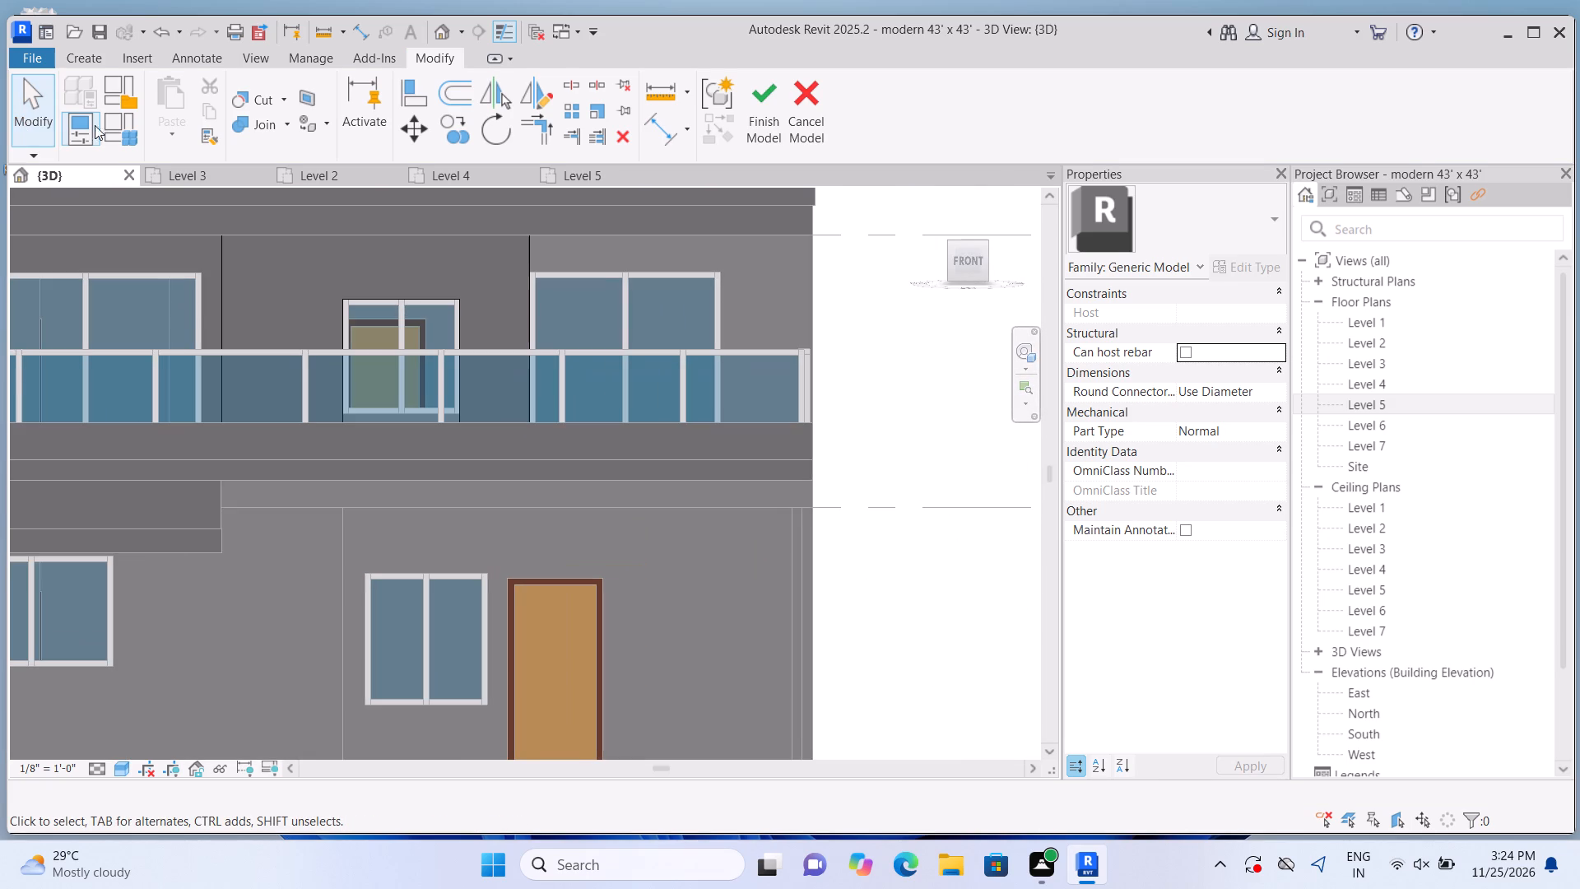
middle_drag(251, 291, 389, 390)
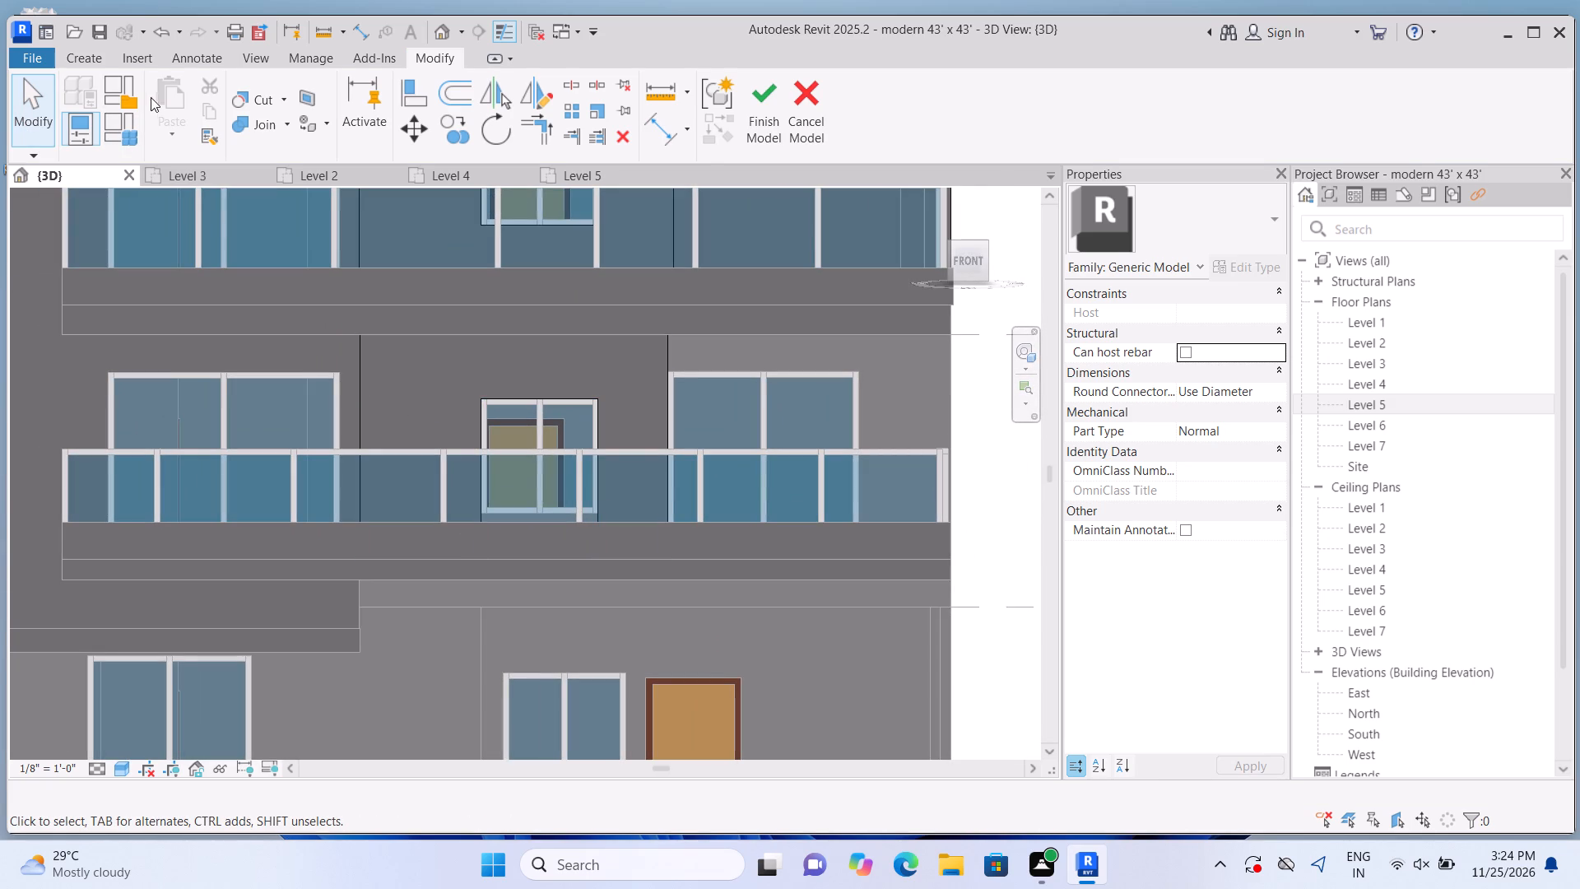
click(77, 59)
click(178, 105)
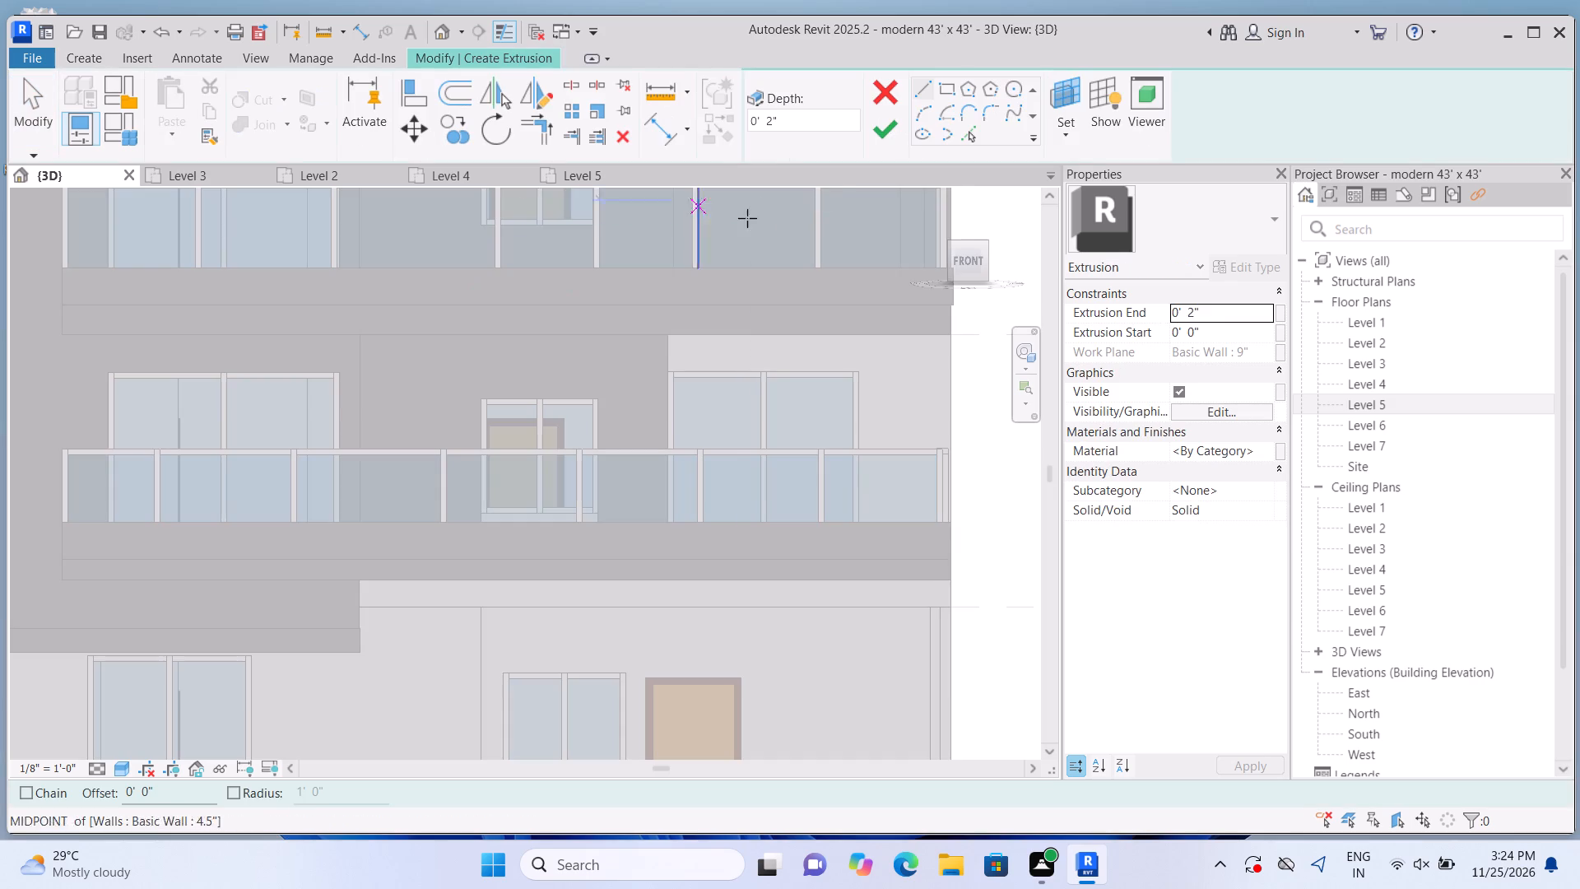
click(1066, 131)
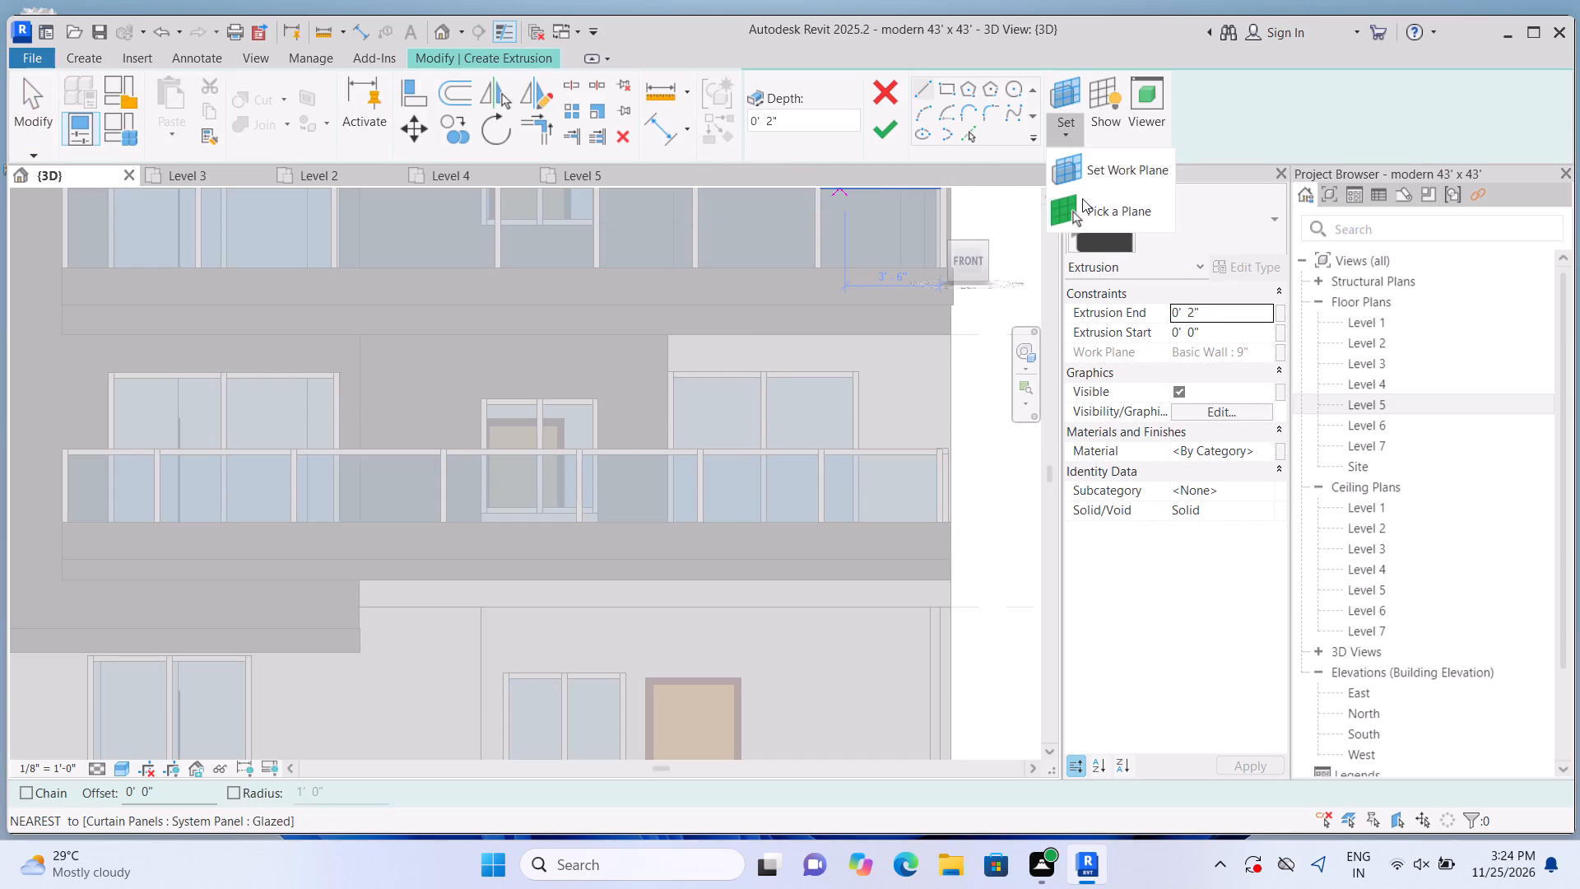
click(1086, 200)
scroll(716, 491, up, 1)
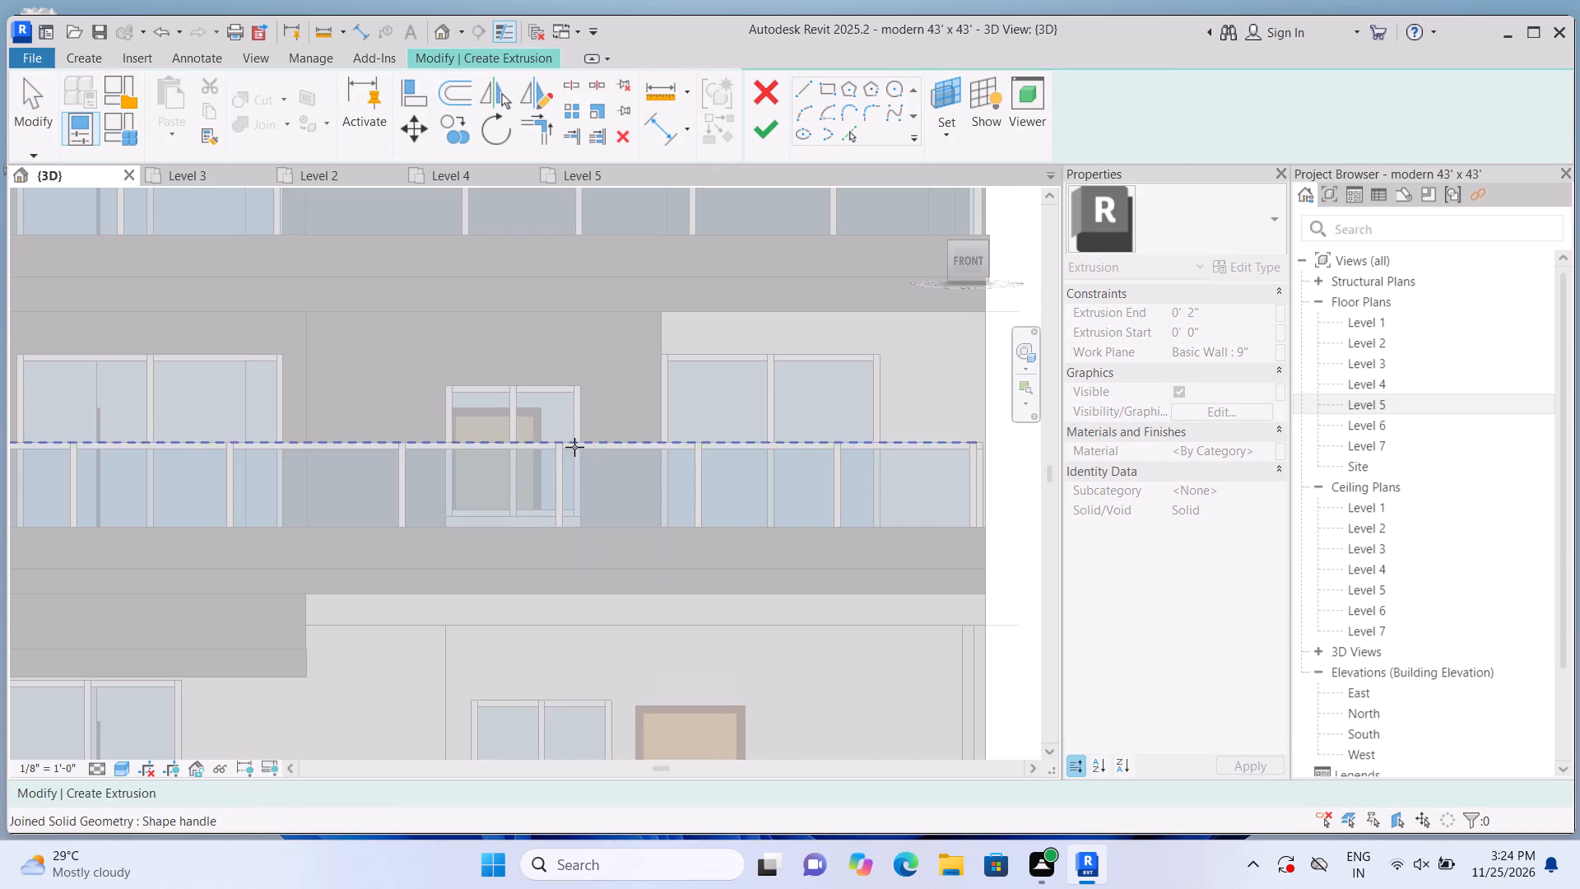
scroll(533, 606, up, 3)
scroll(797, 313, up, 1)
scroll(781, 385, down, 1)
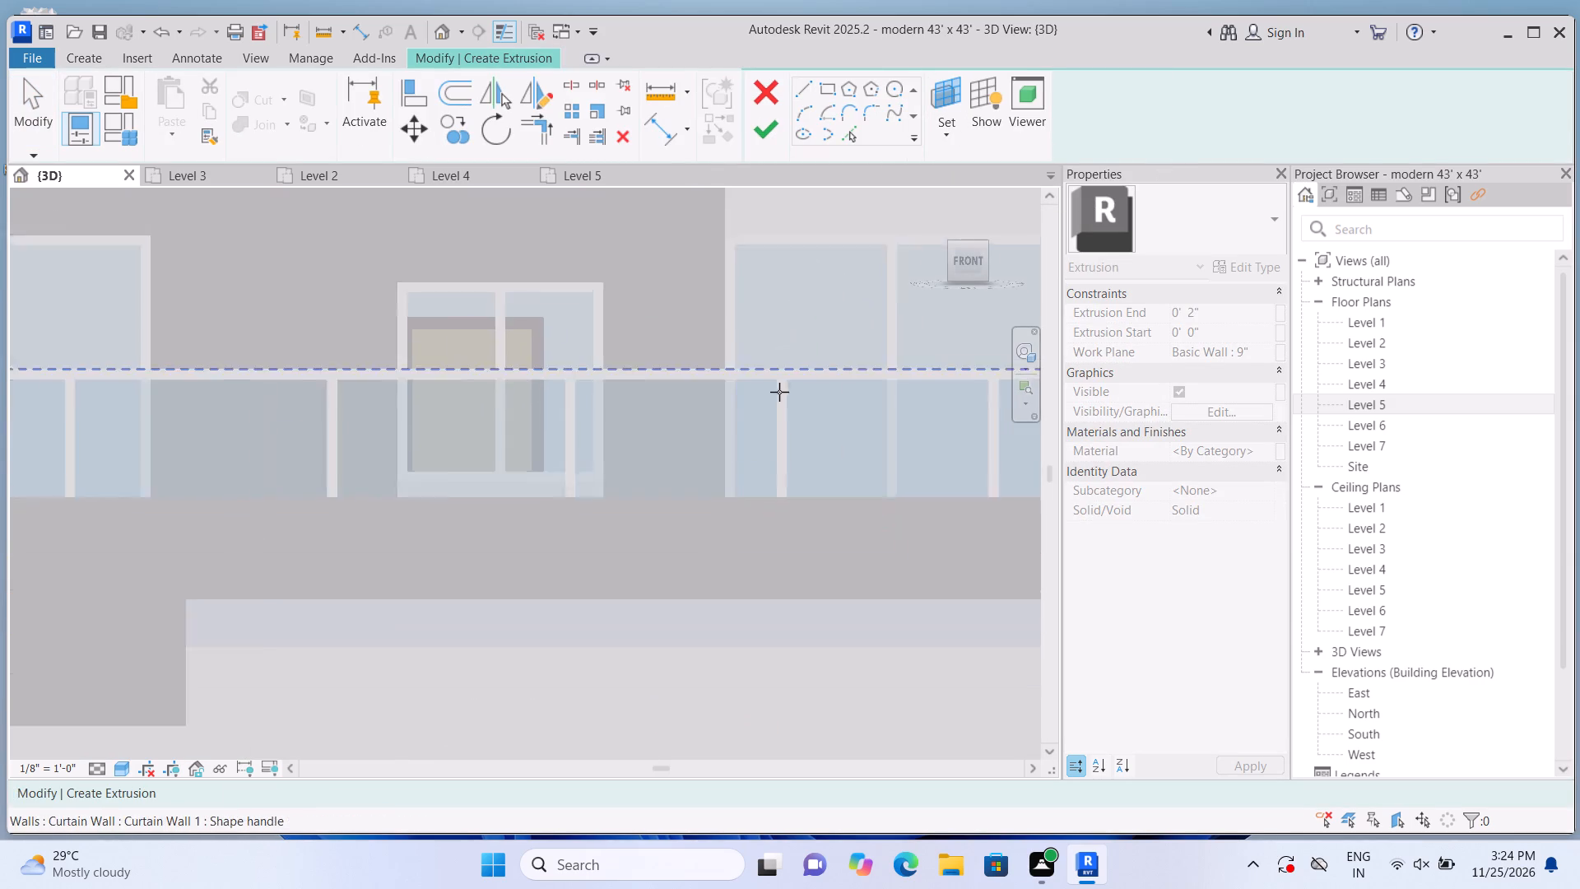
scroll(779, 392, down, 5)
click(837, 297)
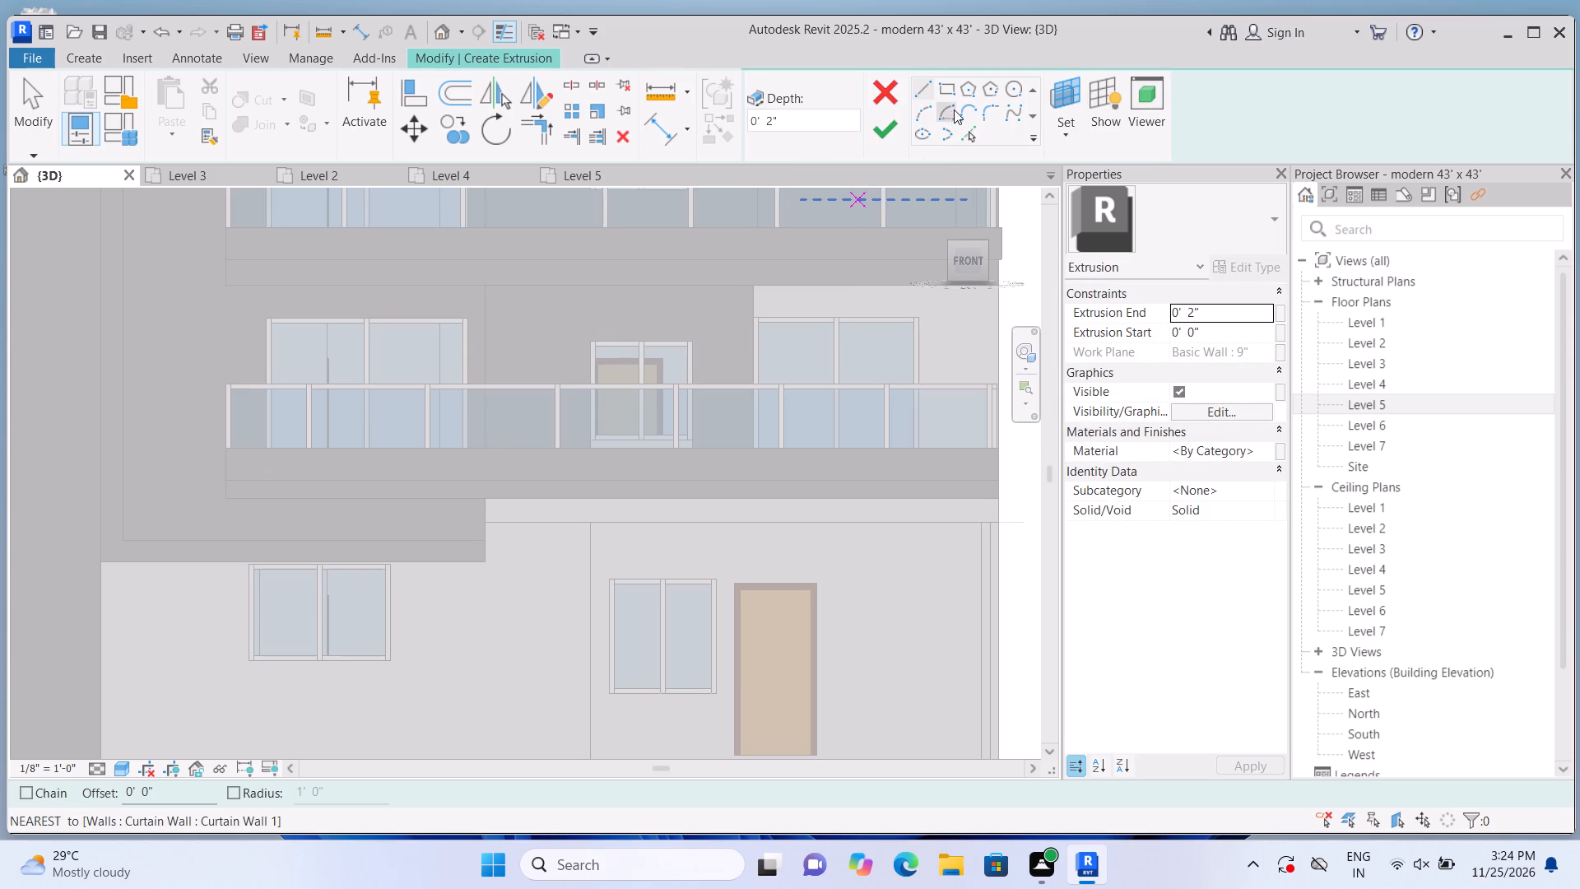
click(955, 88)
scroll(602, 558, up, 7)
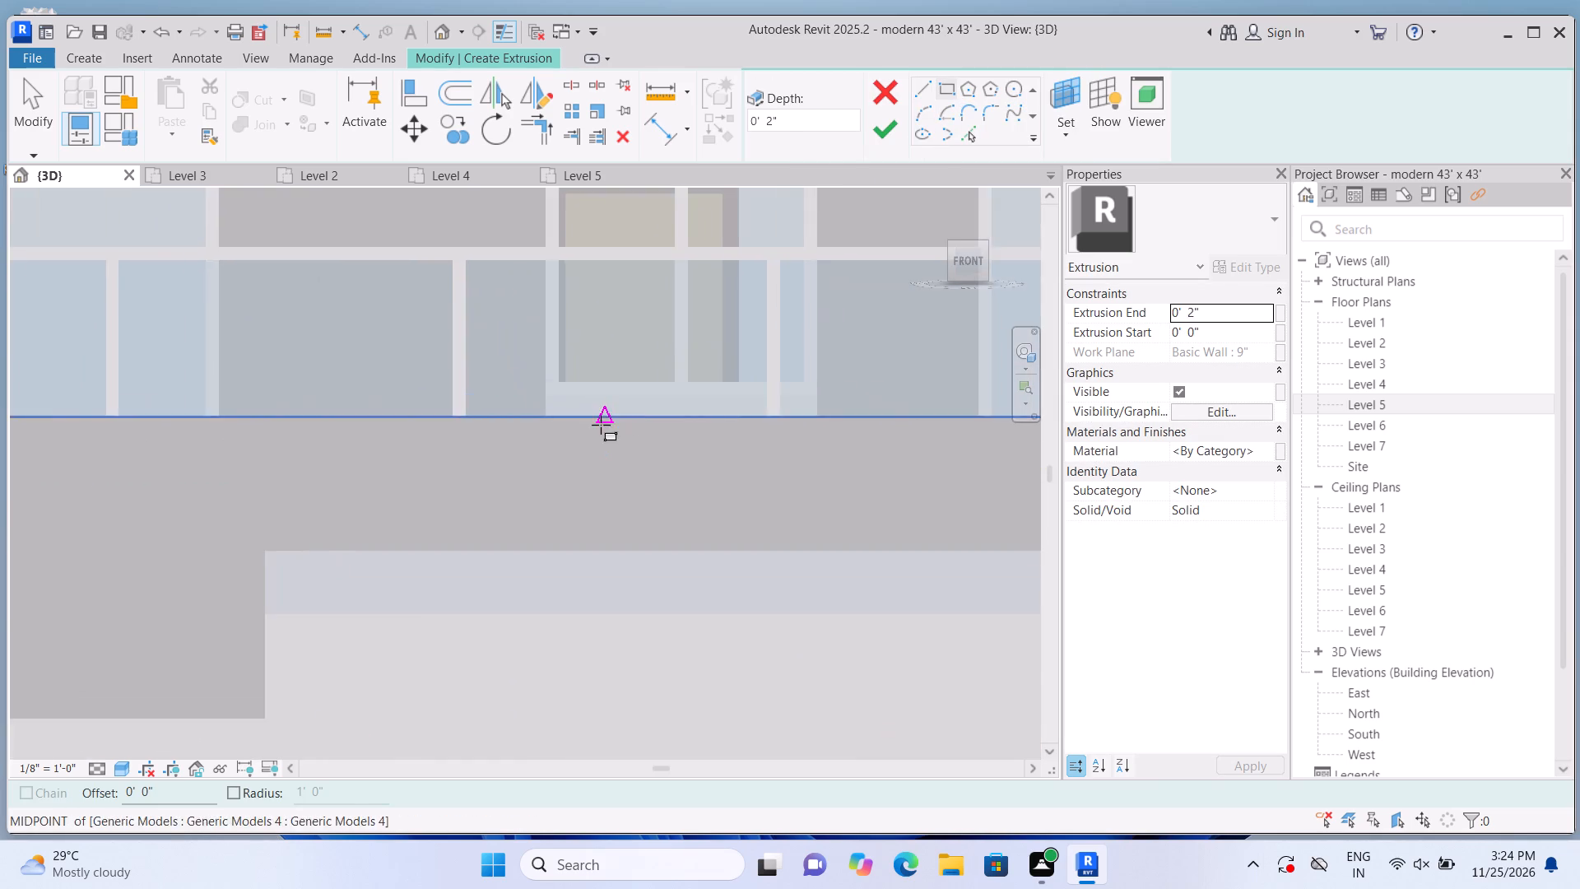
scroll(601, 425, up, 2)
click(533, 387)
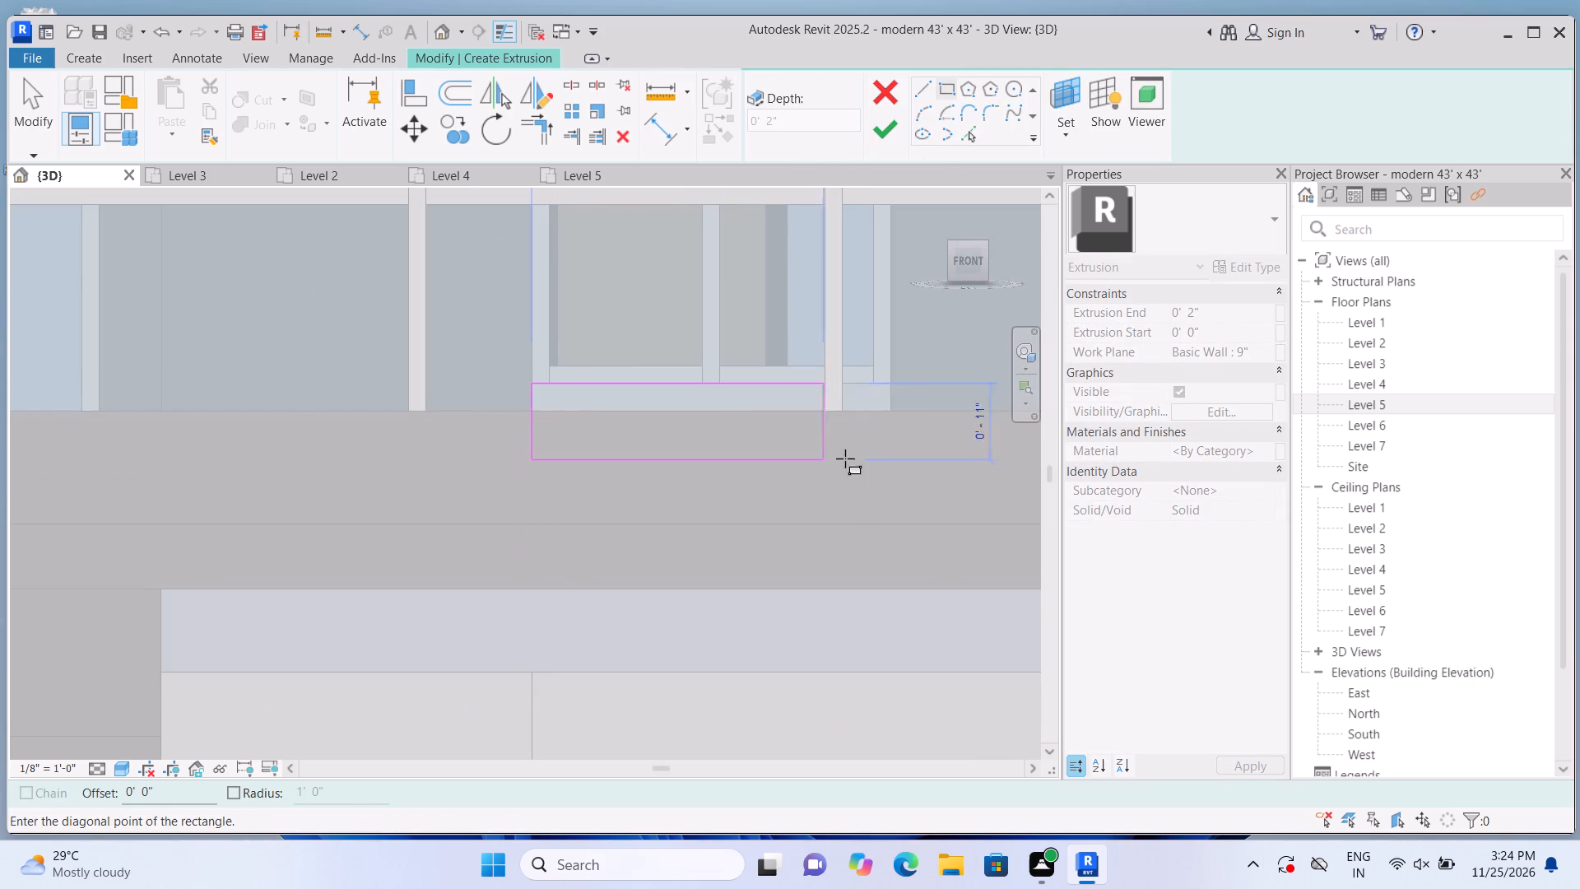
click(894, 521)
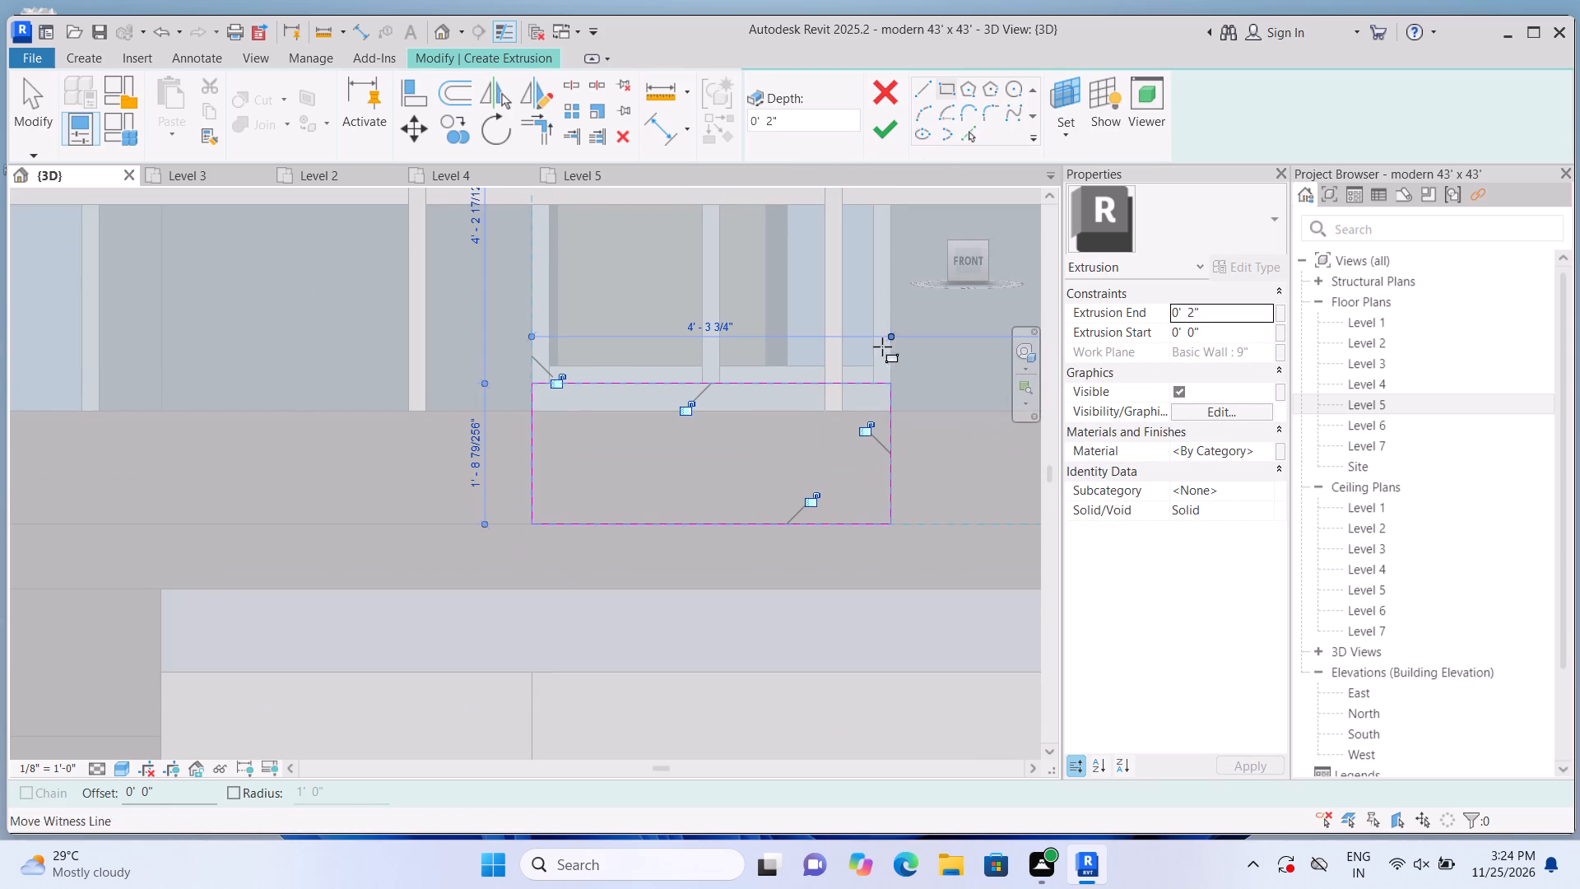
click(888, 129)
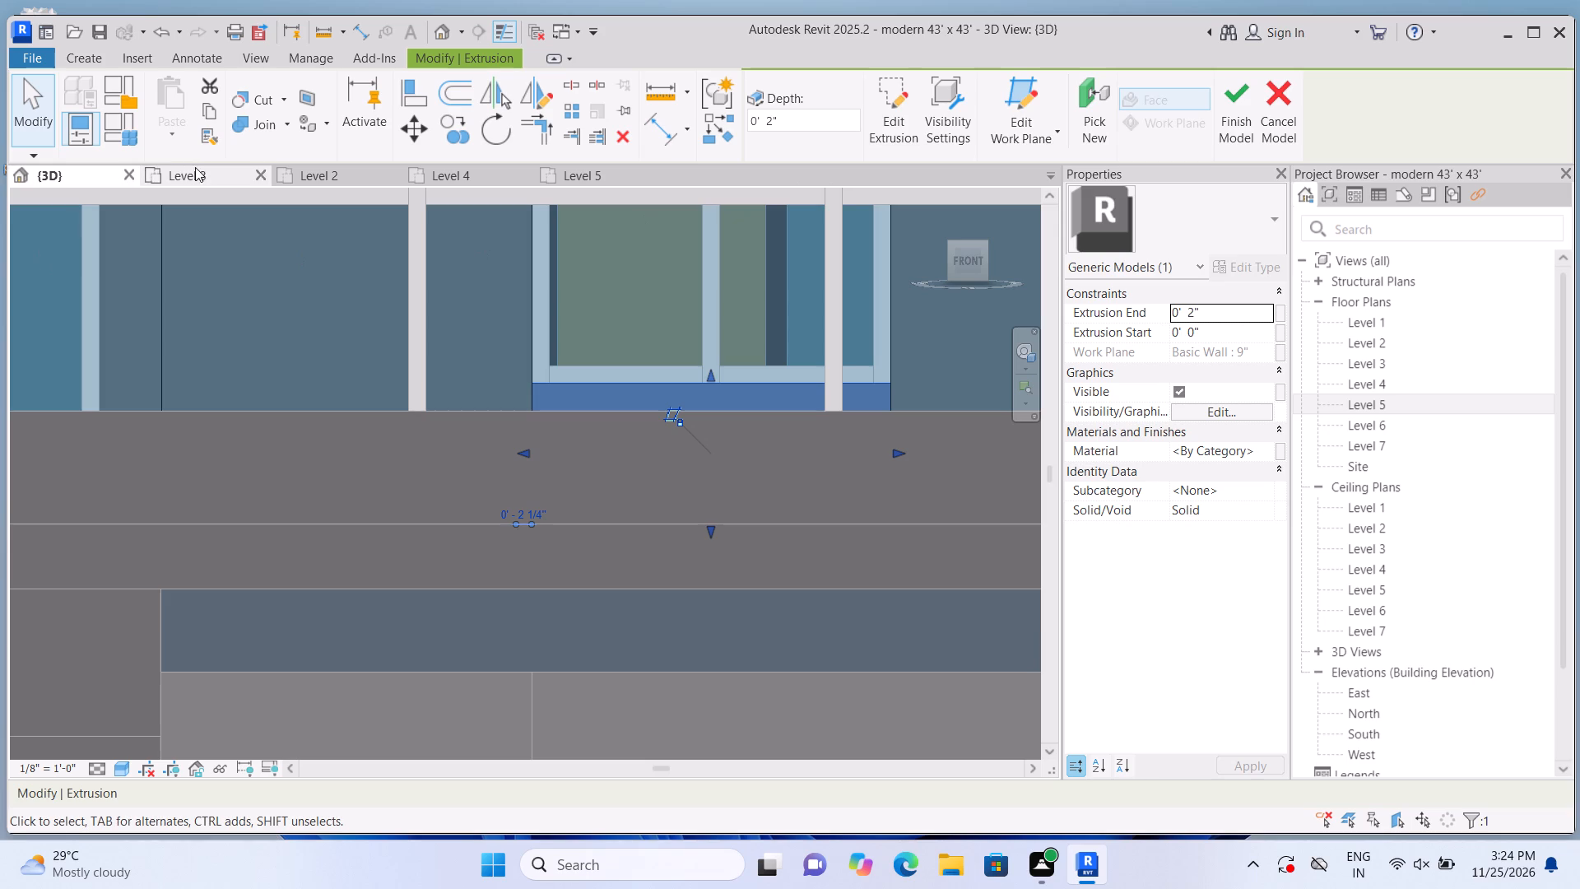
Join the panel beneath the lower balcony's small window with the joined header and side panels surrounding it.
click(291, 123)
click(291, 151)
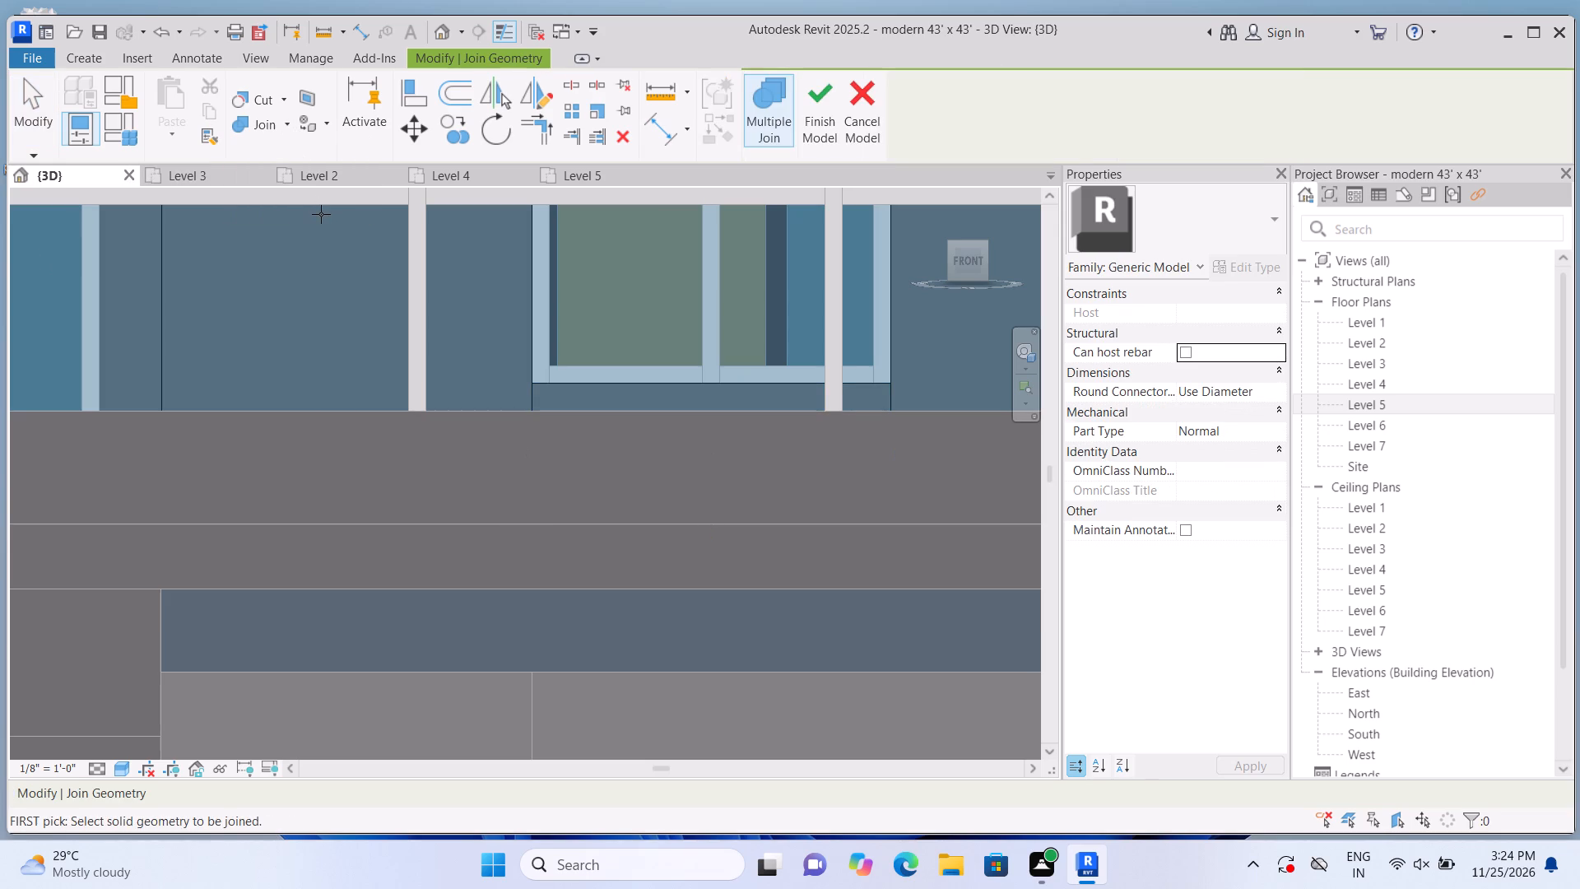
click(619, 410)
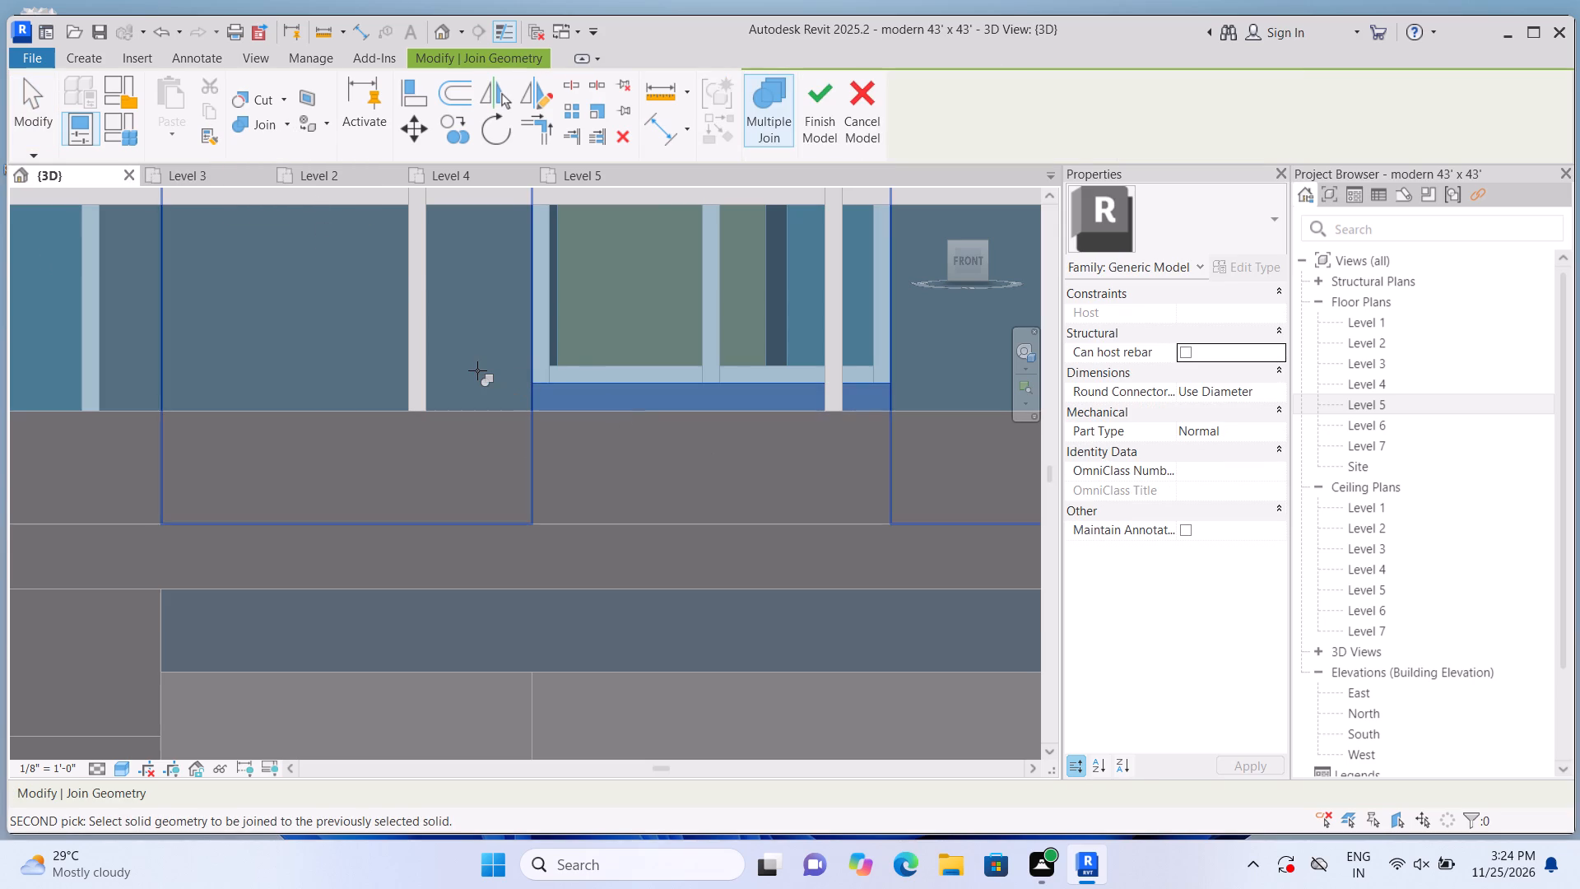
click(477, 370)
scroll(397, 519, down, 8)
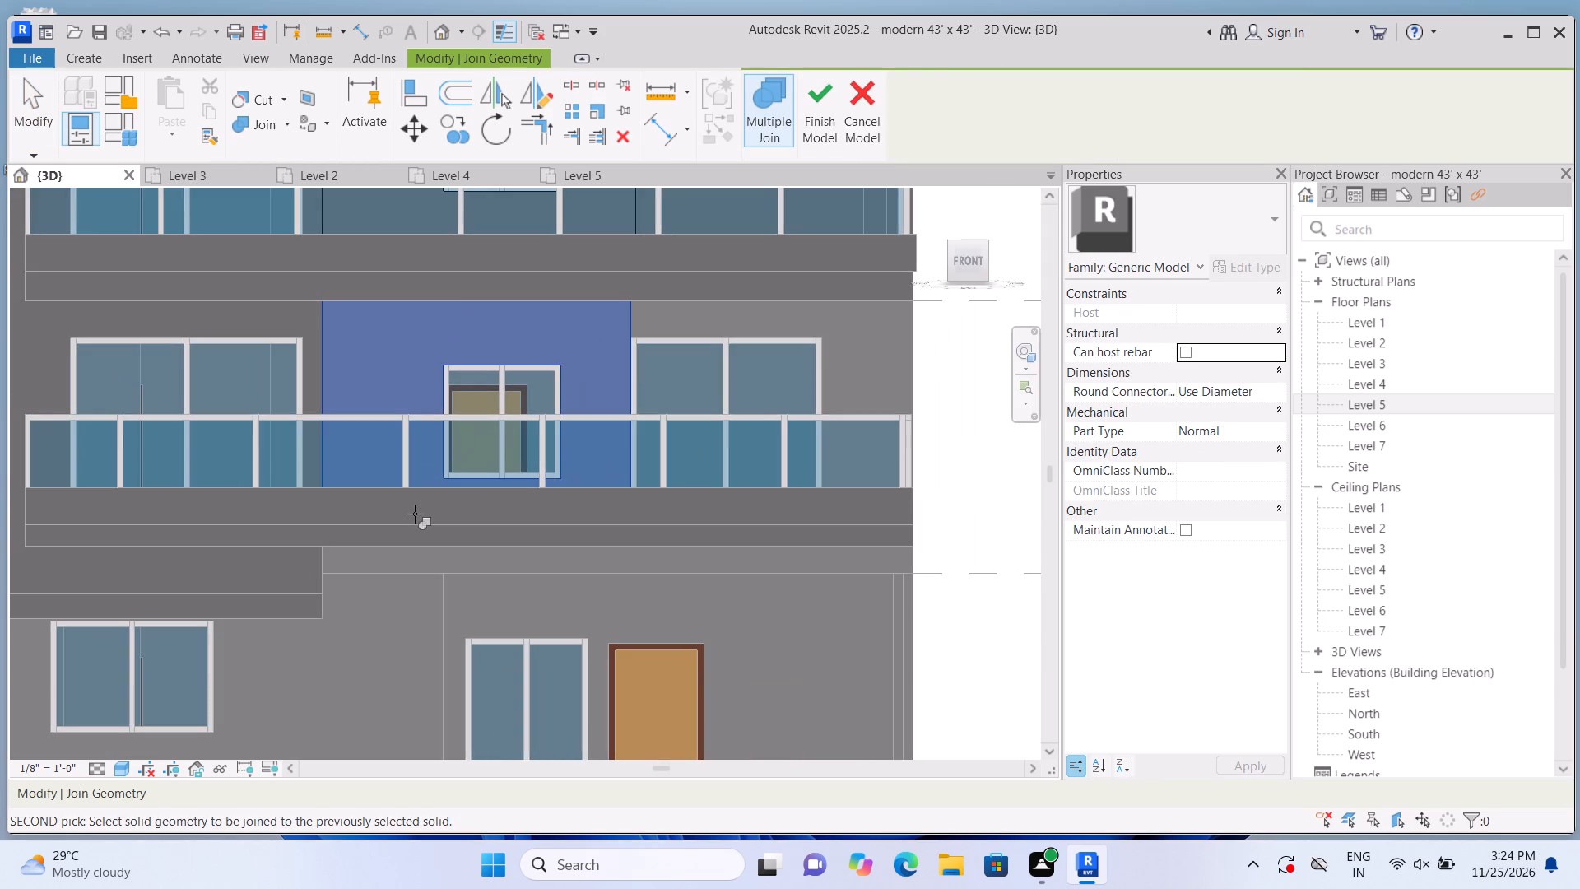
key(Escape)
Extrude a 2" rectangular panel, about 6'-2 7/8" by 8'-4", on the ground-floor 9" wall between the outer frame and the wide window, down to Level 1.
scroll(461, 508, down, 5)
middle_drag(328, 628, 394, 616)
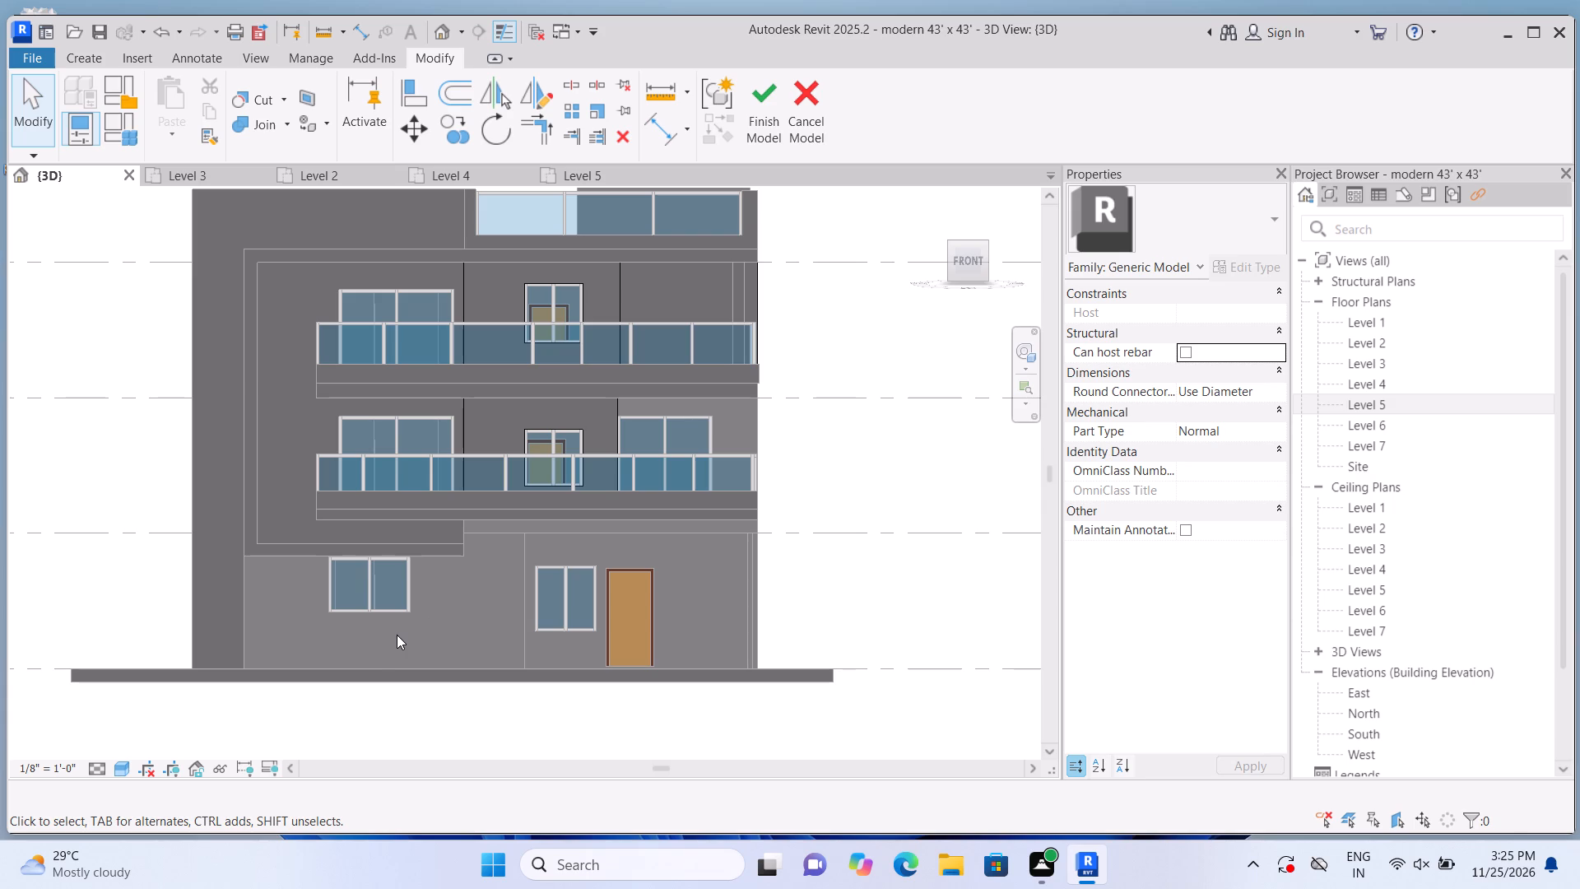
scroll(374, 654, up, 1)
middle_drag(376, 620, 370, 677)
scroll(370, 677, up, 1)
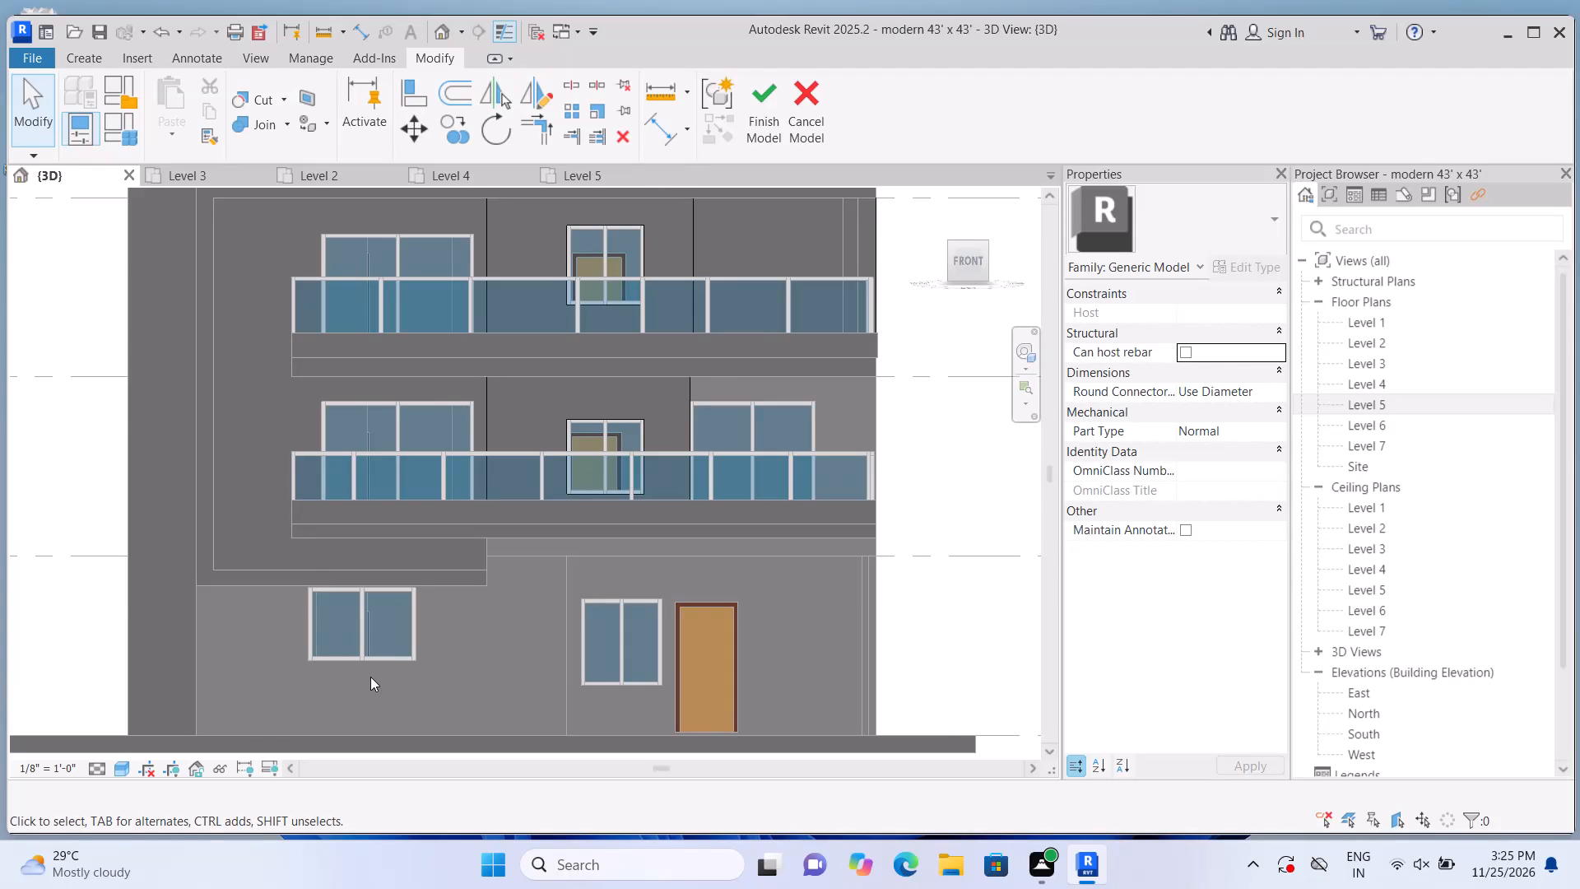
scroll(370, 677, up, 1)
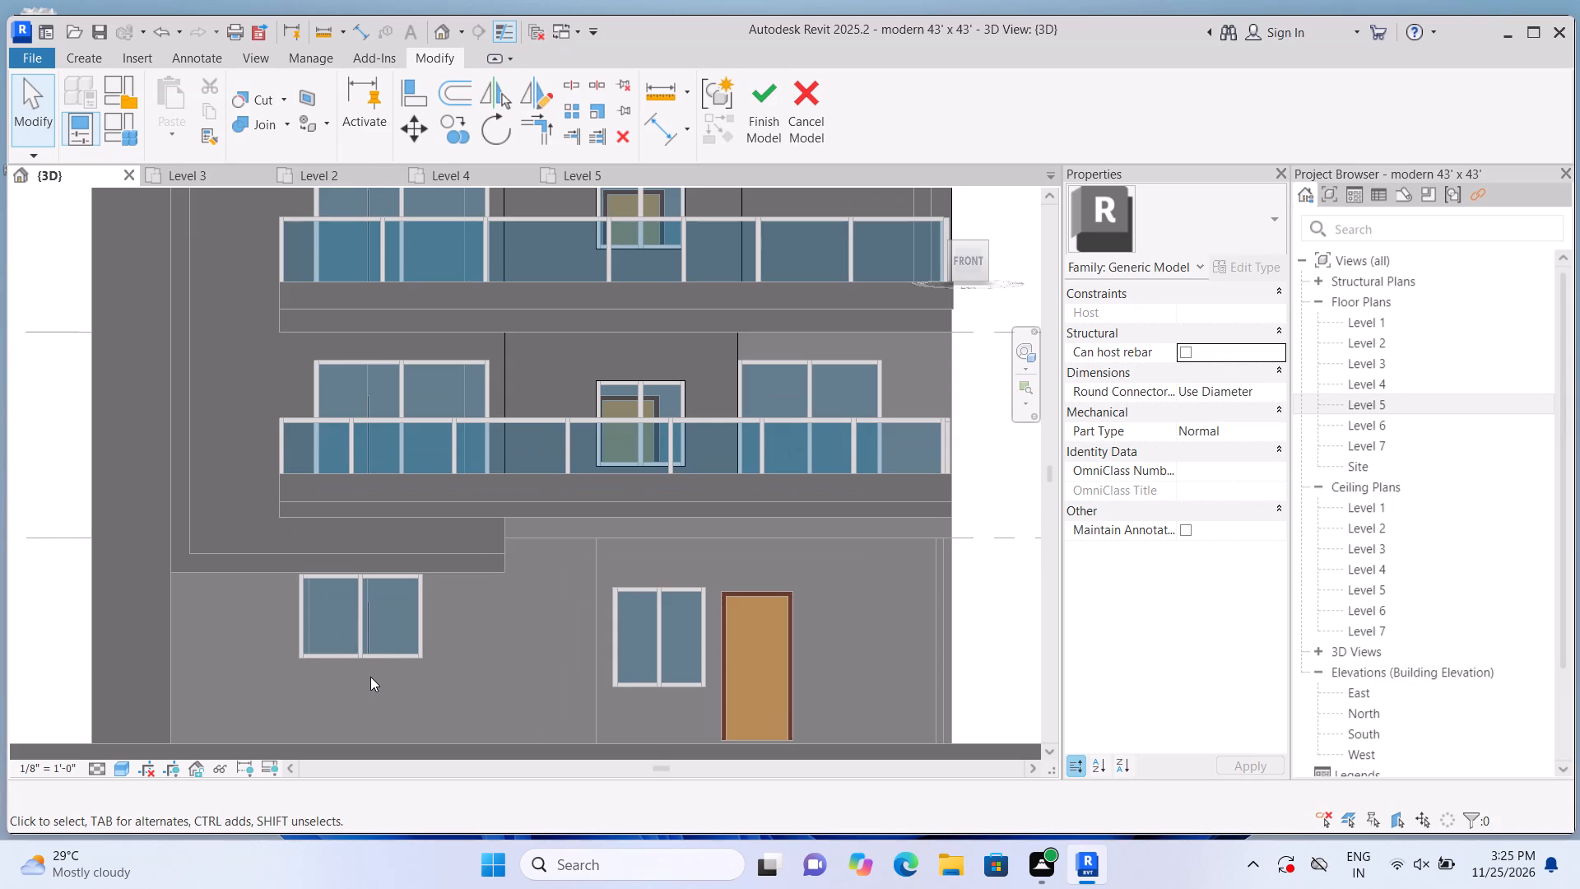
scroll(366, 680, up, 3)
middle_drag(402, 659, 432, 645)
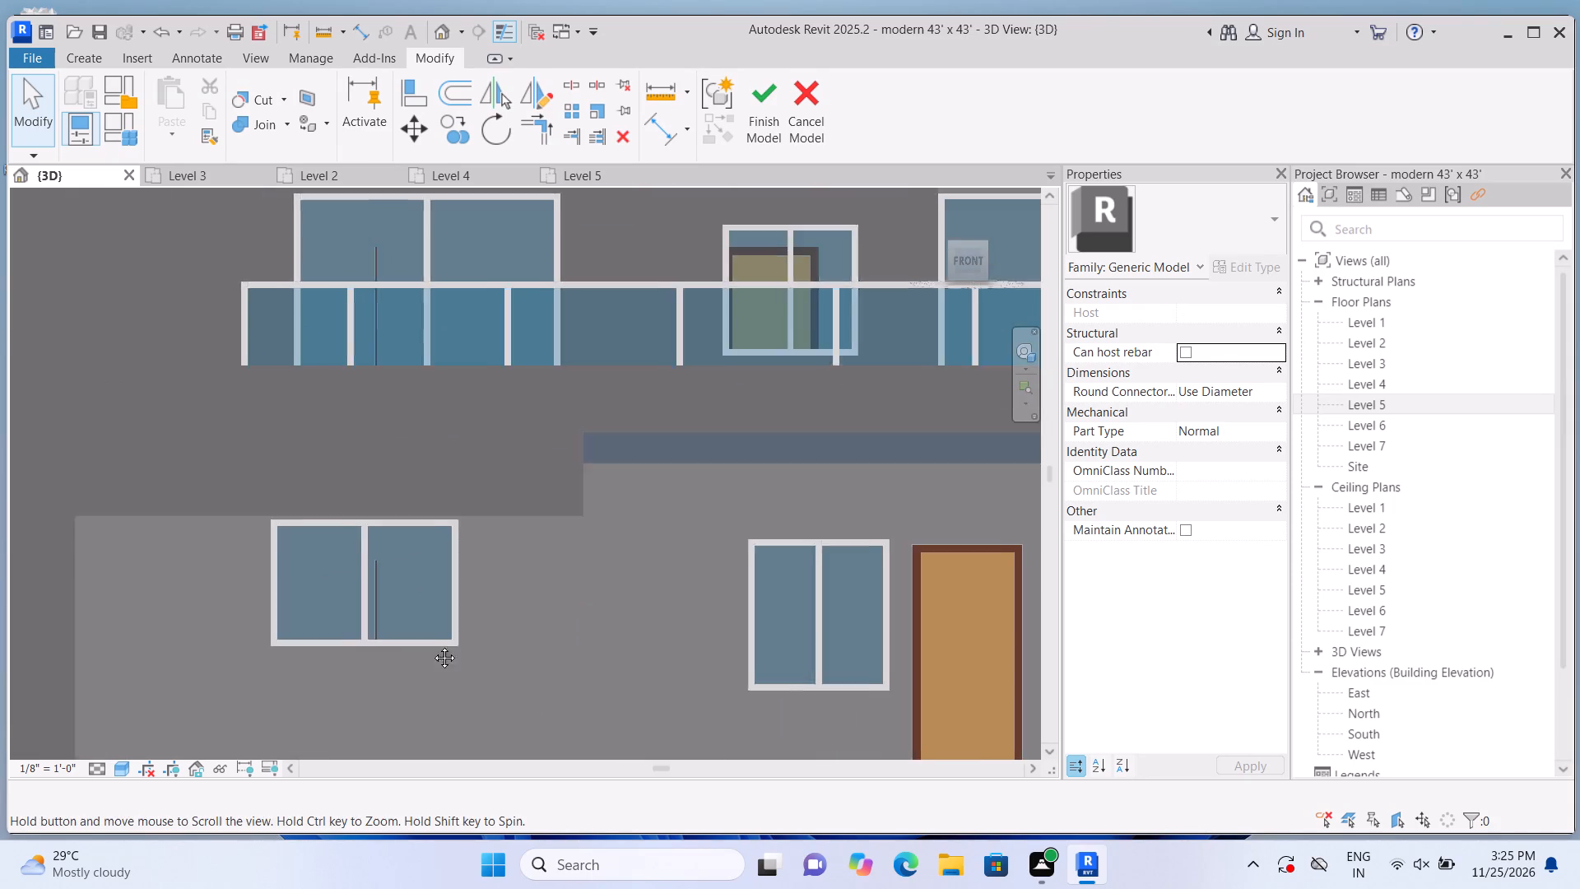
middle_drag(432, 645, 584, 554)
scroll(559, 581, up, 1)
middle_drag(555, 584, 532, 638)
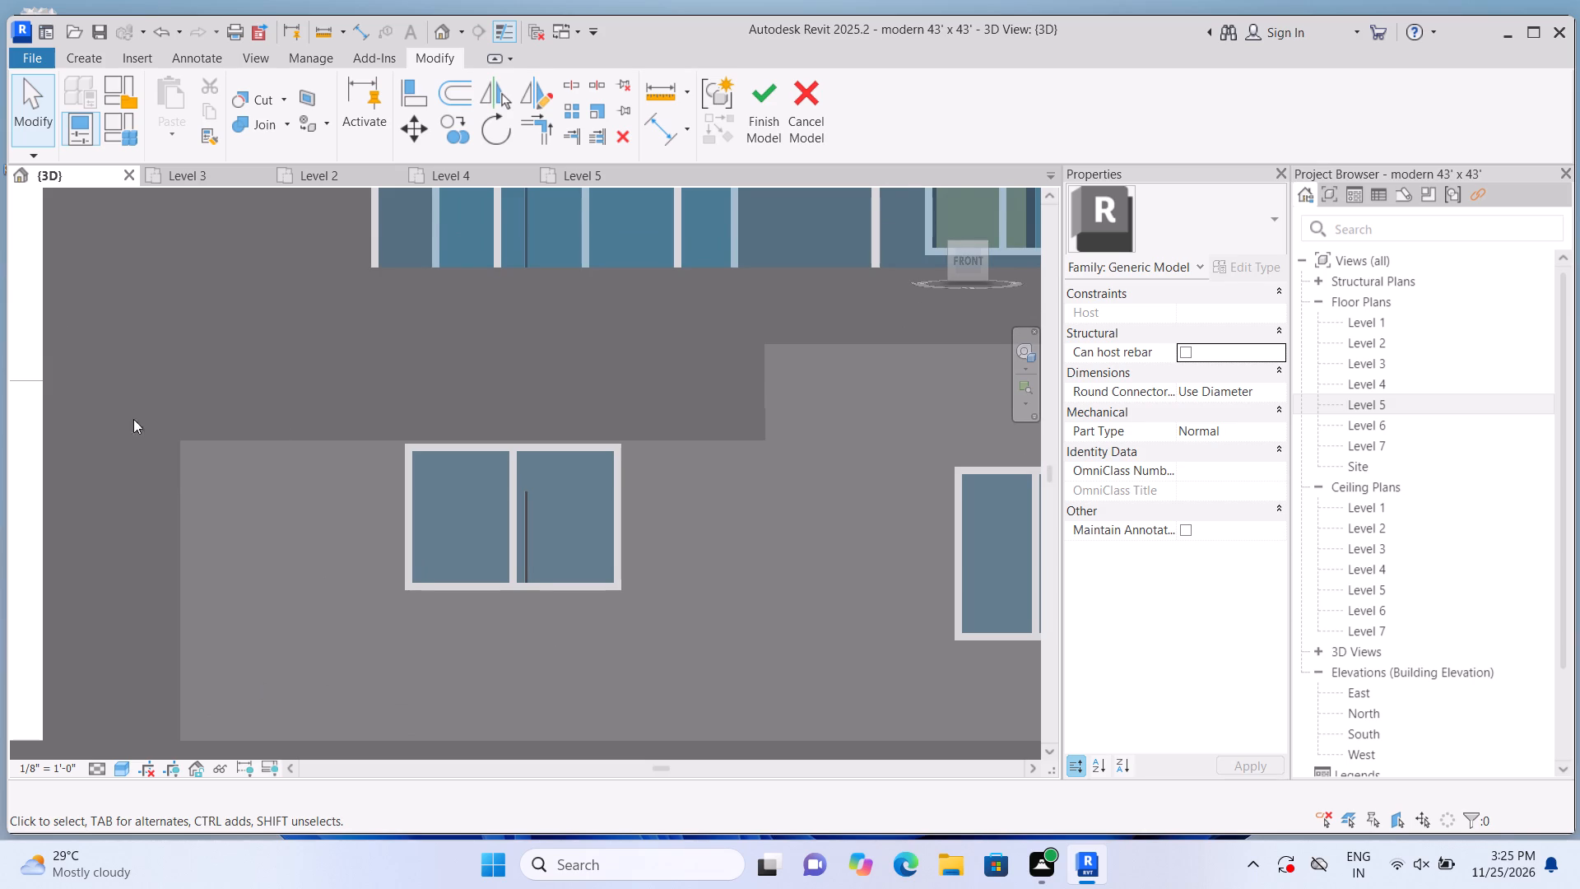
click(80, 61)
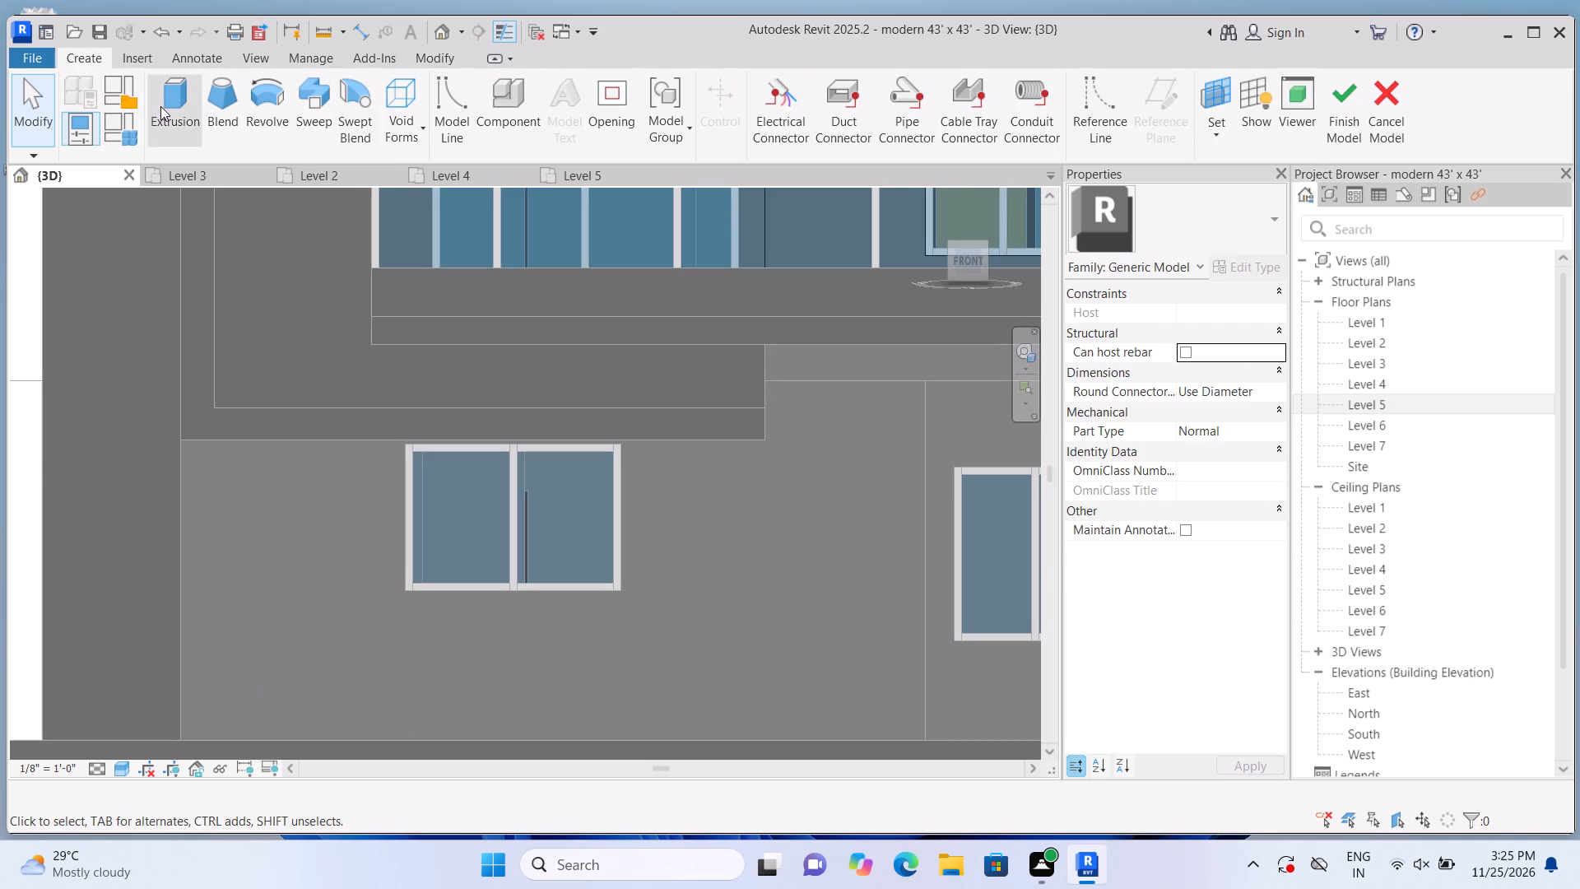
click(160, 106)
click(1066, 134)
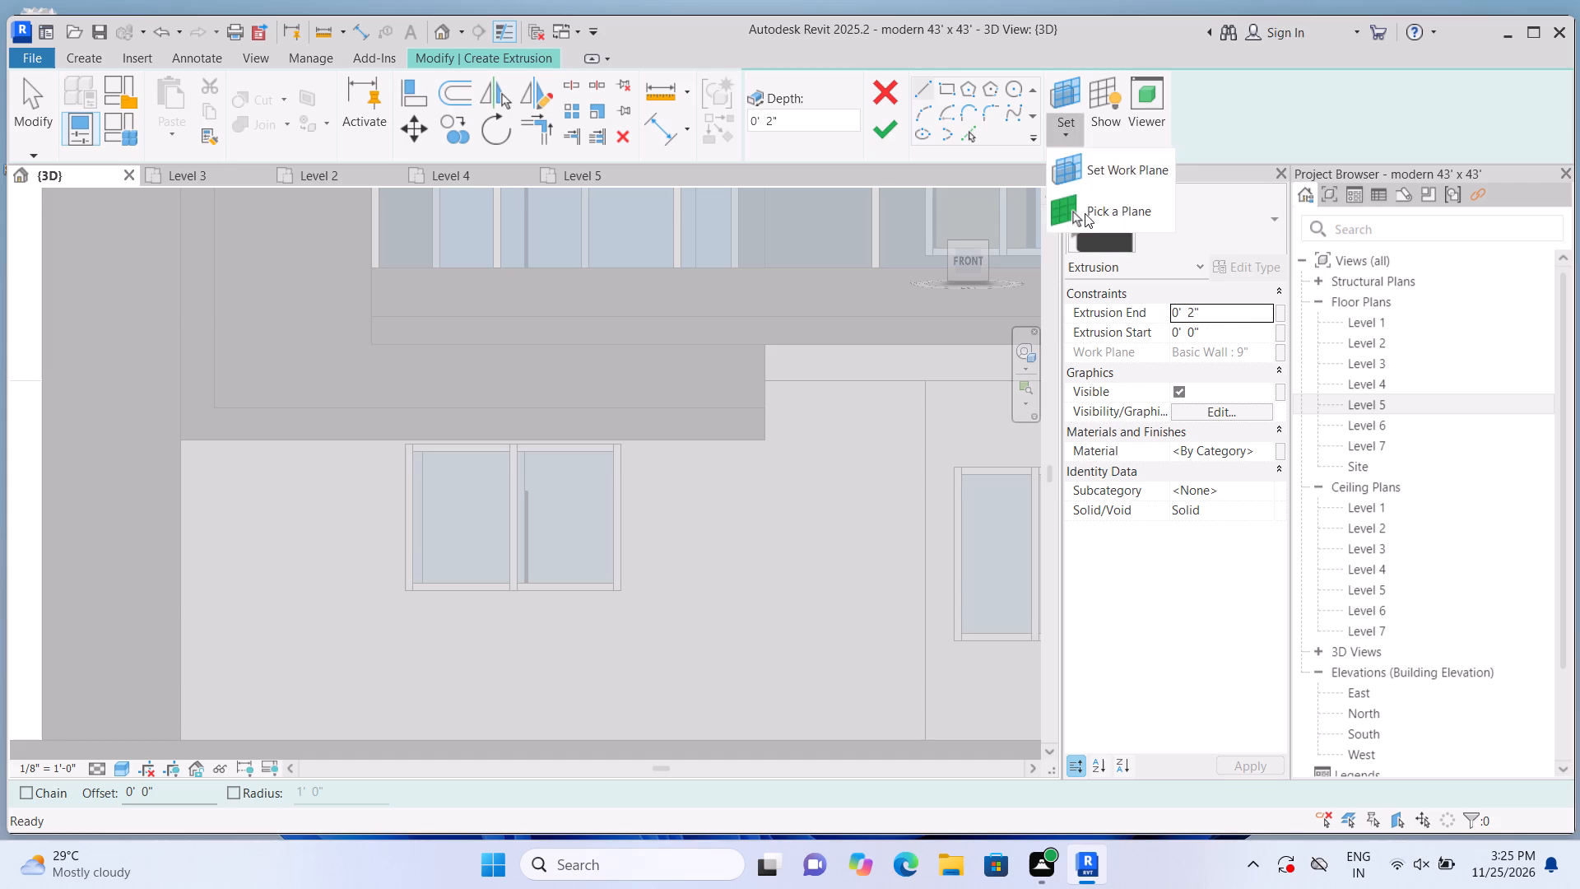
click(1085, 213)
click(890, 451)
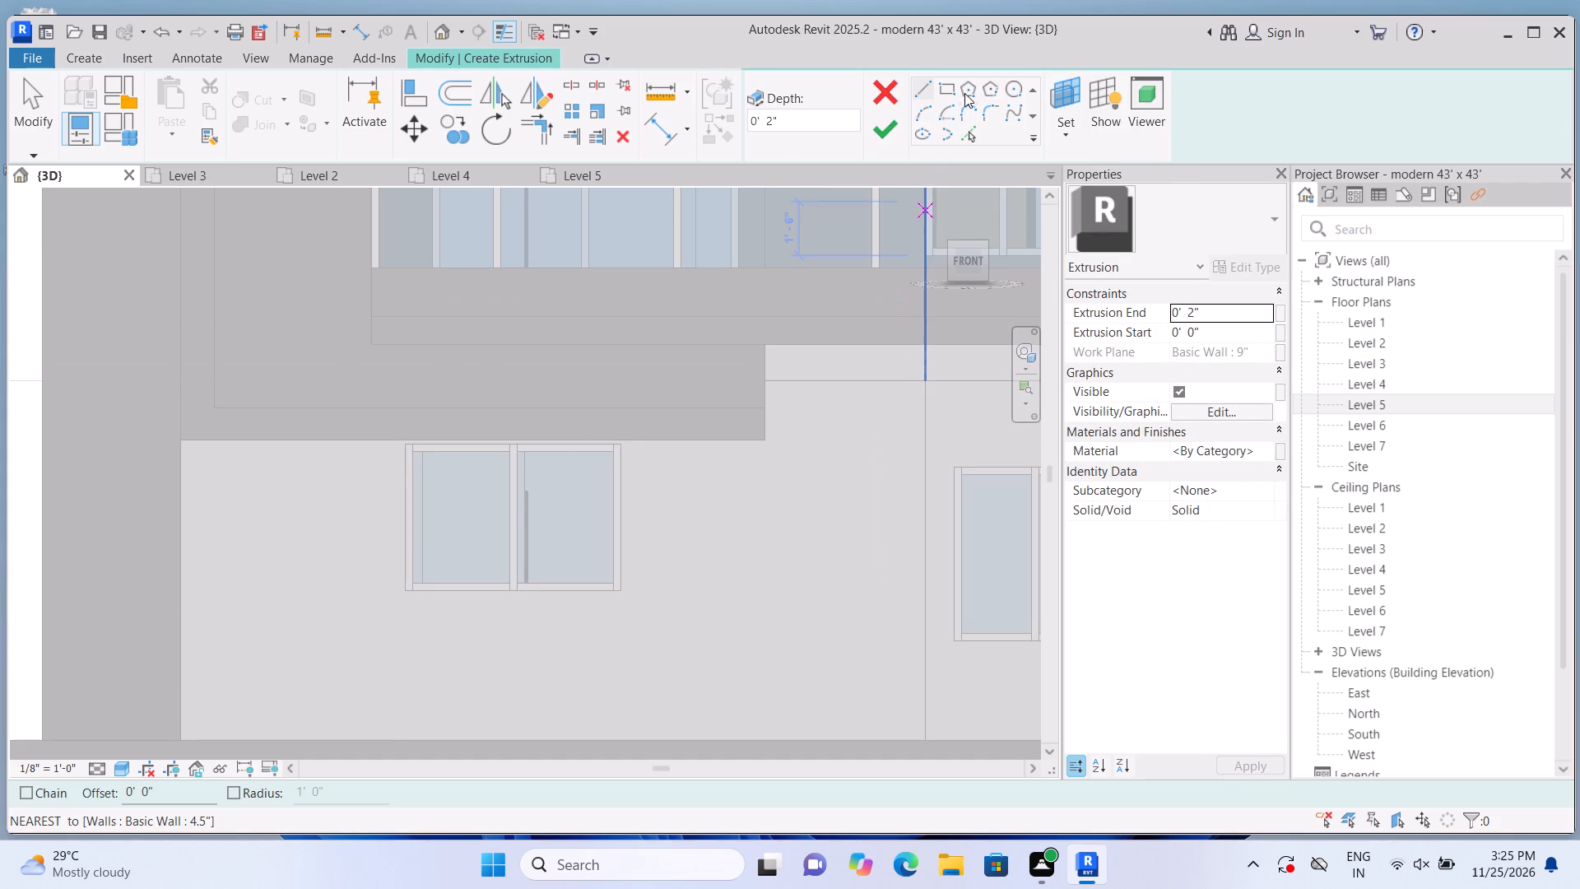
click(950, 87)
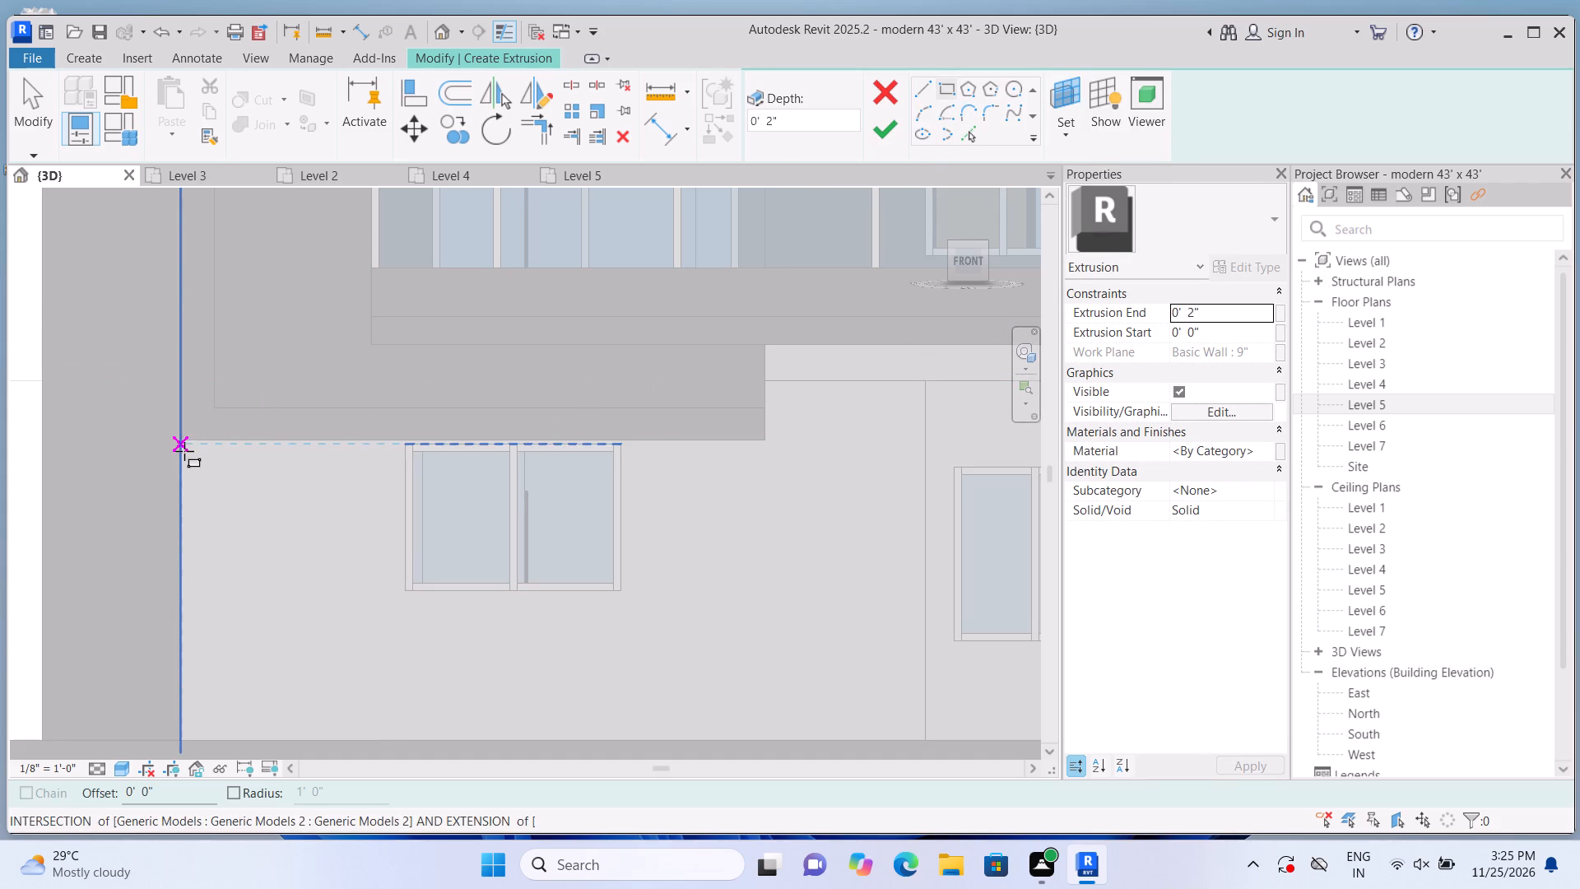
click(185, 449)
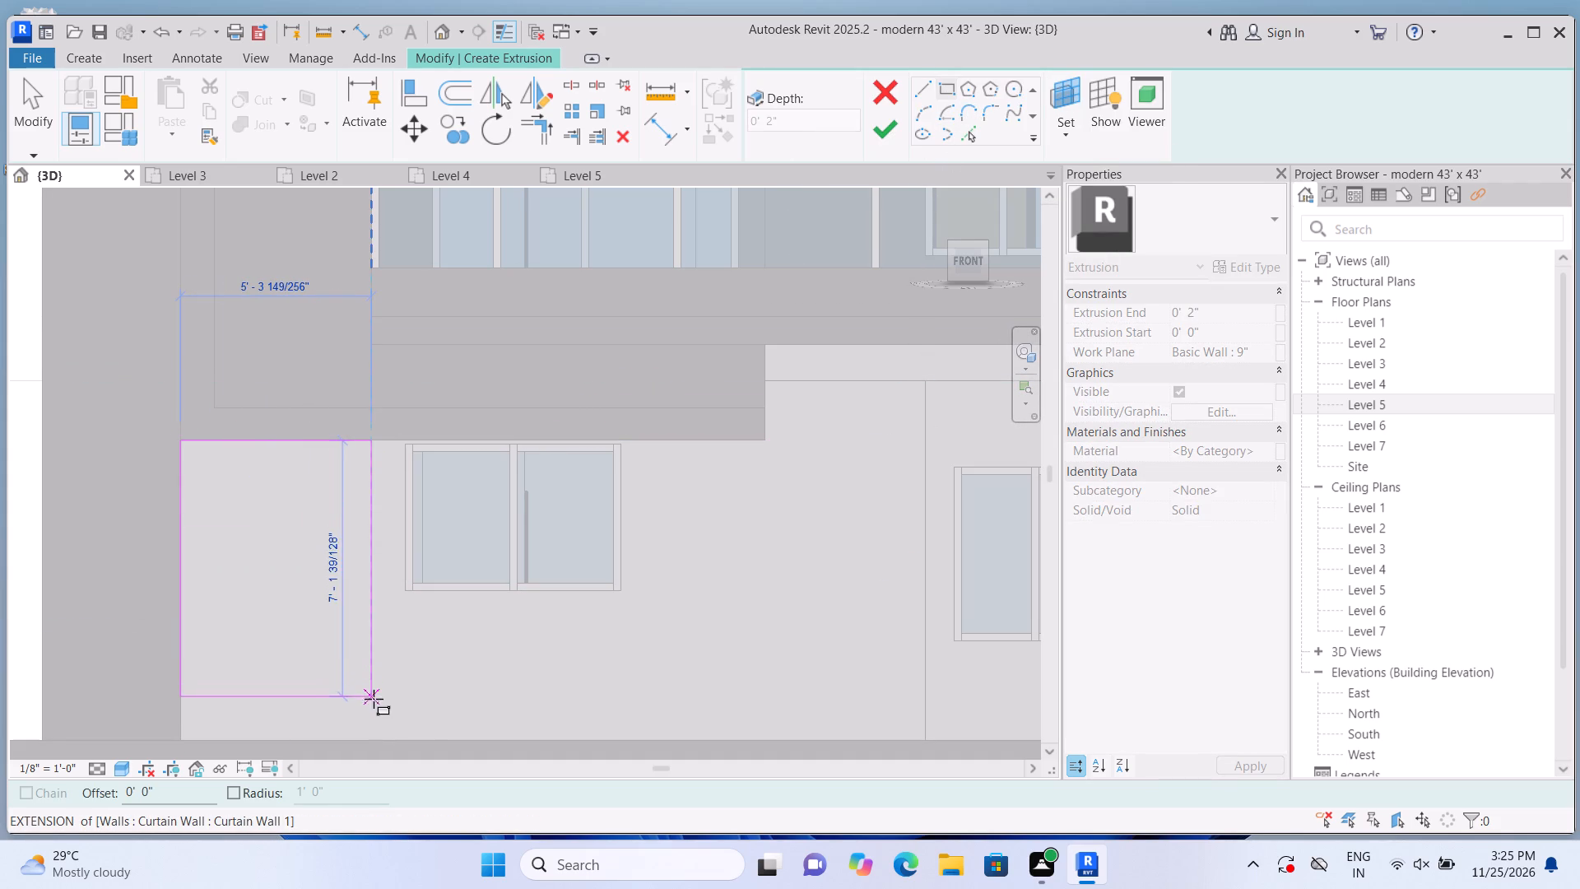
middle_drag(374, 703, 379, 612)
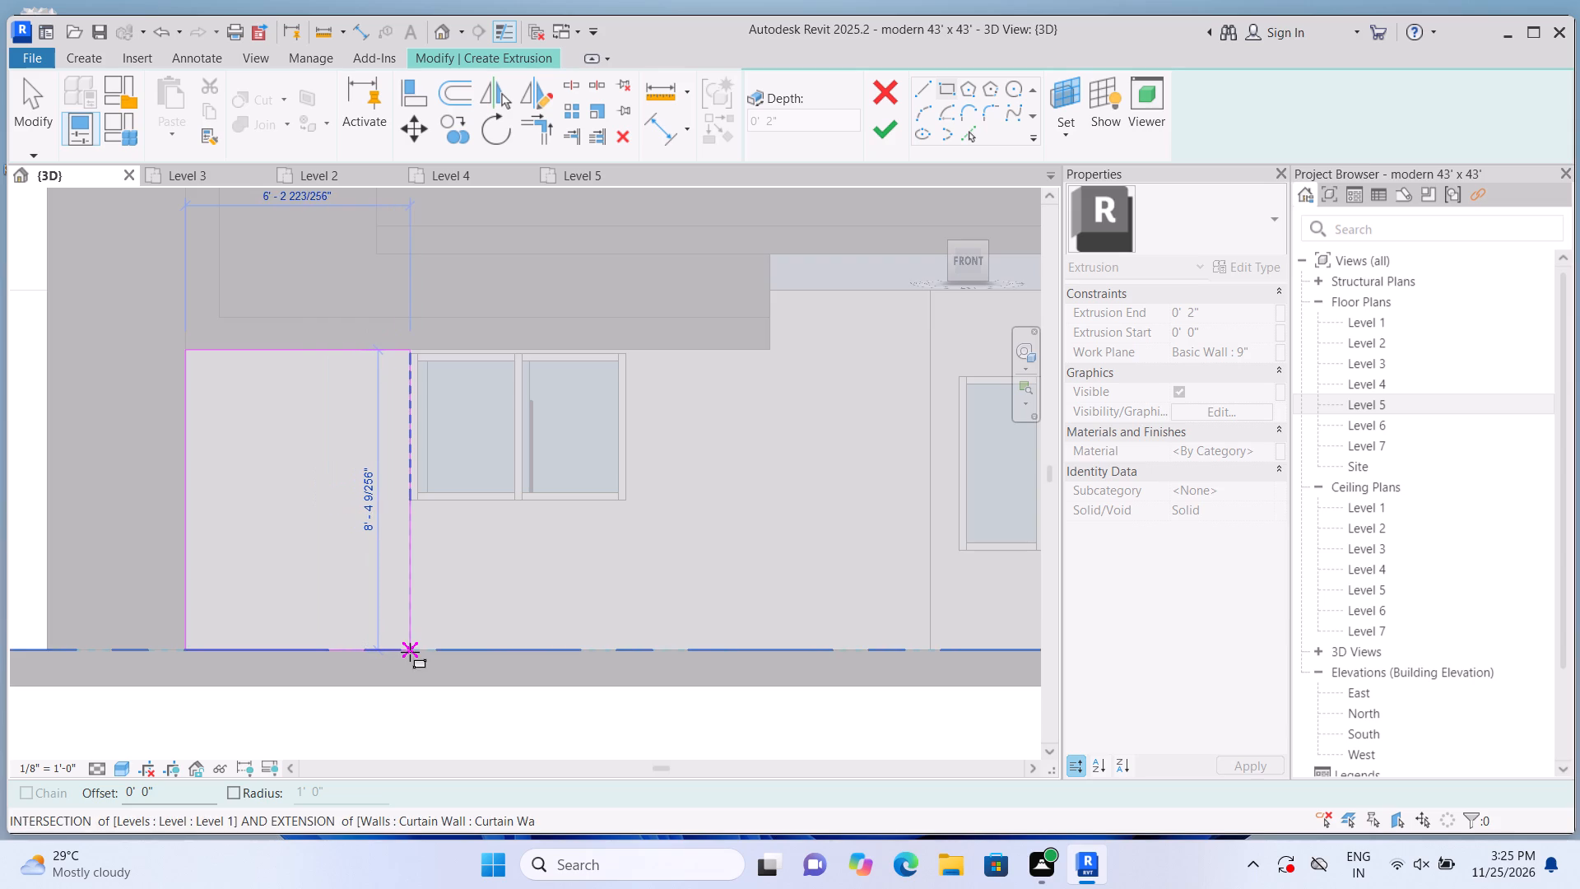
scroll(410, 652, up, 1)
click(410, 652)
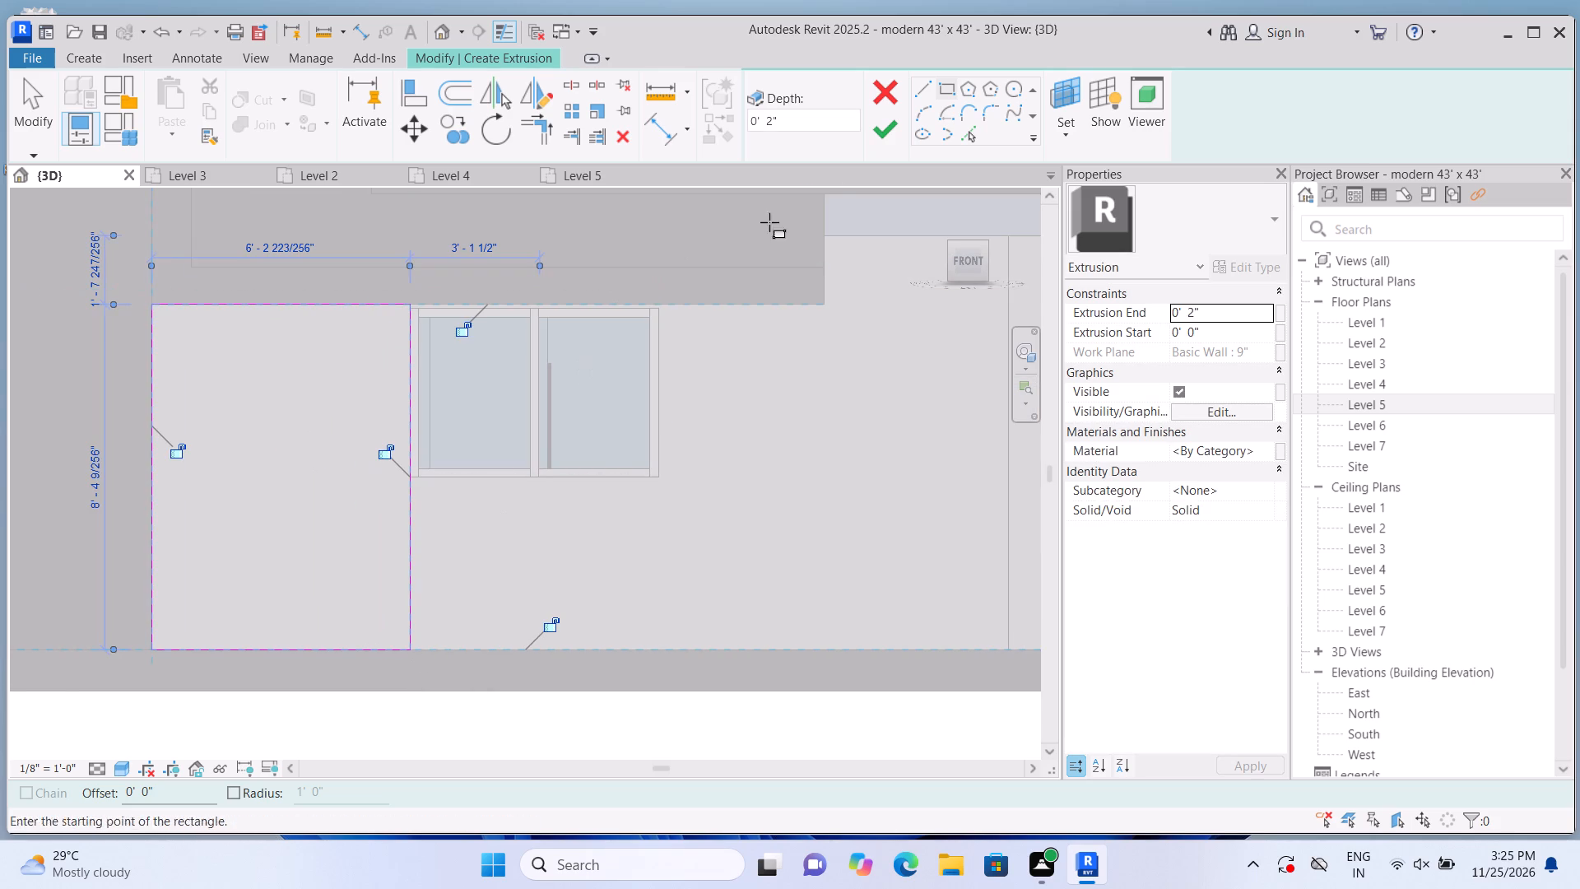
click(877, 120)
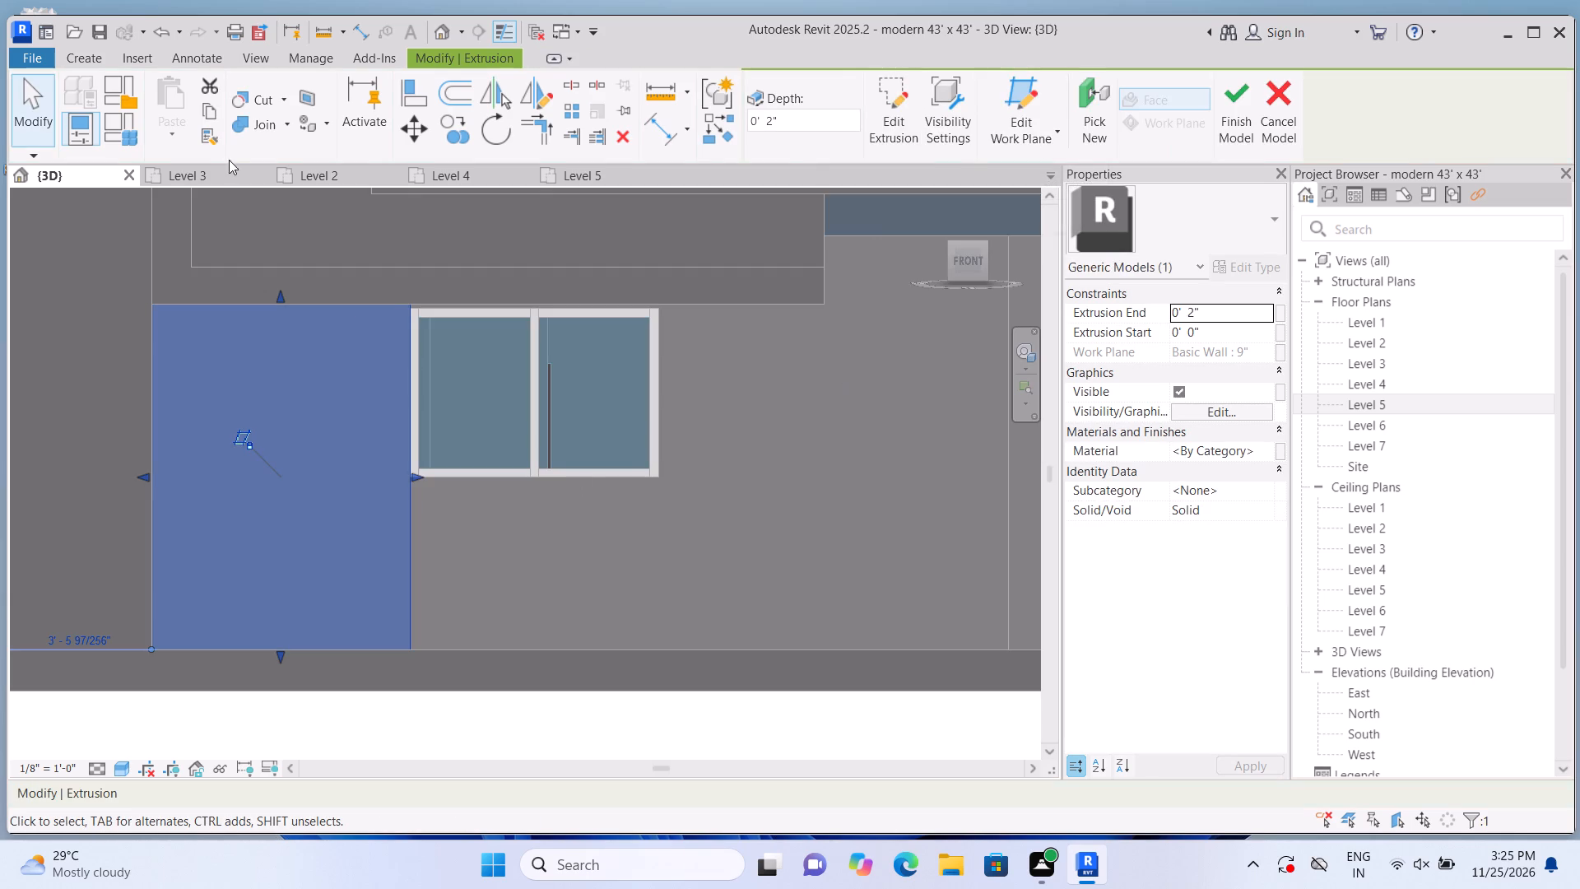
Start another 2" extrusion sketch, using the exposed 9" wall face beside the wide ground-floor window as its work plane.
click(94, 54)
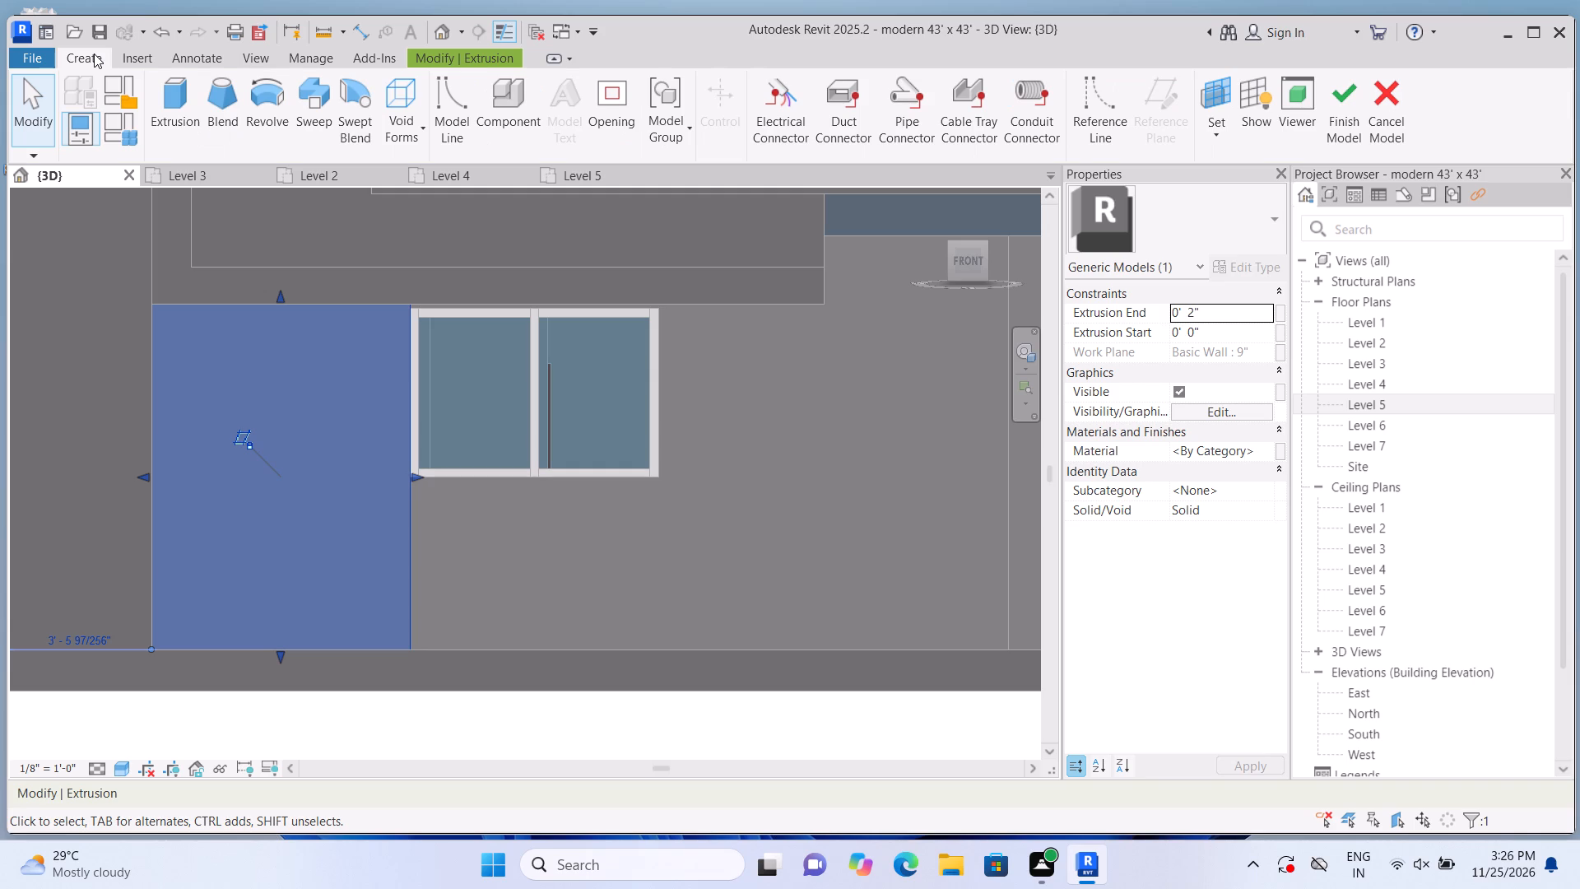
click(183, 124)
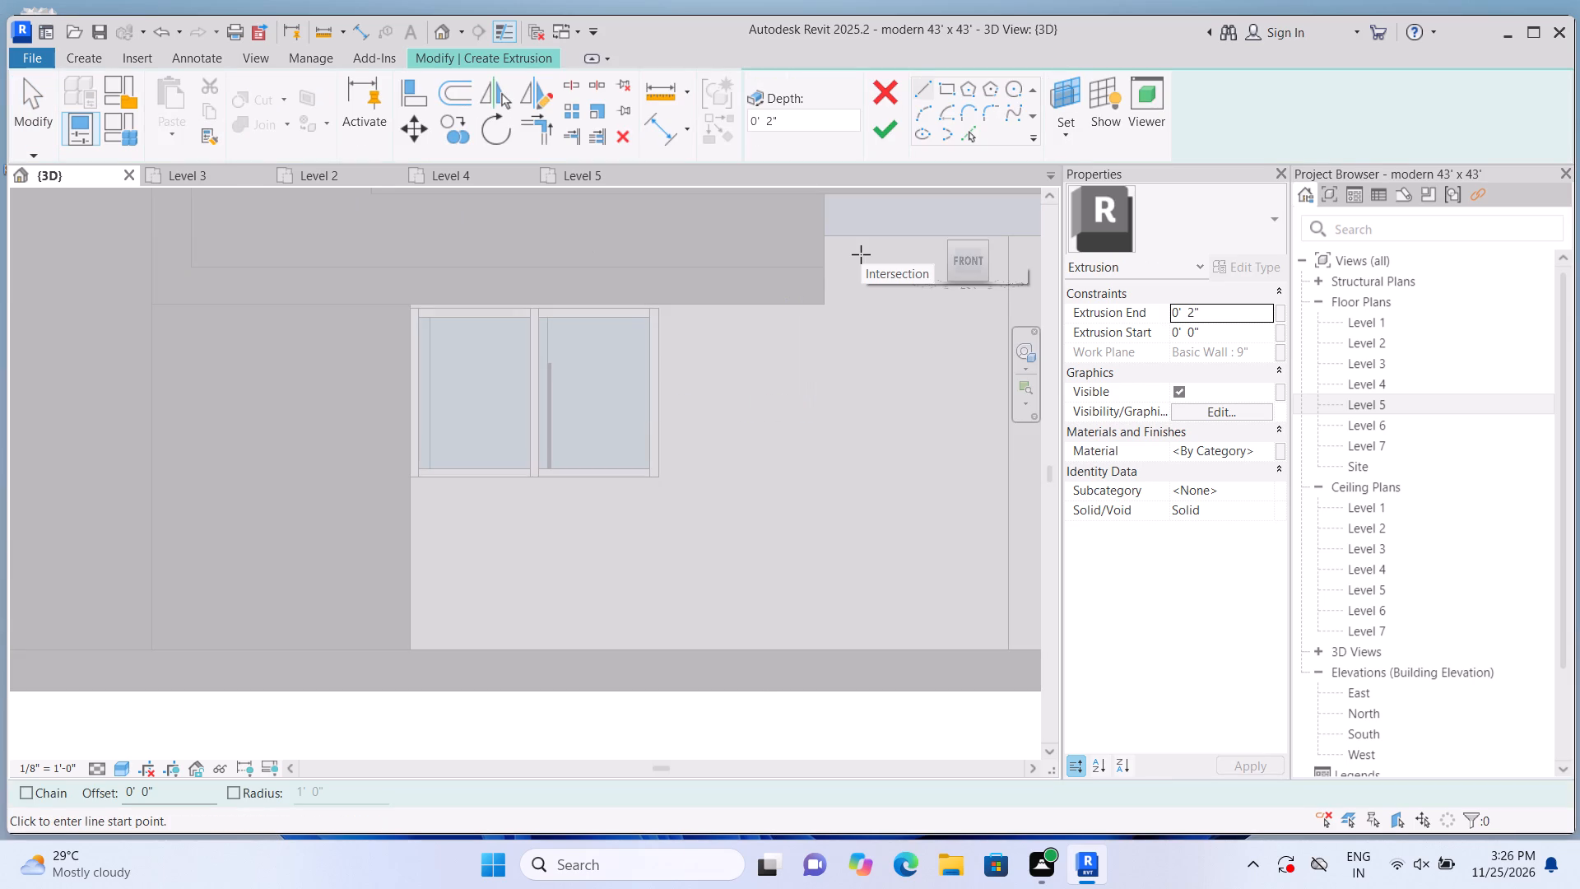
click(1071, 133)
click(1087, 213)
click(908, 407)
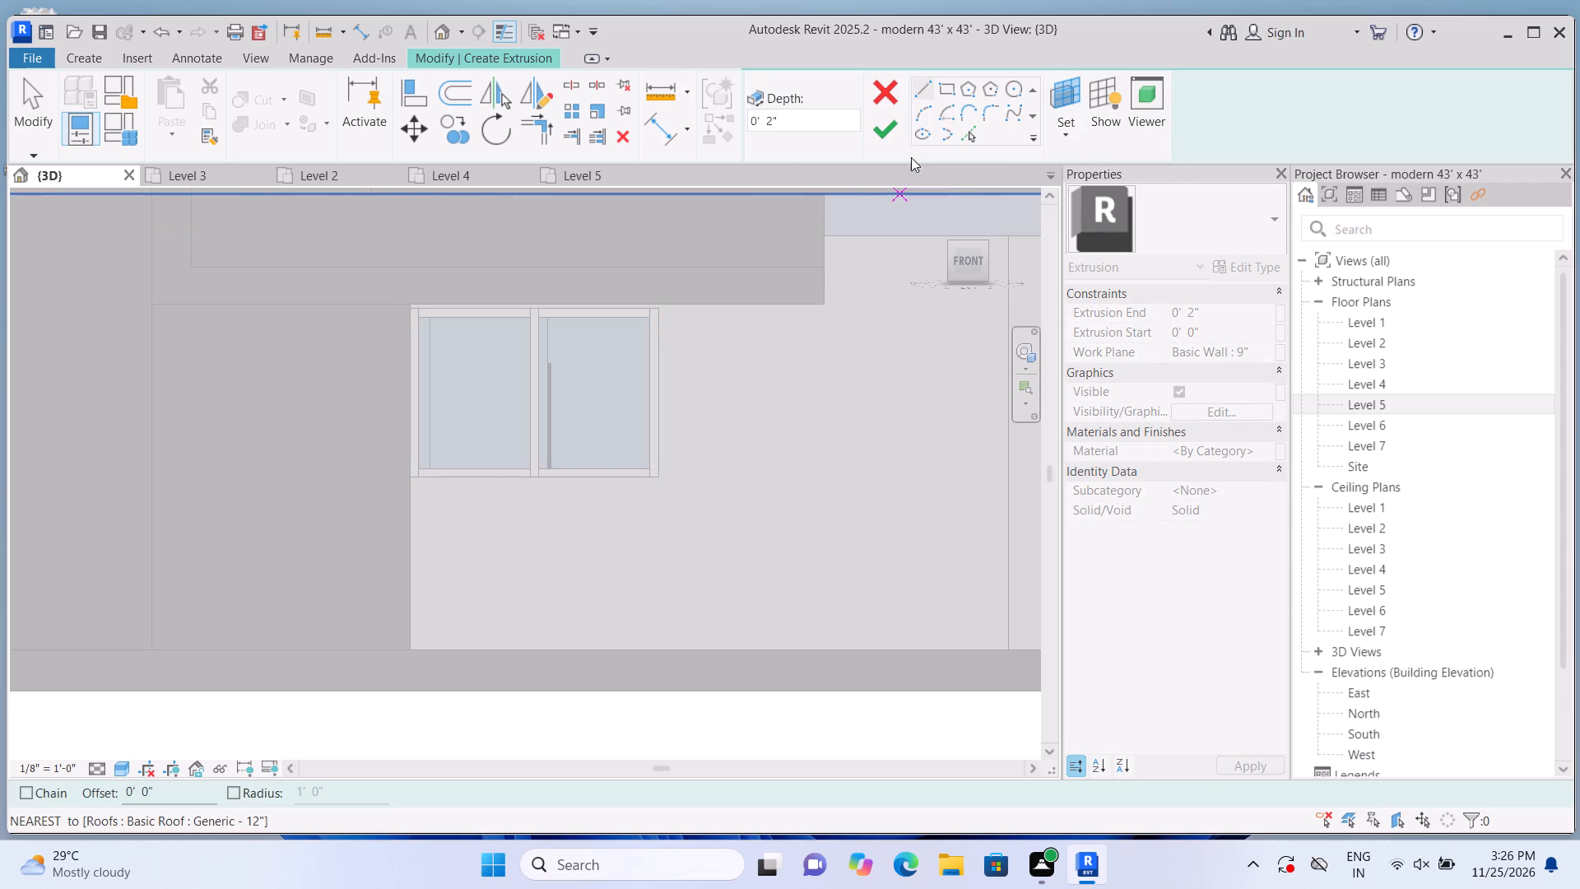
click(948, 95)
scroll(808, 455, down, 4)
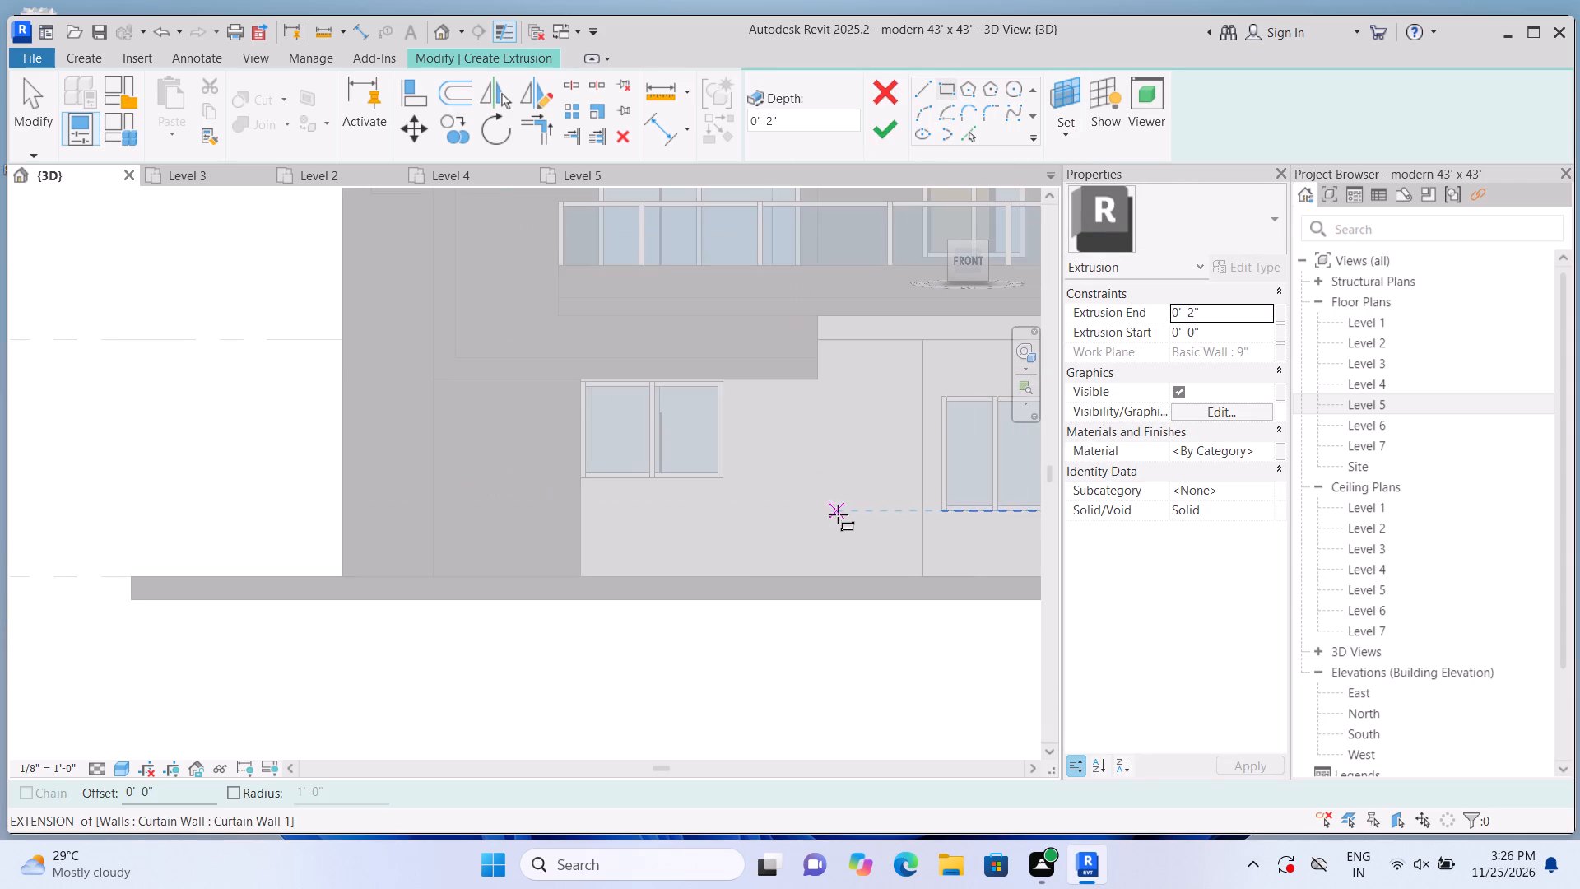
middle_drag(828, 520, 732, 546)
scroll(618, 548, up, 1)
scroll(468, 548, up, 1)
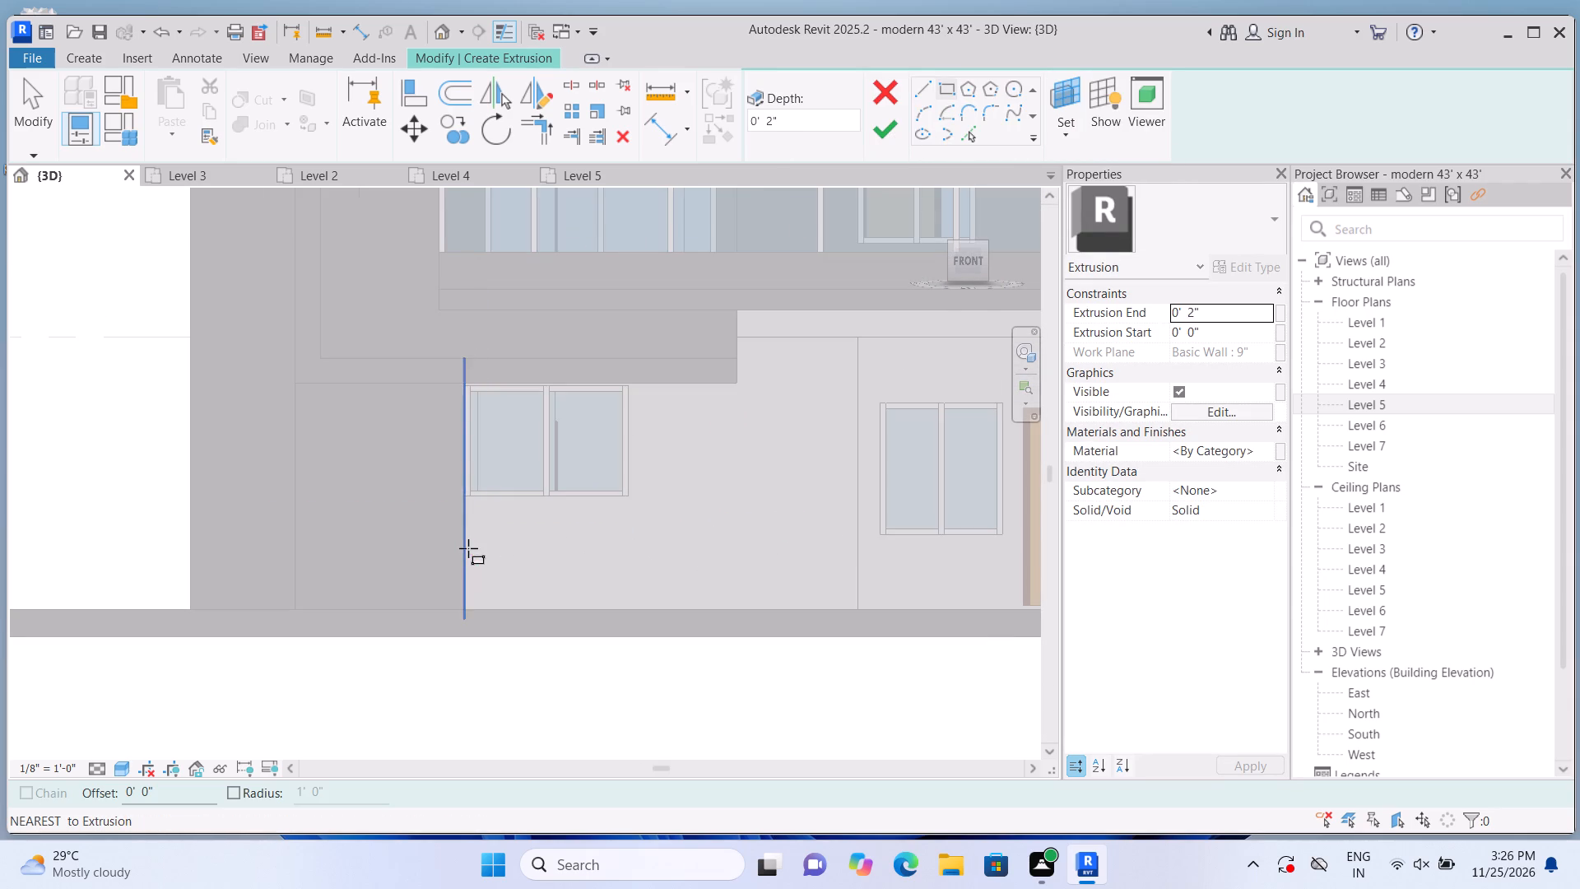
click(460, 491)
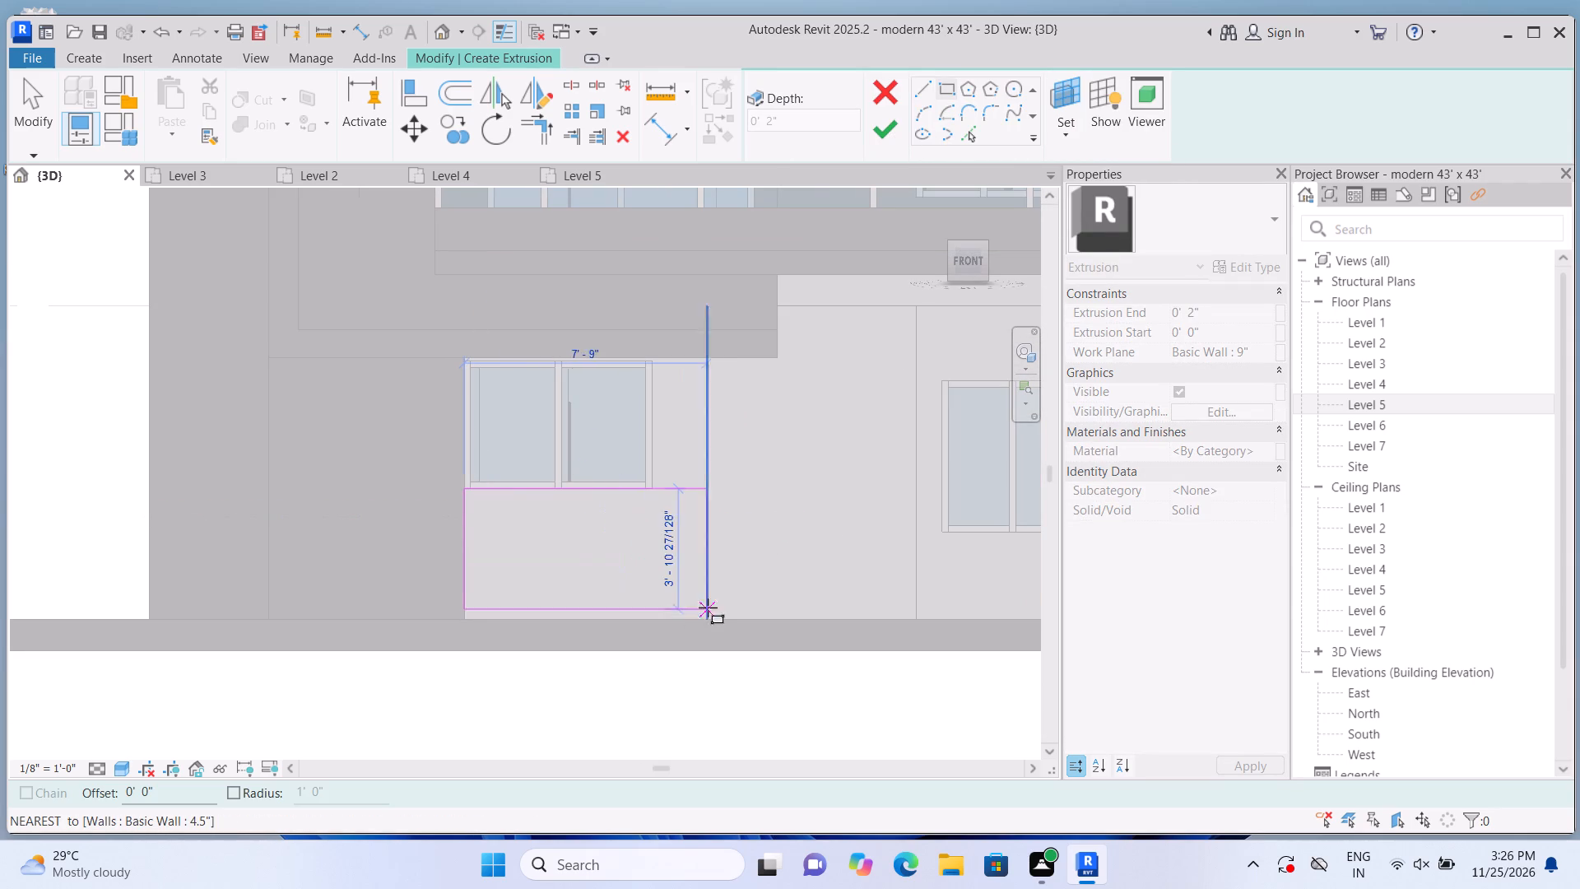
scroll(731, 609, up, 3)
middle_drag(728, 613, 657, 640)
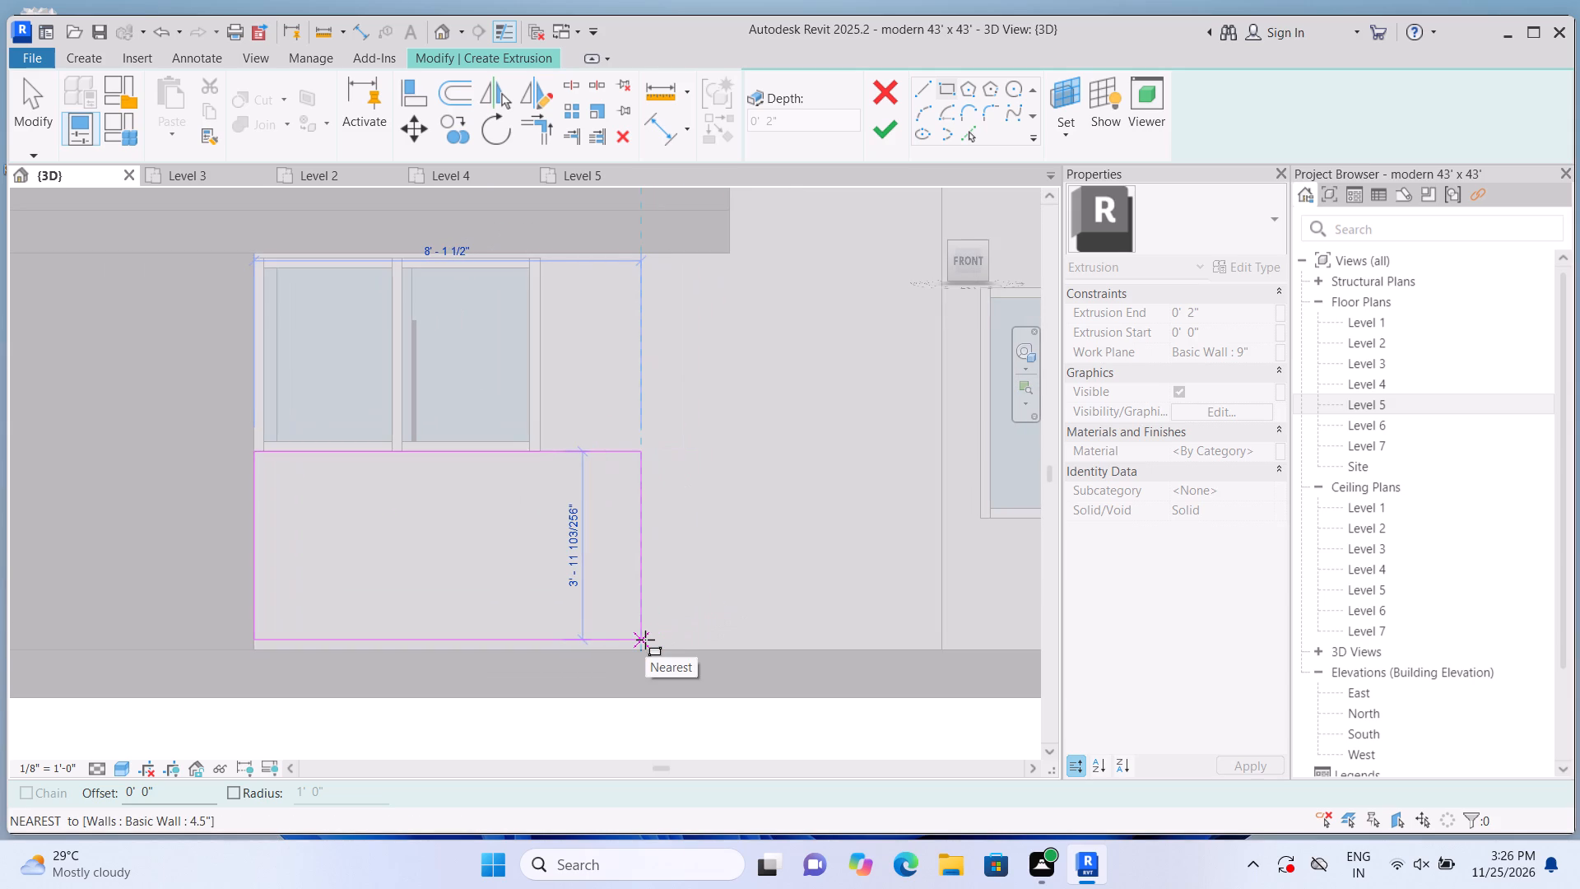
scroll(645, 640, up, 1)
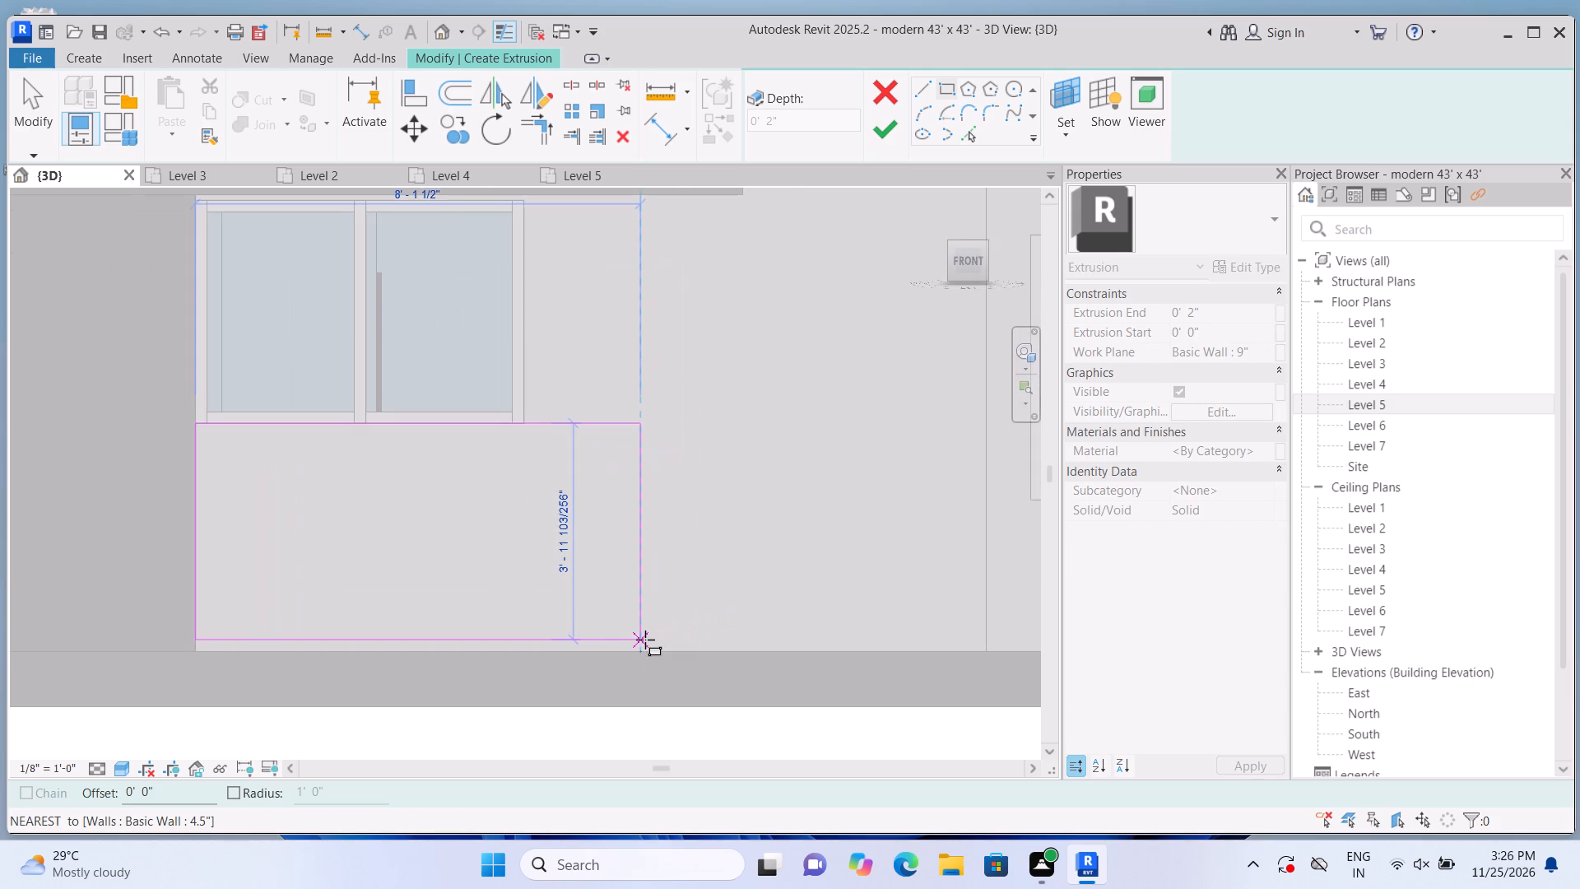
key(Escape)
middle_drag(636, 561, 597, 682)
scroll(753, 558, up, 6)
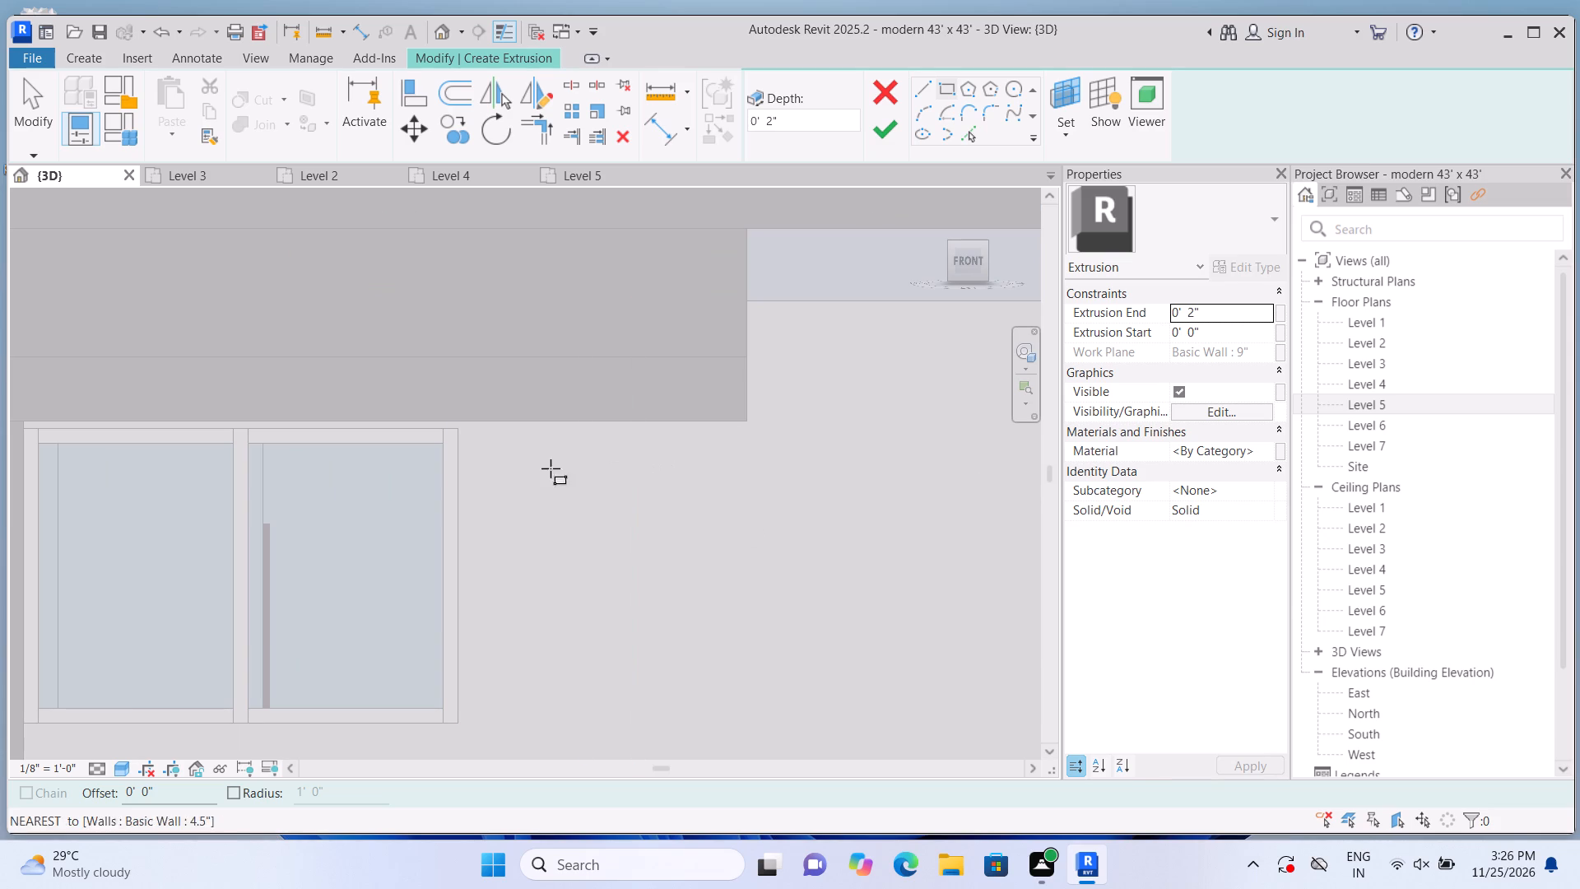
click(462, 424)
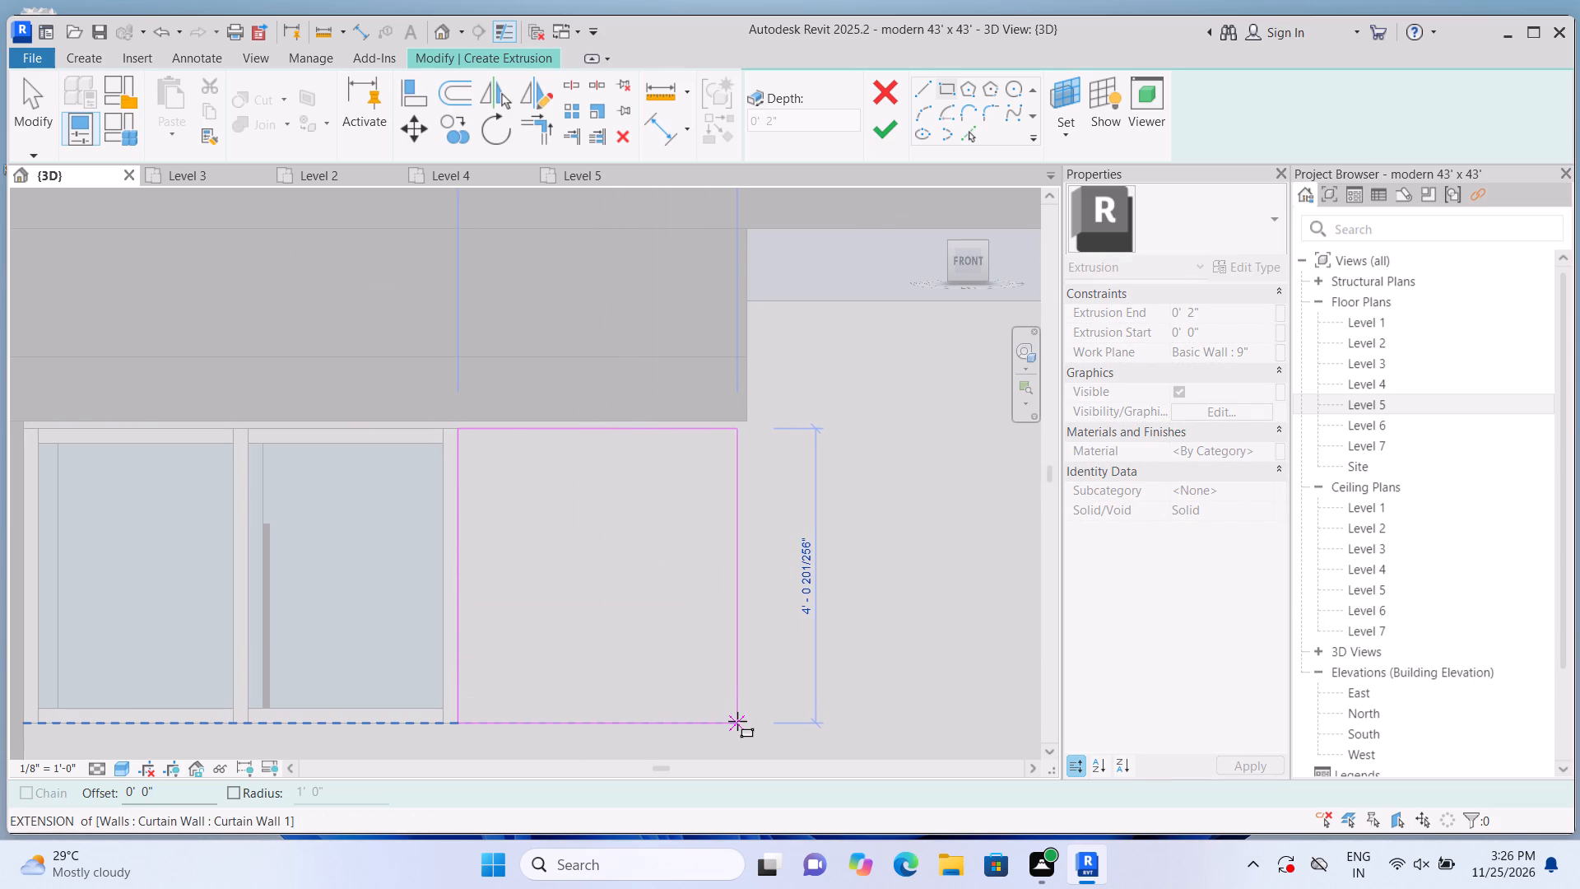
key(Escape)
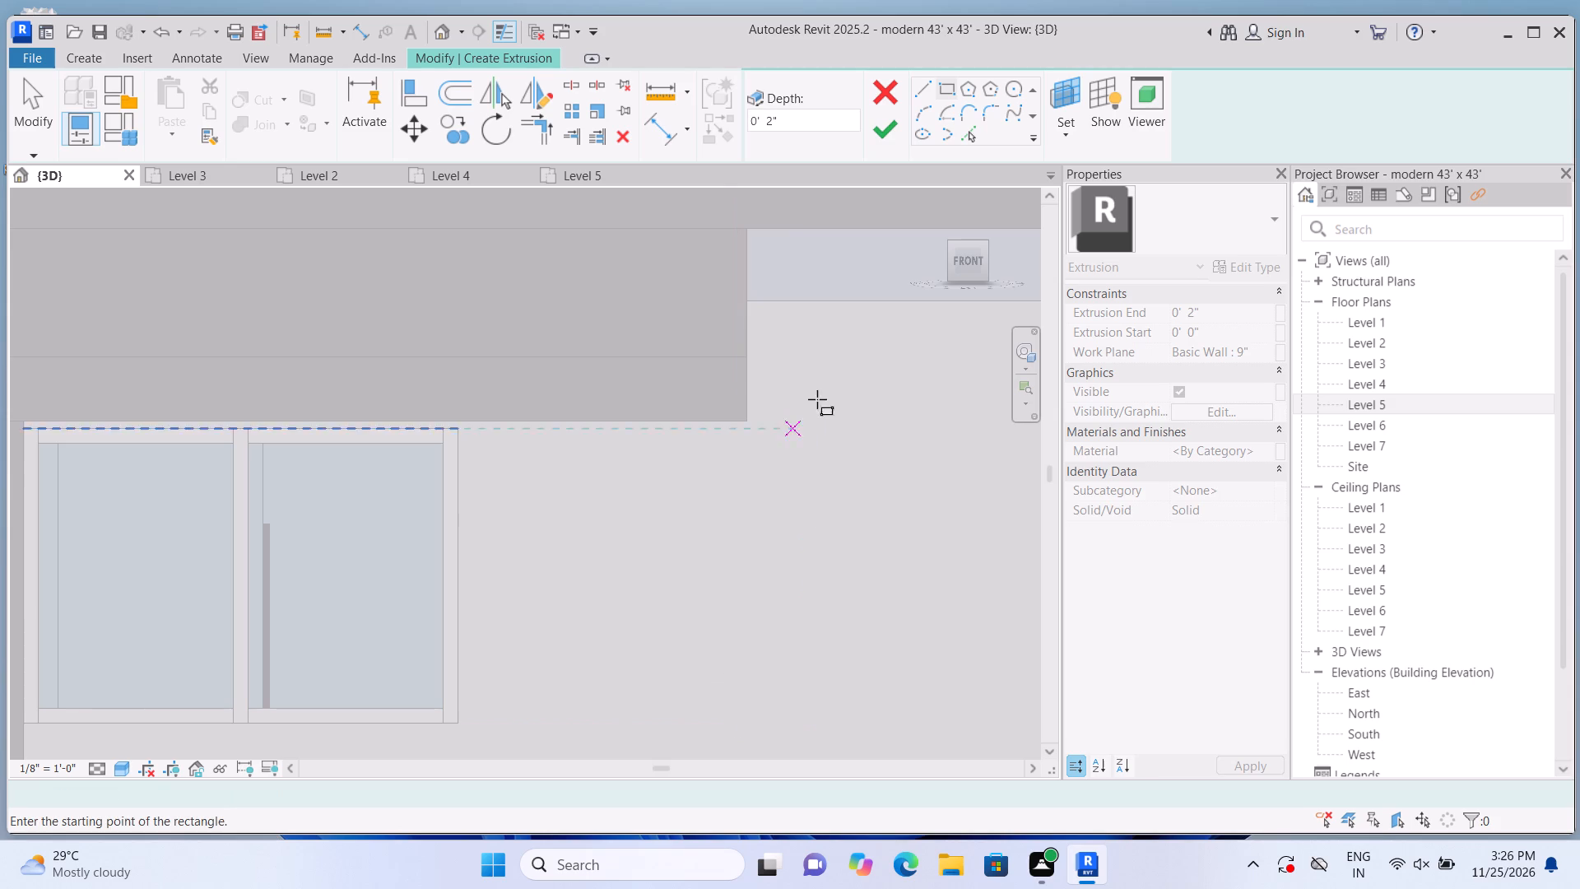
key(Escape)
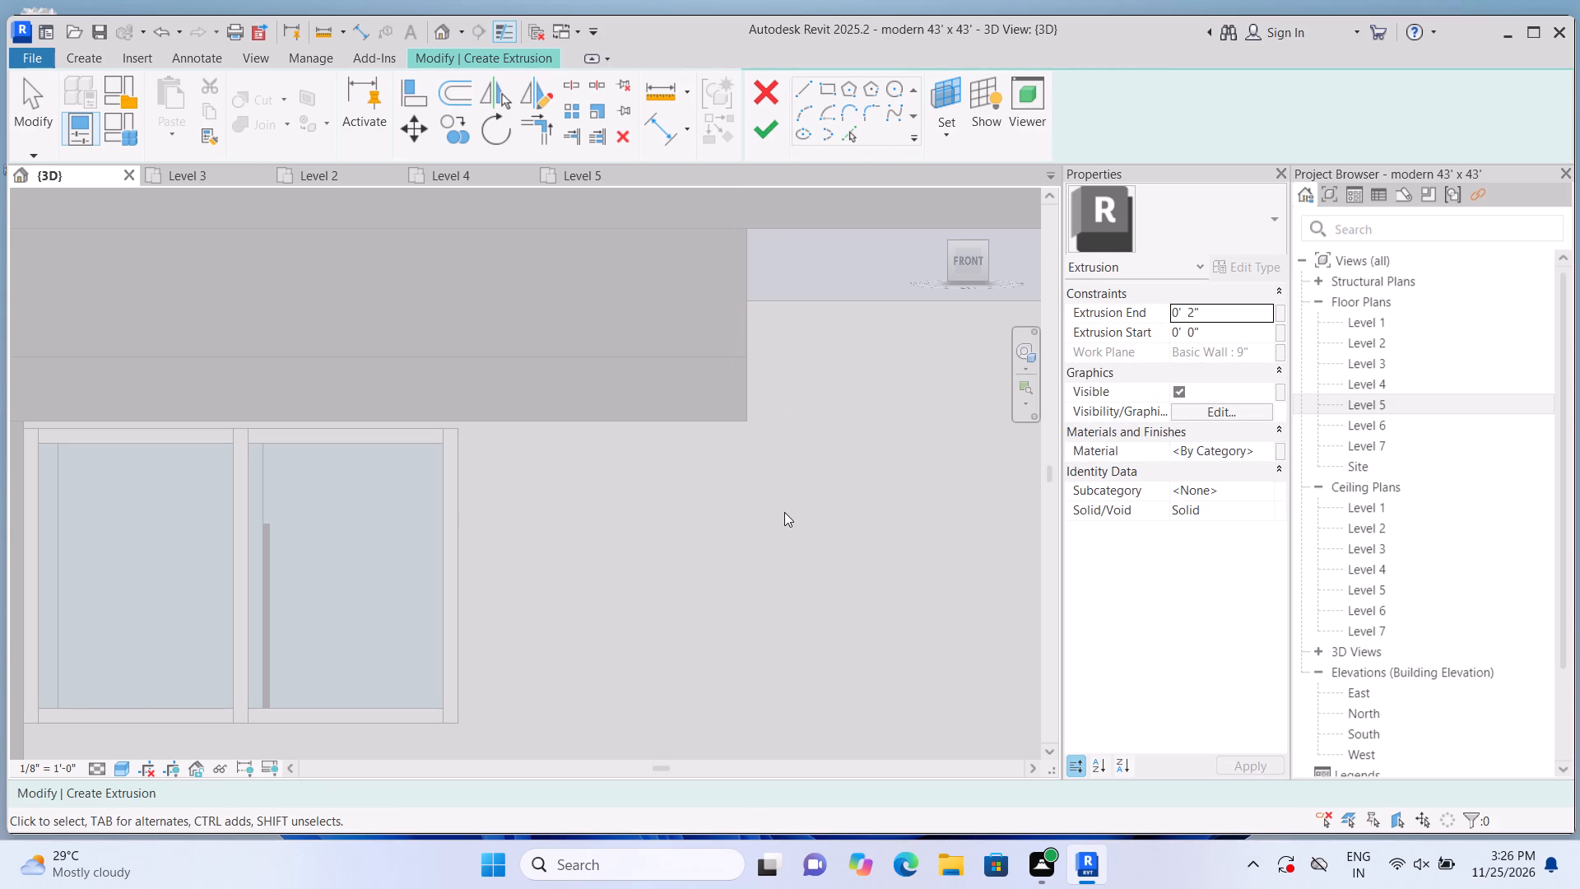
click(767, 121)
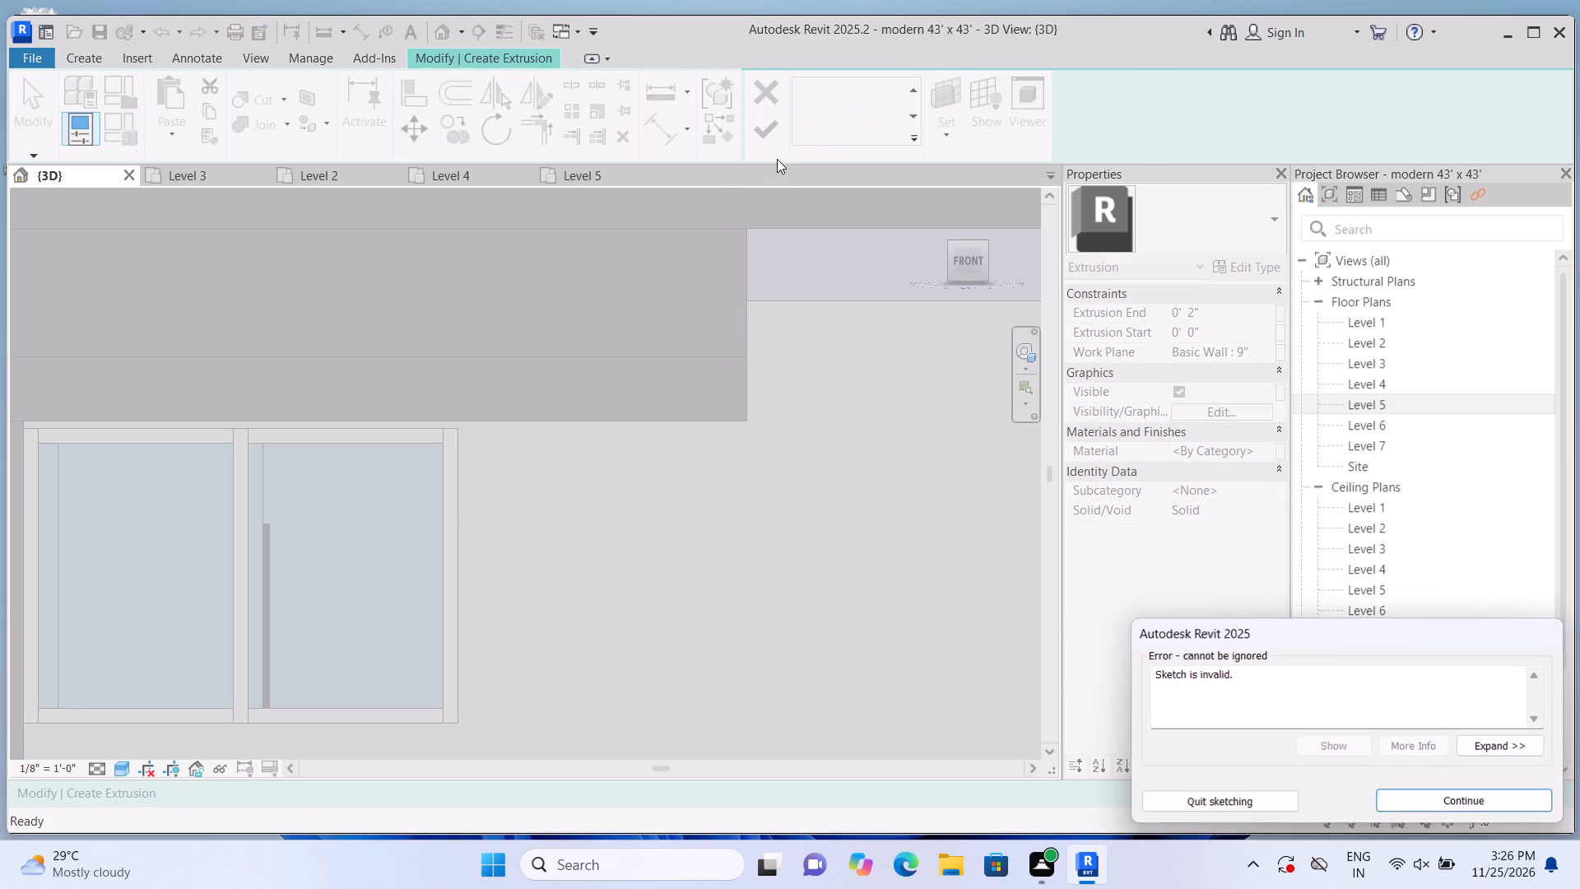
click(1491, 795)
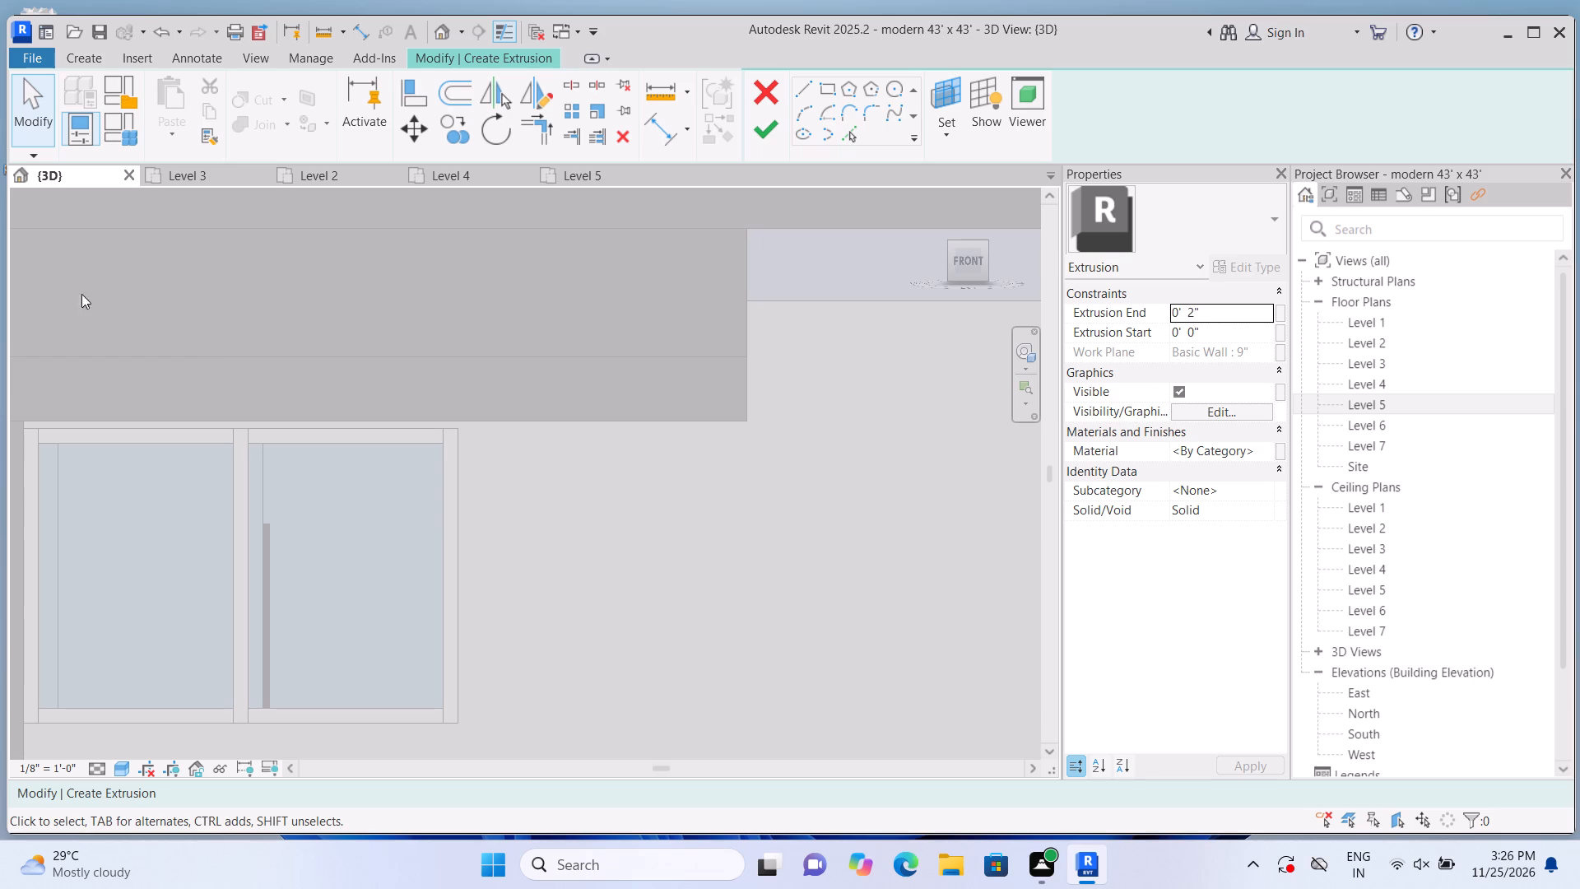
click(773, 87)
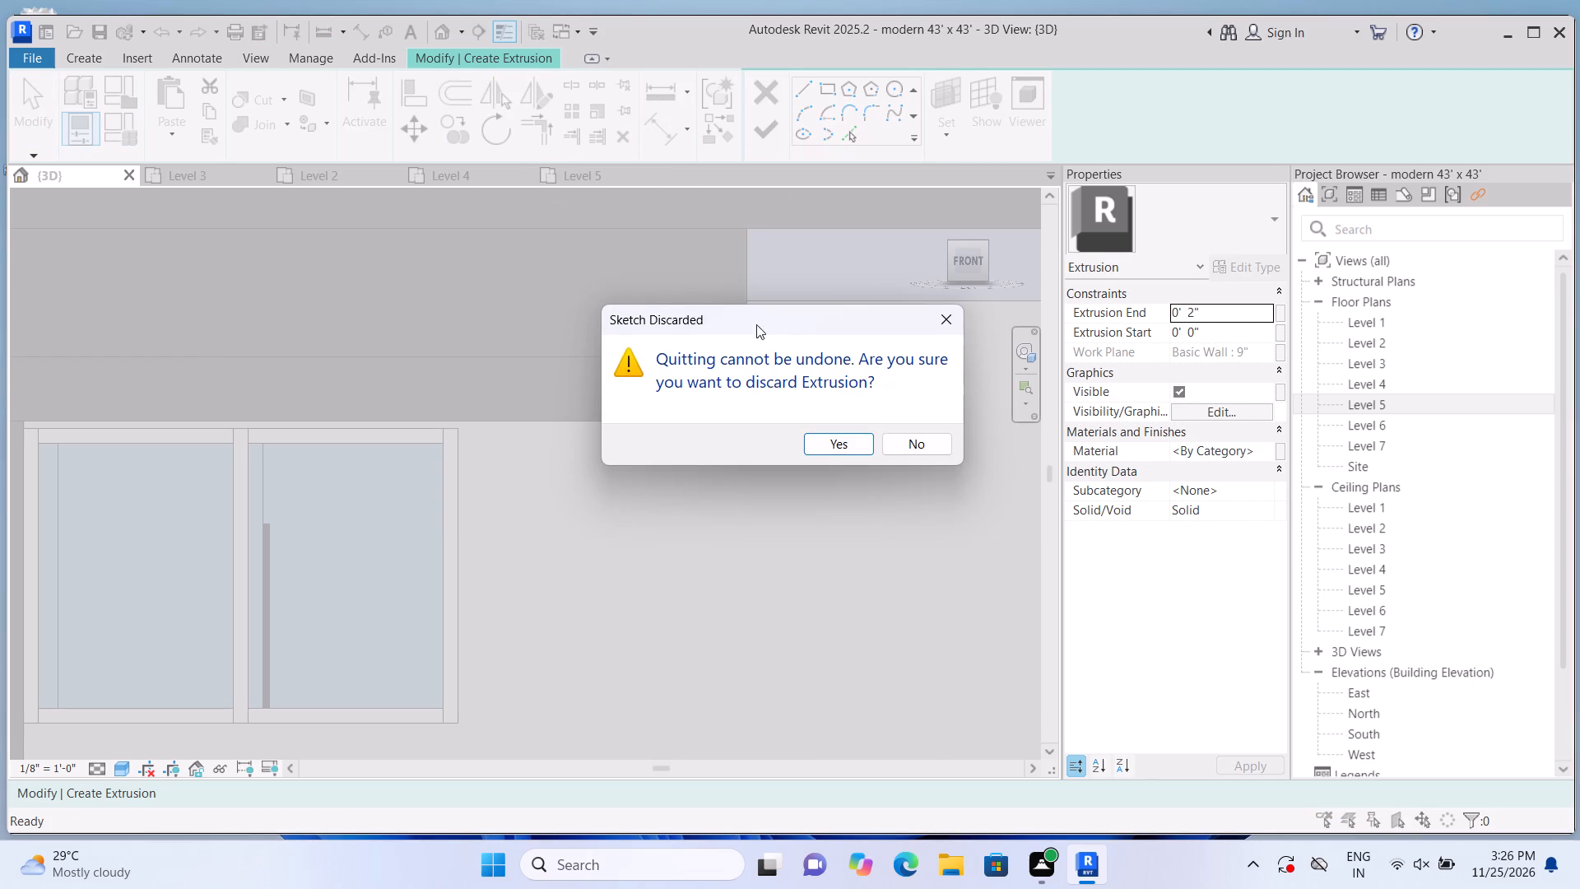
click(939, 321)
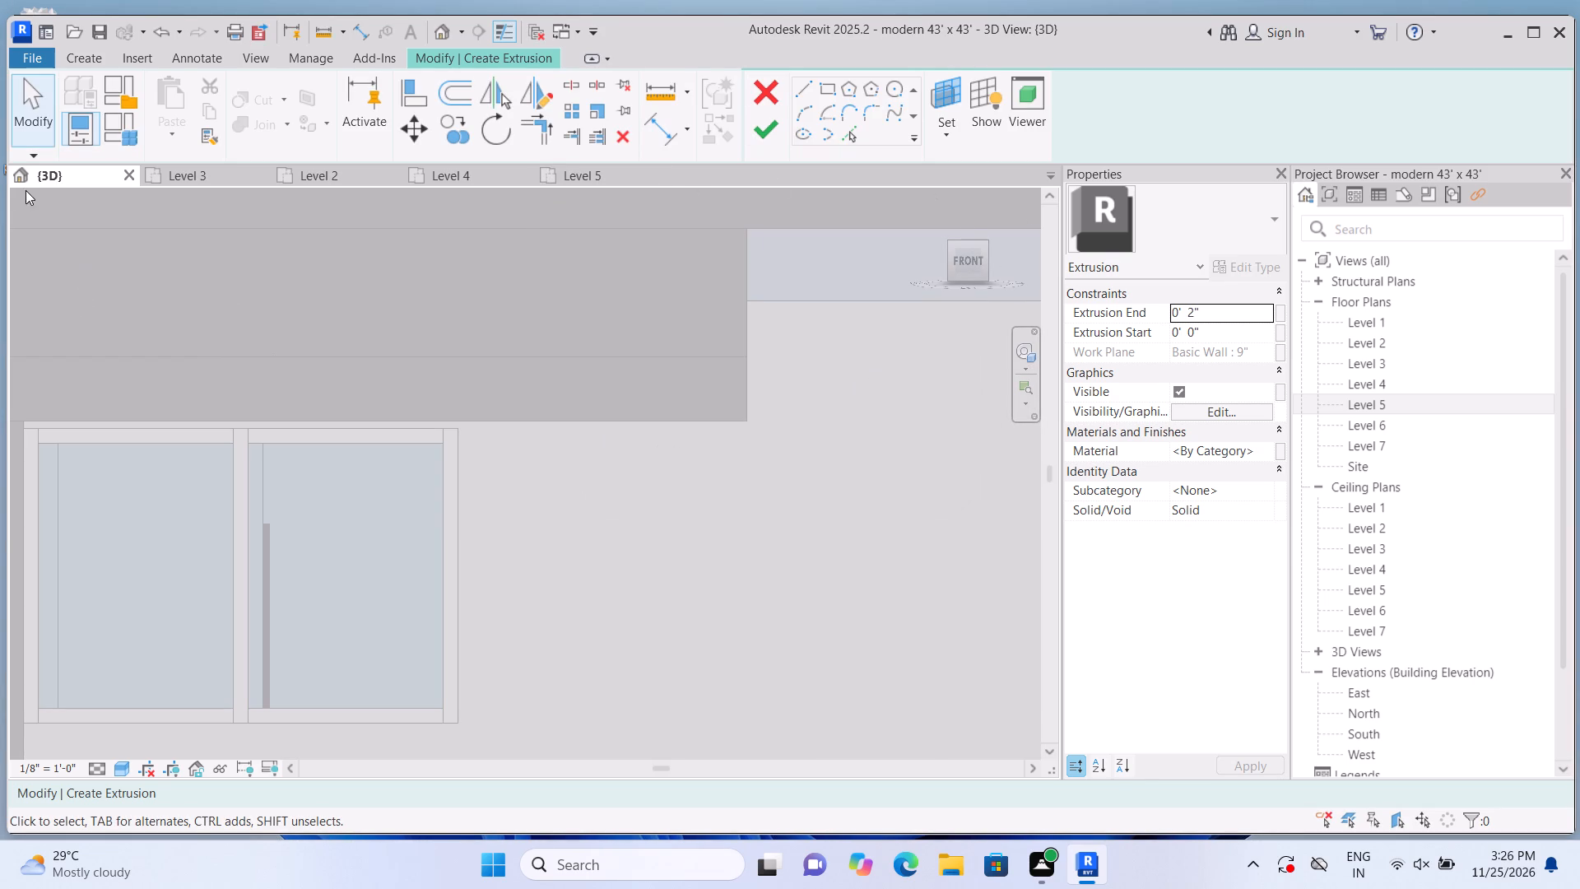
Re-pick the 9" wall face as work plane and sketch the extrusion's rectangle from the wide ground-floor window's upper corner nearest the door toward the ground.
click(92, 54)
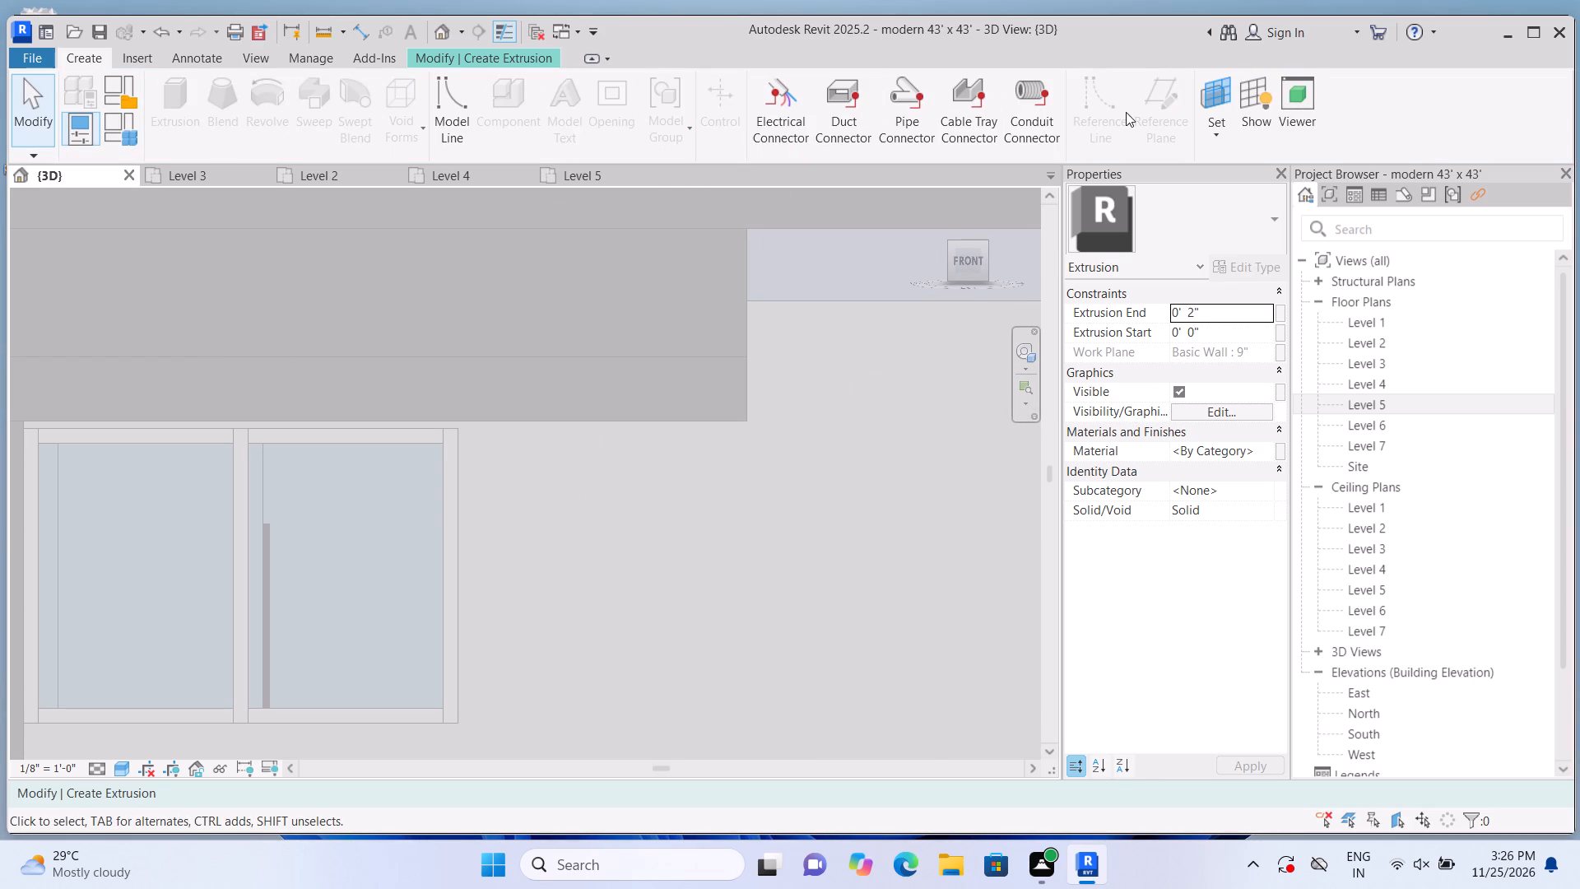
click(1210, 133)
click(1220, 204)
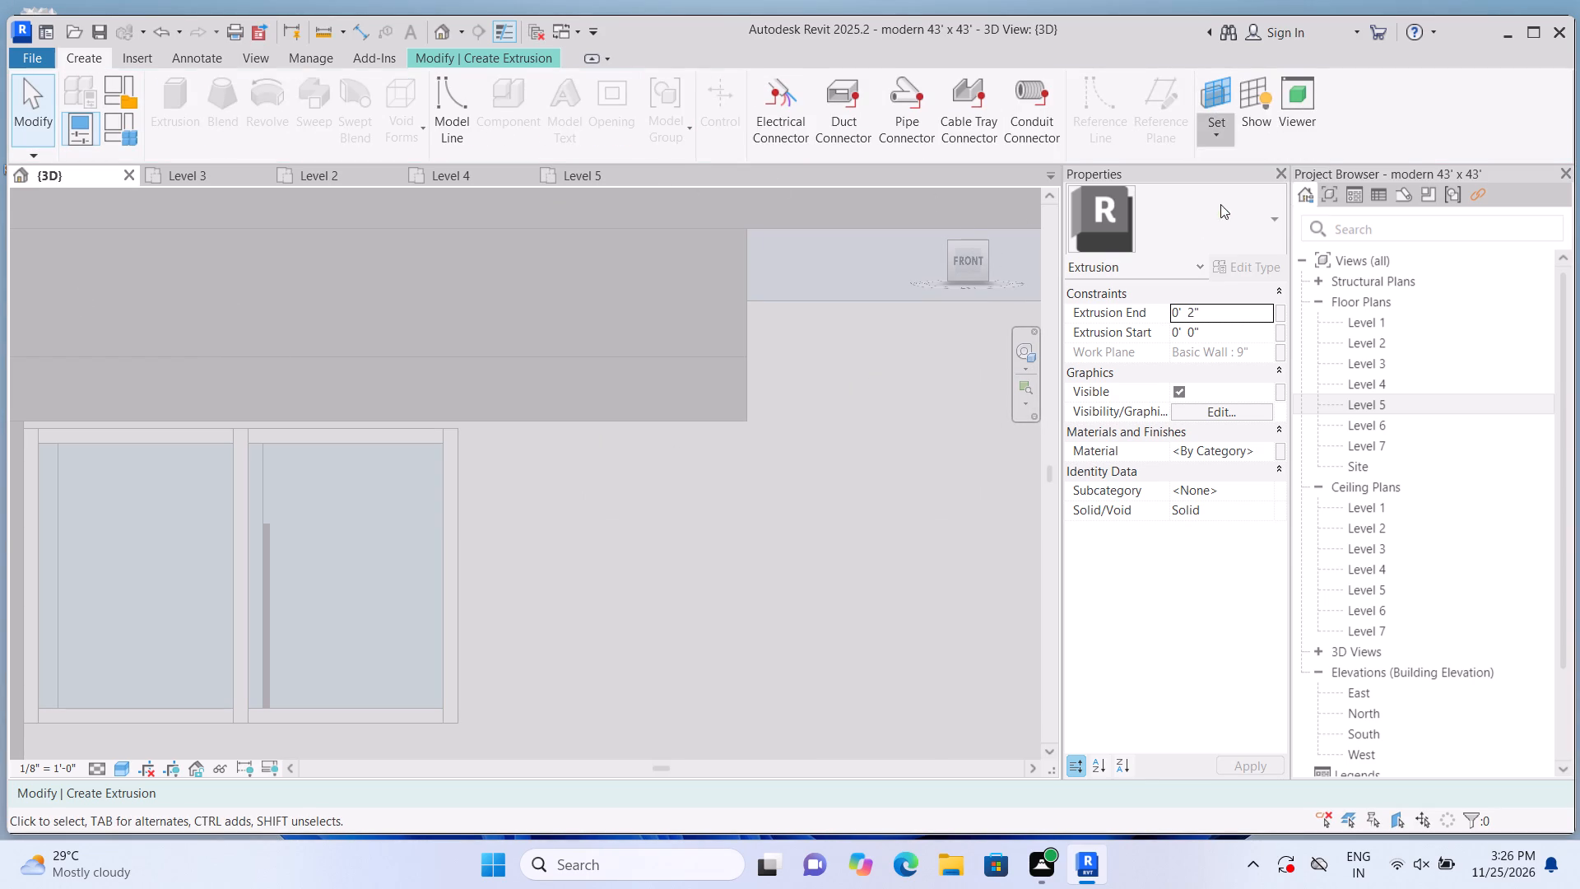
click(871, 426)
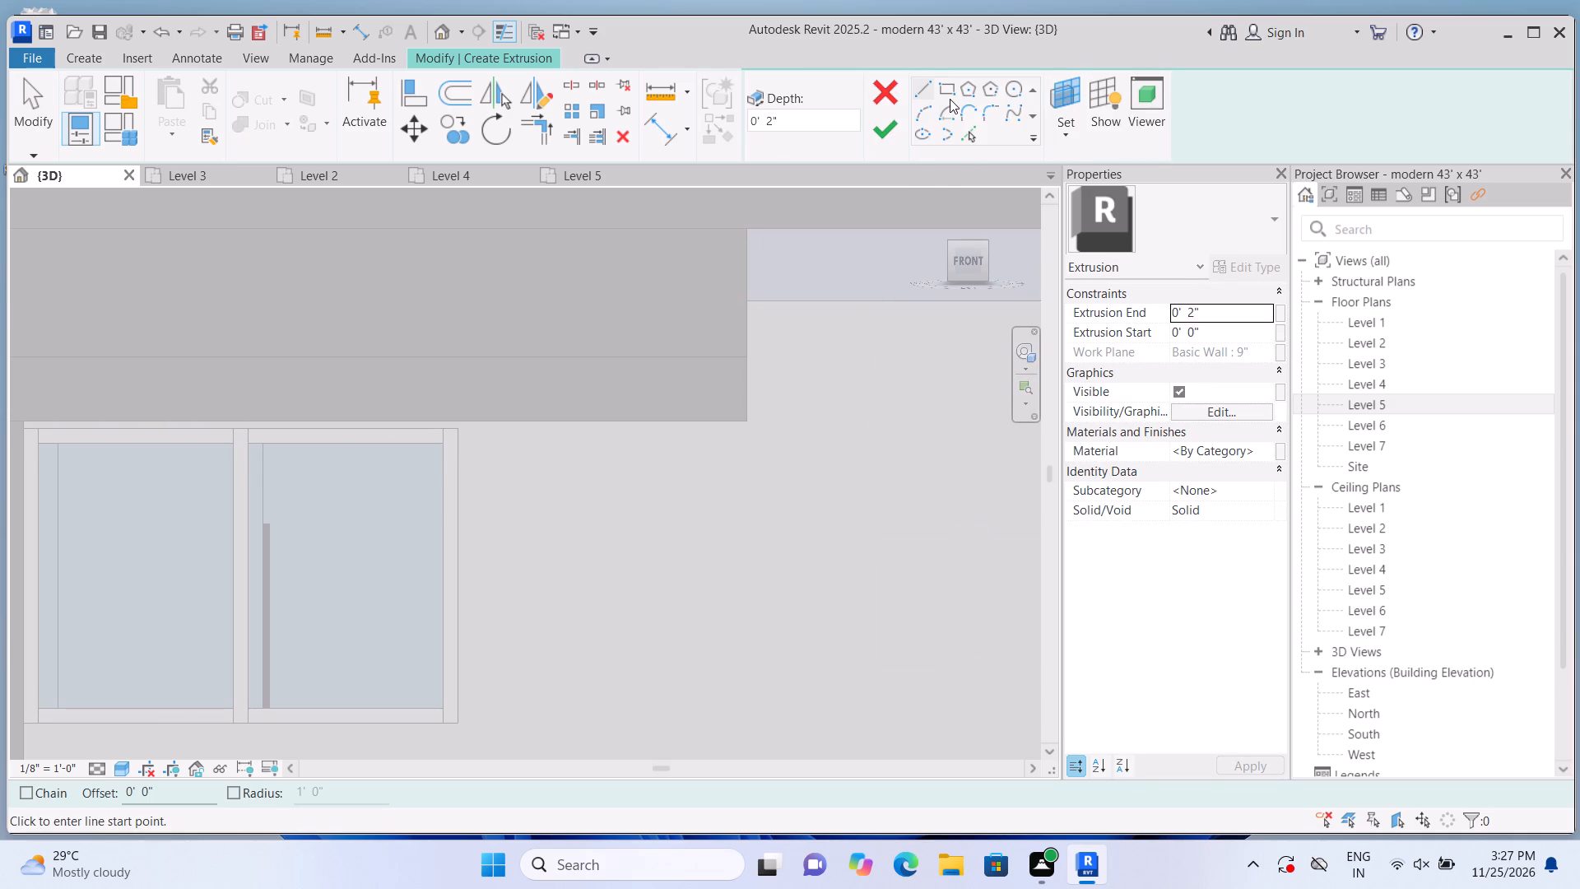
click(950, 97)
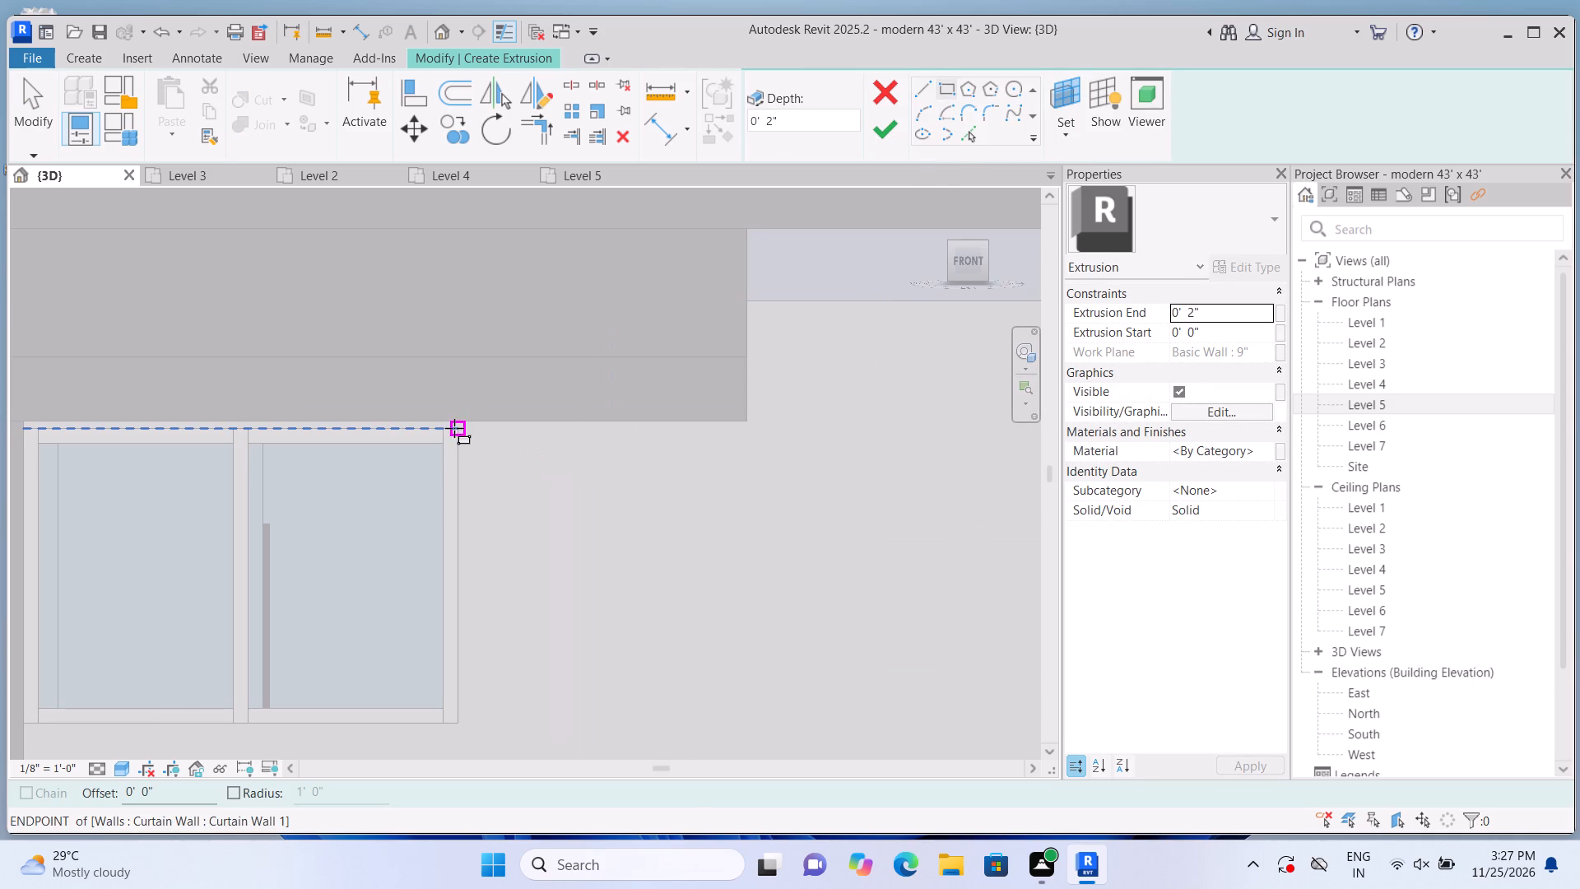
click(455, 427)
scroll(683, 568, down, 6)
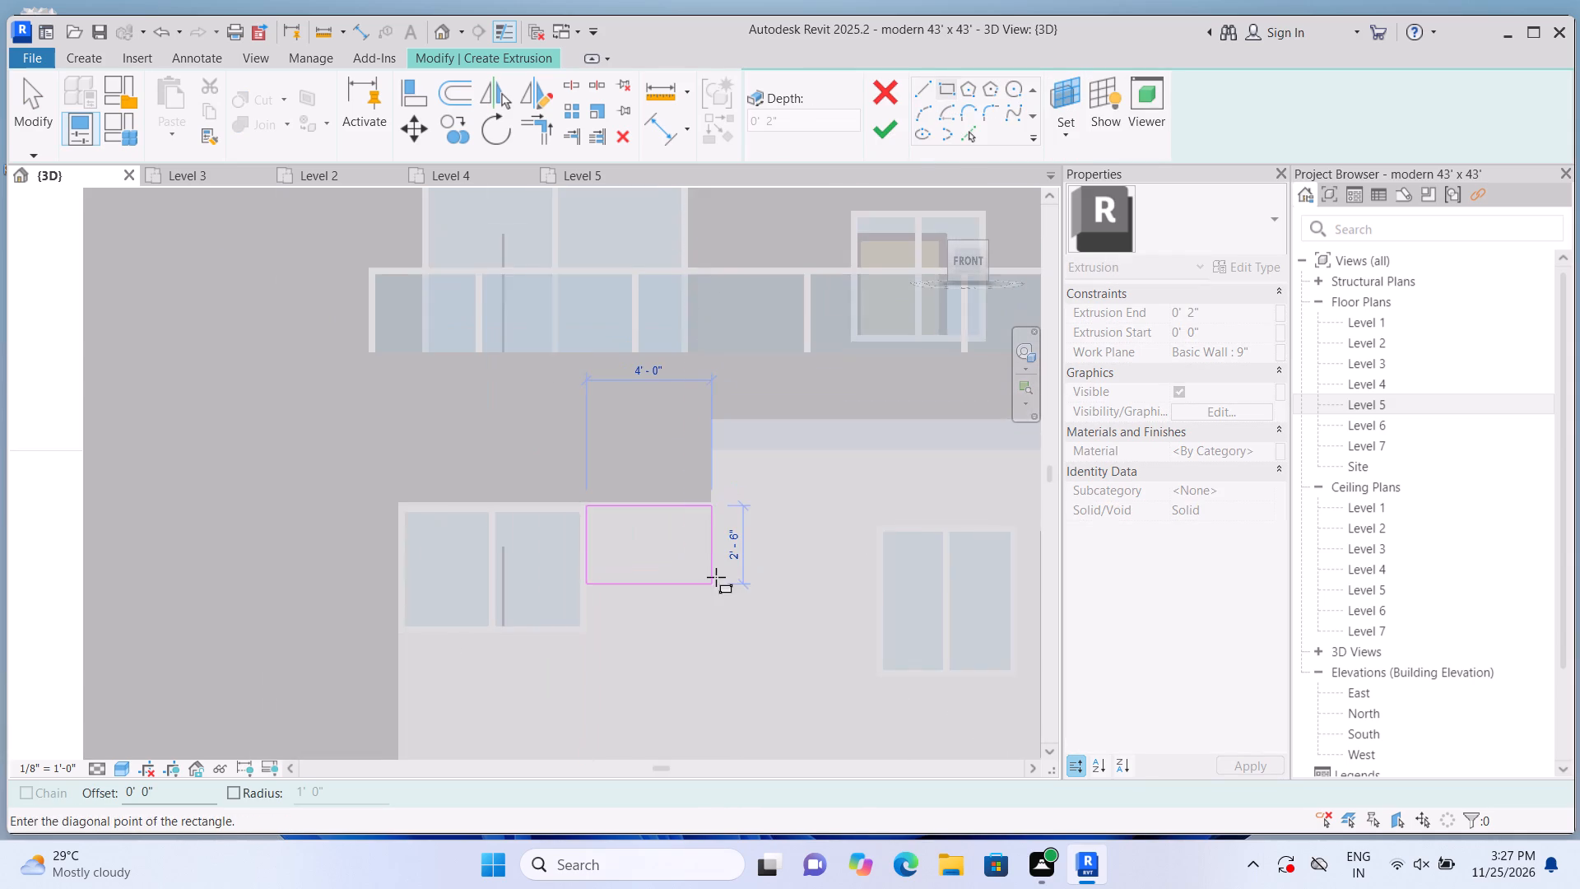
middle_drag(716, 579, 552, 494)
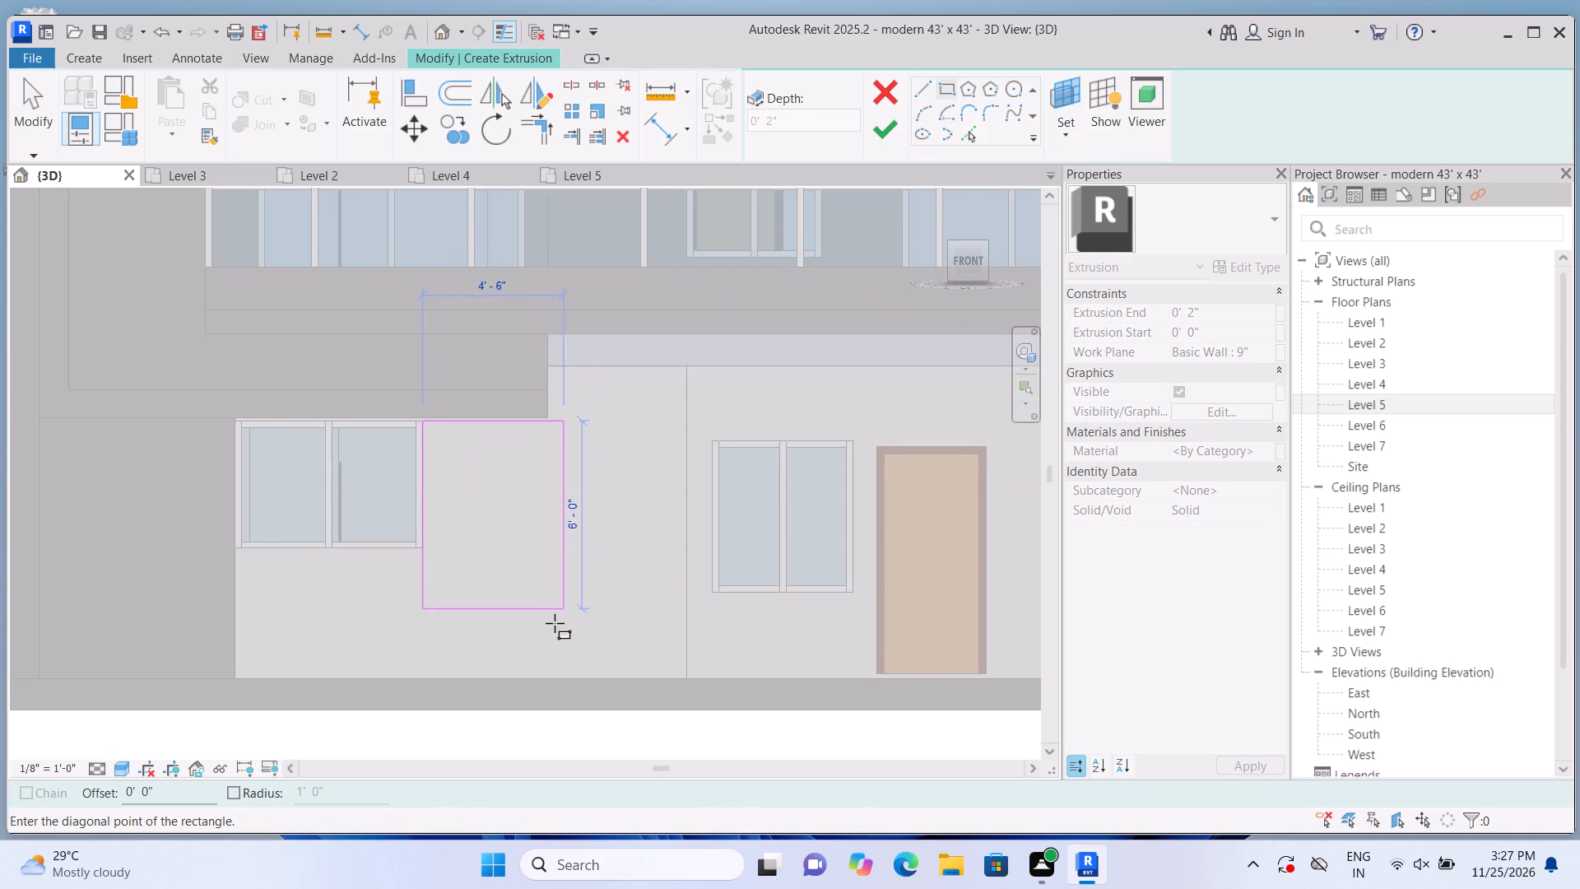
scroll(542, 634, up, 6)
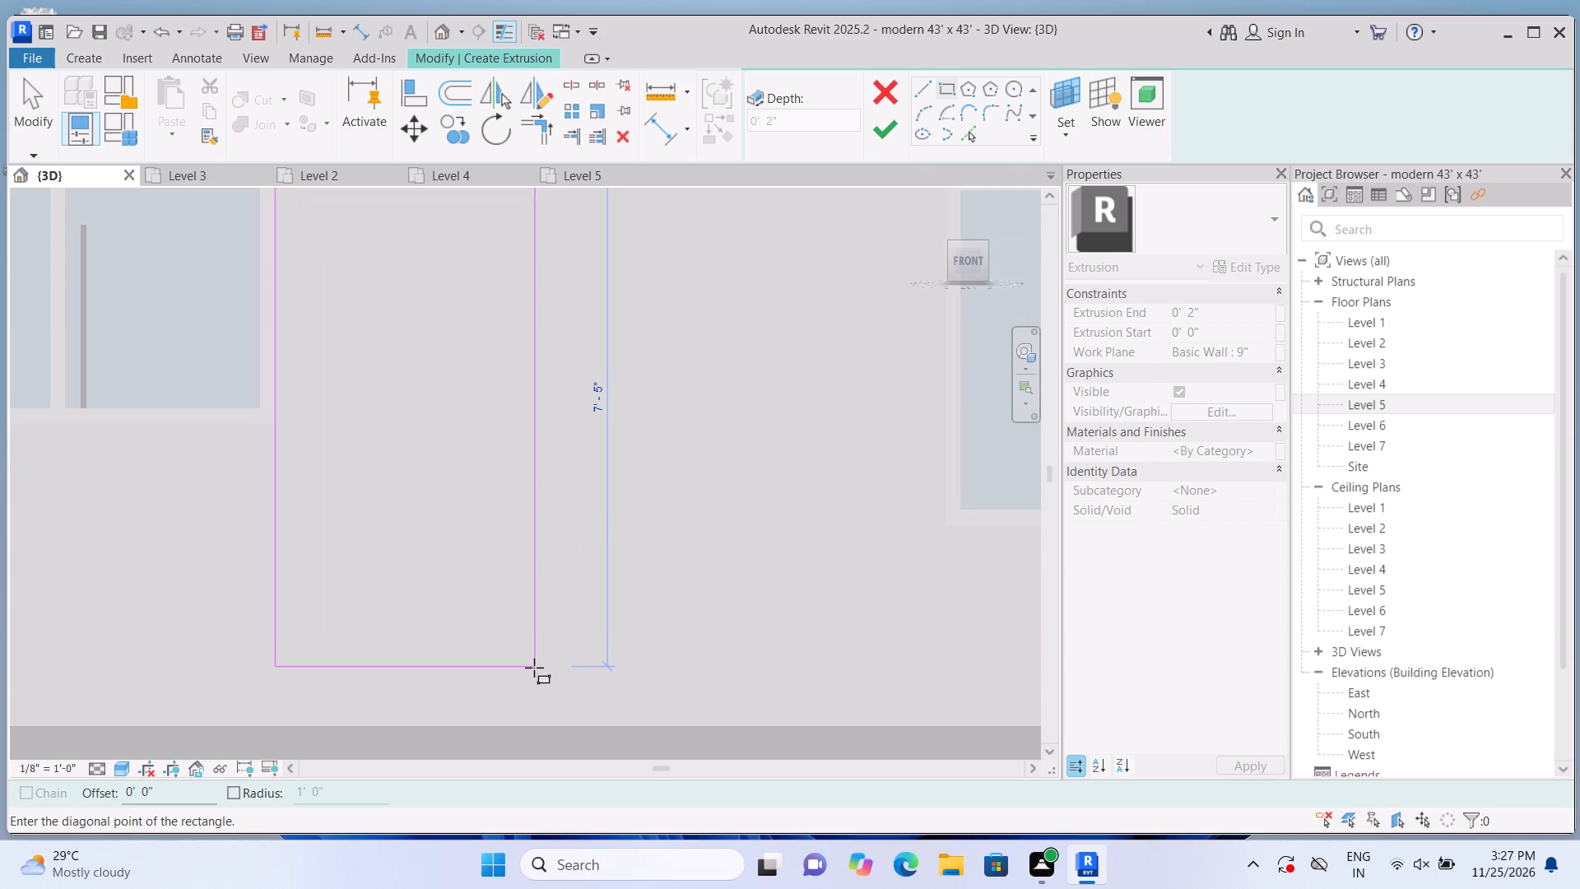
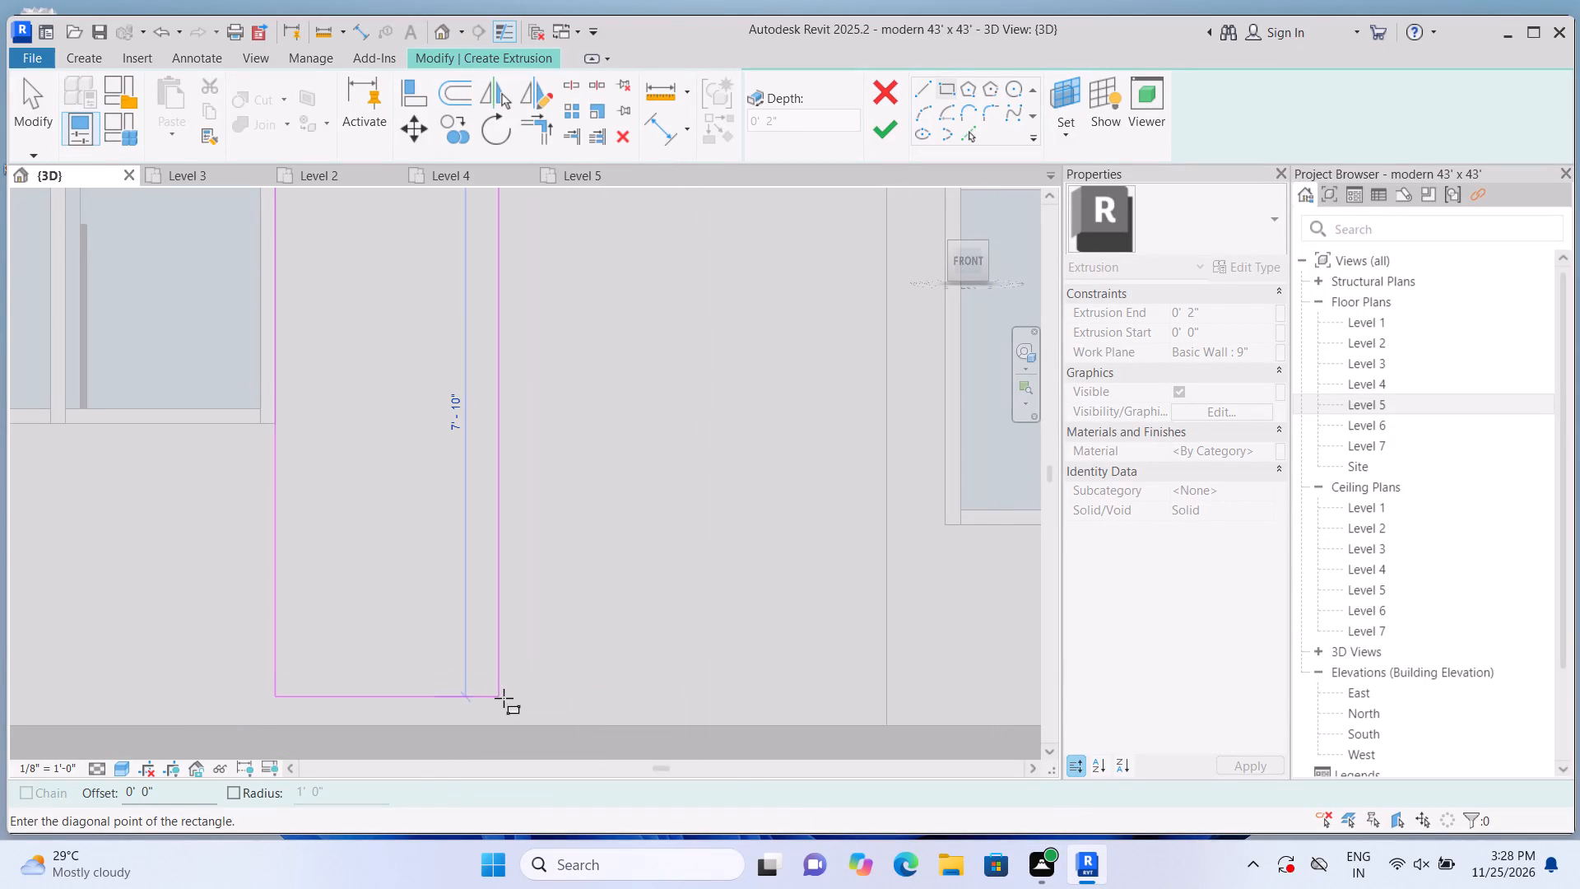
Complete the rectangular profile between the ground-floor window and wall corner, about 4' by 8'-3" down to Level 1, and extrude it 2".
scroll(509, 705, down, 4)
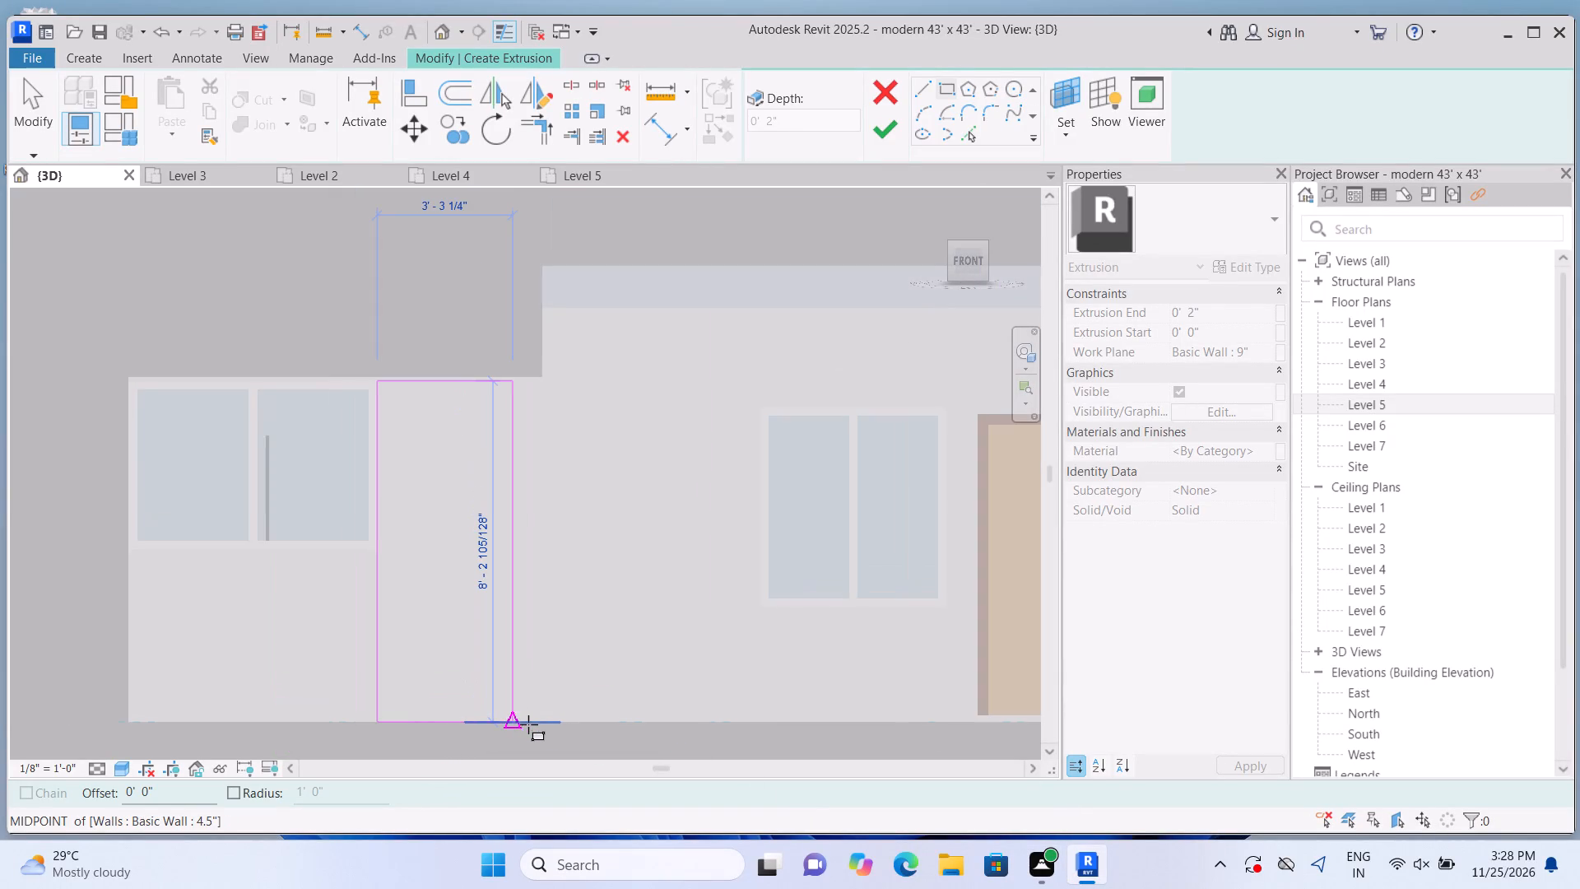
scroll(537, 724, up, 2)
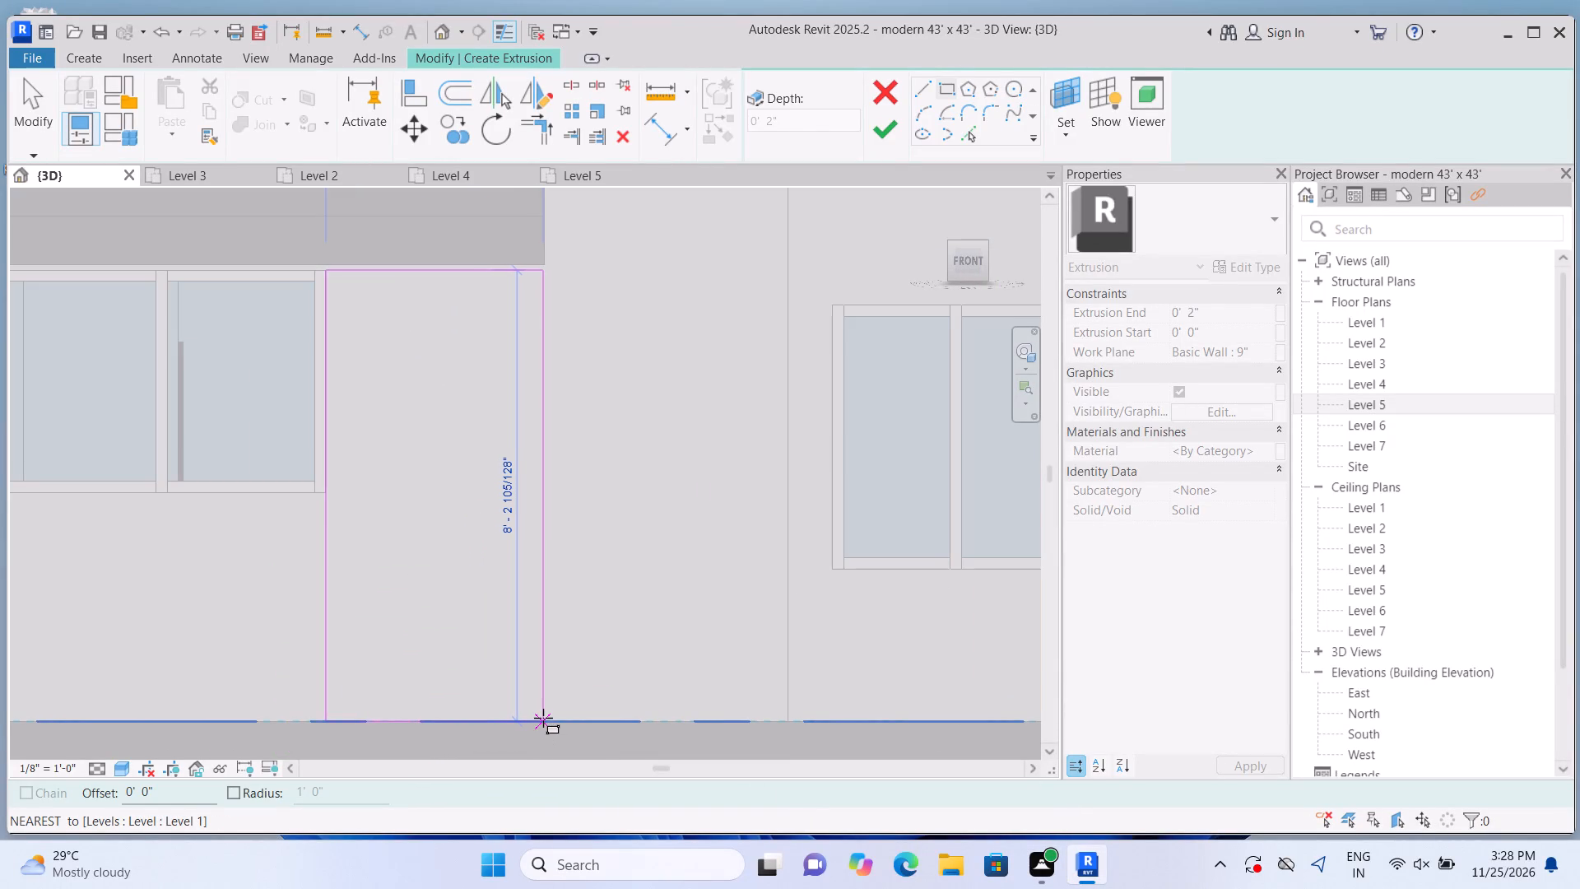
click(543, 718)
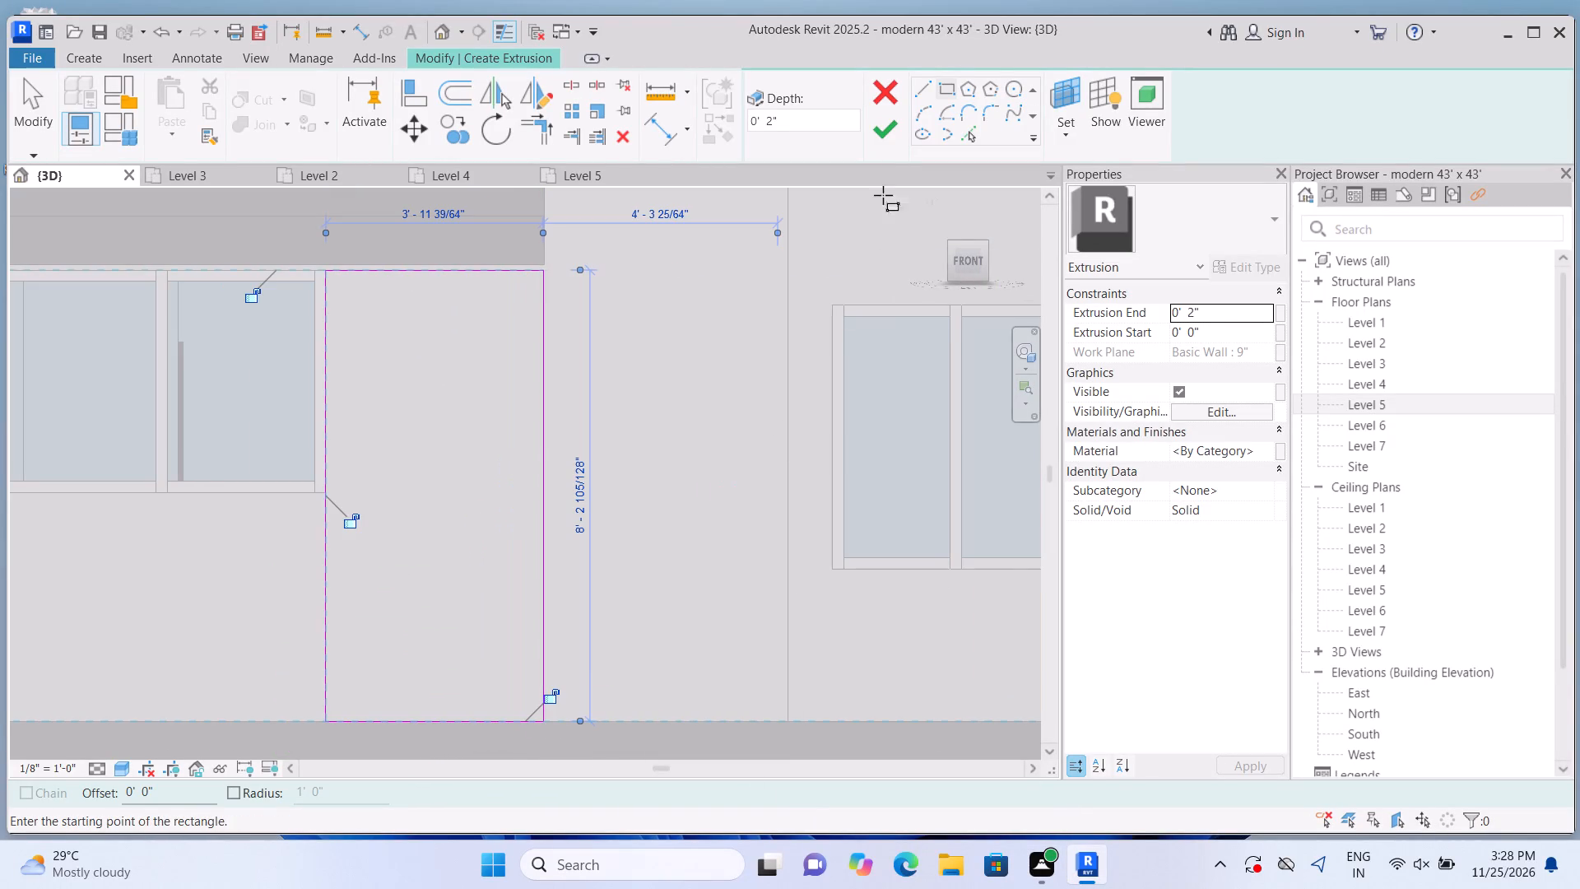
click(884, 135)
Stretch the new panel's top edge slightly upward to meet the underside of the overhang above.
middle_drag(586, 250, 619, 421)
scroll(550, 413, up, 2)
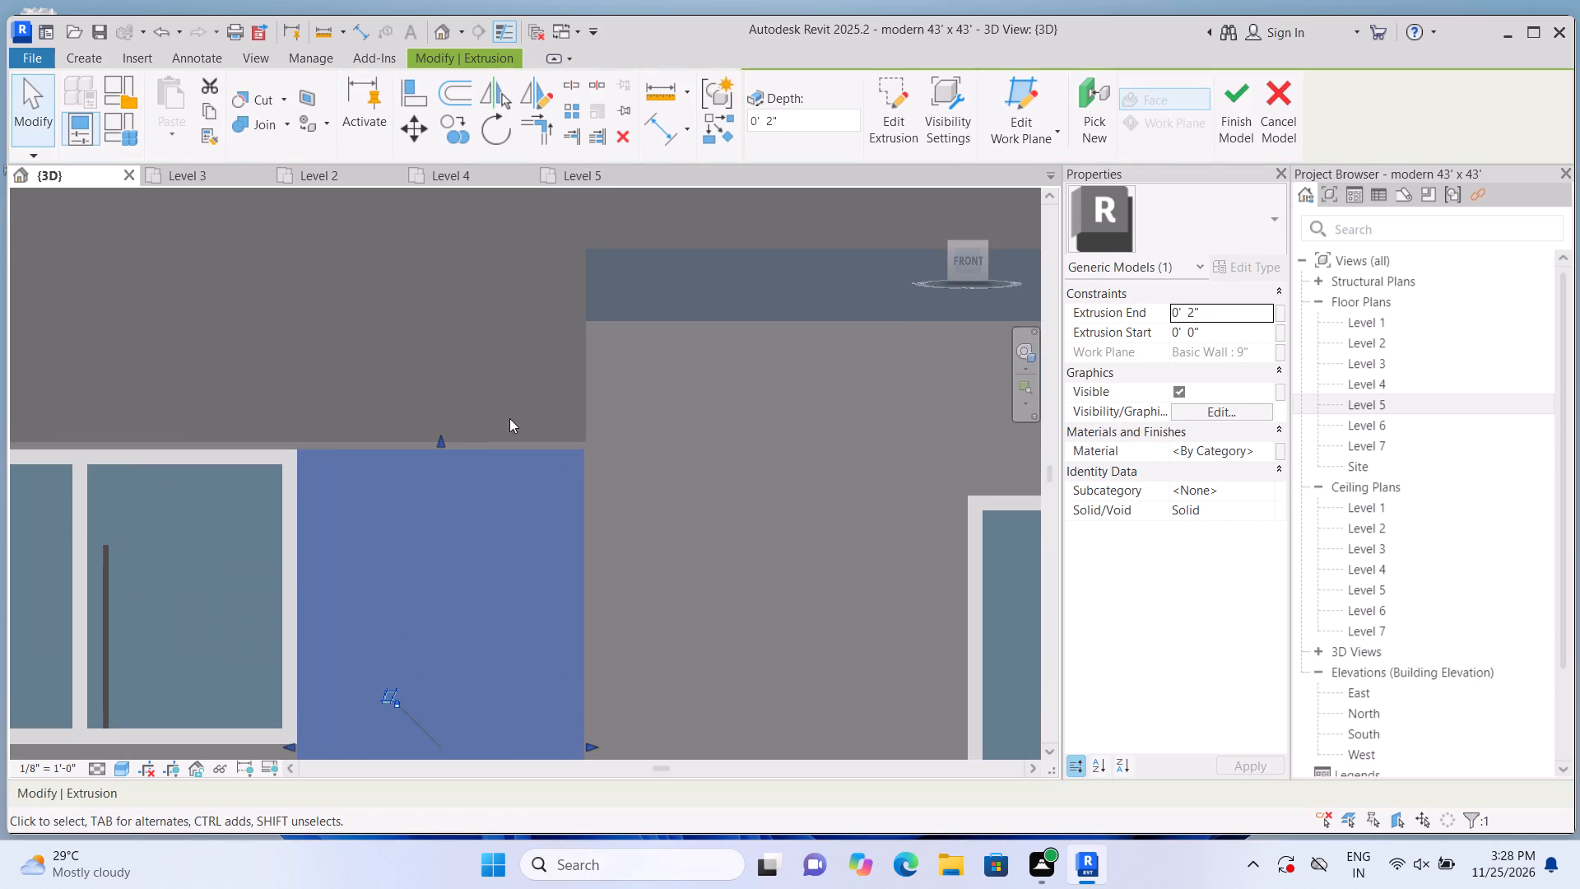
drag(439, 433, 443, 421)
triple_click(443, 421)
scroll(453, 419, down, 2)
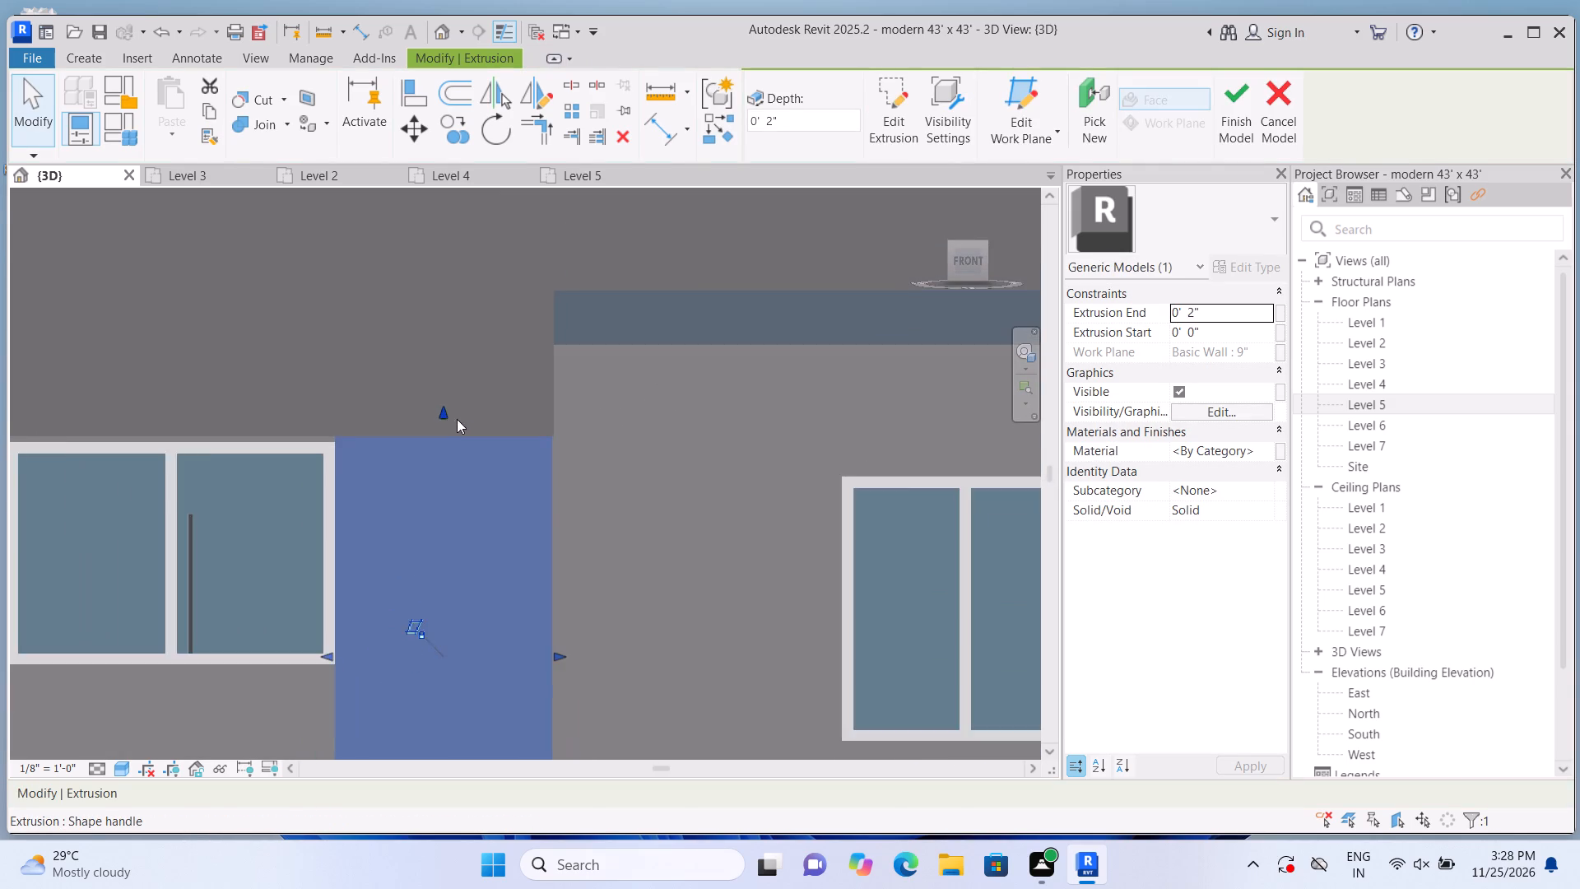
scroll(457, 419, down, 5)
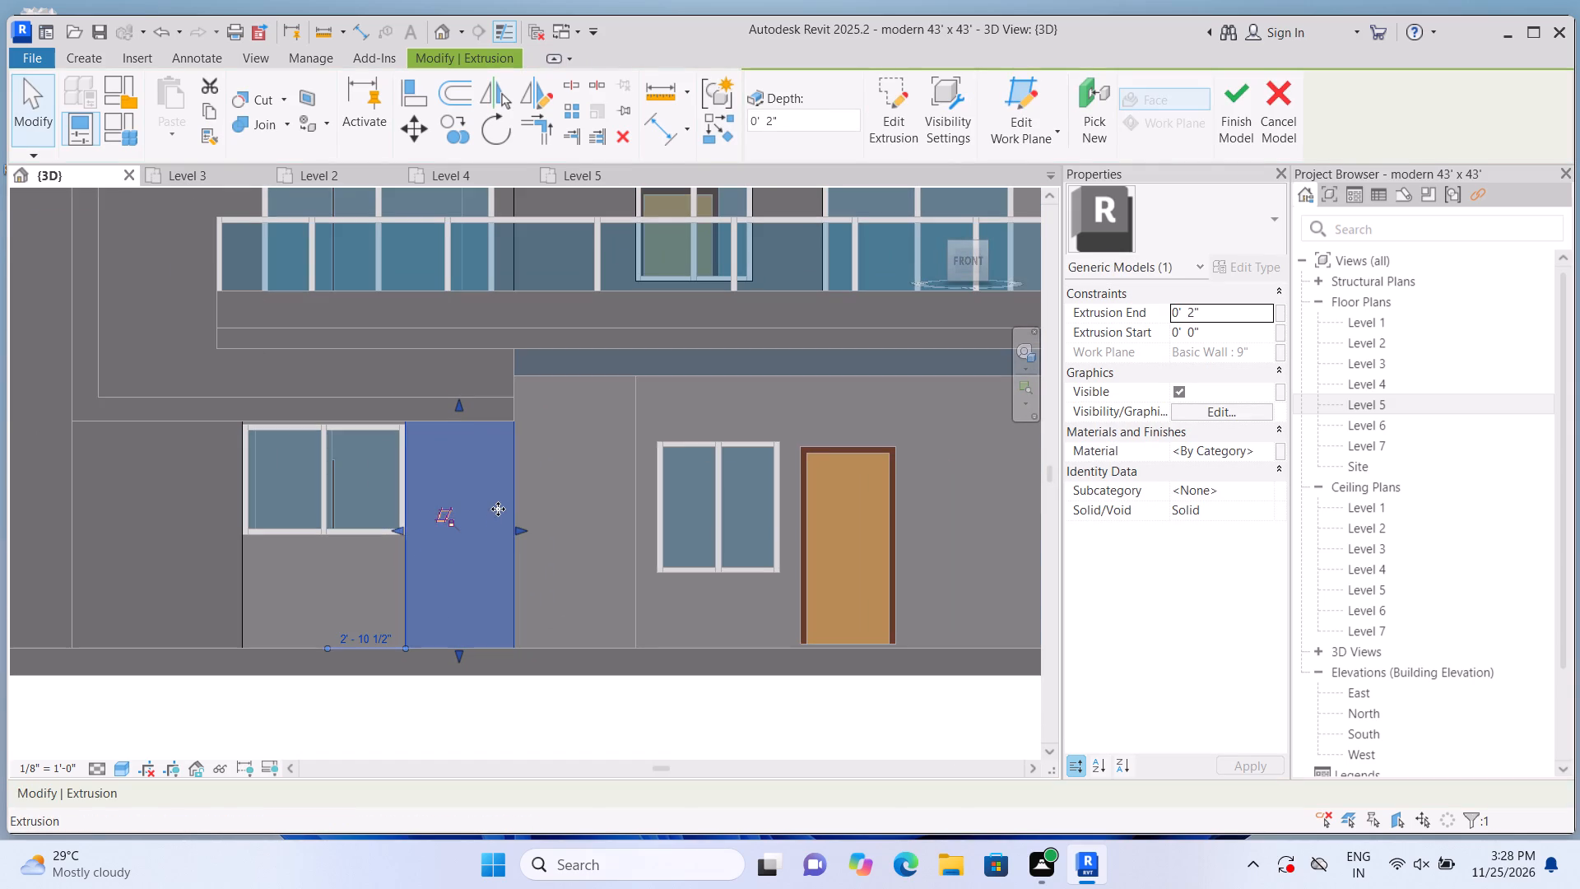
scroll(498, 505, up, 2)
scroll(497, 486, down, 3)
click(472, 691)
Extrude a 6'-0" by about 4'-2" rectangle 2" deep on the 9" wall's face, filling the area from the window's underside to the ground.
scroll(481, 525, up, 2)
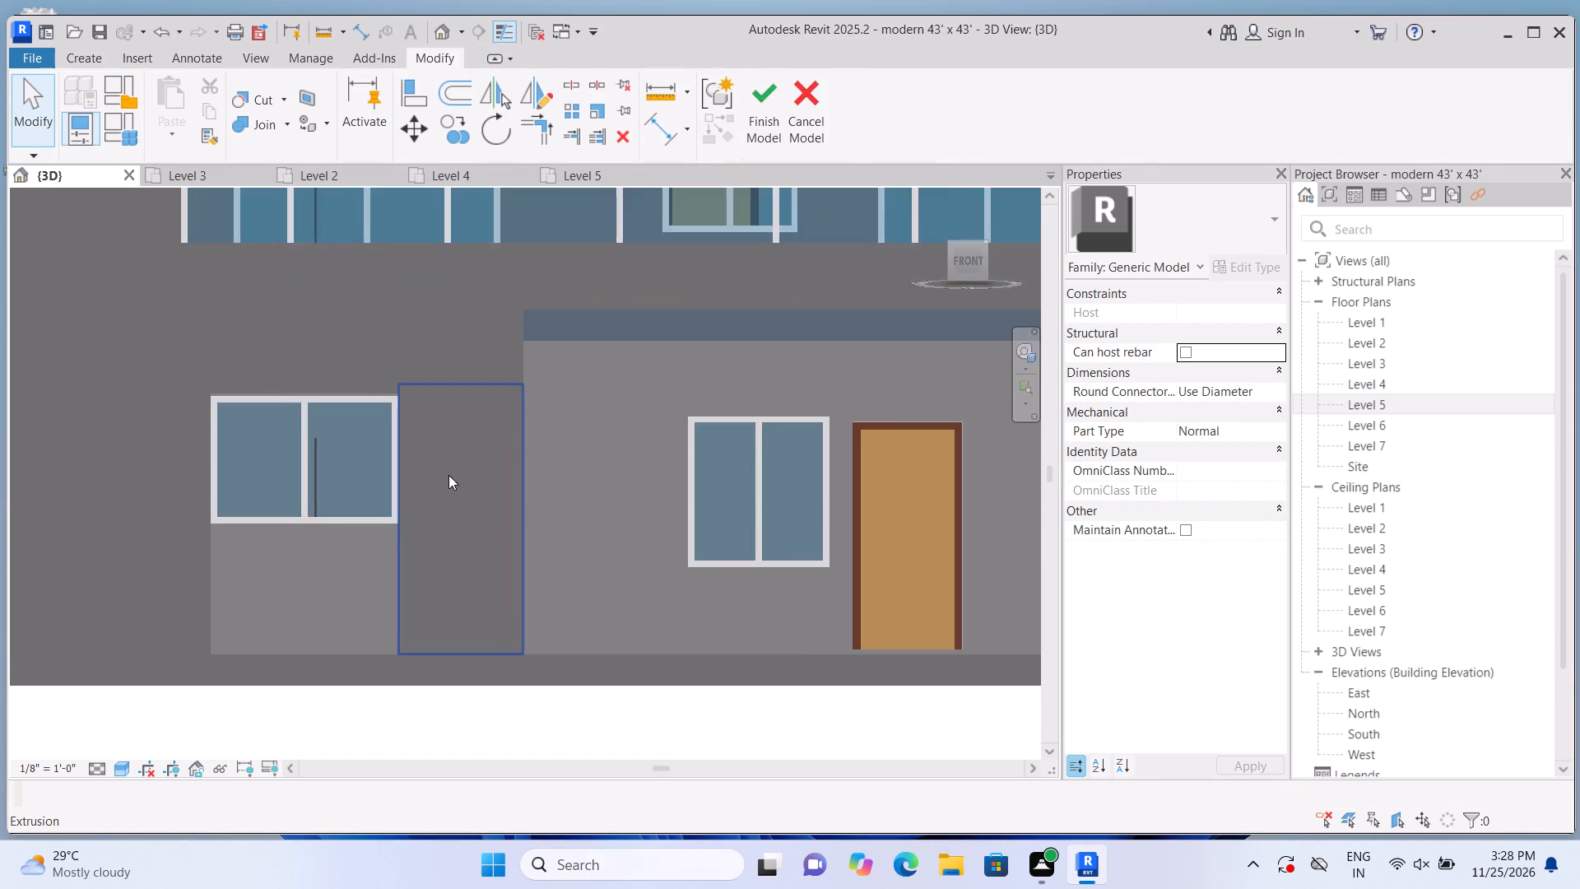
scroll(445, 473, up, 2)
scroll(459, 478, down, 4)
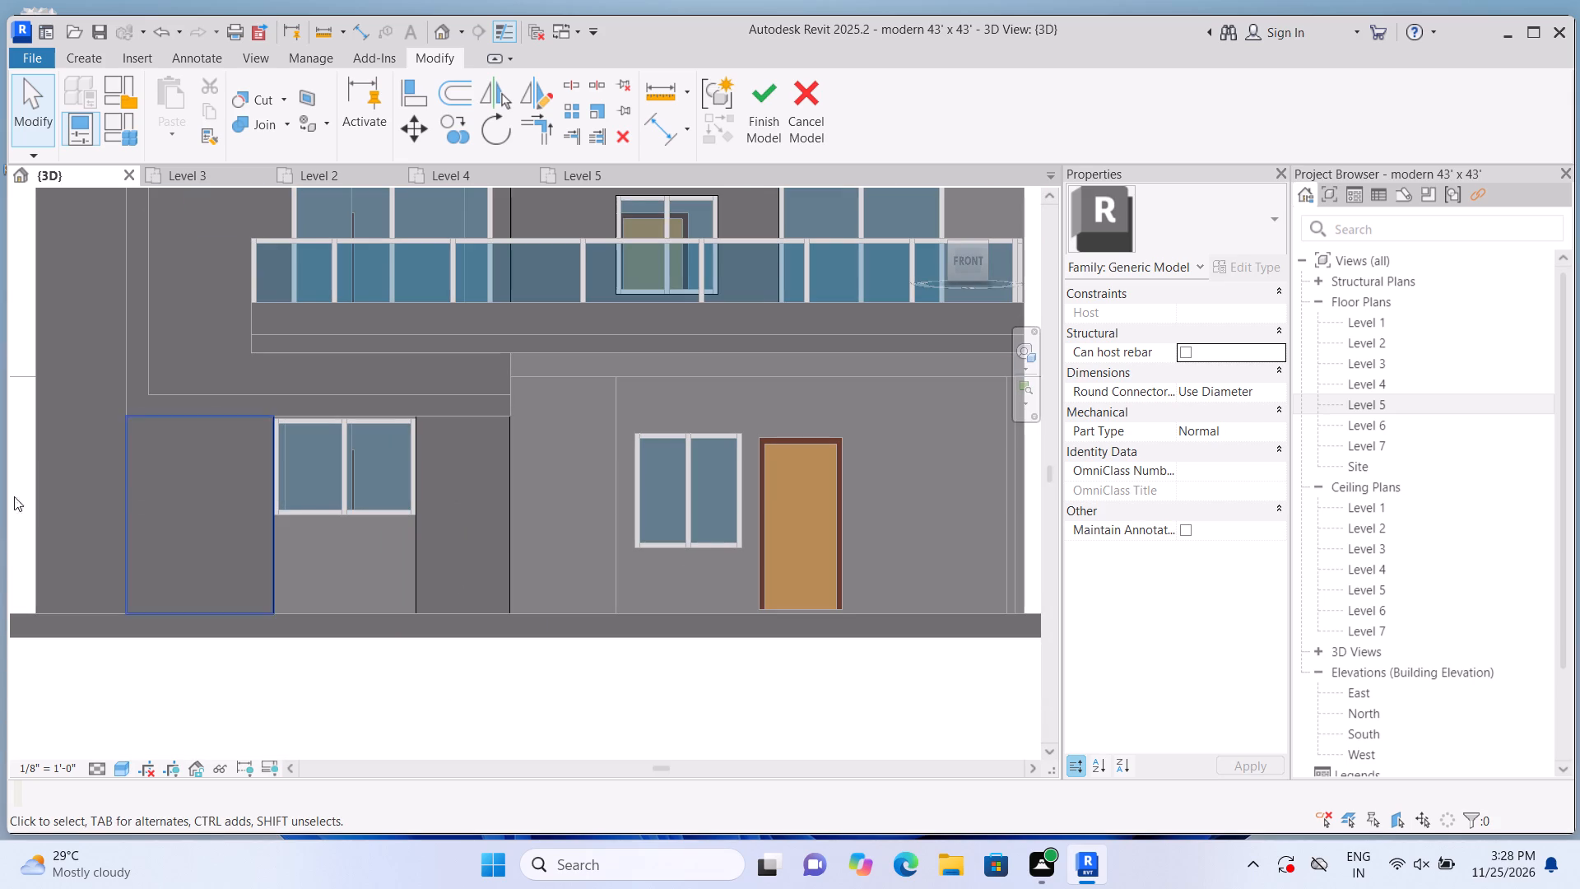
double_click(91, 68)
click(162, 93)
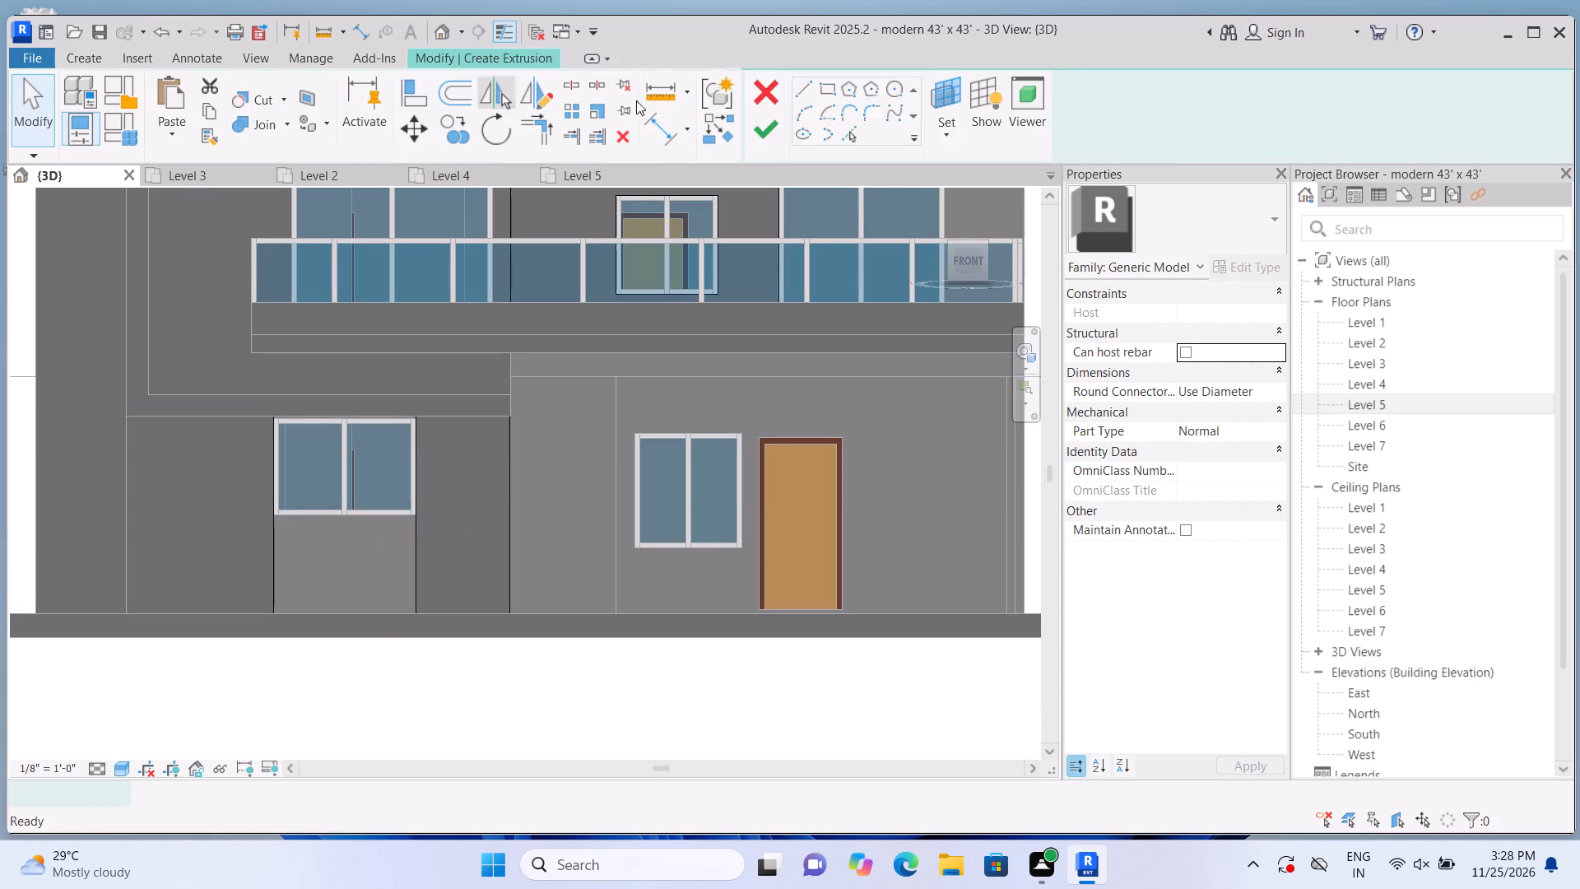
click(1068, 142)
click(1076, 213)
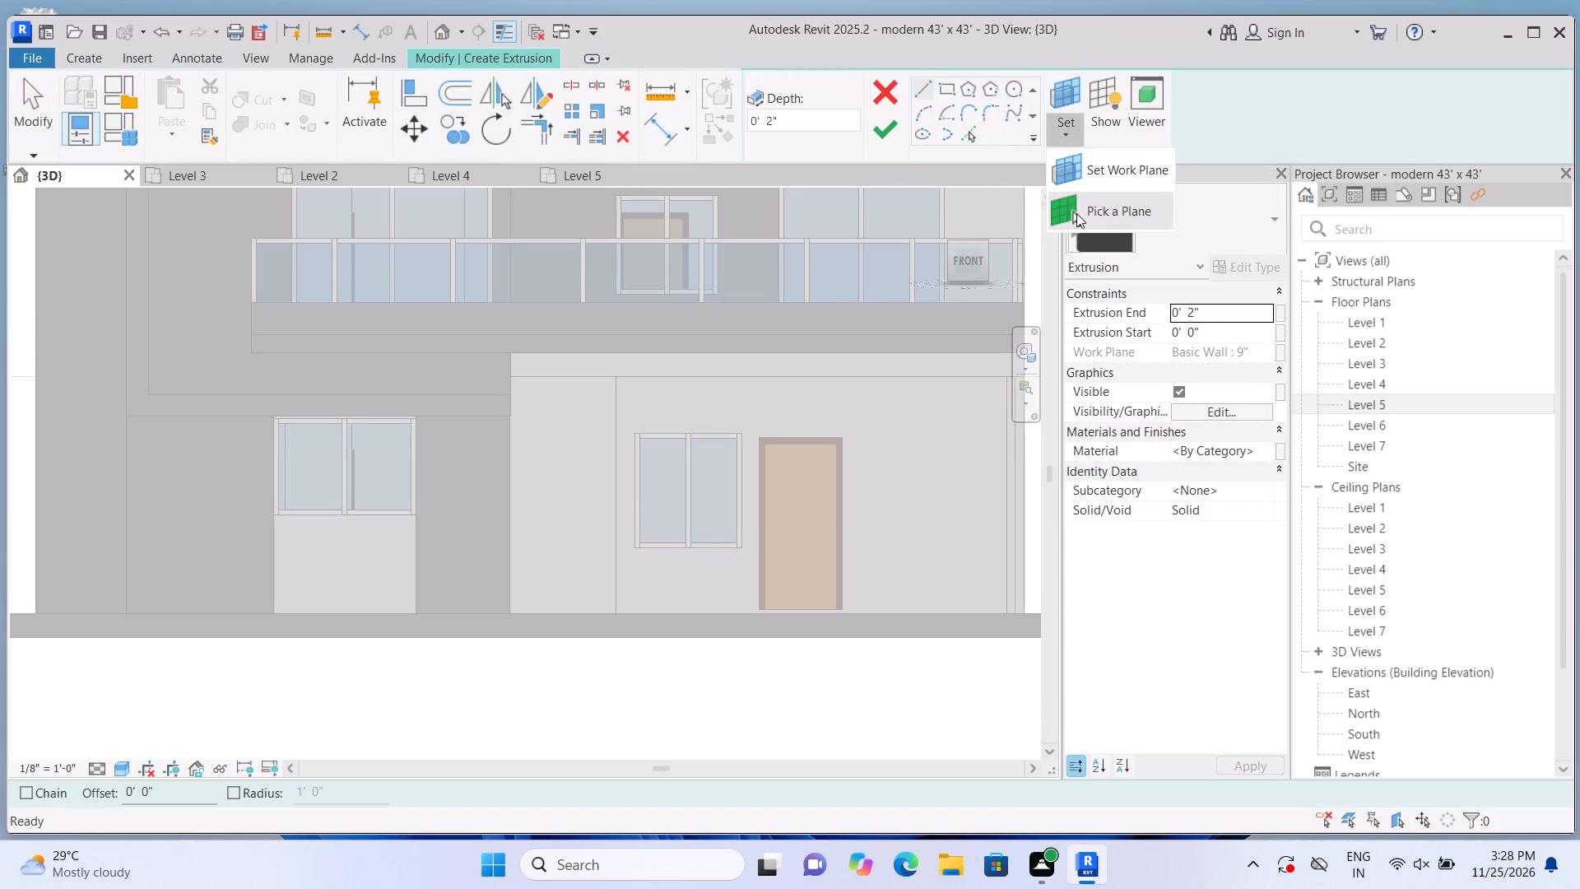
click(572, 403)
click(947, 80)
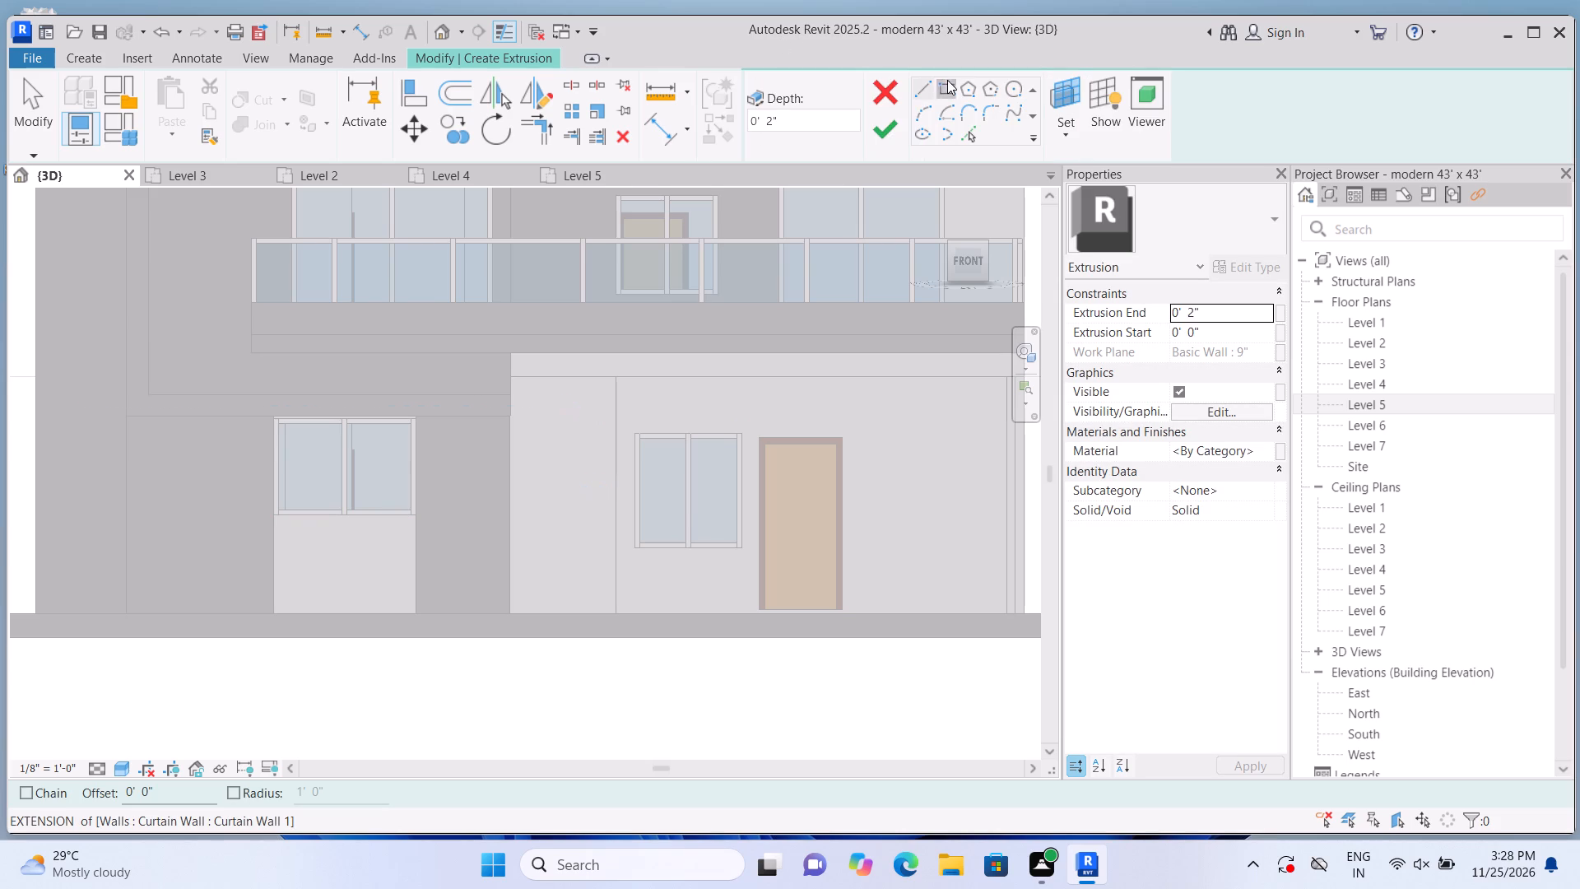
scroll(295, 529, up, 6)
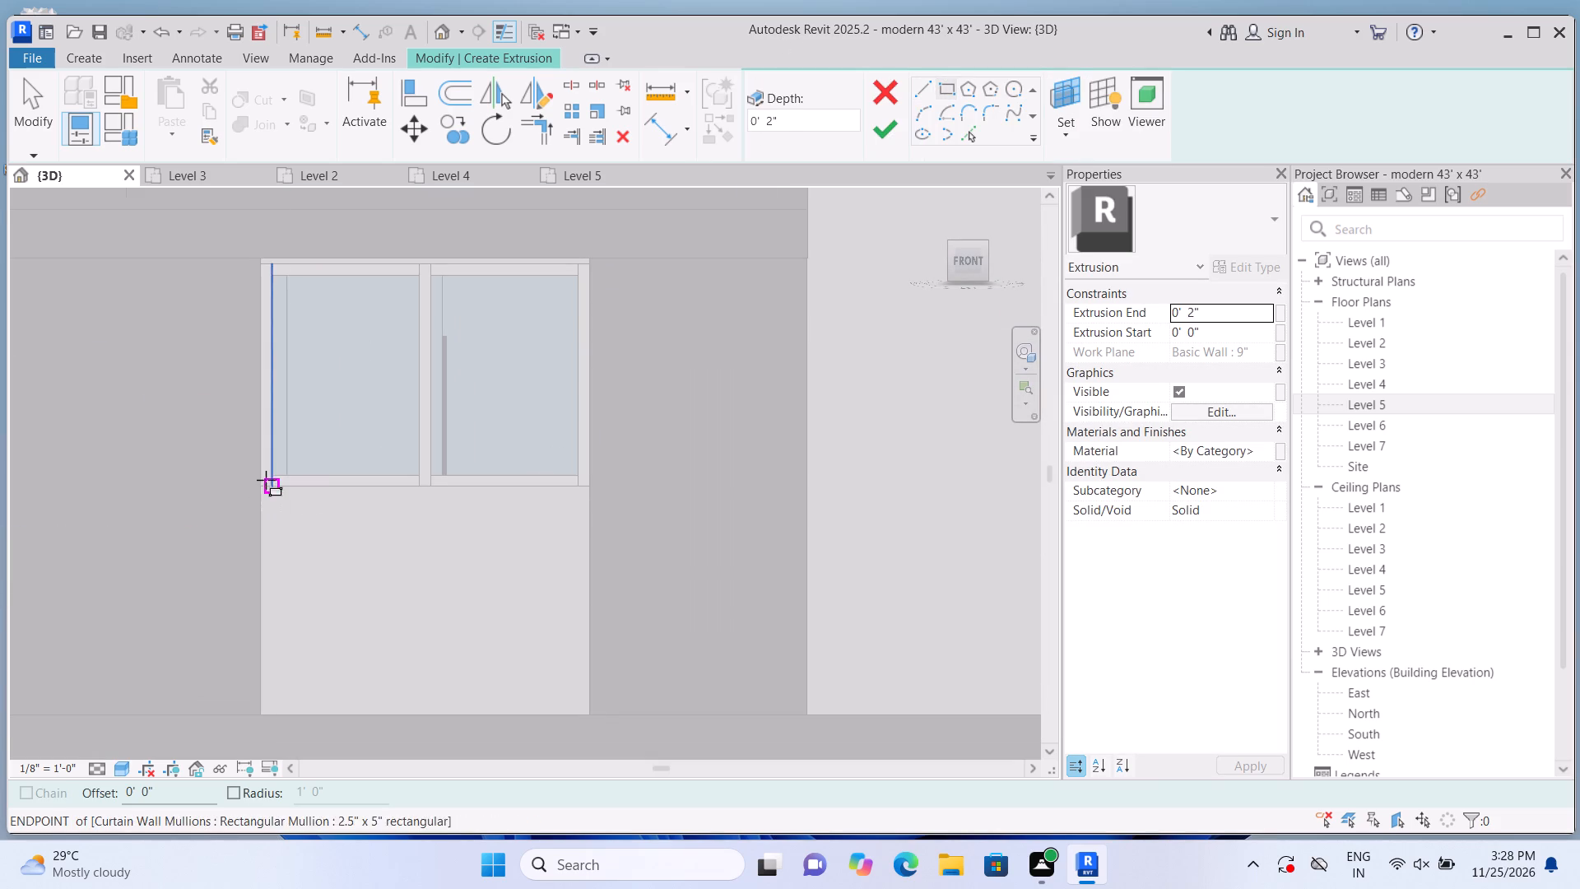
click(256, 483)
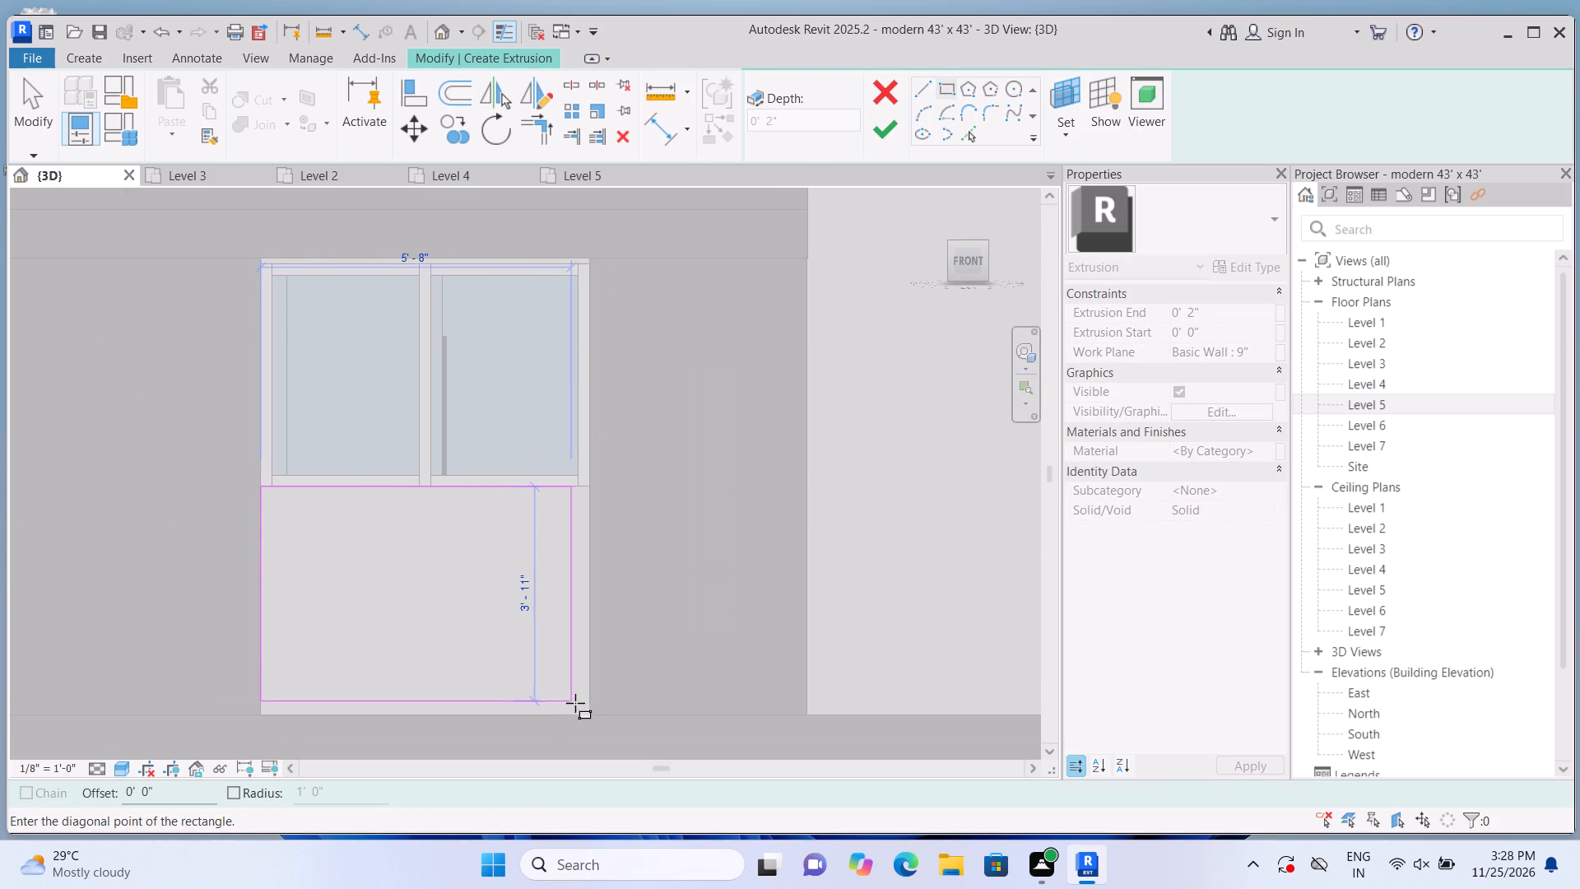
click(588, 716)
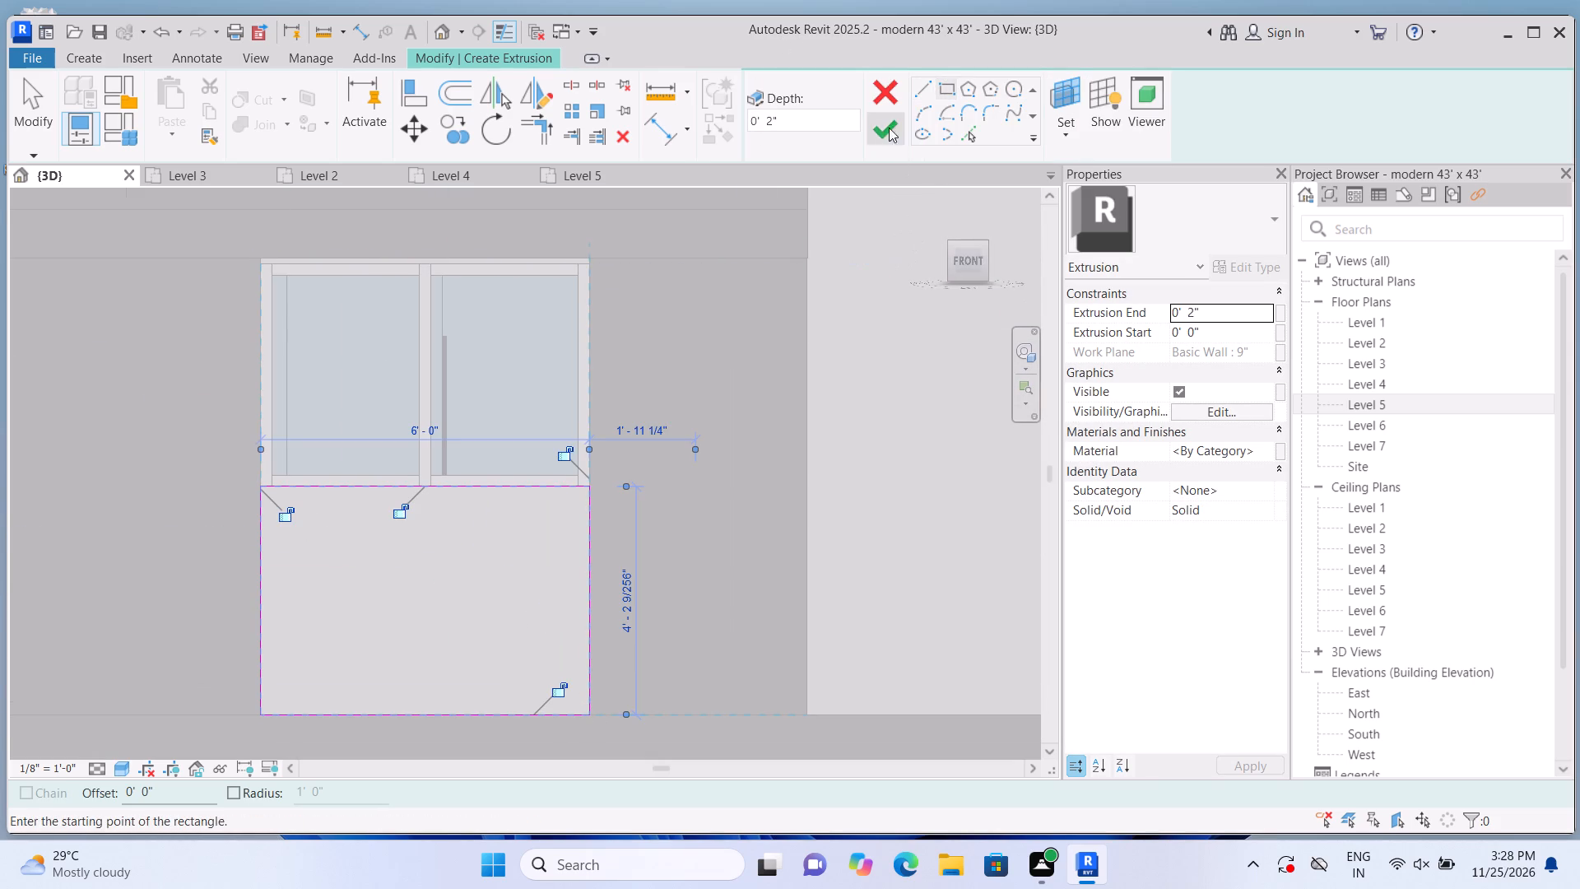
click(885, 118)
Join the geometry of the three ground-floor extrusions beside and below the window into one continuous surface.
click(288, 124)
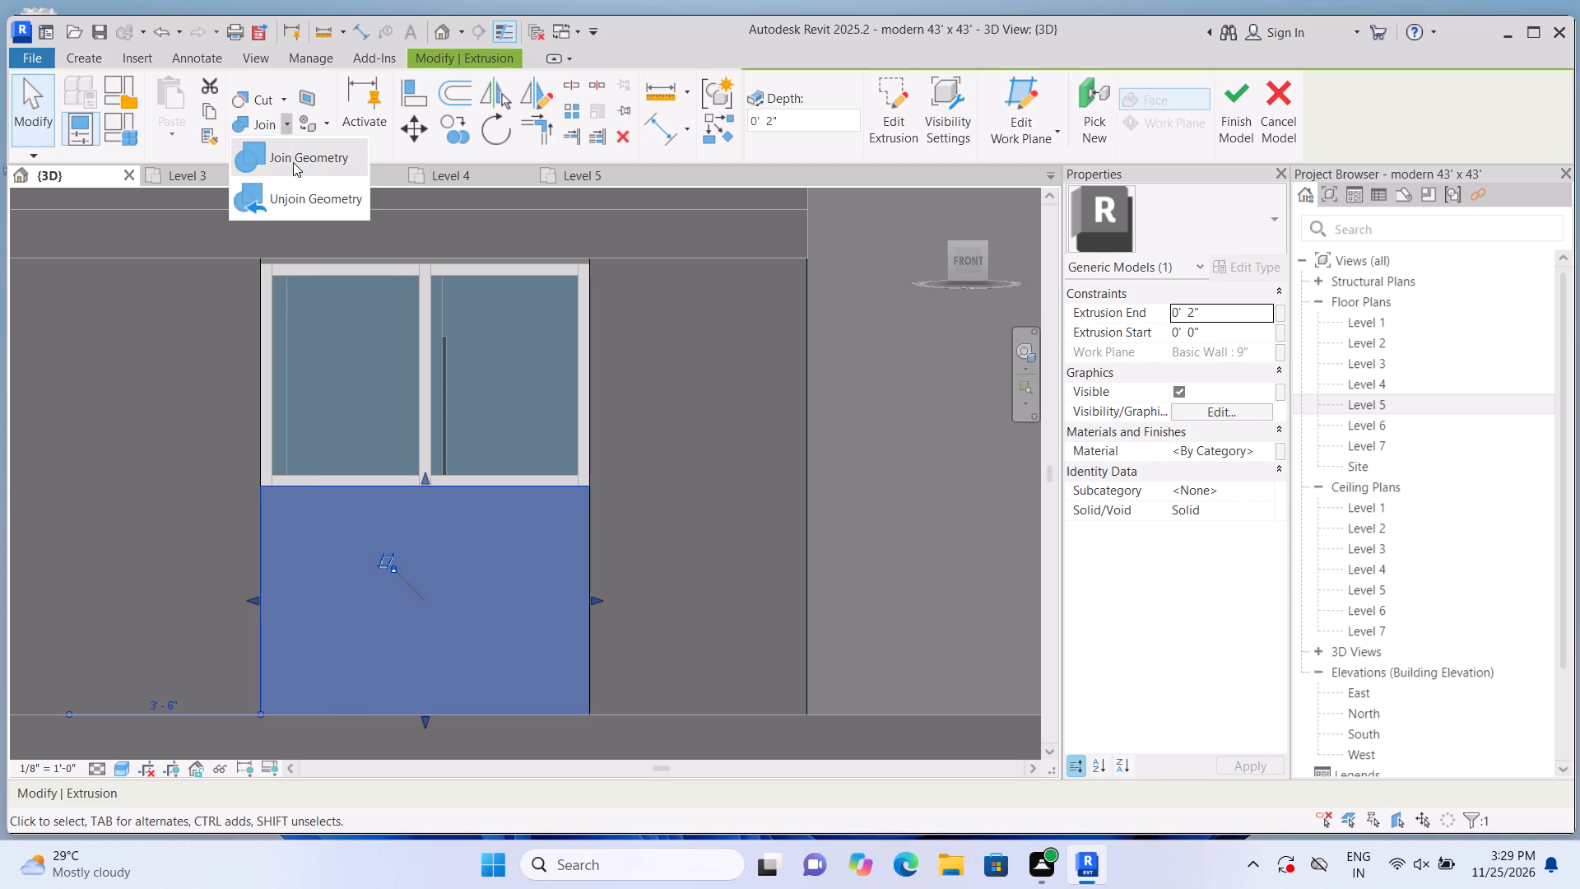
click(295, 162)
click(212, 542)
double_click(337, 583)
click(774, 565)
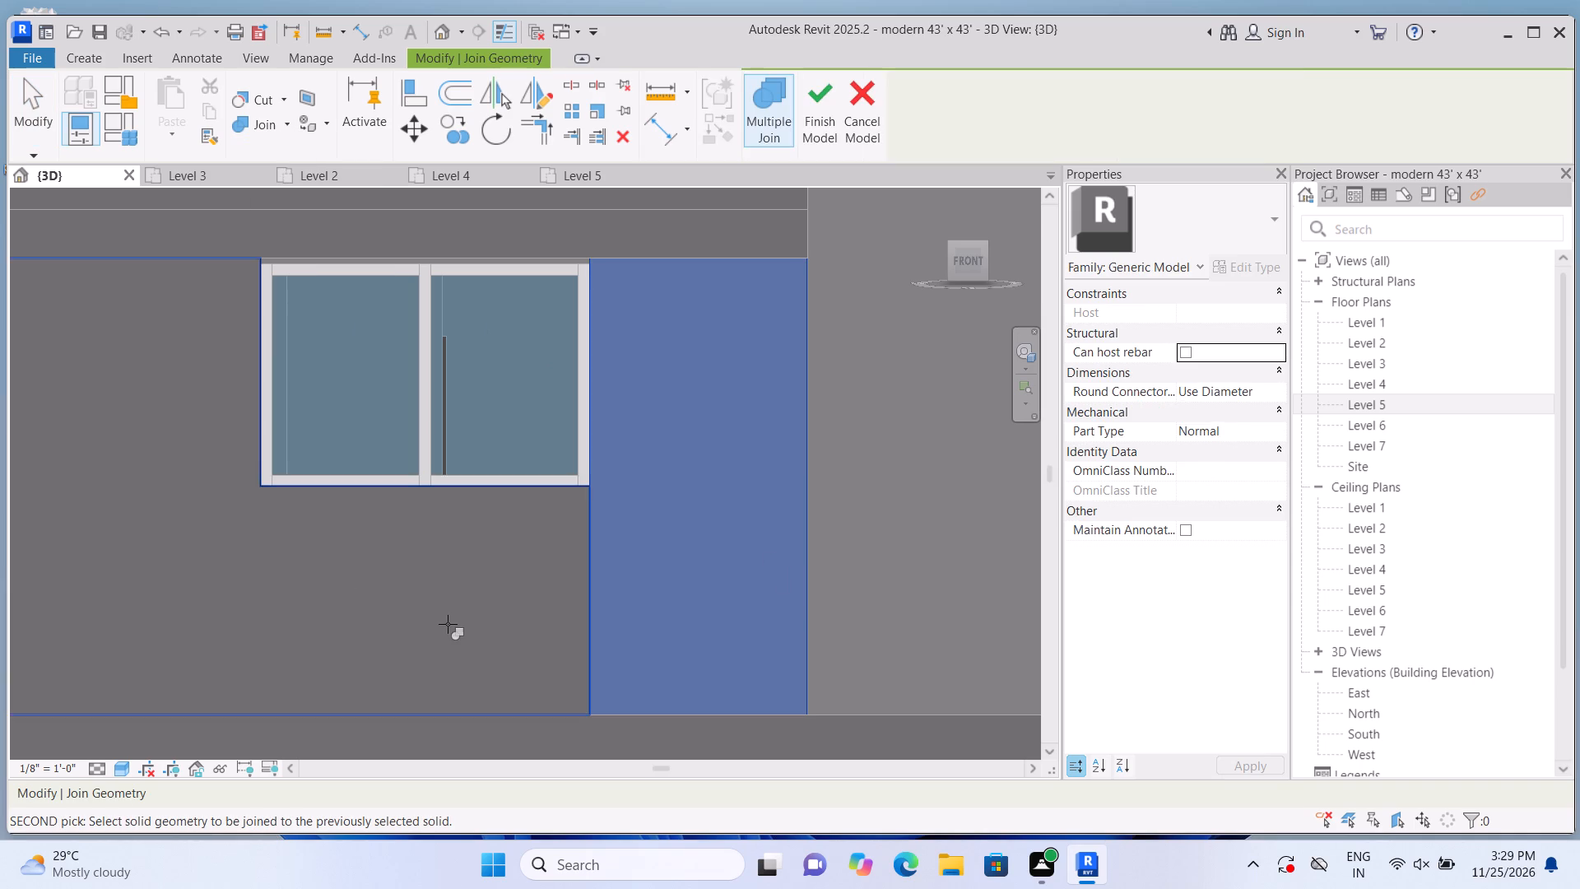
click(448, 624)
scroll(509, 577, down, 7)
key(Escape)
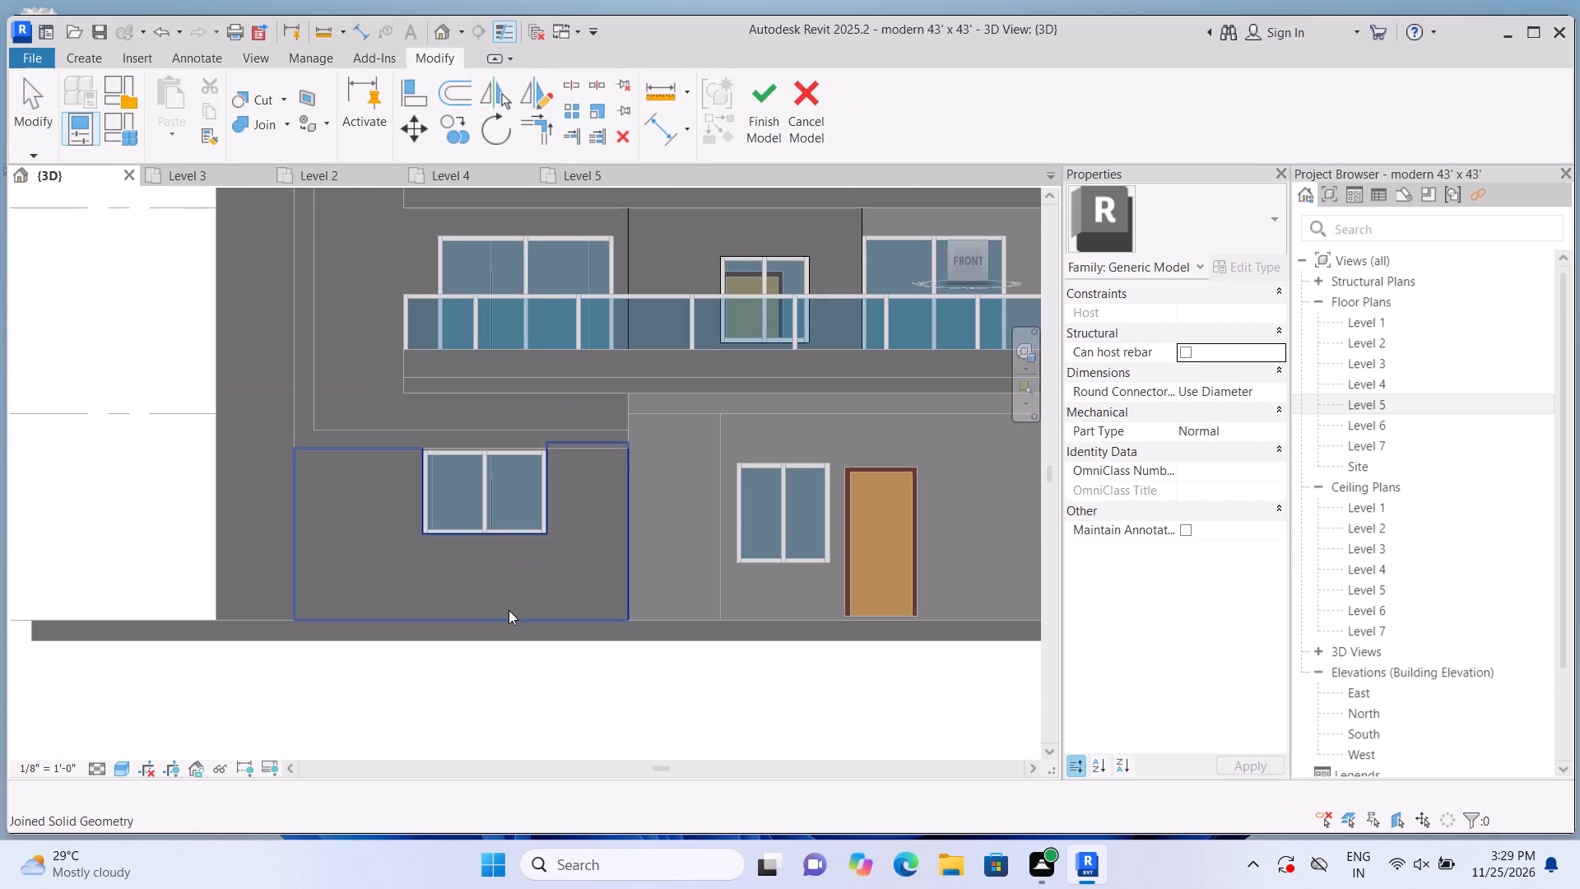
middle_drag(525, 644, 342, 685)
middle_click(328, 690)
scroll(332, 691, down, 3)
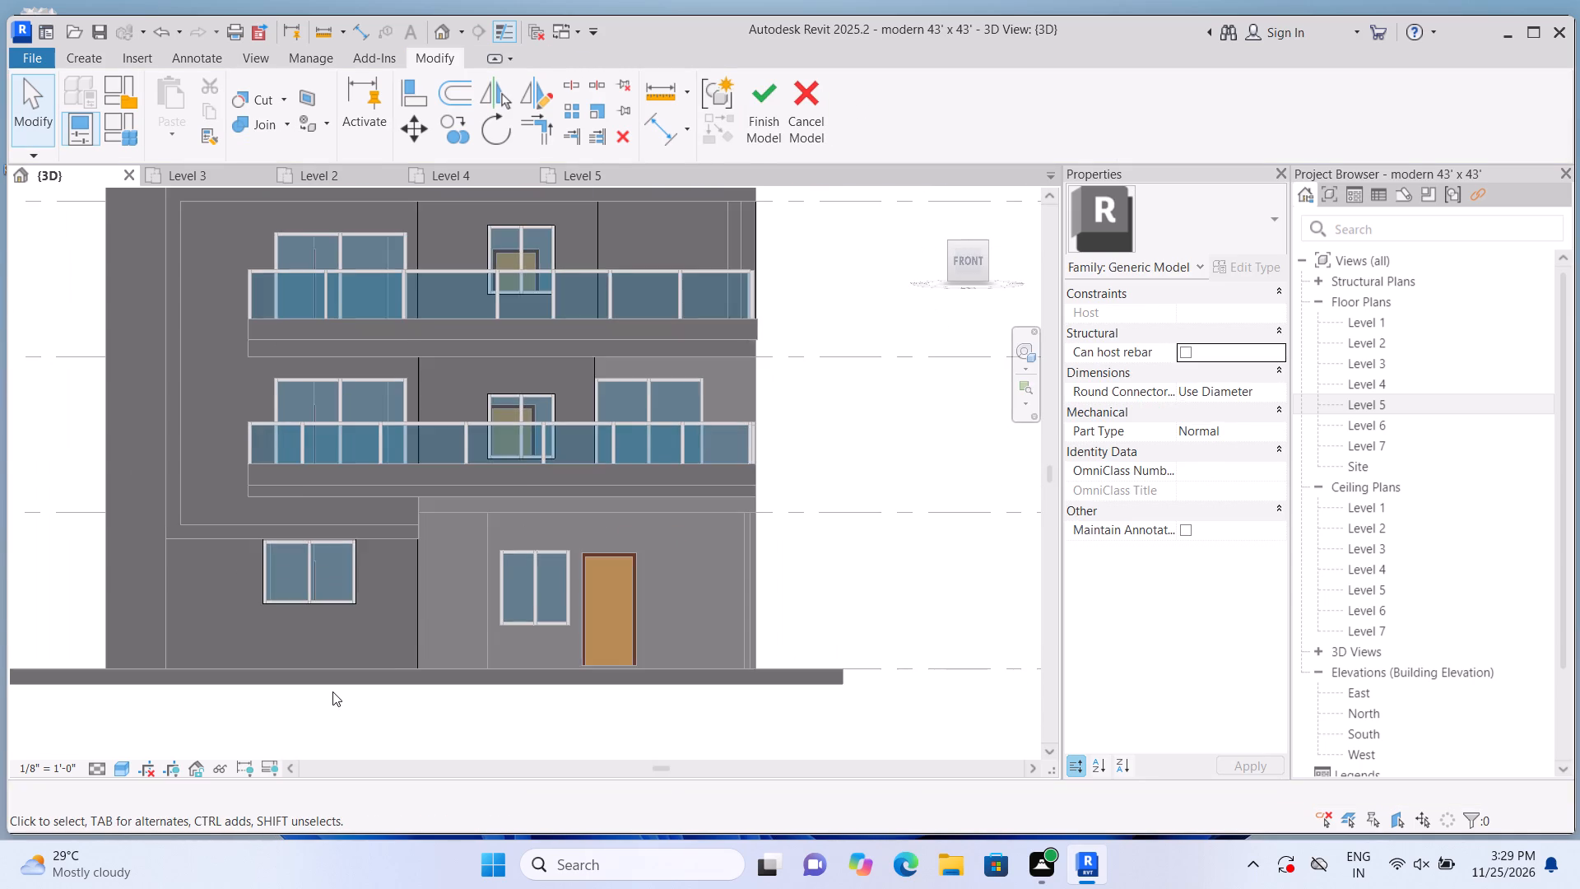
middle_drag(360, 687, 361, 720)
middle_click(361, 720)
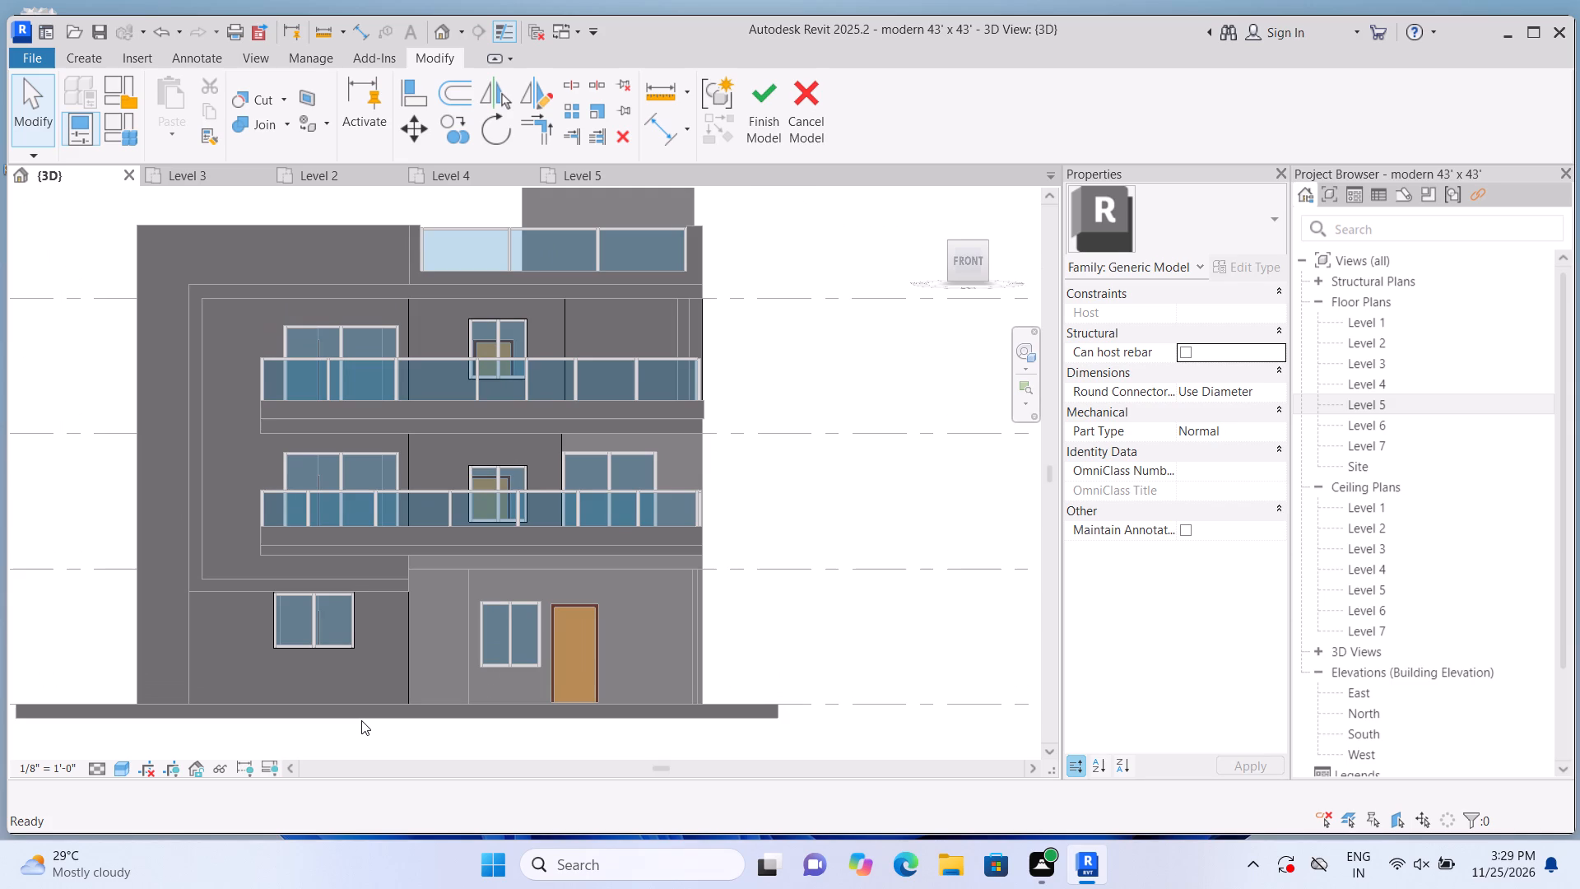
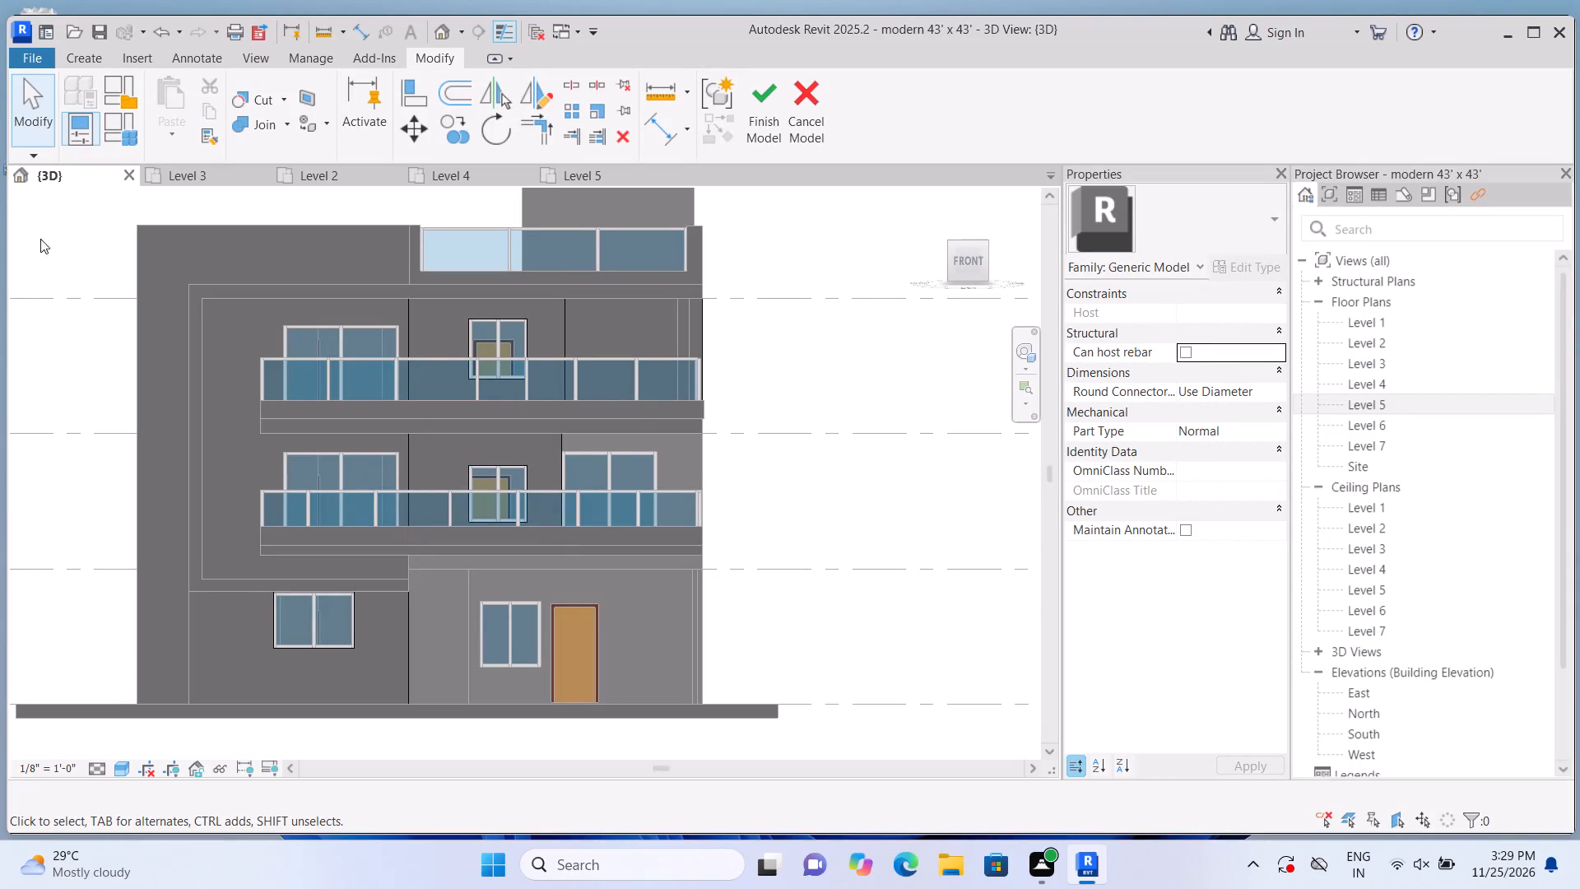
Extrude a rectangle about 1'-4" high 2" deep on the middle-floor 9" wall, from above the 7'-0" wide window to the wall's outer corner.
click(88, 49)
click(88, 57)
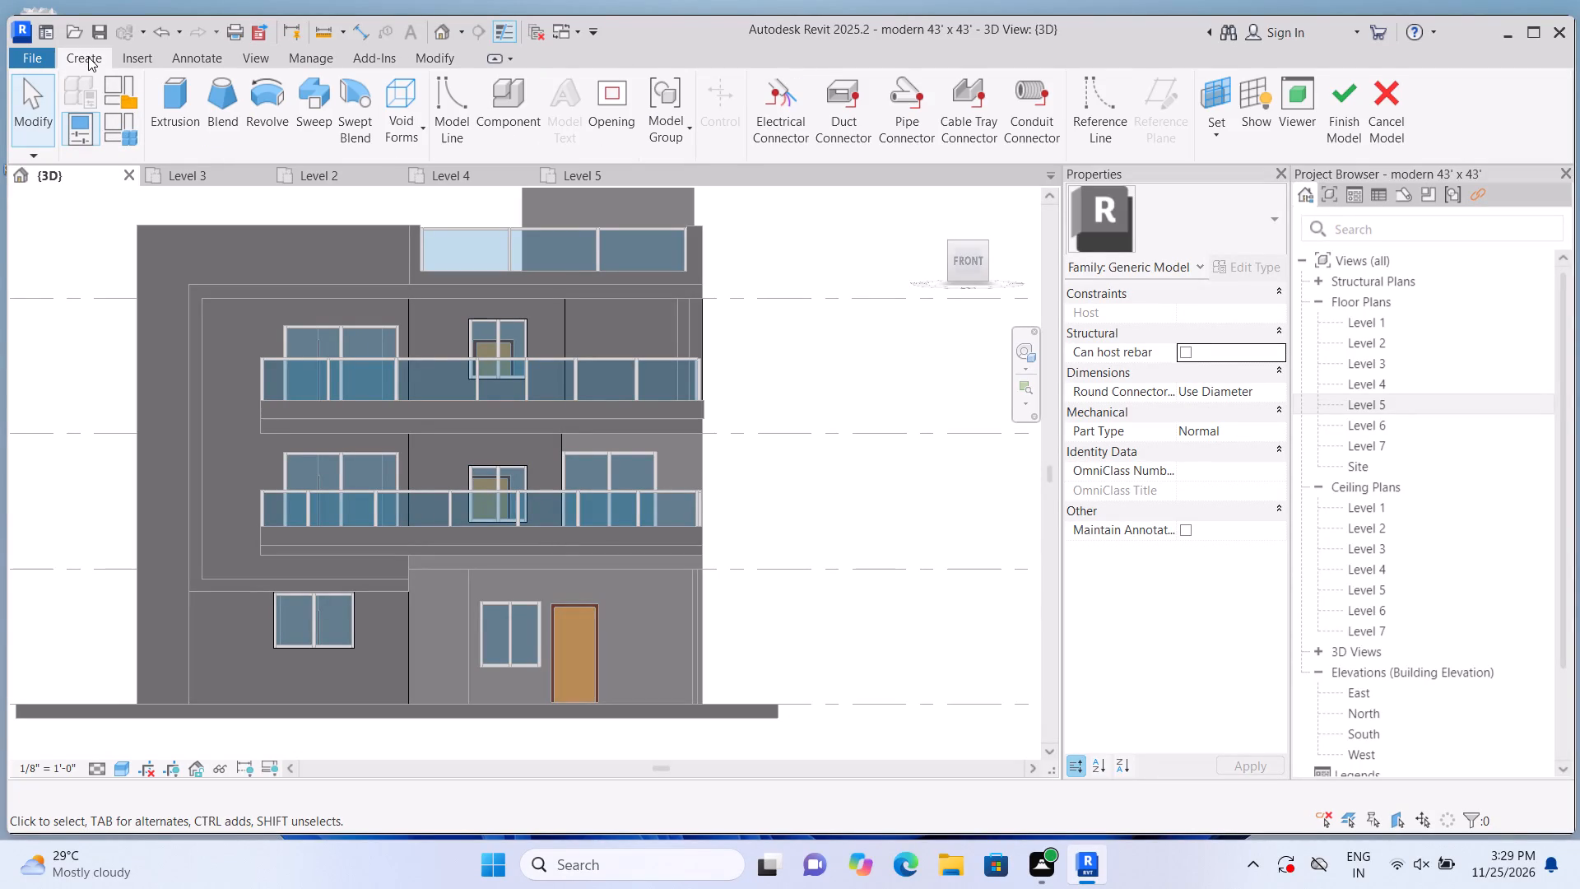
click(171, 120)
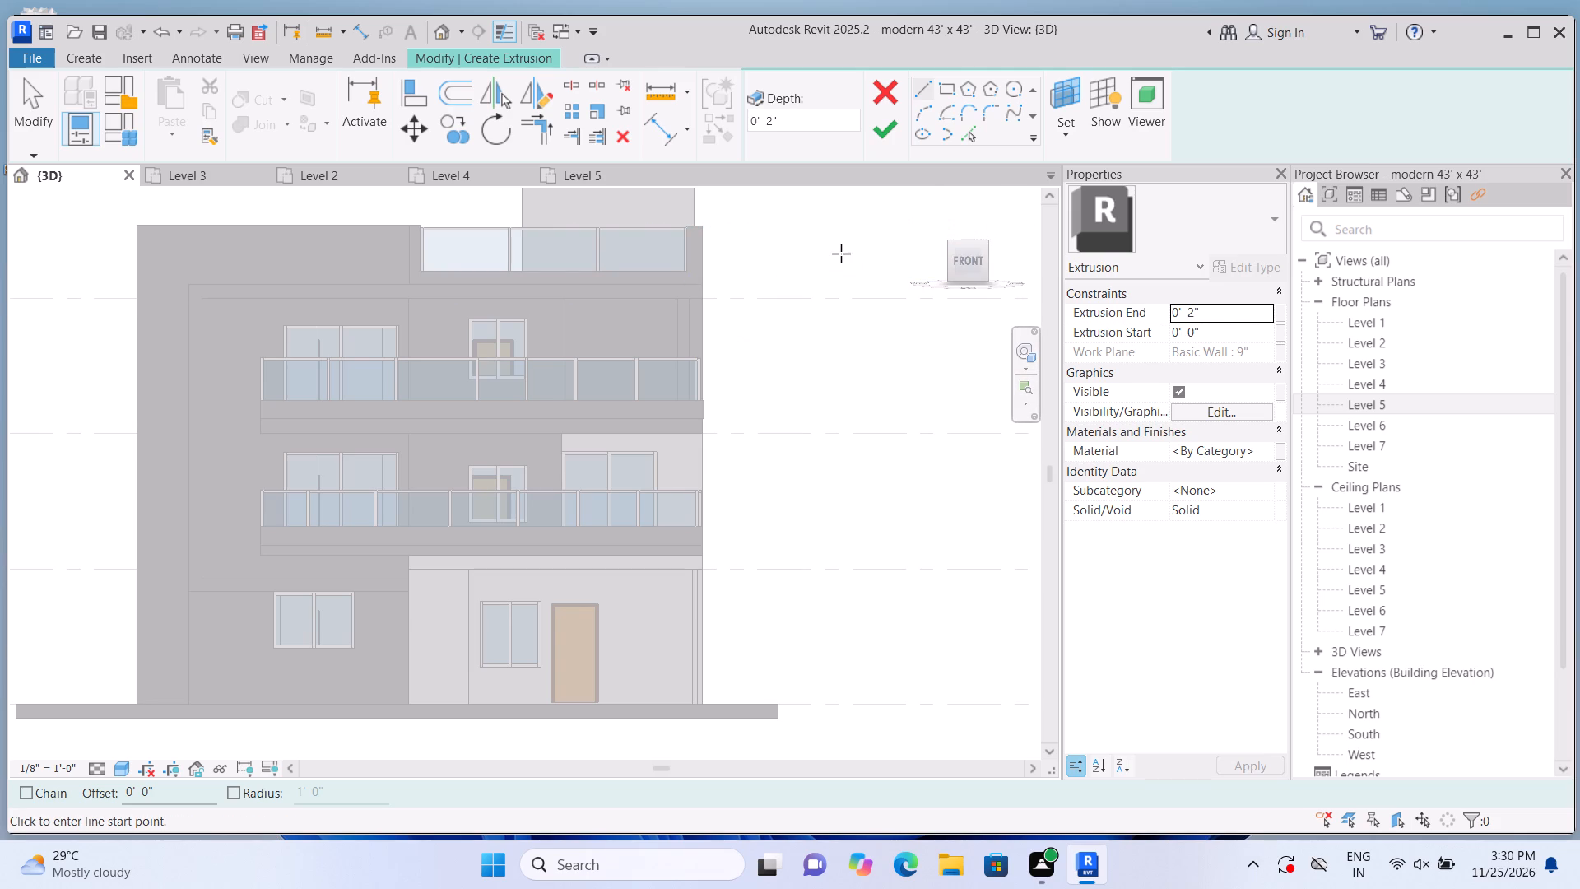
click(1061, 136)
click(1083, 199)
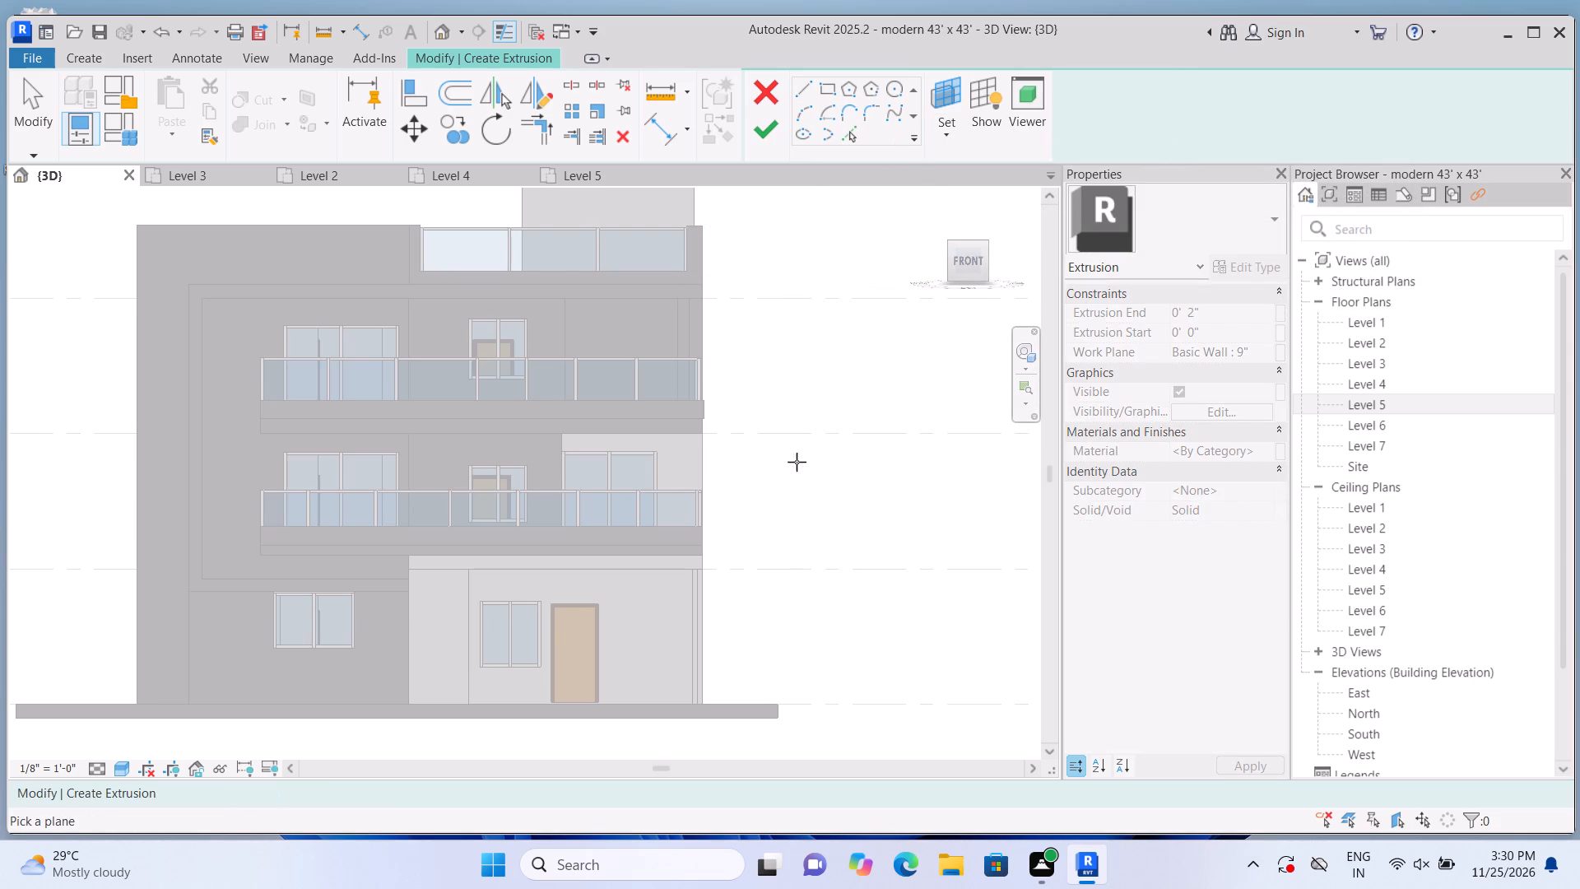
scroll(606, 470, up, 2)
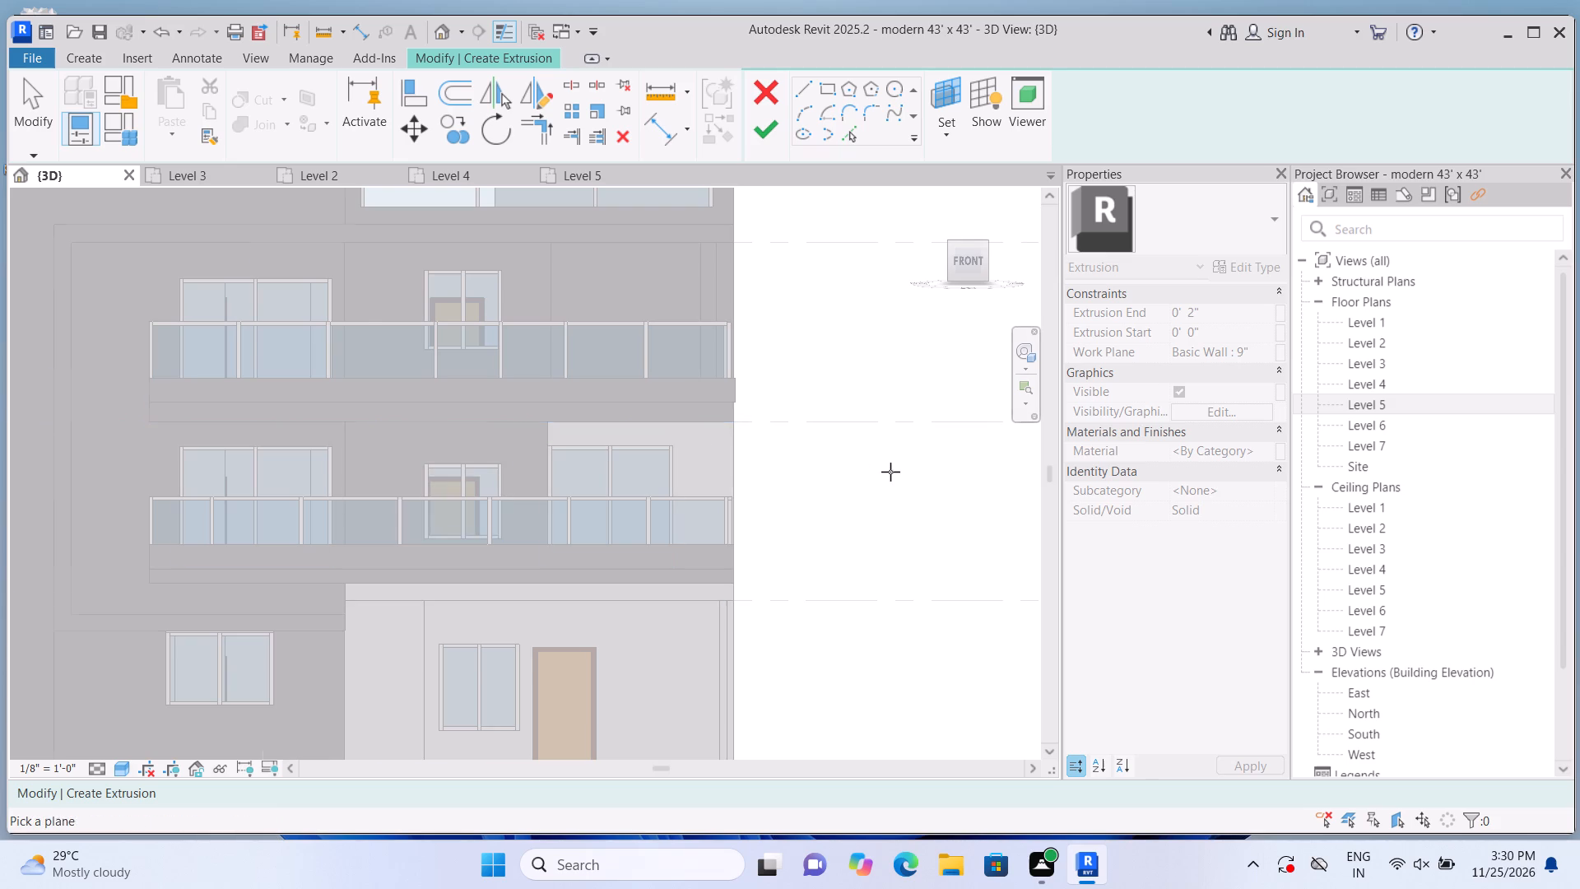
scroll(890, 472, up, 1)
scroll(393, 466, up, 4)
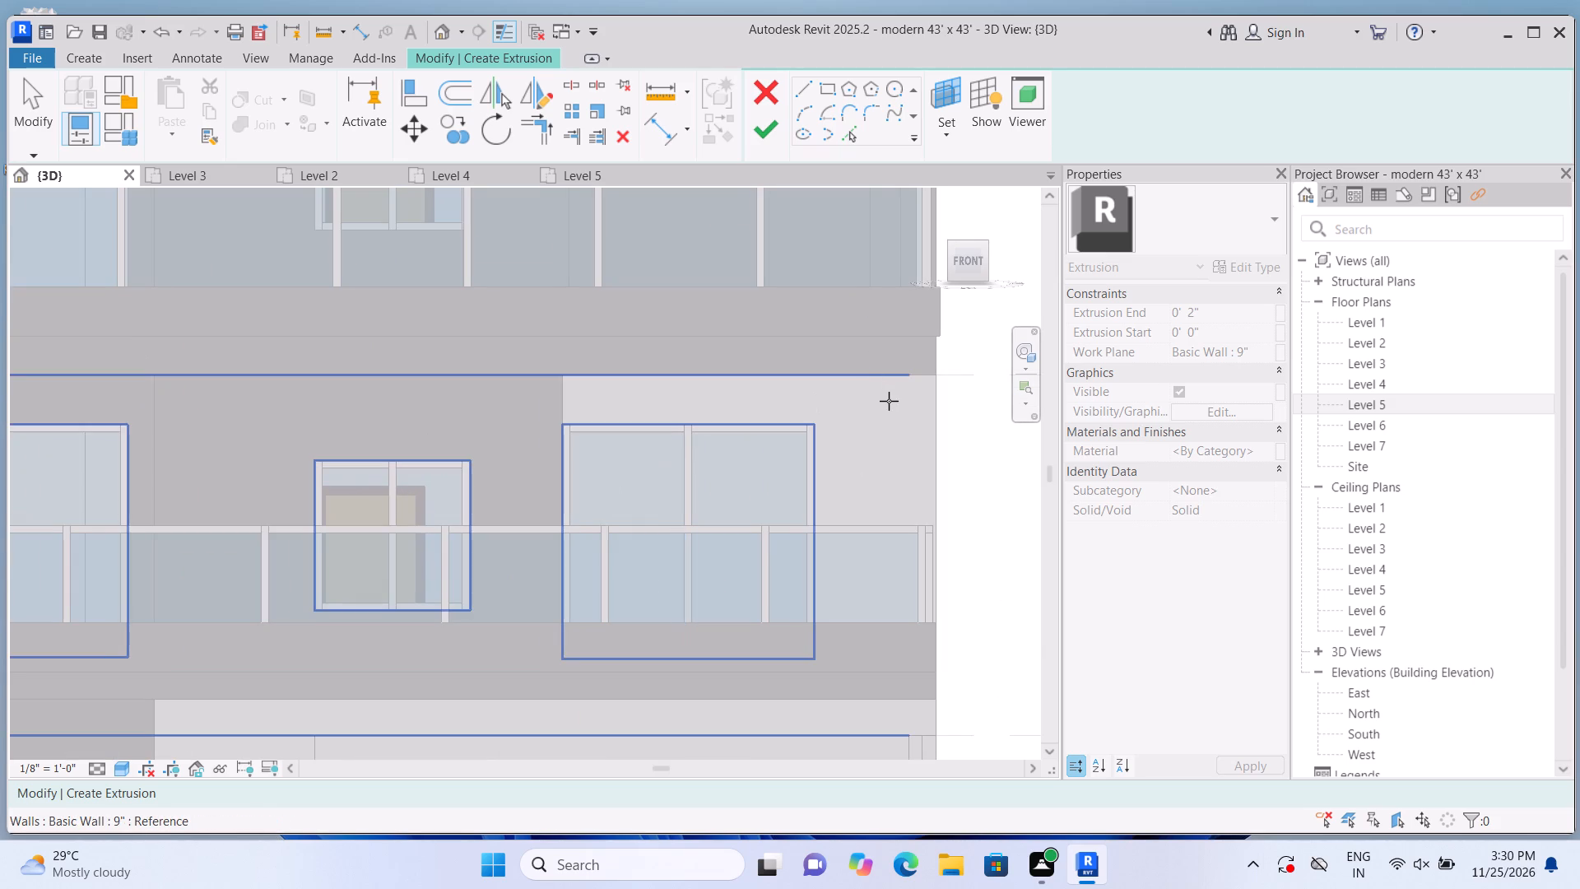
double_click(889, 401)
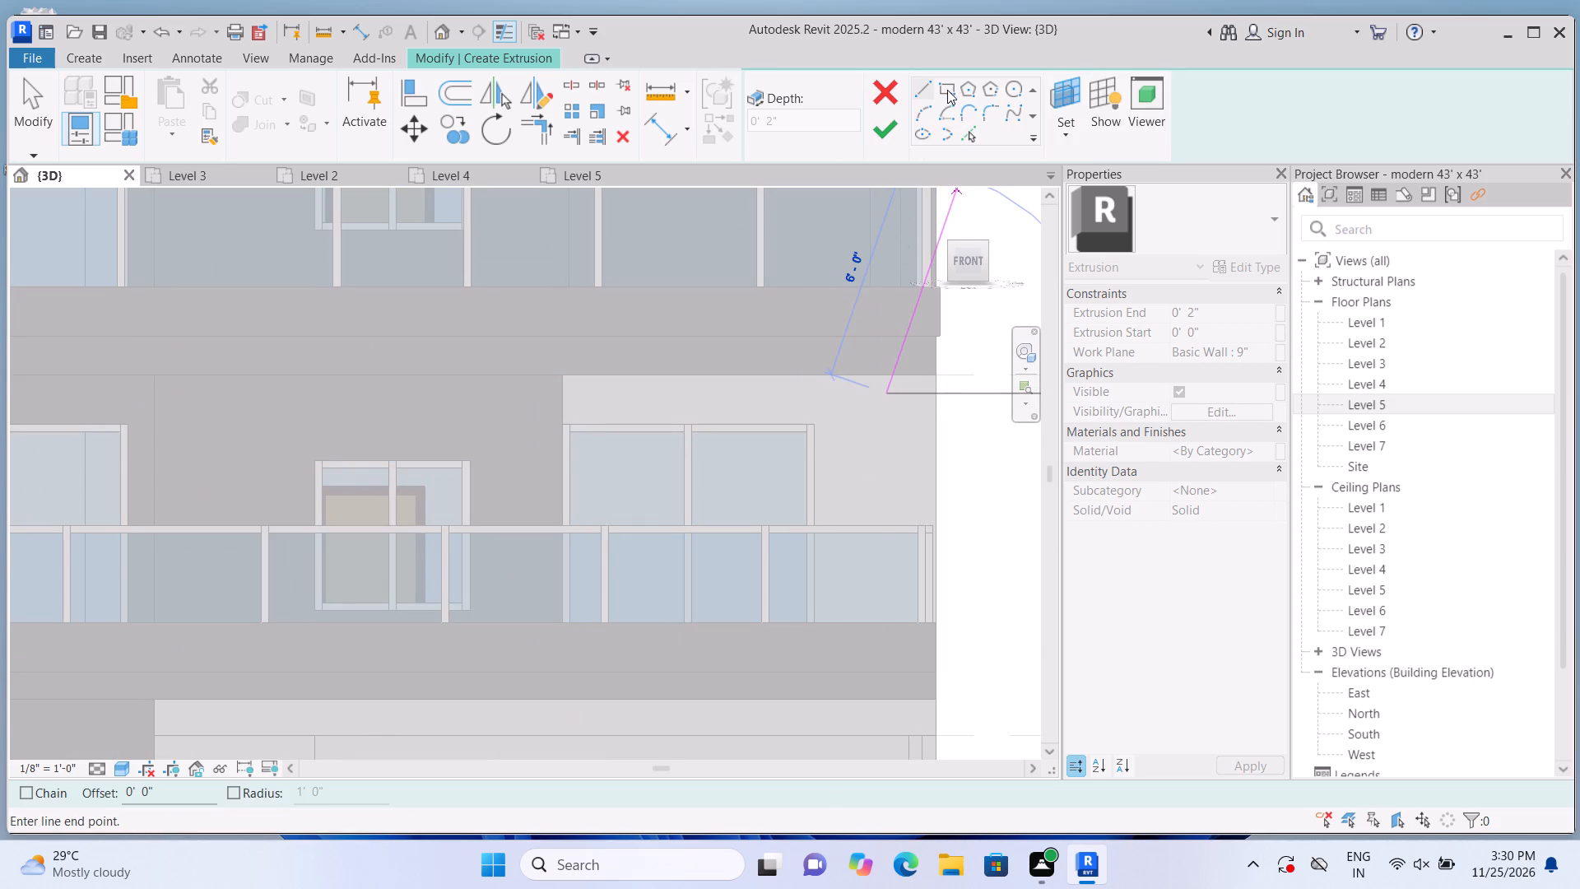
click(947, 90)
scroll(593, 472, up, 3)
click(548, 333)
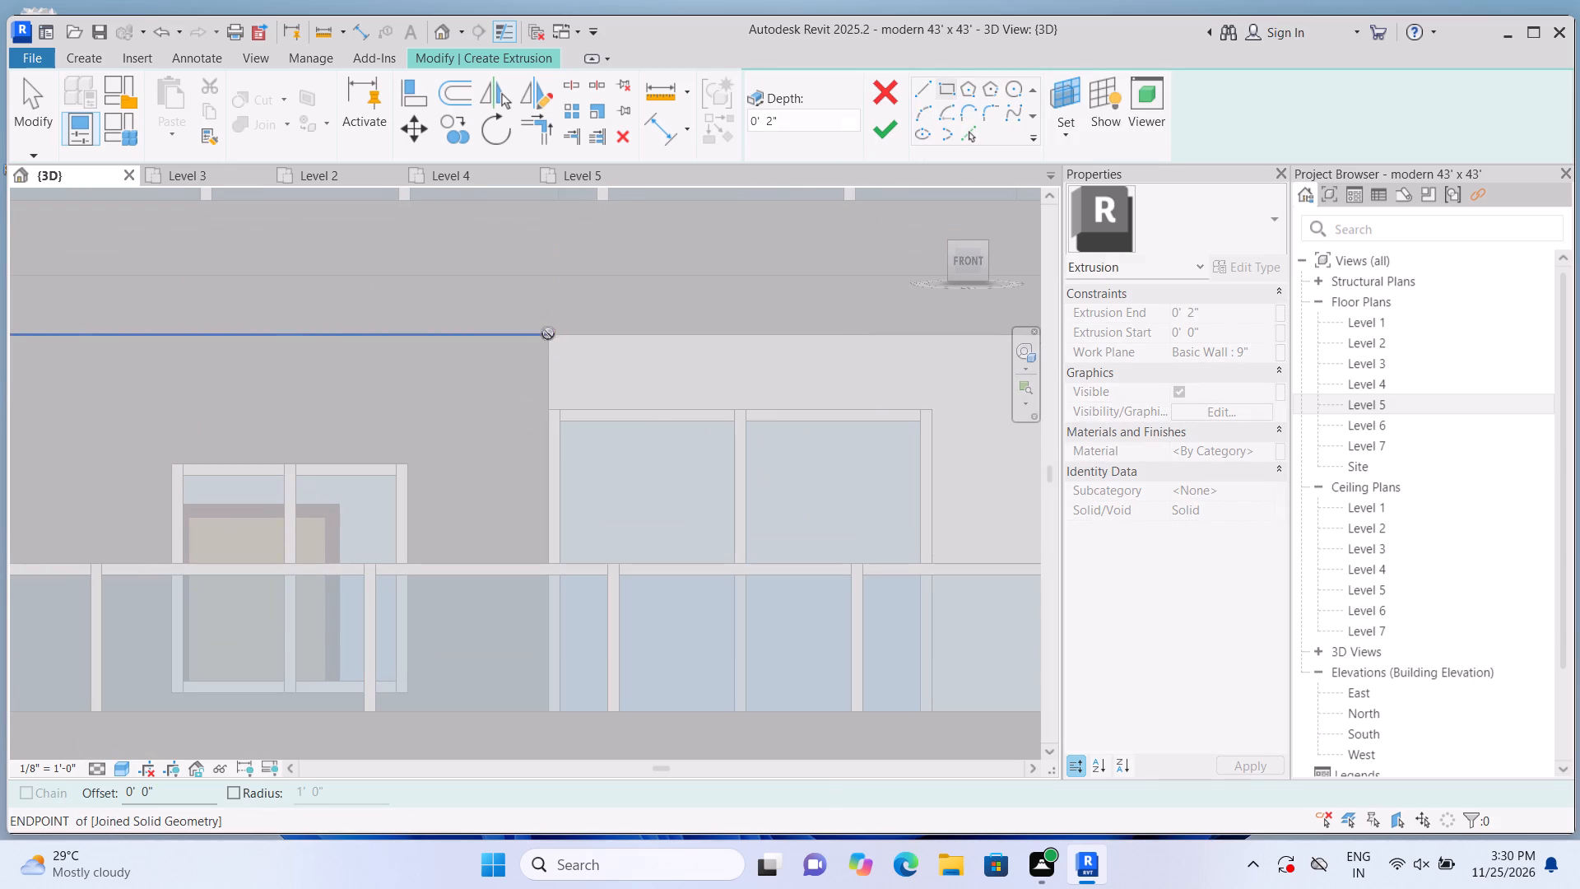
scroll(660, 416, down, 4)
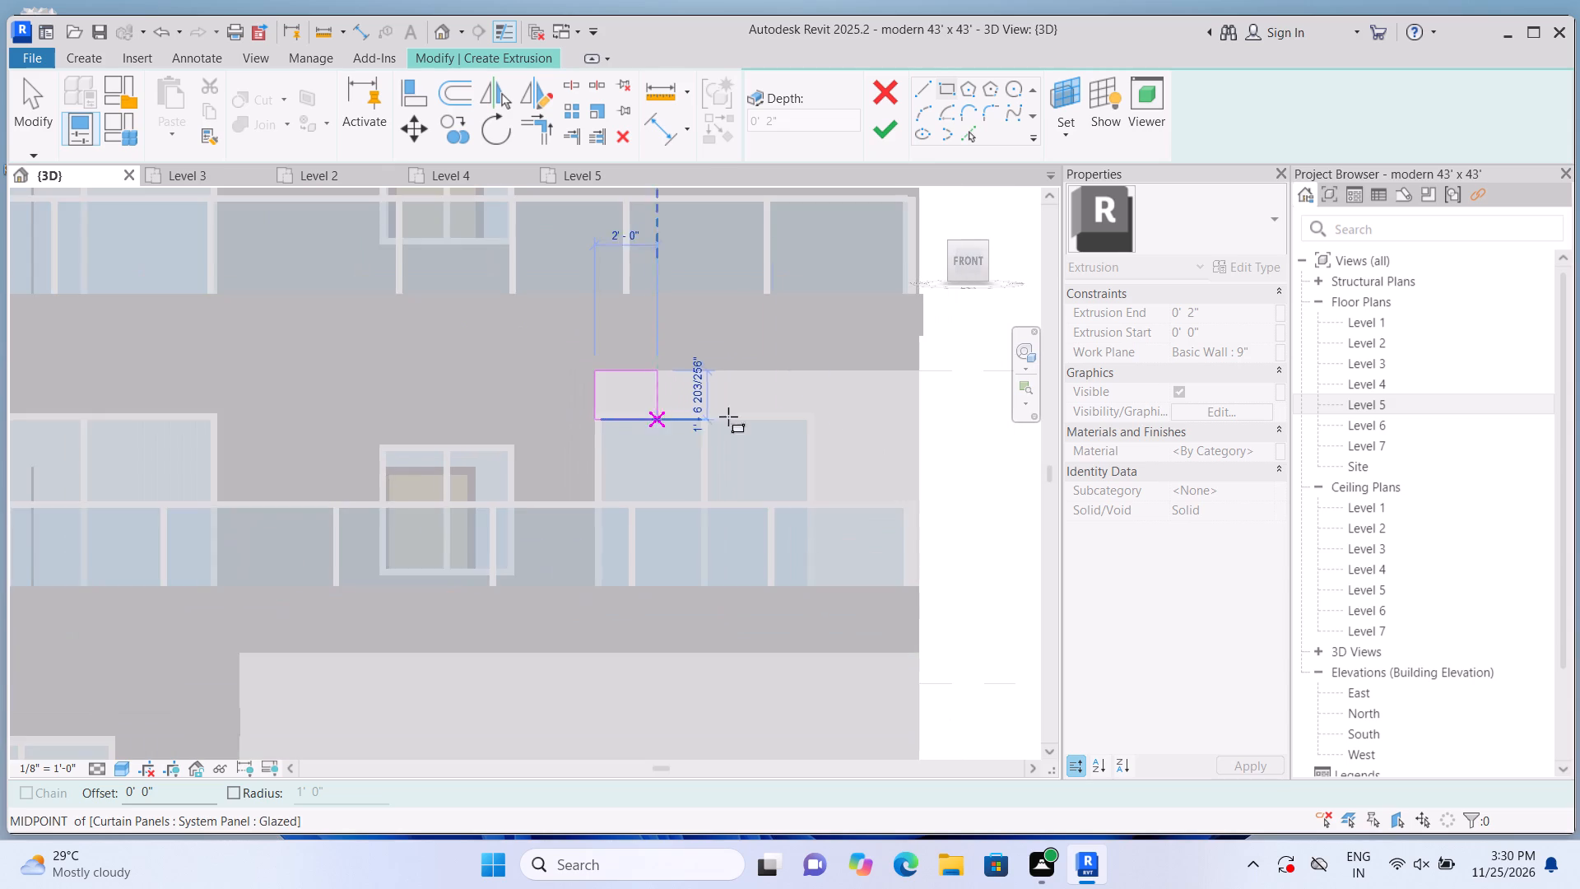
scroll(877, 435, up, 3)
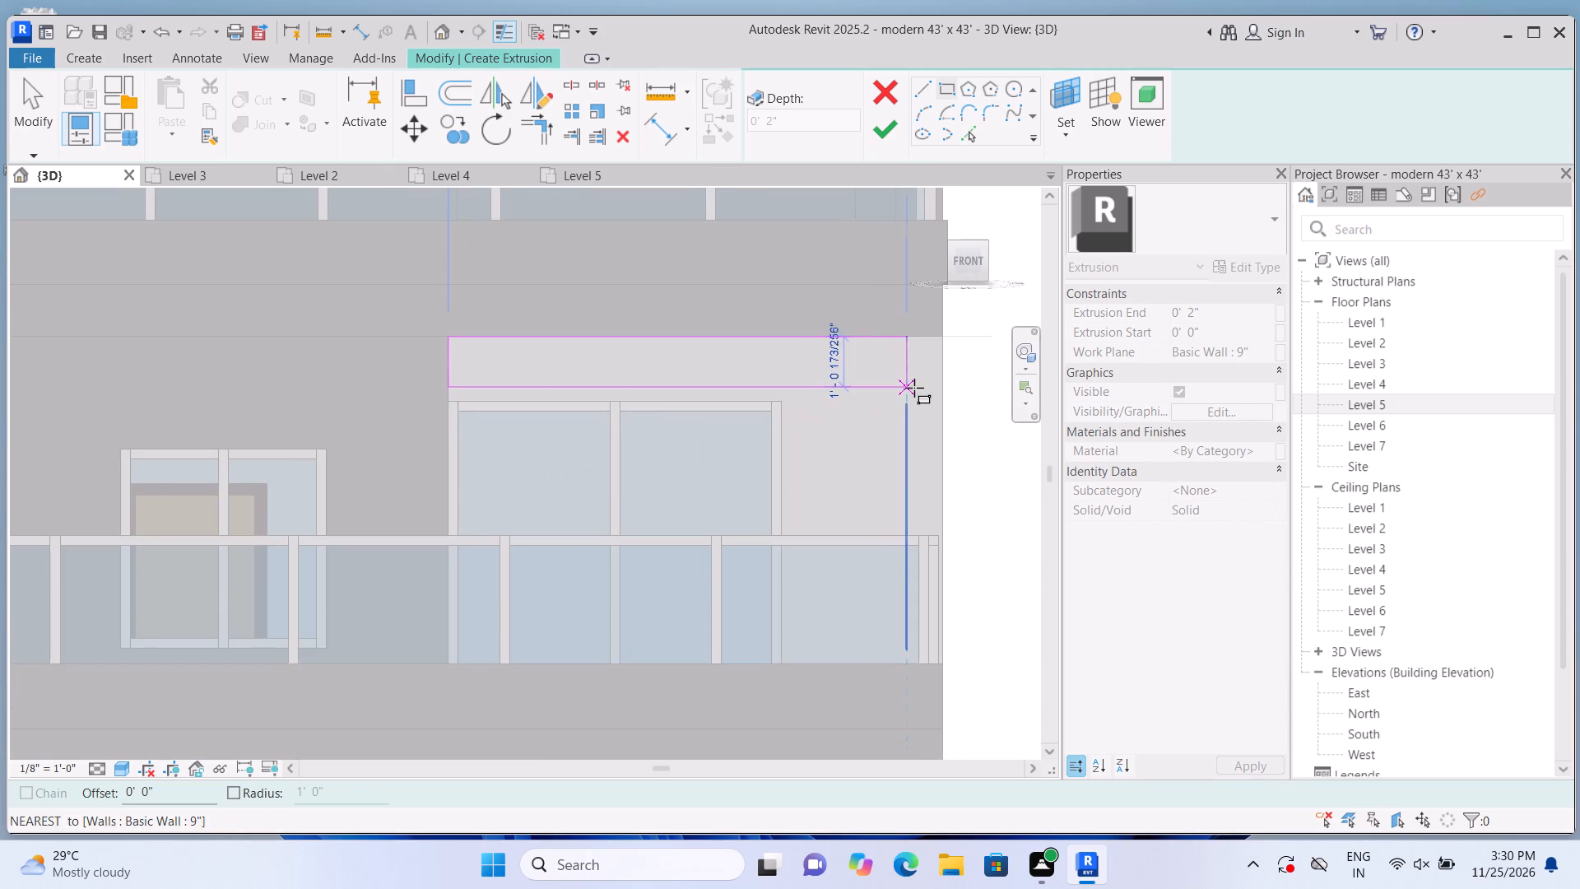
scroll(914, 389, up, 3)
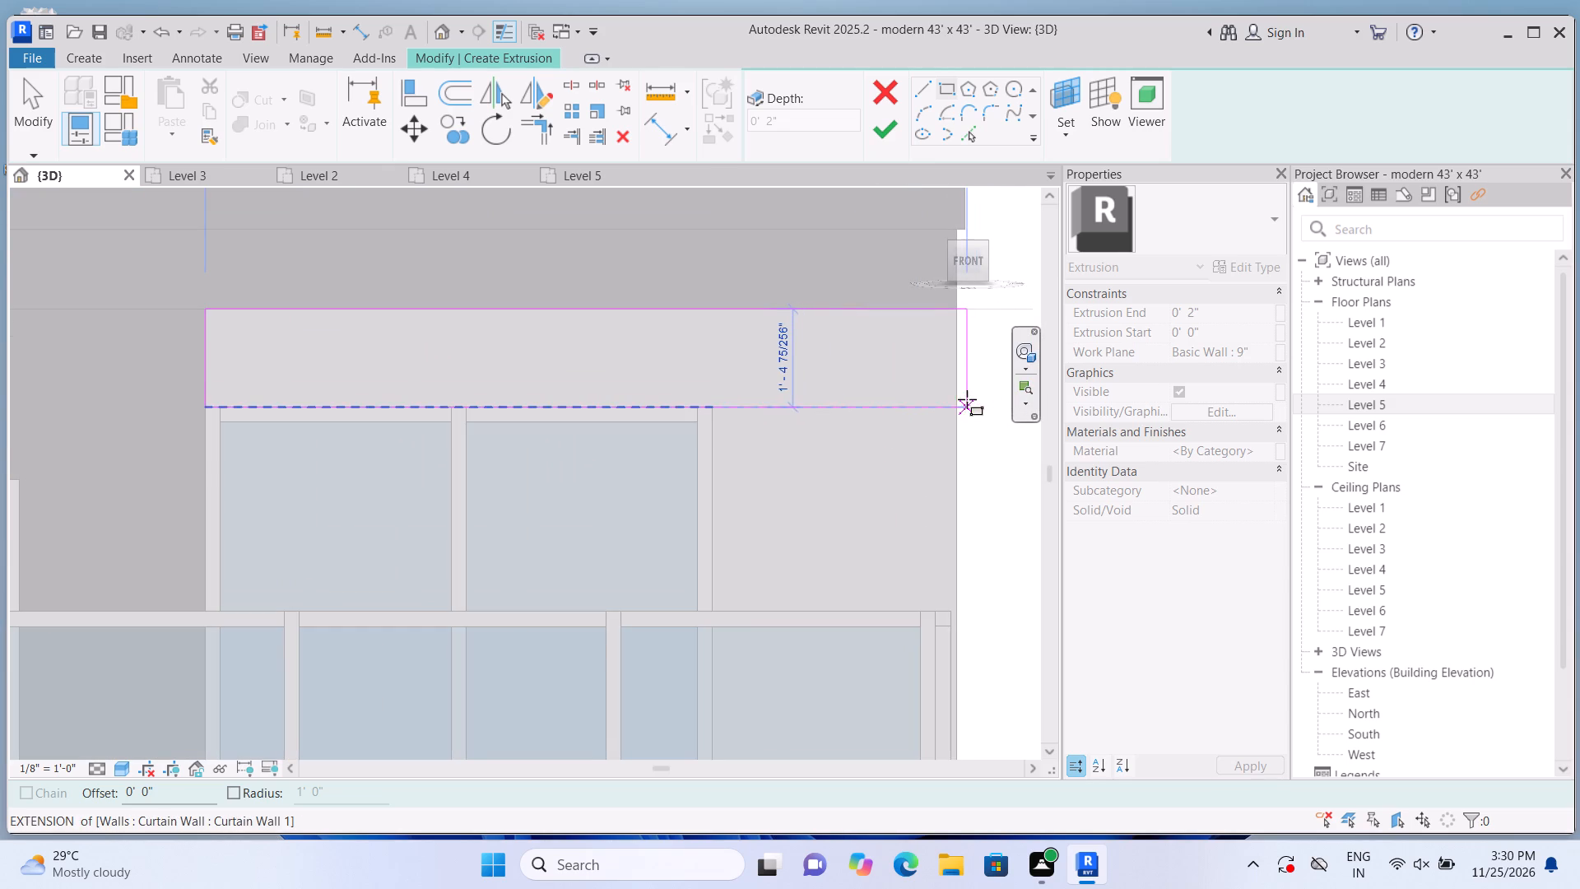
double_click(958, 400)
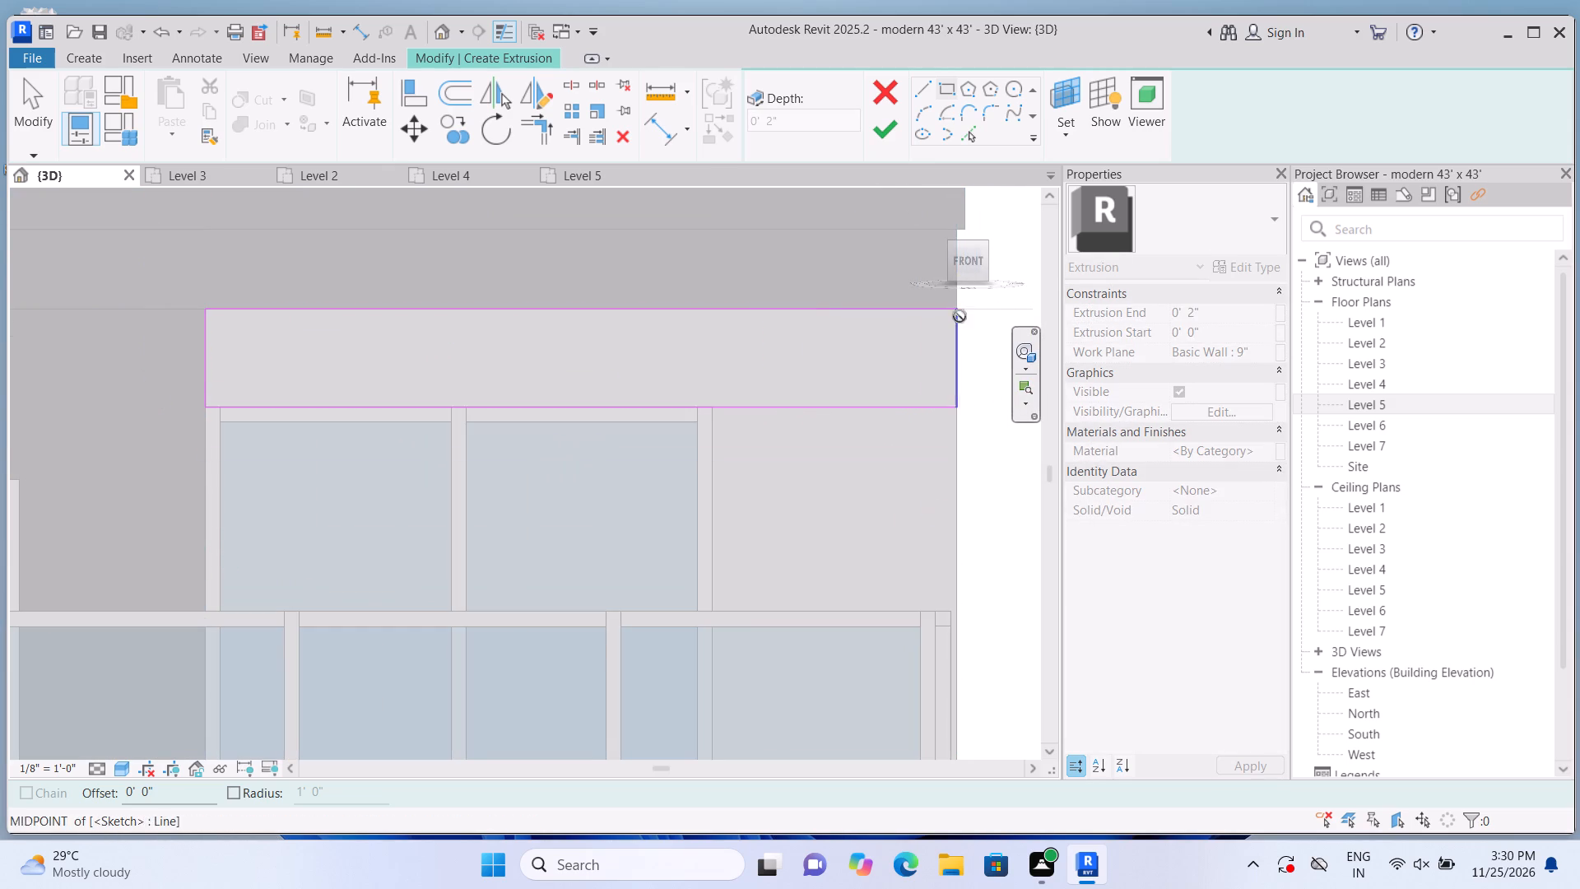
click(886, 132)
scroll(849, 231, down, 2)
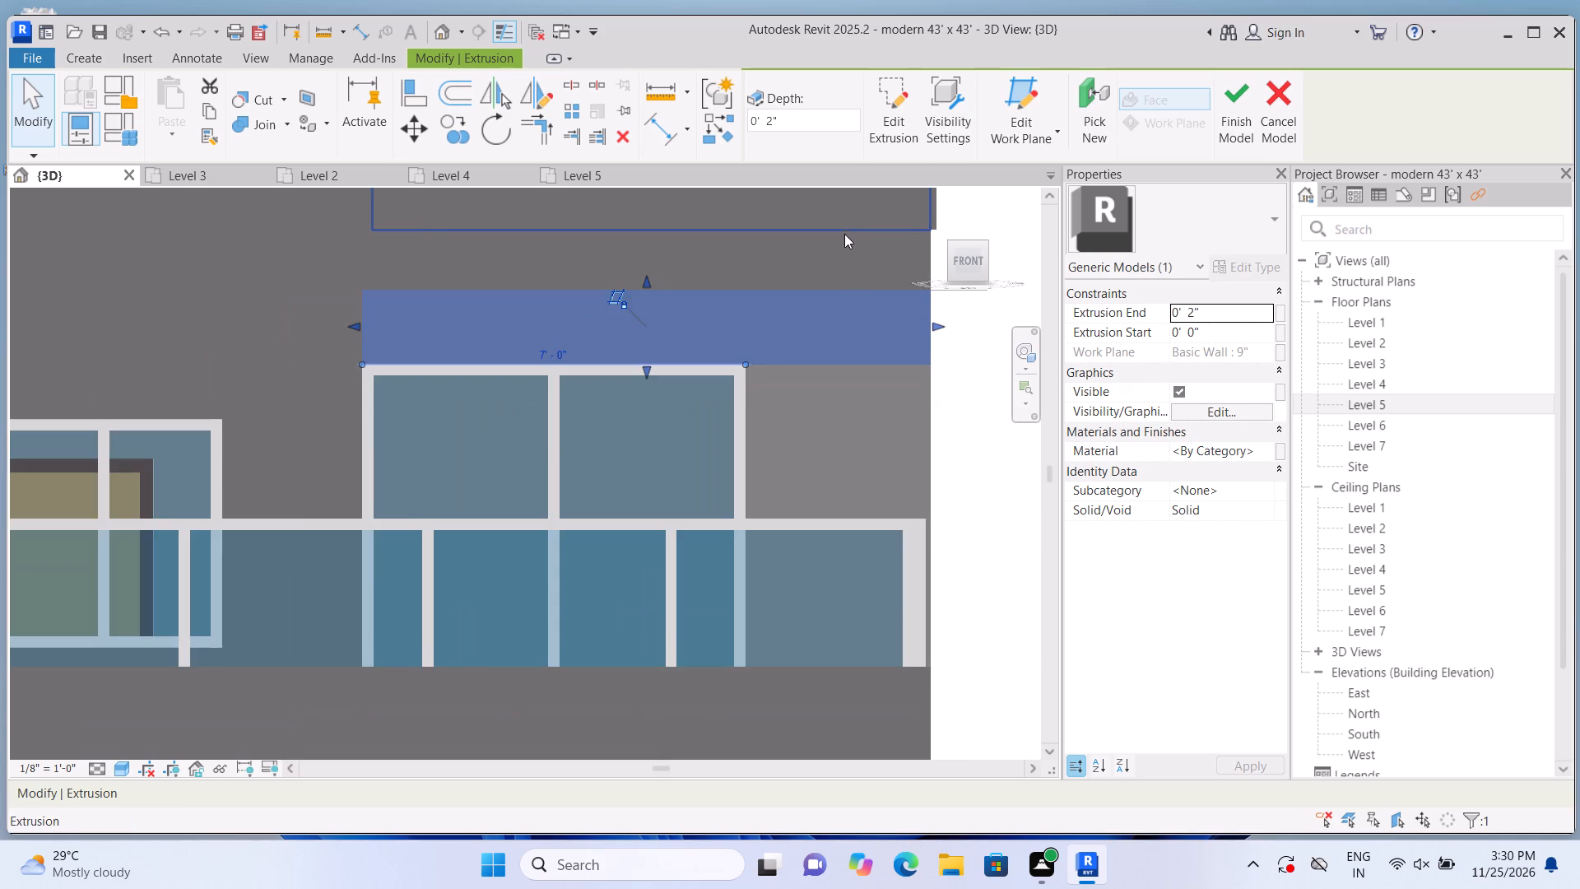
scroll(844, 234, down, 1)
click(974, 412)
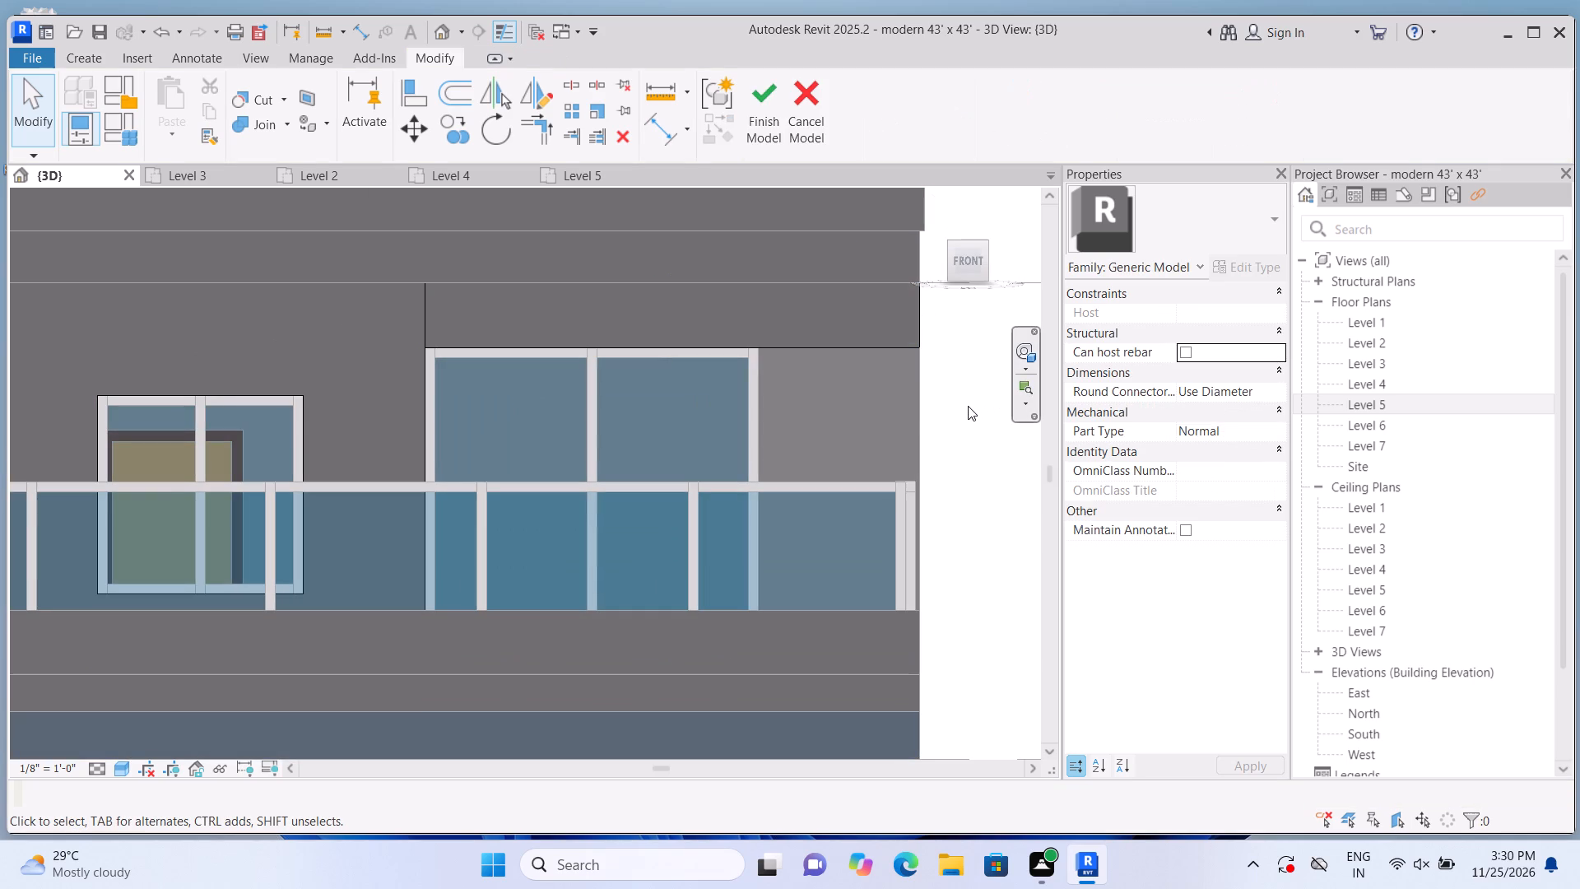
Extrude a rectangle about 3'-1" by 6'-10" 2" deep on the 9" wall beside the middle-floor 7'-0" wide window, directly below the upper strip.
double_click(79, 53)
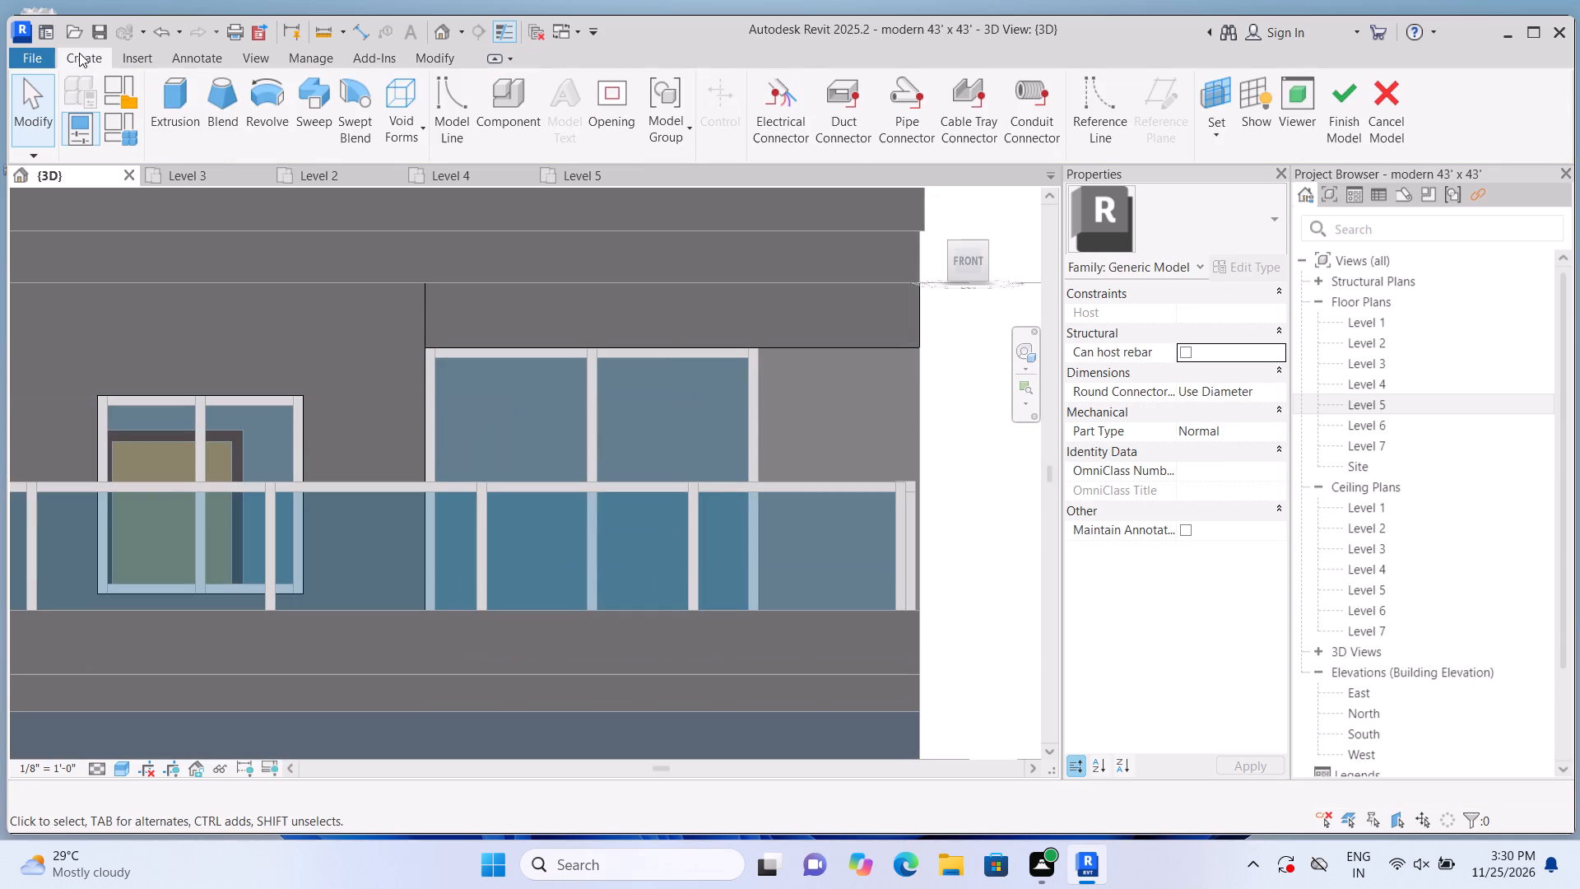
click(160, 90)
click(1058, 146)
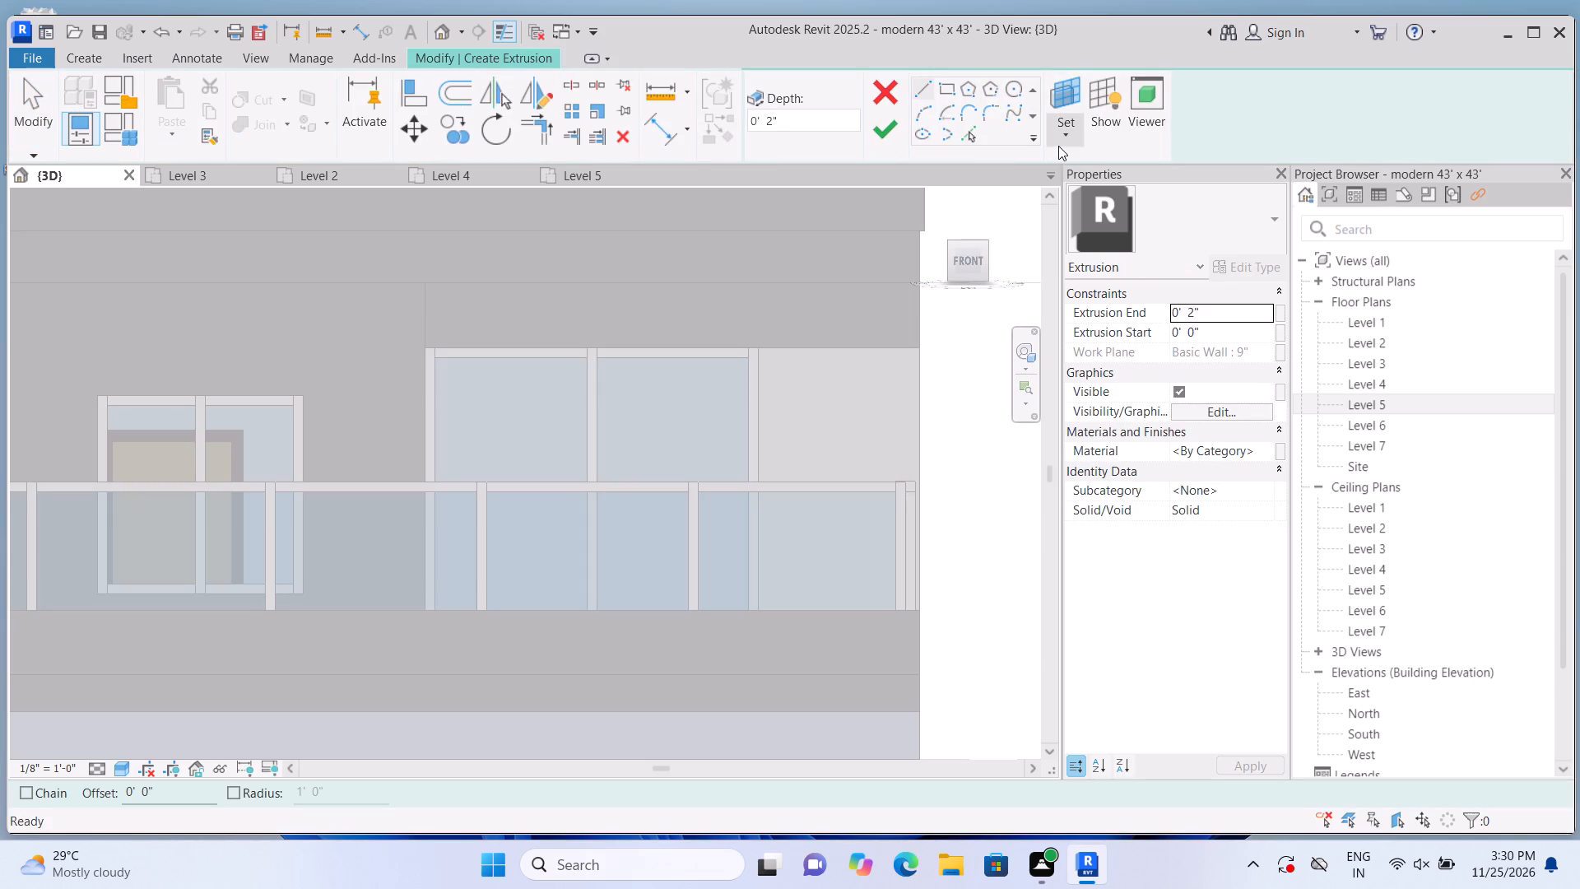
click(1076, 205)
click(778, 383)
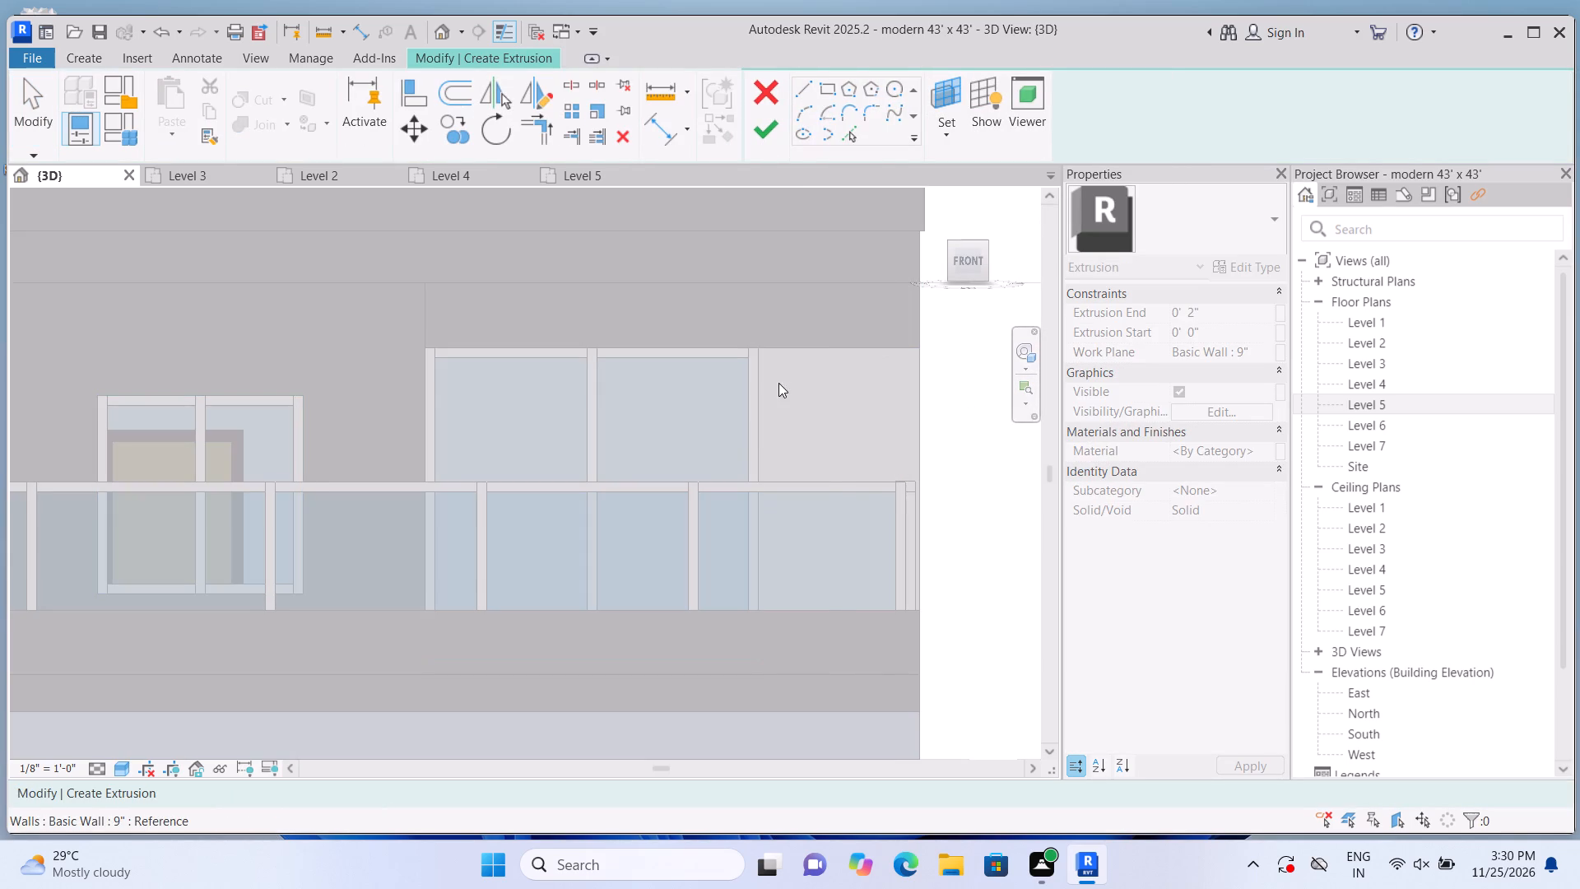
click(948, 91)
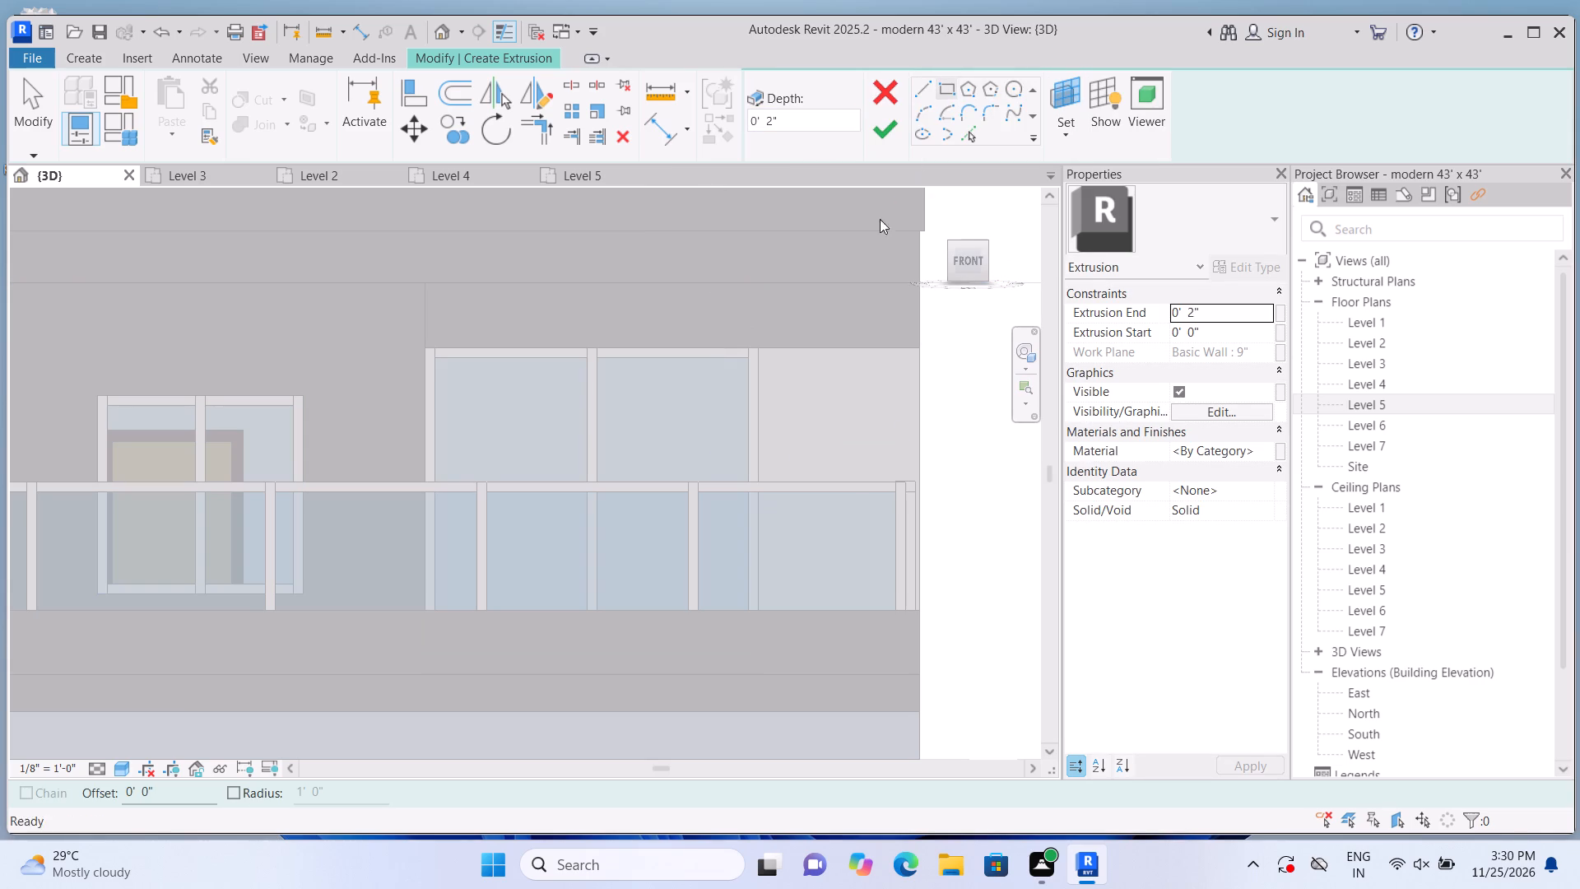
click(760, 355)
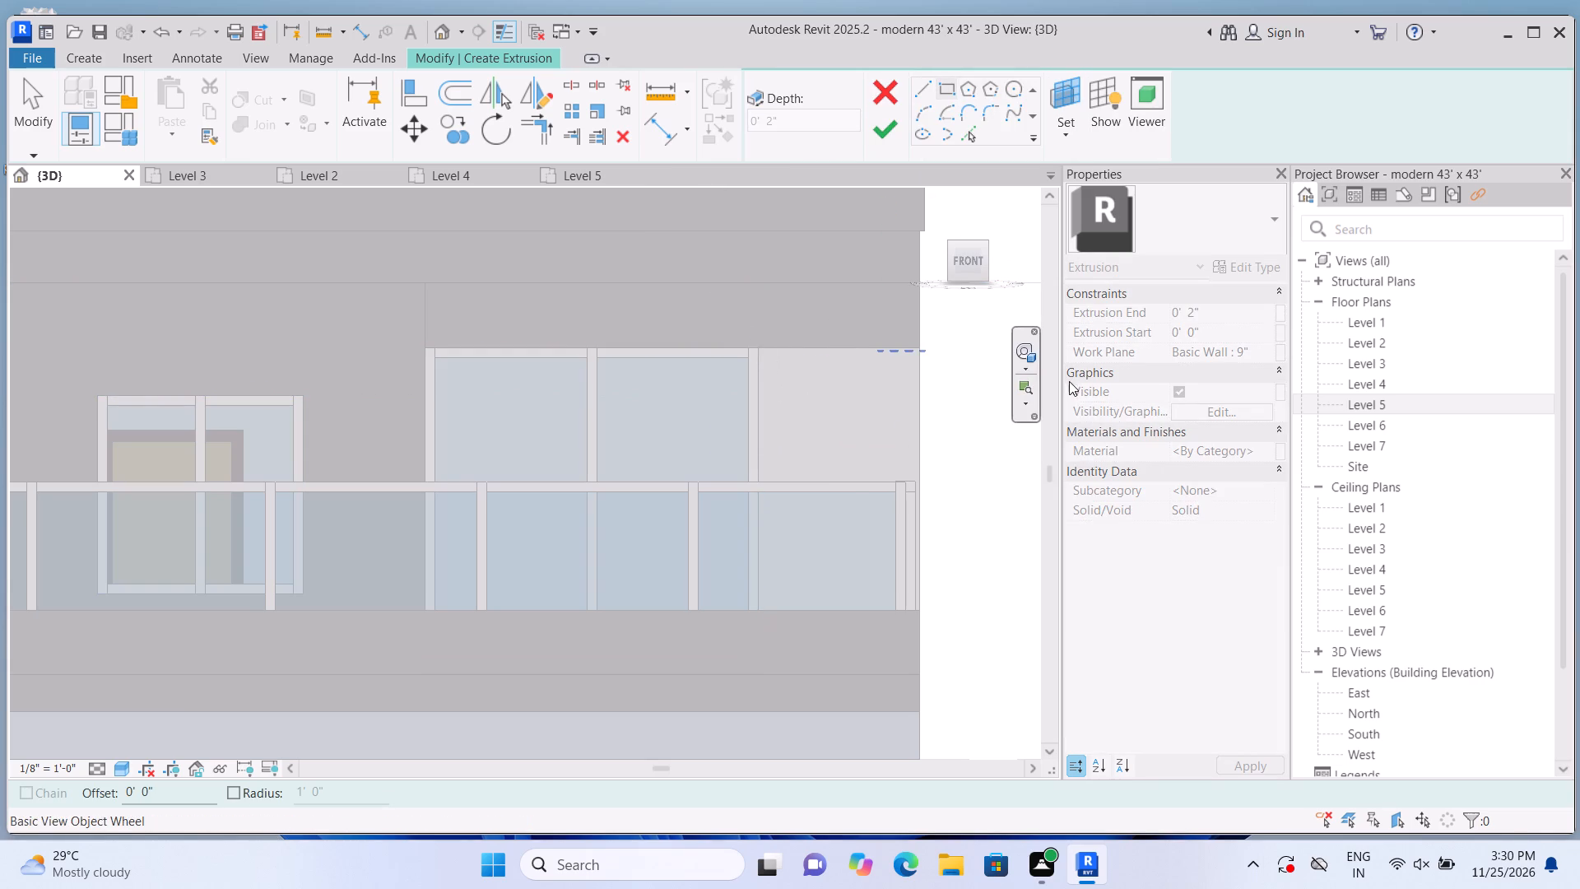
click(904, 679)
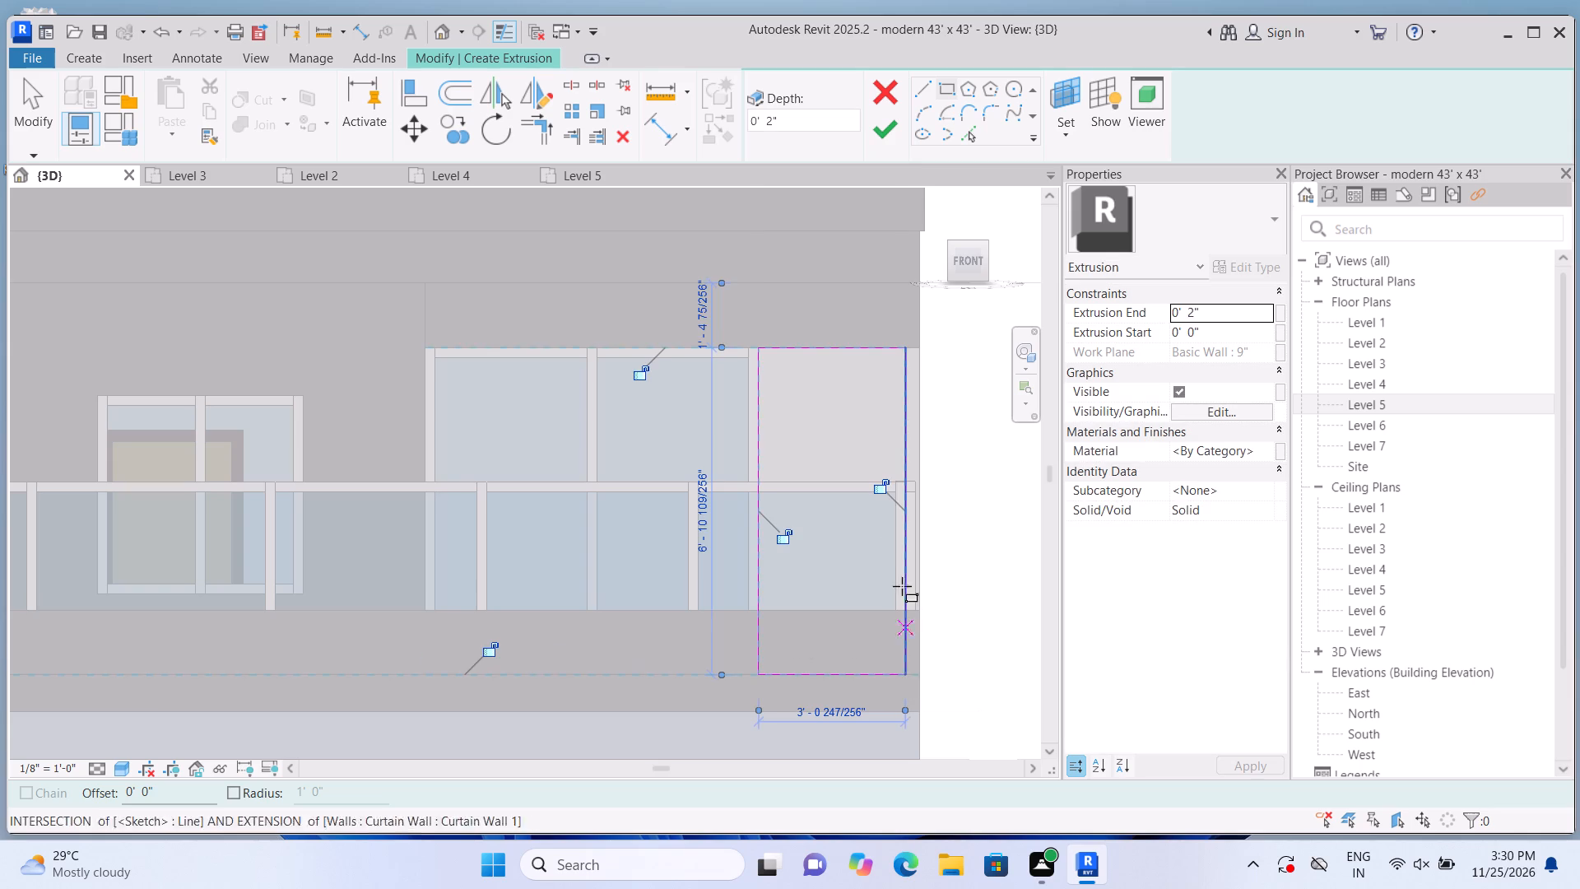
click(886, 126)
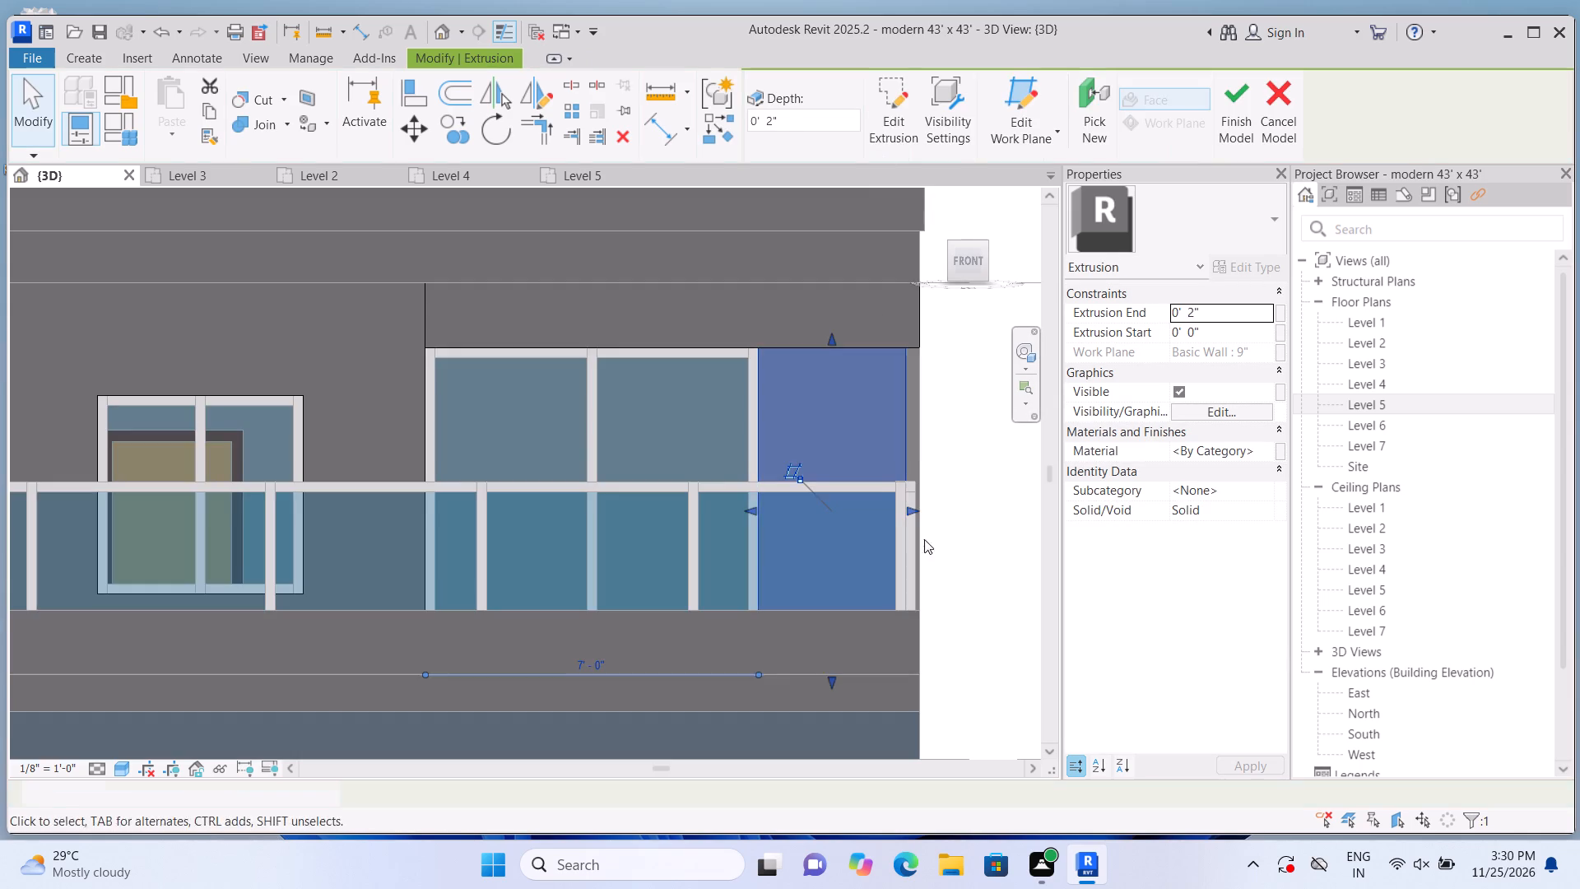
Stretch the side panel's outer edge slightly outward to meet the wall's corner.
scroll(924, 540, up, 1)
drag(904, 502, 914, 505)
click(914, 505)
double_click(947, 505)
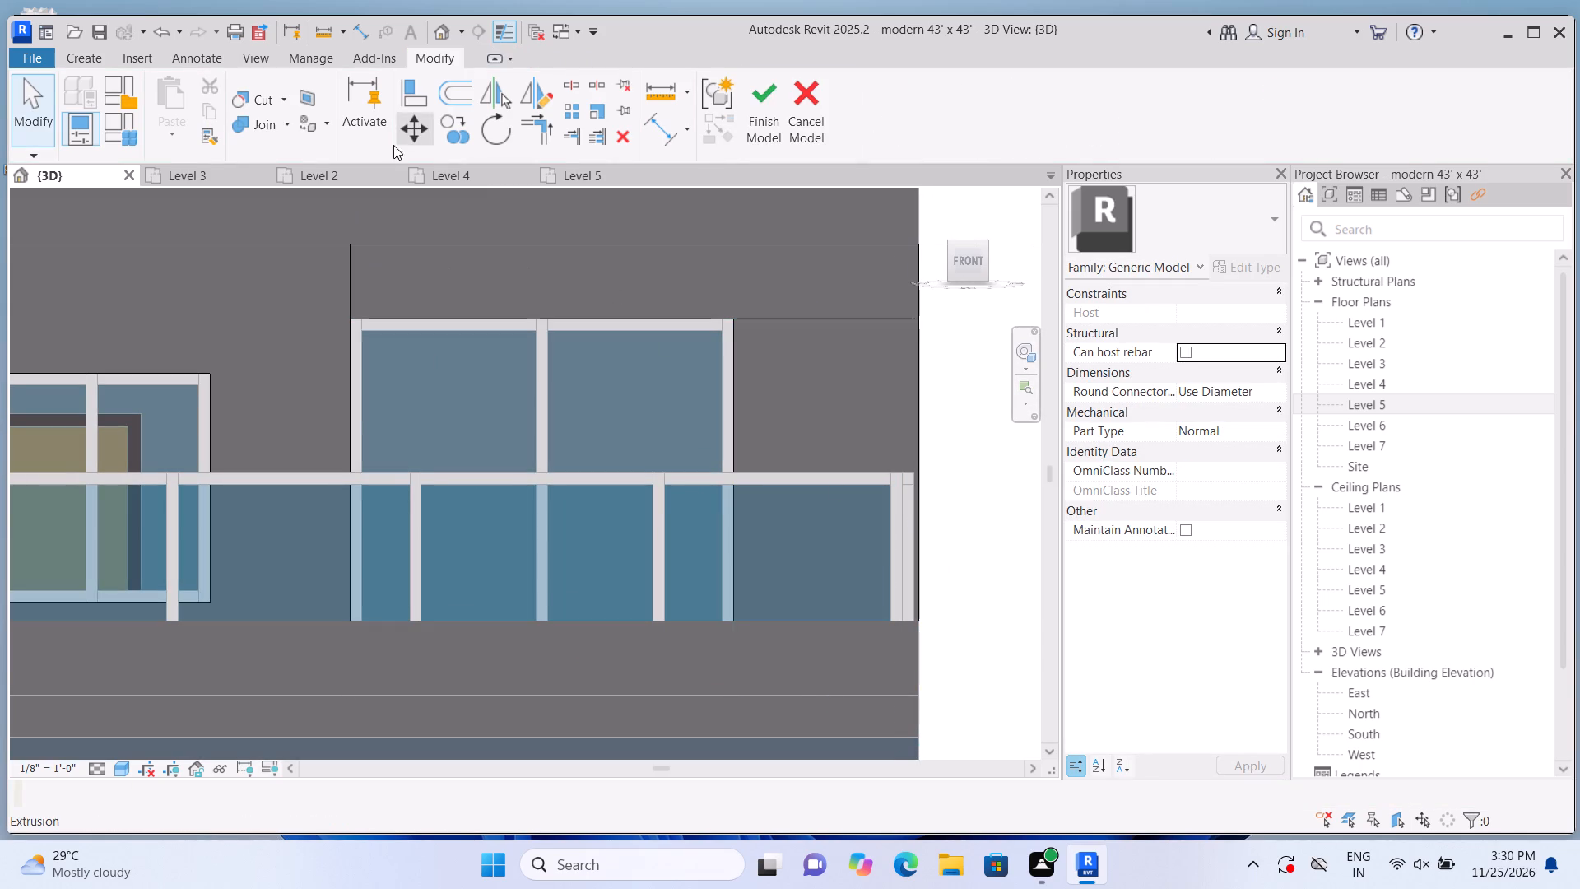
Join the geometry of the middle-floor strip above the window with the panel beside it.
click(288, 126)
click(290, 151)
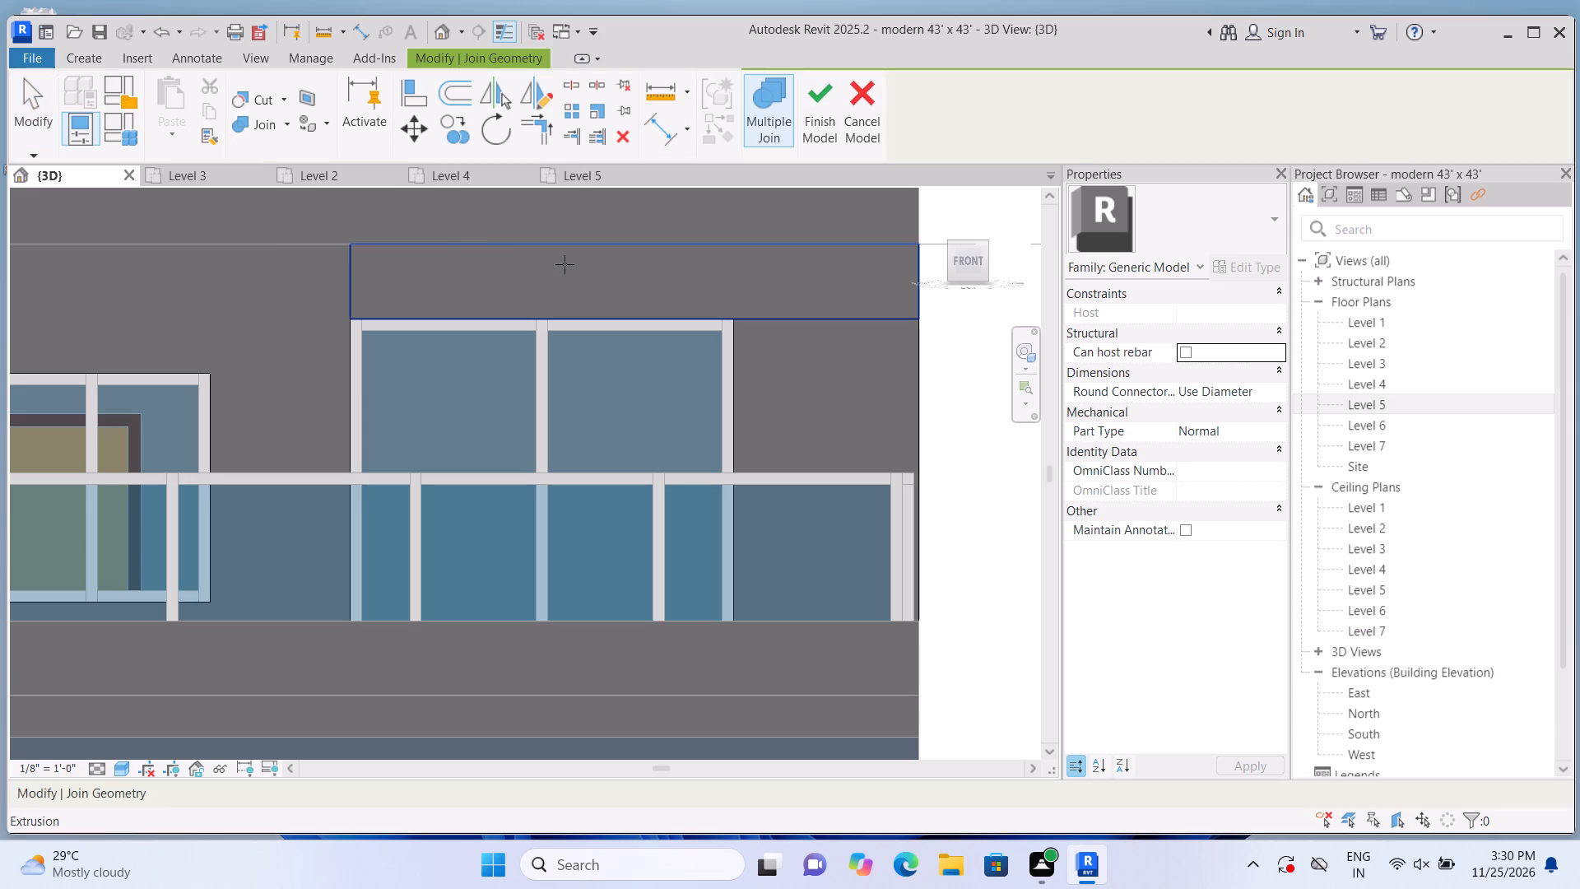
click(565, 264)
click(750, 407)
scroll(806, 343, down, 6)
click(922, 426)
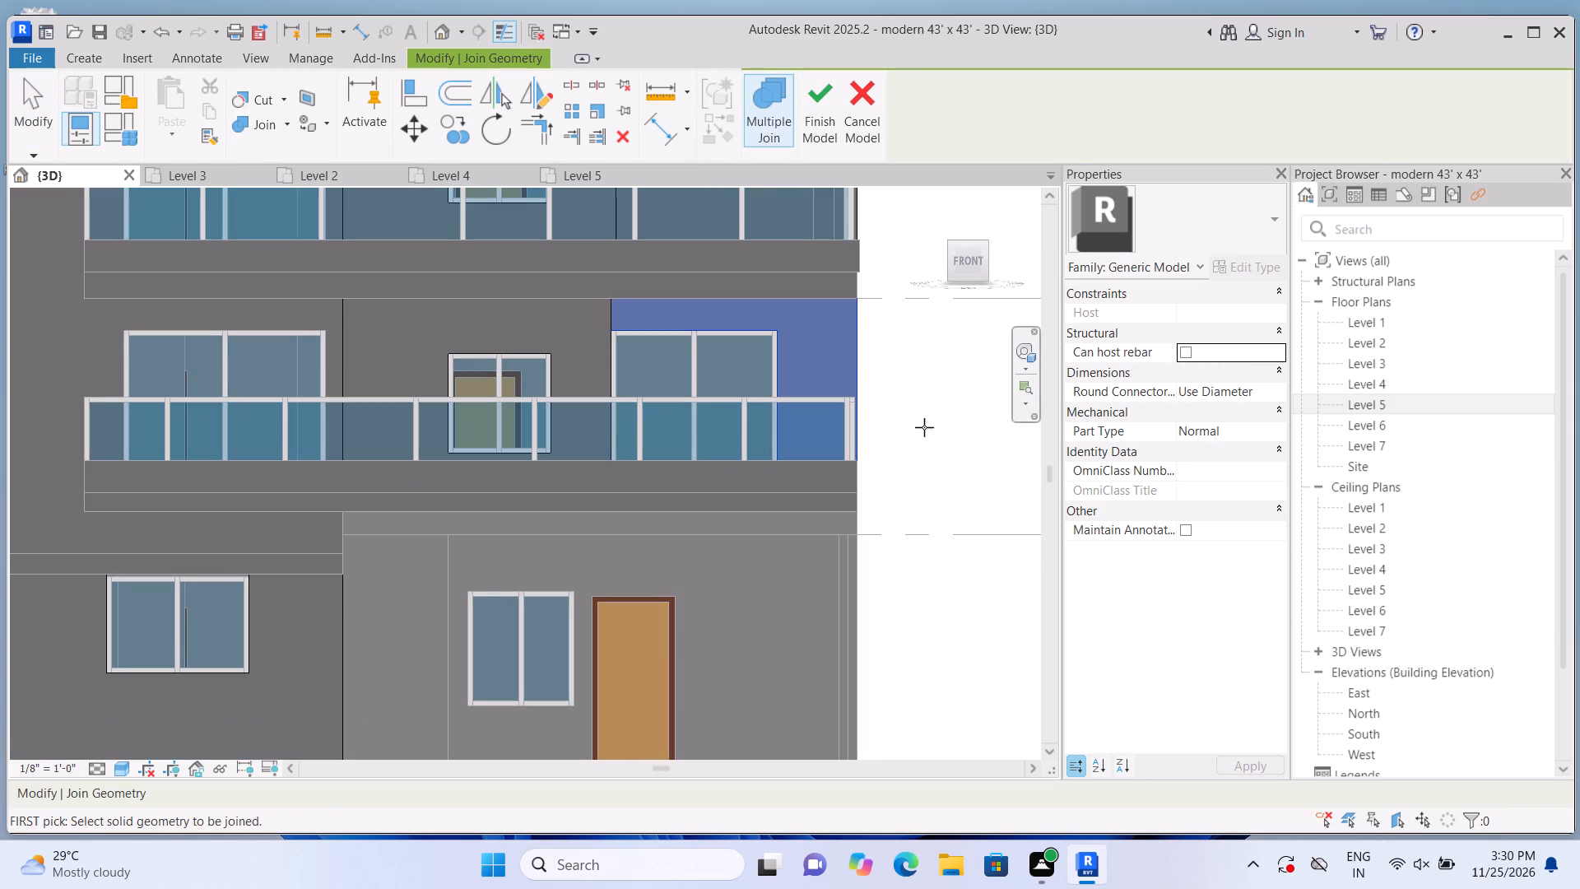
Start a 2" deep extrusion with a rectangular profile on the face of the ground-floor 9" wall between the two windows.
scroll(340, 389, up, 1)
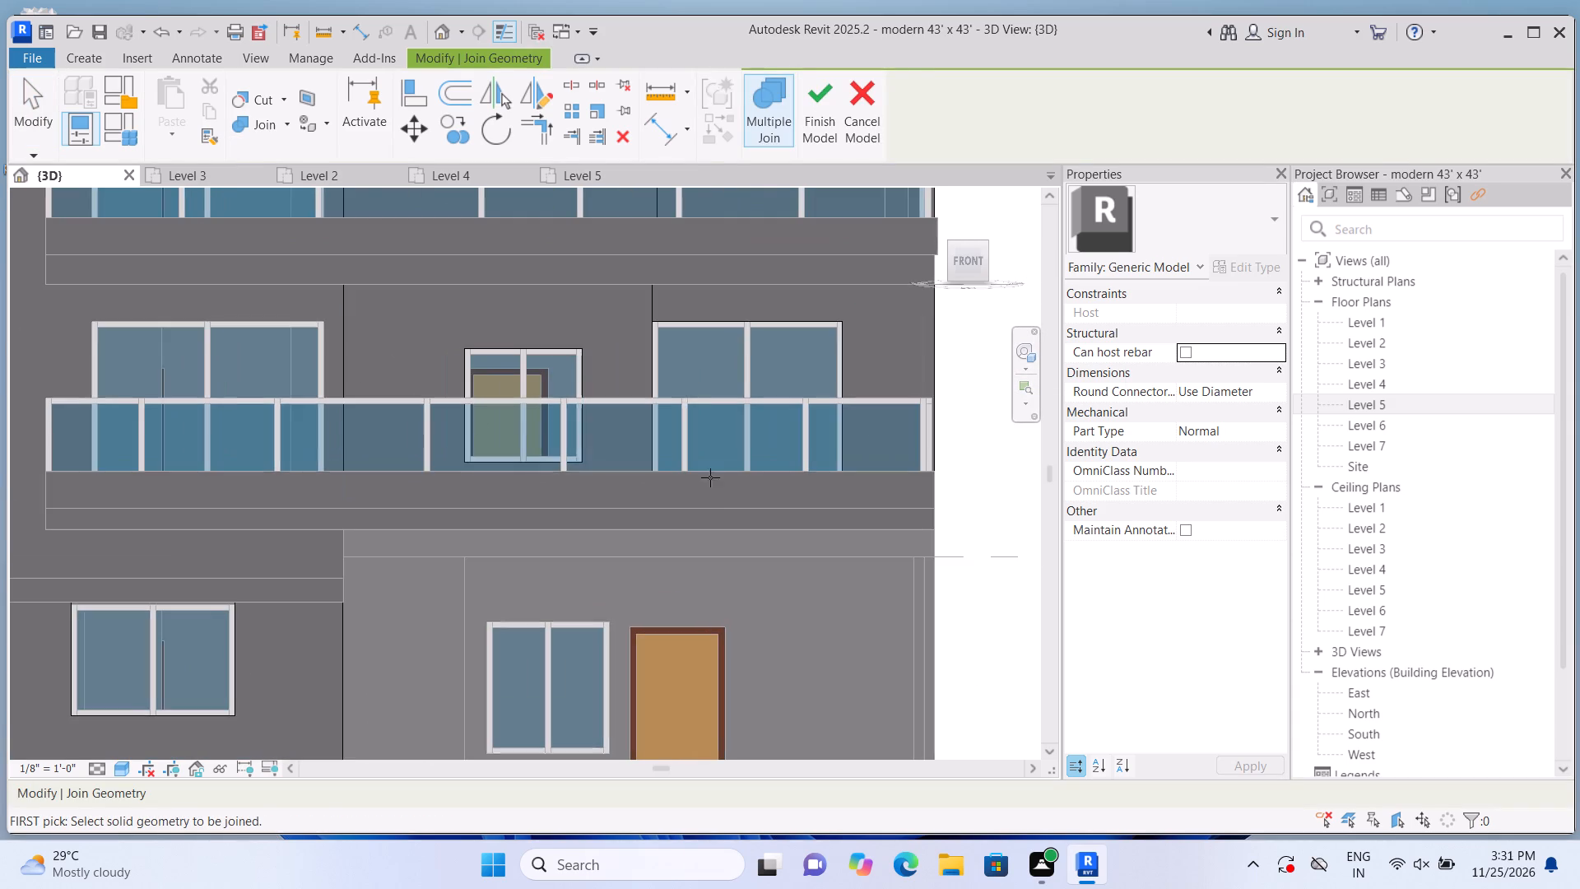
scroll(704, 514, down, 2)
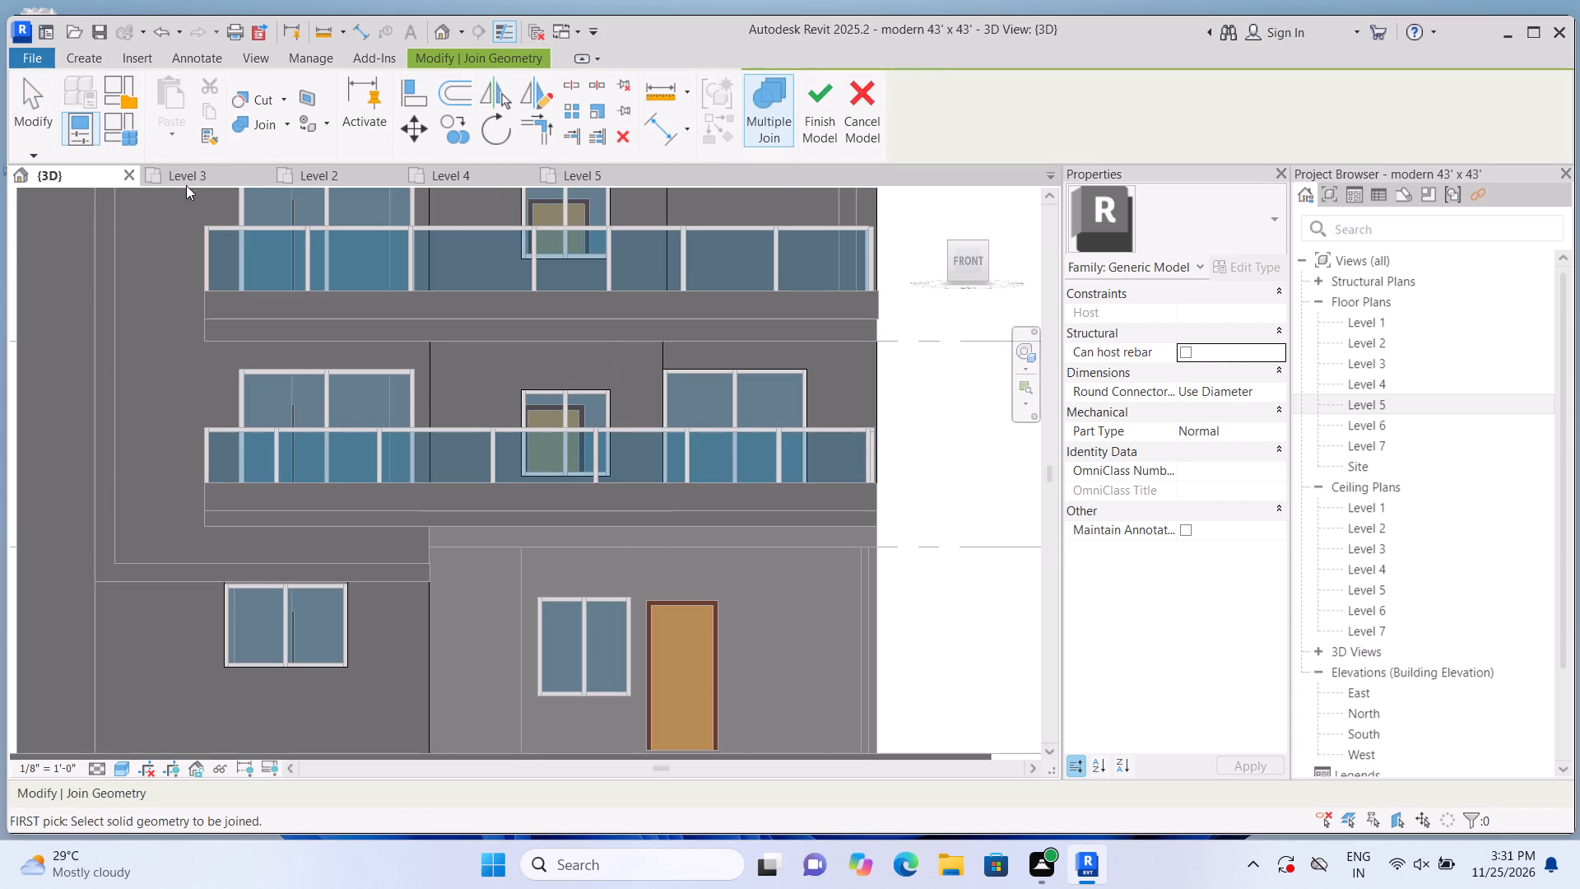
click(81, 54)
click(193, 105)
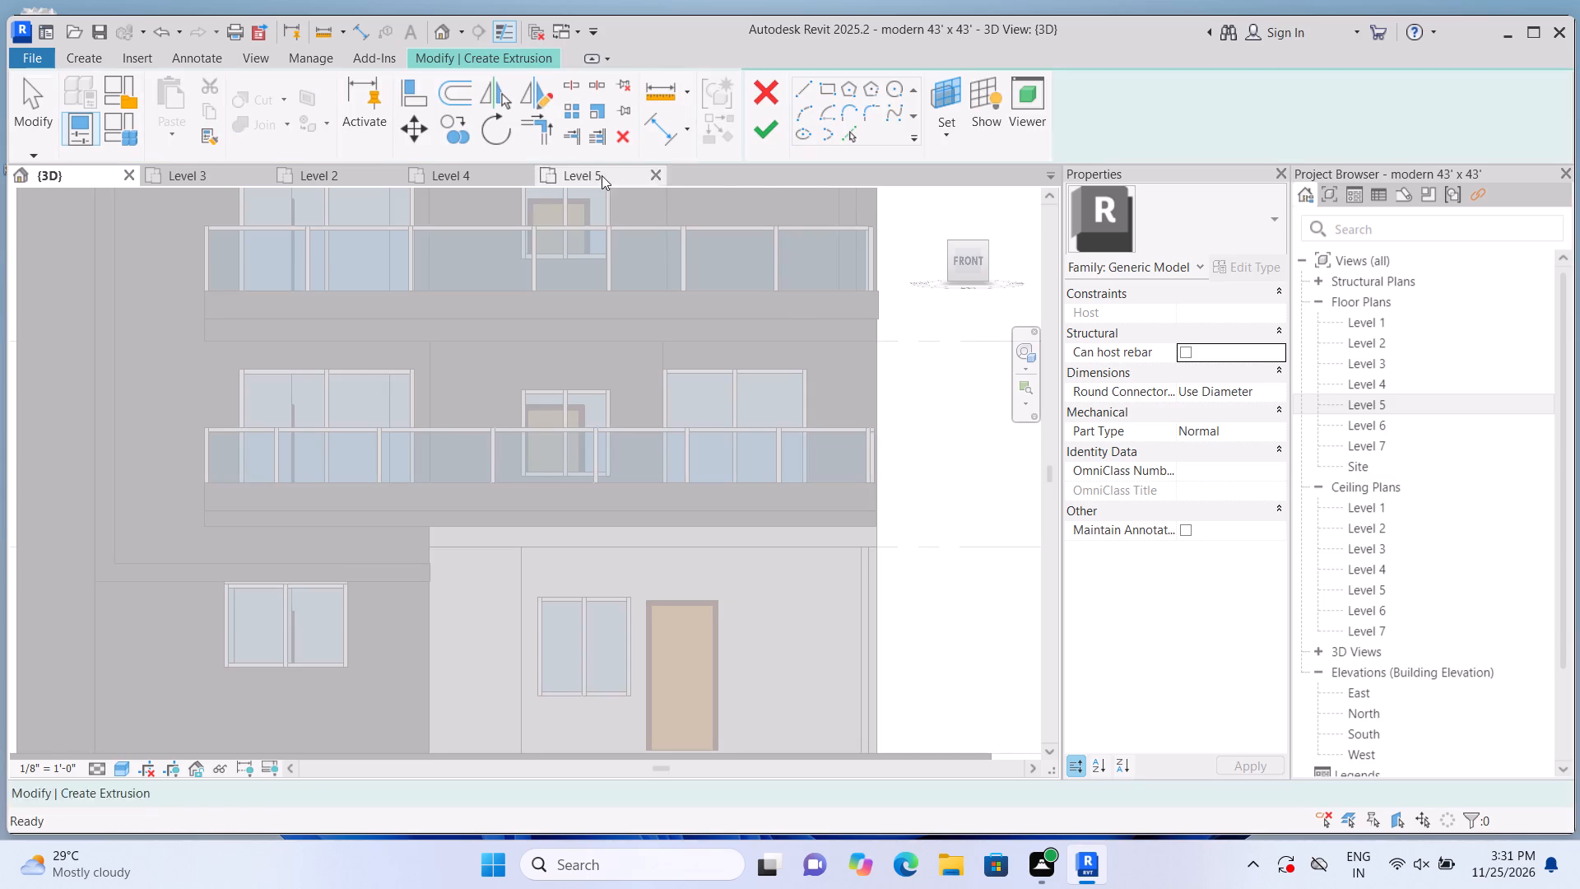
double_click(1056, 137)
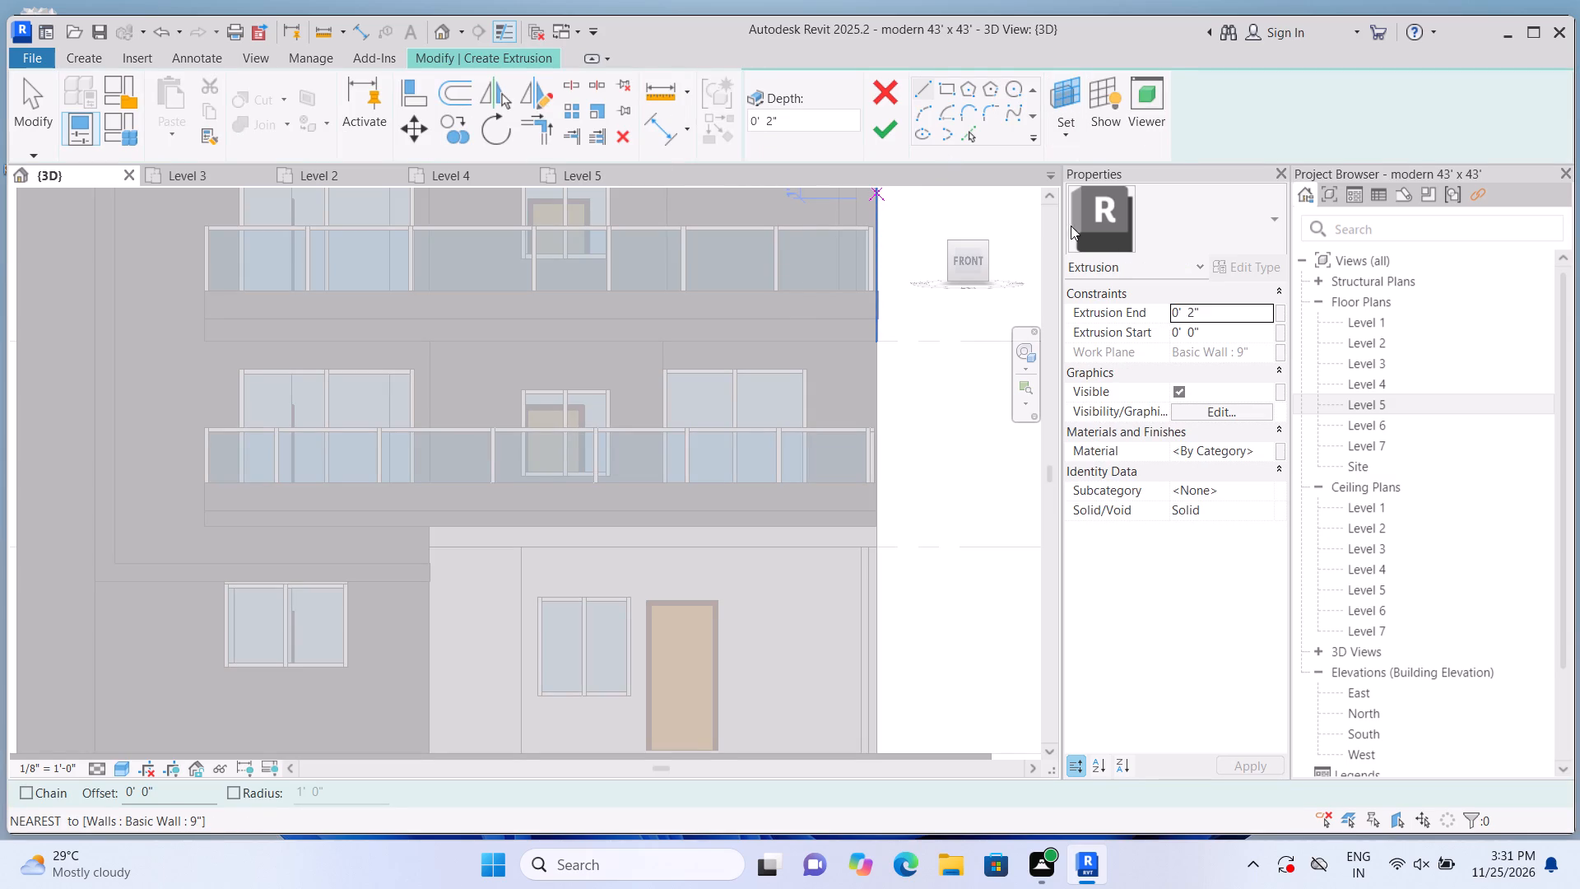
click(1068, 128)
click(1080, 200)
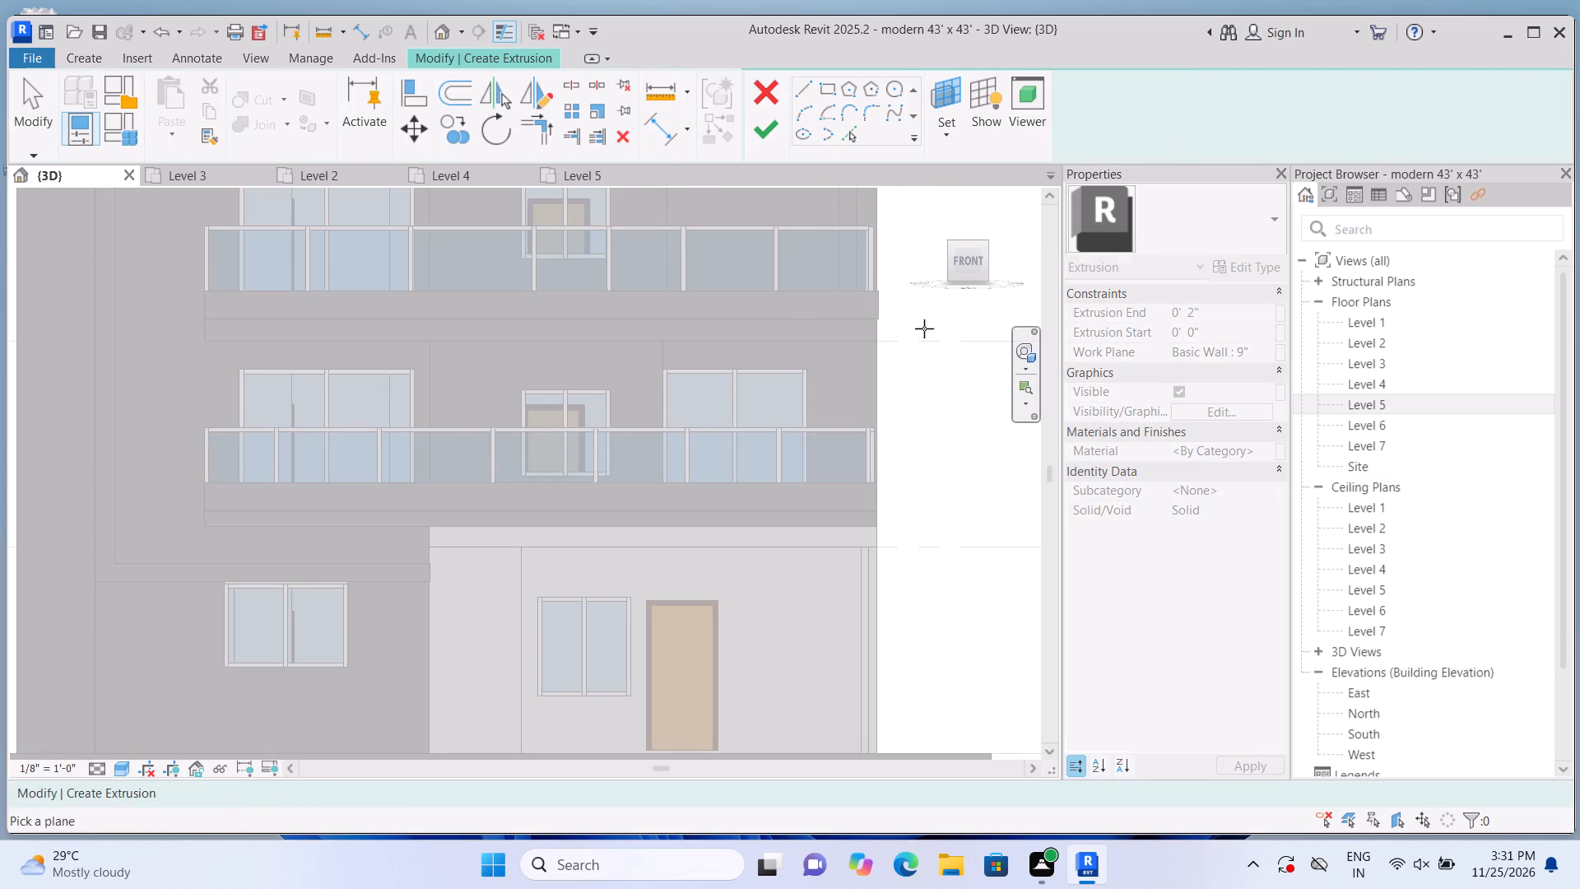
scroll(913, 336, up, 2)
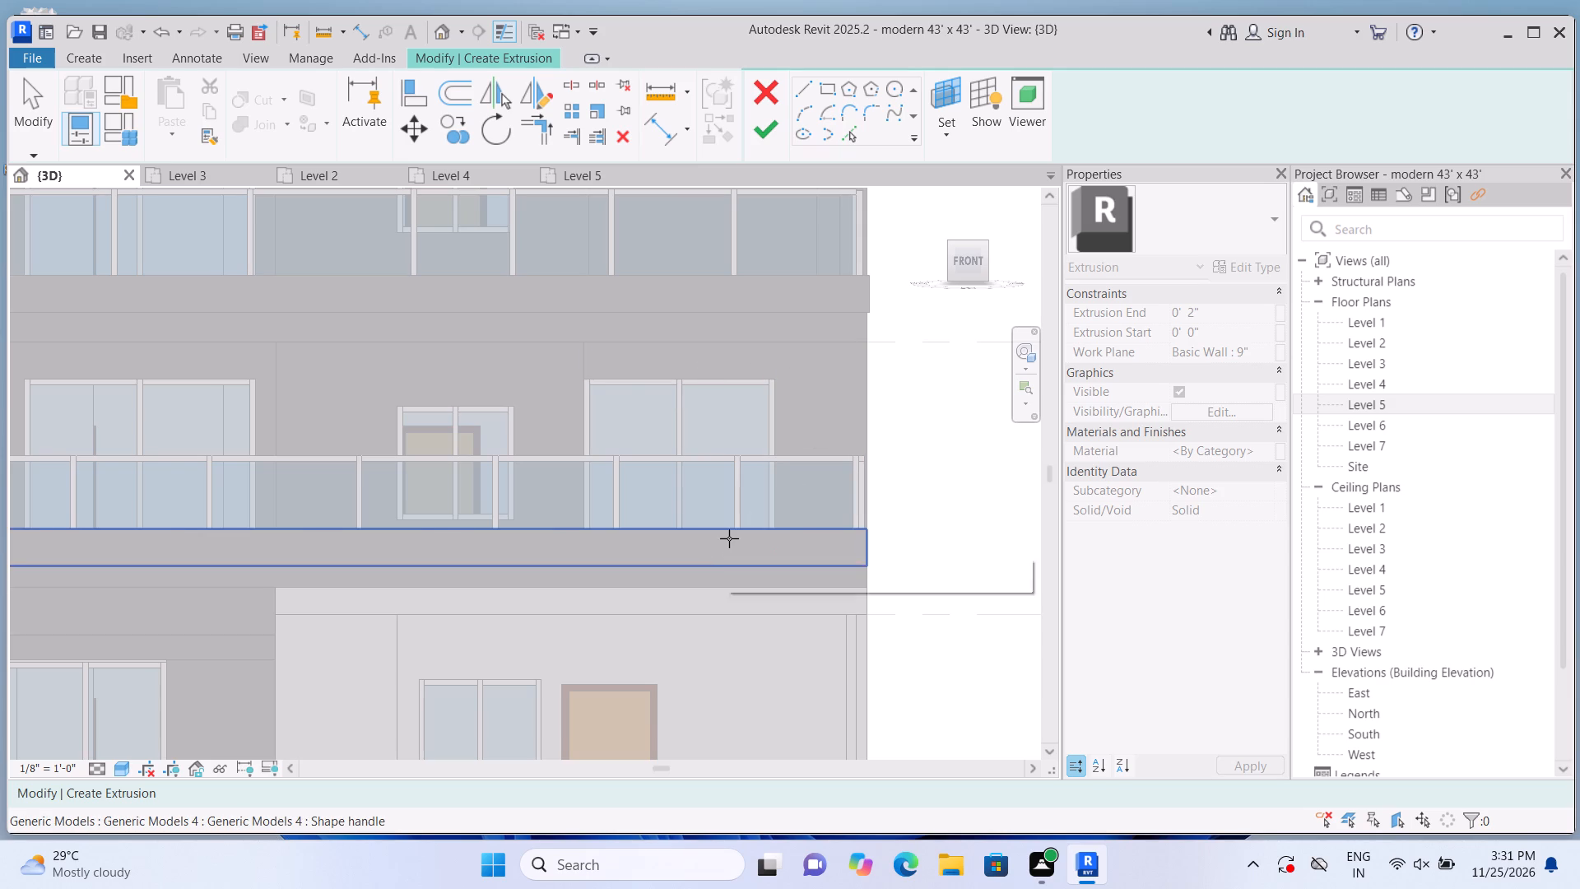
scroll(843, 364, down, 4)
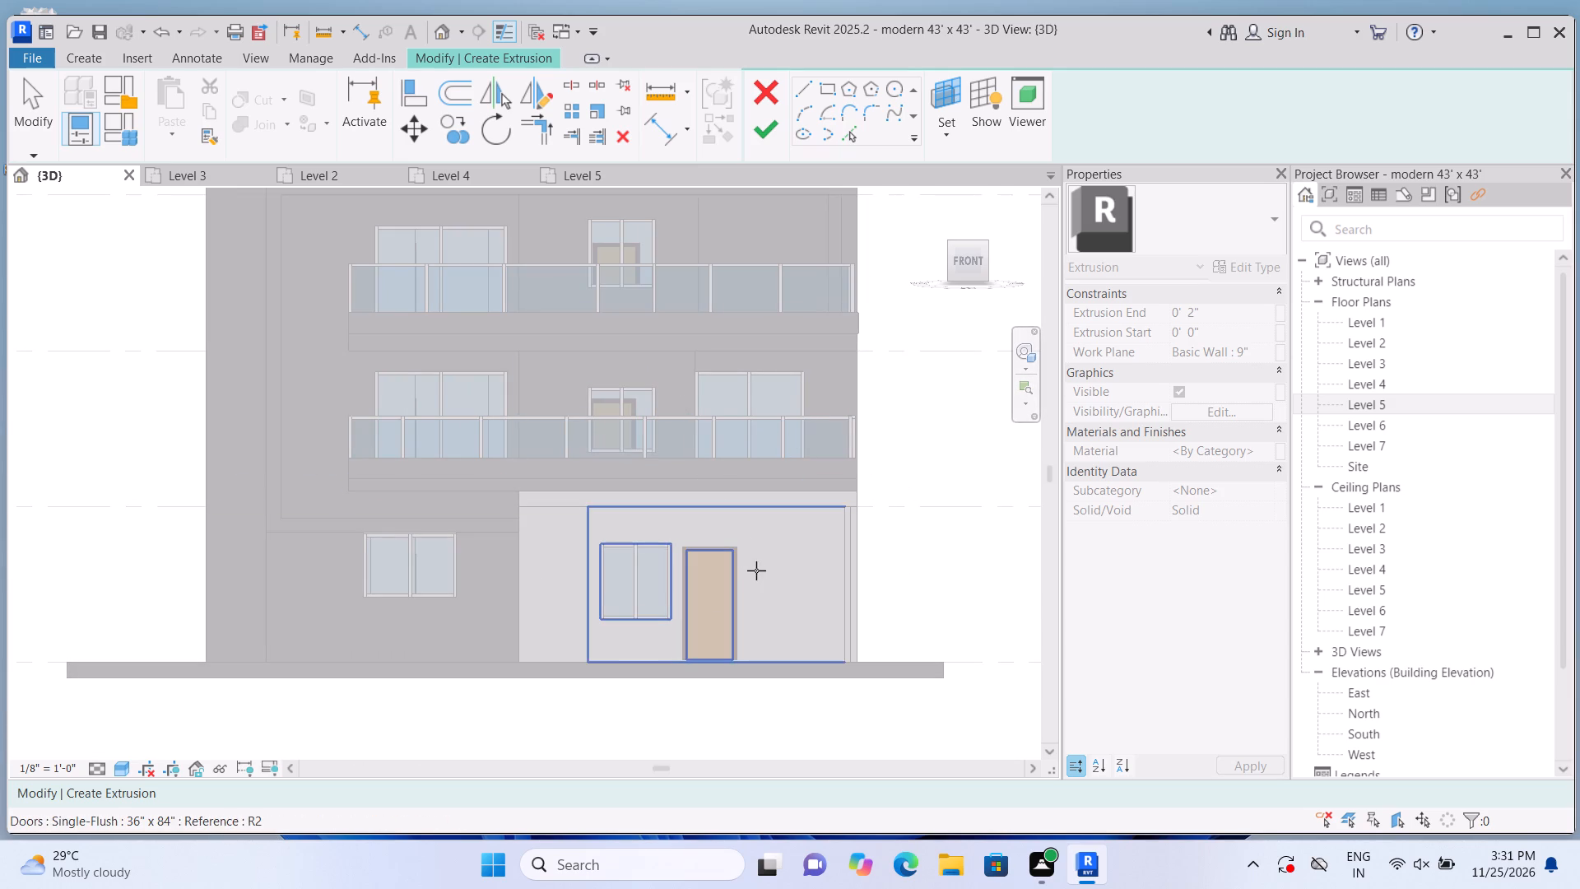
scroll(667, 563, up, 3)
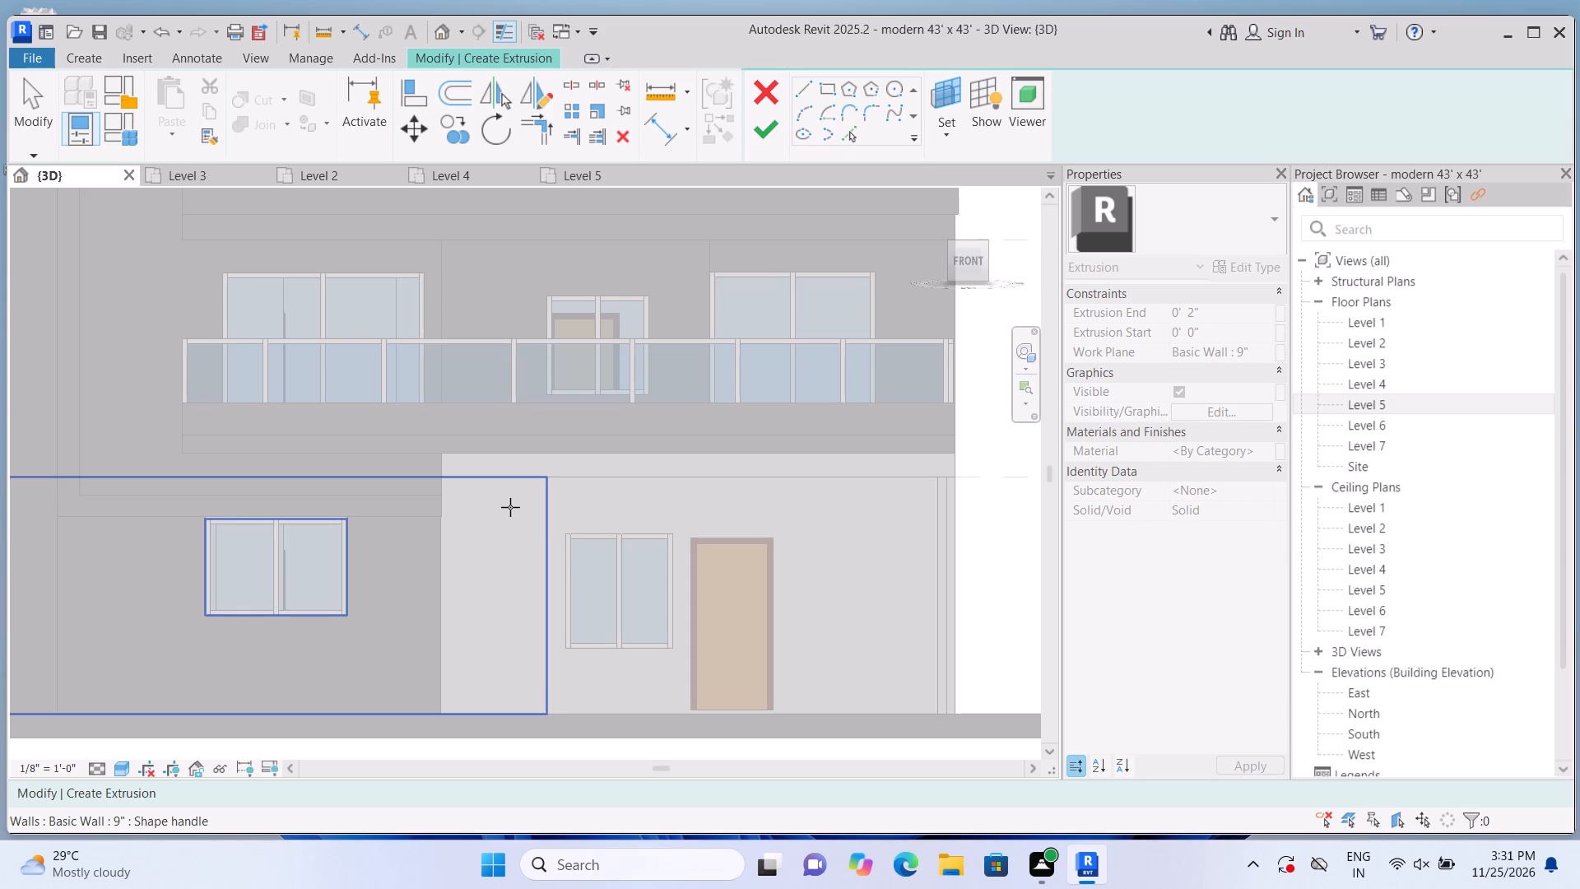
double_click(510, 507)
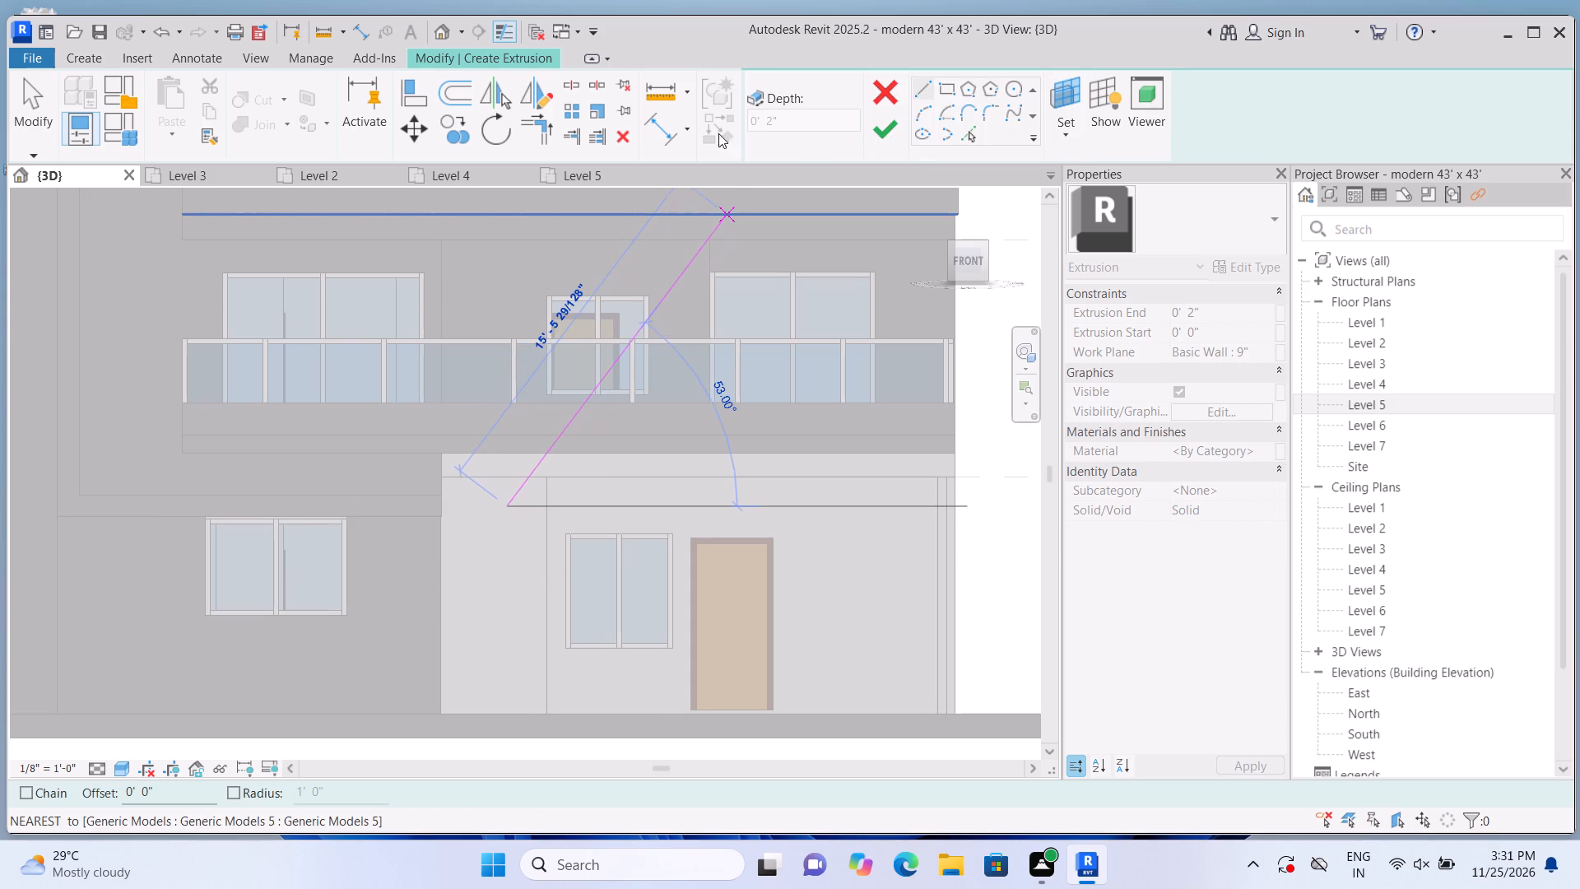
click(943, 85)
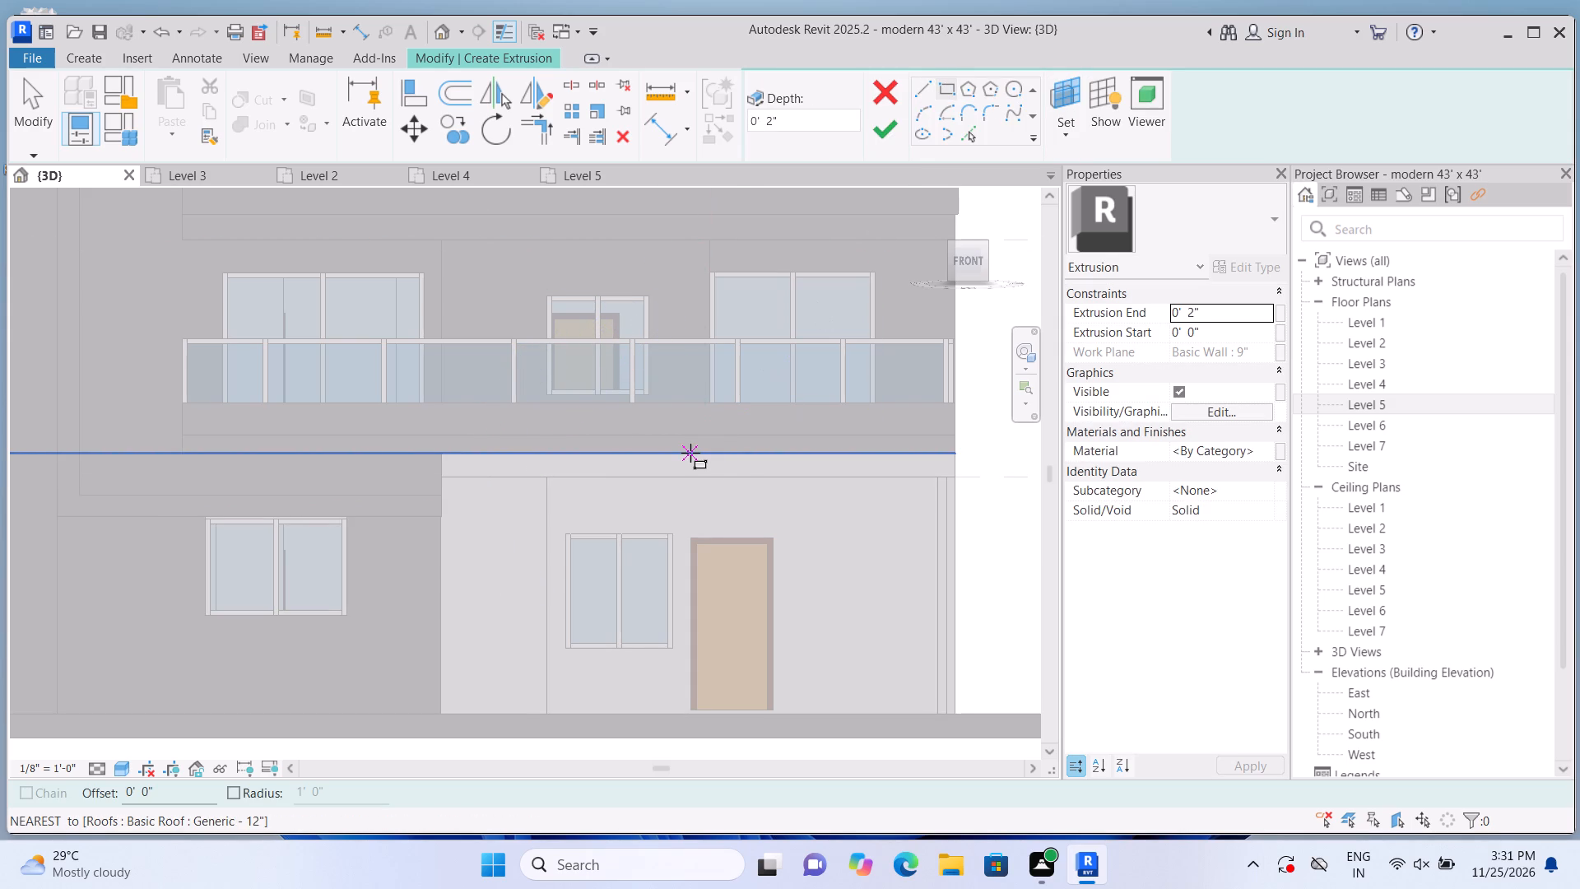
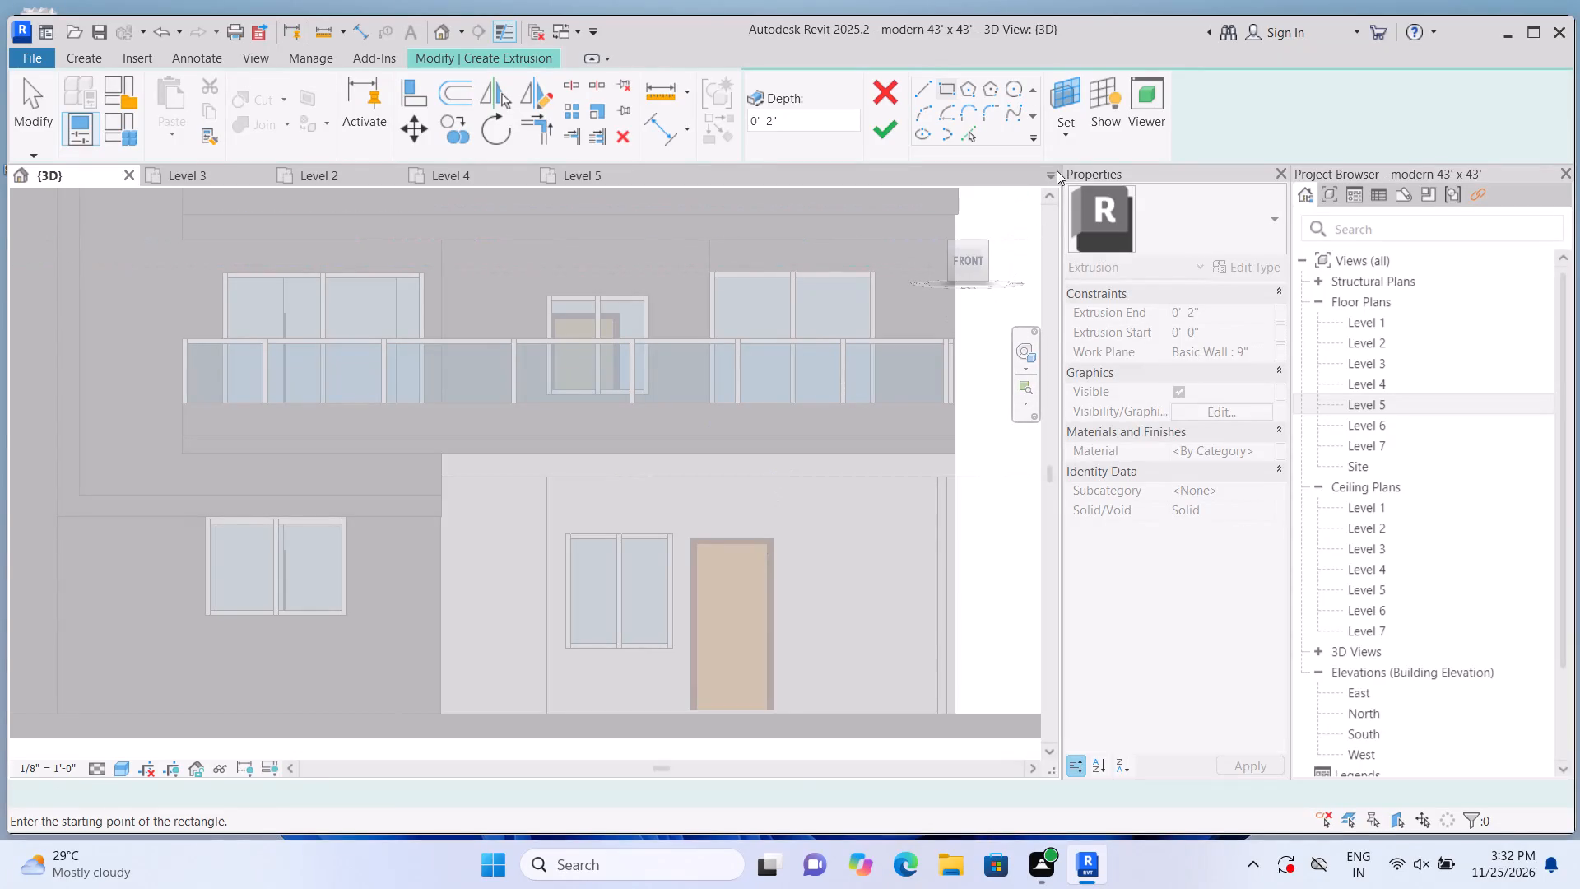
Extrude a rectangle about 4'-5" by 11'-0" 2" deep on the ground-floor 9" wall between the two windows, reaching down to the base slab.
click(1064, 137)
click(1087, 216)
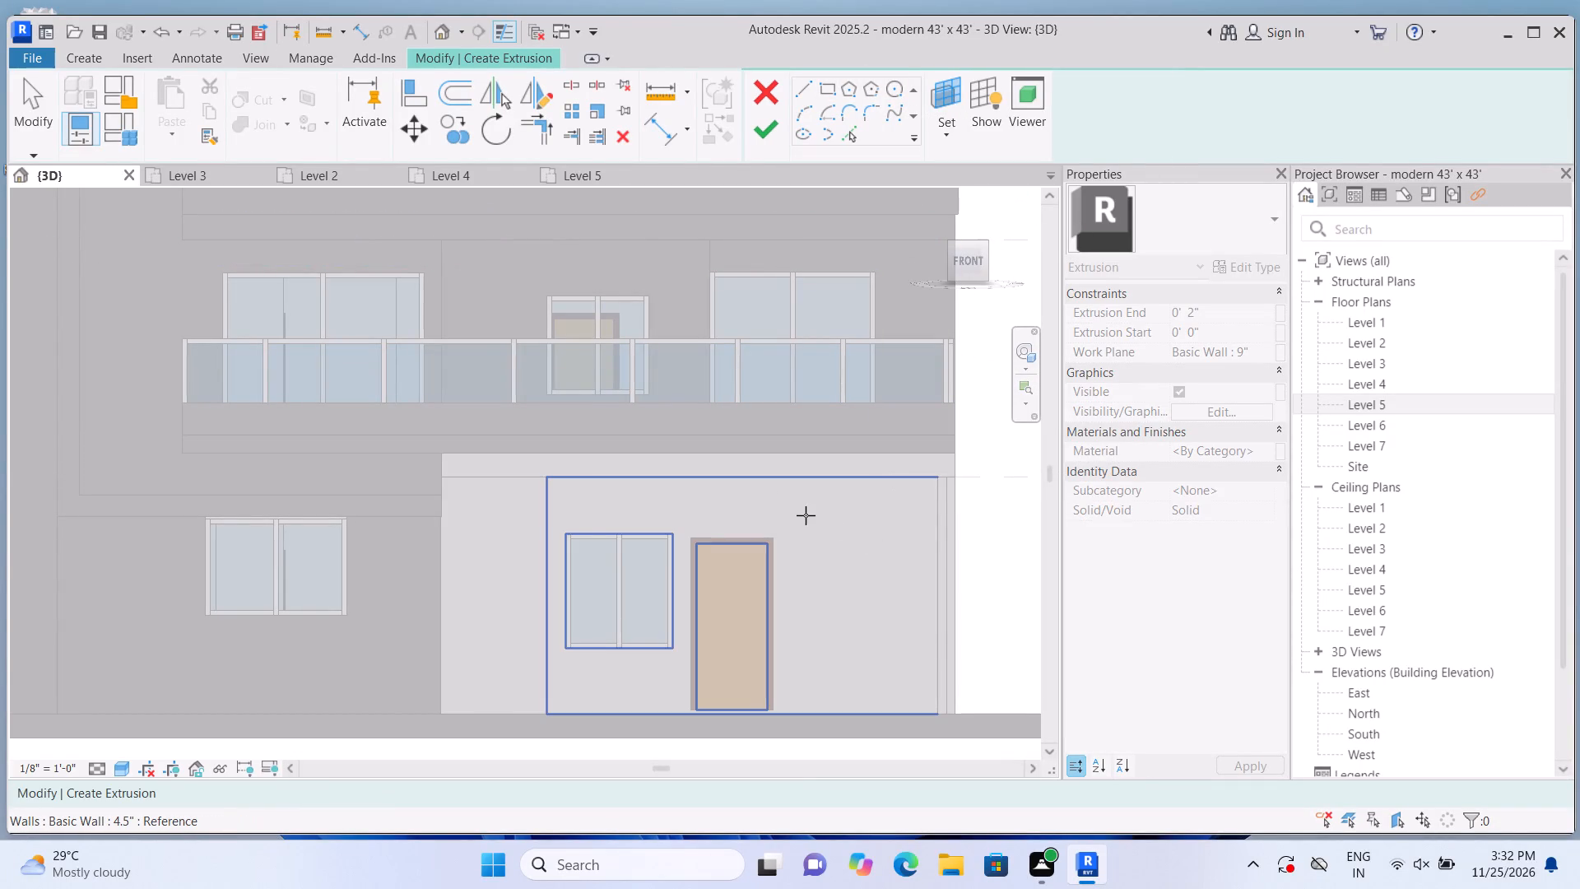
double_click(497, 496)
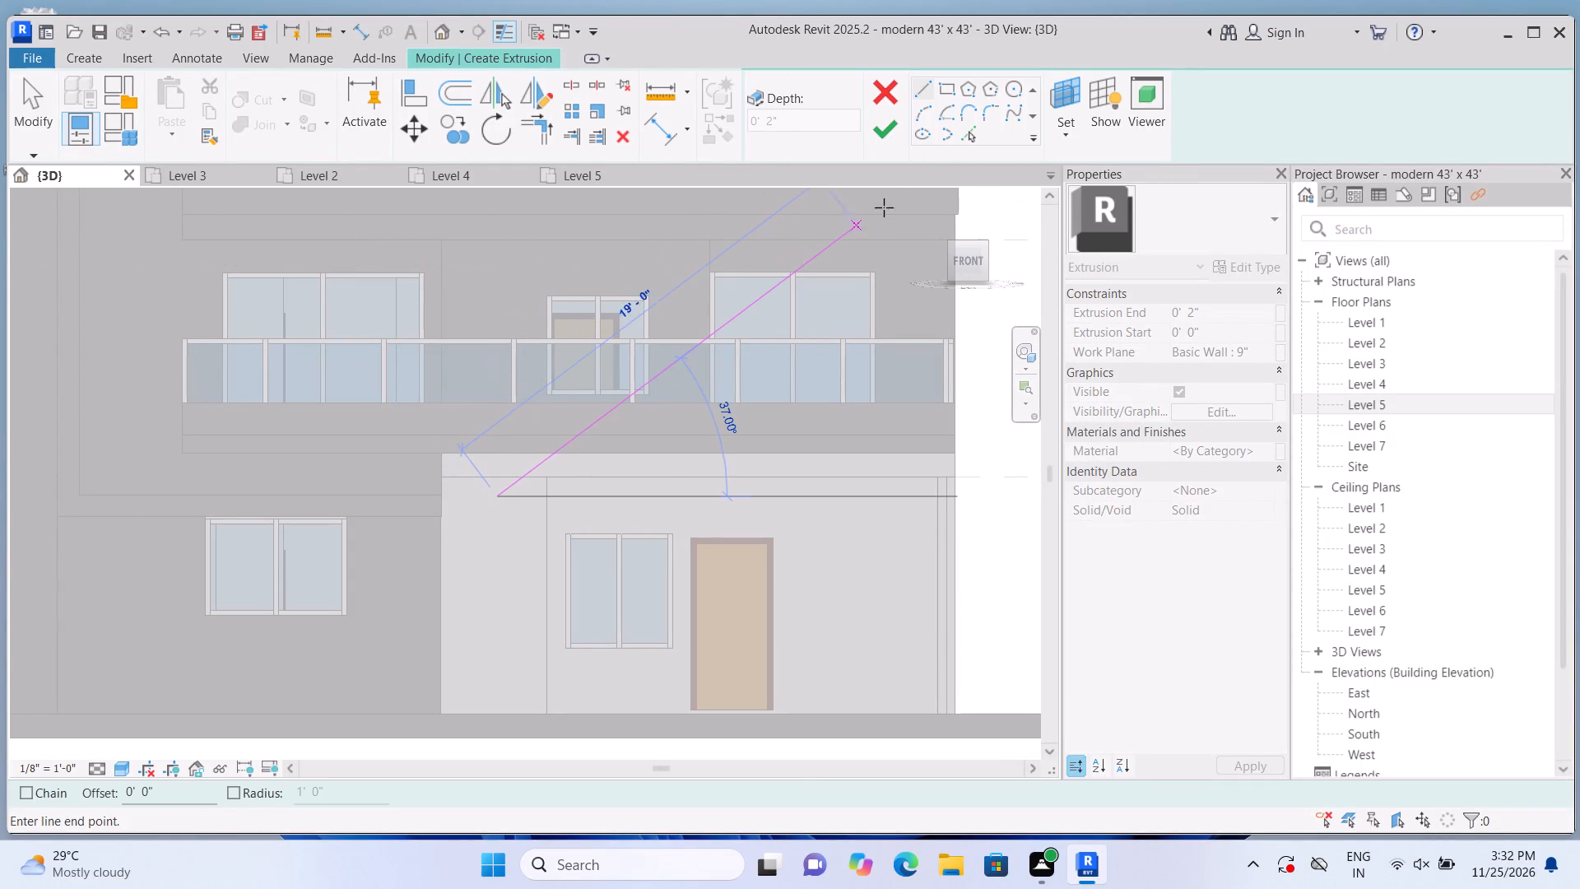
click(950, 86)
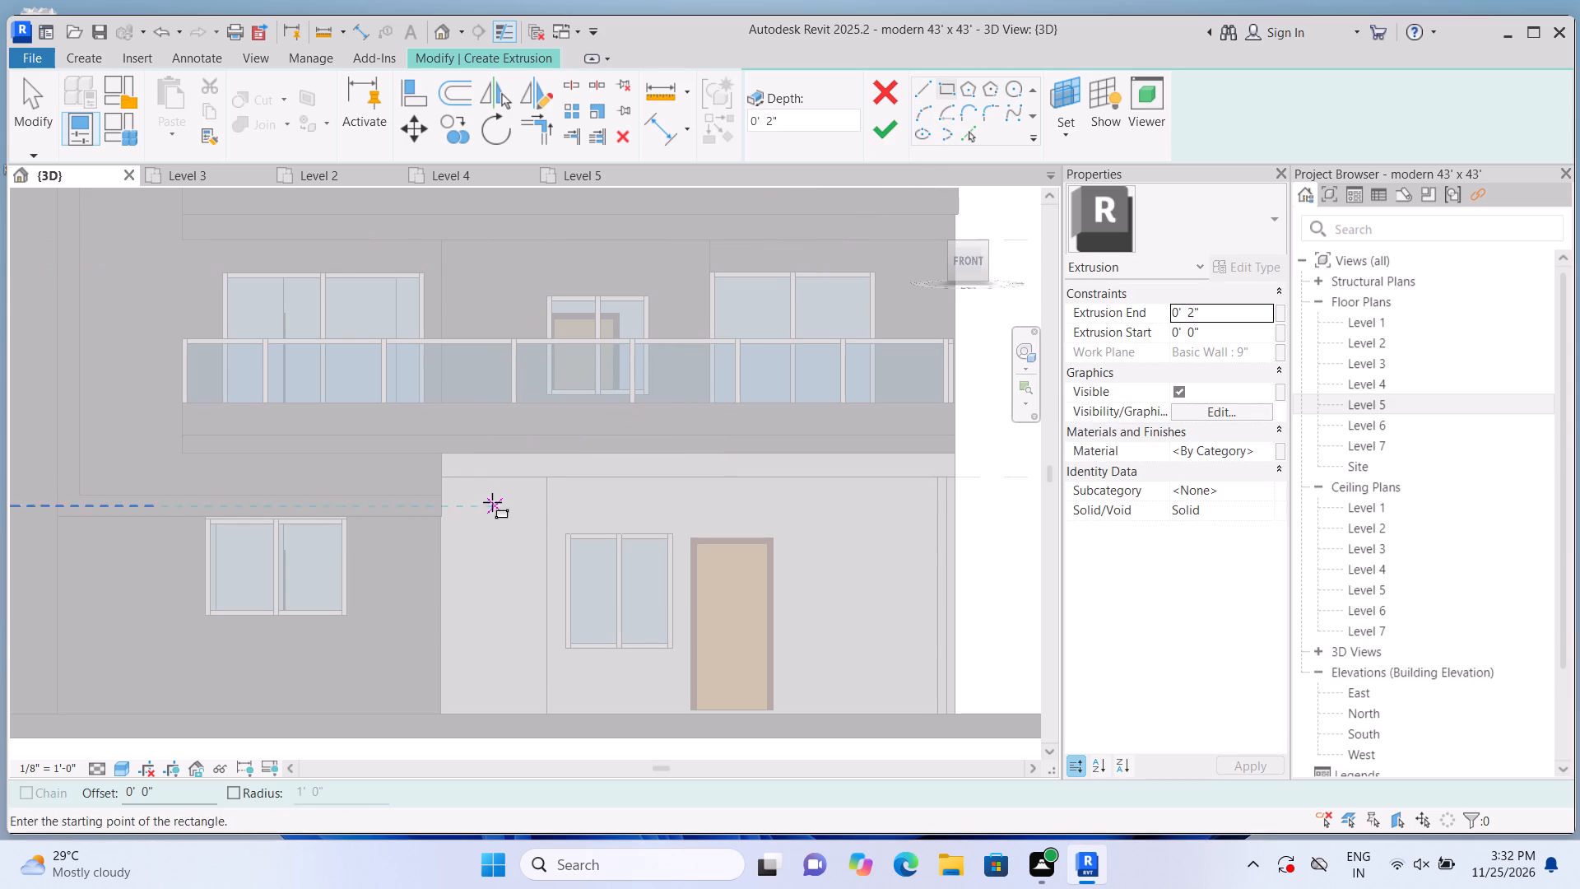
click(445, 460)
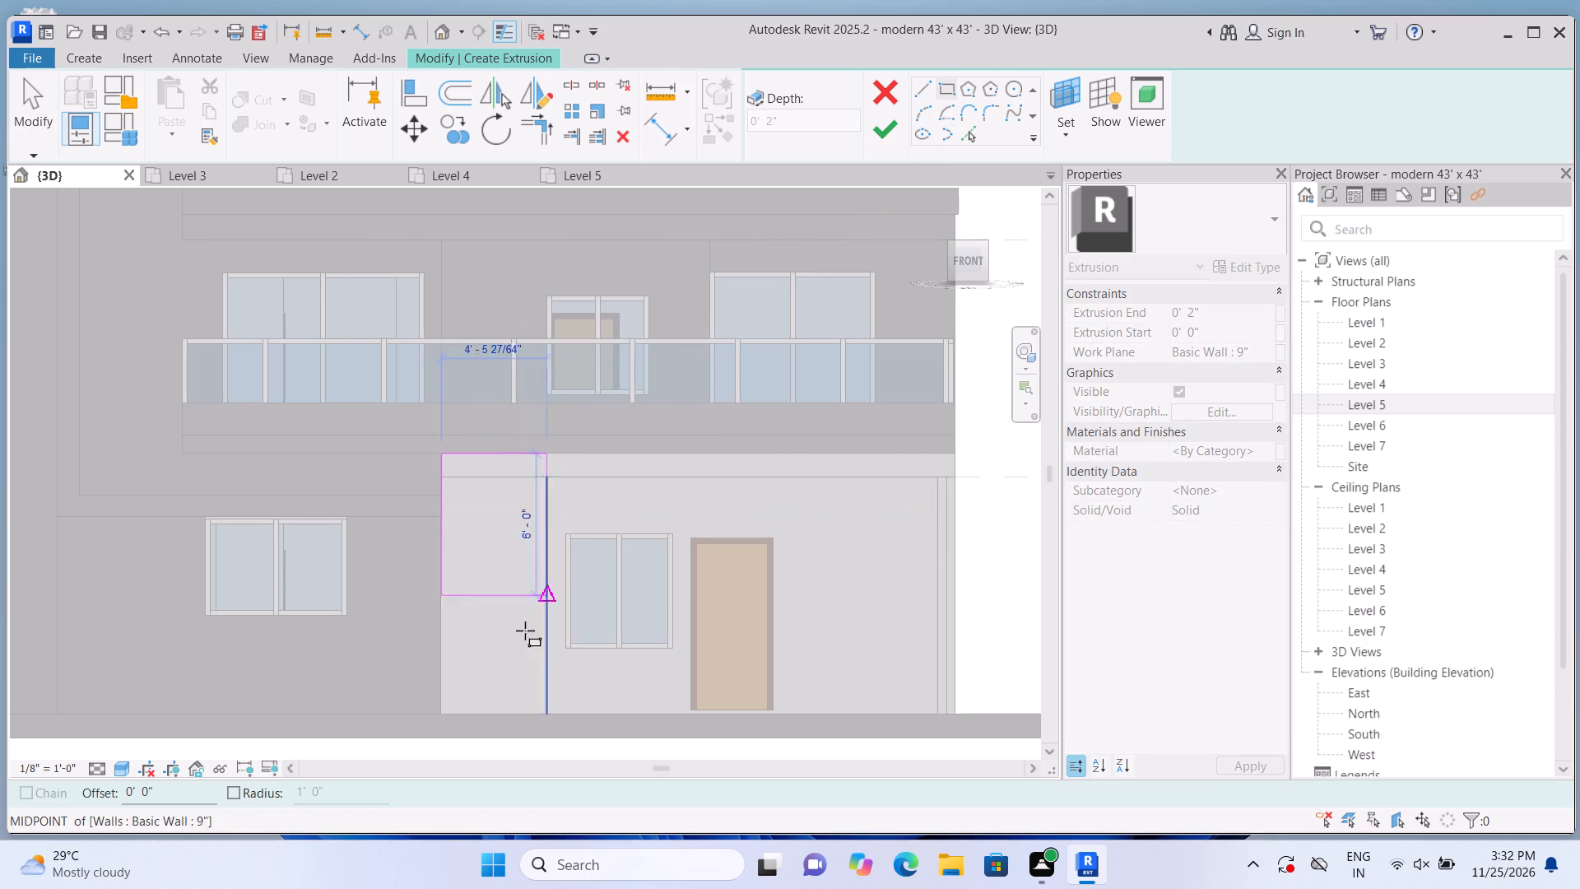
click(547, 709)
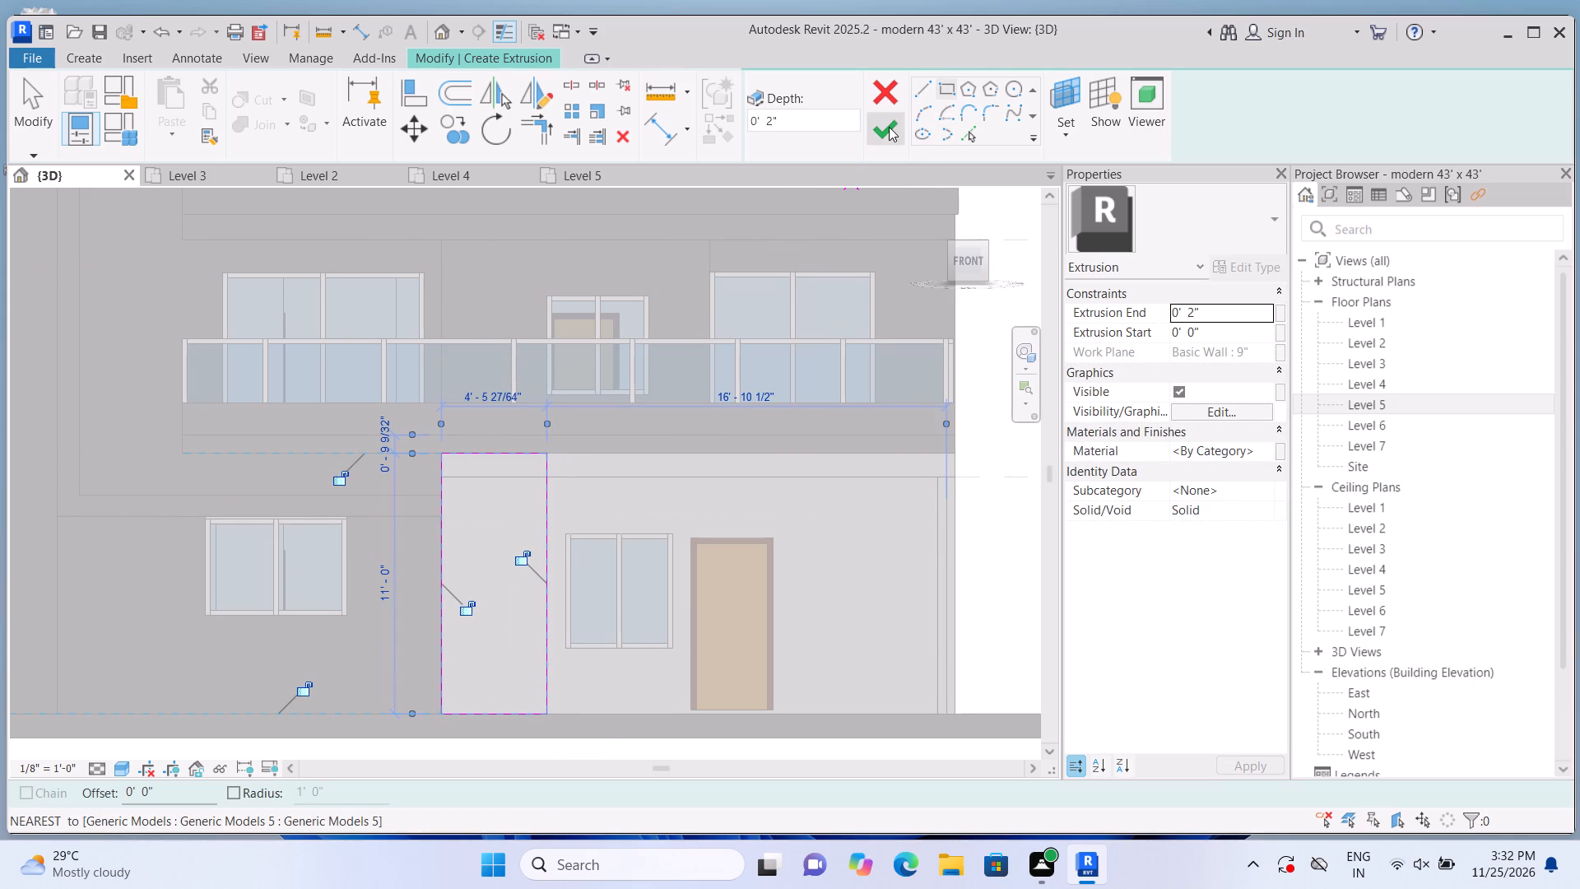
double_click(889, 127)
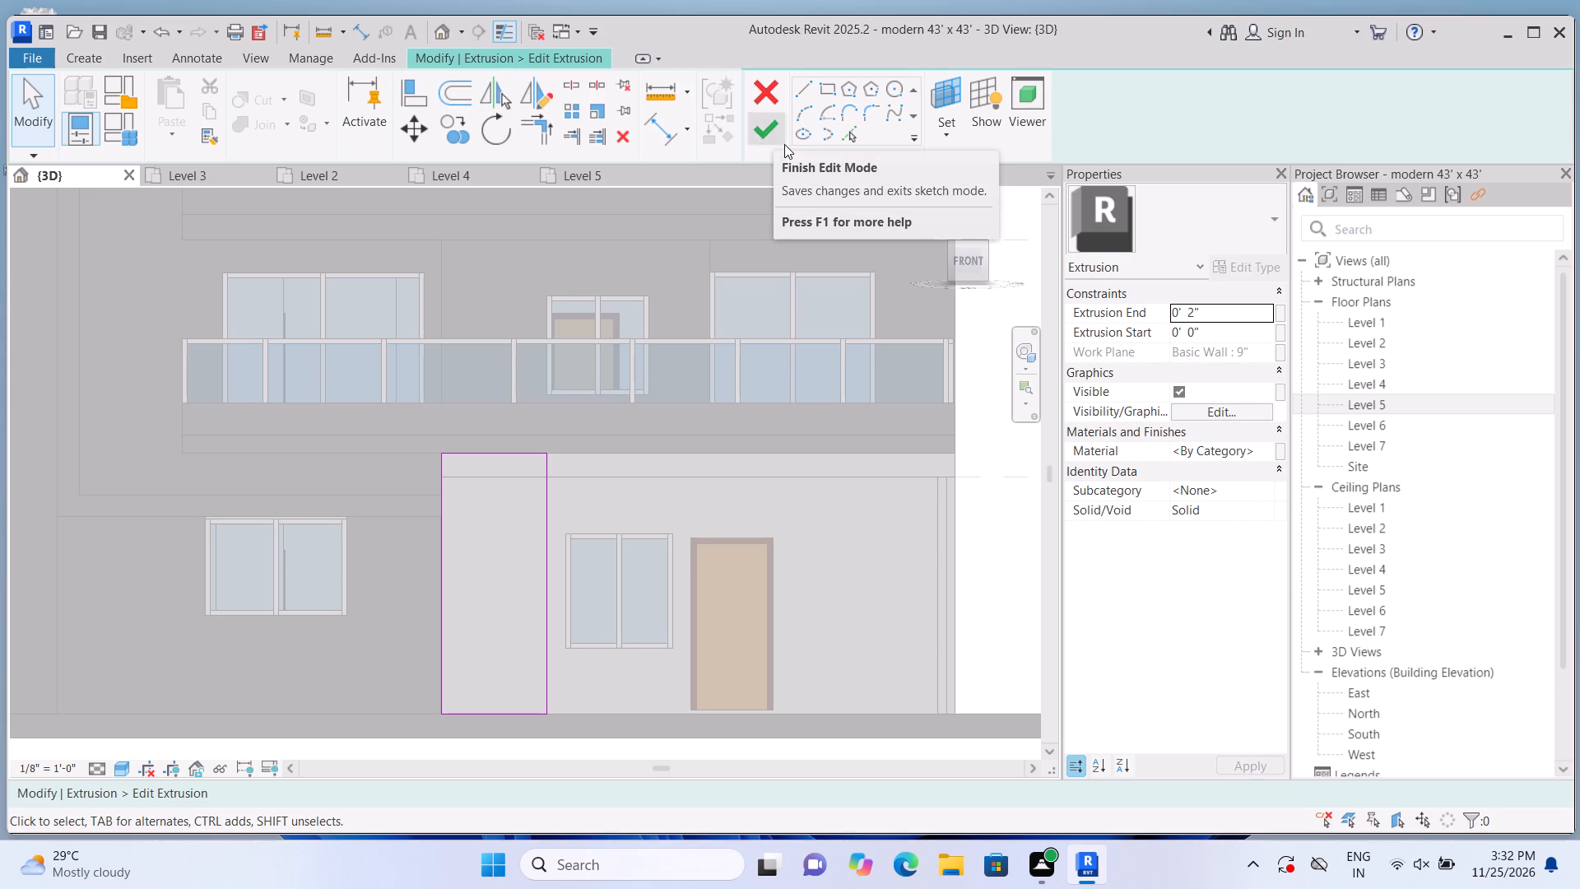
double_click(760, 129)
scroll(754, 242, down, 1)
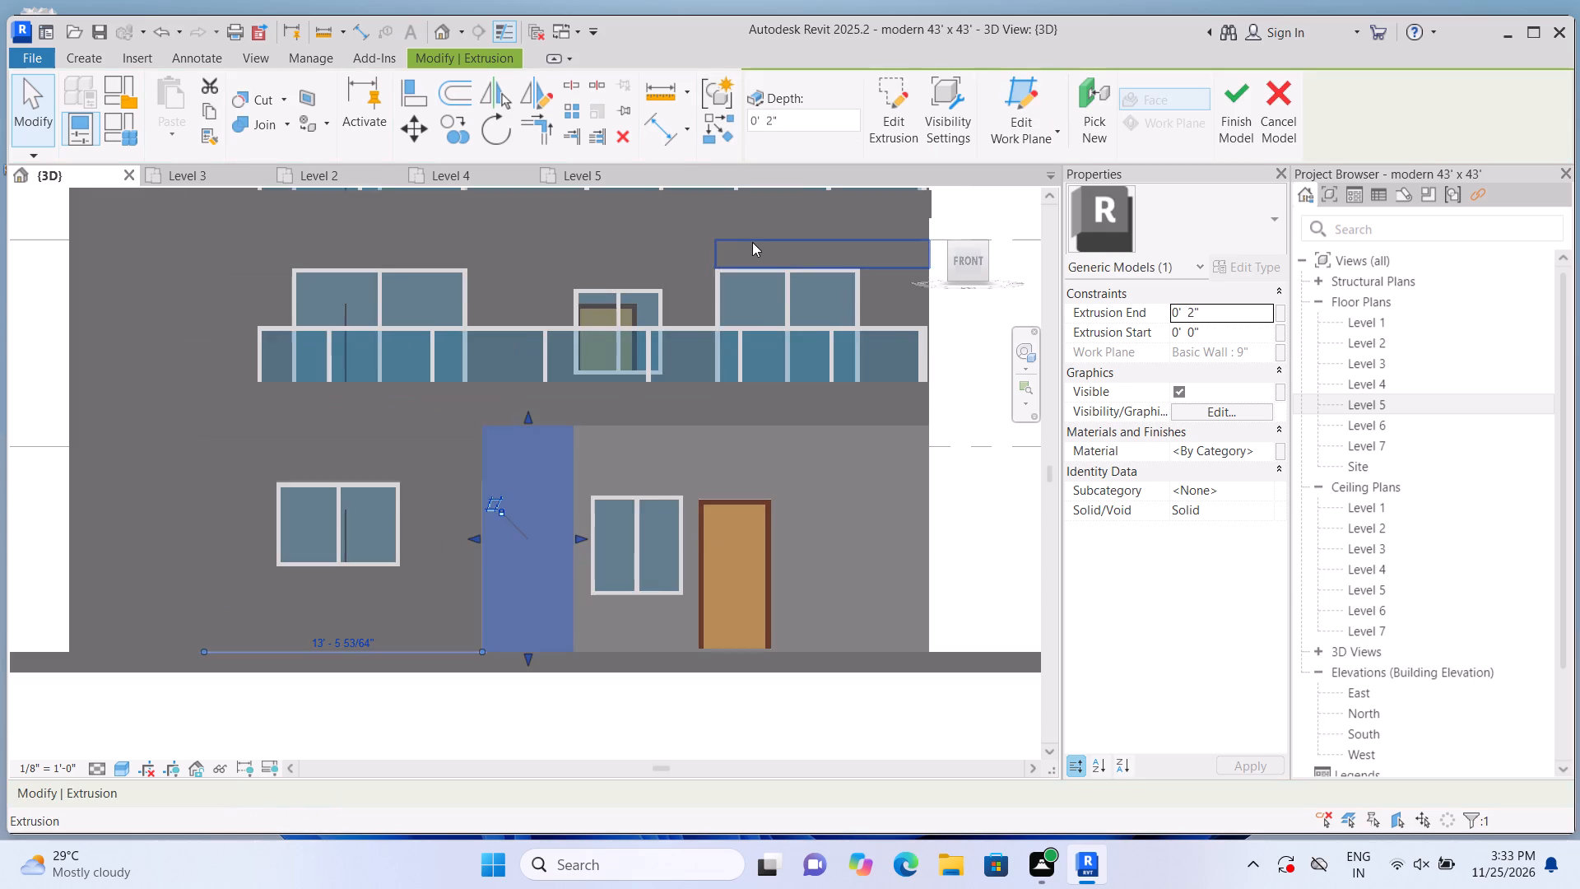
scroll(878, 226, down, 1)
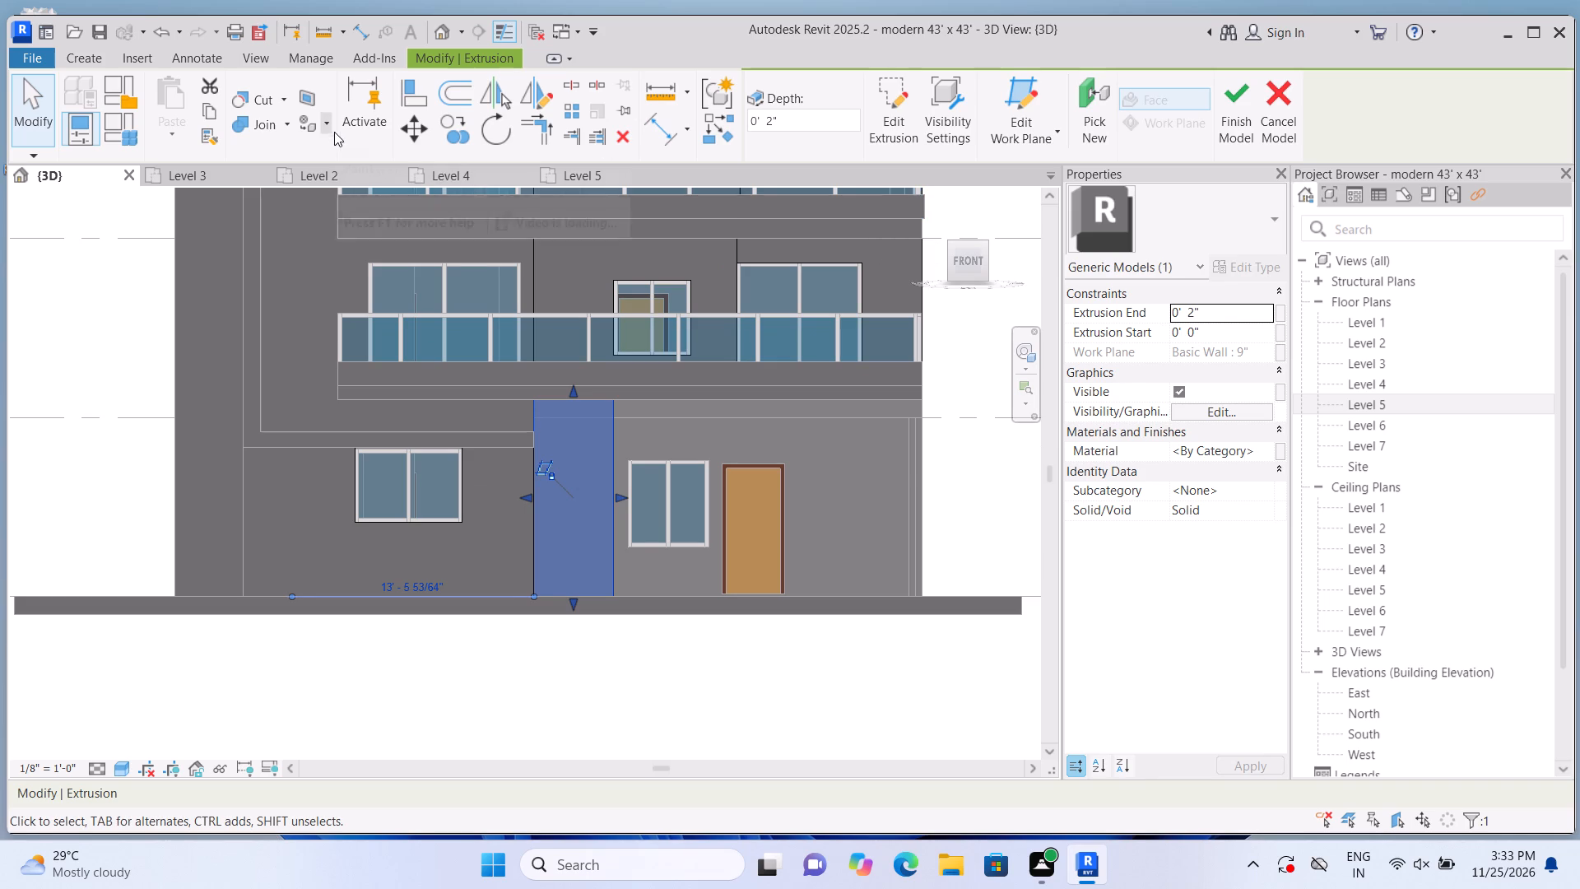
double_click(126, 514)
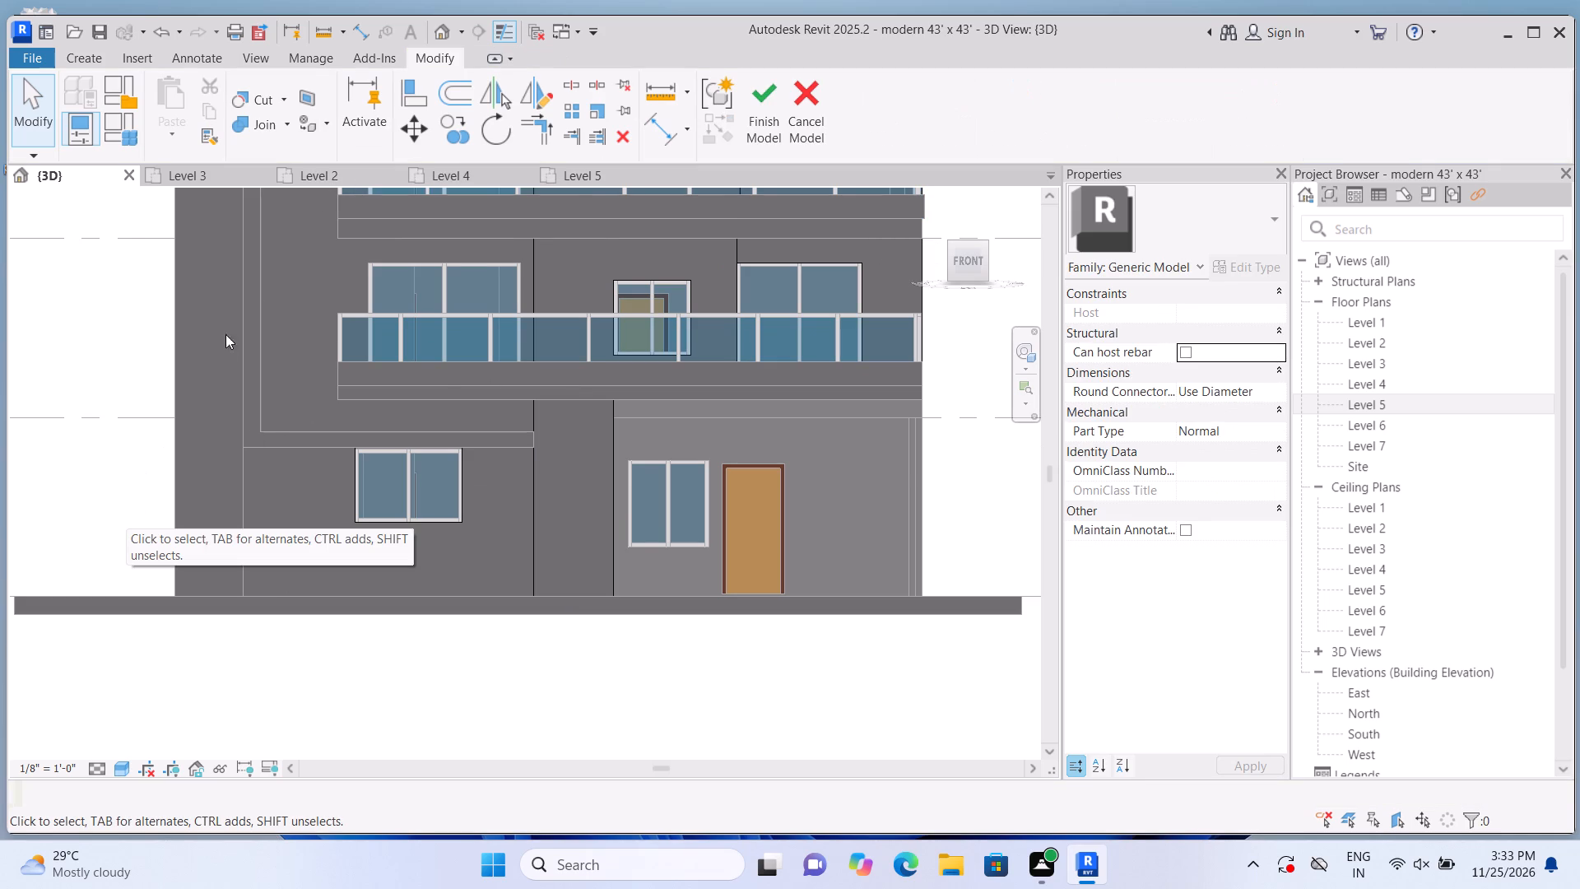
Join the geometry of the ground-floor panel around the 9" wall's window with the tall panel beside it.
click(284, 125)
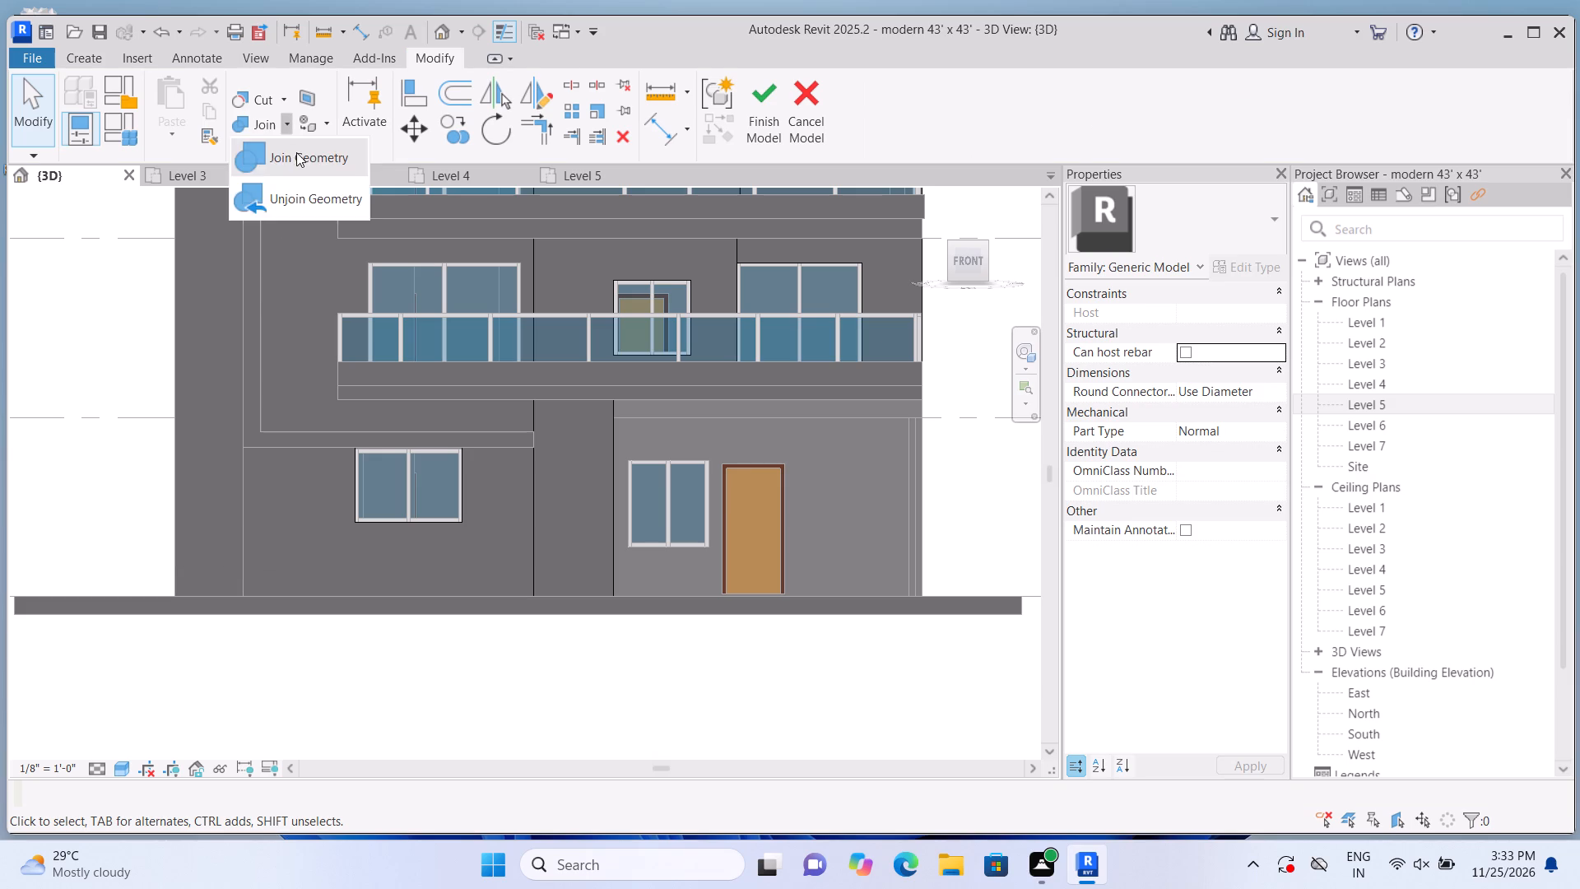
click(296, 152)
click(502, 533)
click(547, 541)
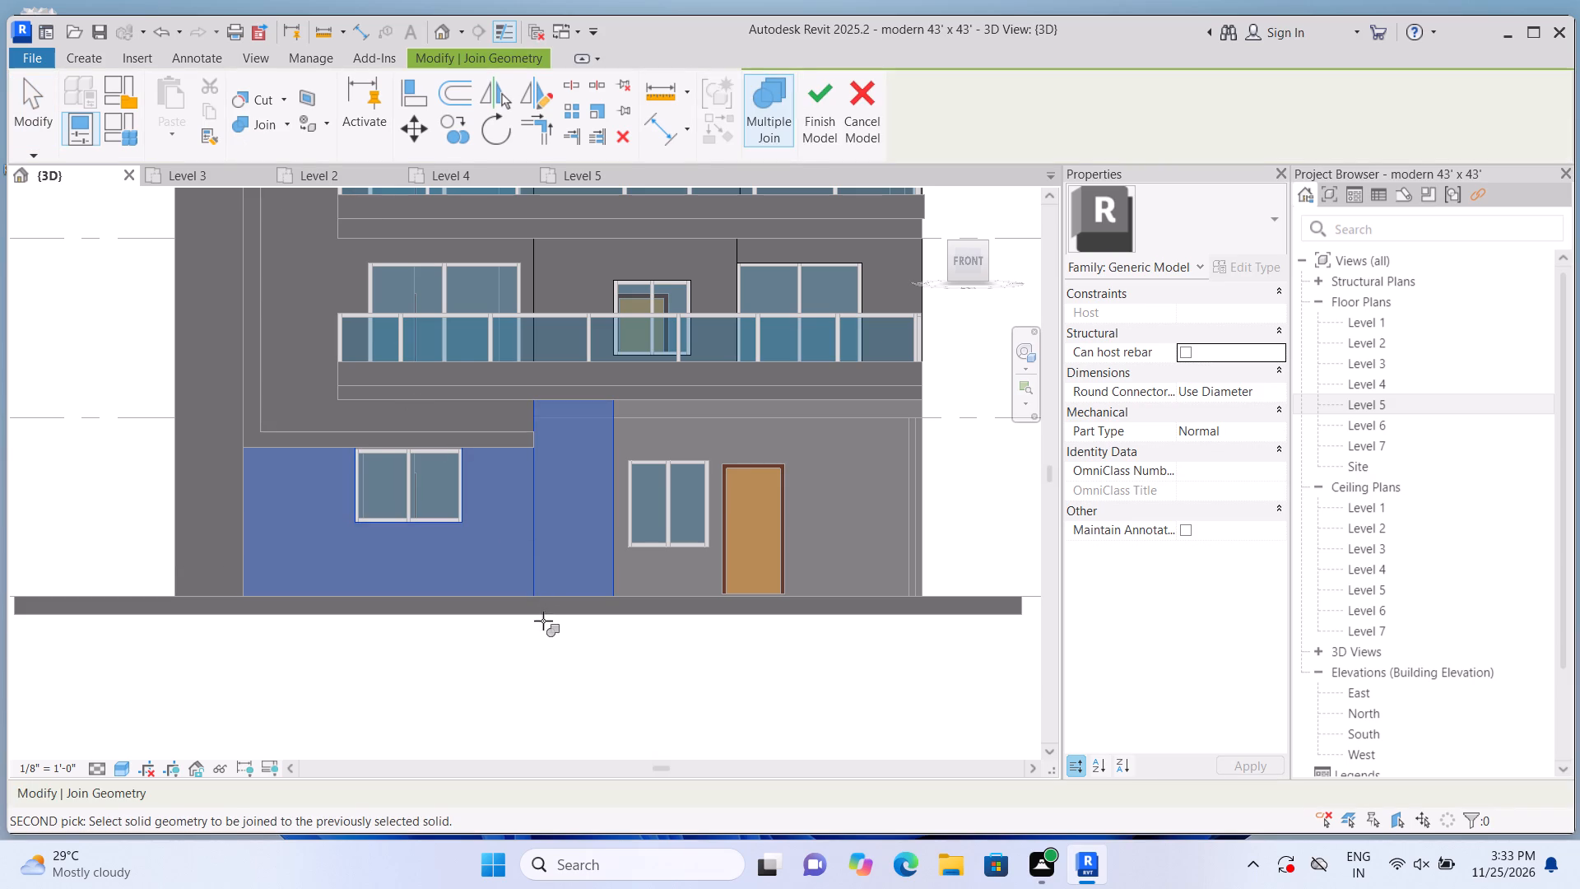
double_click(524, 664)
key(Escape)
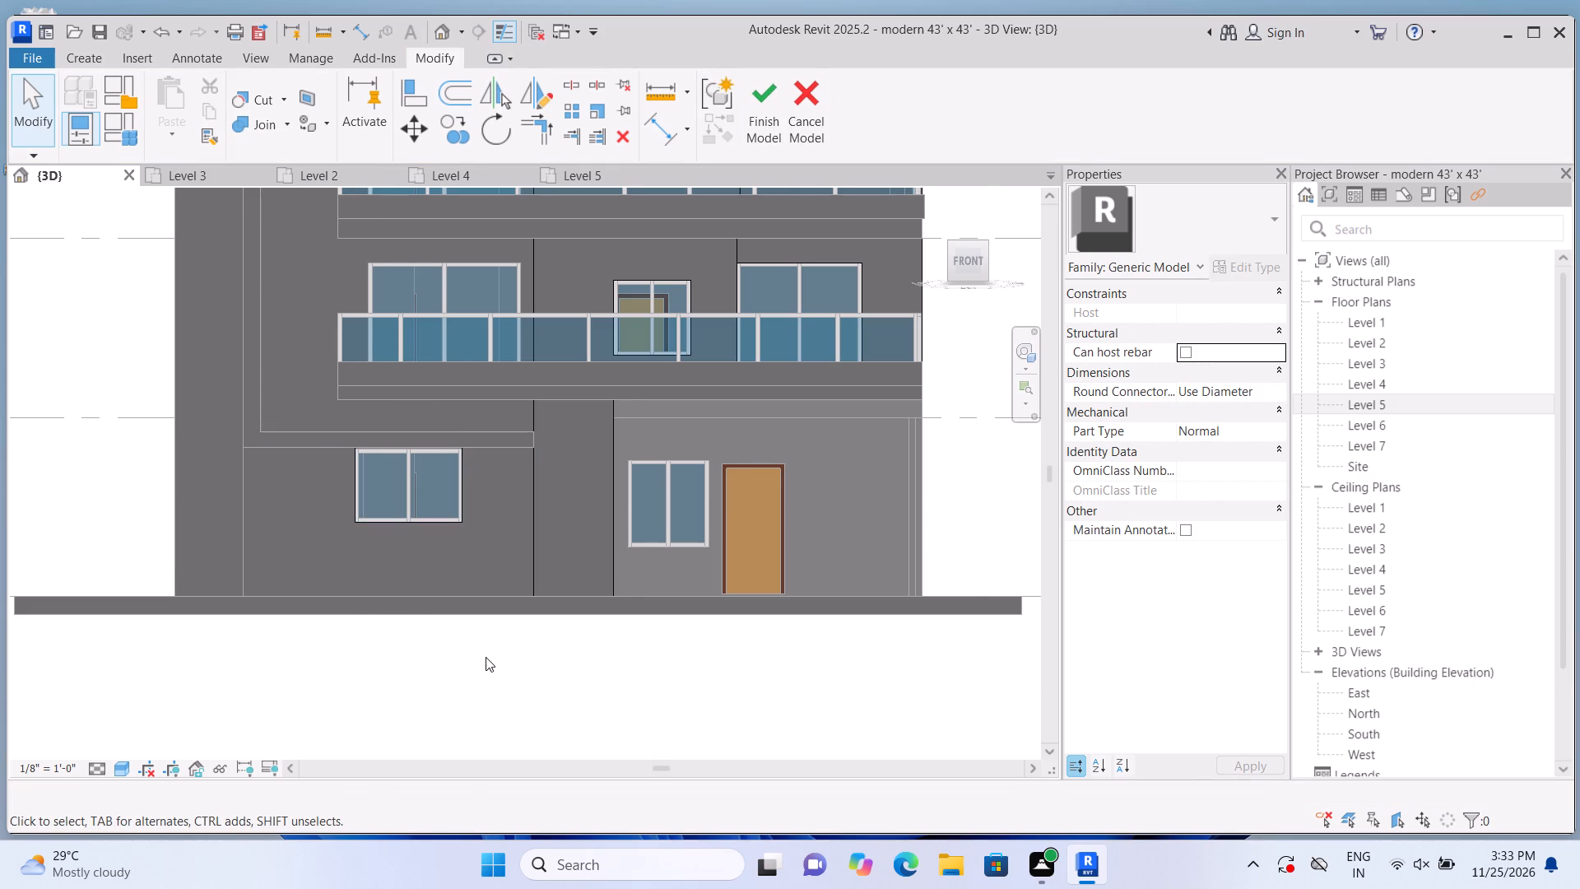
Examine the front facade and the ground-floor tall panel's edges from several 3D angles, ending in the front view.
scroll(484, 656, up, 1)
scroll(484, 656, down, 3)
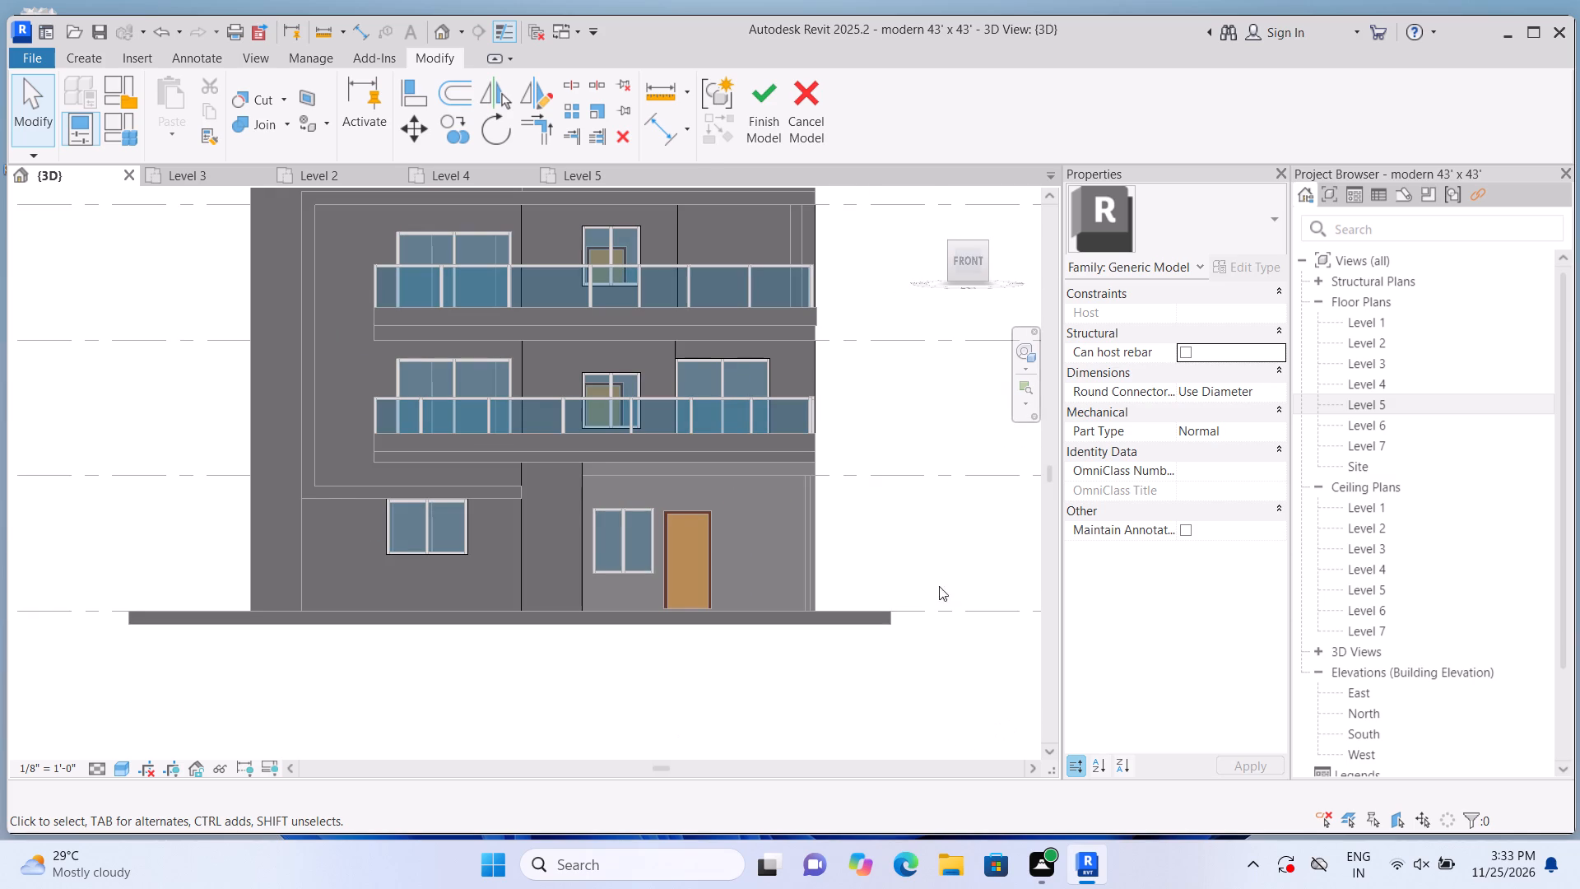
double_click(930, 197)
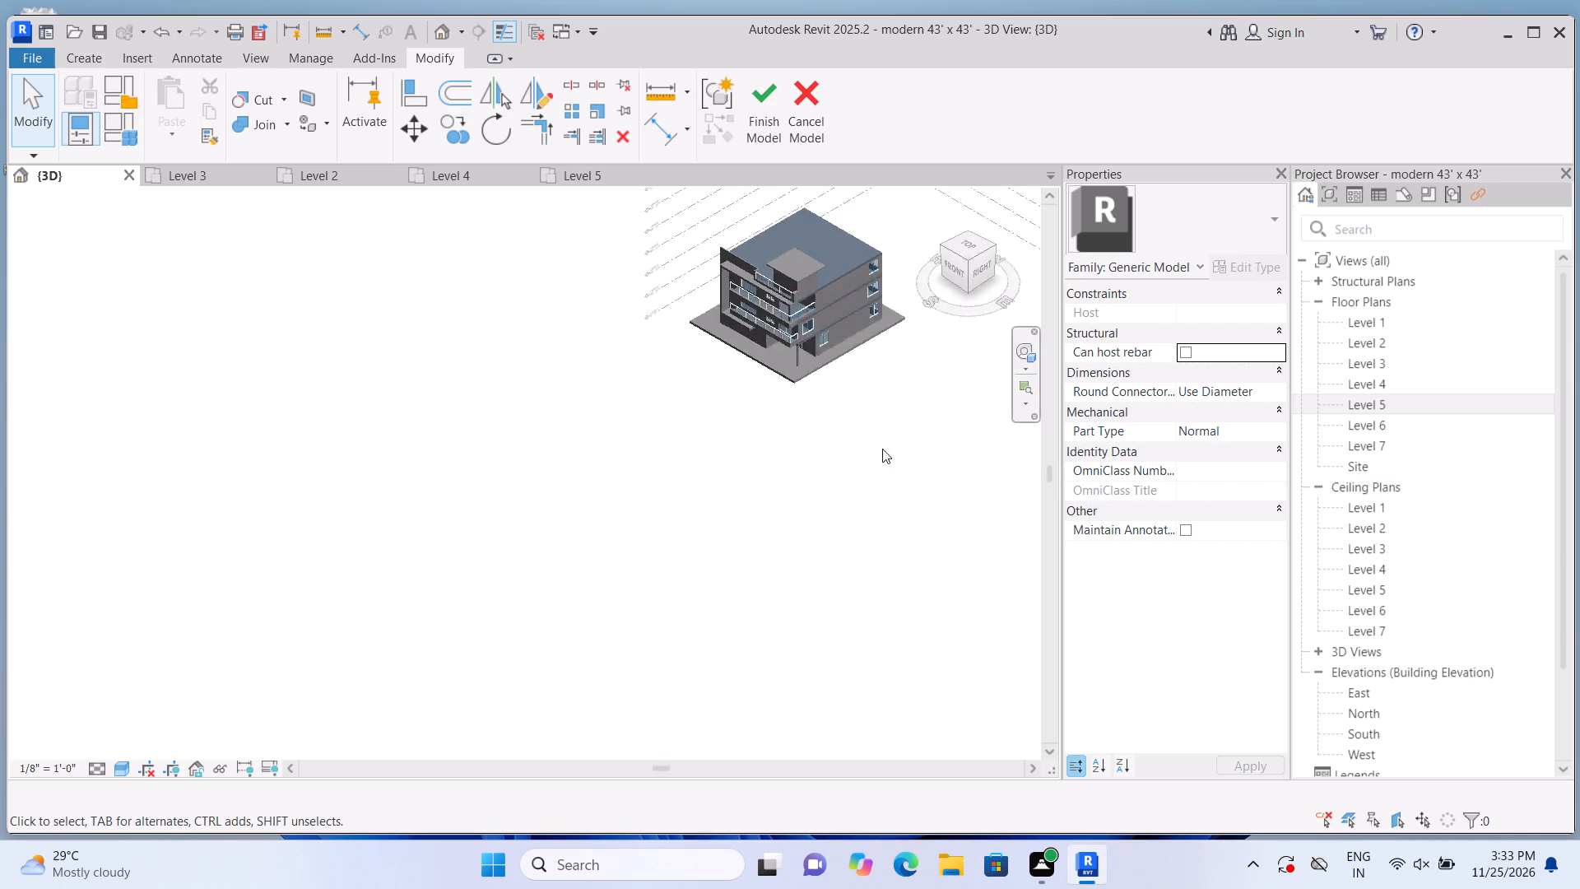
scroll(501, 638, up, 2)
scroll(335, 546, up, 3)
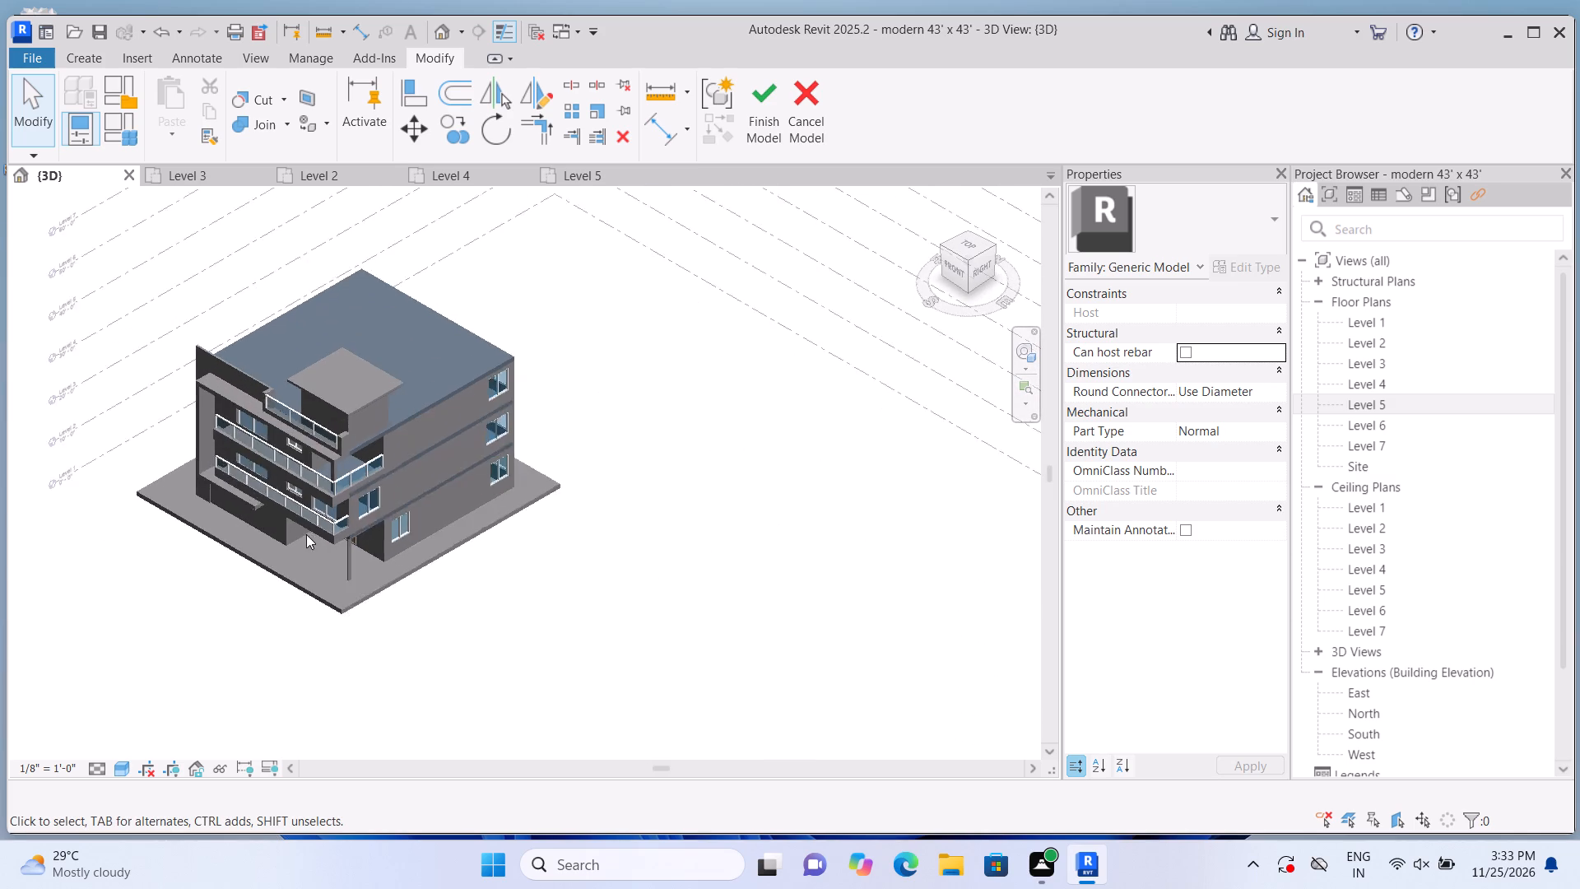
scroll(230, 583, up, 1)
scroll(276, 528, up, 11)
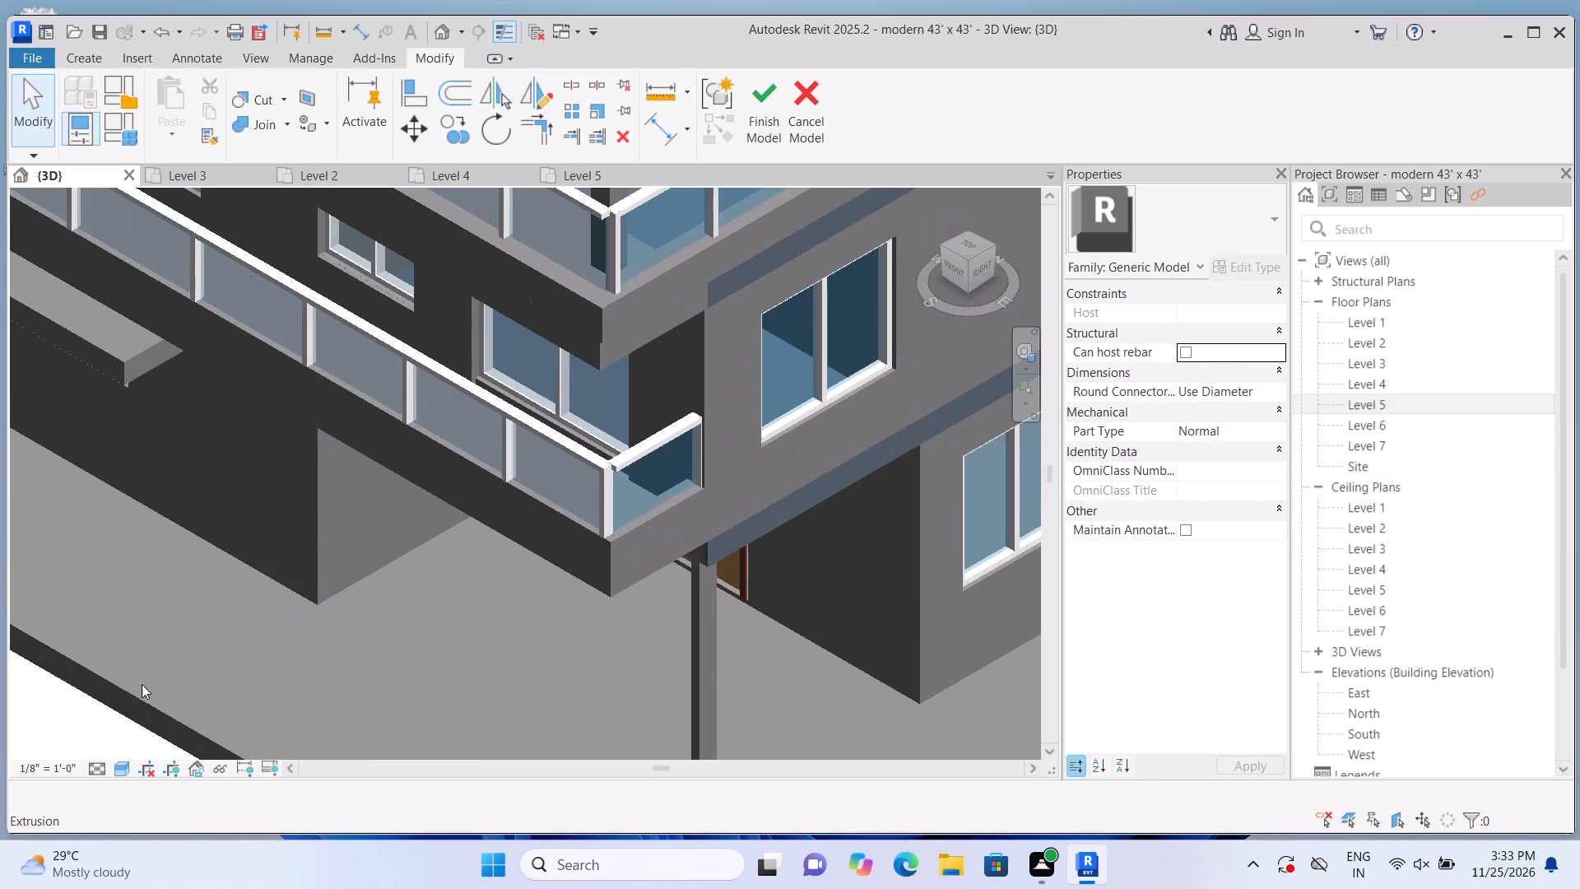
scroll(179, 547, up, 1)
scroll(314, 577, up, 1)
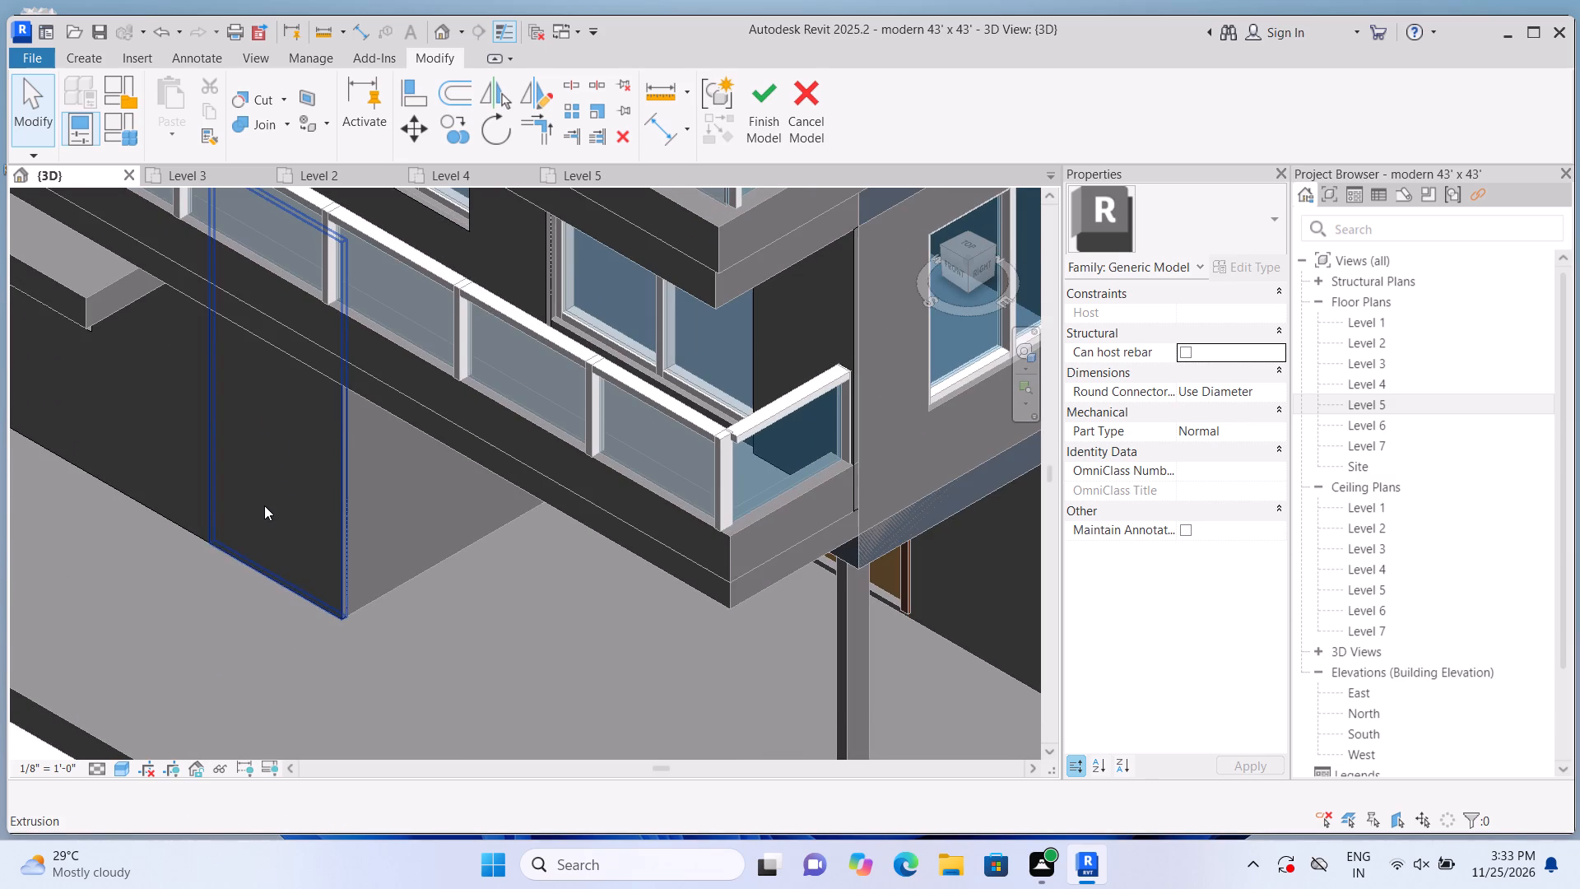
click(264, 505)
click(27, 747)
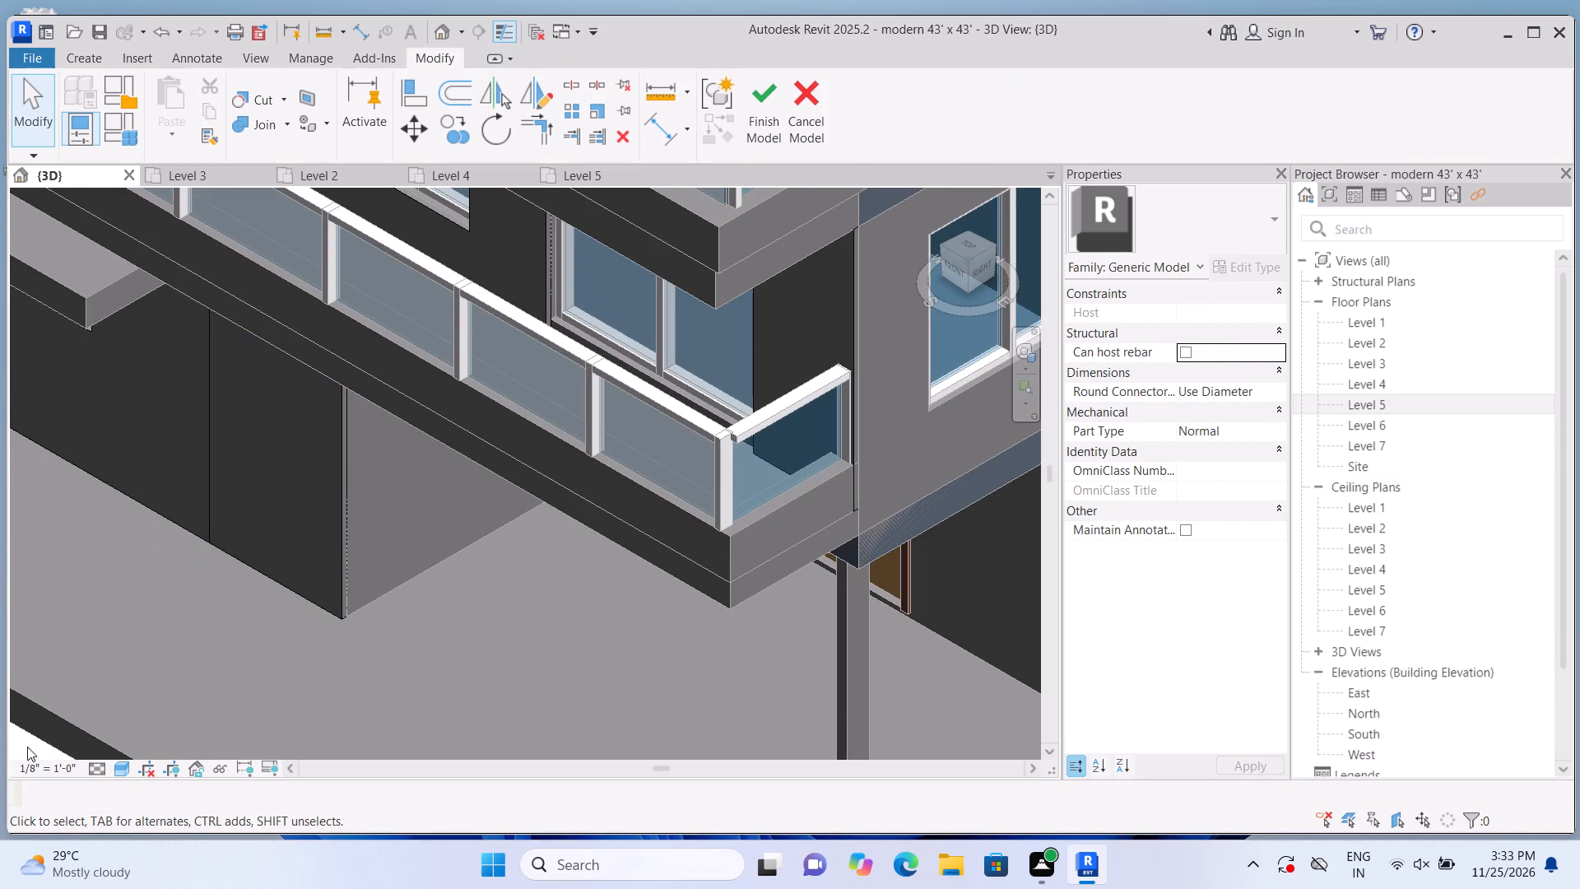
scroll(195, 574, down, 2)
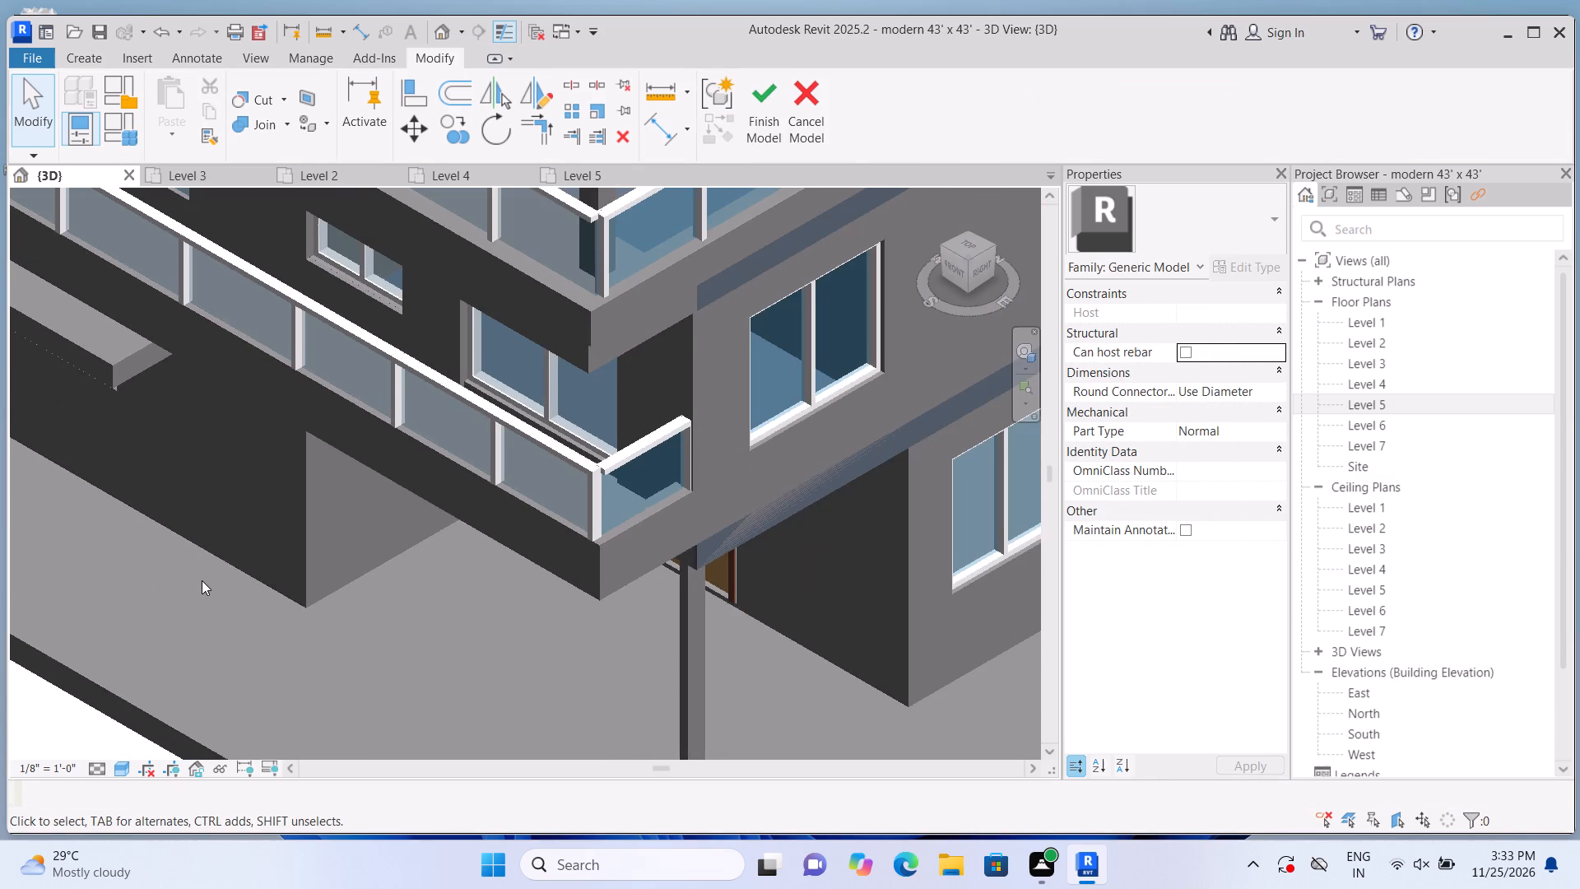
middle_drag(244, 654, 330, 450)
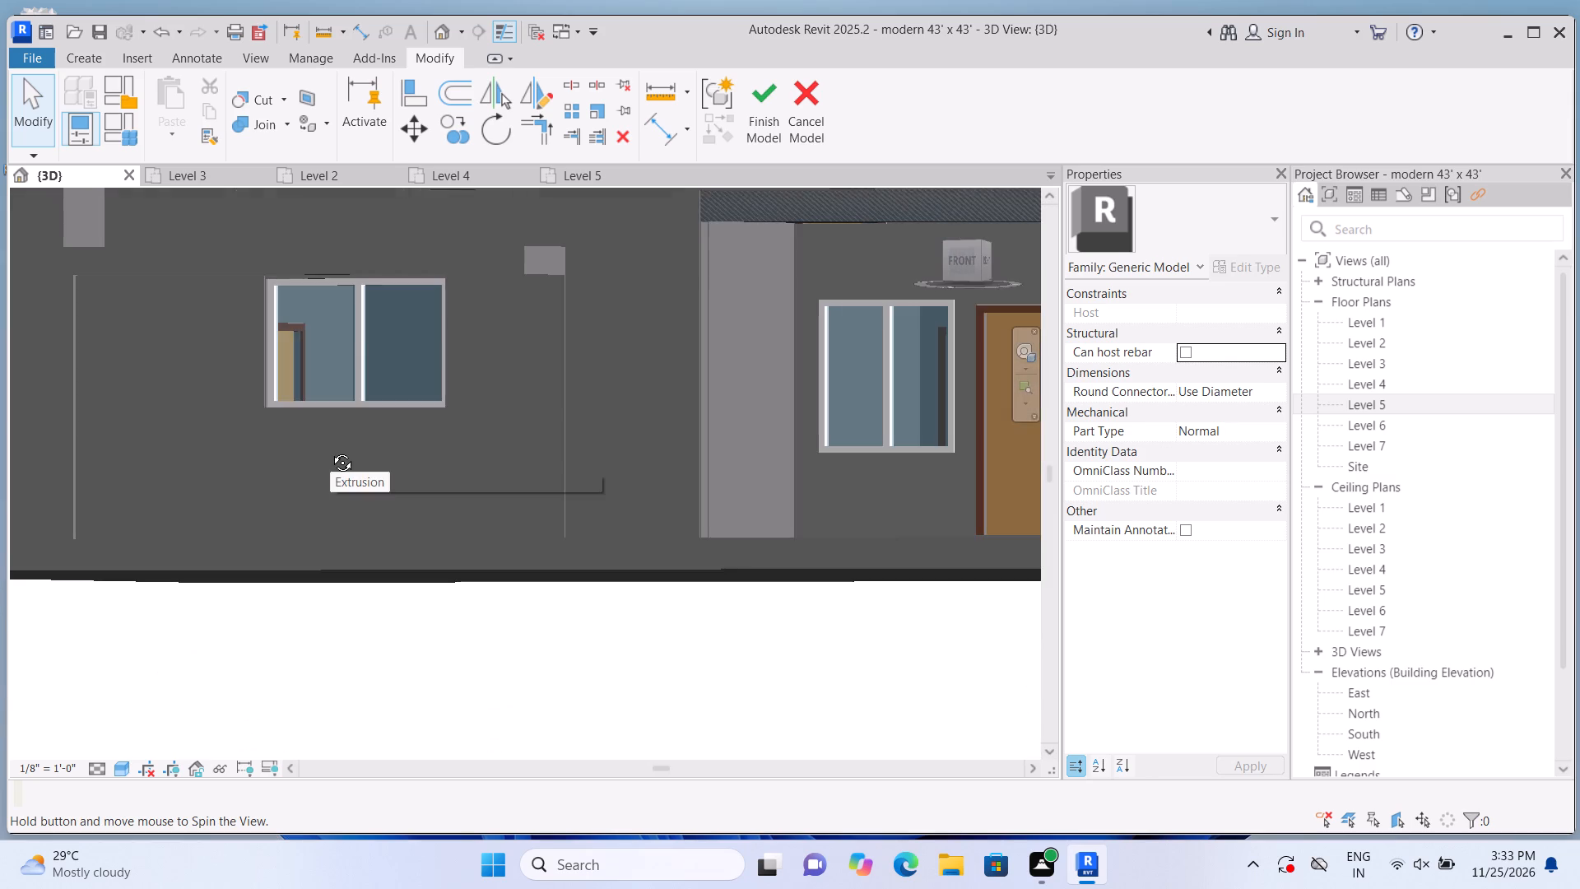
middle_drag(330, 450, 308, 418)
shift+scroll(295, 500, down, 1)
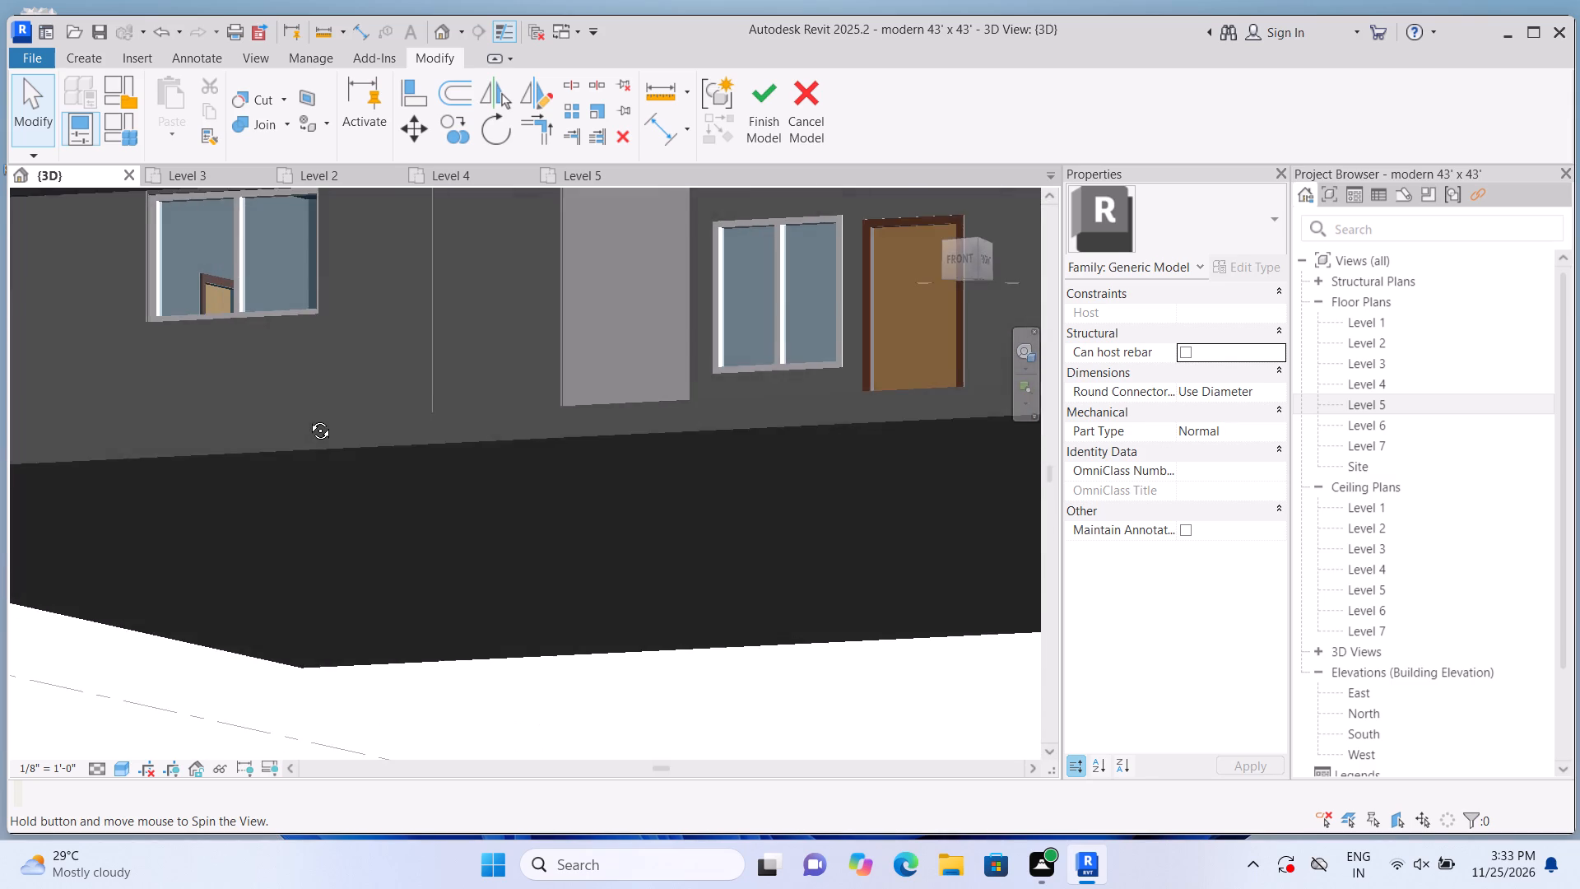
middle_drag(308, 418, 248, 525)
scroll(267, 547, down, 1)
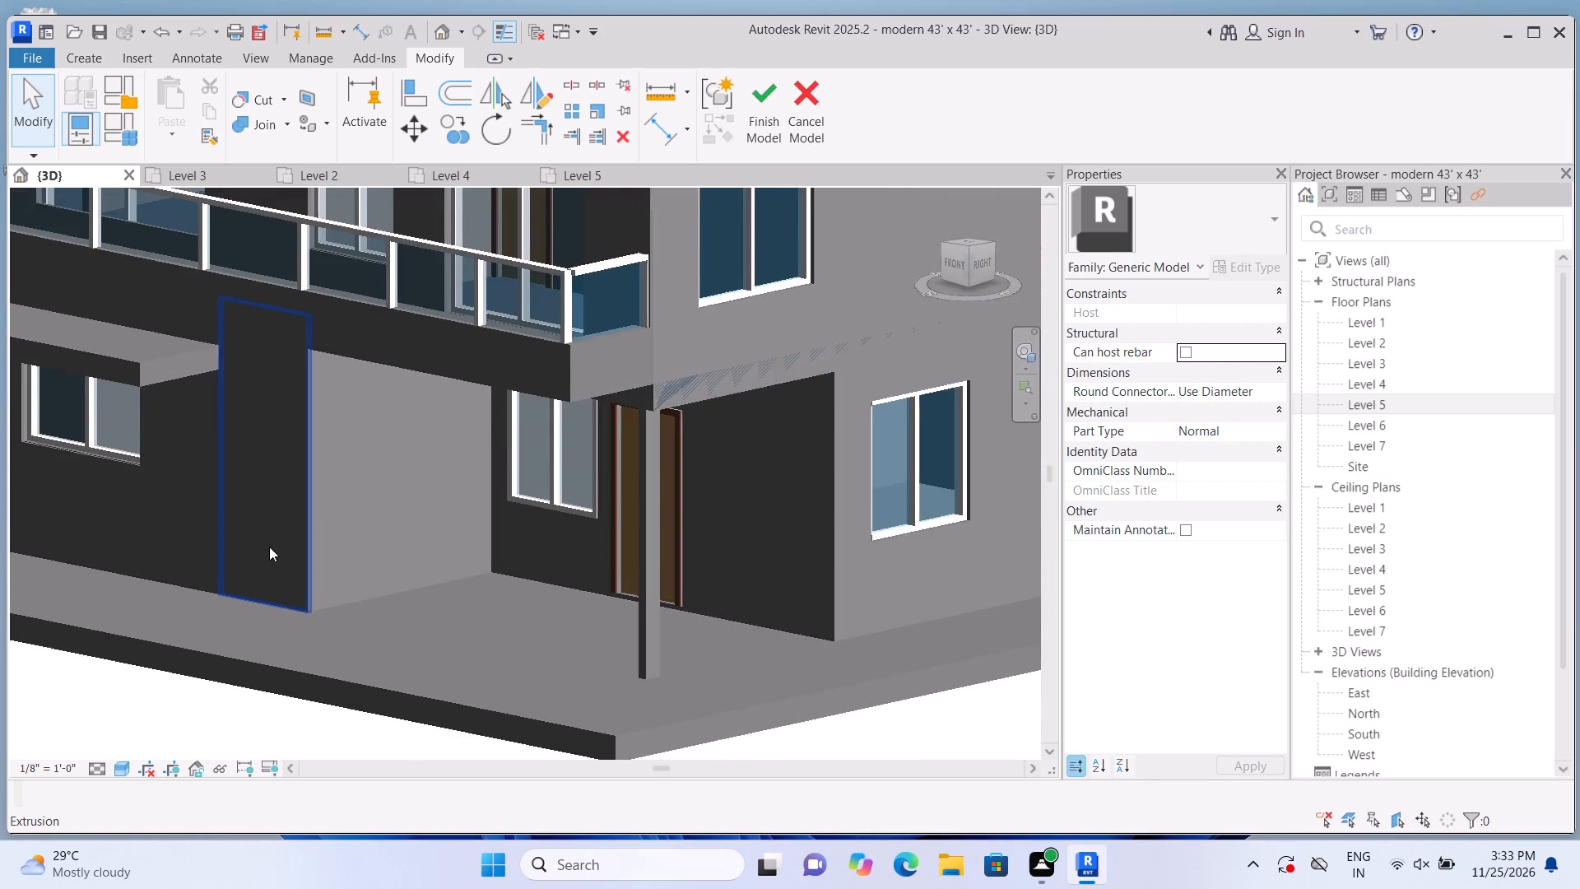
scroll(271, 547, down, 2)
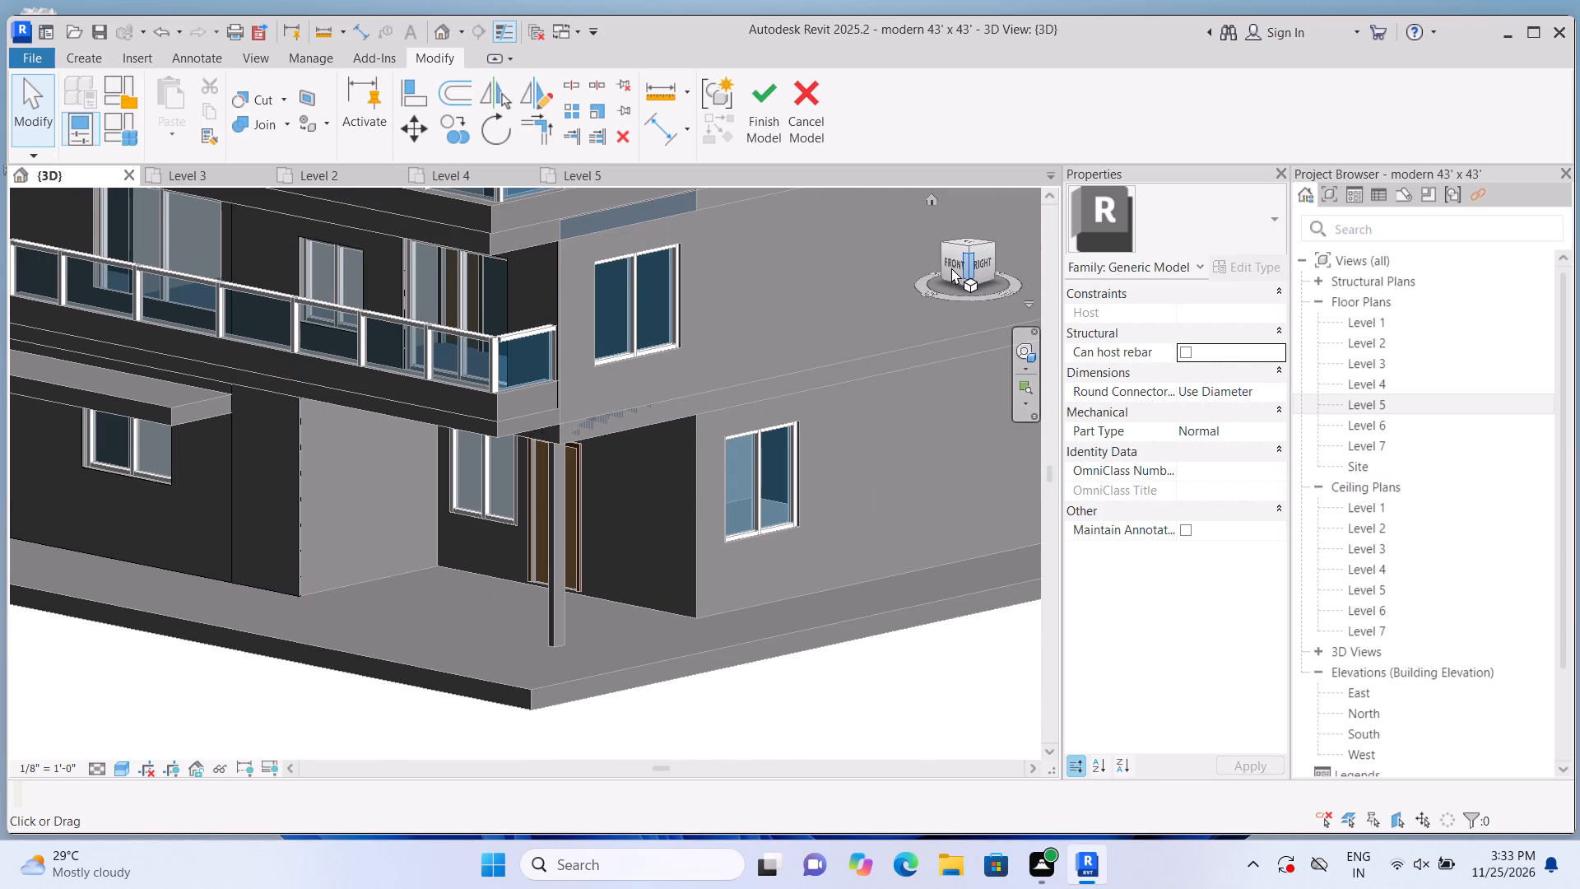
click(951, 267)
scroll(502, 543, up, 5)
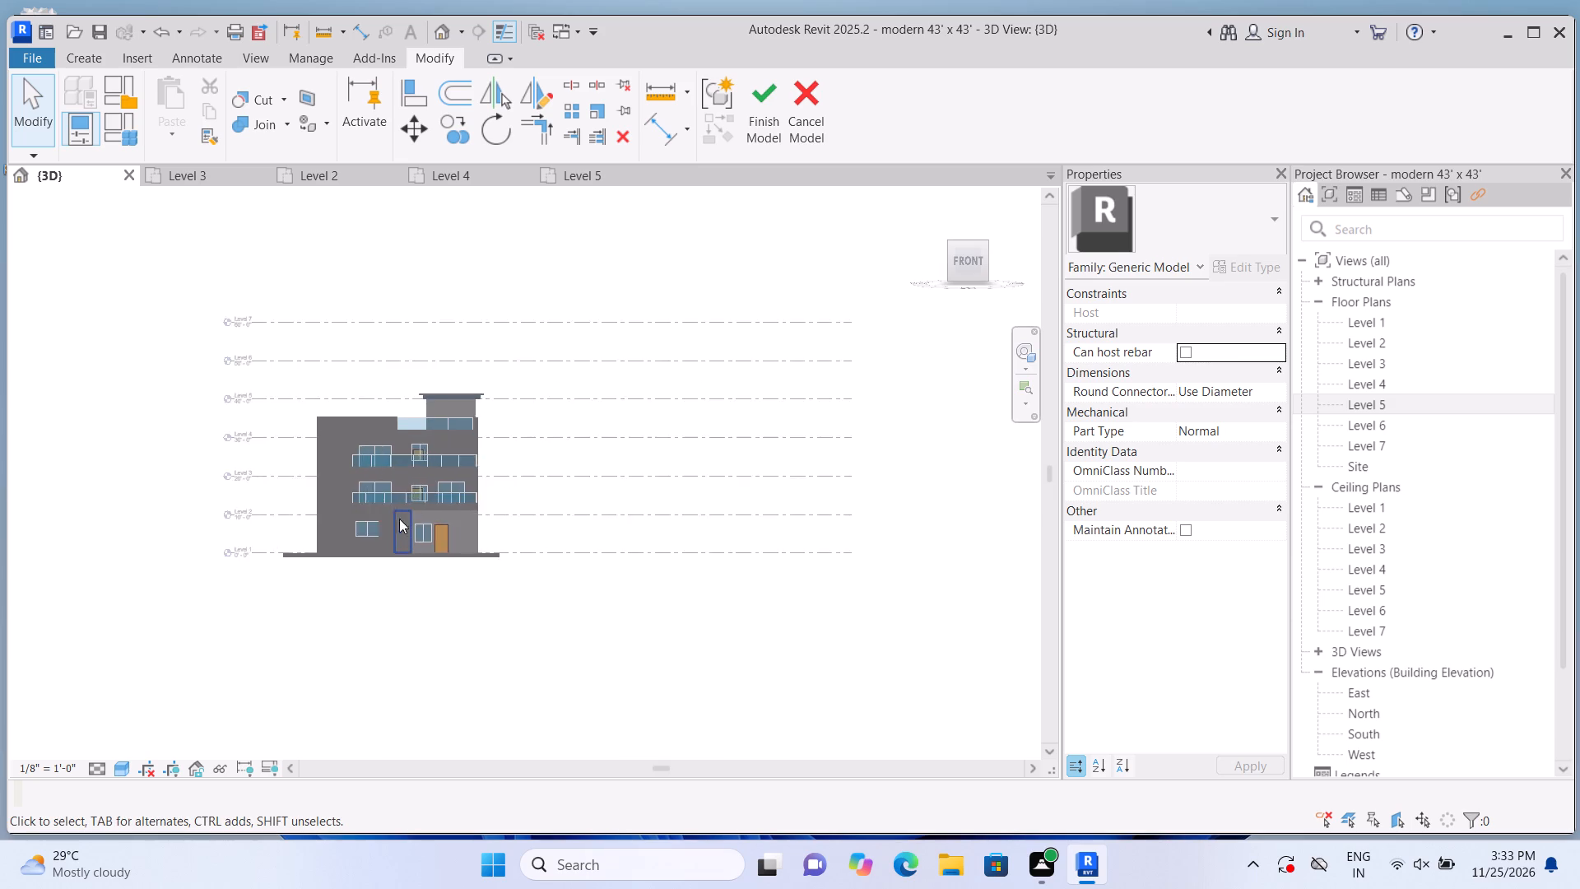
scroll(399, 519, up, 8)
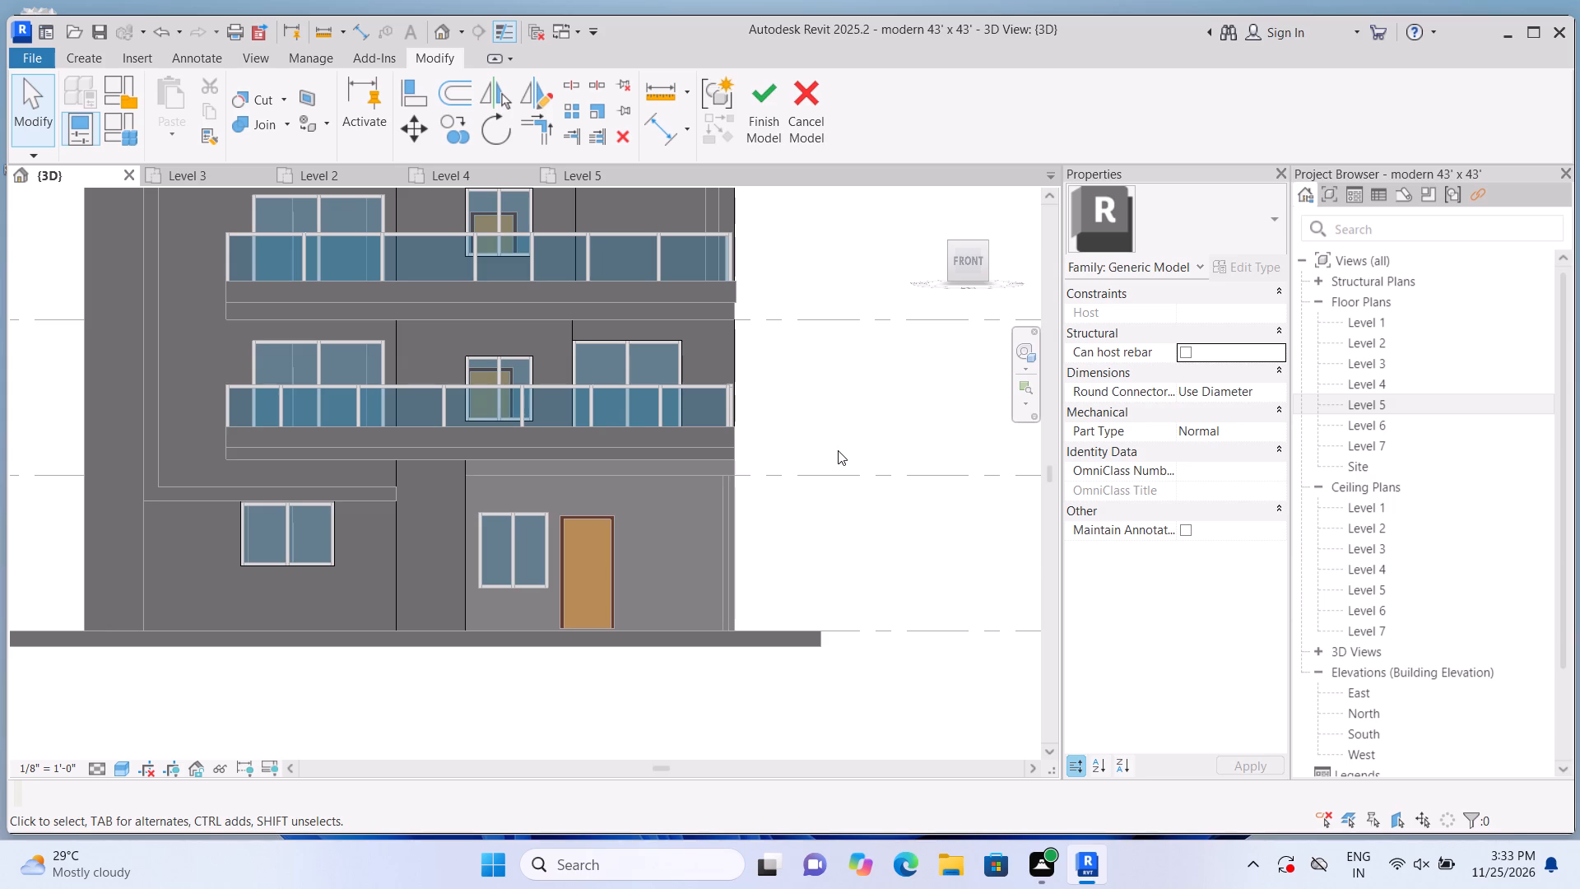
Extrude a rectangle about 3'-5" high 2" deep on the 4.5" wall above the ground-floor window, from the projecting wall's corner to the door frame's near edge.
click(78, 54)
click(172, 115)
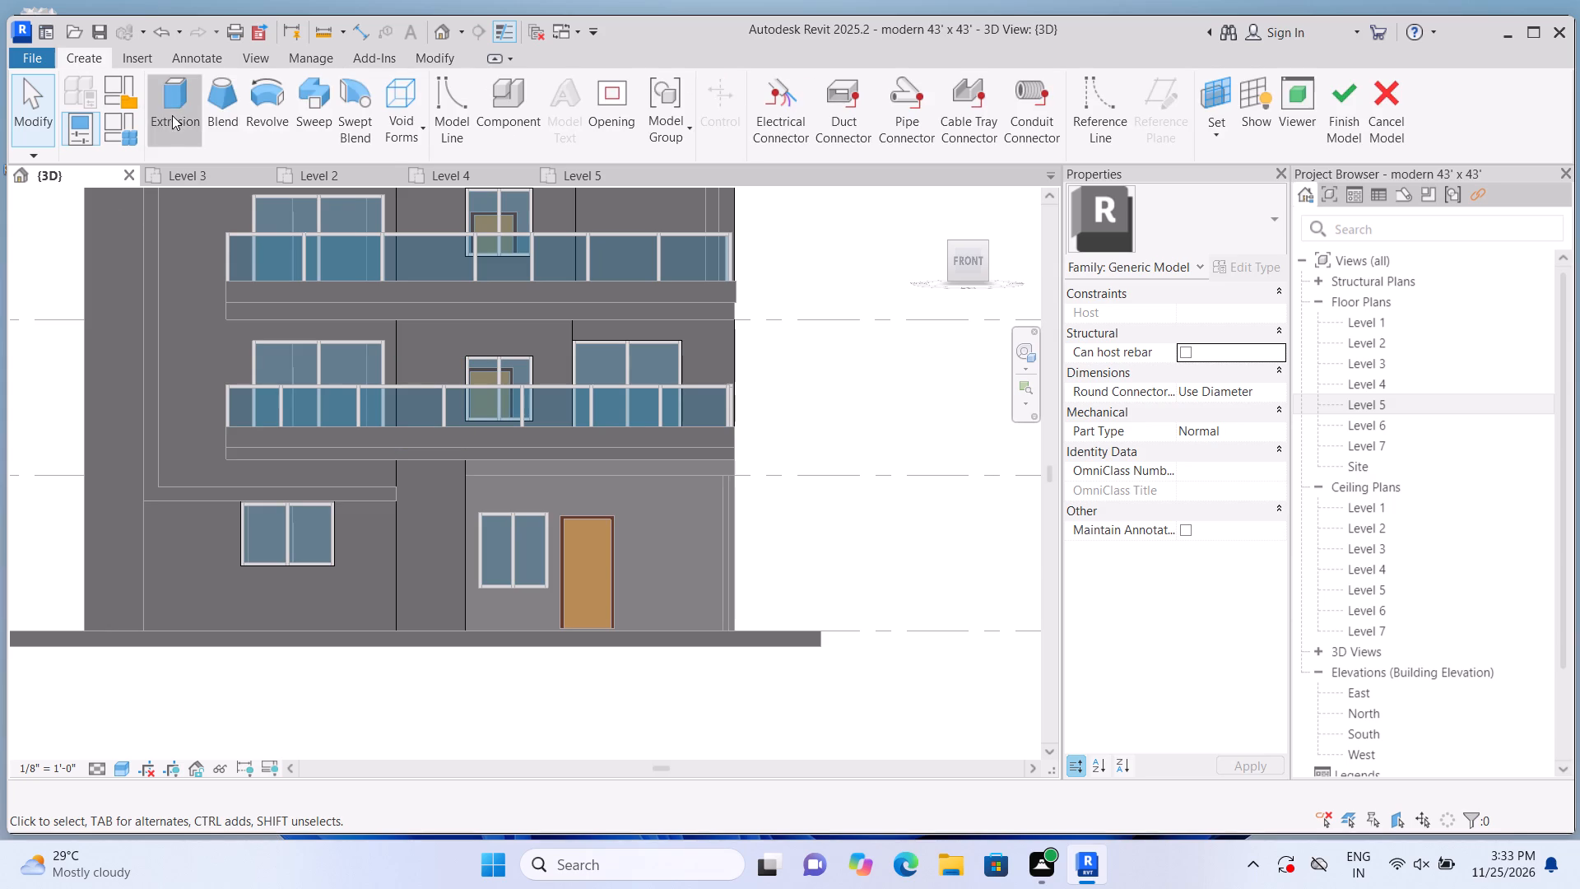
click(1072, 128)
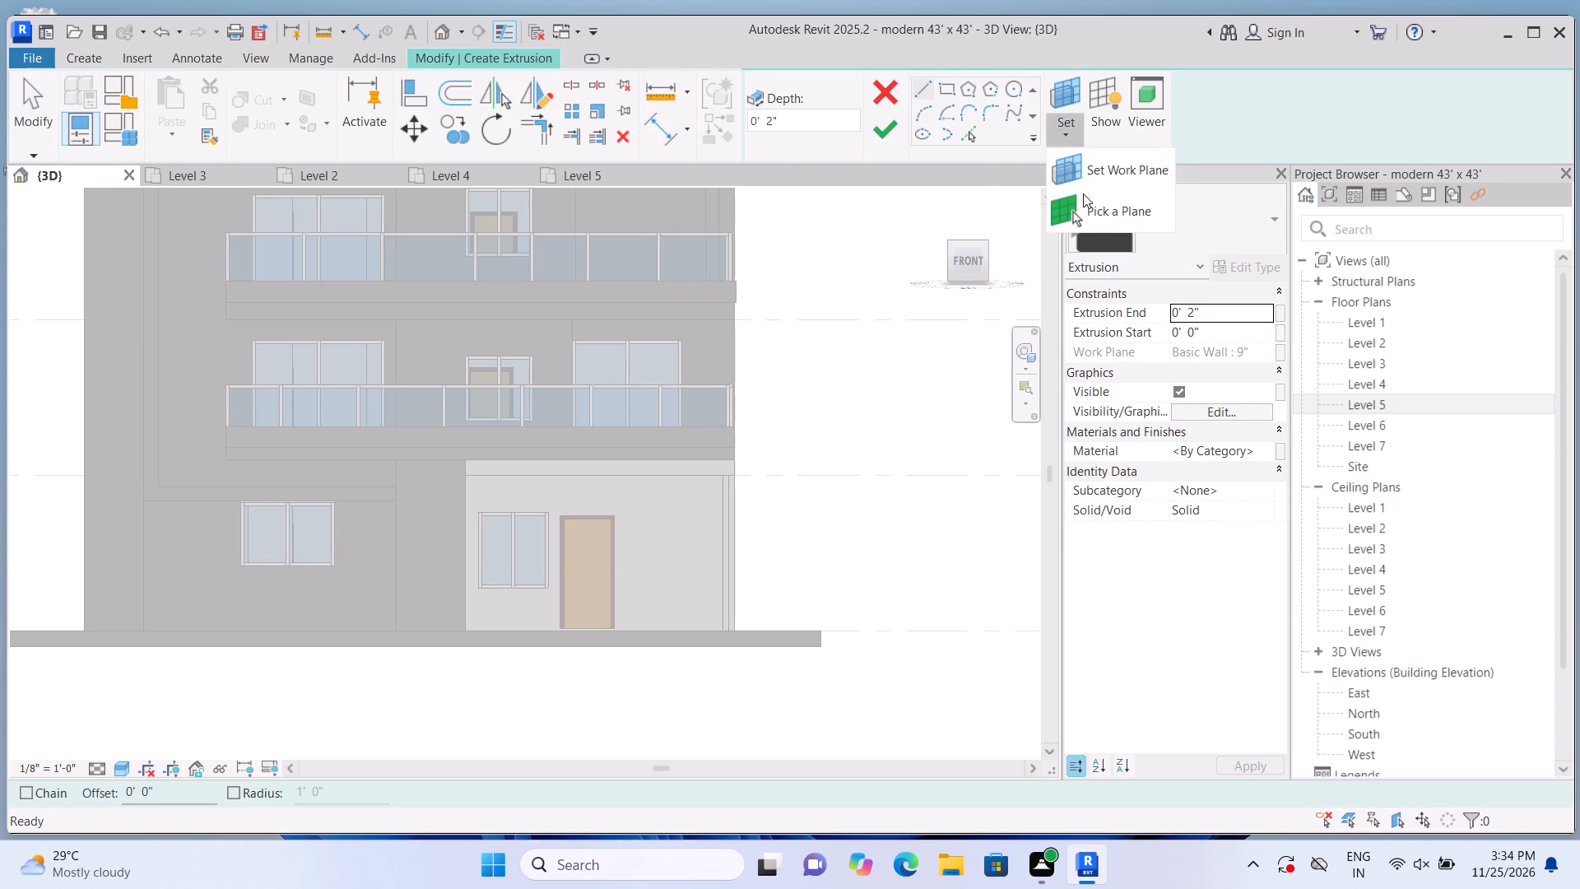
click(1084, 196)
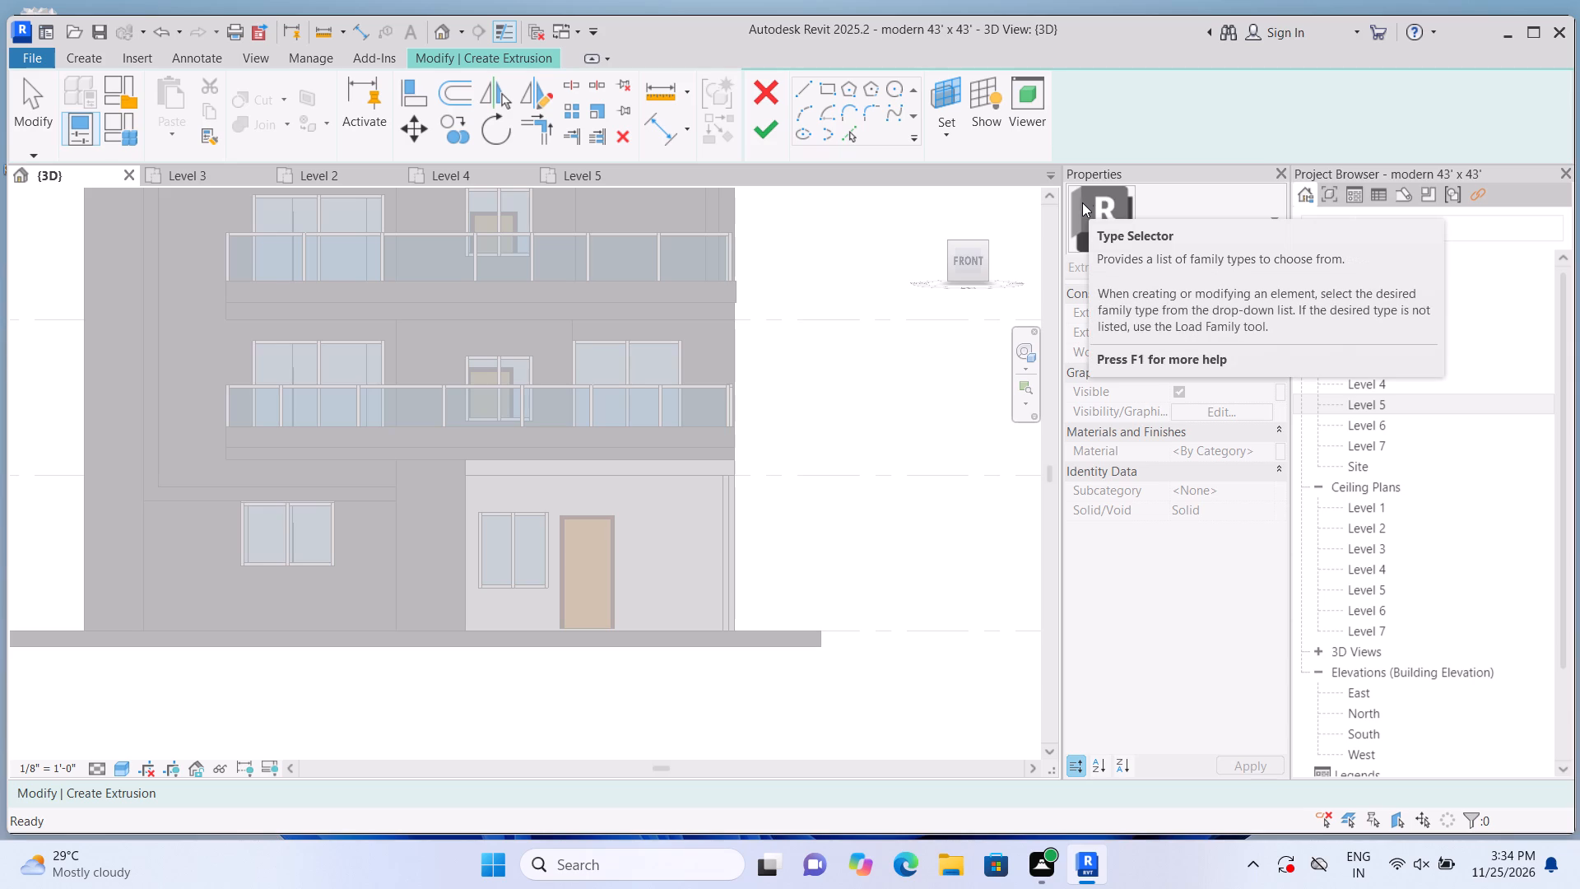
double_click(630, 507)
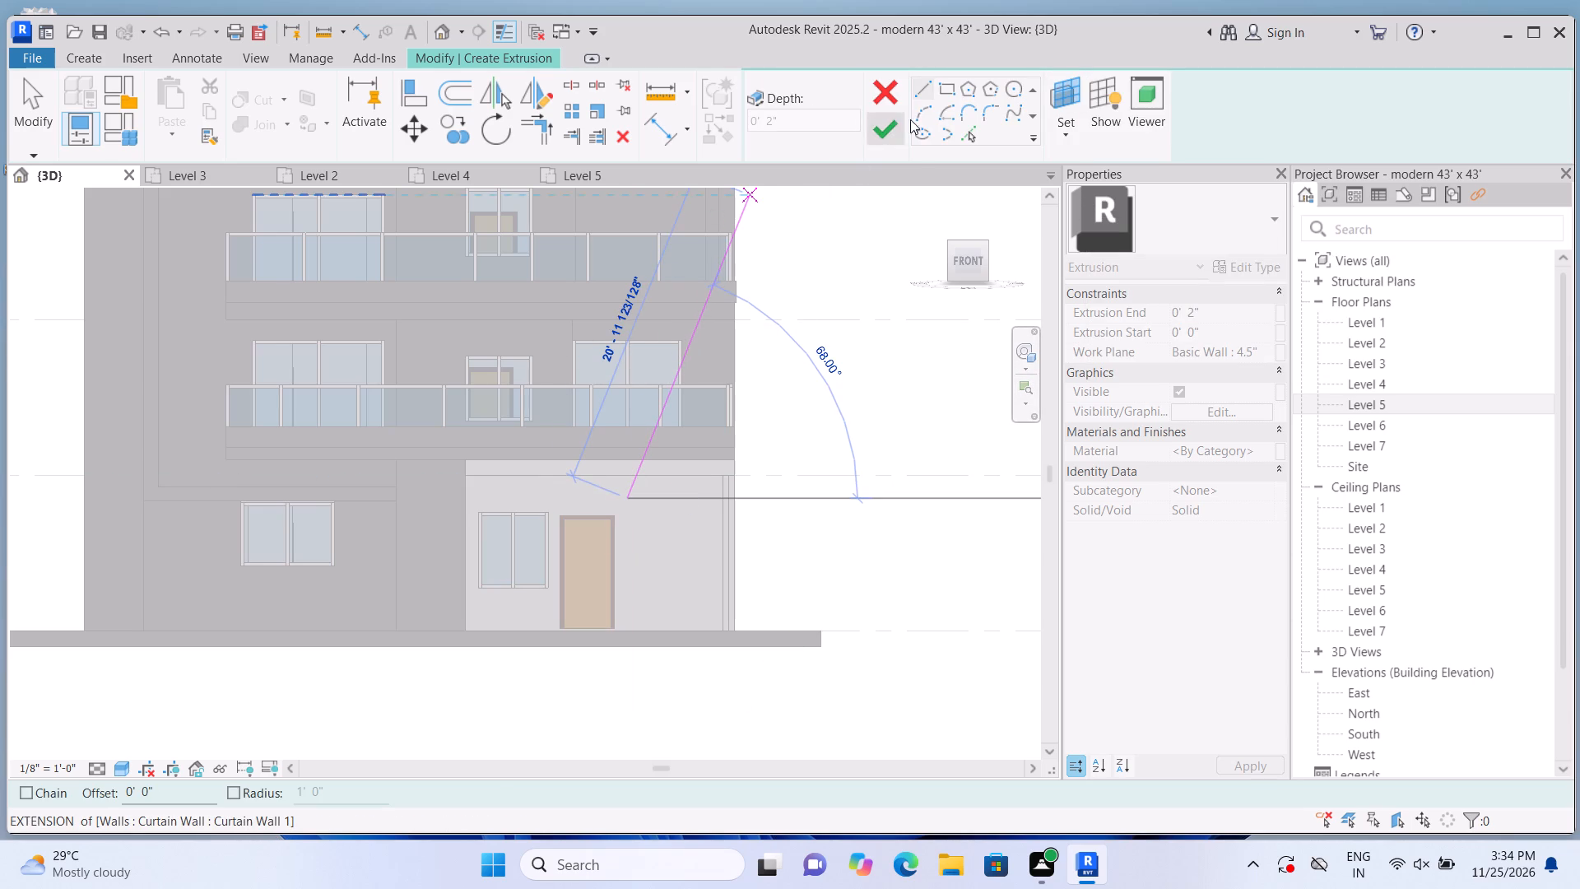
click(936, 95)
scroll(530, 501, up, 1)
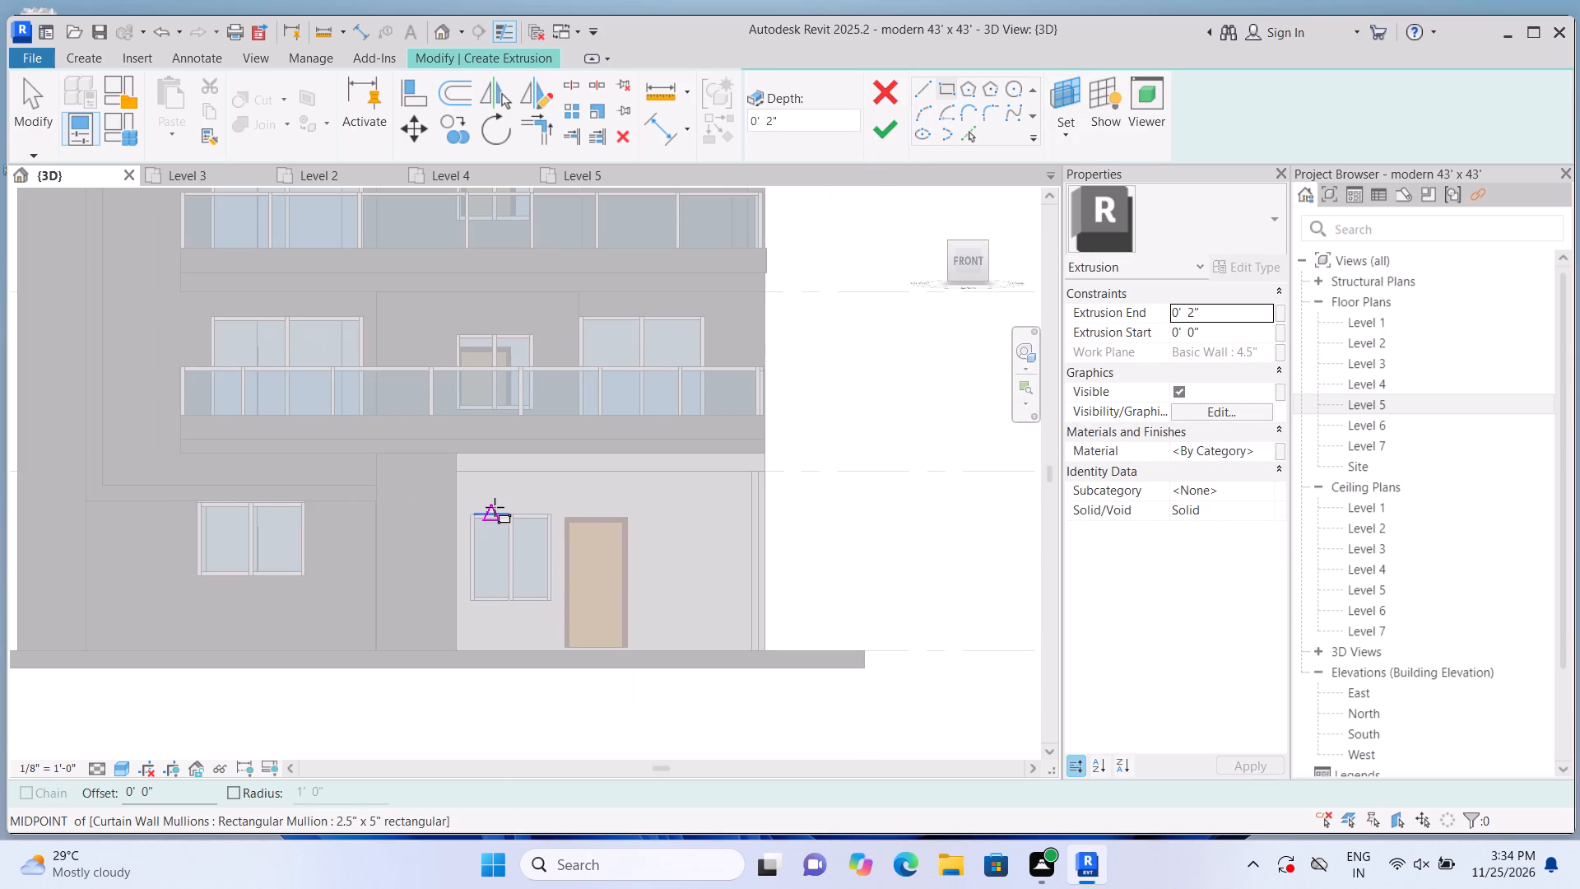
click(462, 449)
scroll(661, 489, up, 2)
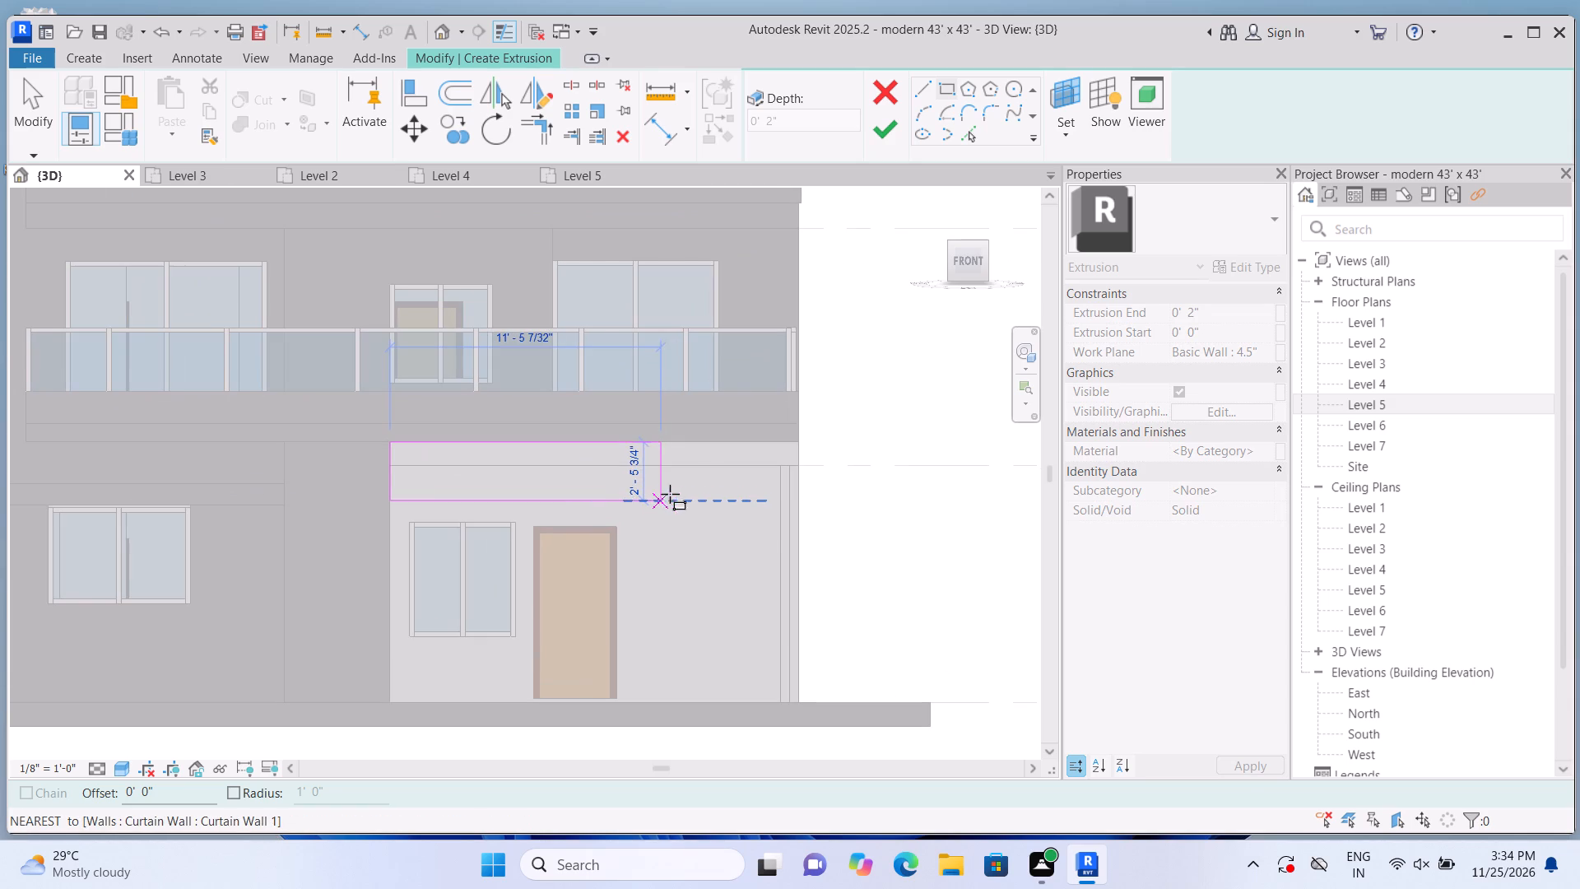
scroll(772, 524, up, 2)
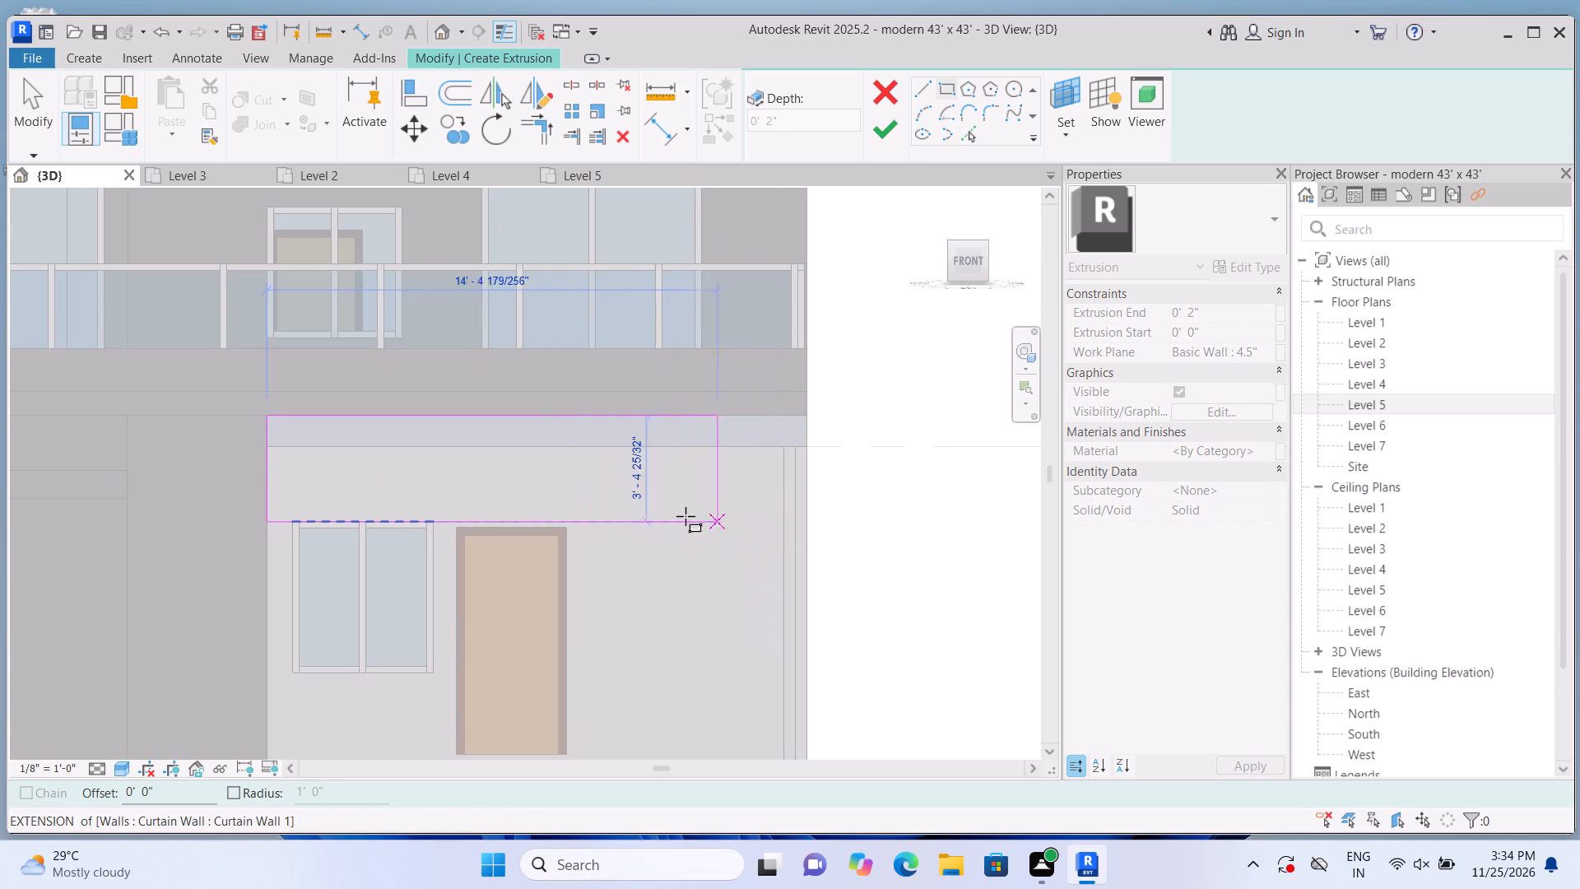
scroll(476, 525, up, 7)
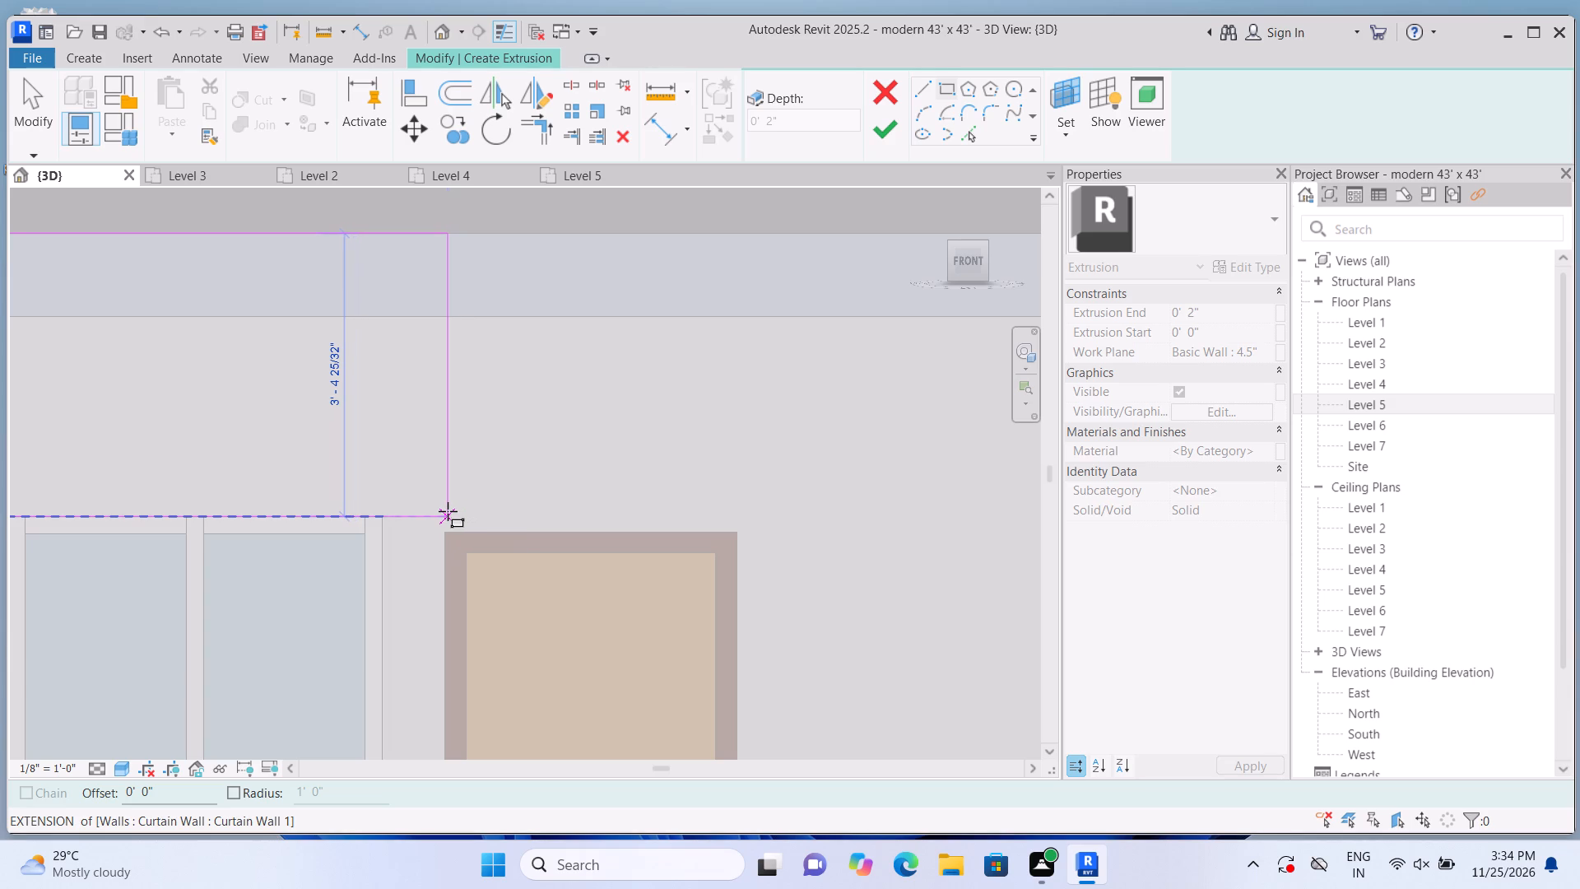
click(448, 511)
click(876, 126)
scroll(814, 345, down, 1)
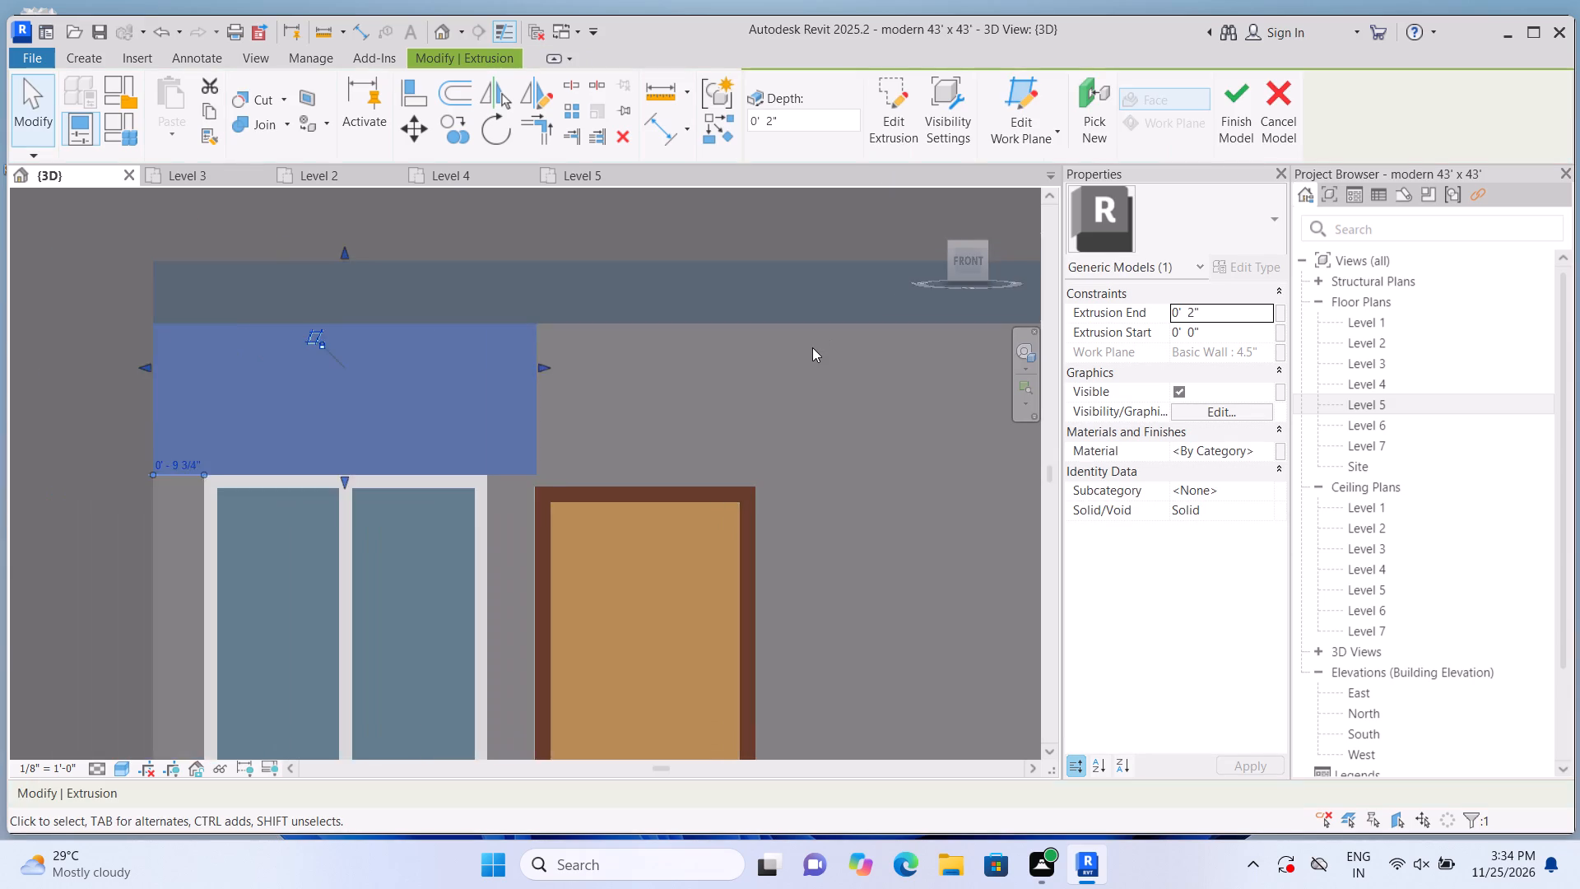
scroll(812, 347, down, 3)
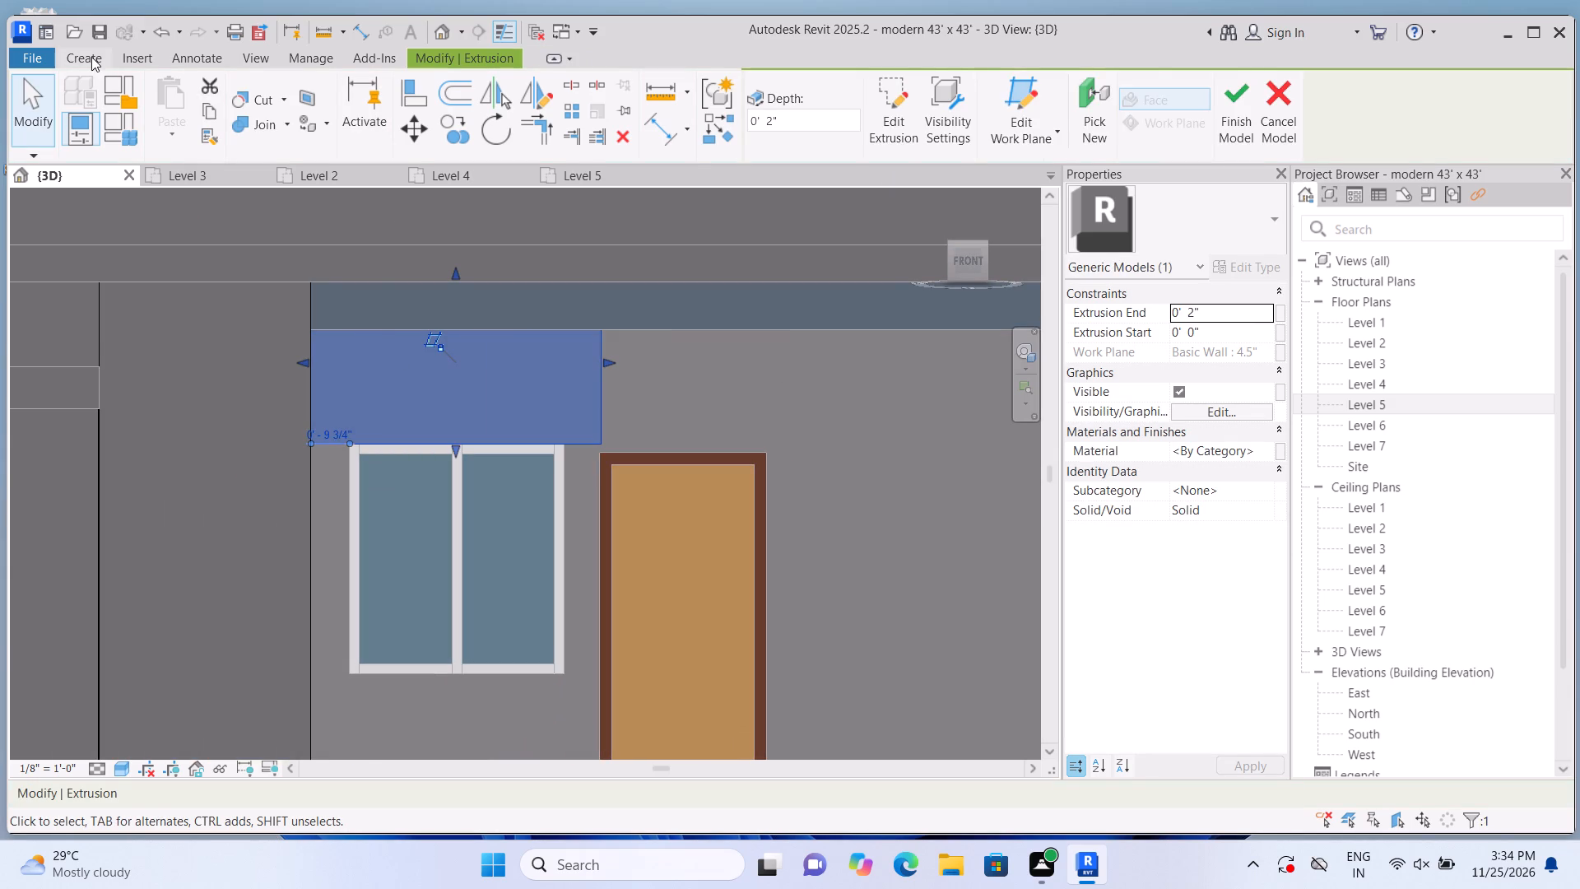
Extrude a rectangle 2" deep on the 4.5" wall above the door, from the window's upper panel to the wall's outer corner.
click(91, 57)
click(168, 106)
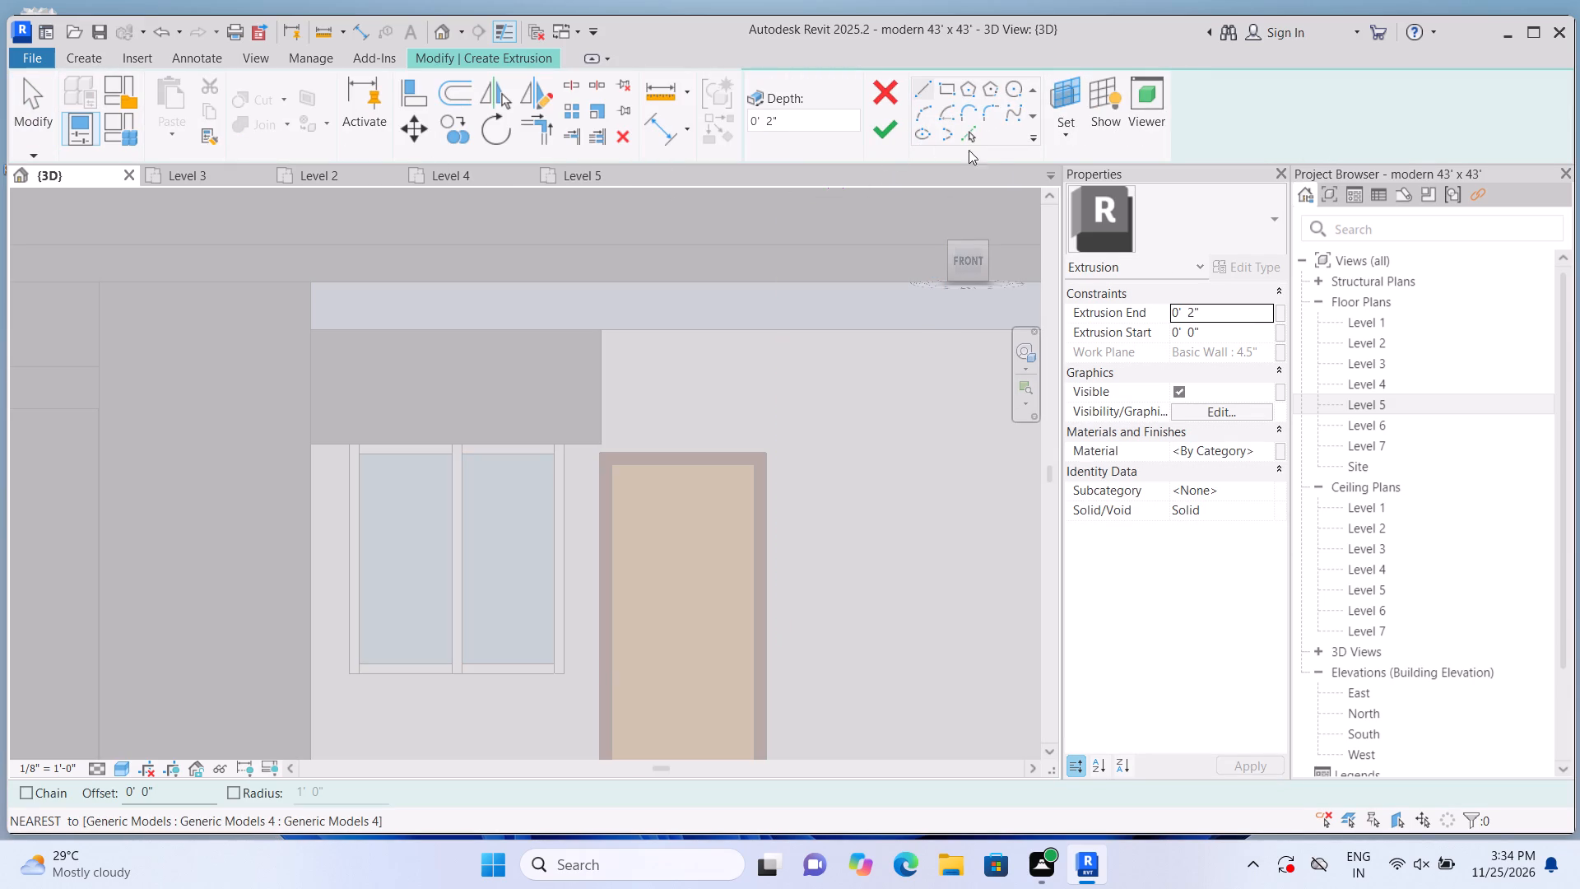
click(1073, 136)
click(1105, 200)
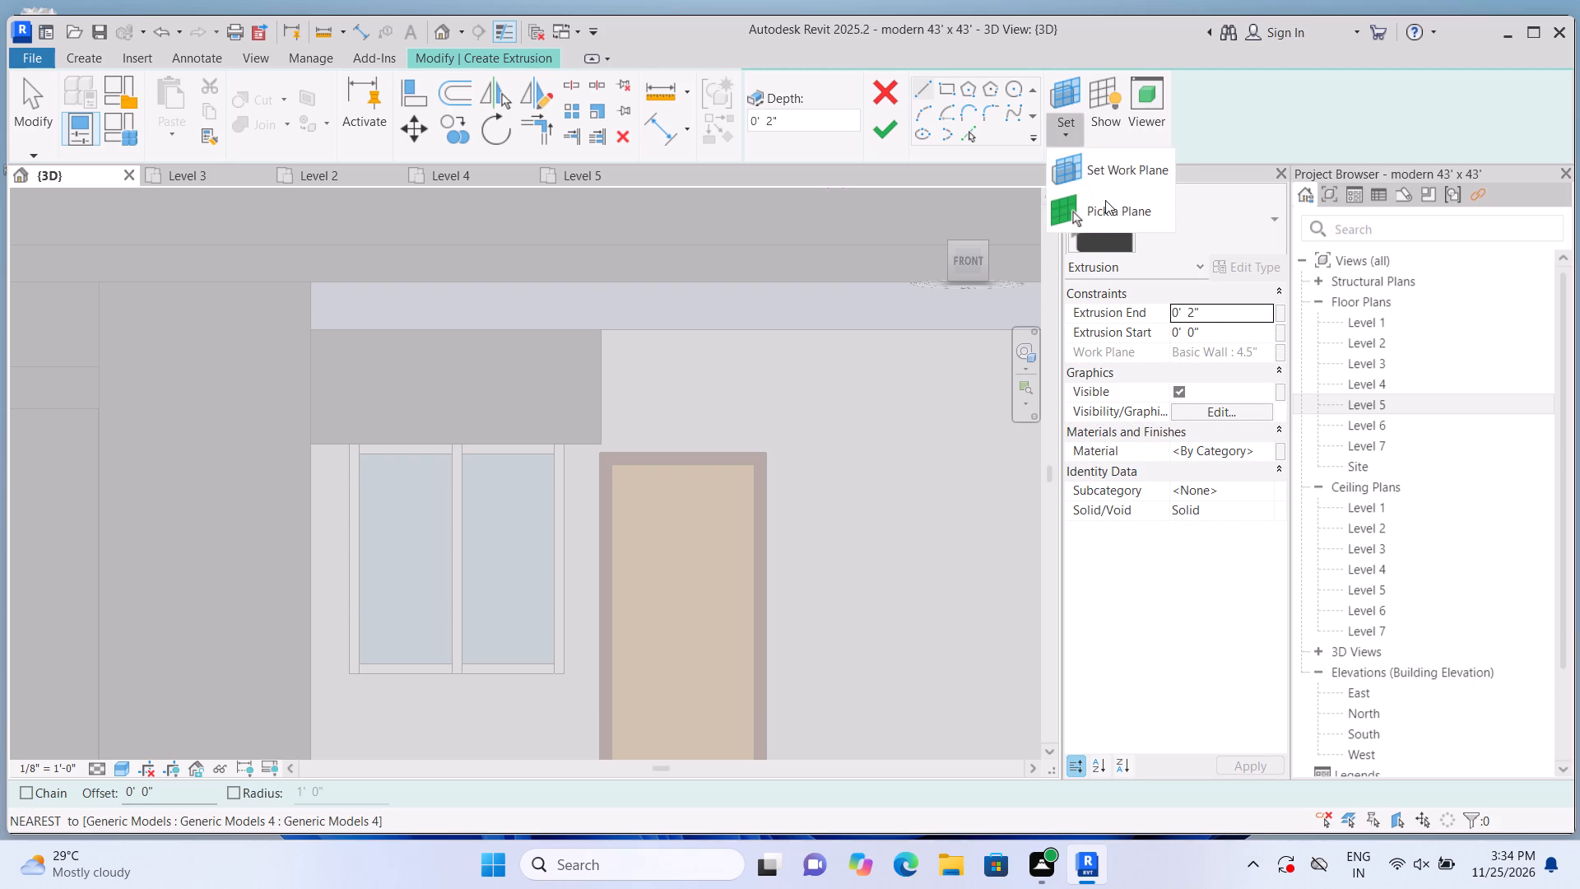
click(888, 356)
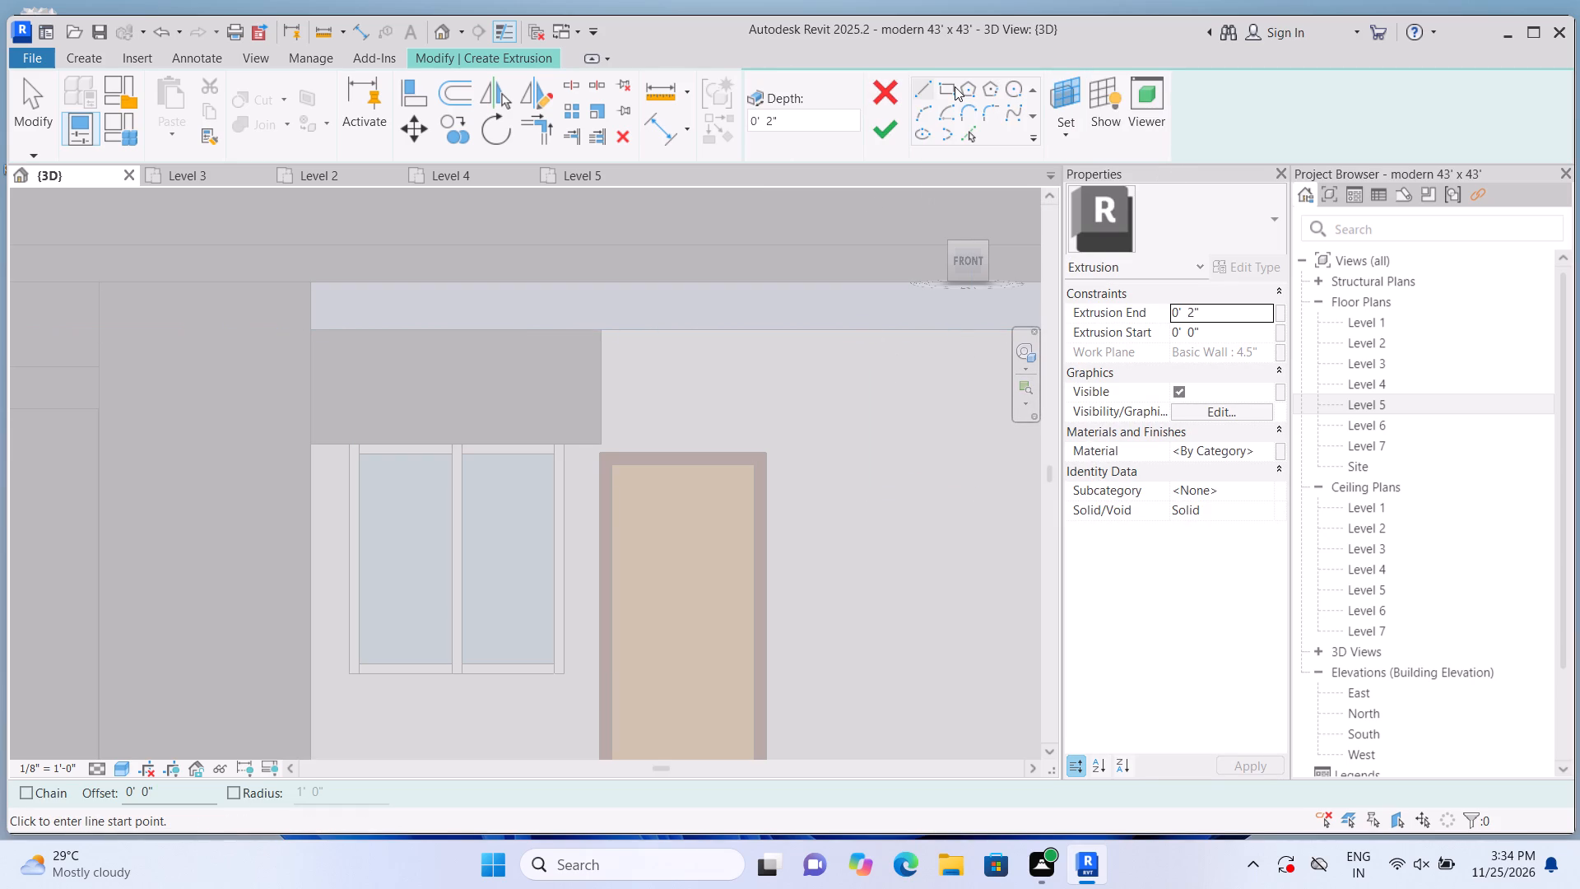
click(955, 86)
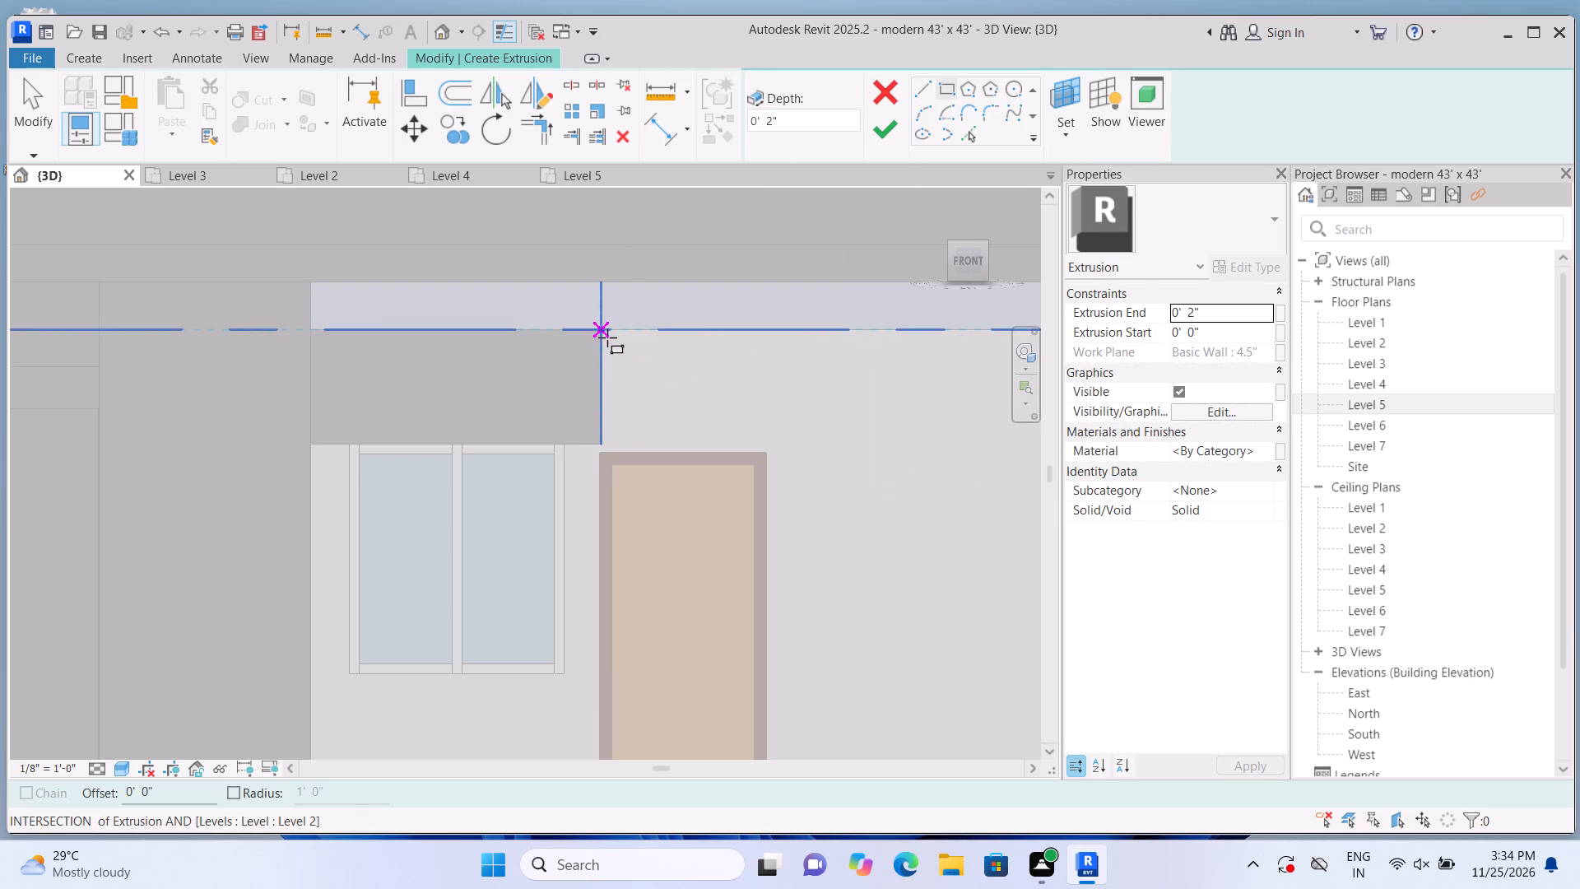
click(608, 337)
middle_drag(772, 418, 651, 412)
scroll(650, 419, down, 2)
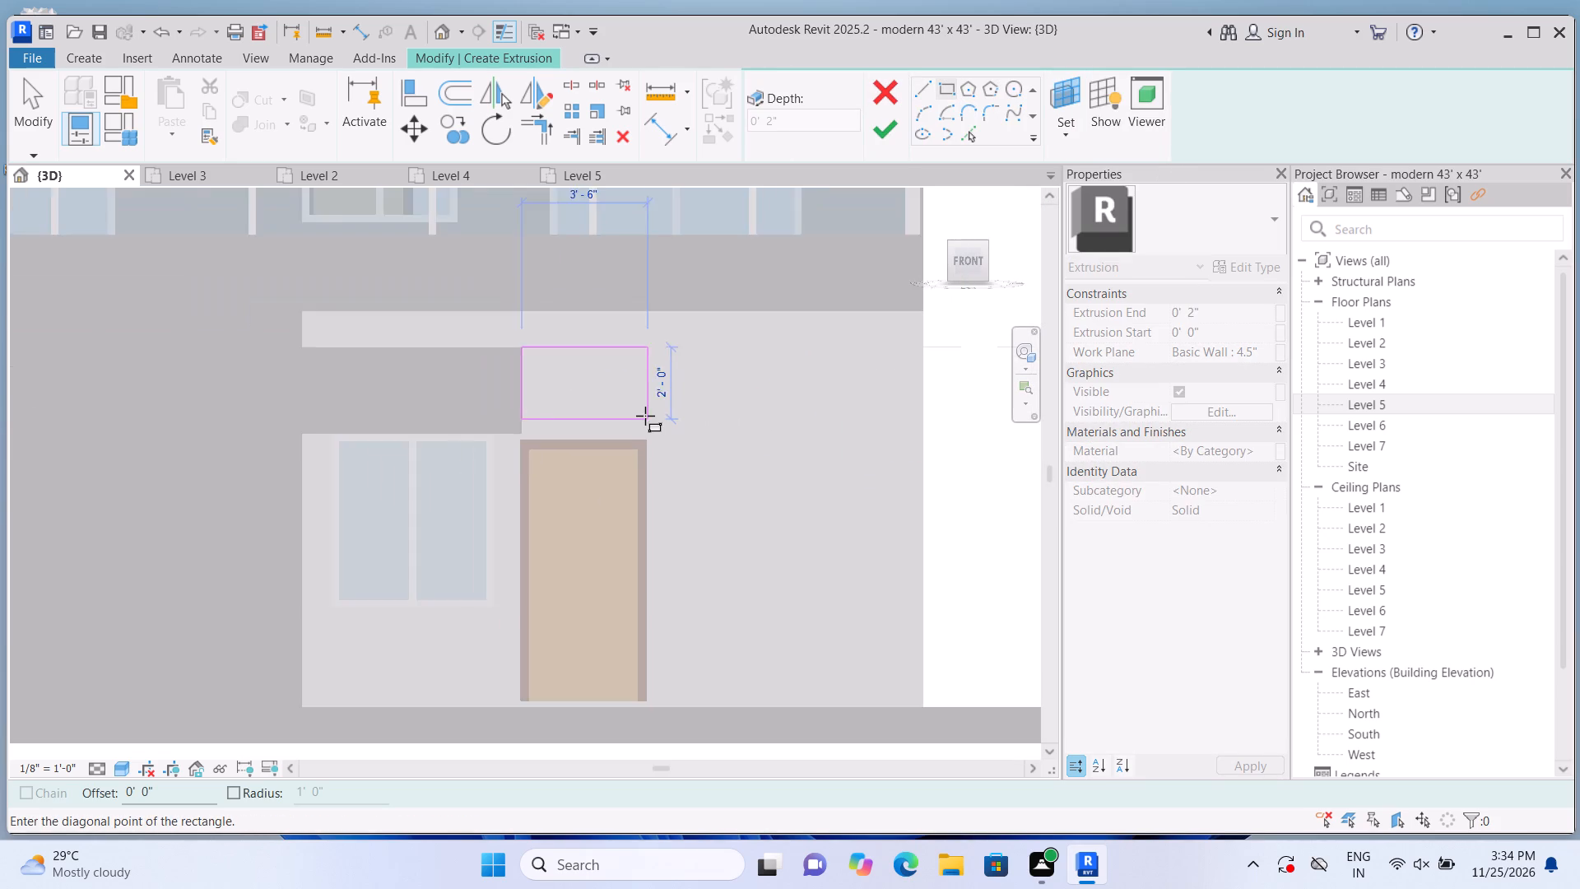
scroll(645, 416, down, 1)
scroll(744, 423, up, 4)
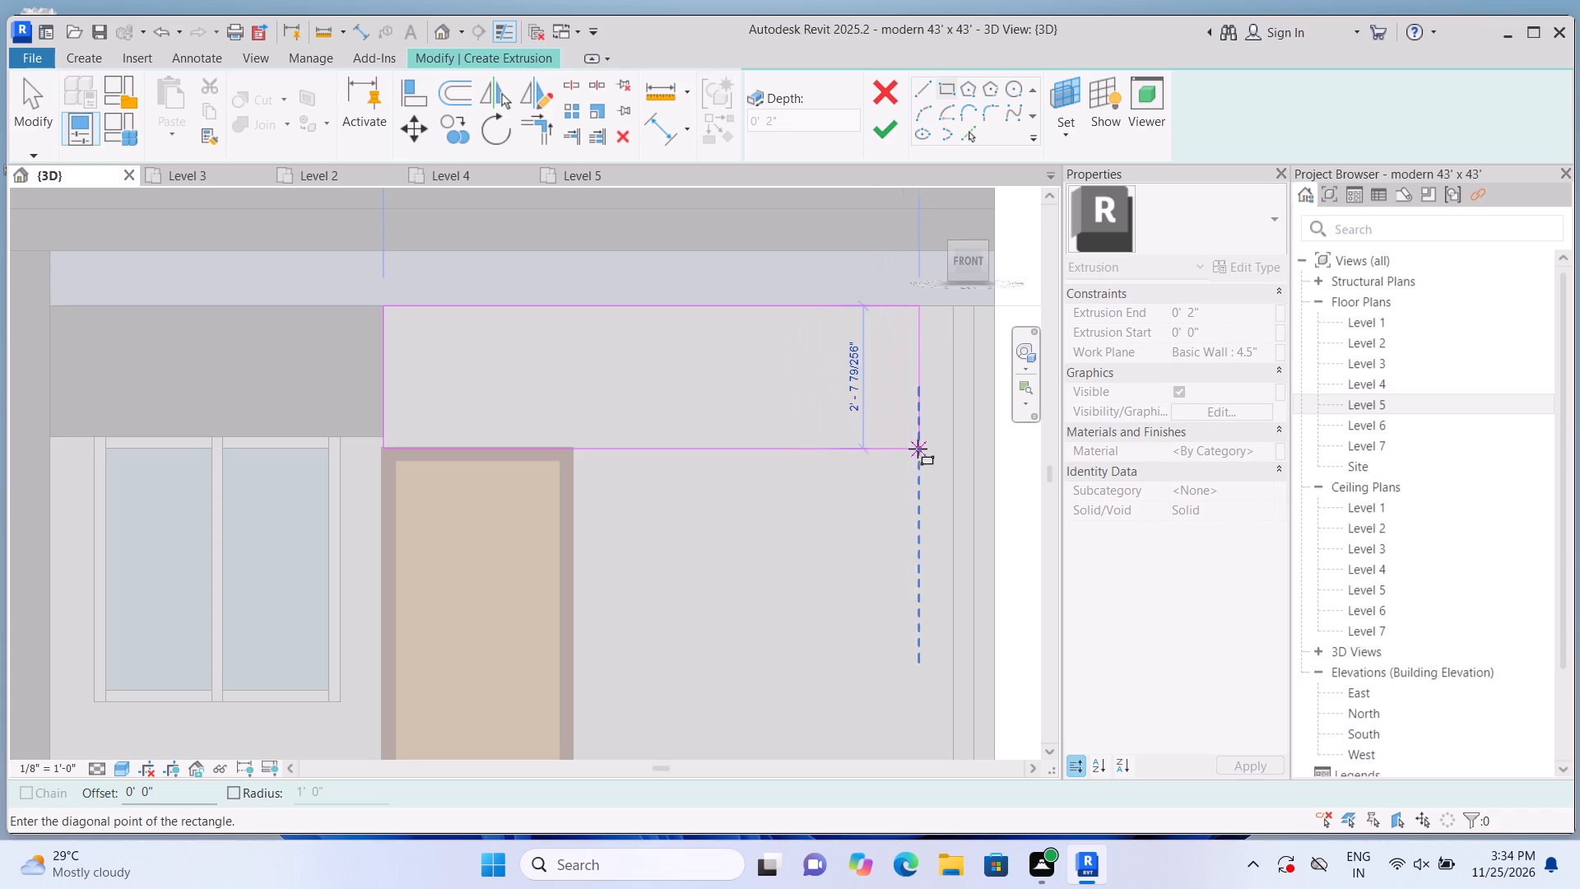
click(993, 445)
click(888, 126)
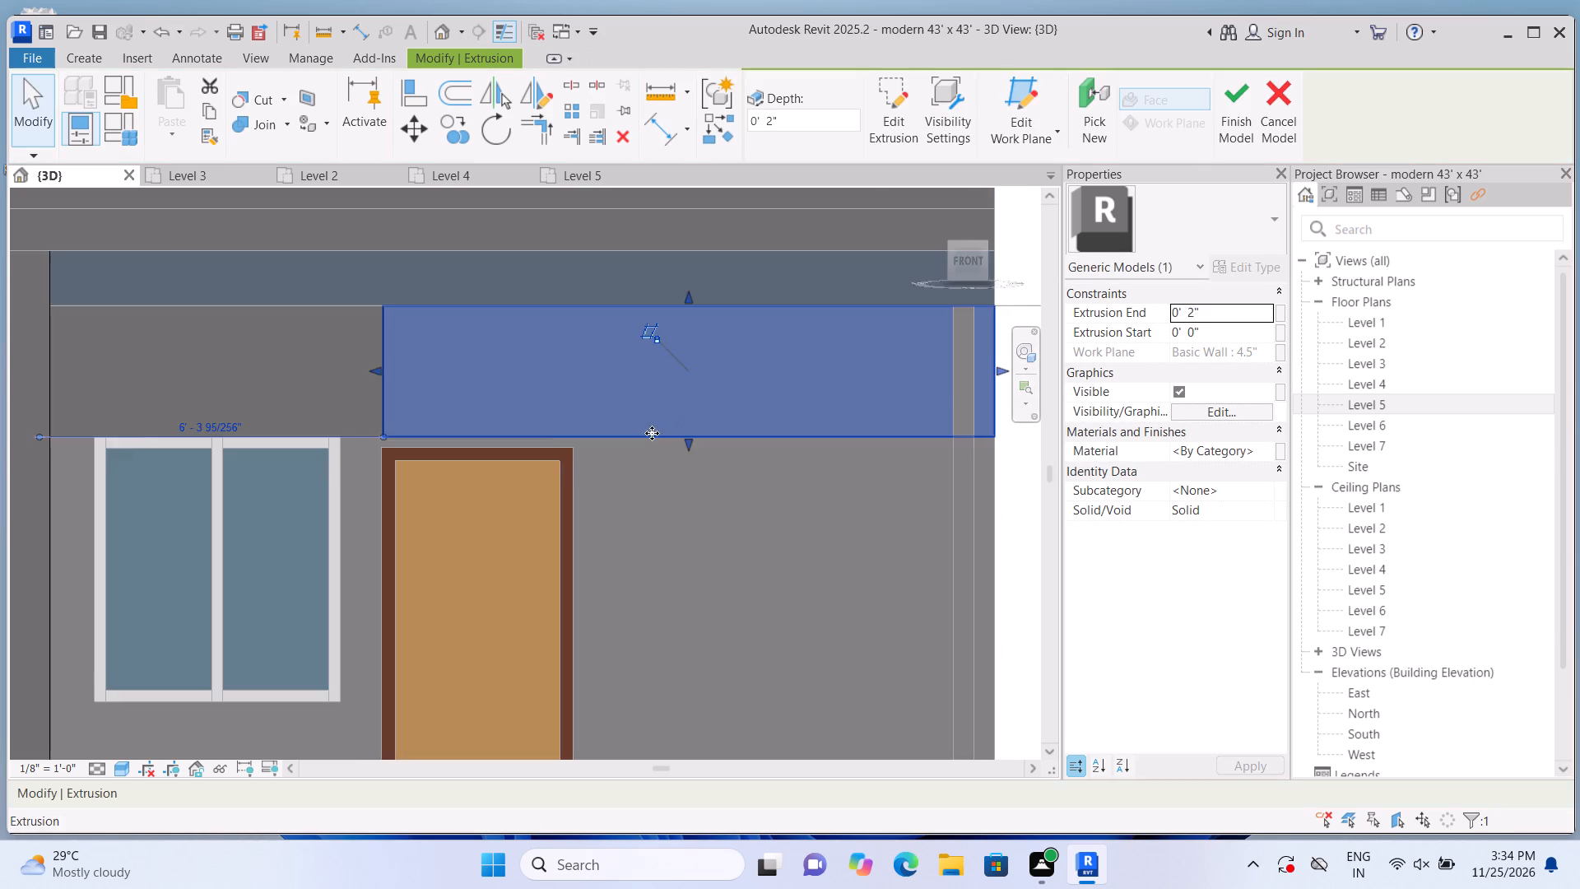
Stretch the lower edge of the panel above the door down to the top of the door frame.
scroll(651, 433, up, 3)
drag(700, 438, 702, 445)
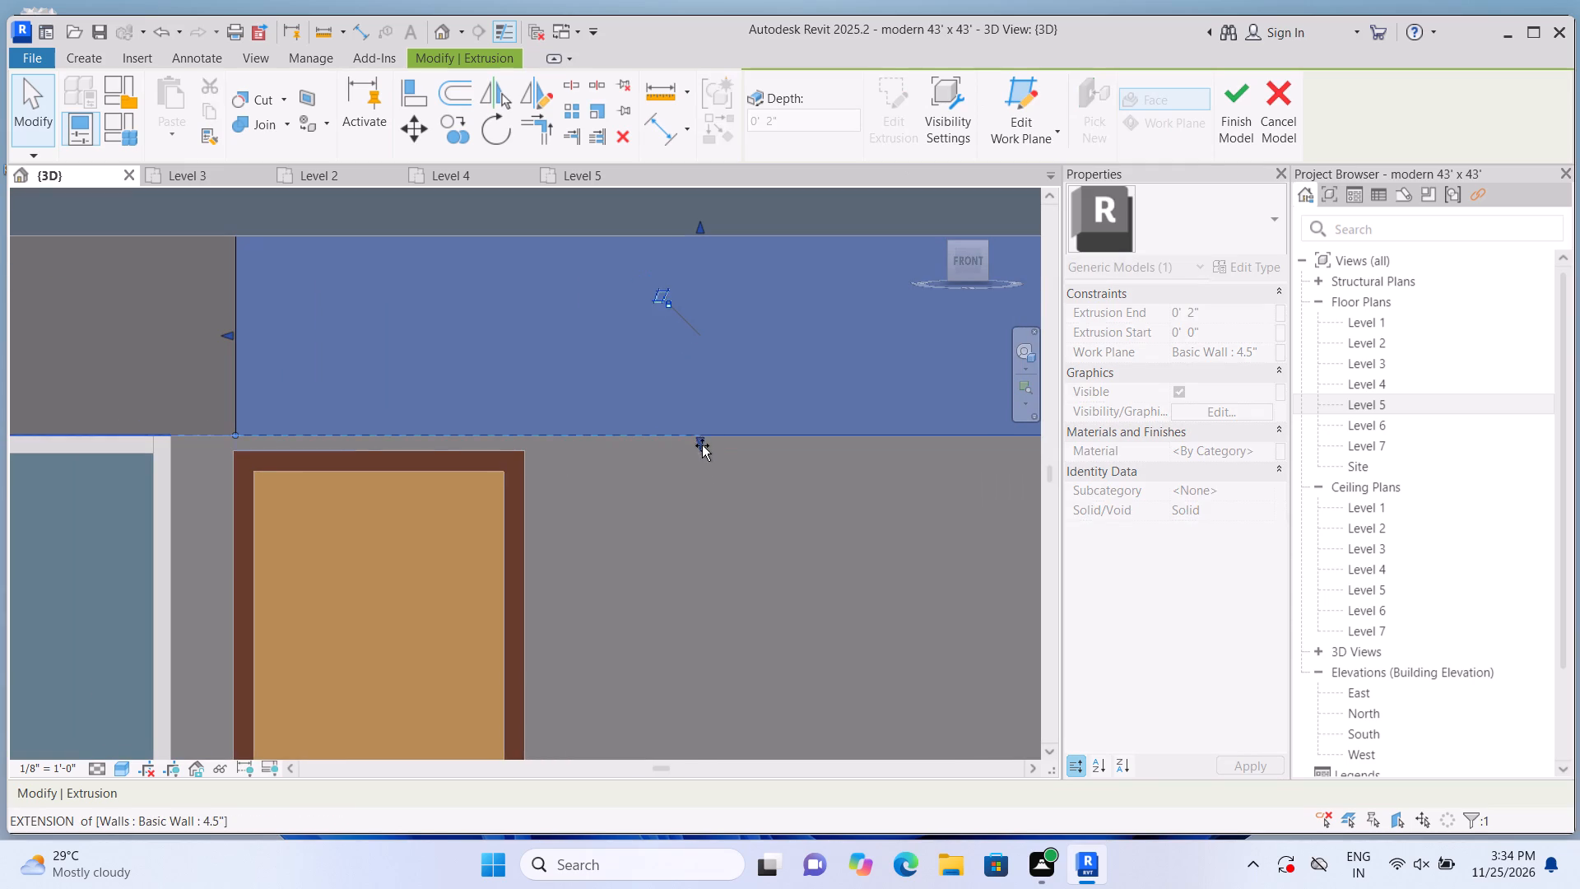
drag(702, 445, 703, 454)
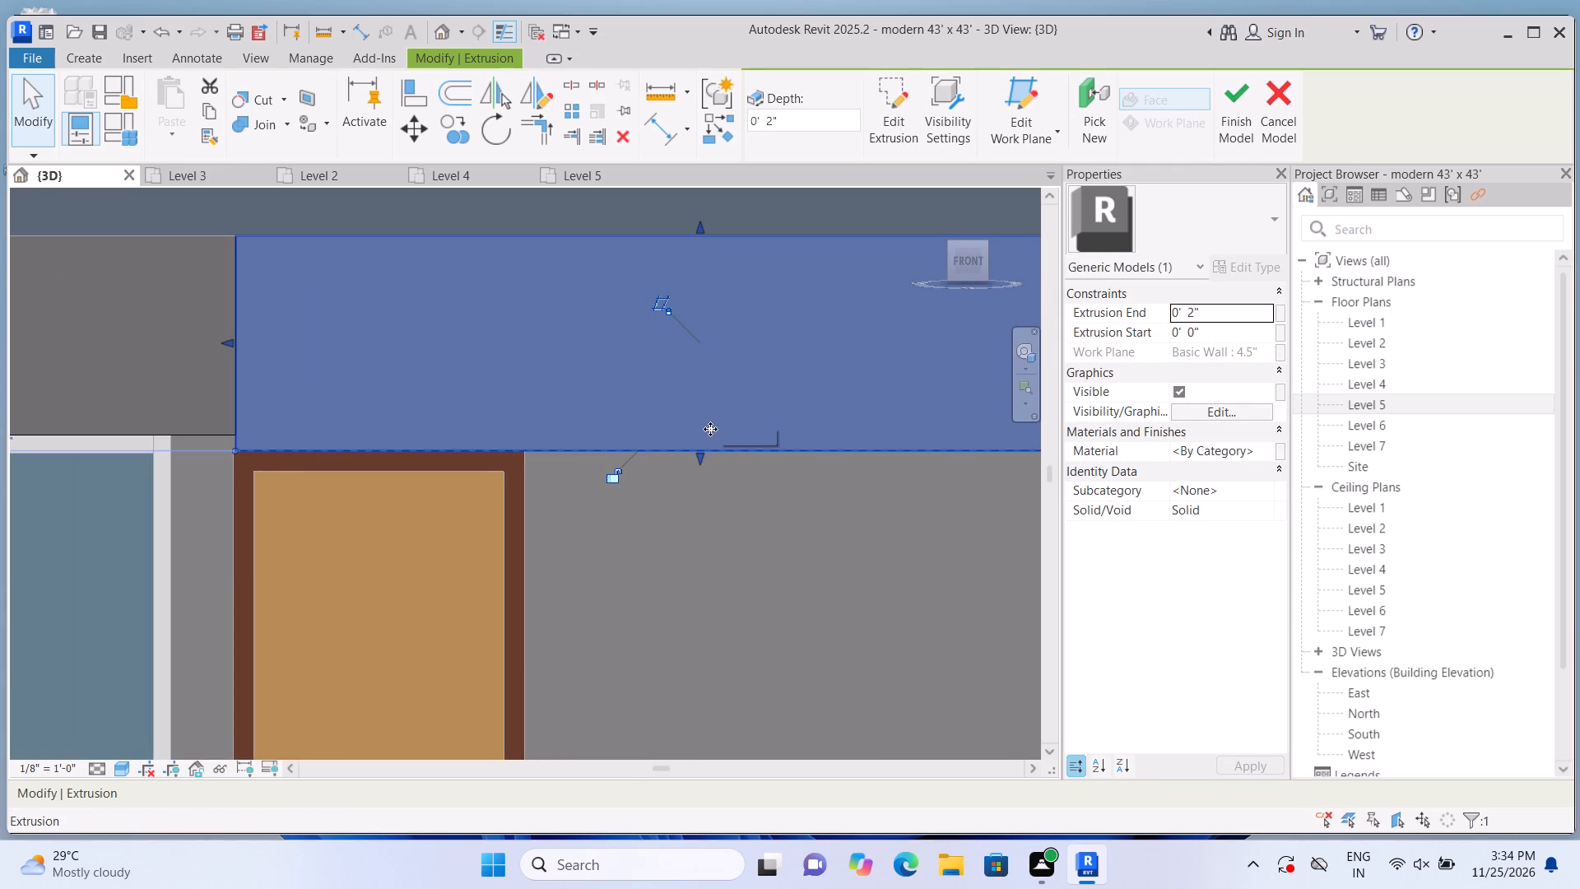
scroll(714, 457, down, 4)
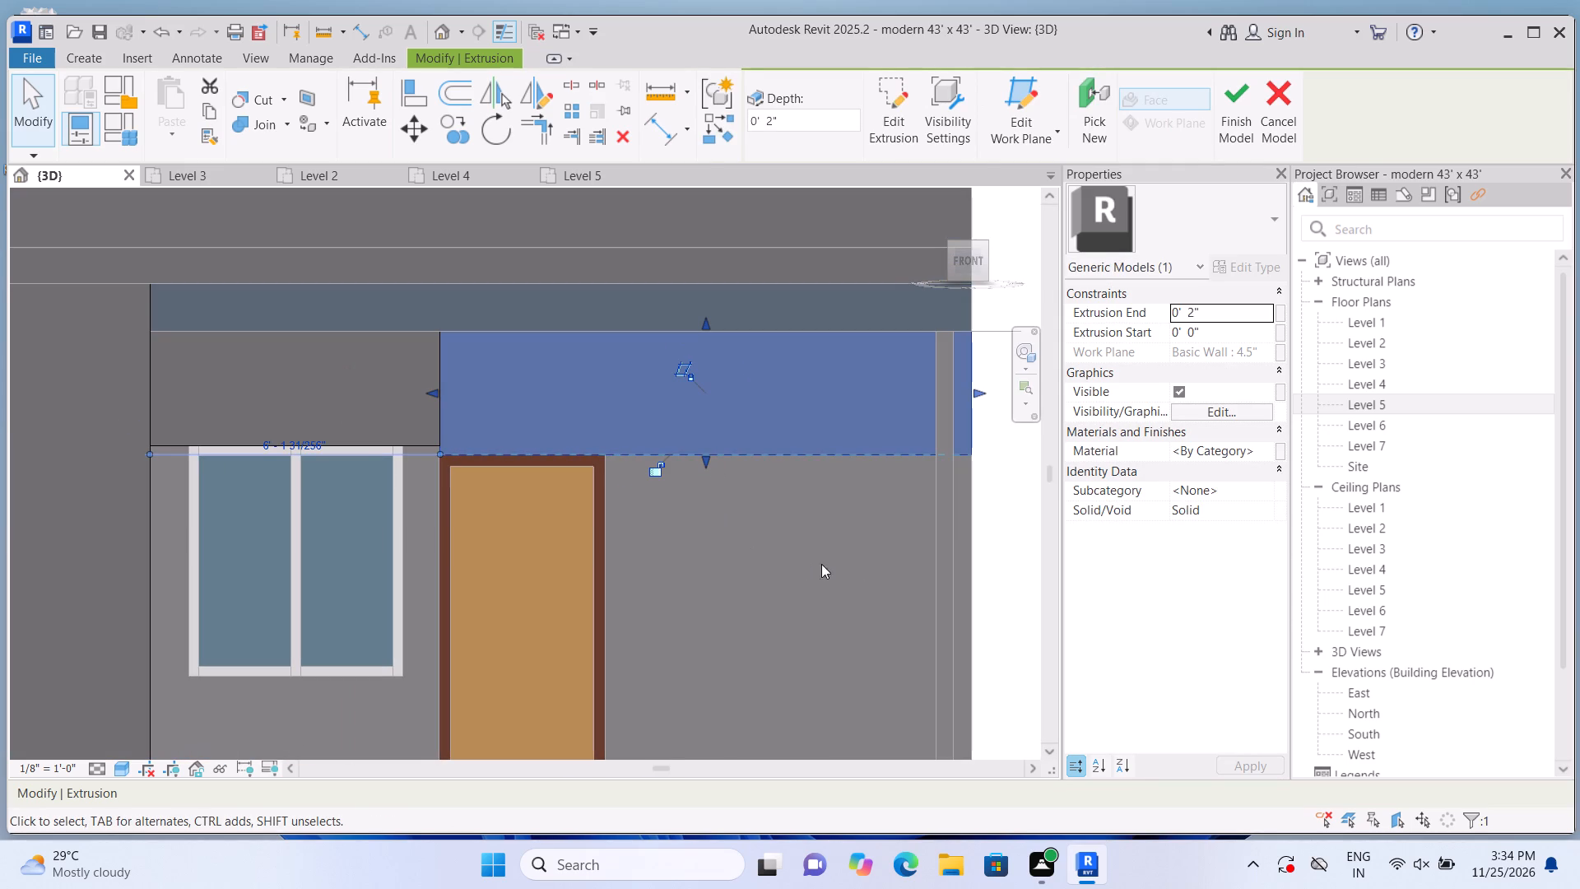
click(995, 484)
click(995, 479)
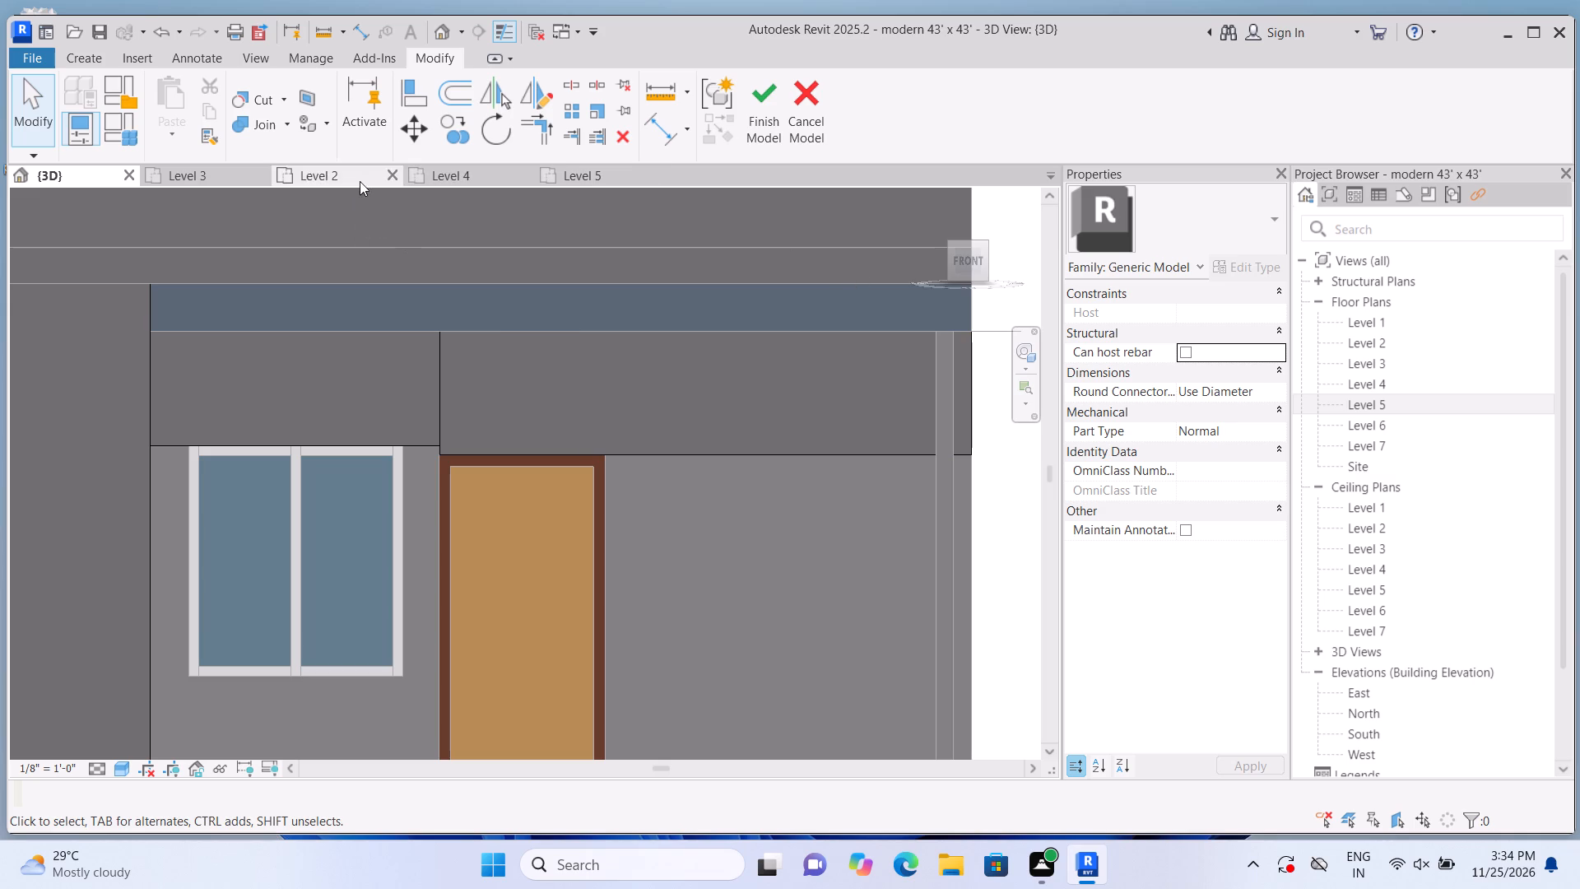
Join the geometry of the panel above the ground-floor window with the panel above the door.
click(283, 131)
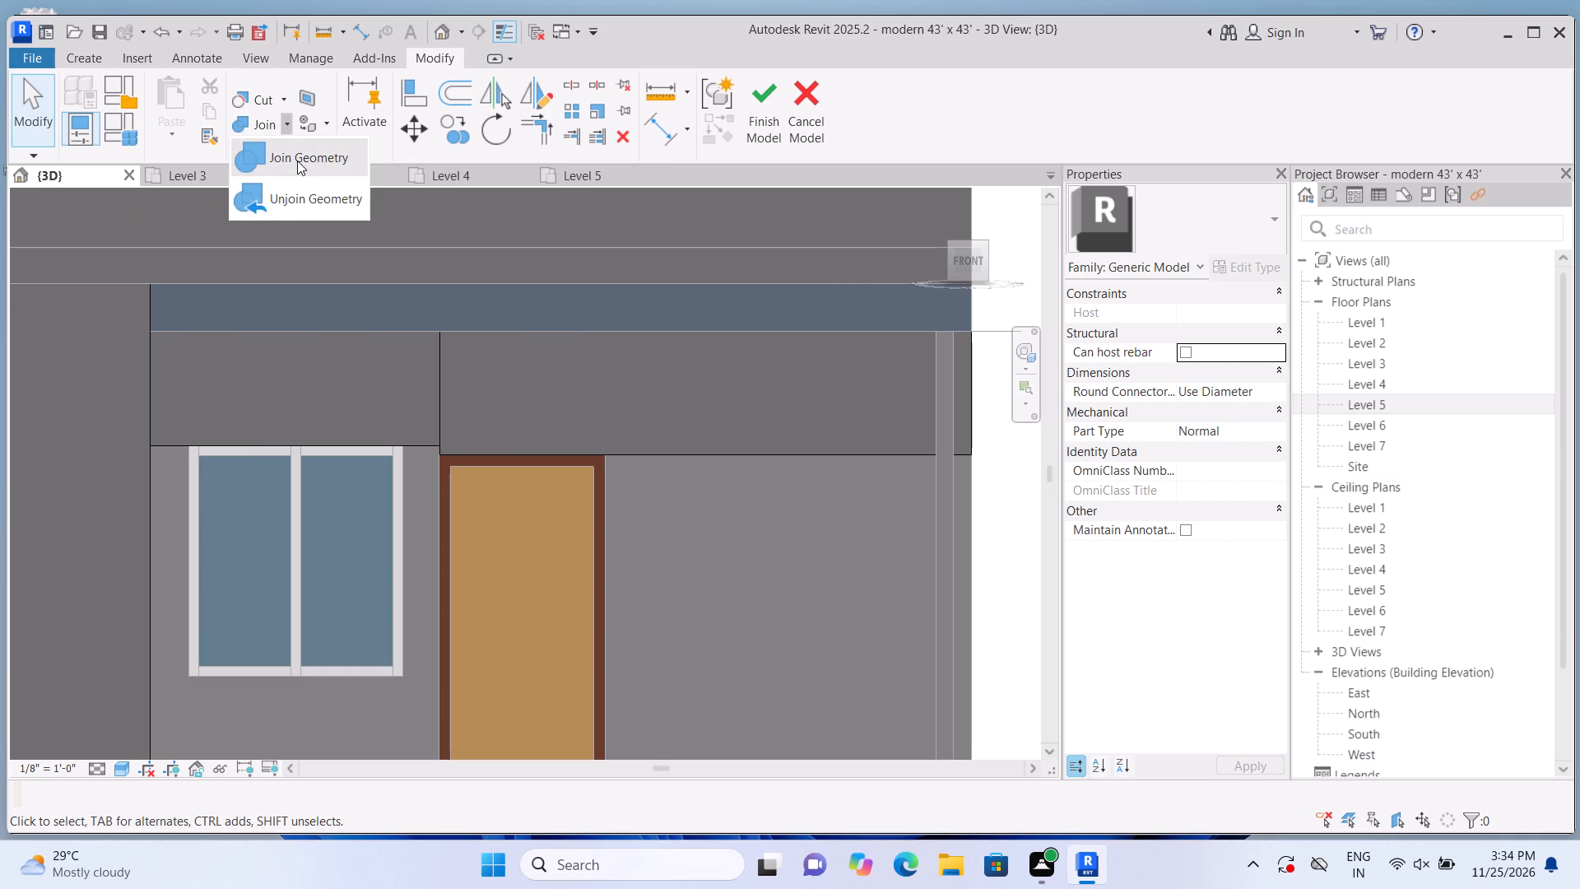
click(297, 161)
click(359, 349)
click(536, 405)
scroll(512, 366, down, 5)
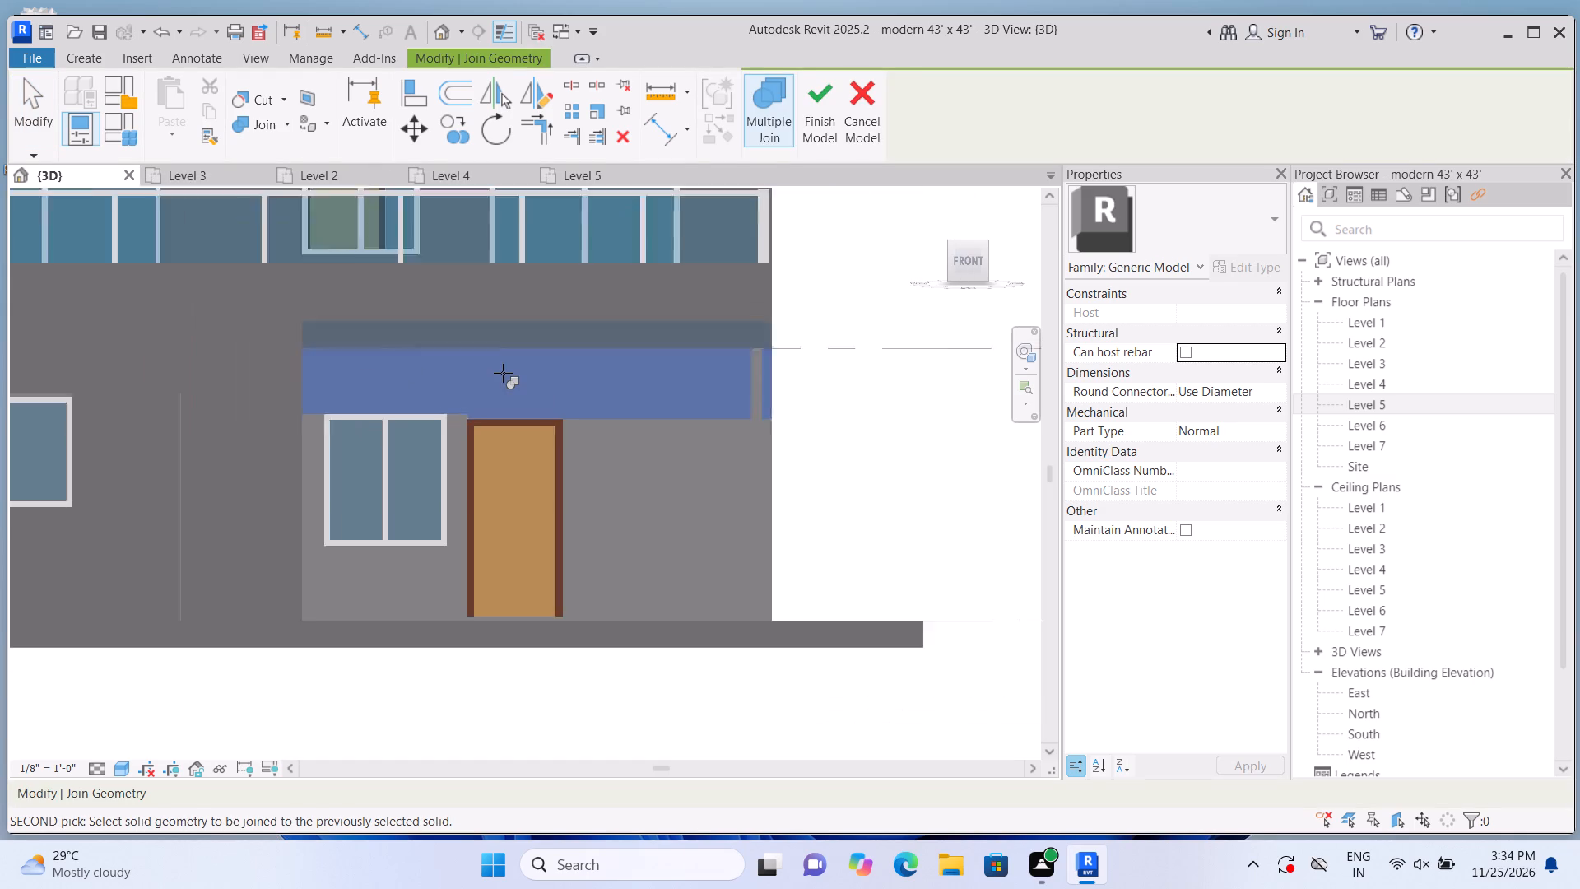
key(Escape)
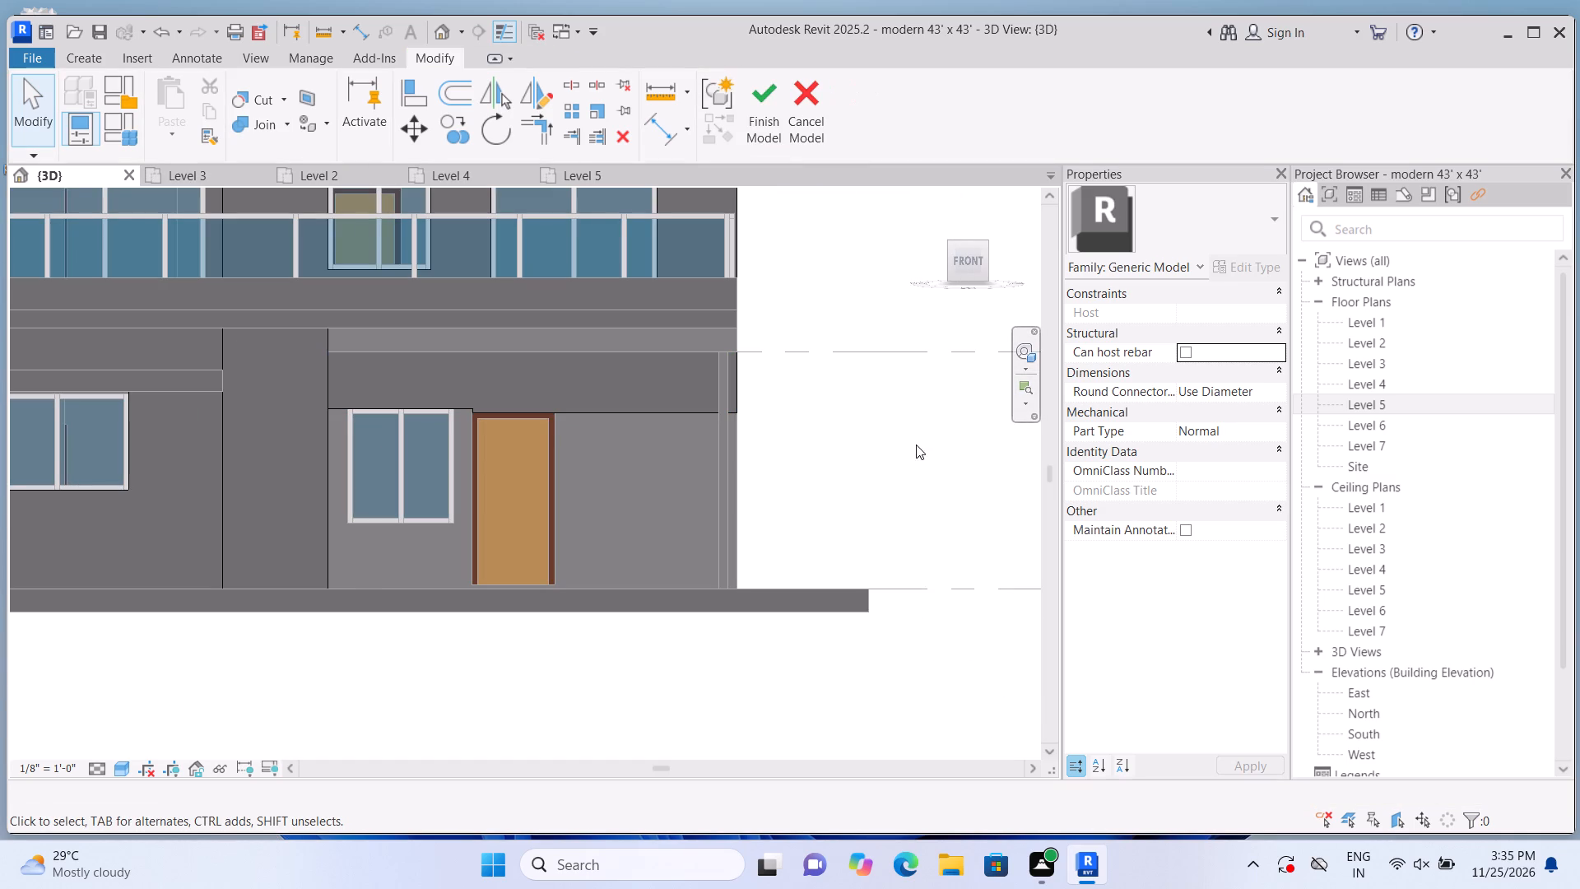
Extrude a narrow rectangle about 7'-7" high 2" deep on the 4.5" wall, between the projecting wall's corner and the window, down to the base slab.
click(89, 54)
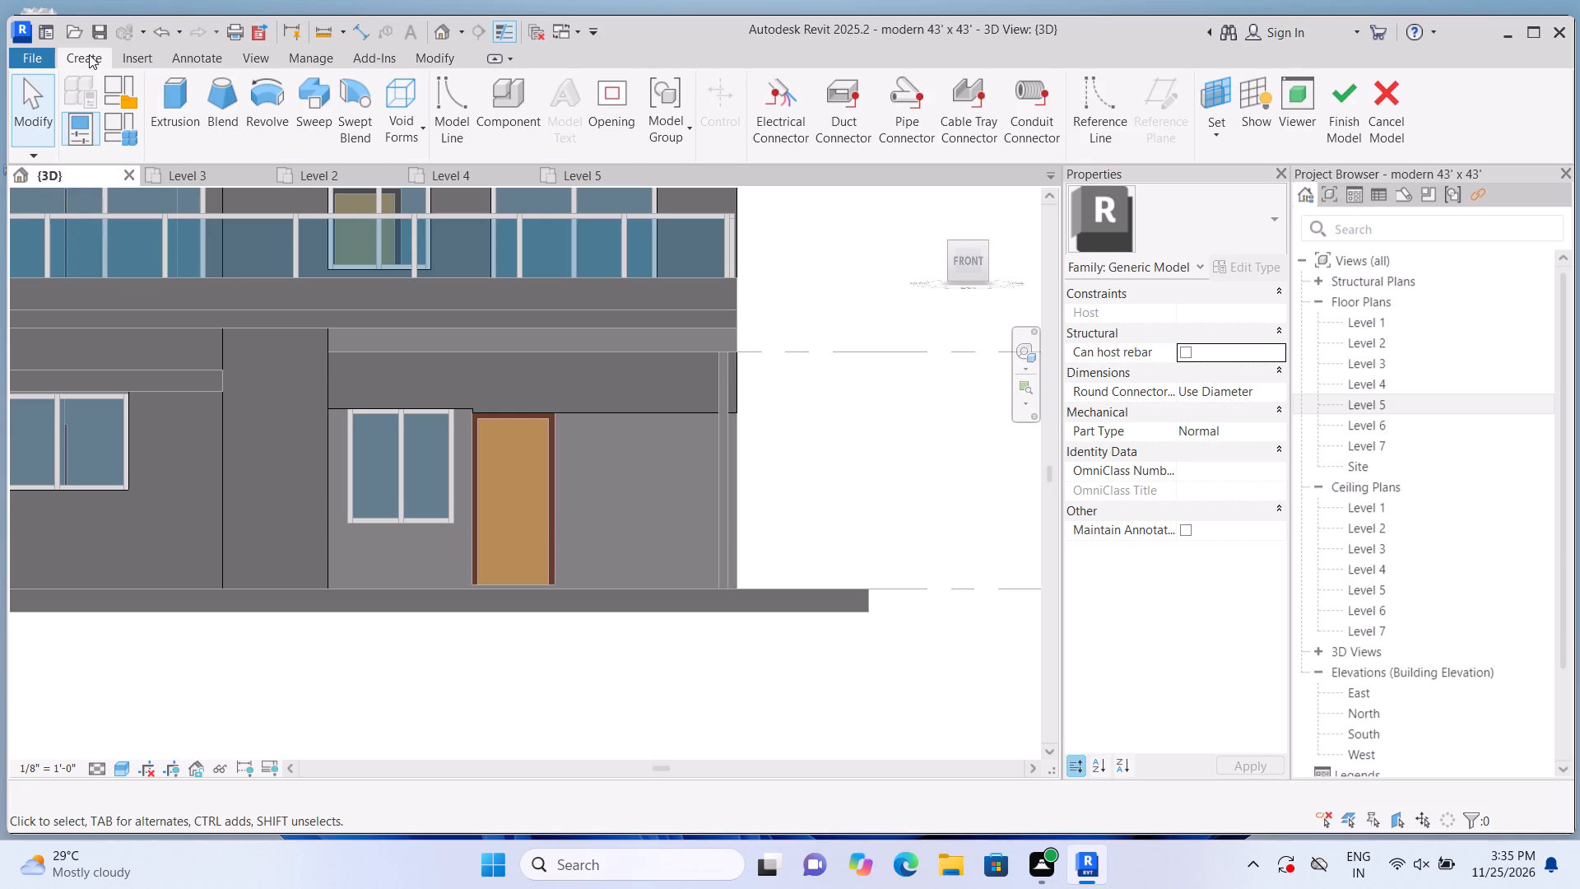
click(151, 121)
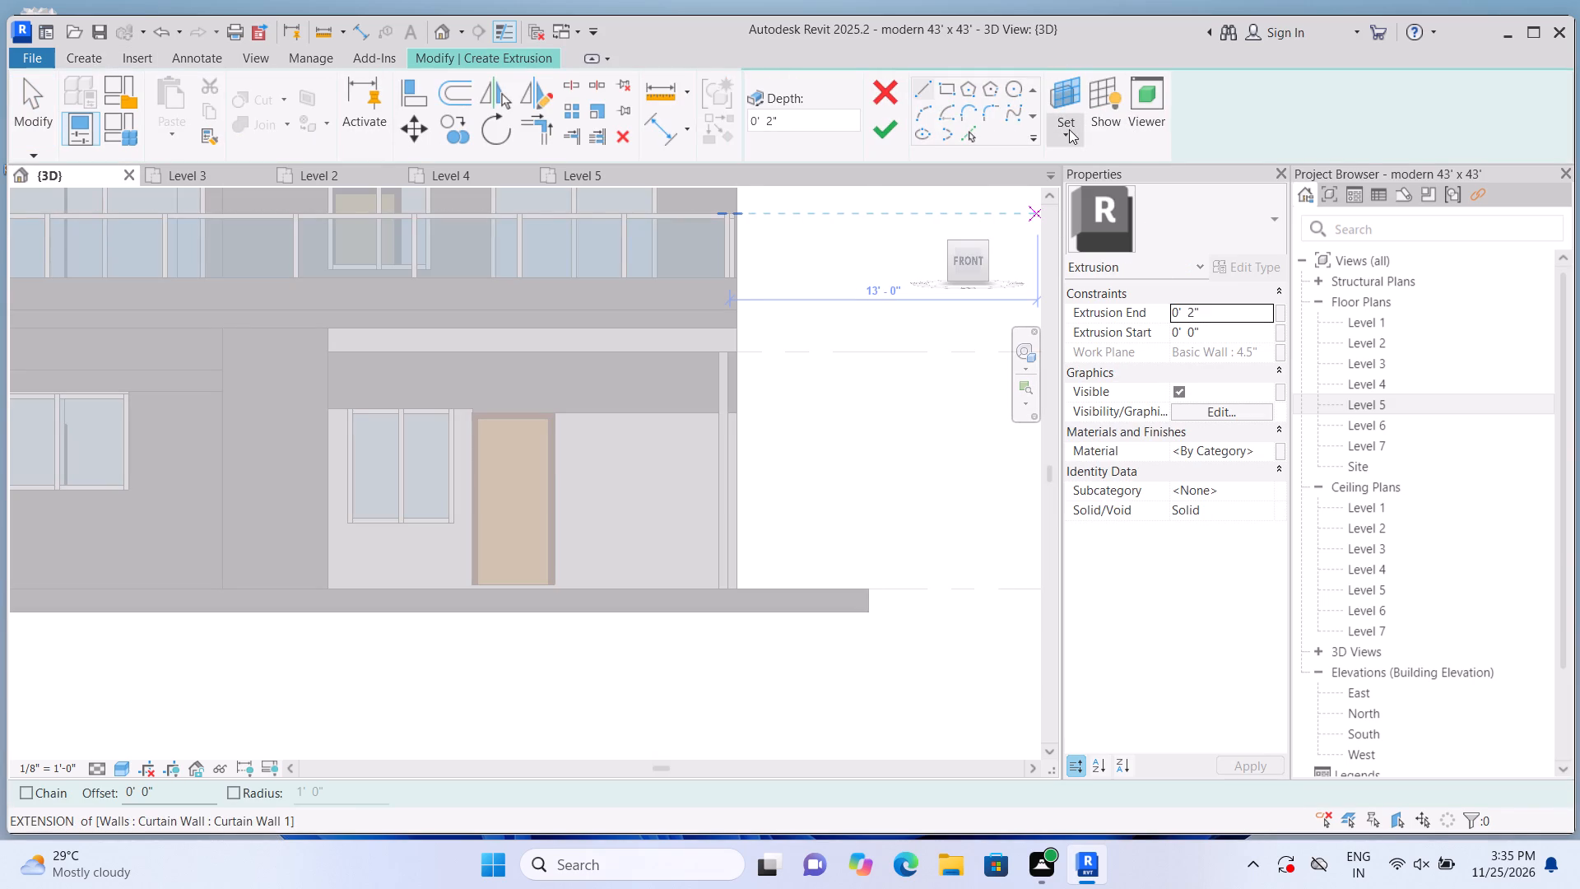
click(1069, 128)
click(1090, 213)
scroll(561, 488, up, 1)
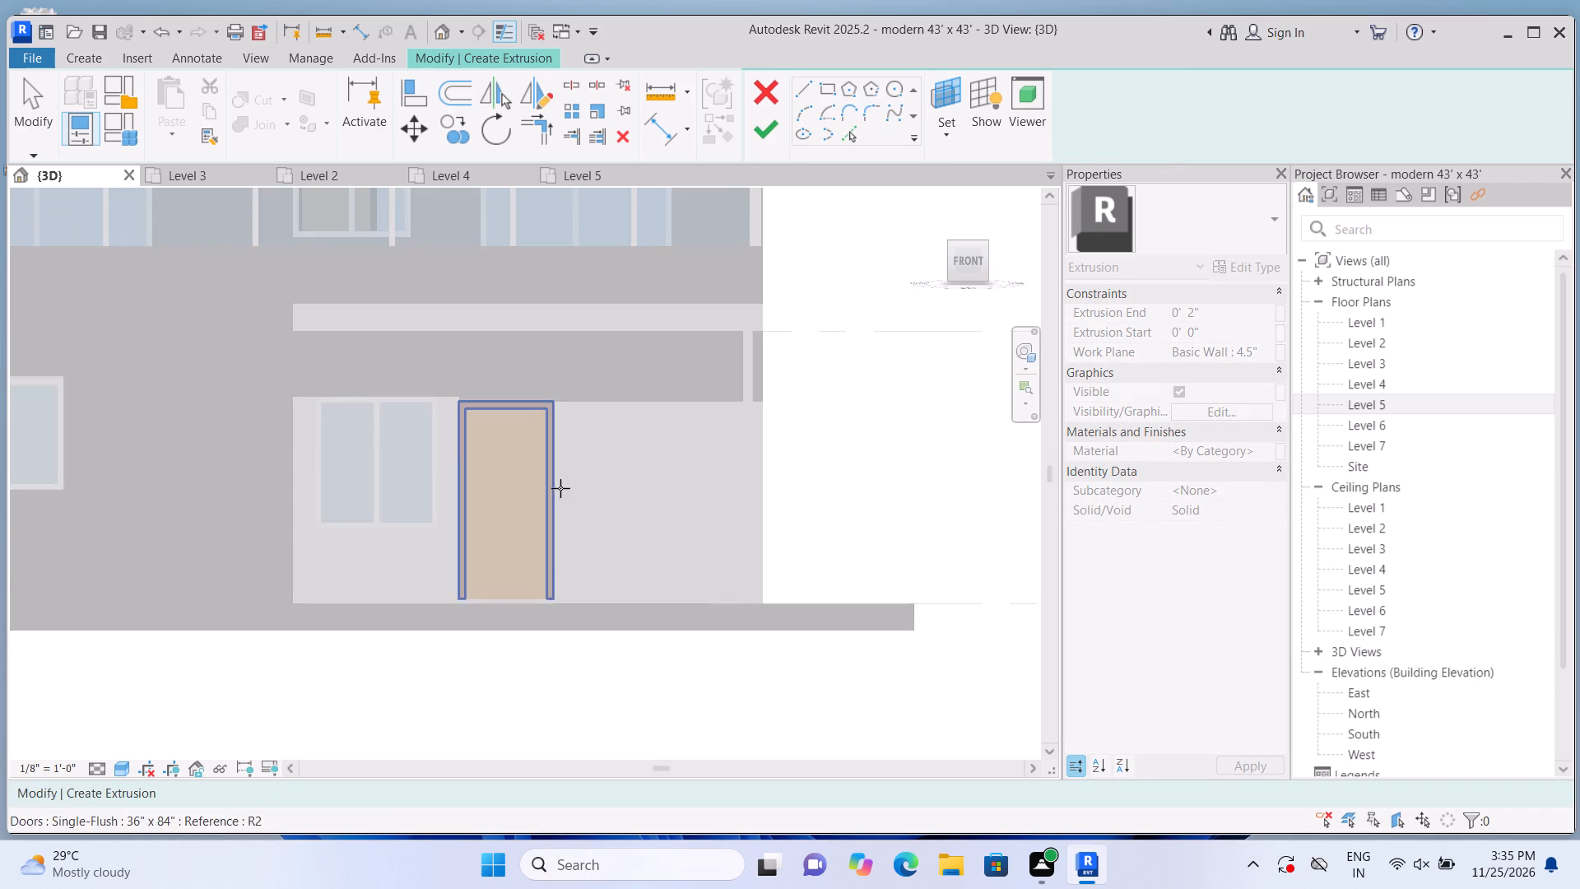
click(607, 495)
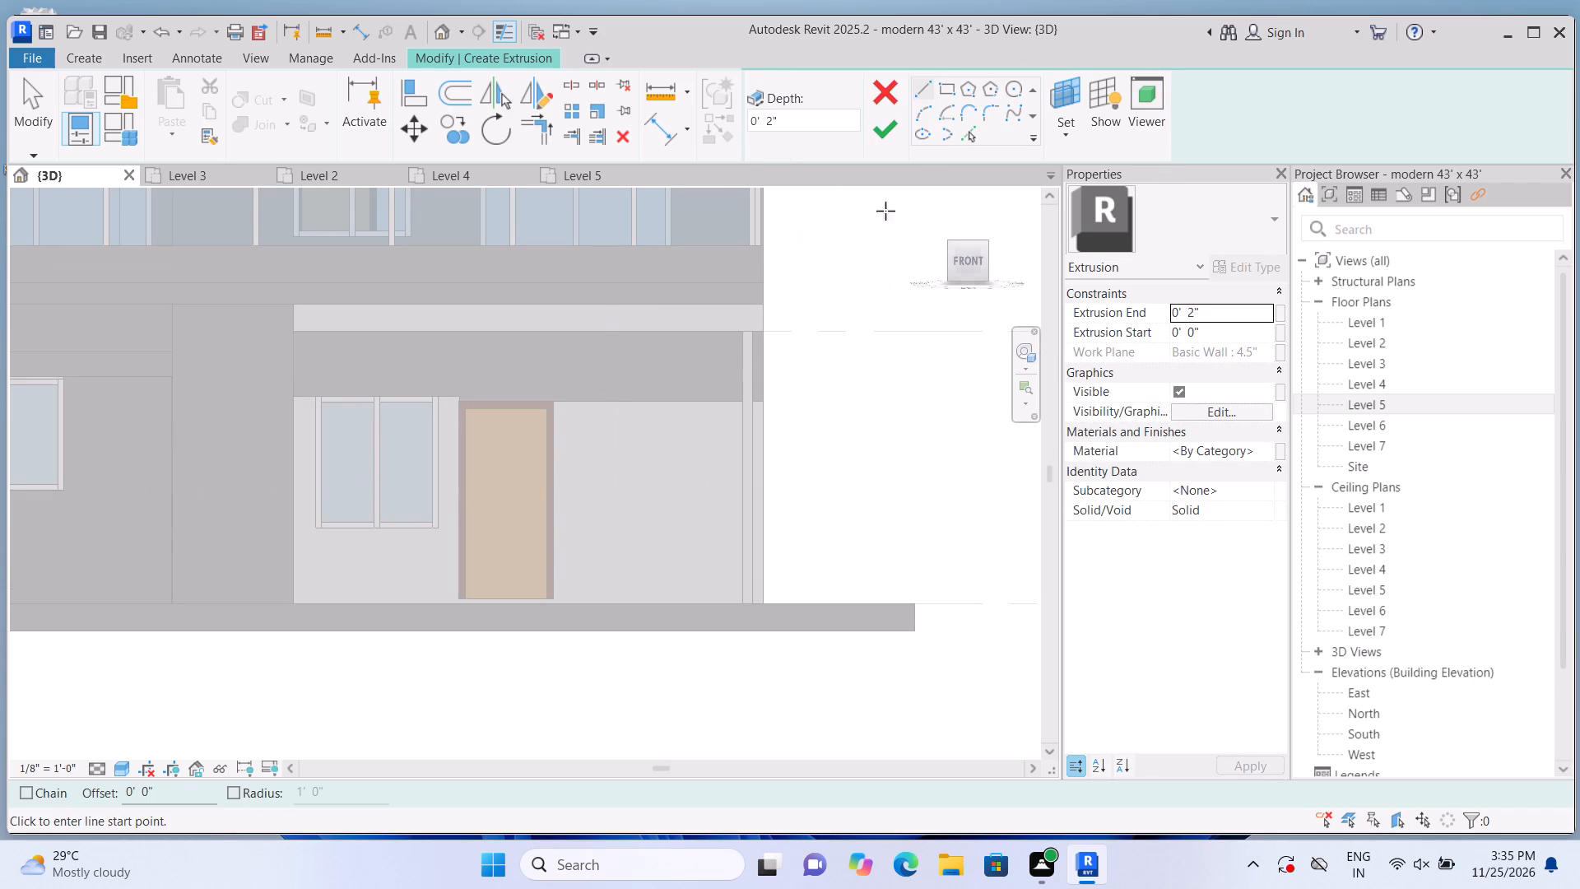
click(951, 88)
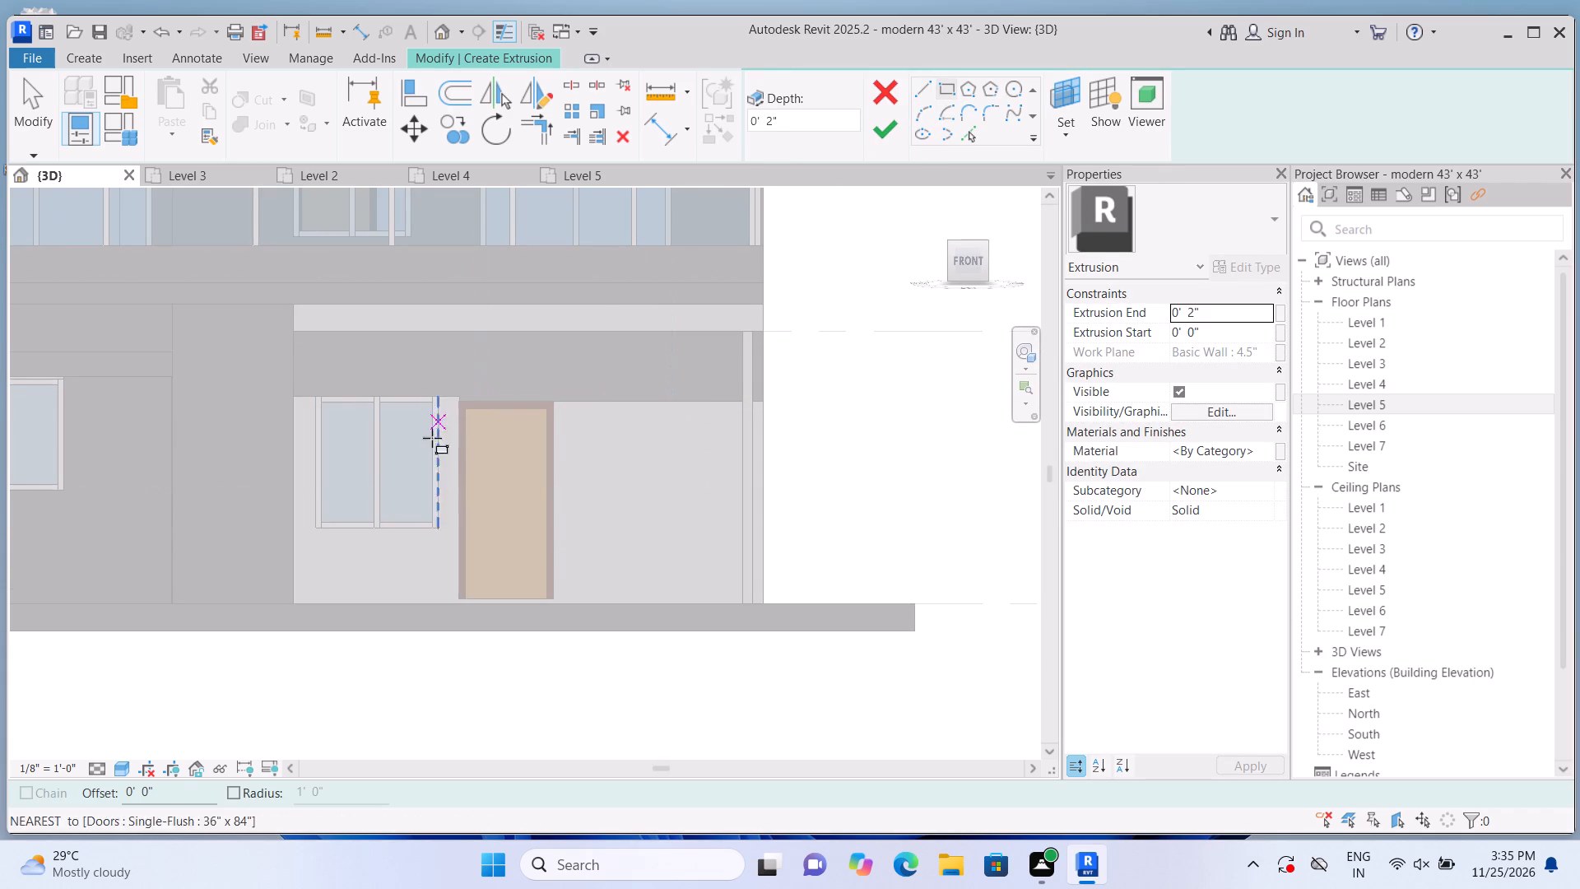
scroll(292, 438, up, 2)
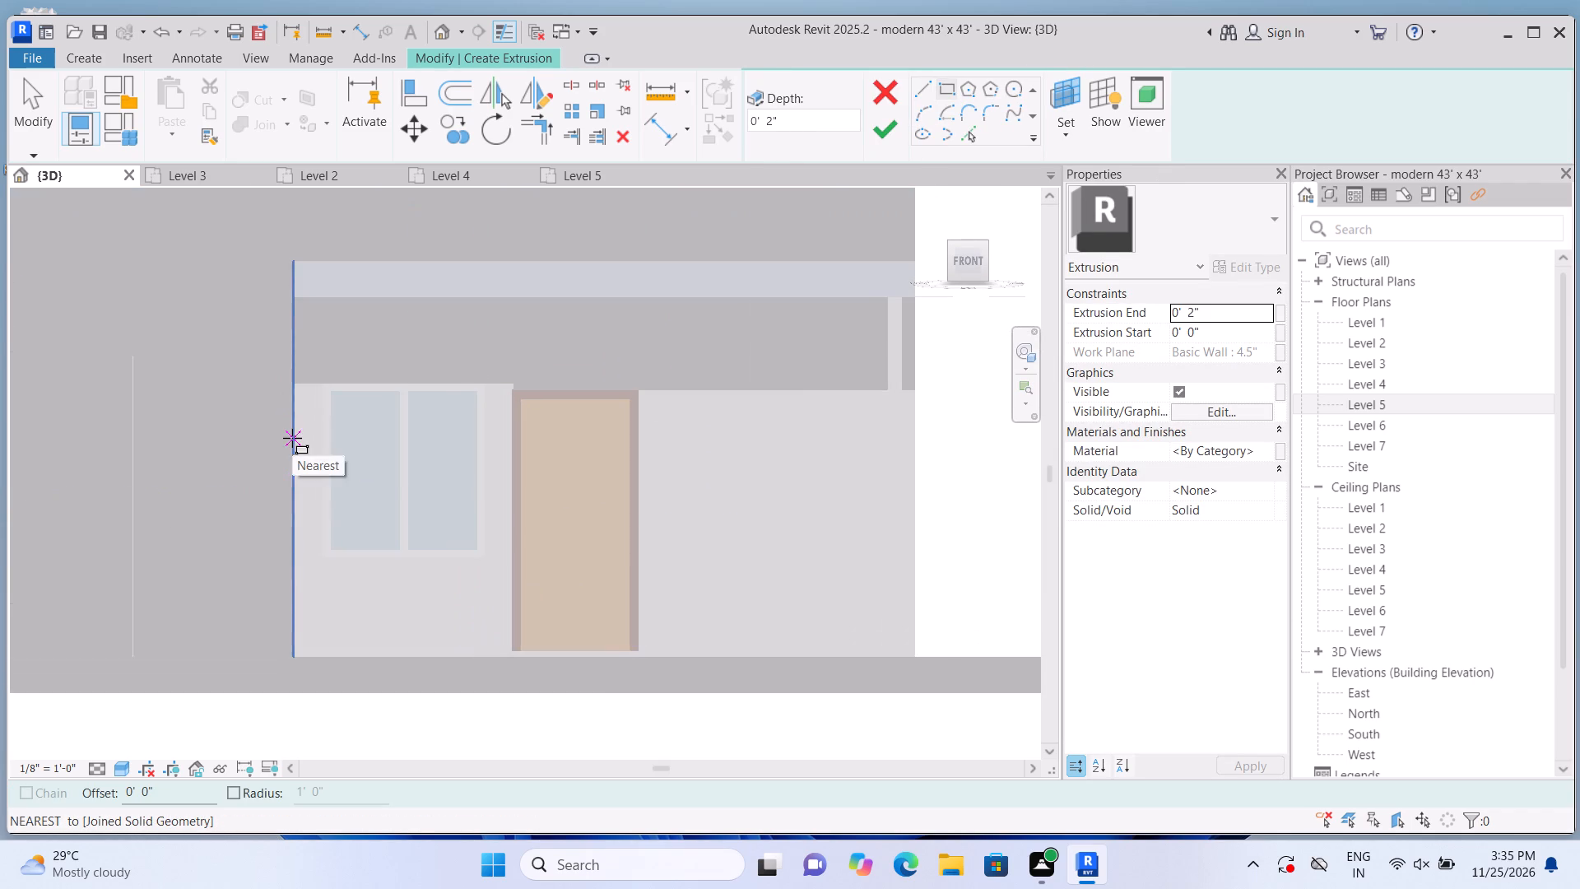
click(290, 382)
scroll(312, 621, up, 2)
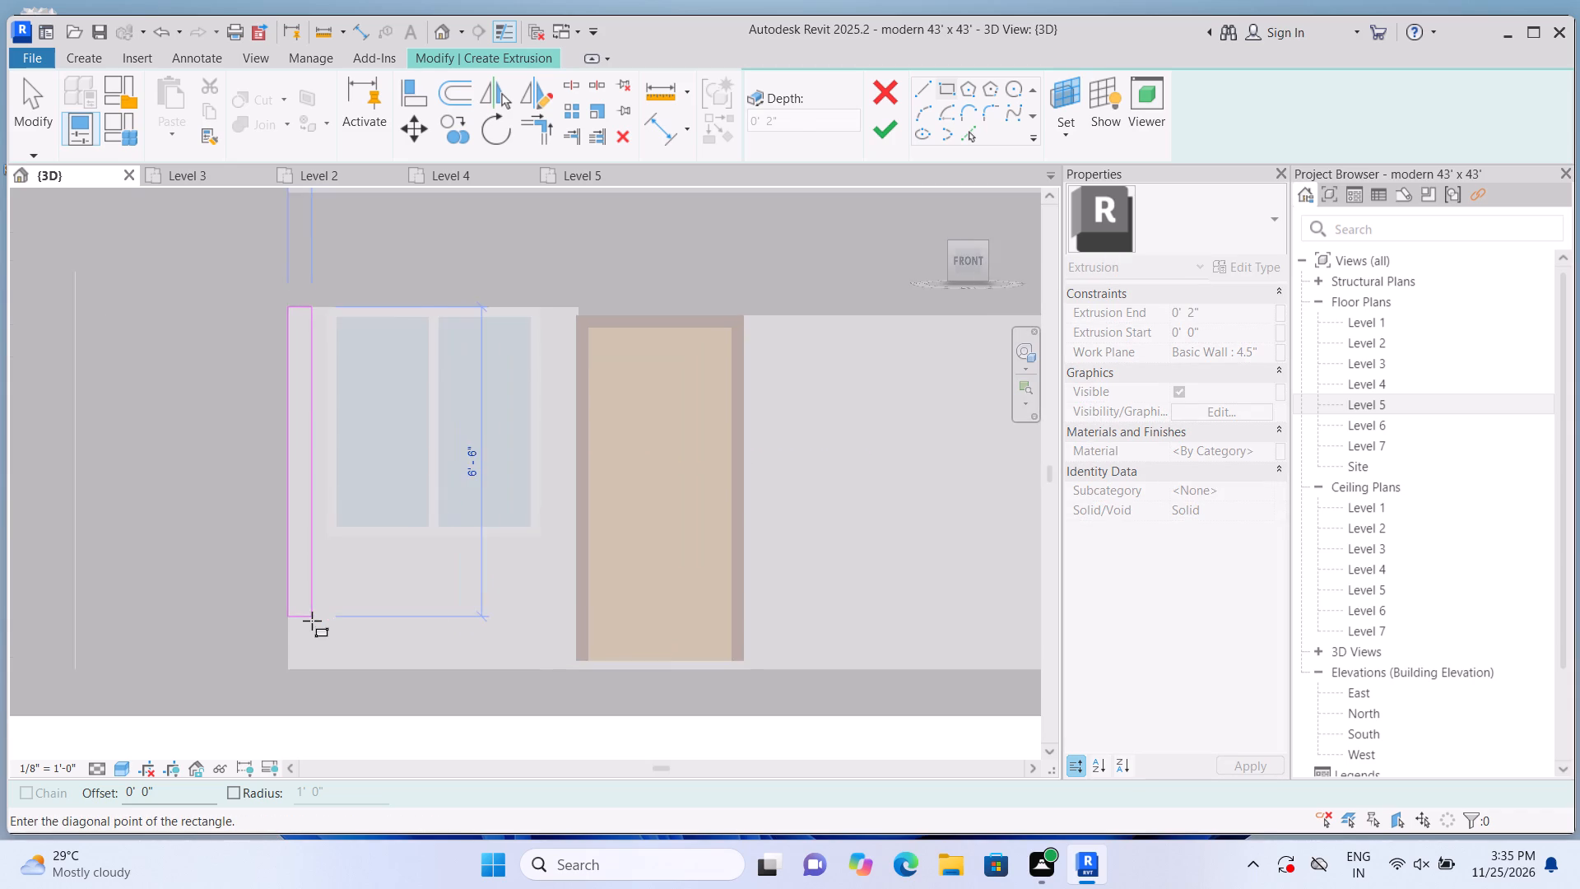
scroll(312, 621, up, 2)
click(334, 678)
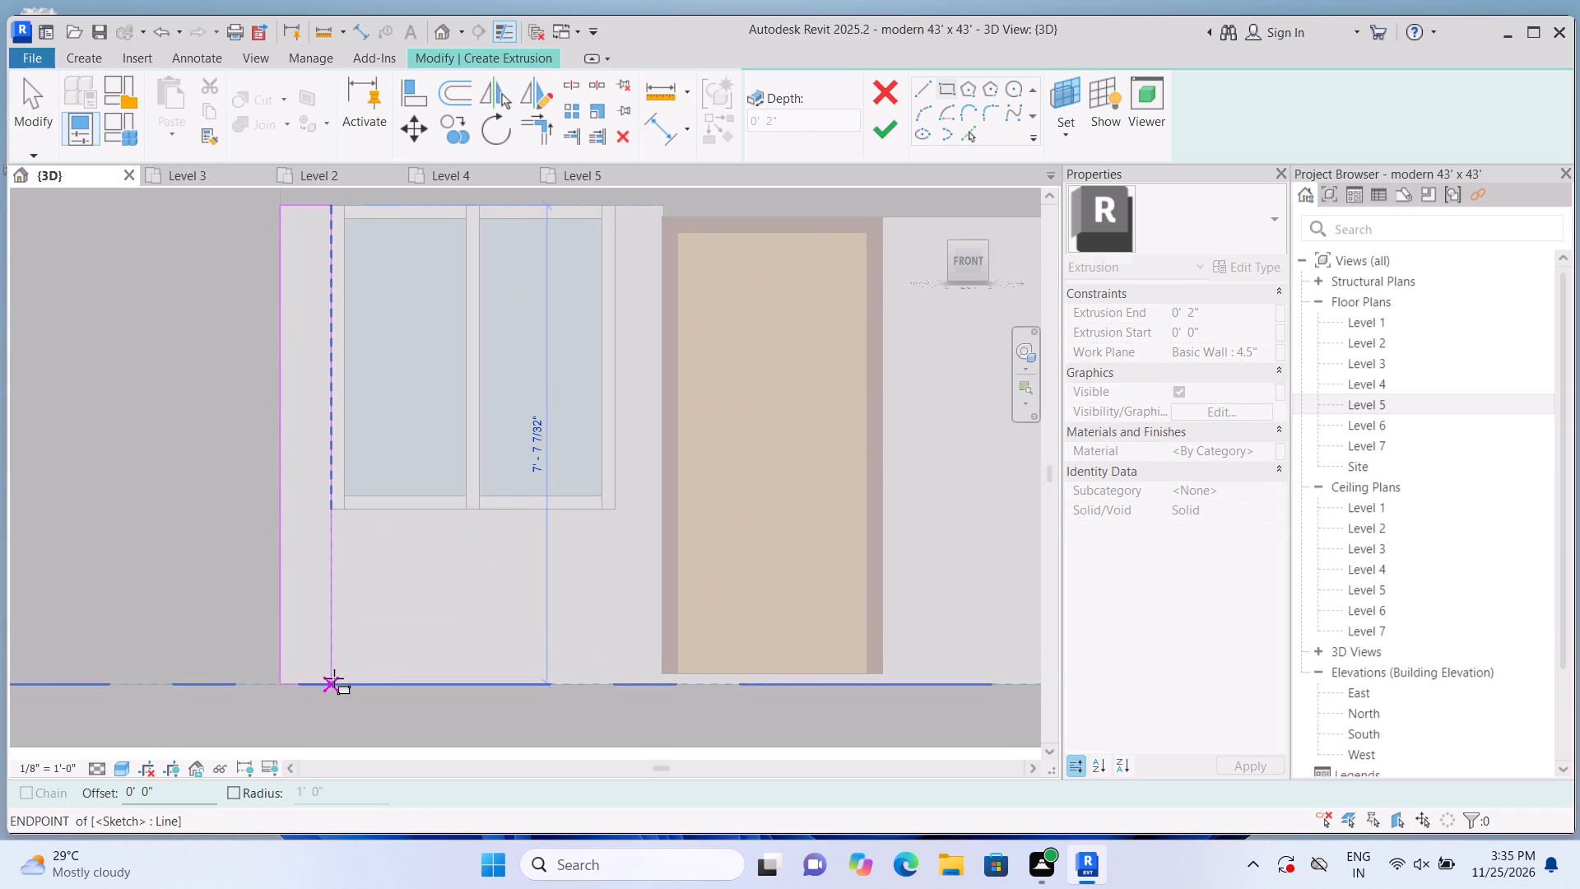
click(894, 137)
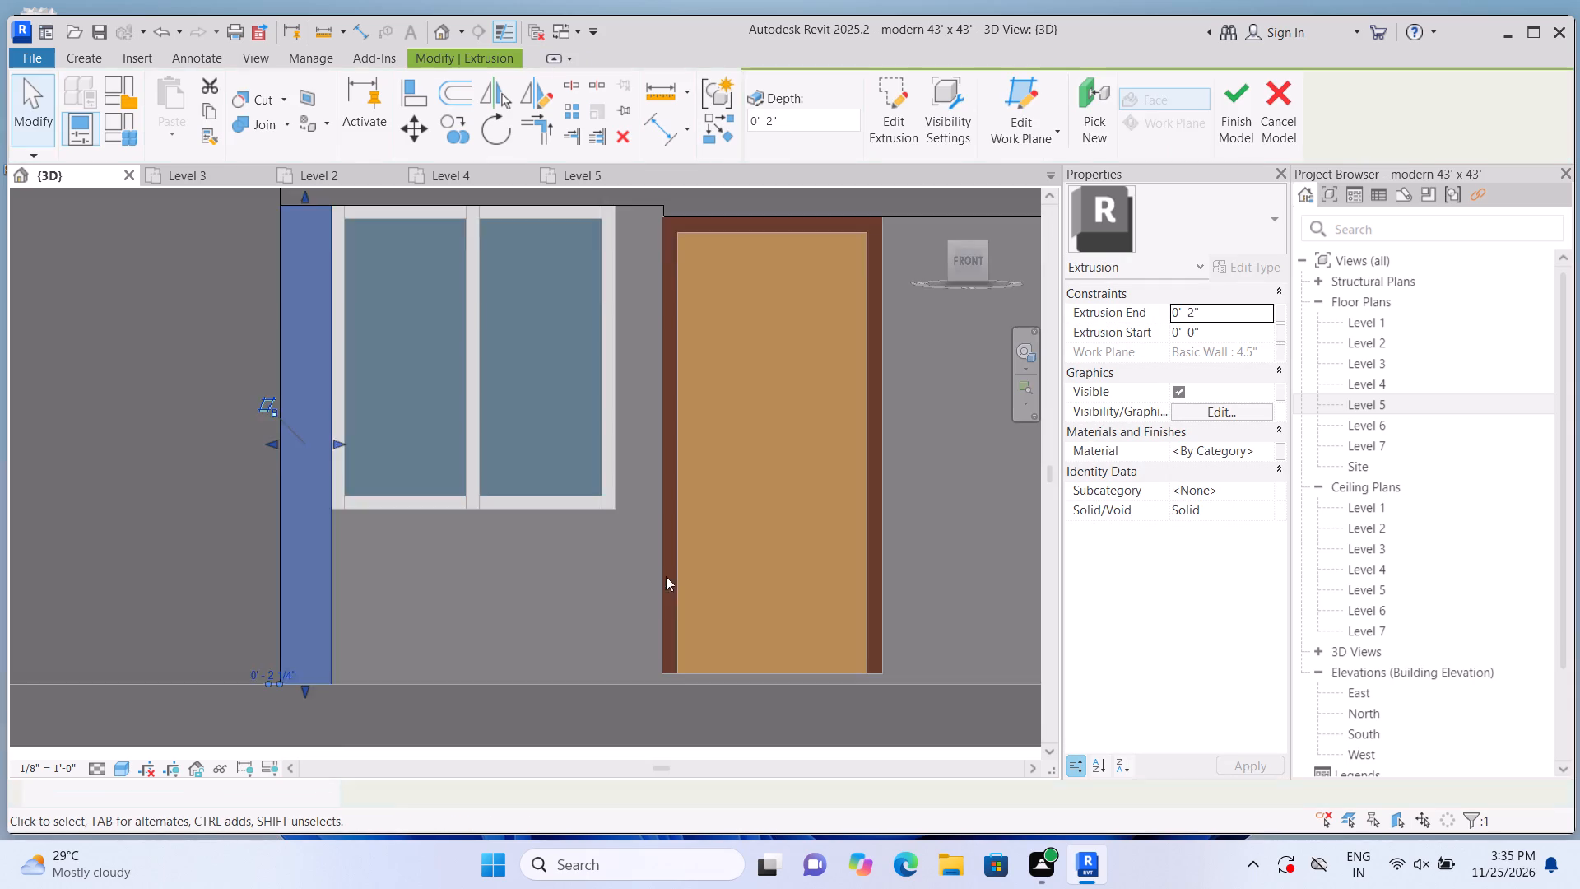
Join the geometry of the narrow vertical panel beside the window with the panel above the window.
scroll(651, 598, down, 4)
scroll(554, 624, down, 2)
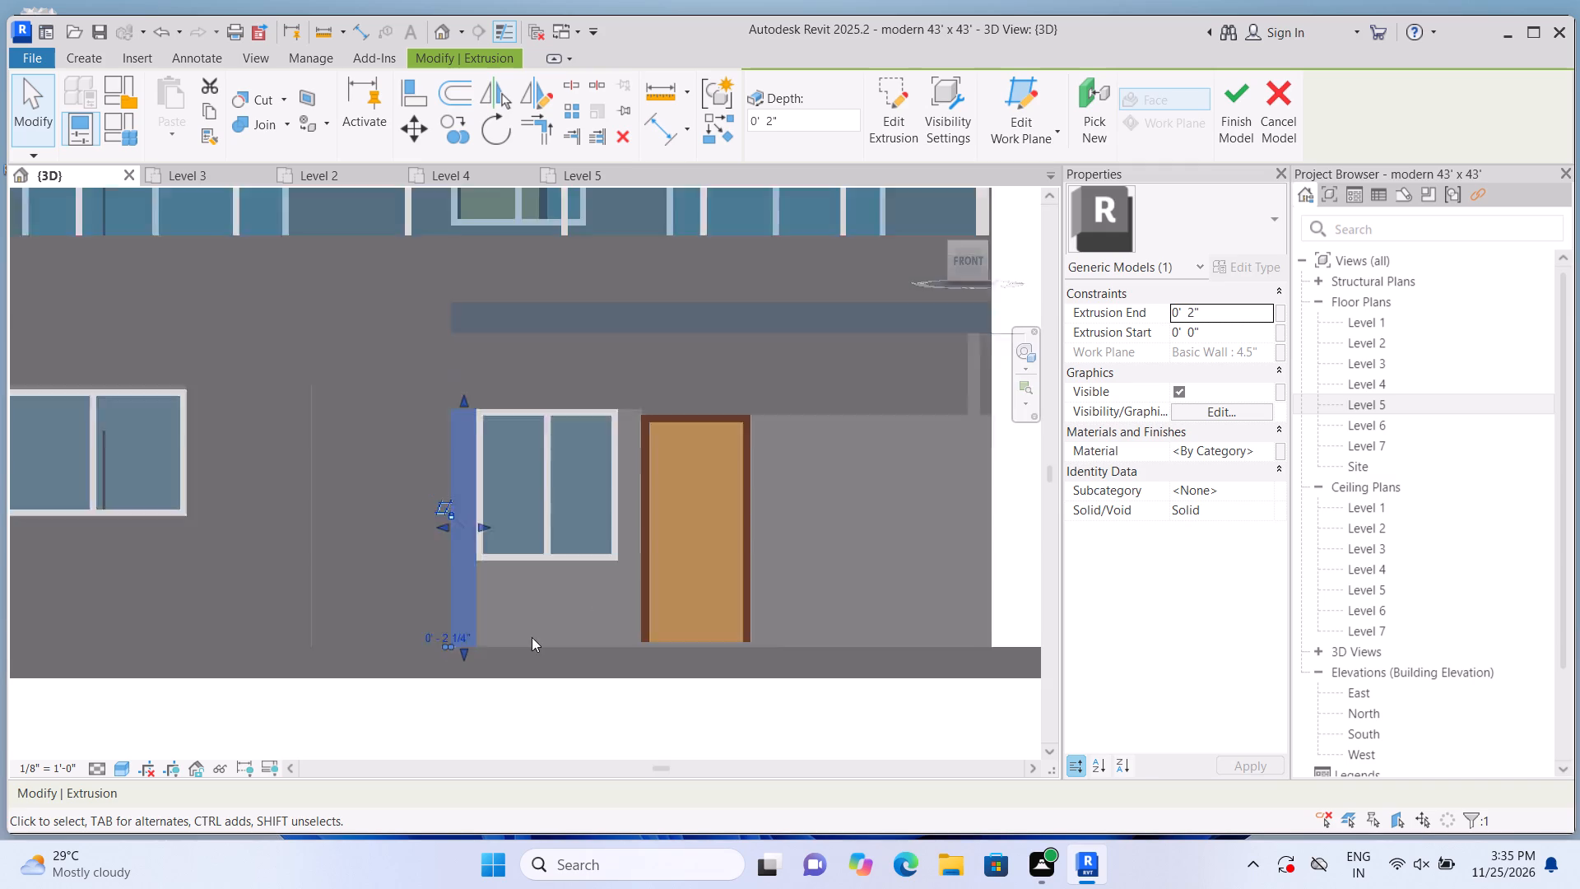
middle_drag(631, 692, 610, 740)
scroll(820, 396, up, 1)
click(811, 458)
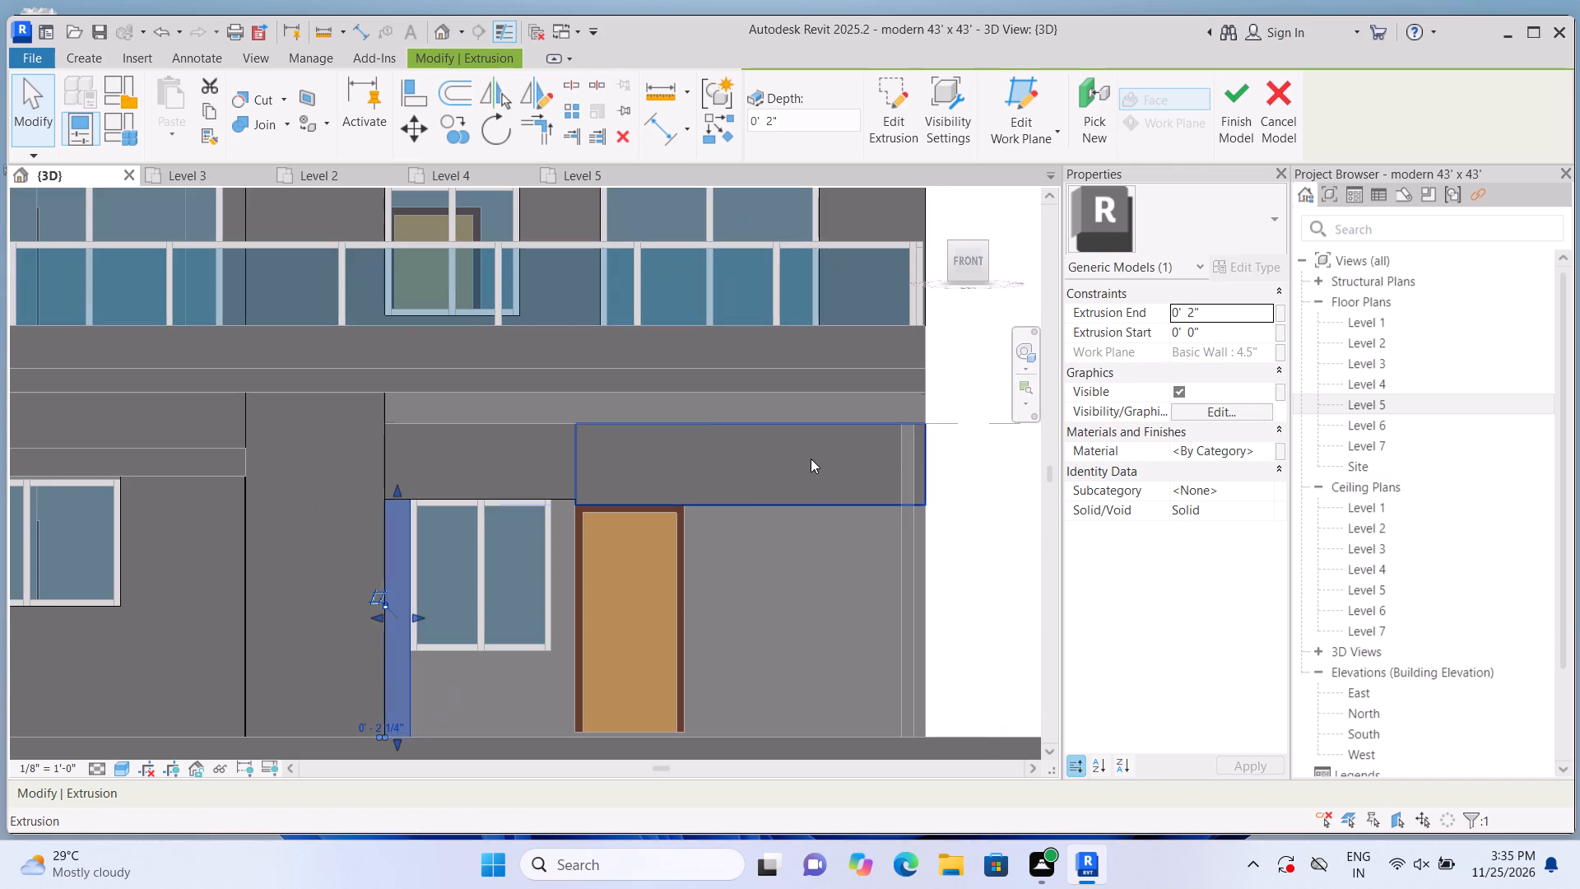
click(1011, 595)
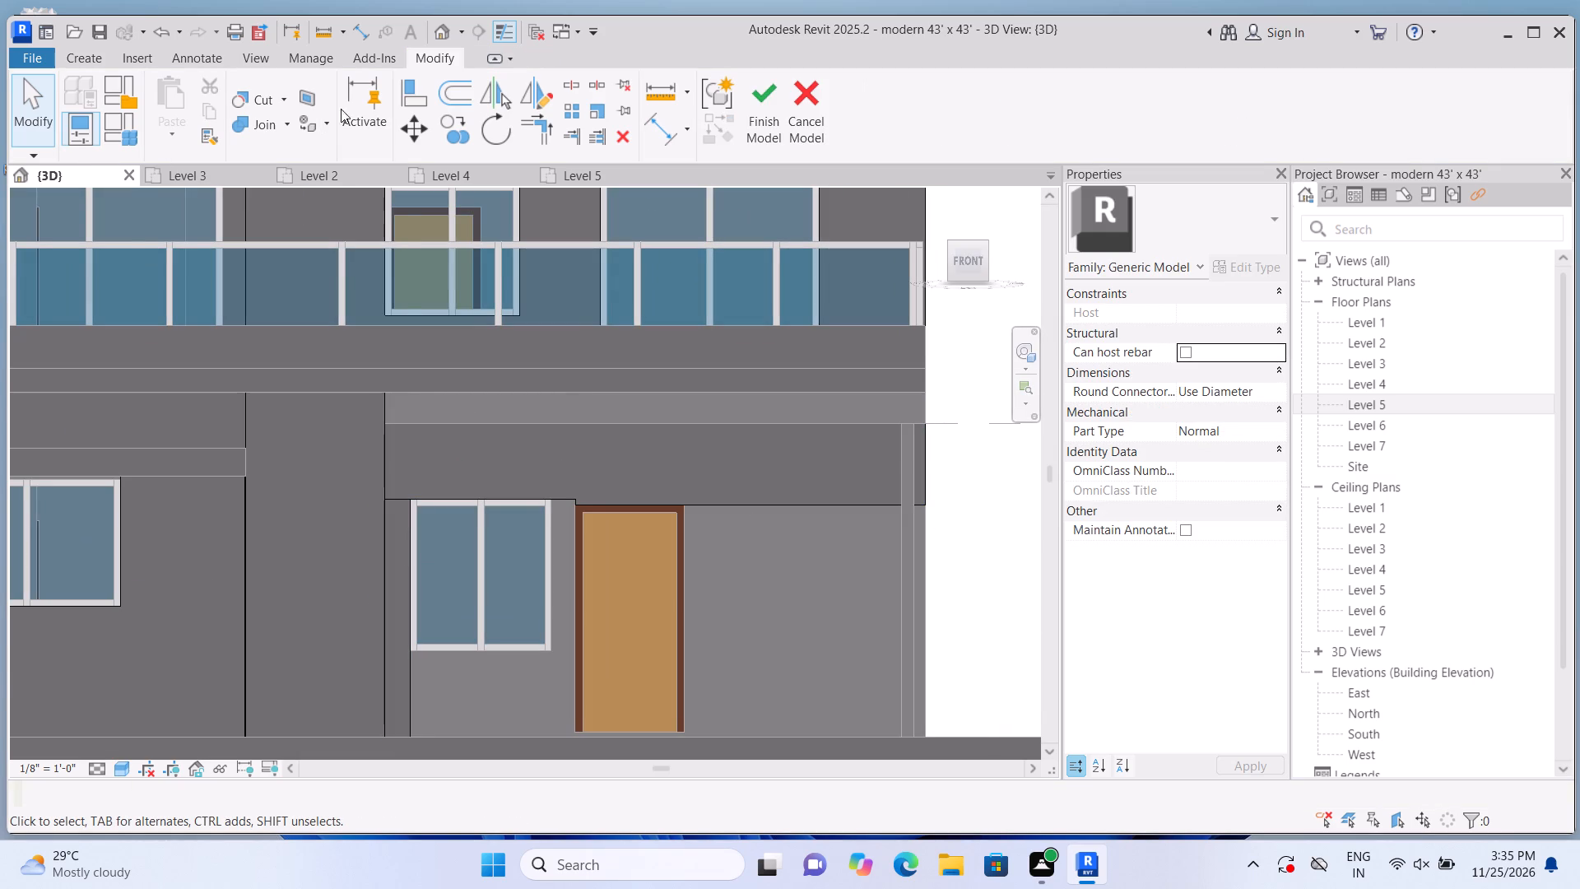
click(290, 115)
click(295, 142)
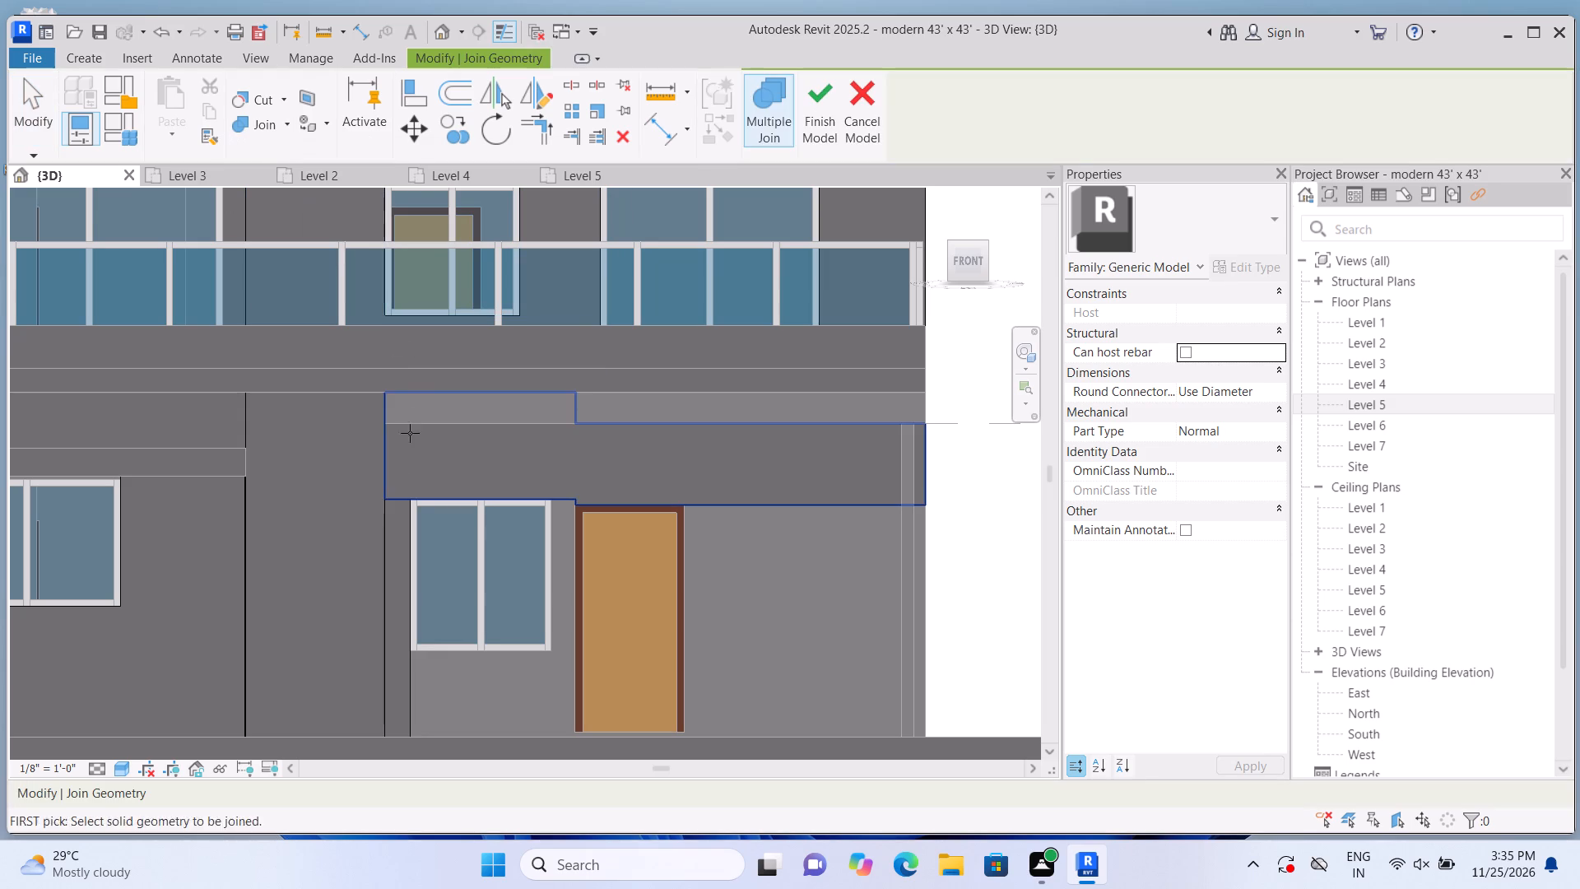
click(406, 530)
click(413, 479)
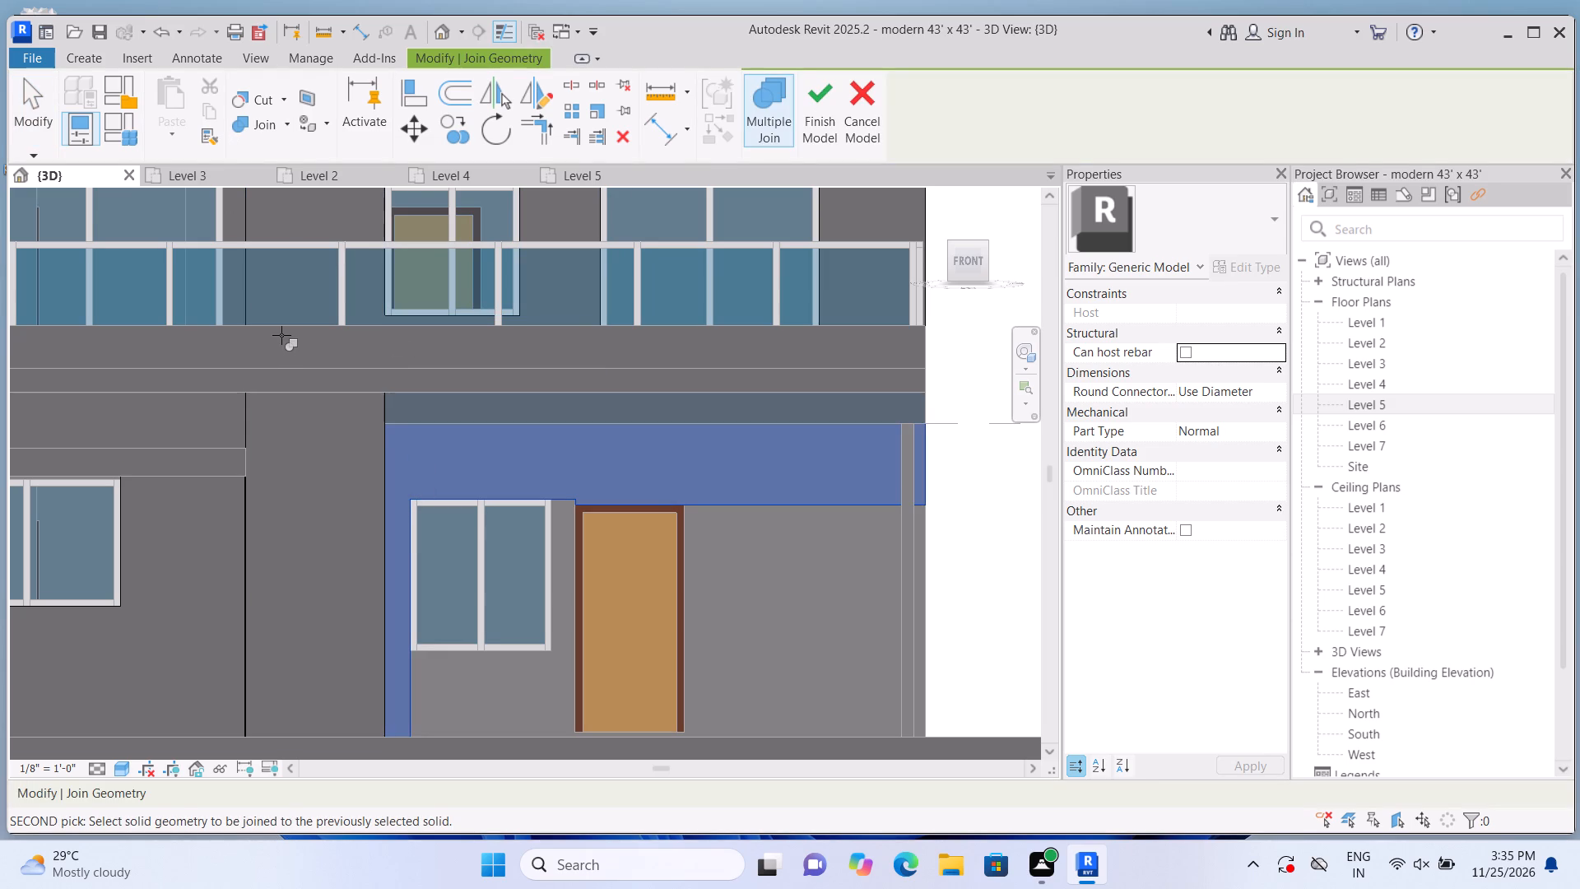
key(Escape)
Extrude a rectangular strip about 17'-3" by 1'-0", 2" deep, on the roof edge face above the ground-floor window and door.
scroll(250, 361, down, 1)
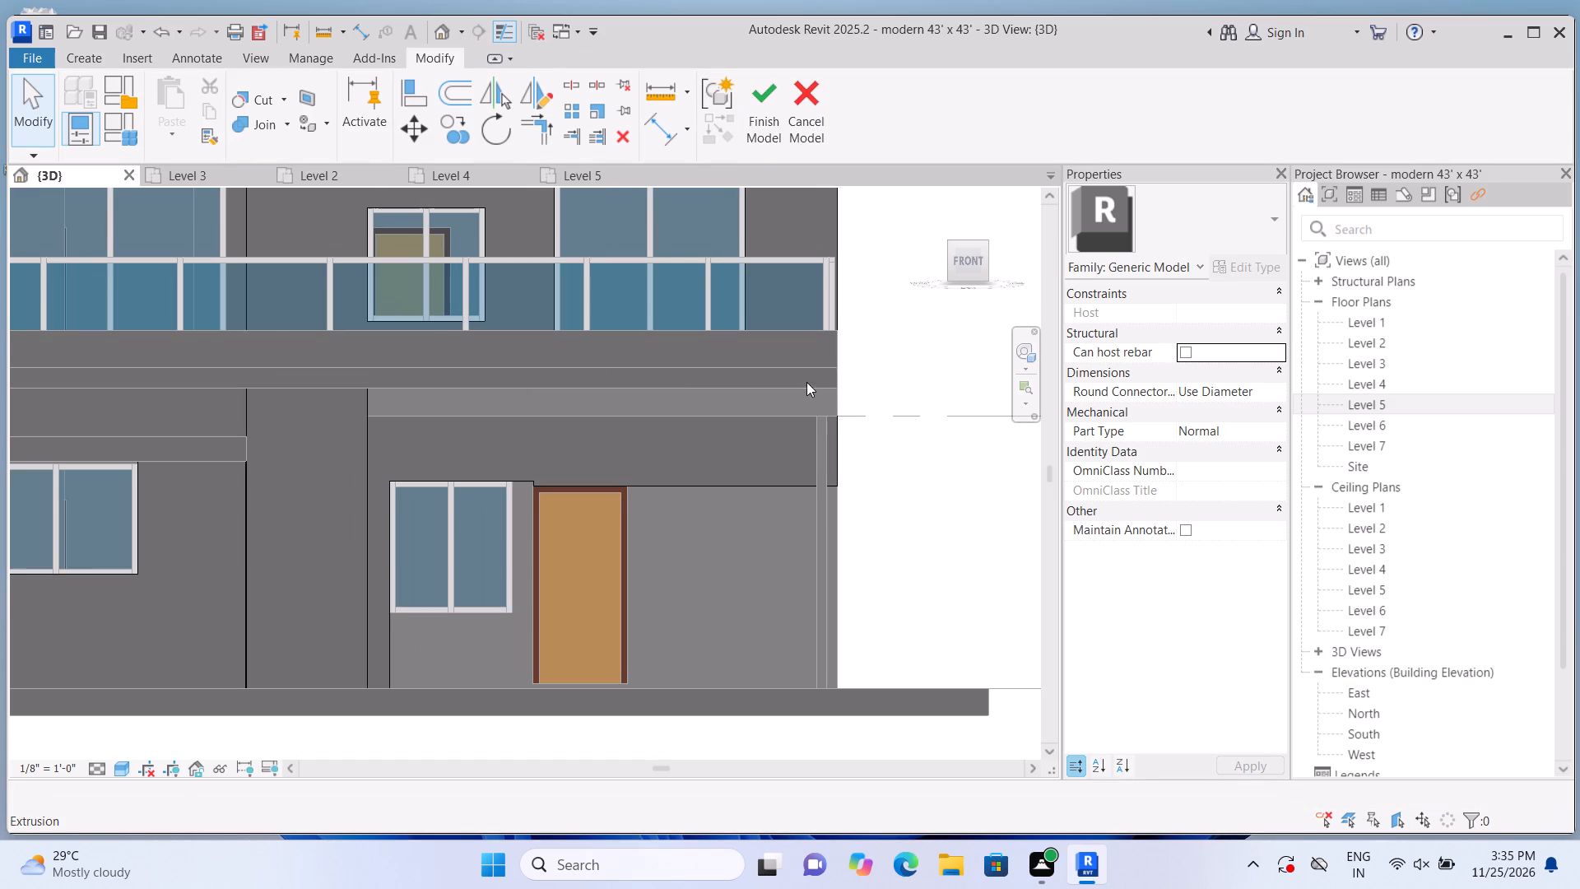
scroll(919, 370, down, 1)
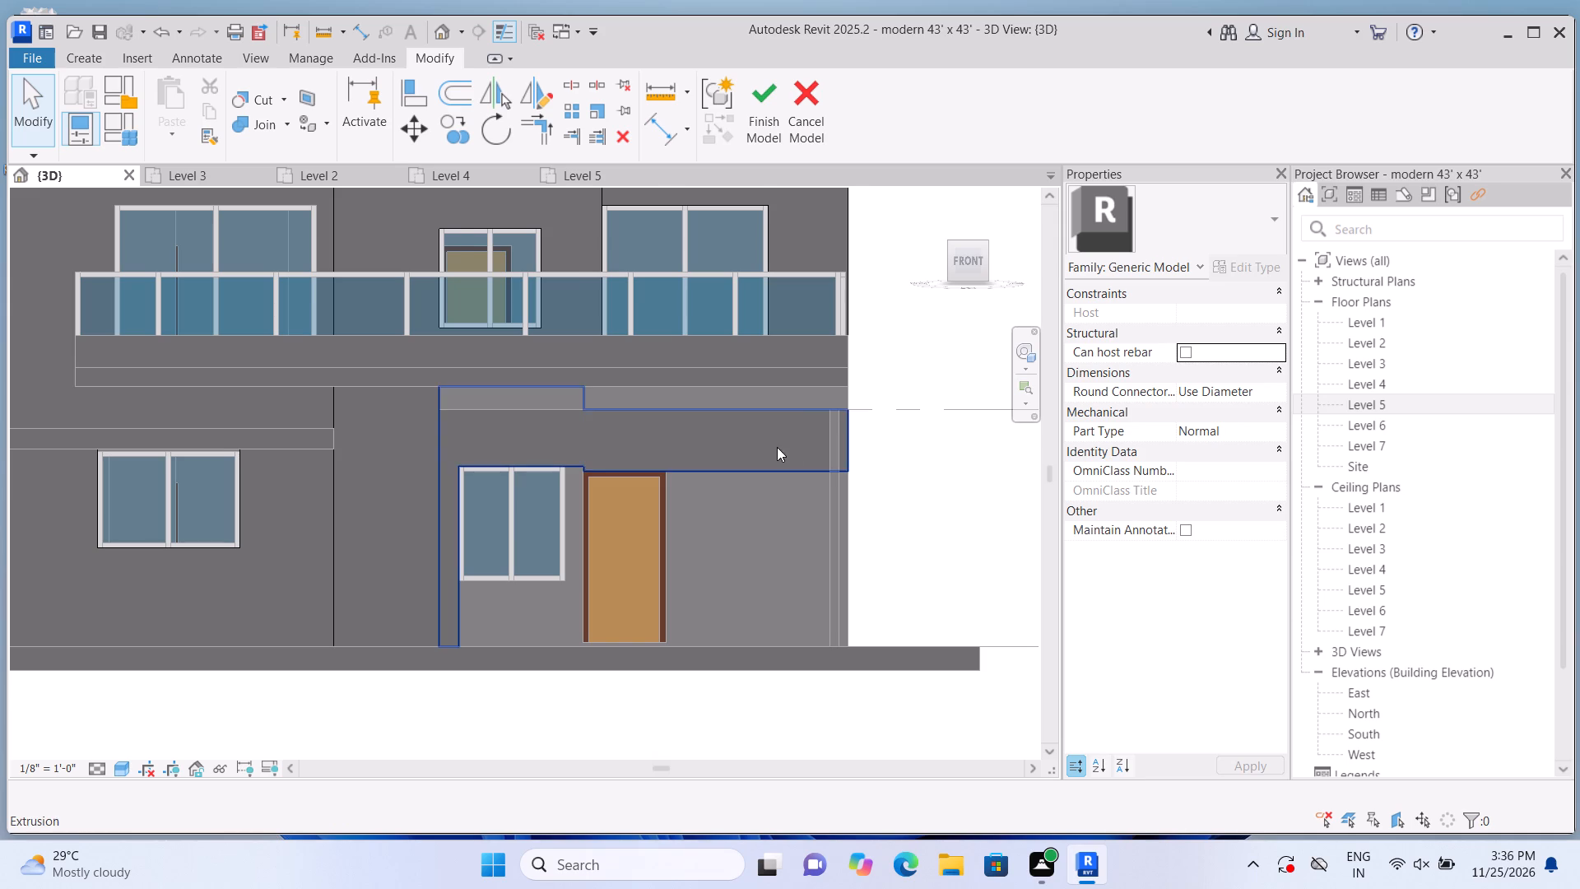
scroll(794, 417, up, 2)
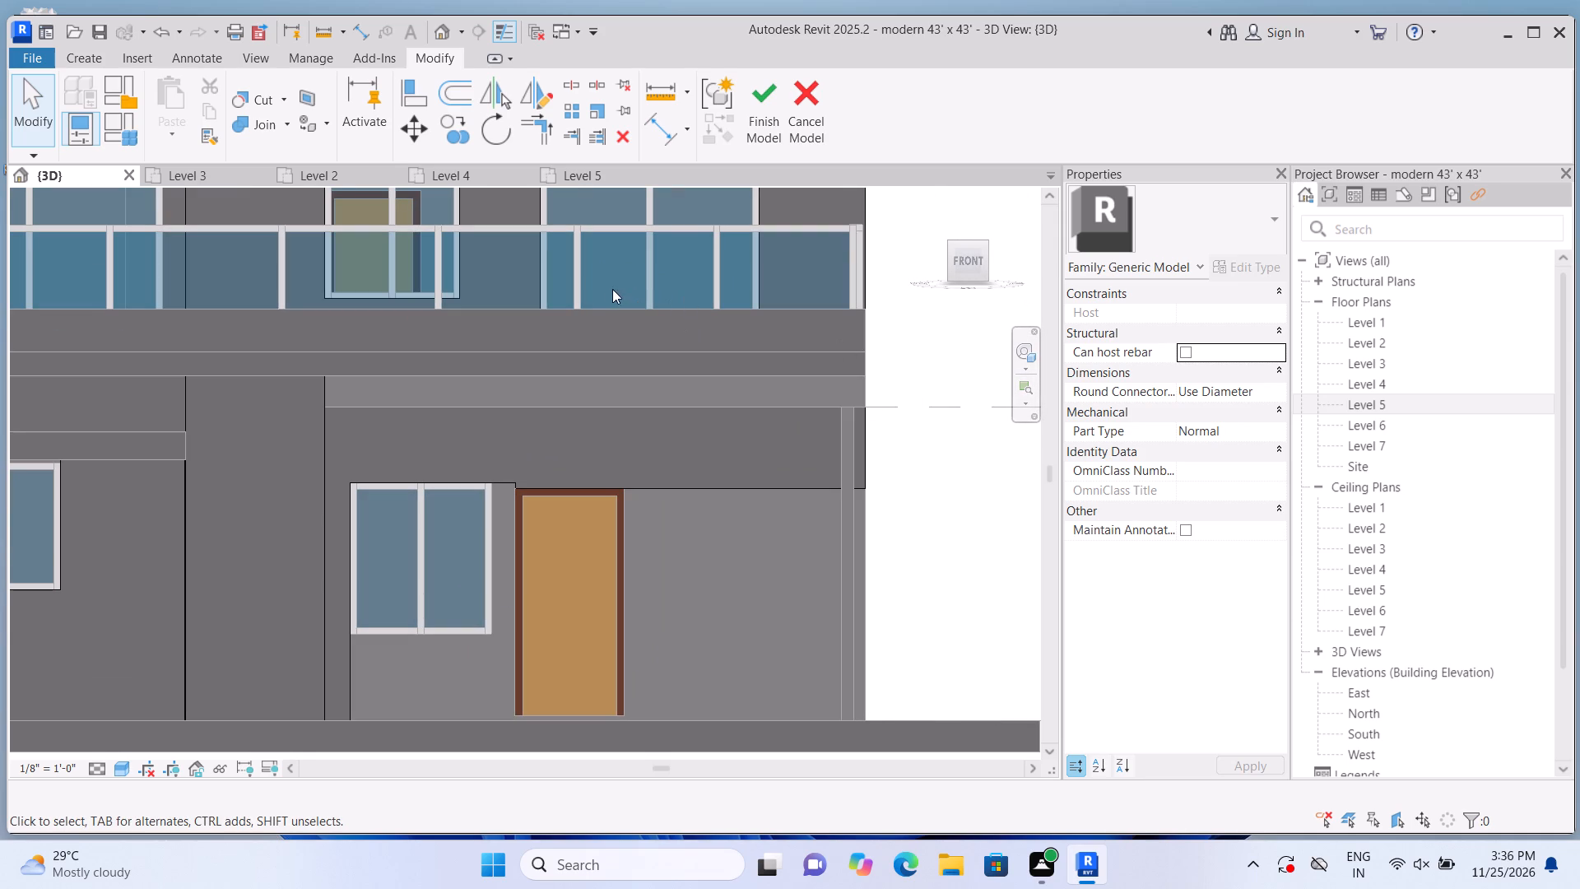
click(89, 63)
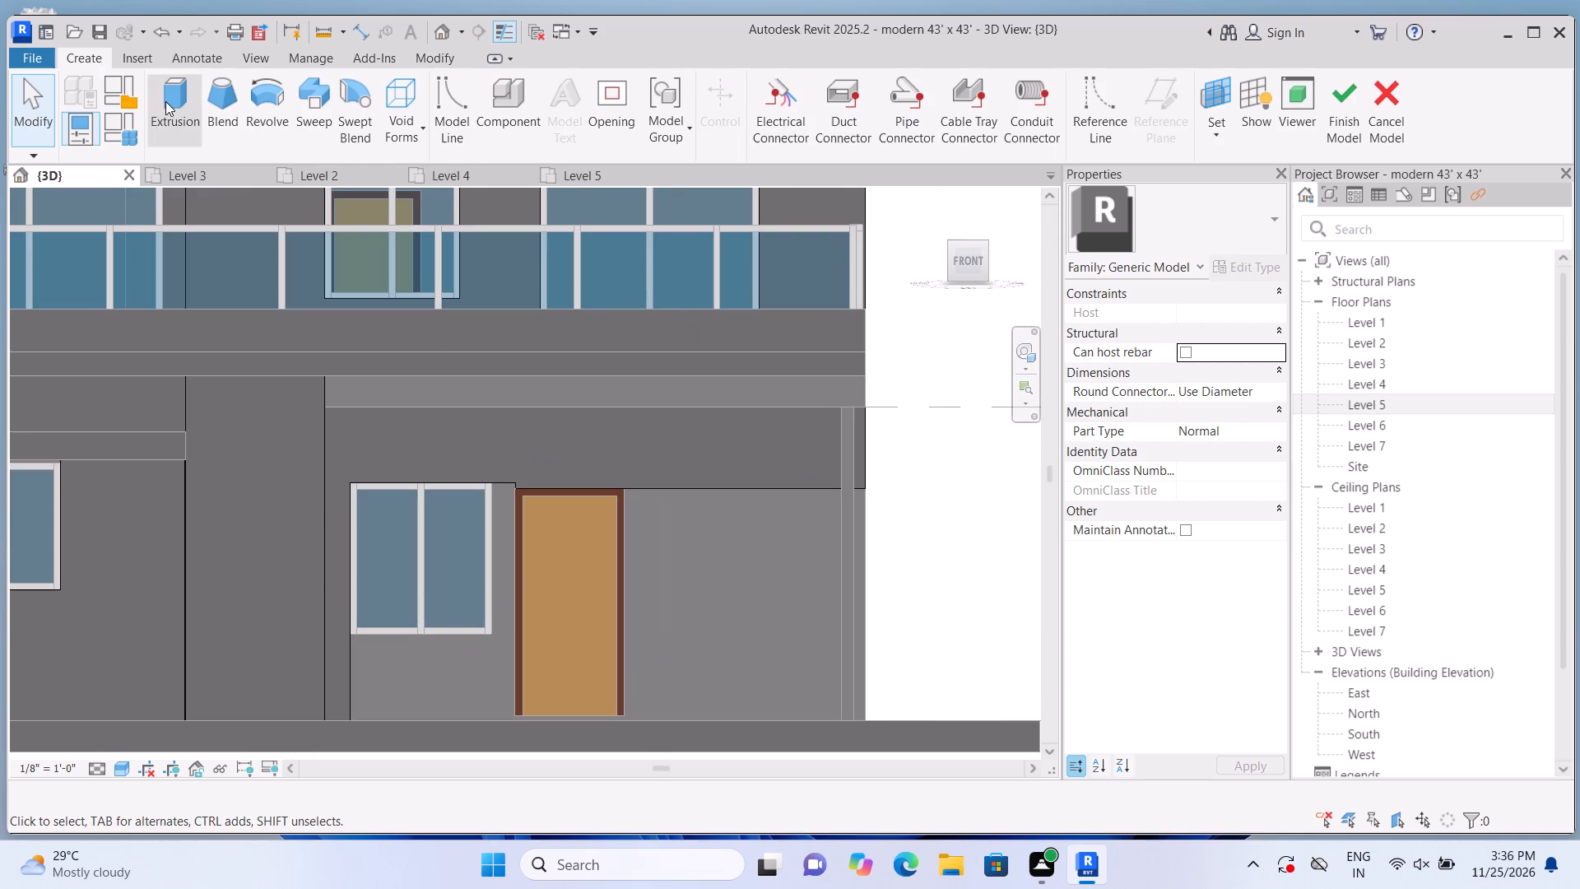
click(165, 101)
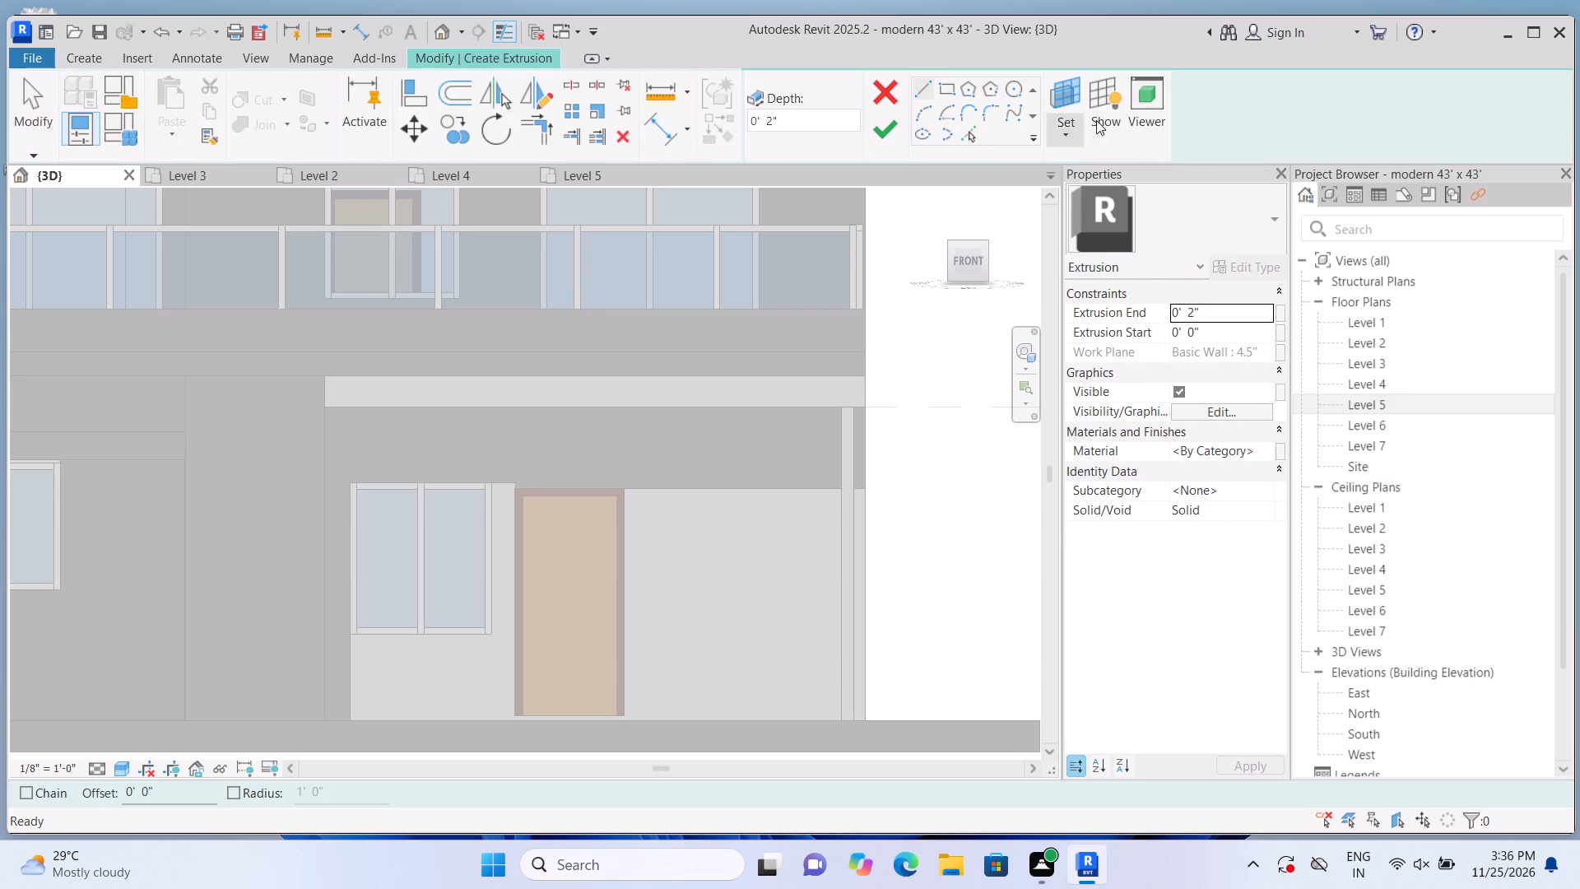
click(1079, 129)
click(1087, 218)
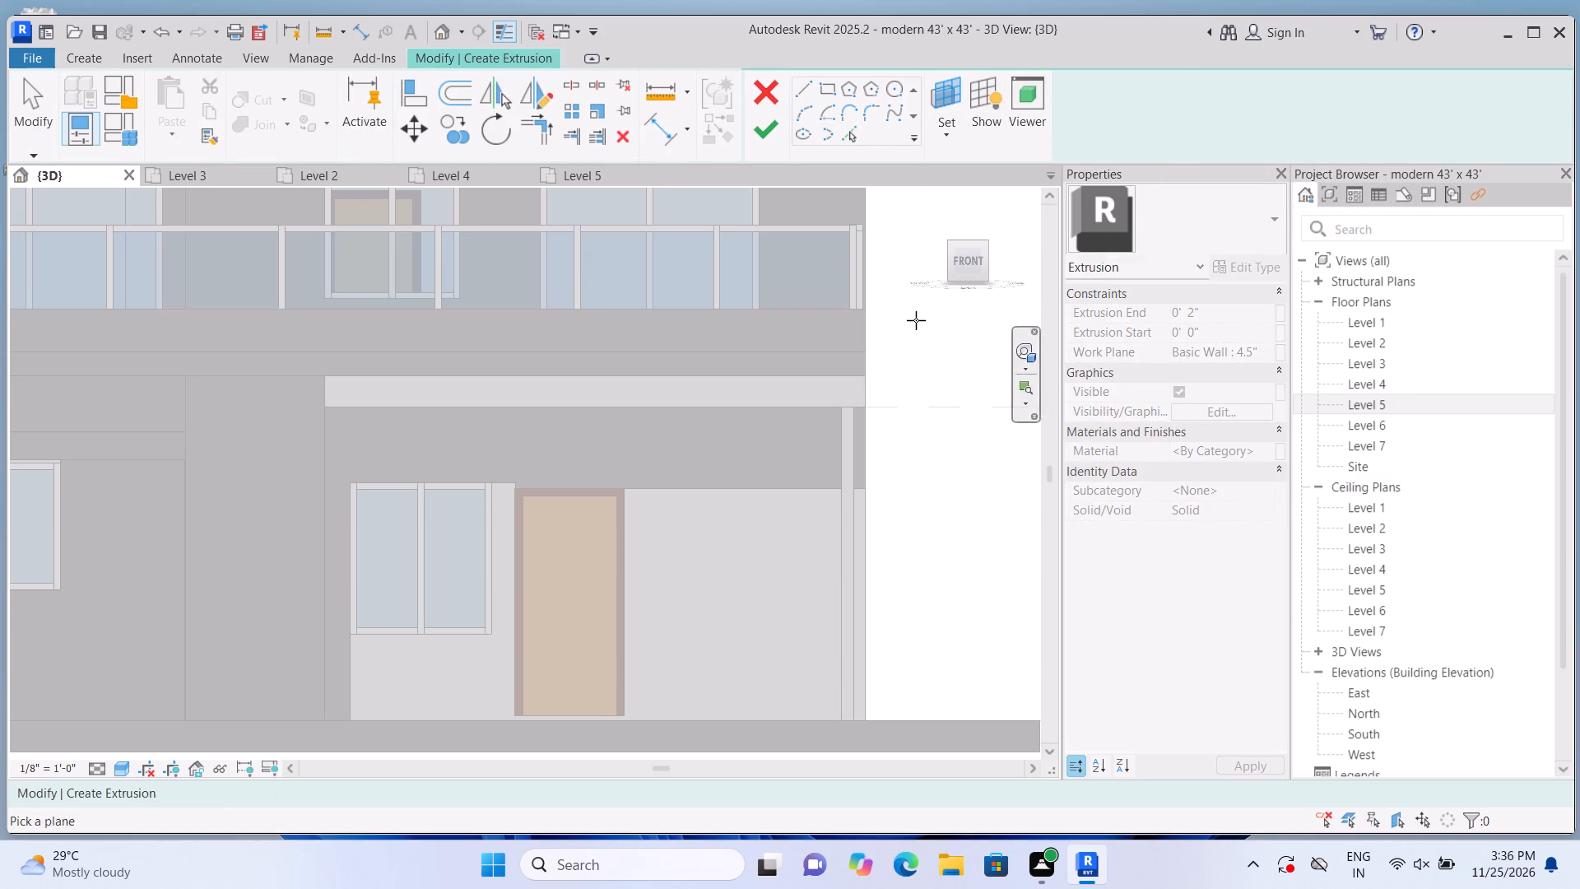
click(786, 393)
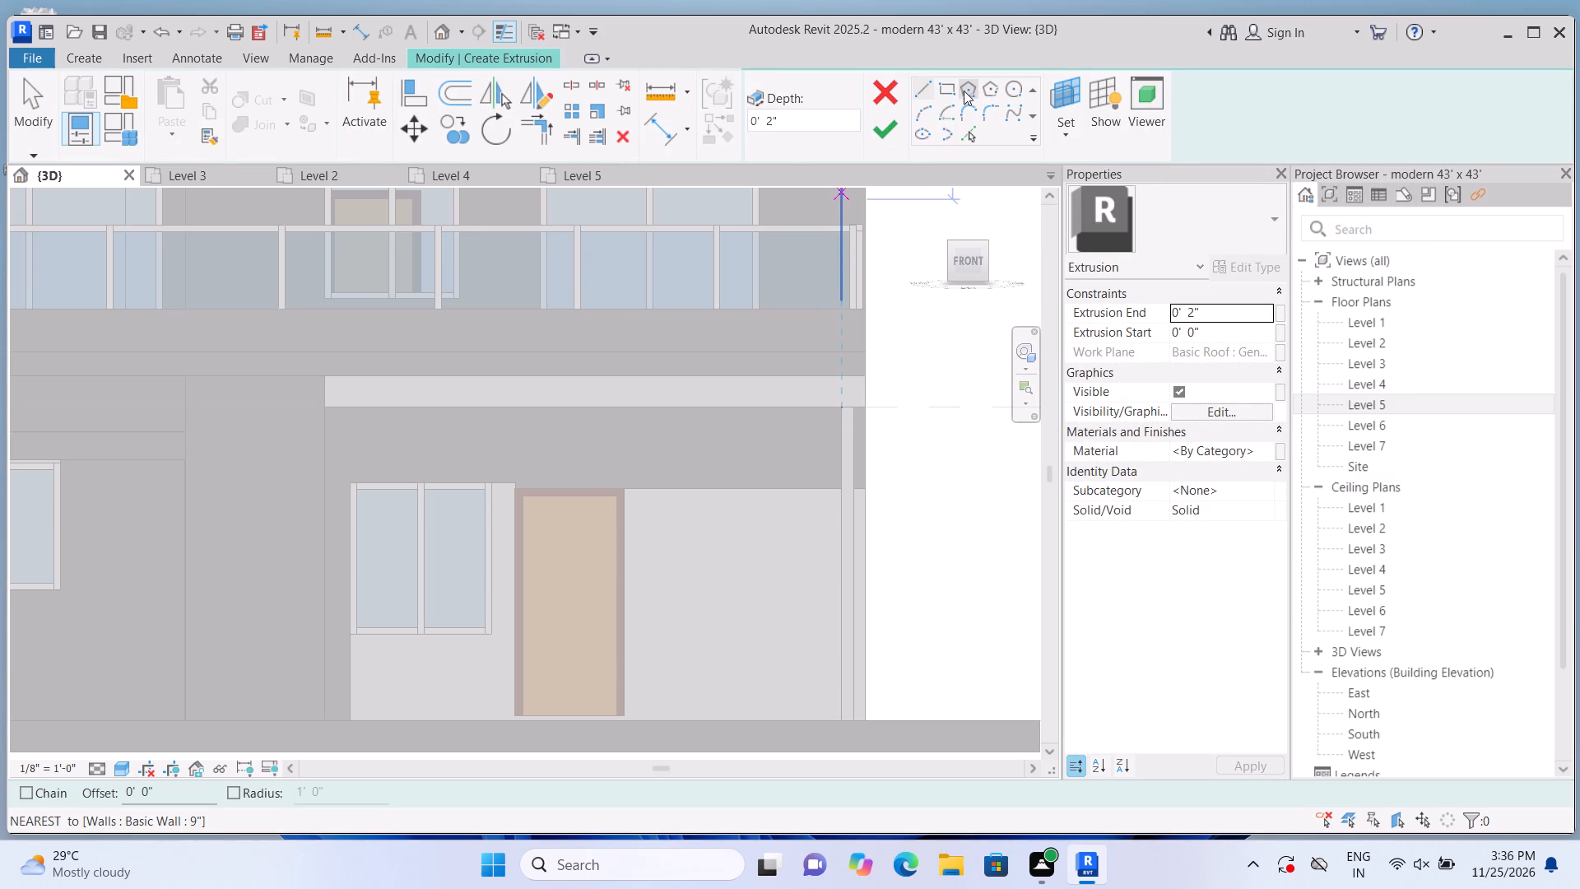
click(953, 91)
click(318, 378)
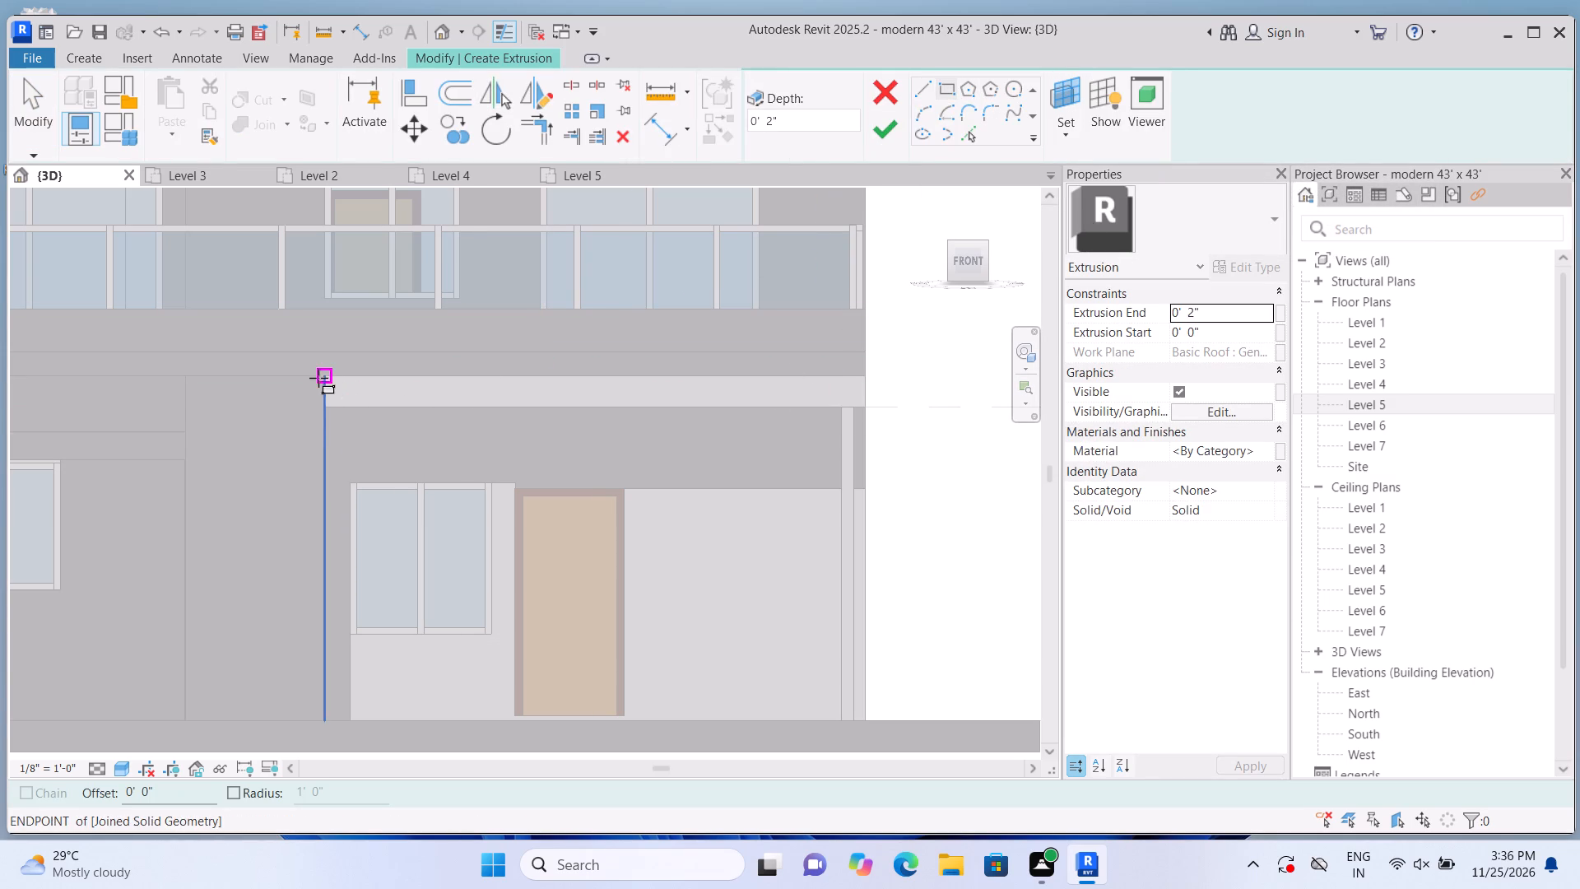
click(867, 399)
click(885, 133)
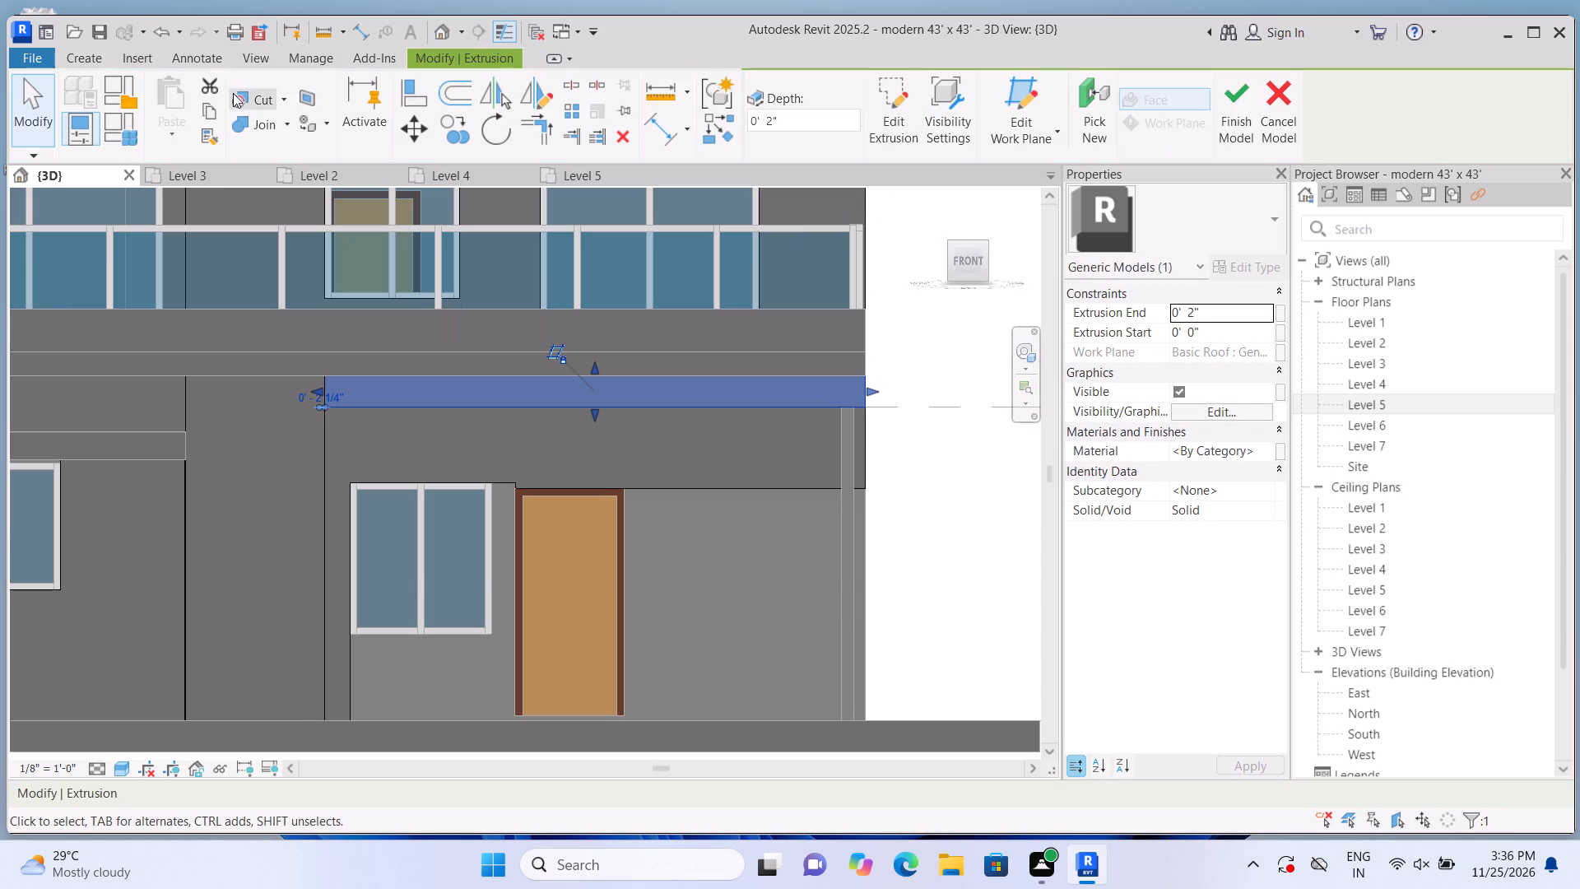
Join the geometry of the roof-edge strip with the panel above the door.
click(289, 122)
click(297, 150)
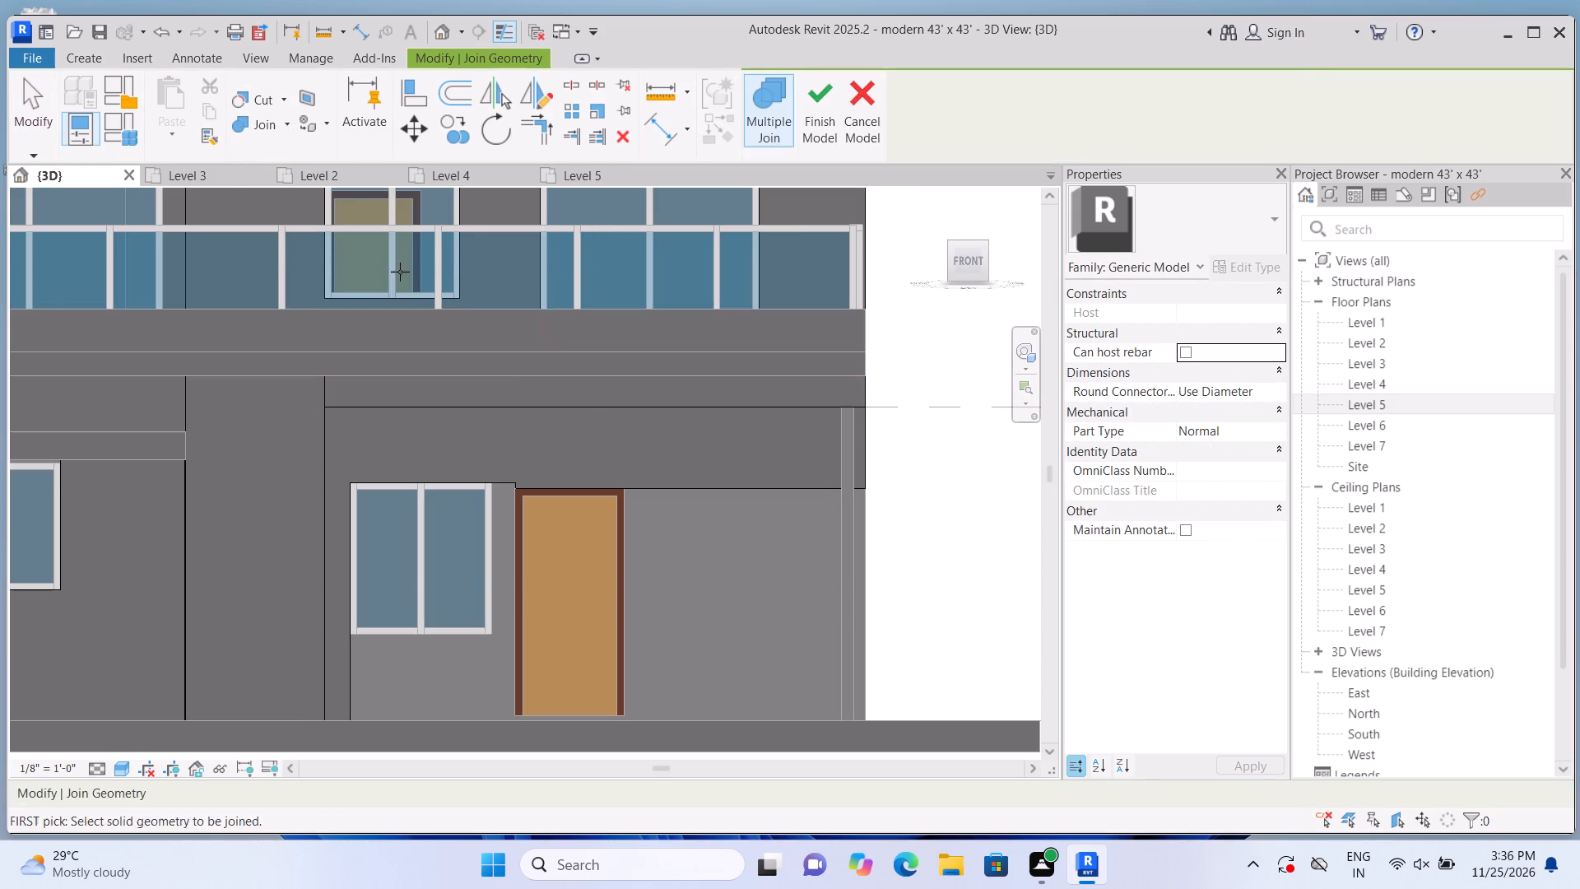
click(528, 381)
click(549, 442)
scroll(541, 391, down, 1)
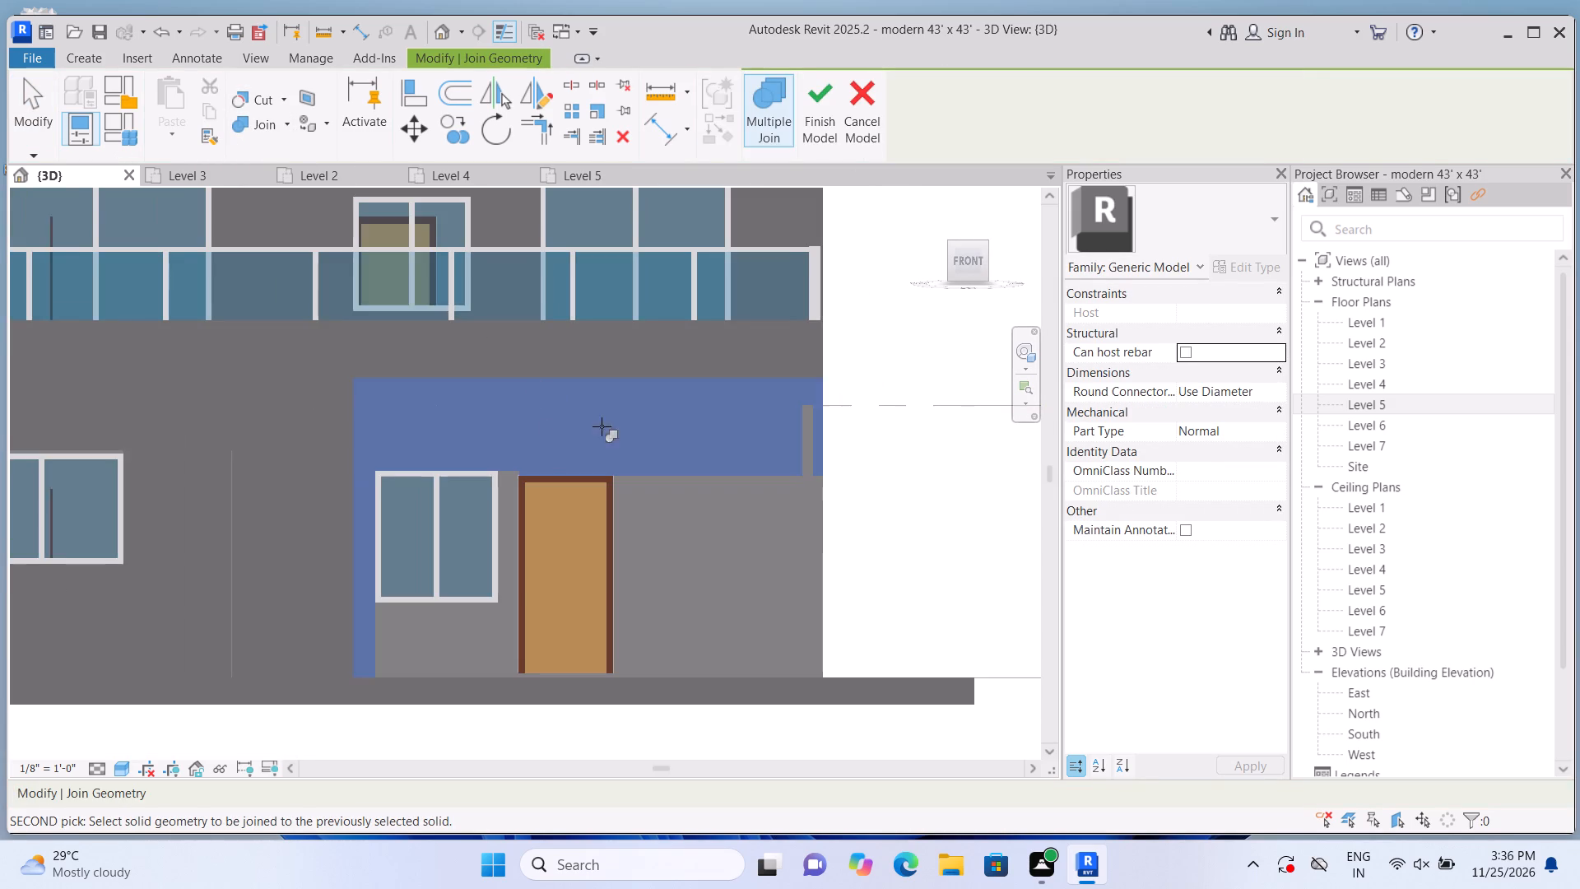
click(846, 500)
key(Escape)
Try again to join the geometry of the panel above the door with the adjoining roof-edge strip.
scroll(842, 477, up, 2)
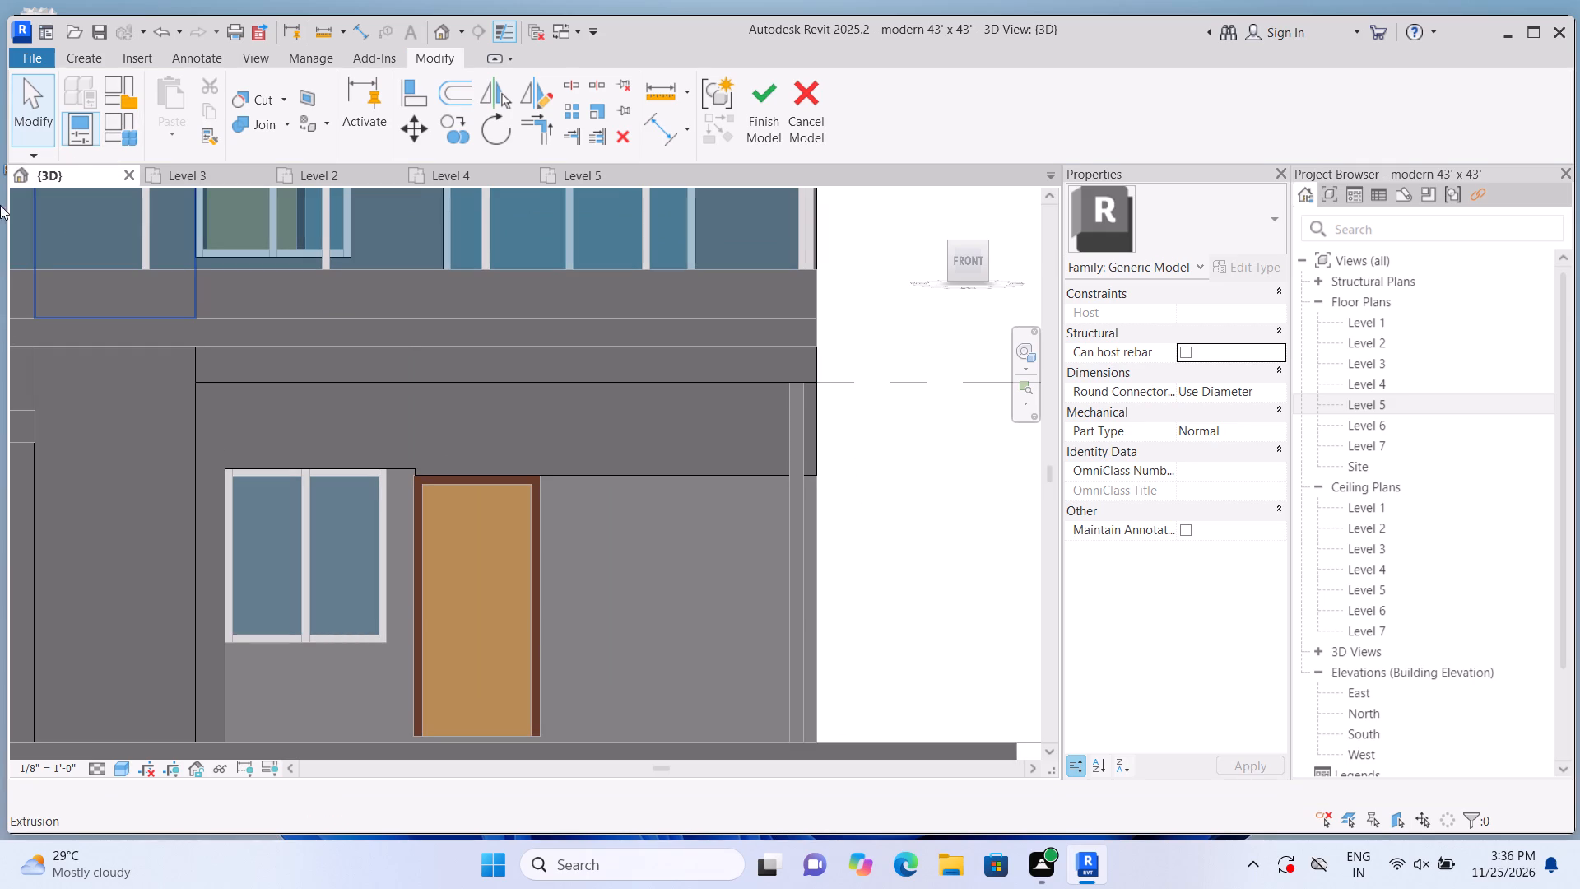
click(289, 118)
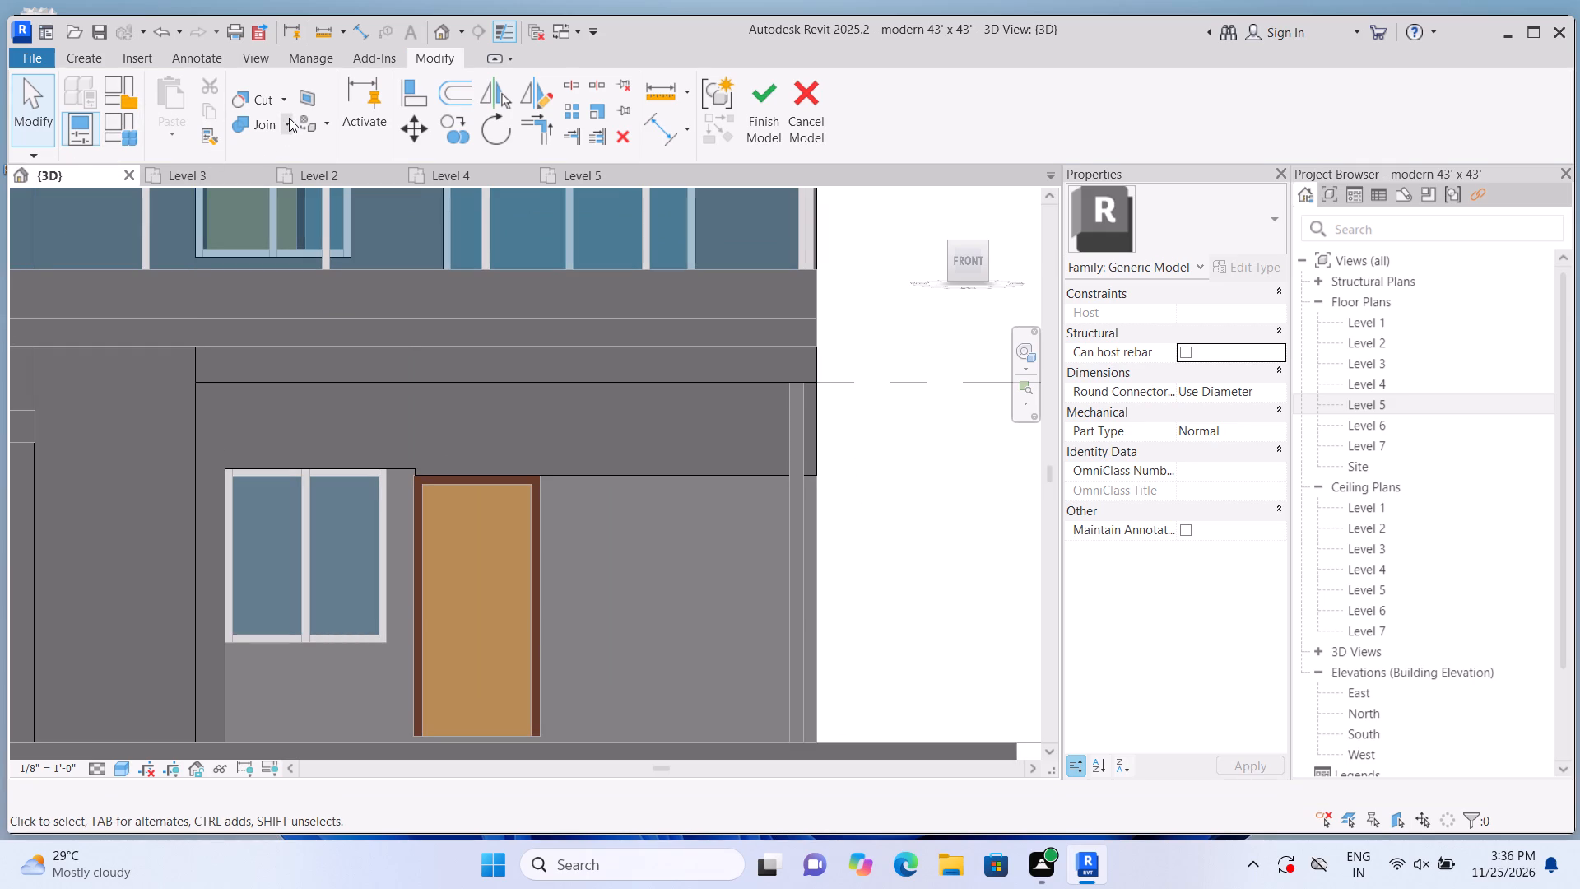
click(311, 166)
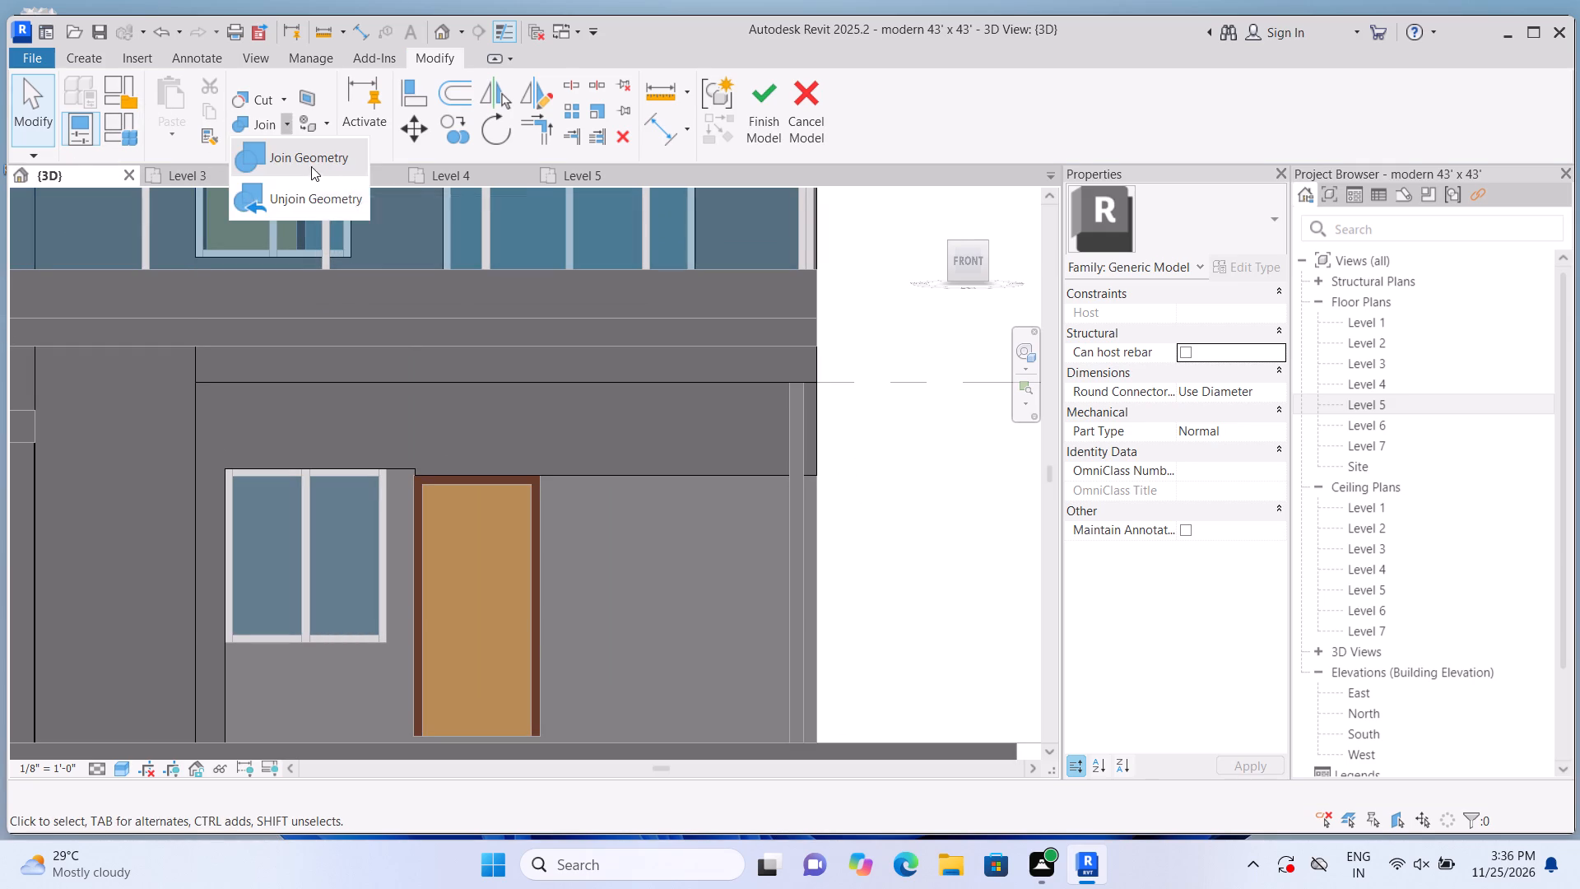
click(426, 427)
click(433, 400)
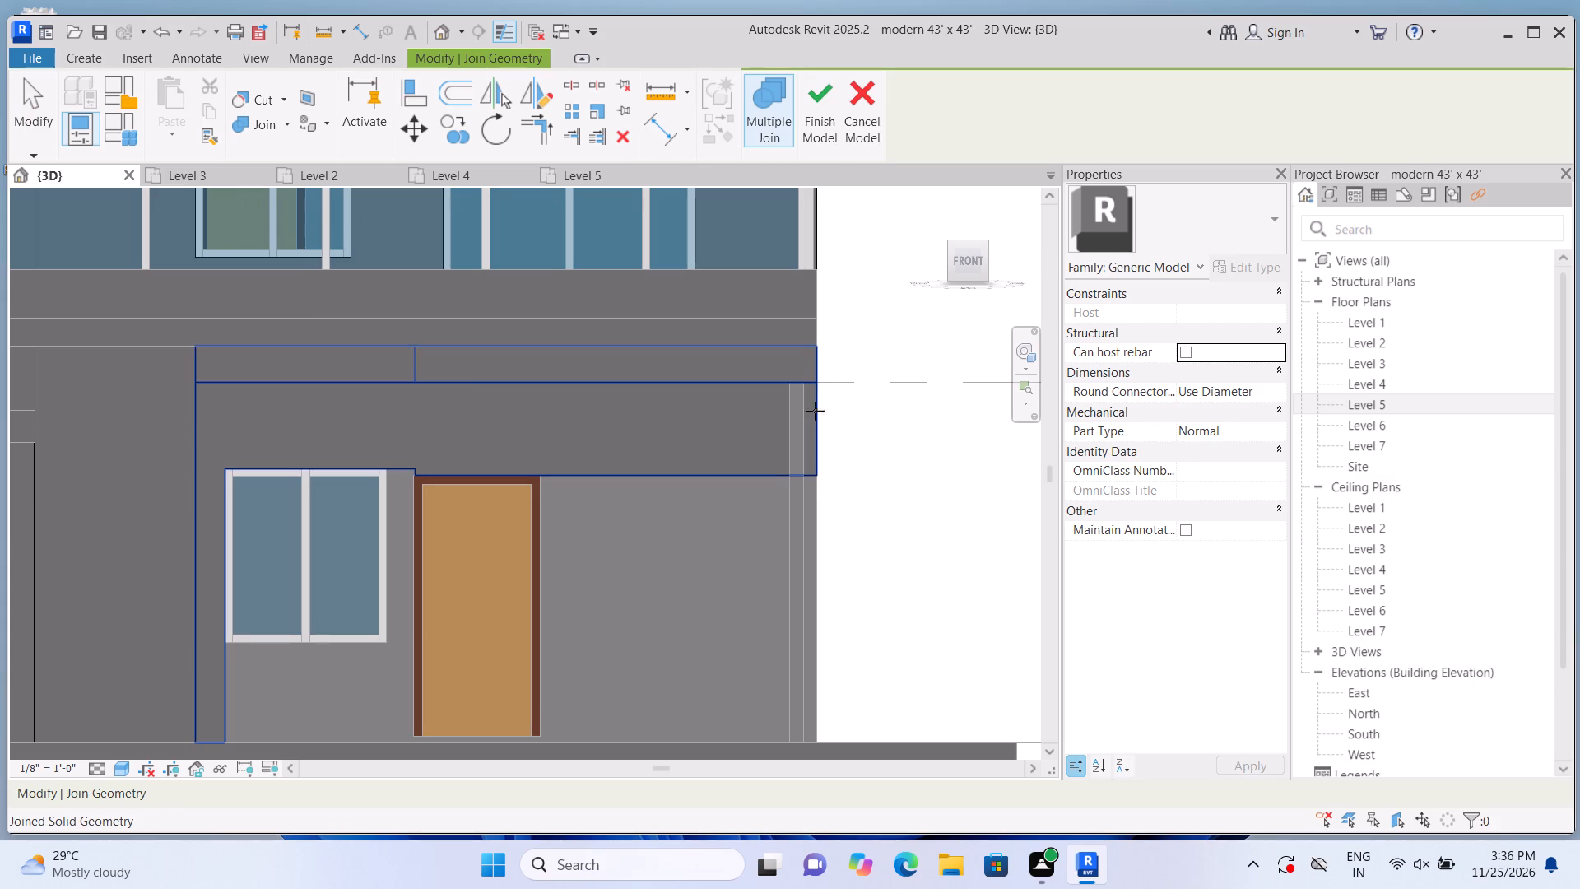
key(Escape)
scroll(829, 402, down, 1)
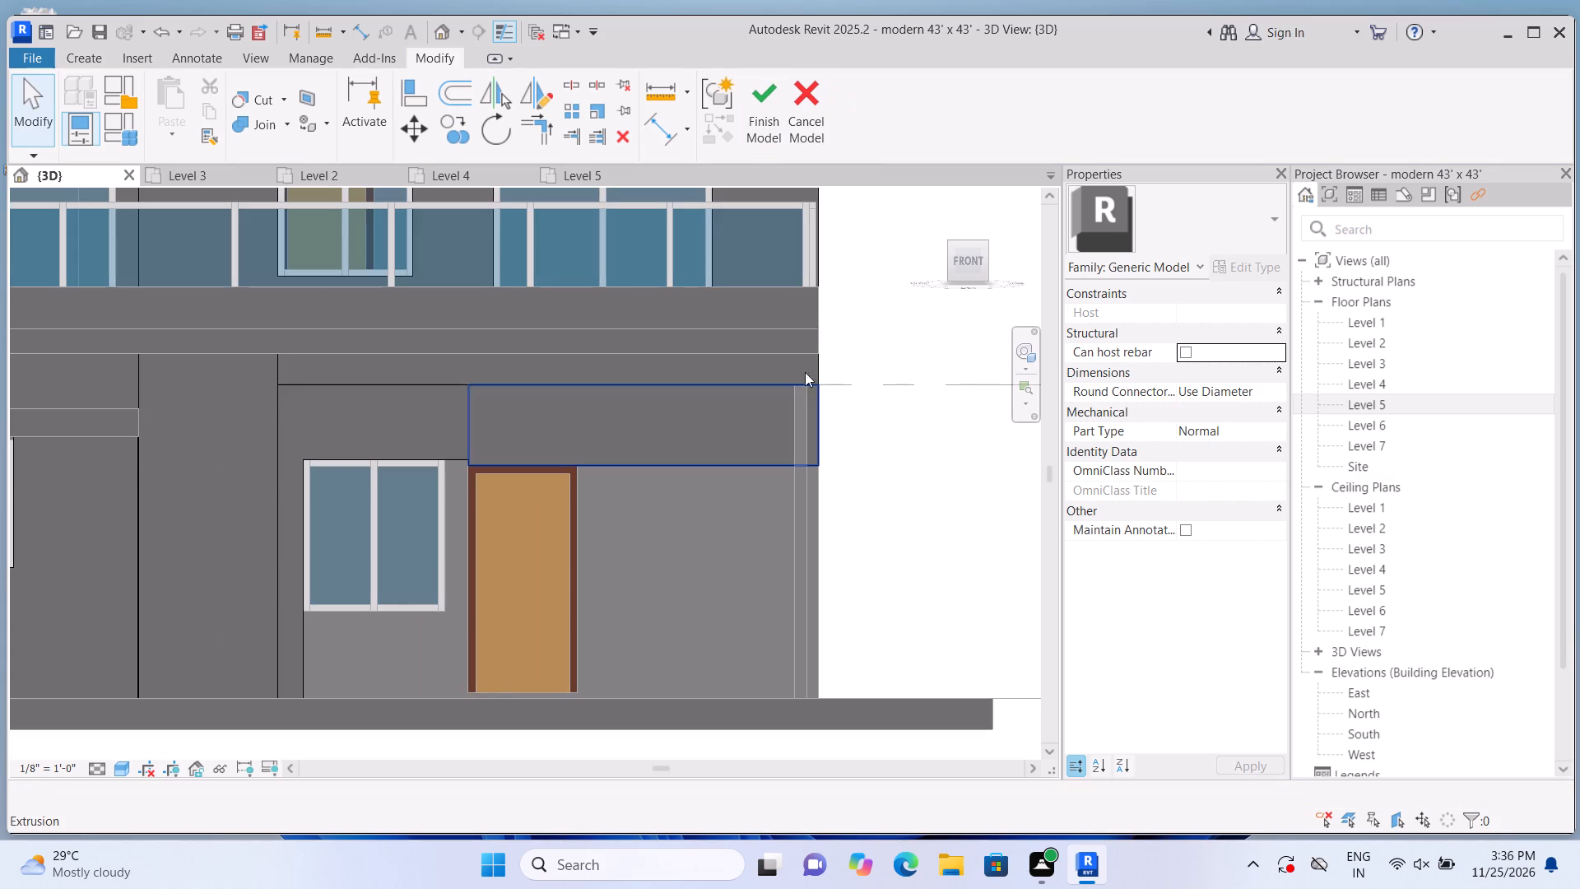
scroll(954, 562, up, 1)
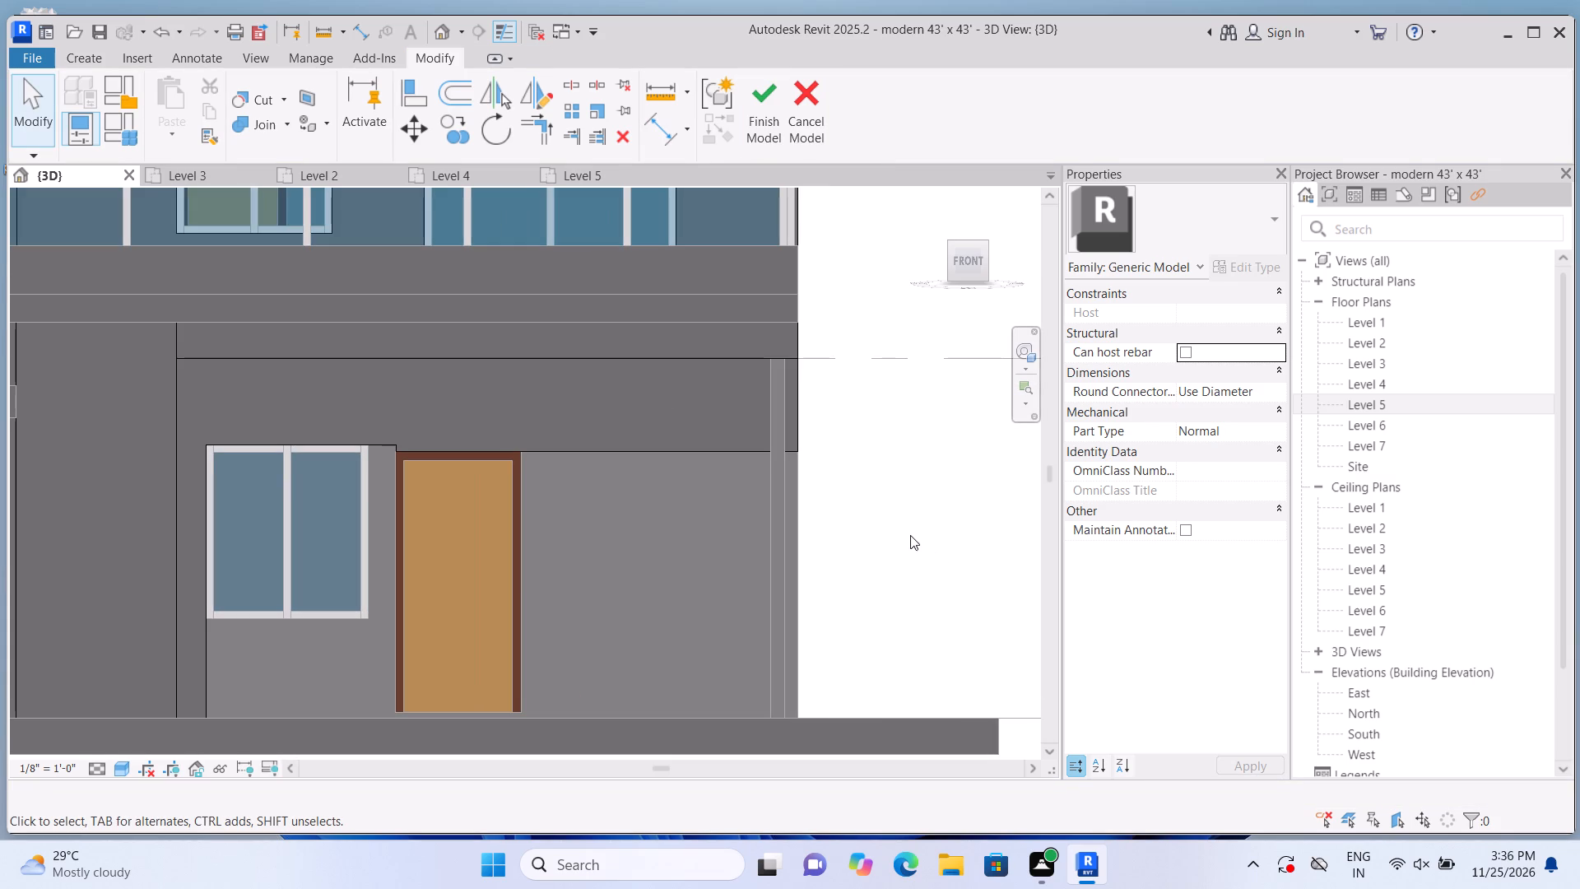
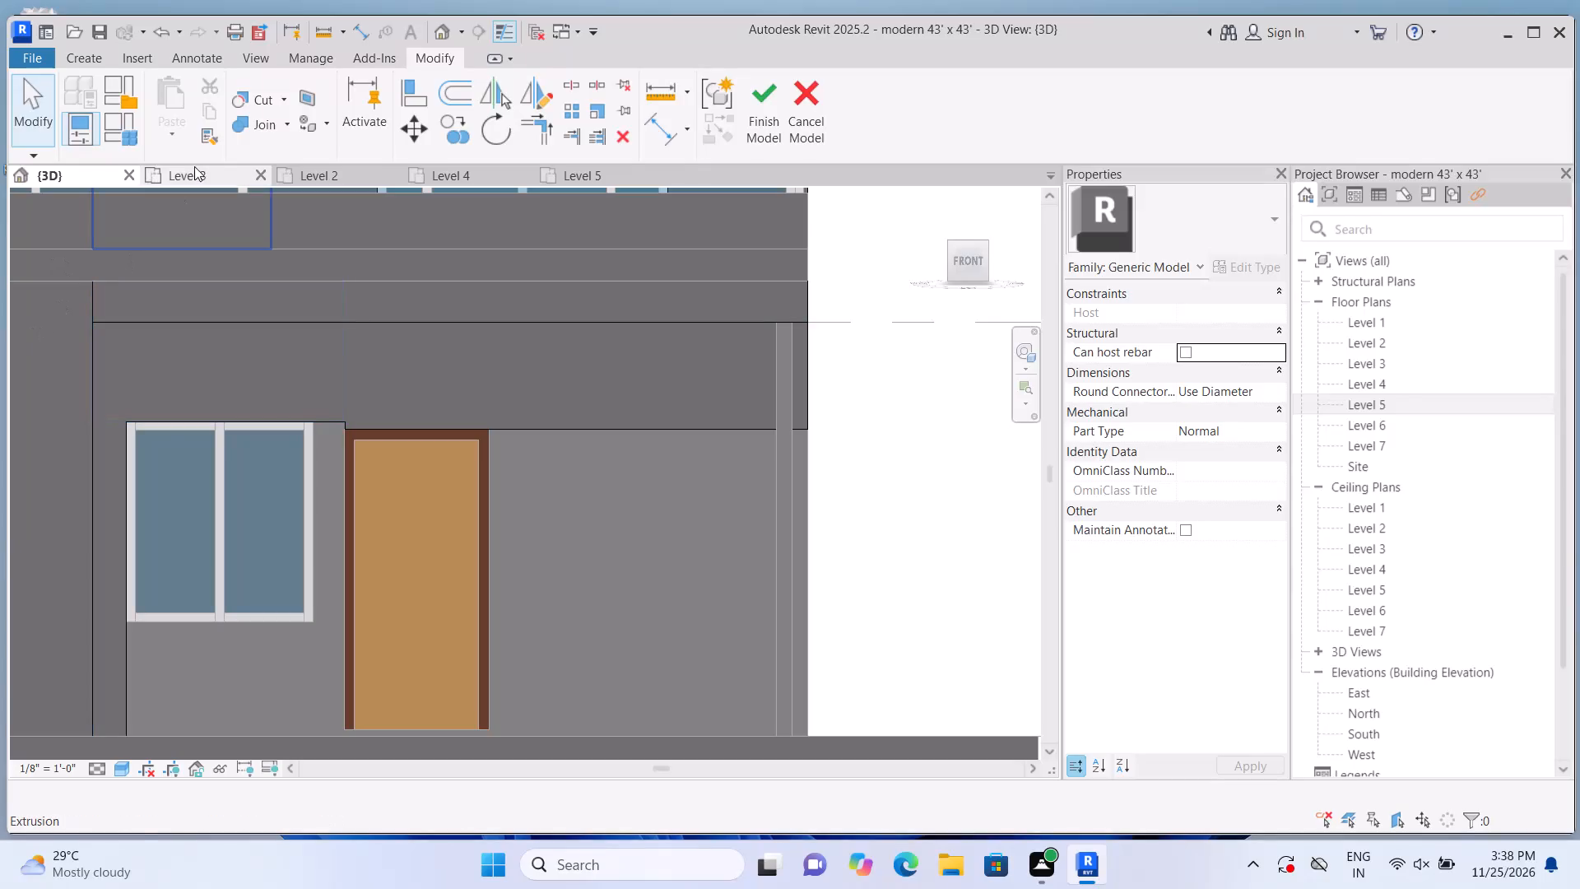
Extrude a vertical rectangular strip about 7'-7" tall, 2" deep, on the wall between the ground-floor window and the door.
click(80, 52)
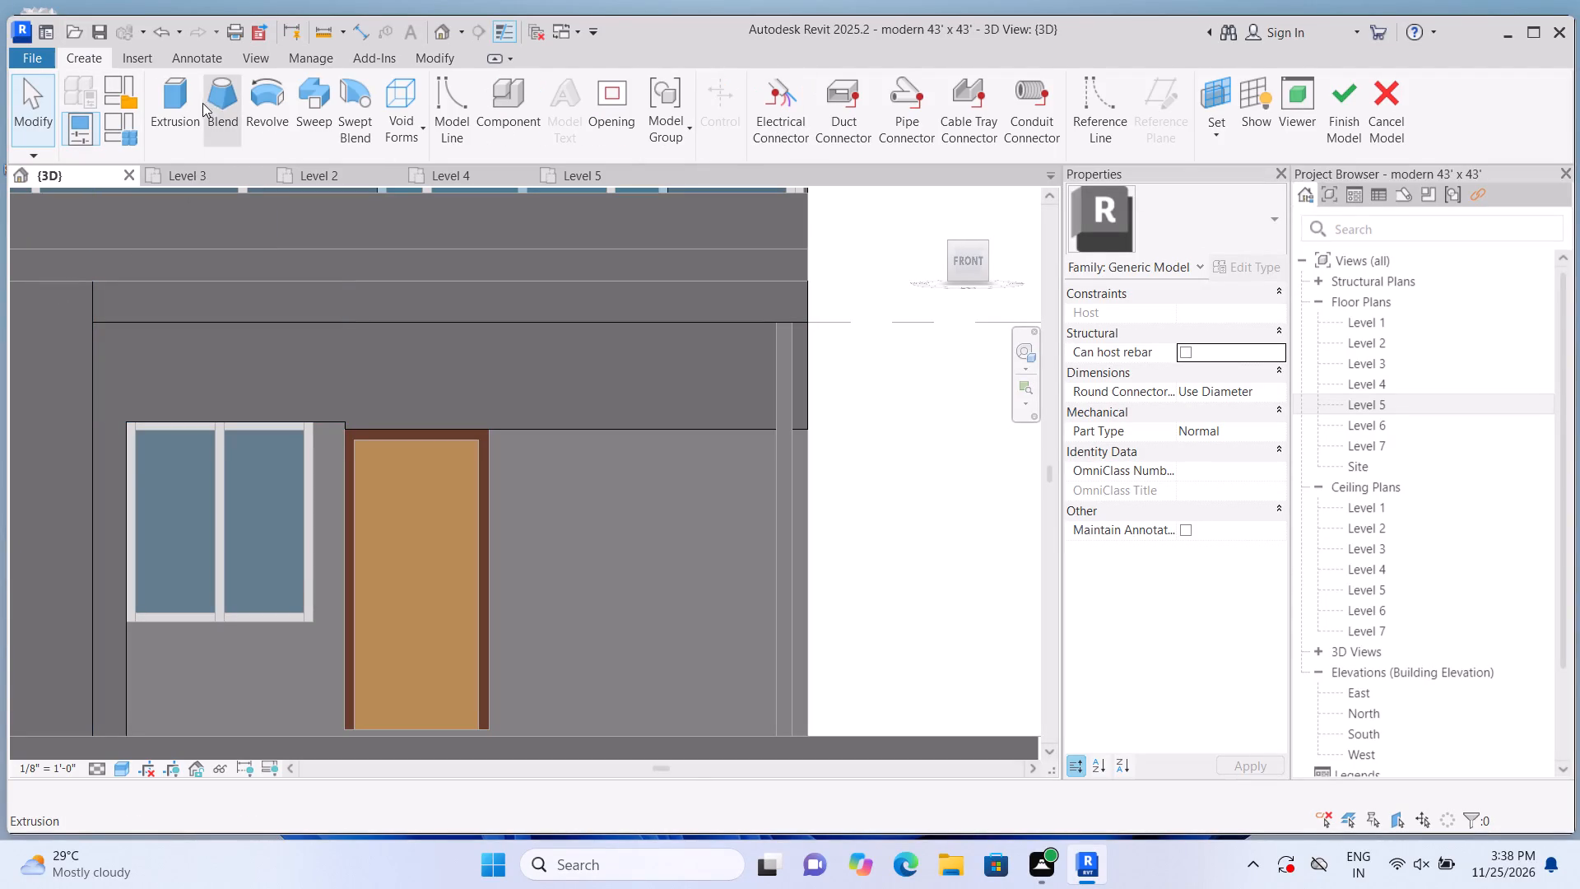
click(181, 102)
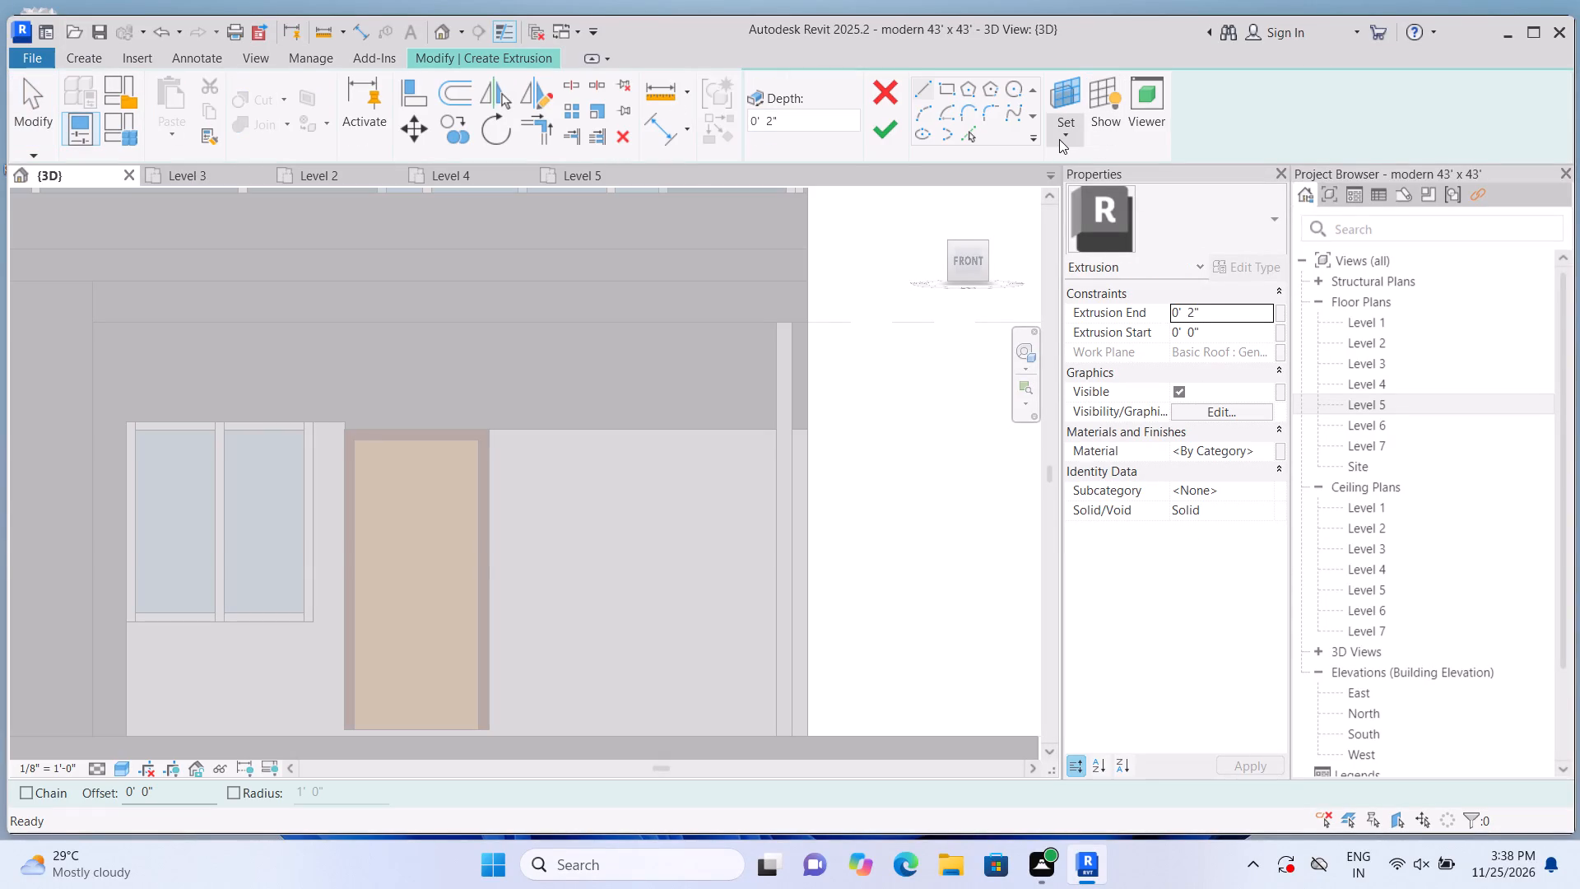
click(1059, 139)
click(1070, 225)
click(605, 501)
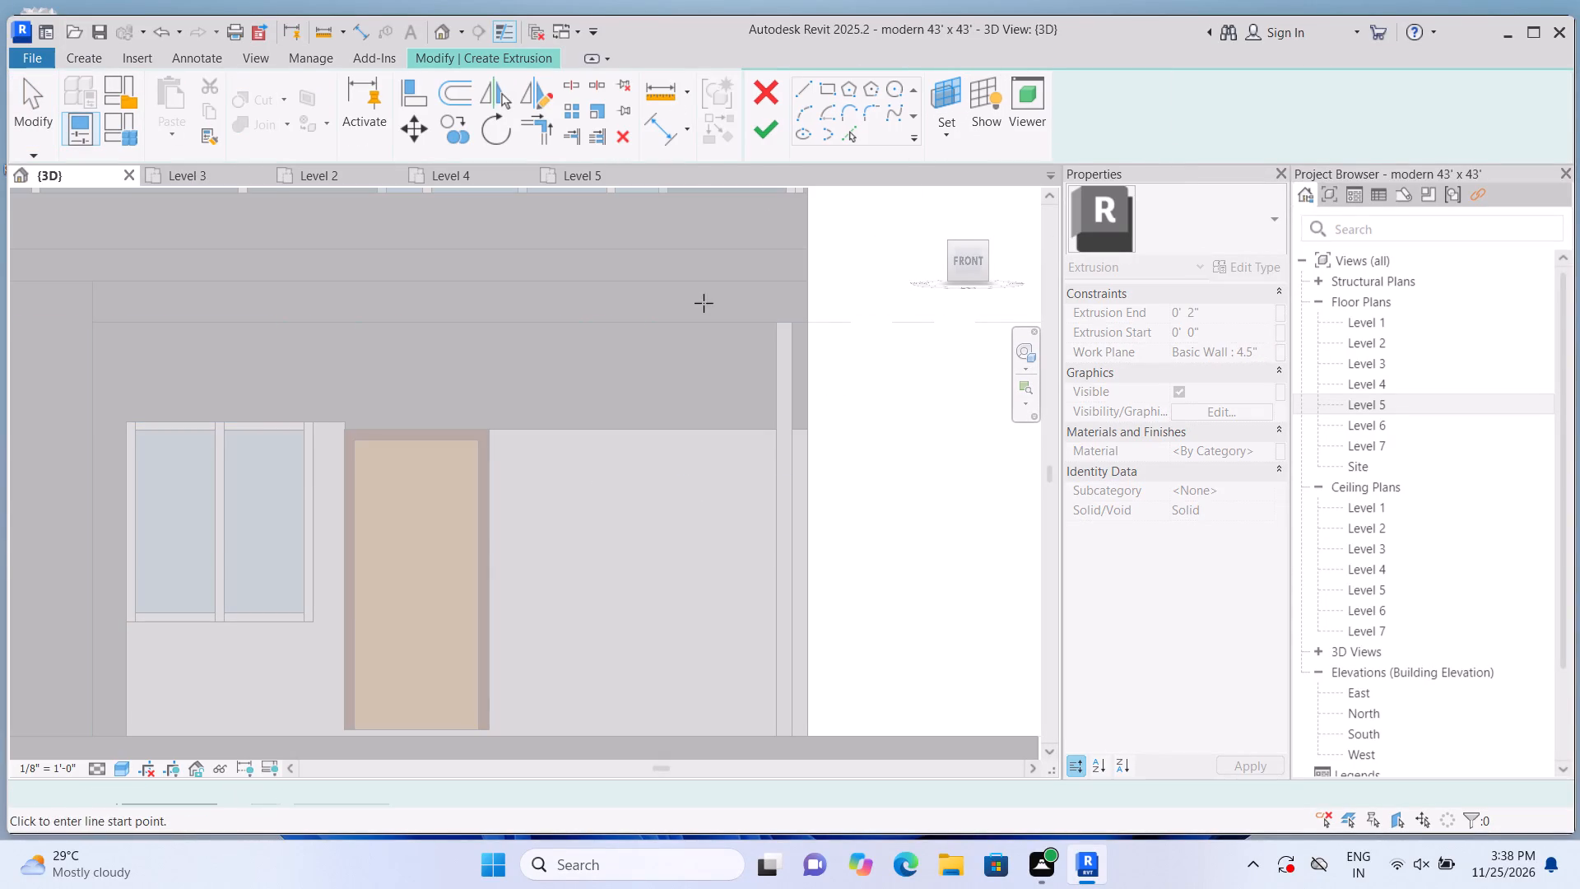
double_click(948, 94)
scroll(250, 646, up, 1)
scroll(327, 601, up, 1)
click(322, 352)
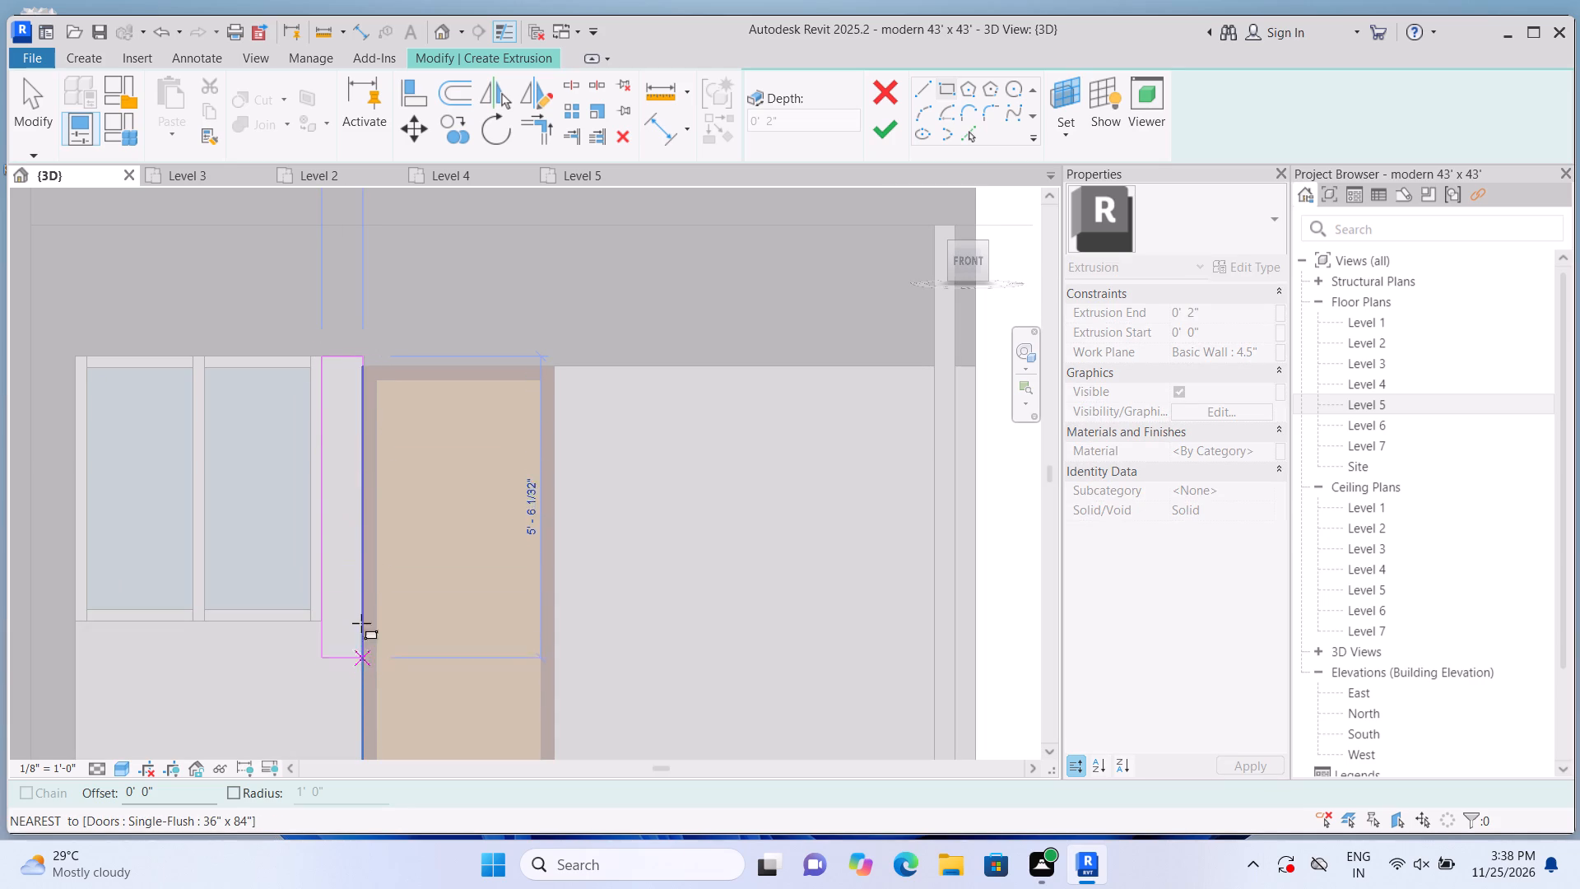
scroll(360, 471, down, 5)
scroll(346, 613, up, 7)
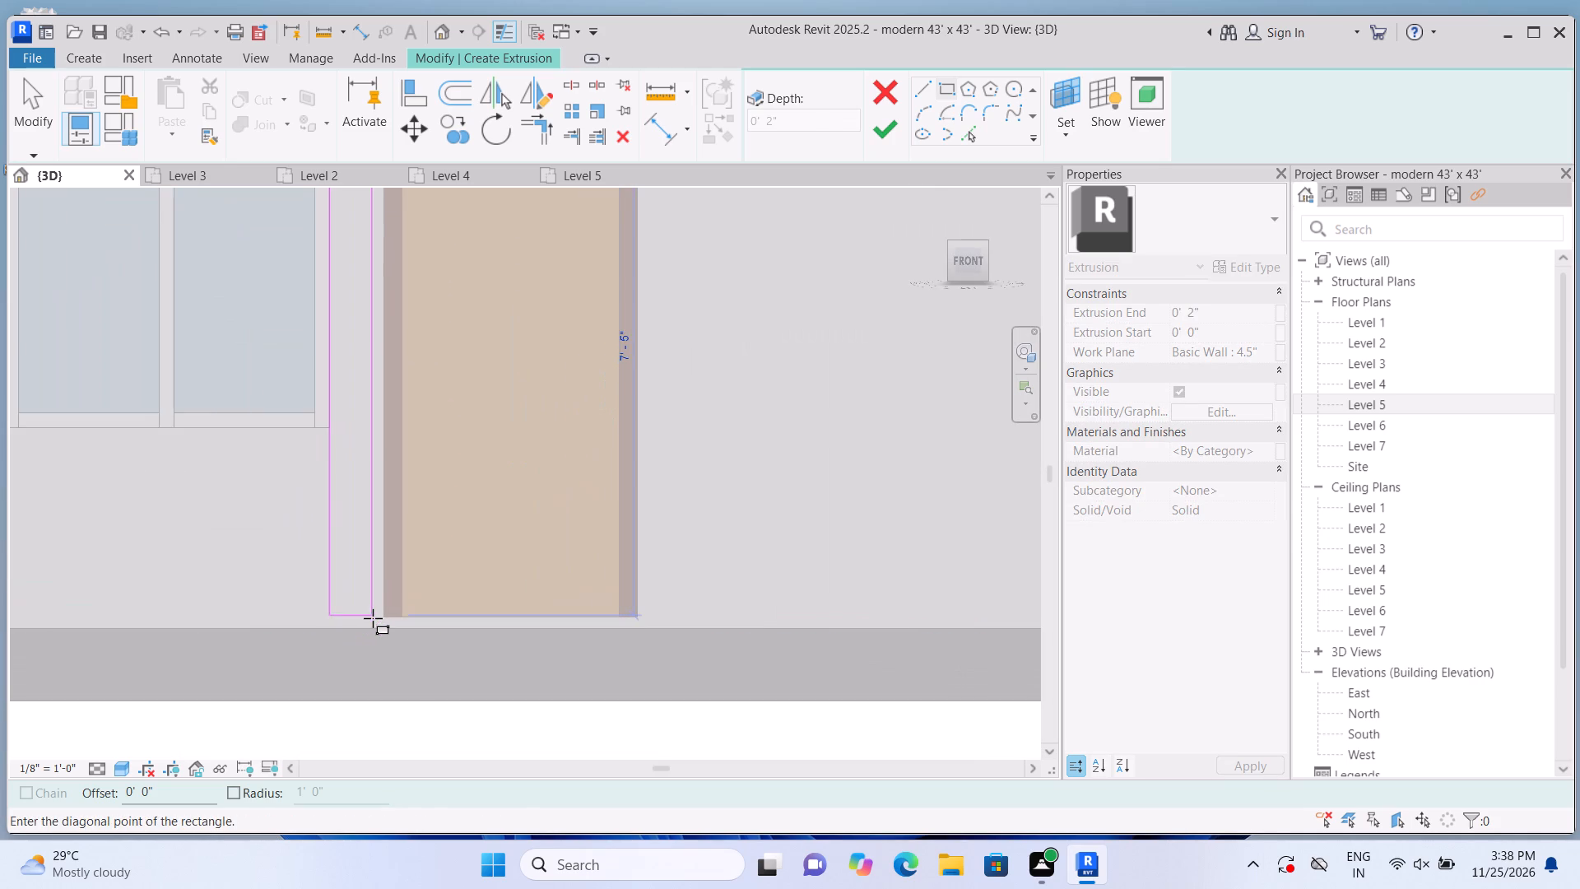
click(383, 631)
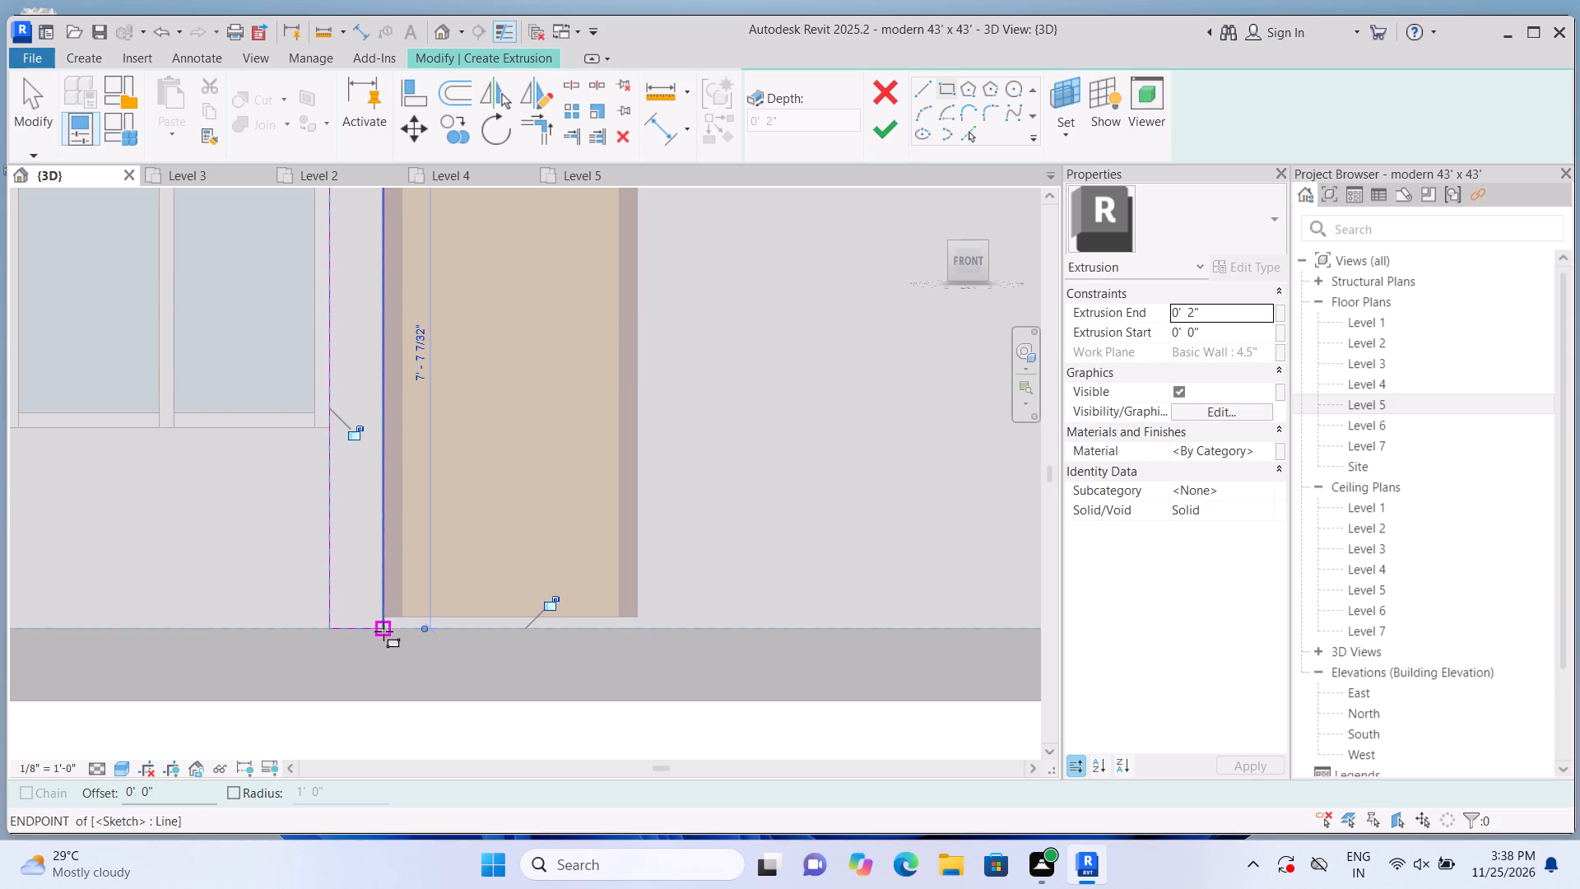
click(885, 131)
Adjust the small notch edge of the joined overhead panel at the door's upper corner to meet the new strip's edge.
scroll(732, 486, down, 3)
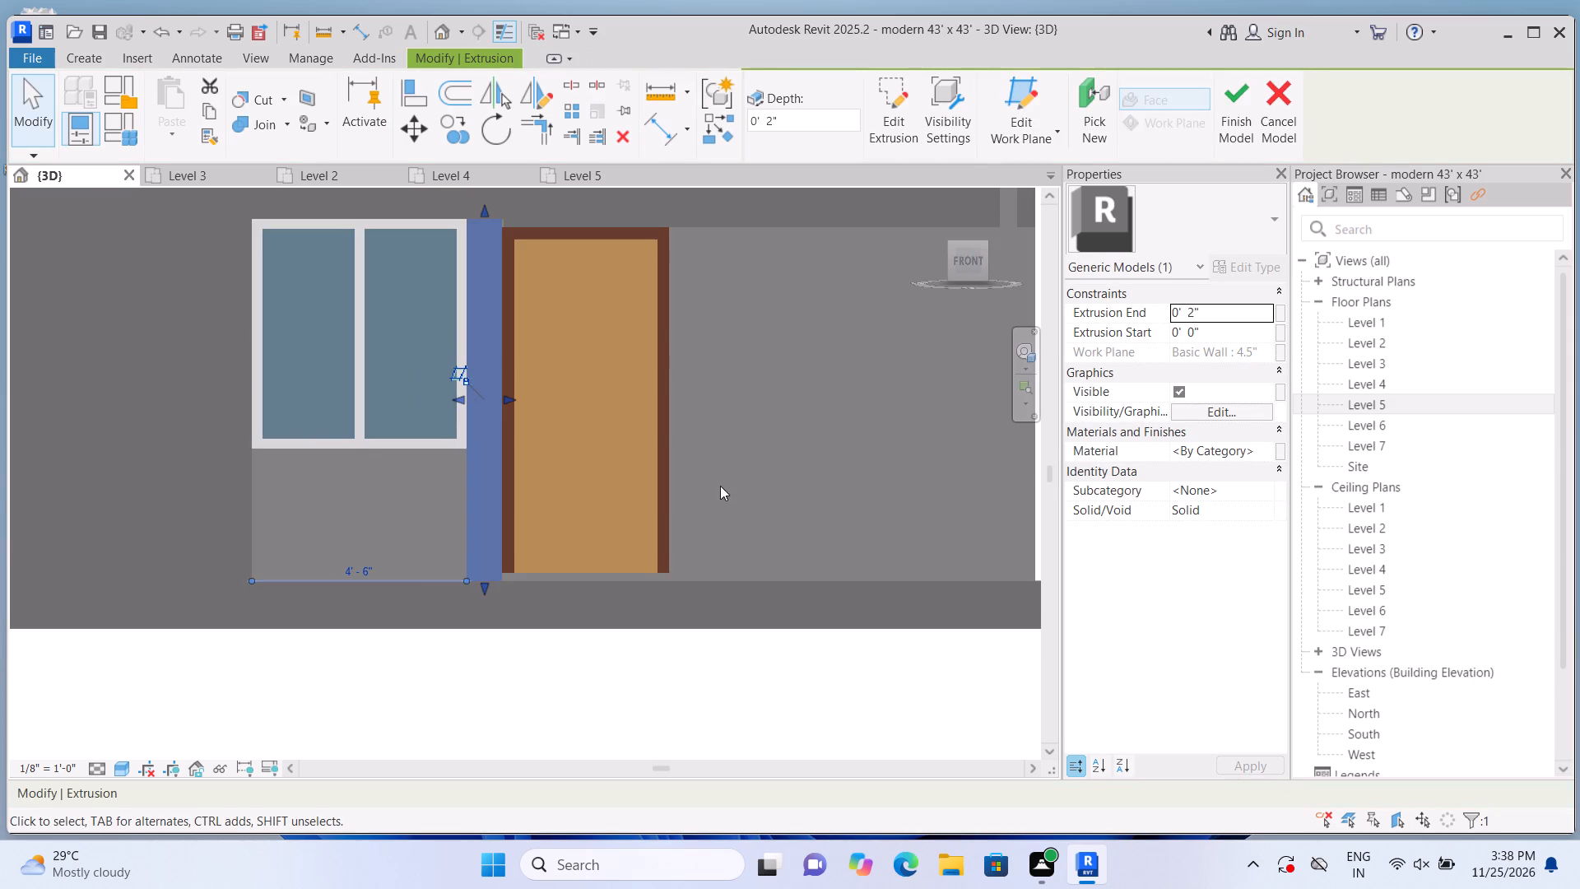
scroll(616, 379, up, 1)
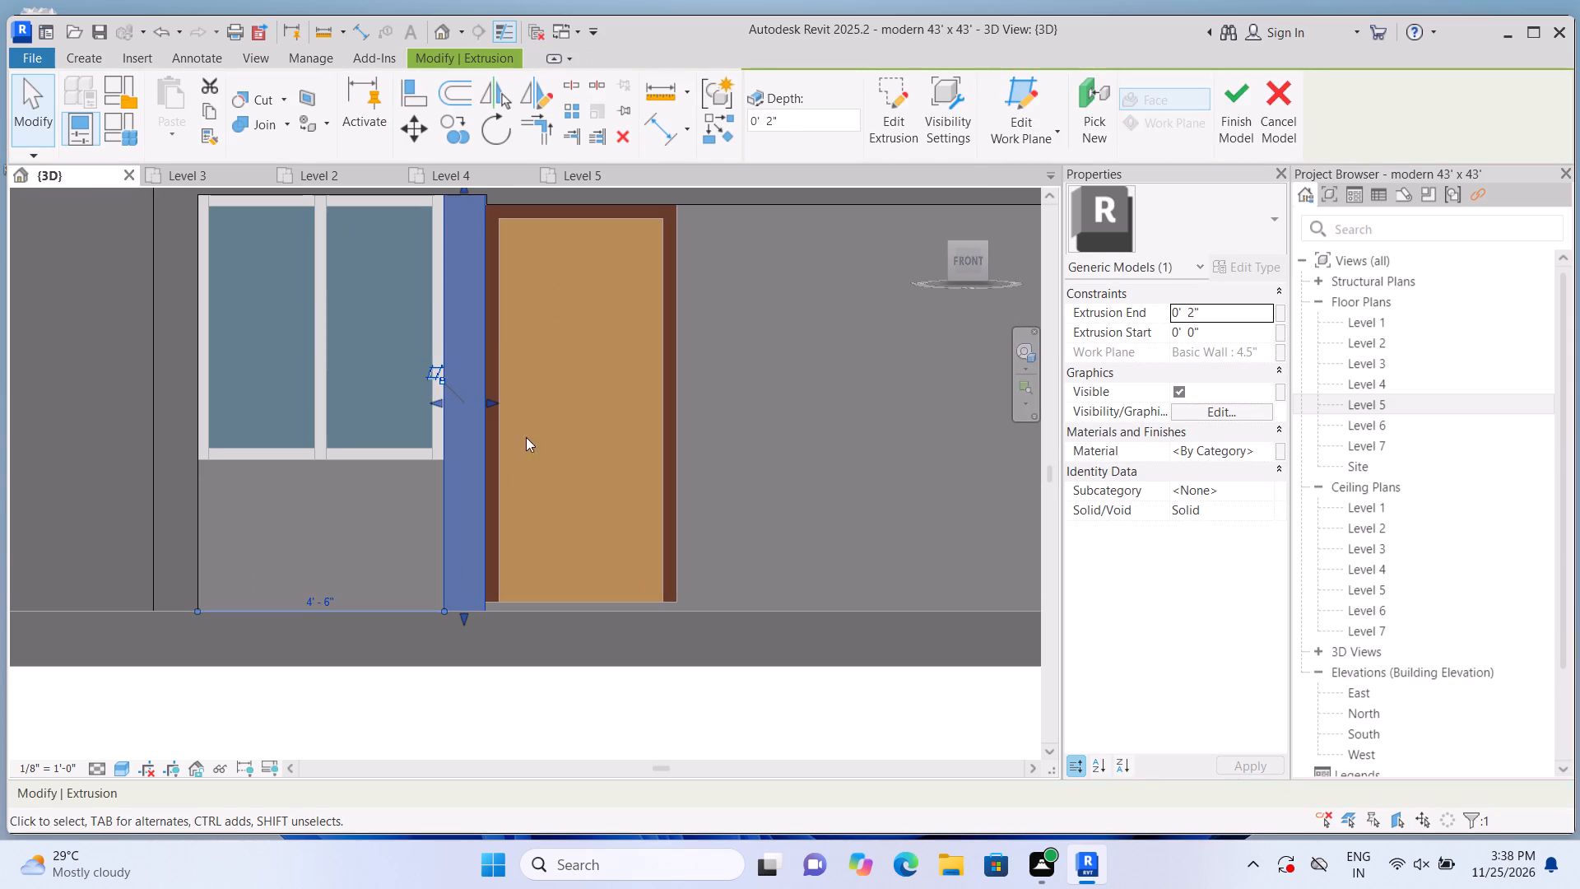
scroll(633, 453, down, 5)
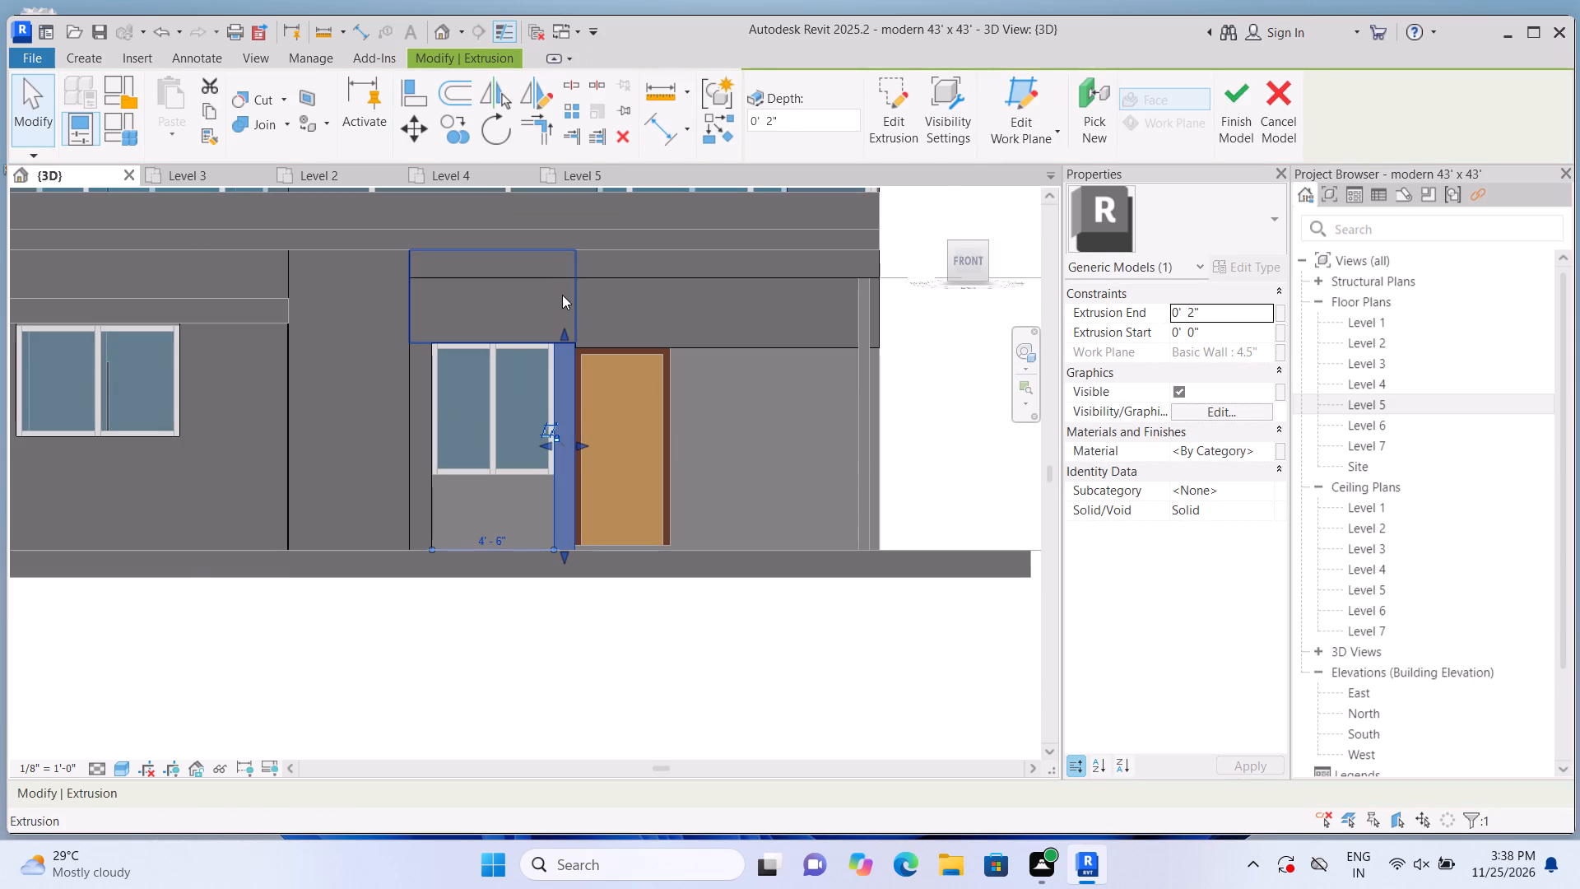
scroll(594, 342, up, 15)
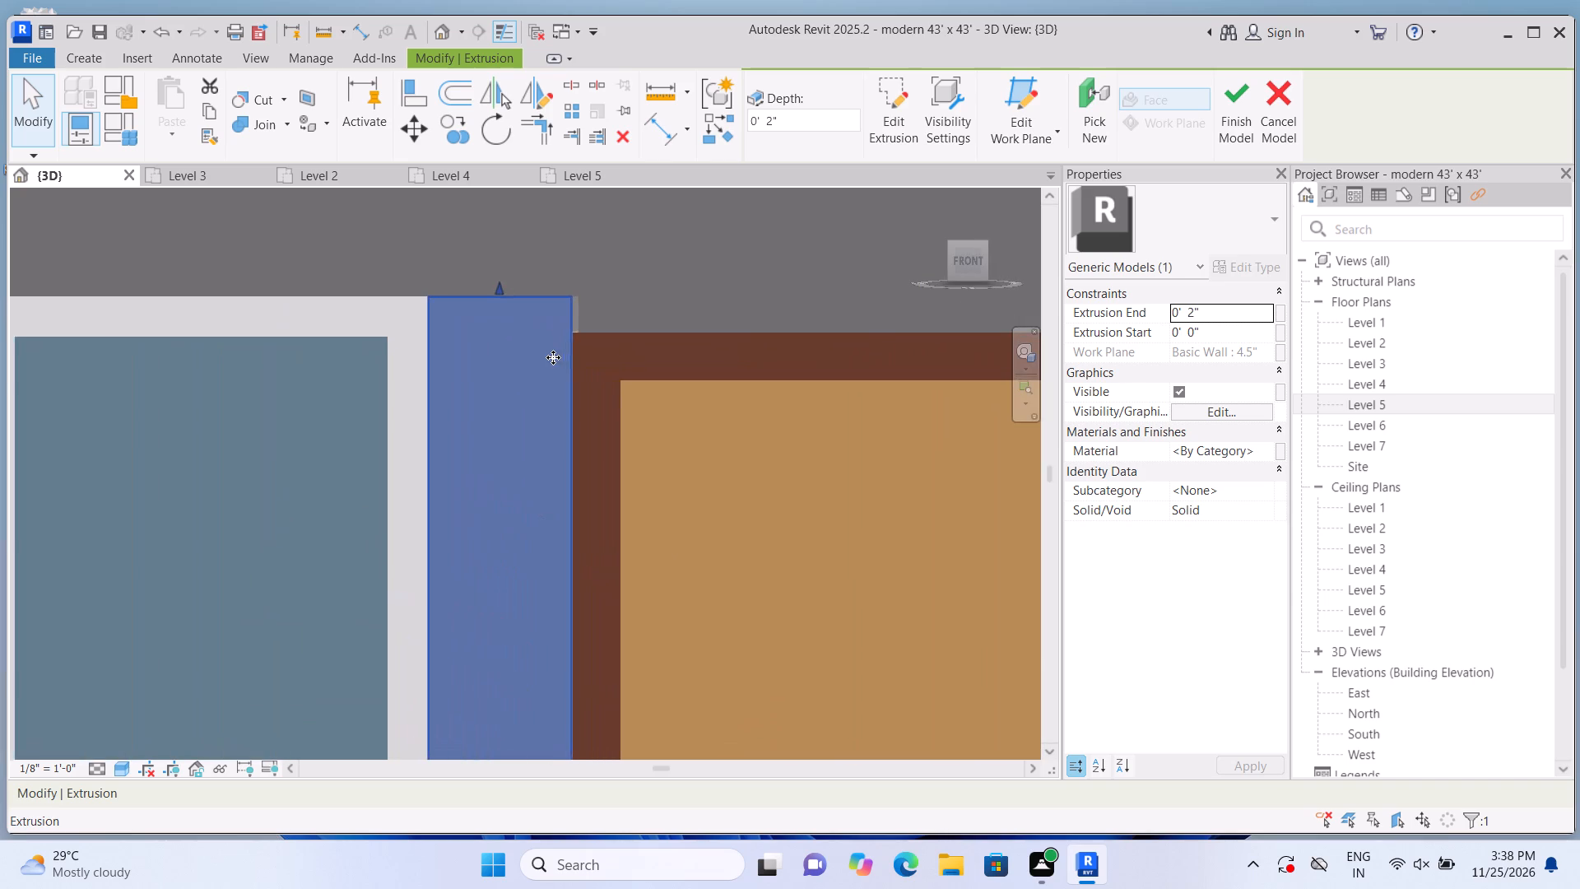
scroll(553, 357, up, 1)
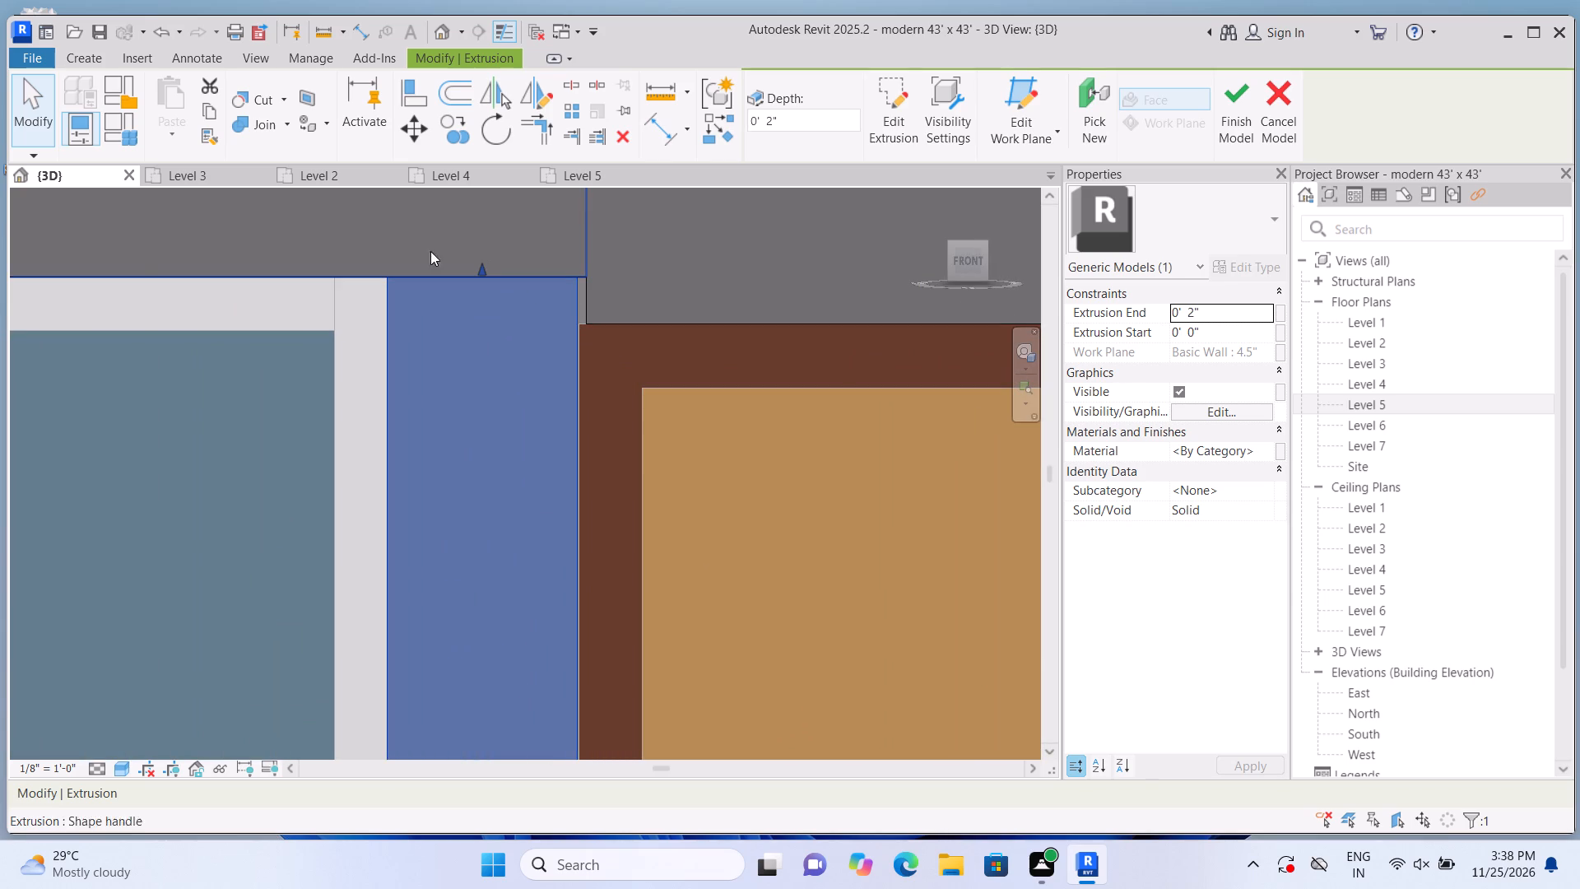
click(679, 291)
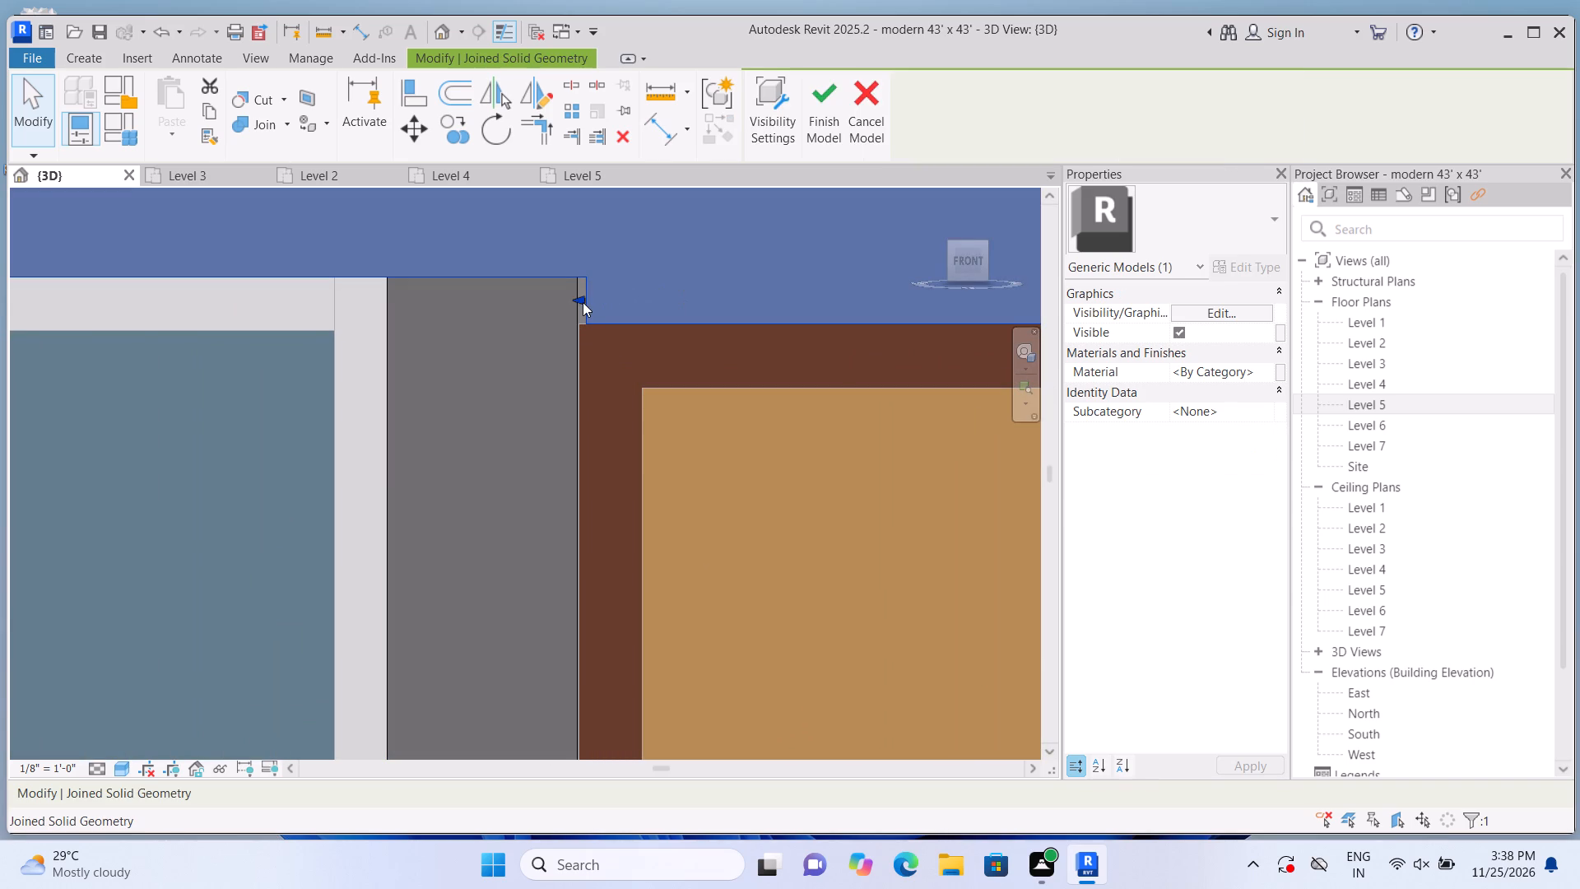
drag(579, 296, 570, 296)
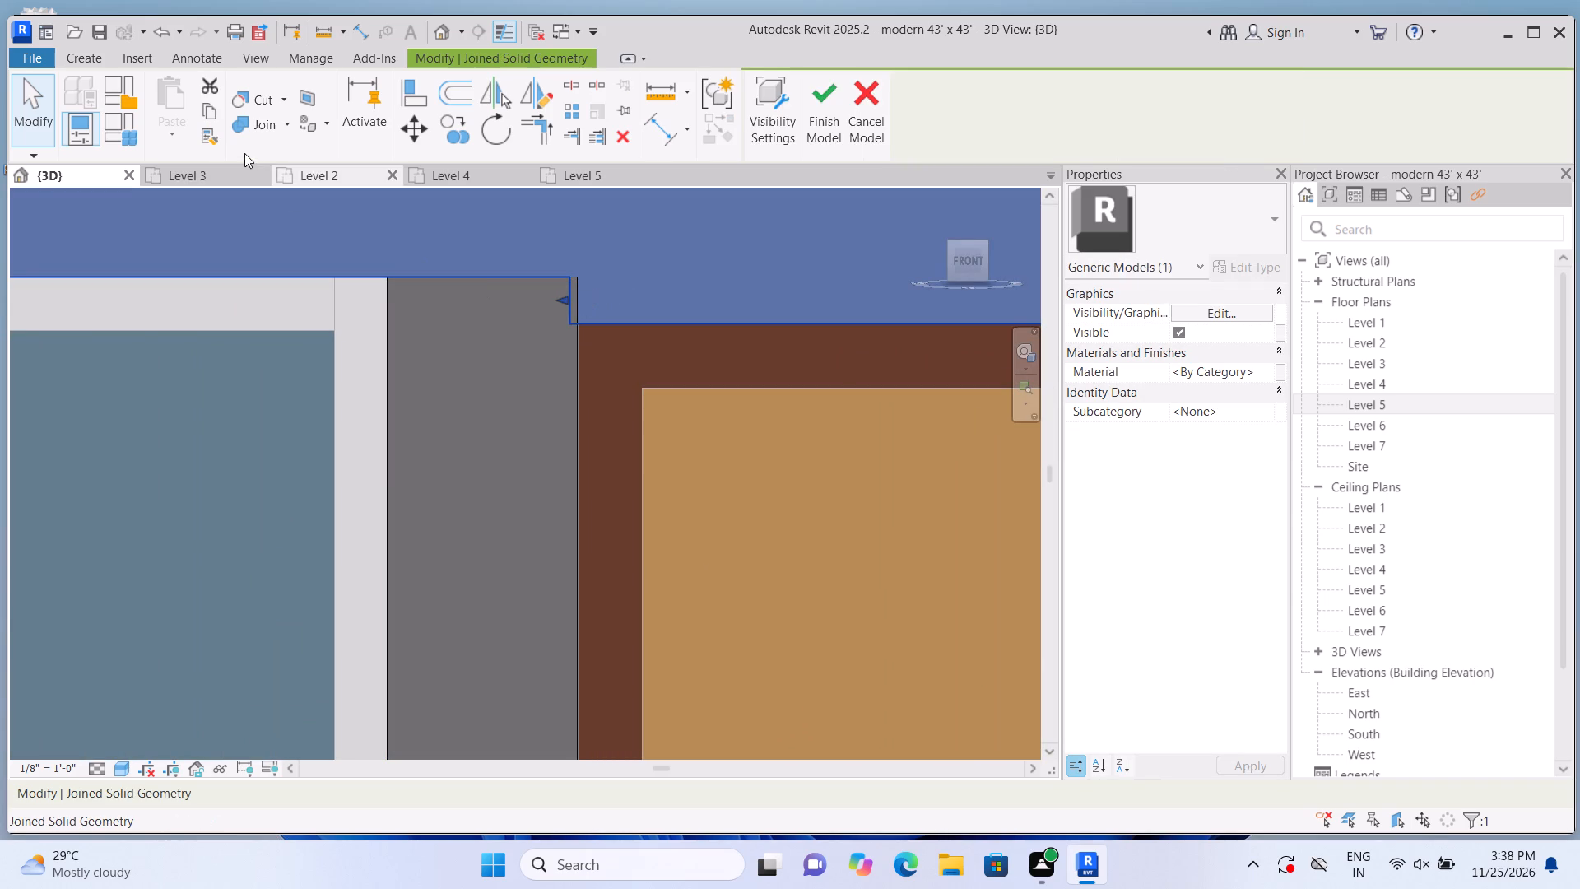
Join the geometry of the vertical strip between window and door with the joined panel above.
click(287, 120)
click(297, 147)
click(425, 326)
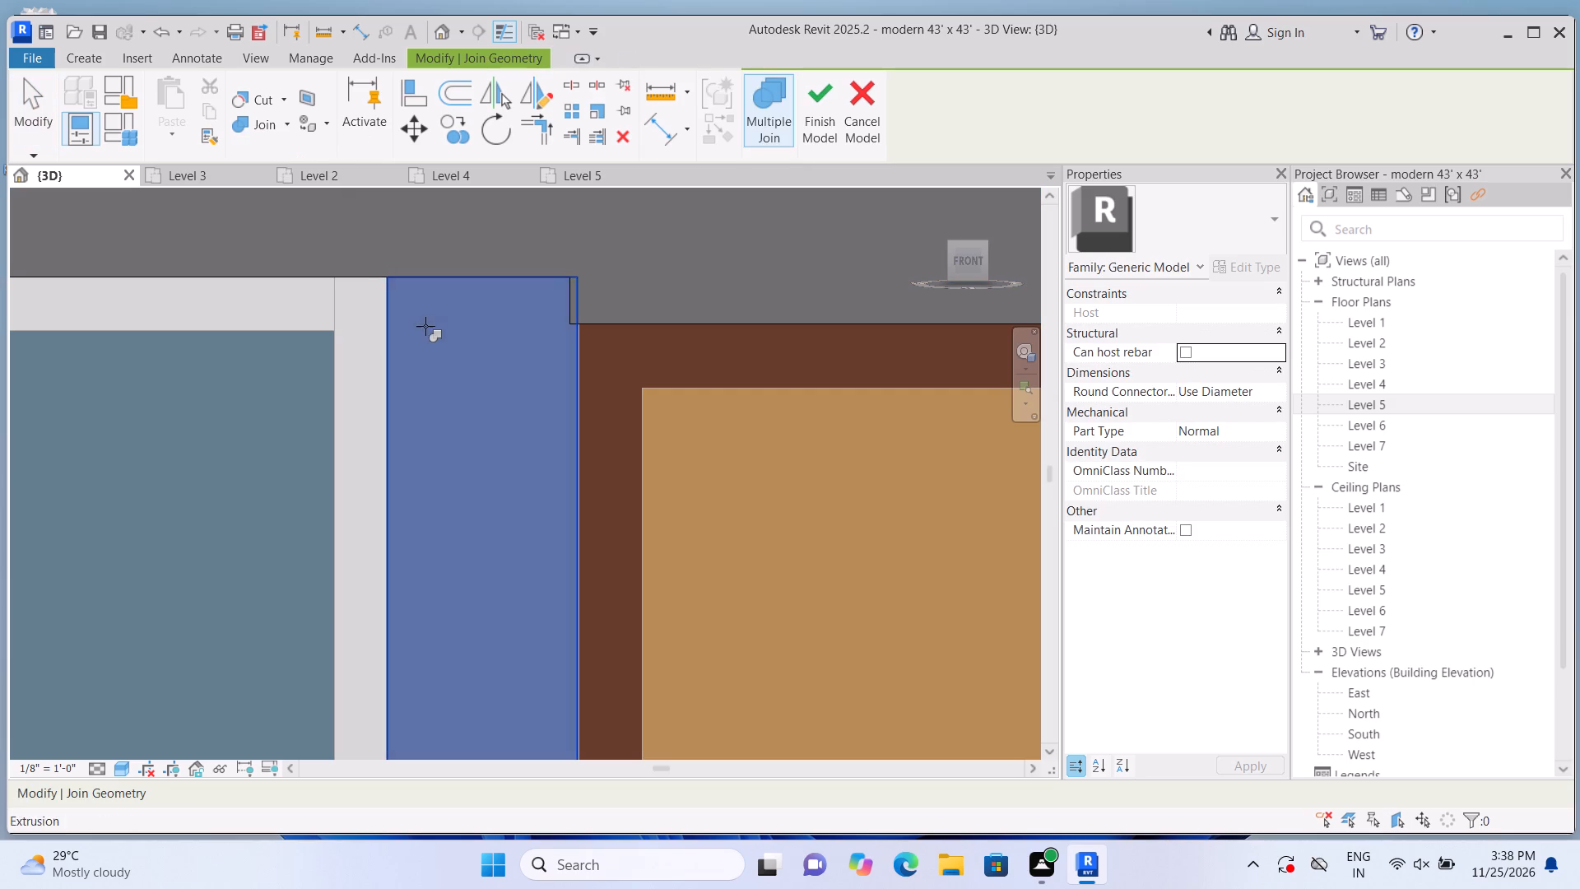
click(546, 253)
scroll(505, 308, down, 14)
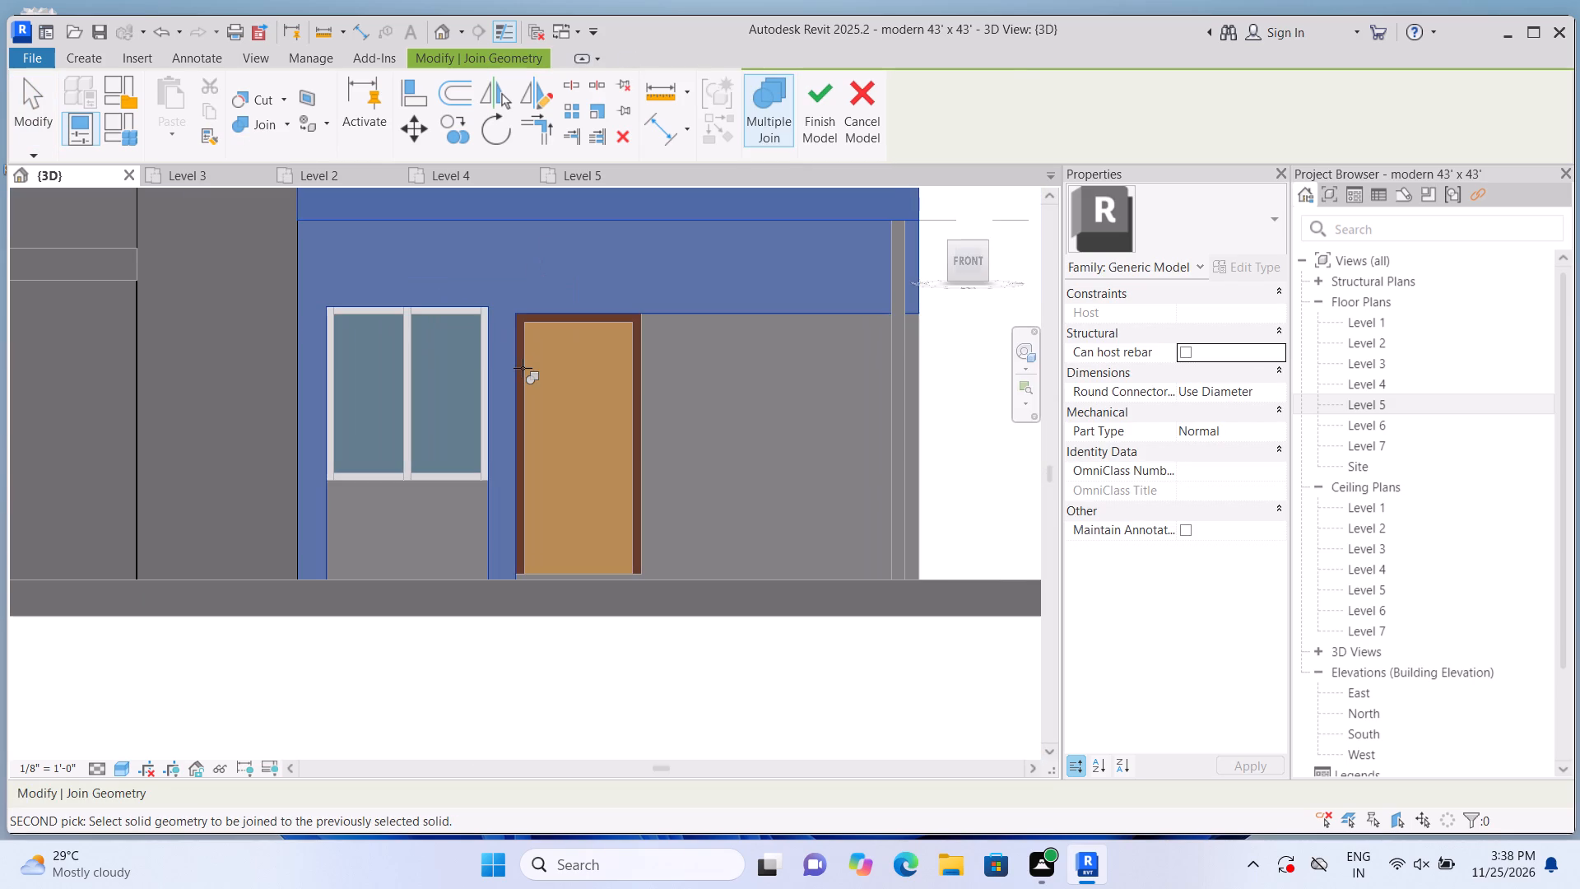
key(Escape)
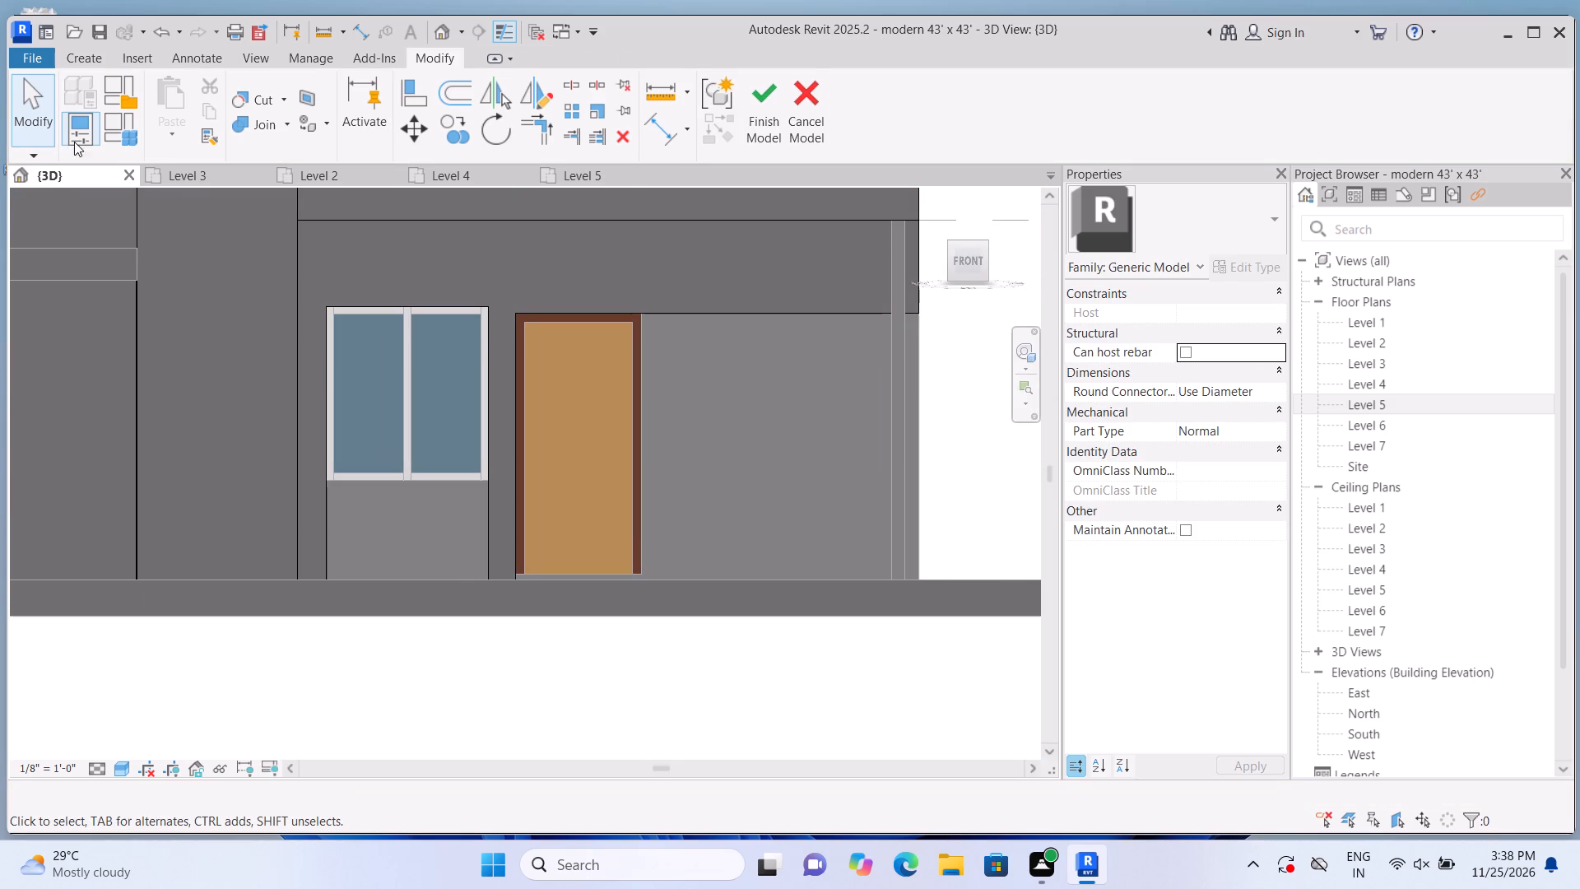
Extrude a rectangular panel about 4'-6" by 2'-9", 2" deep, on the wall below the ground-floor window.
click(87, 58)
click(172, 113)
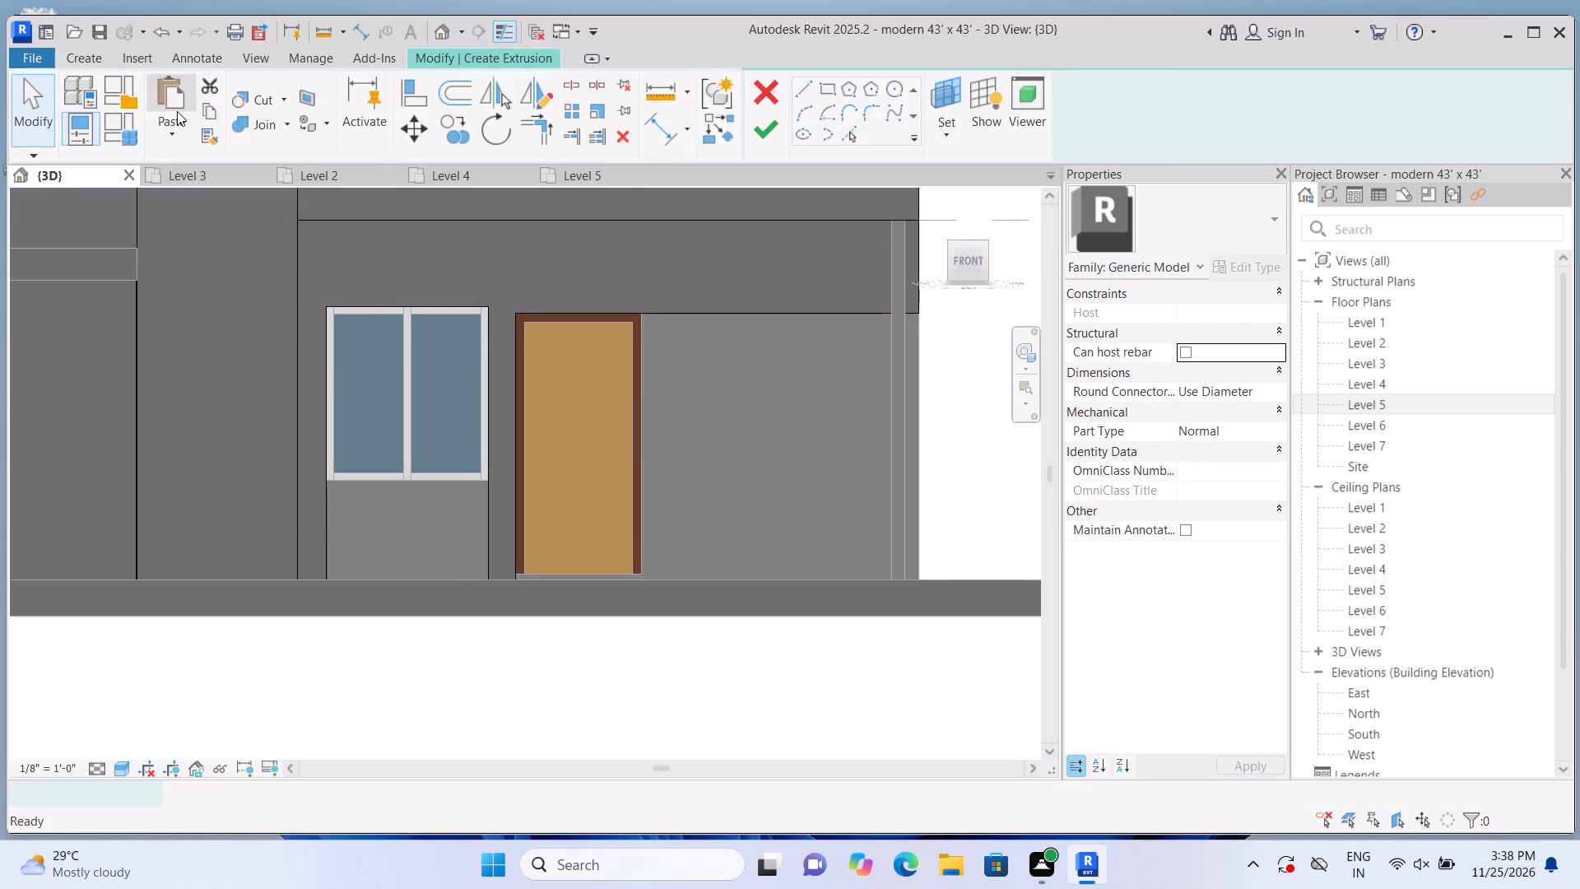
click(1077, 133)
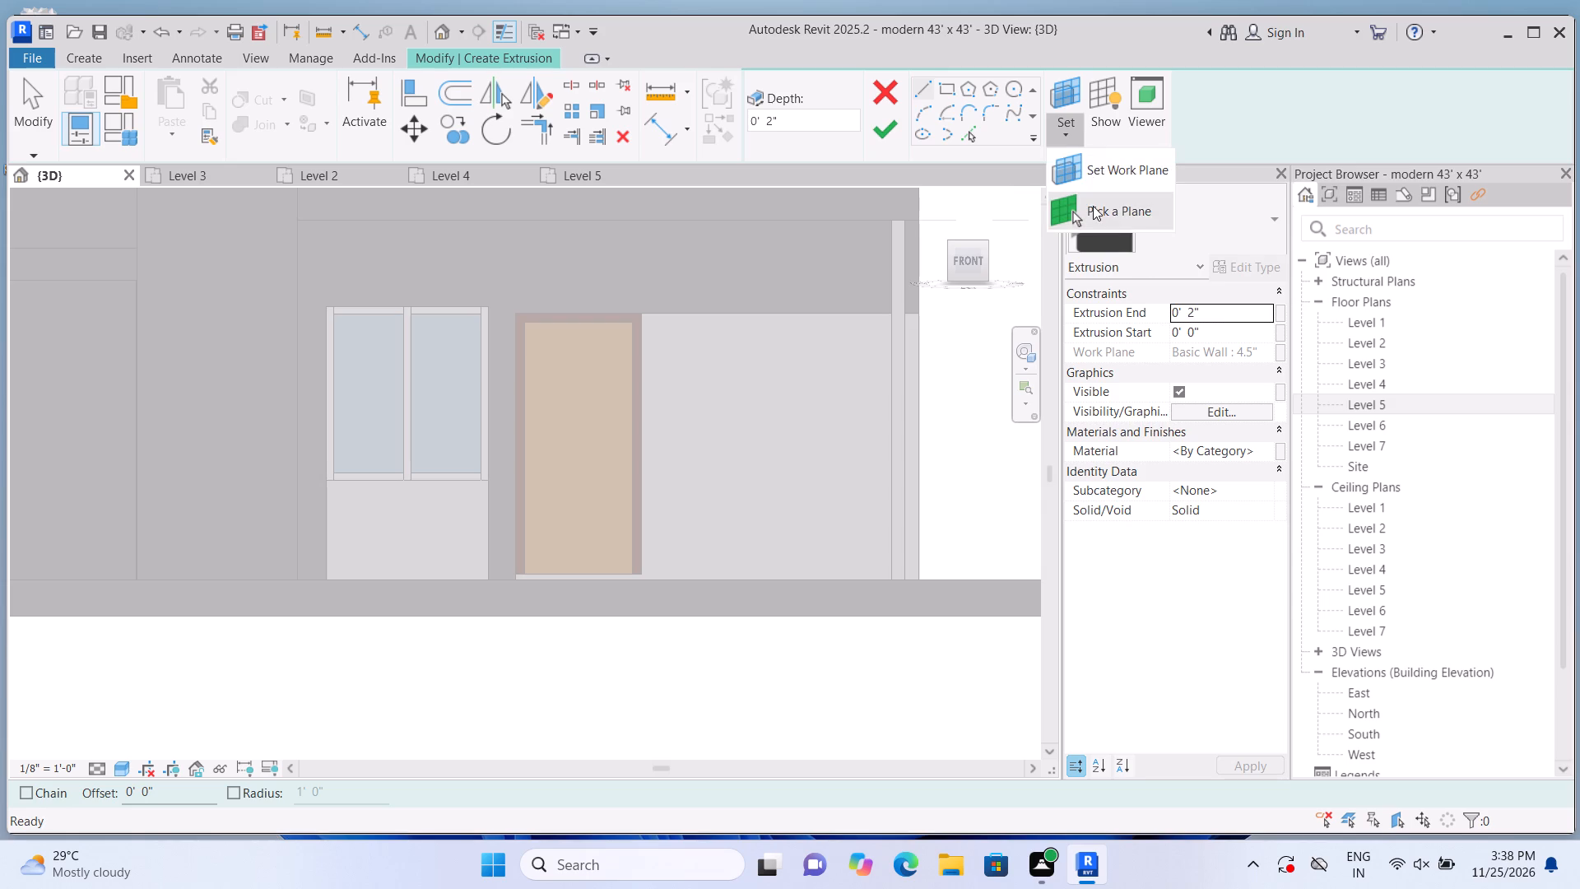
click(1093, 206)
double_click(765, 447)
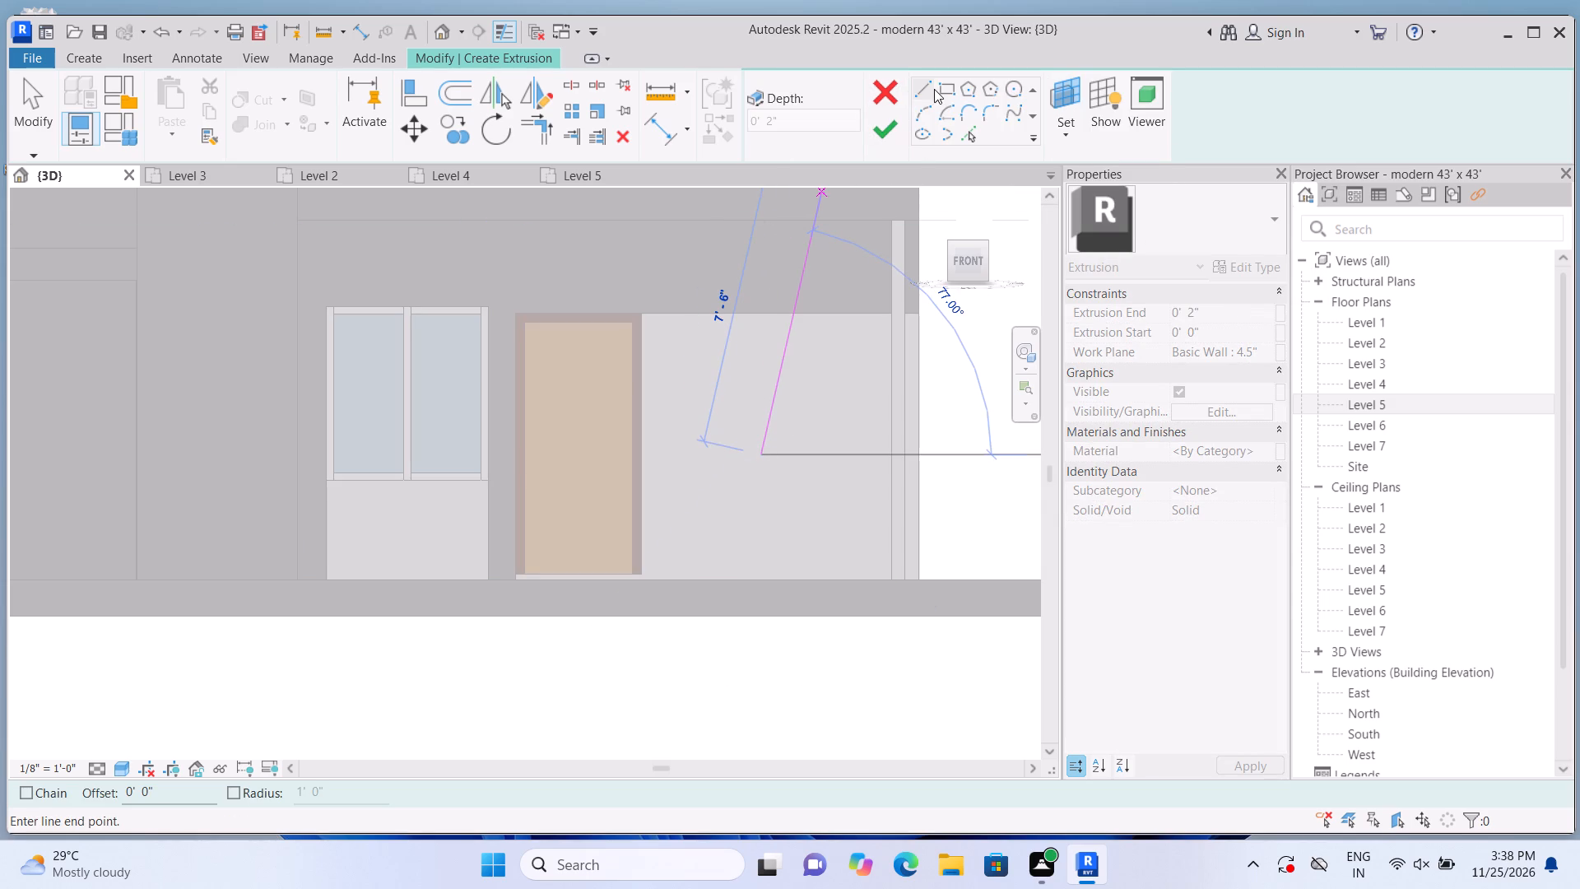
click(958, 80)
double_click(954, 81)
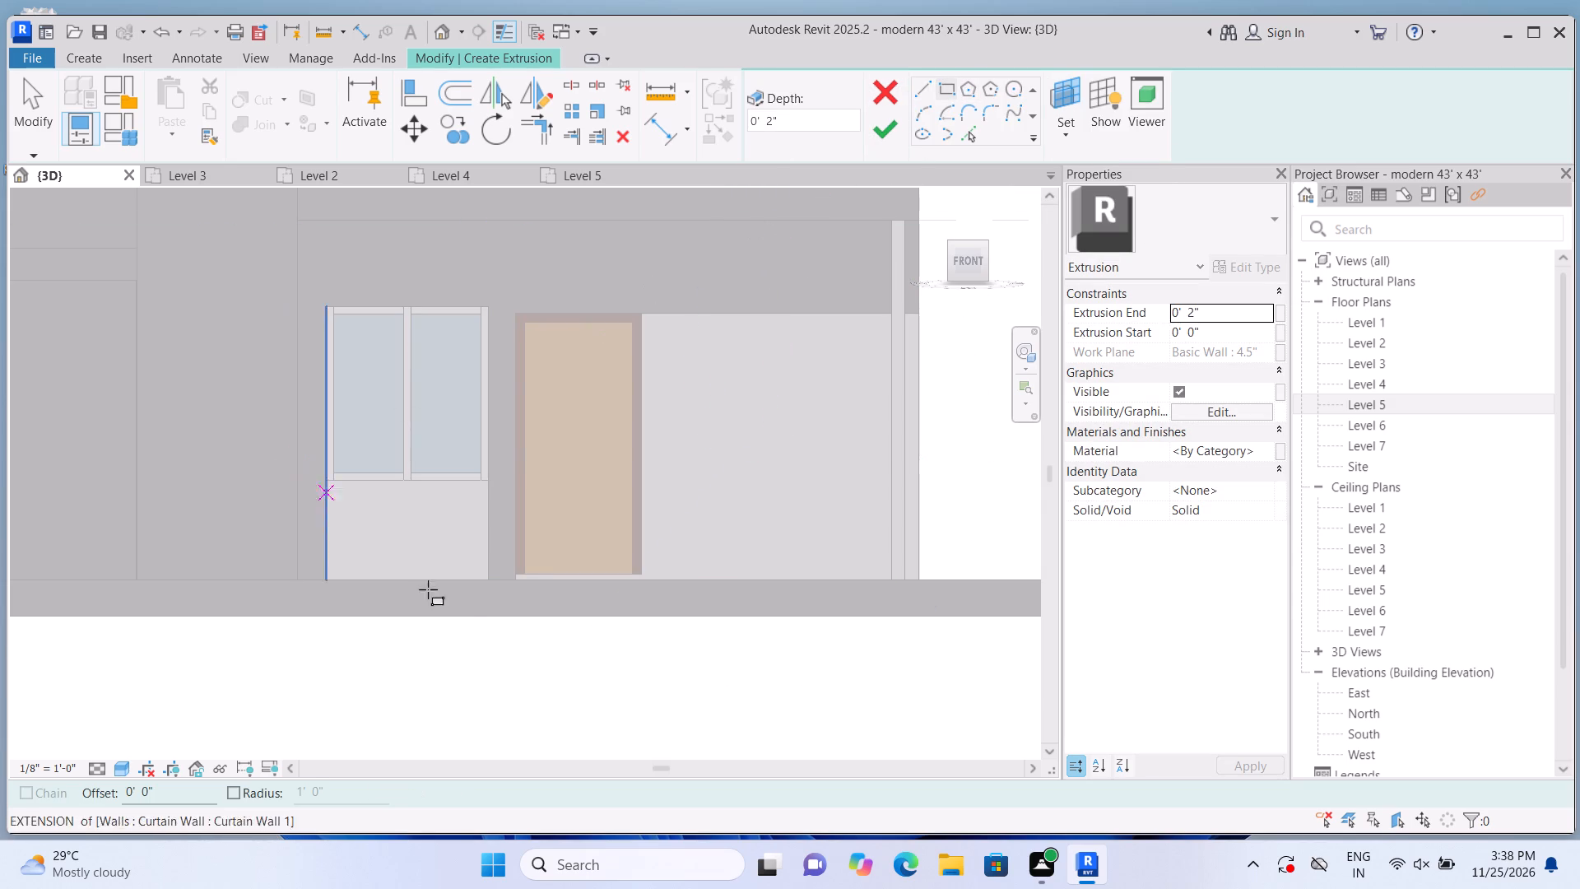
scroll(502, 638, up, 2)
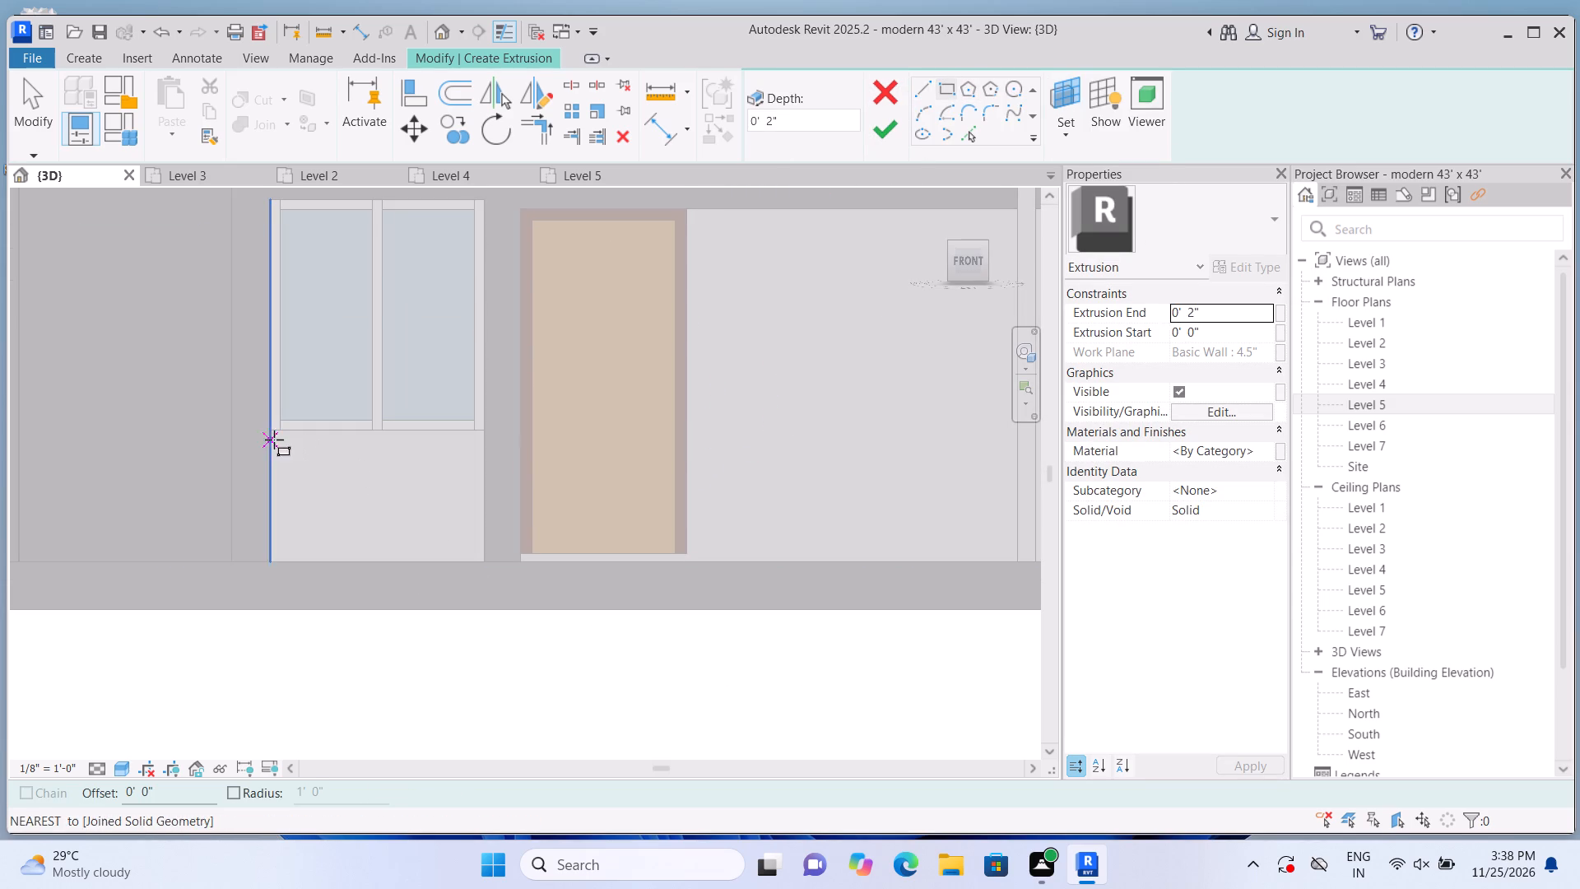
click(270, 438)
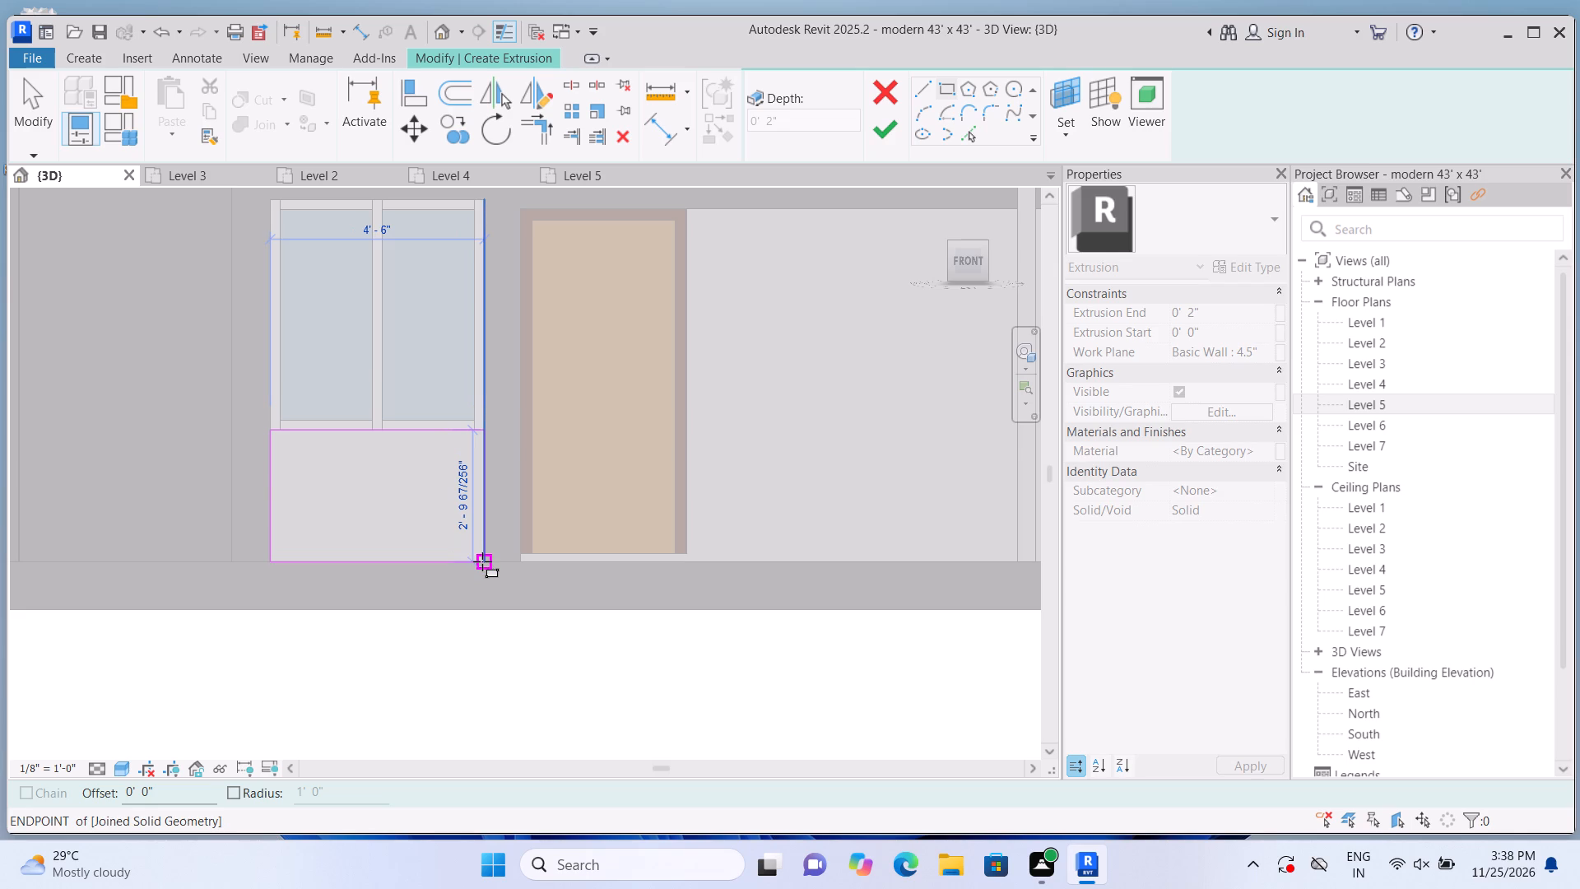
click(482, 561)
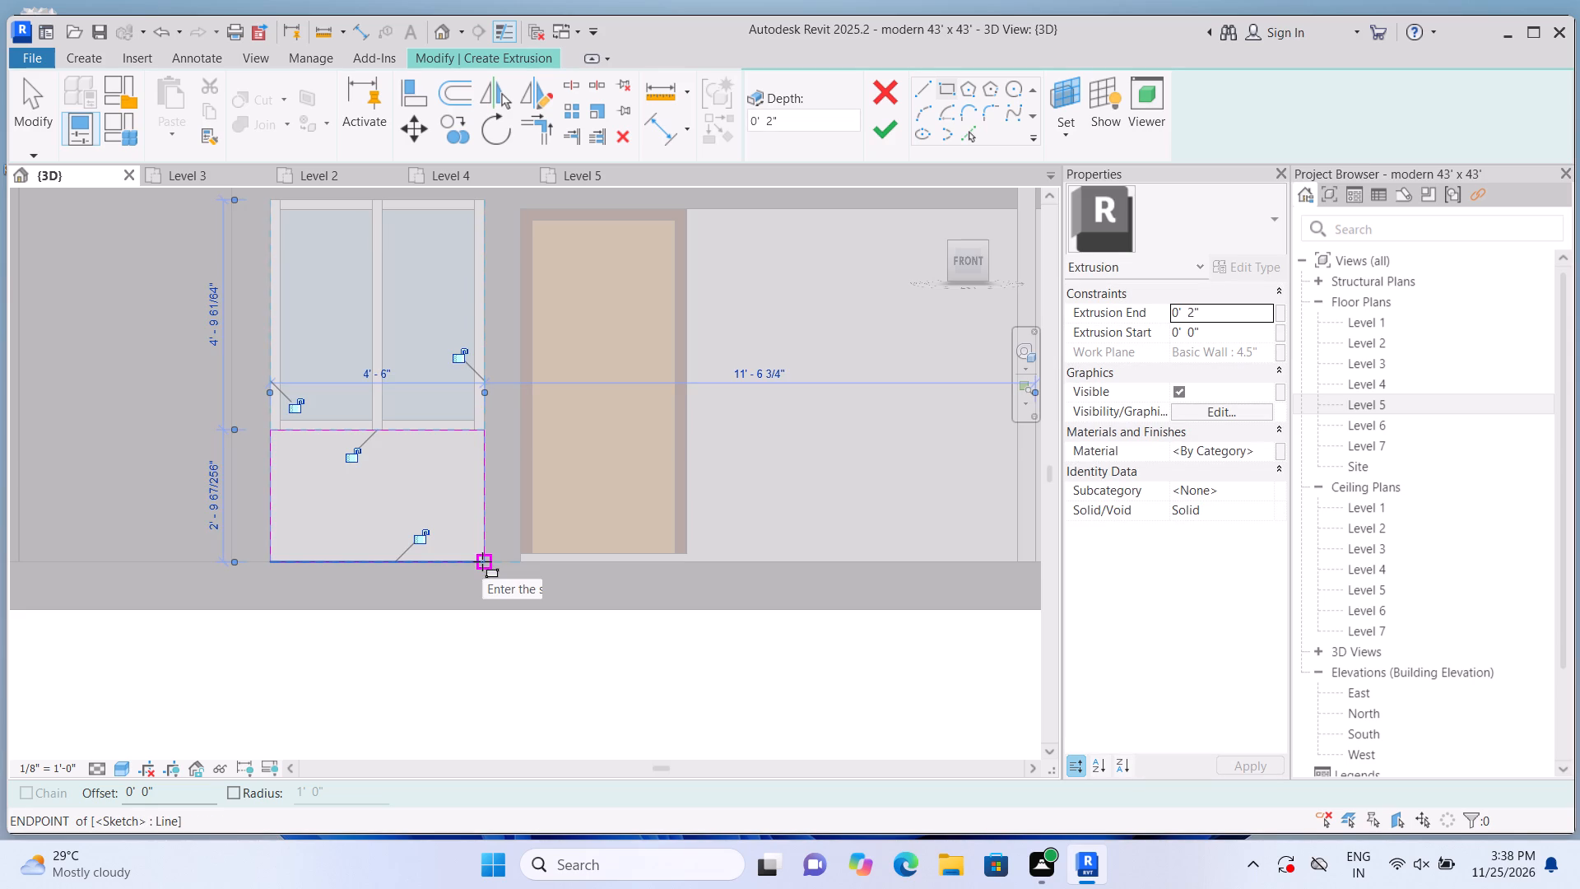
click(879, 136)
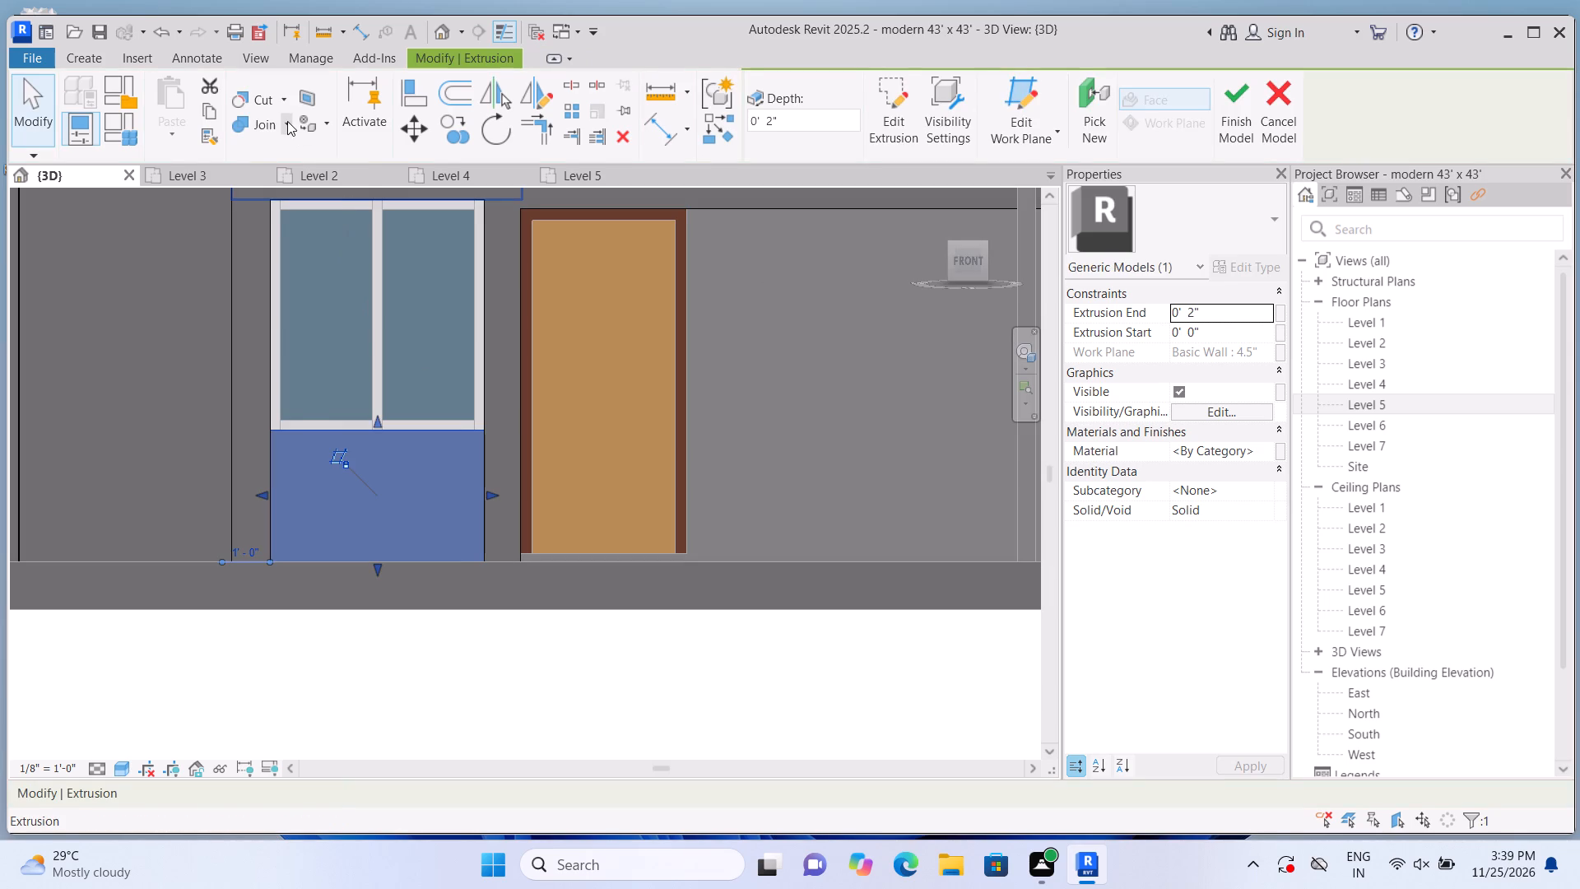
Join the geometry of the panel below the window with the surrounding joined cladding.
click(287, 121)
click(290, 156)
click(358, 491)
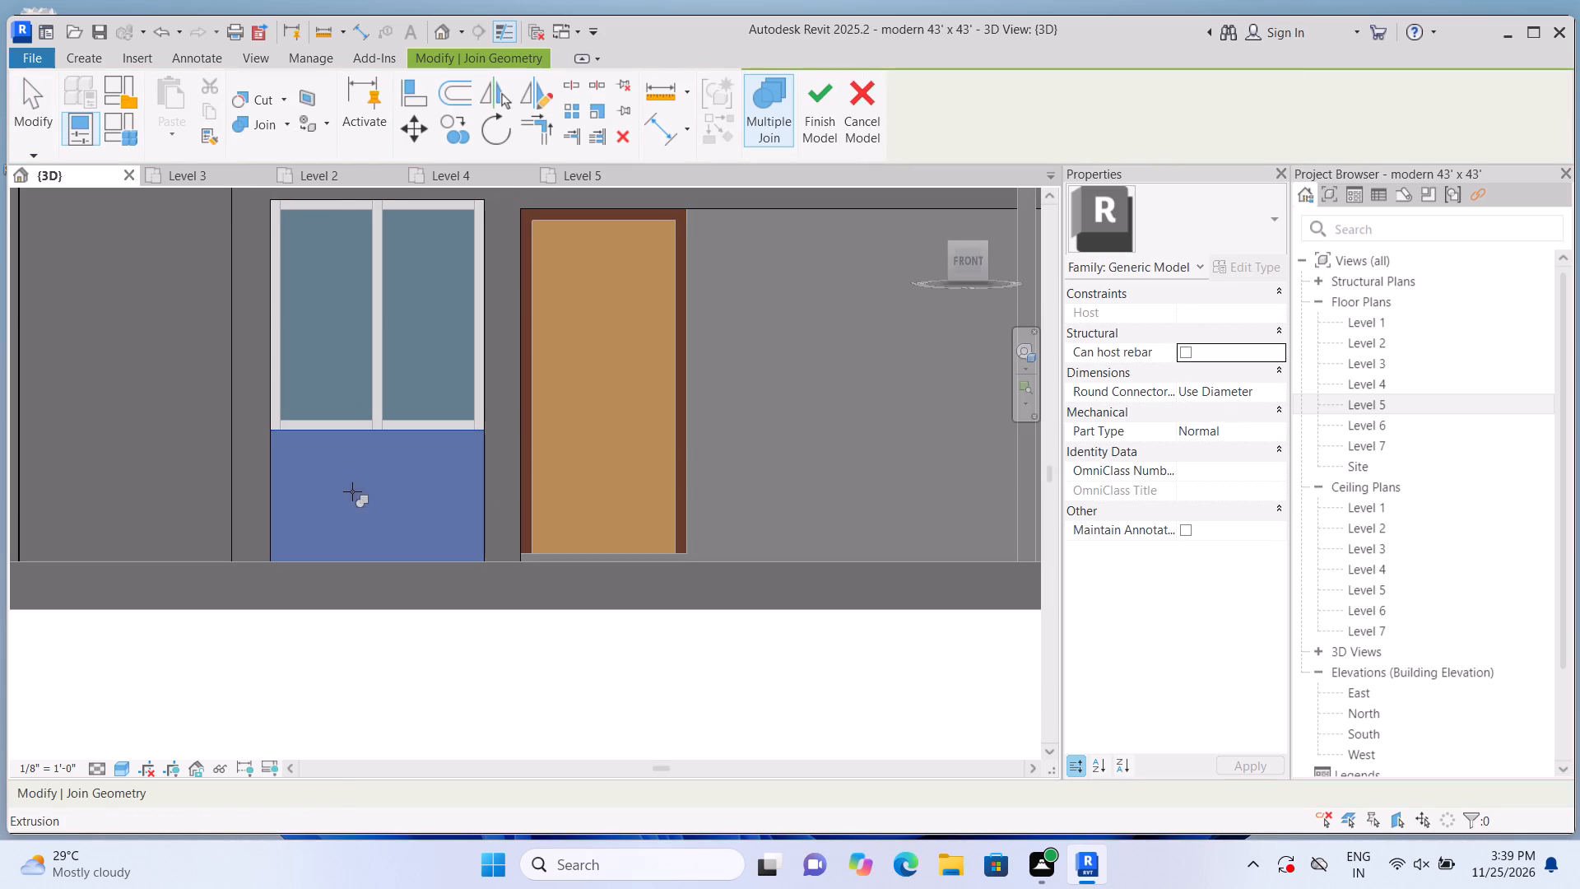
click(499, 506)
scroll(458, 542, down, 2)
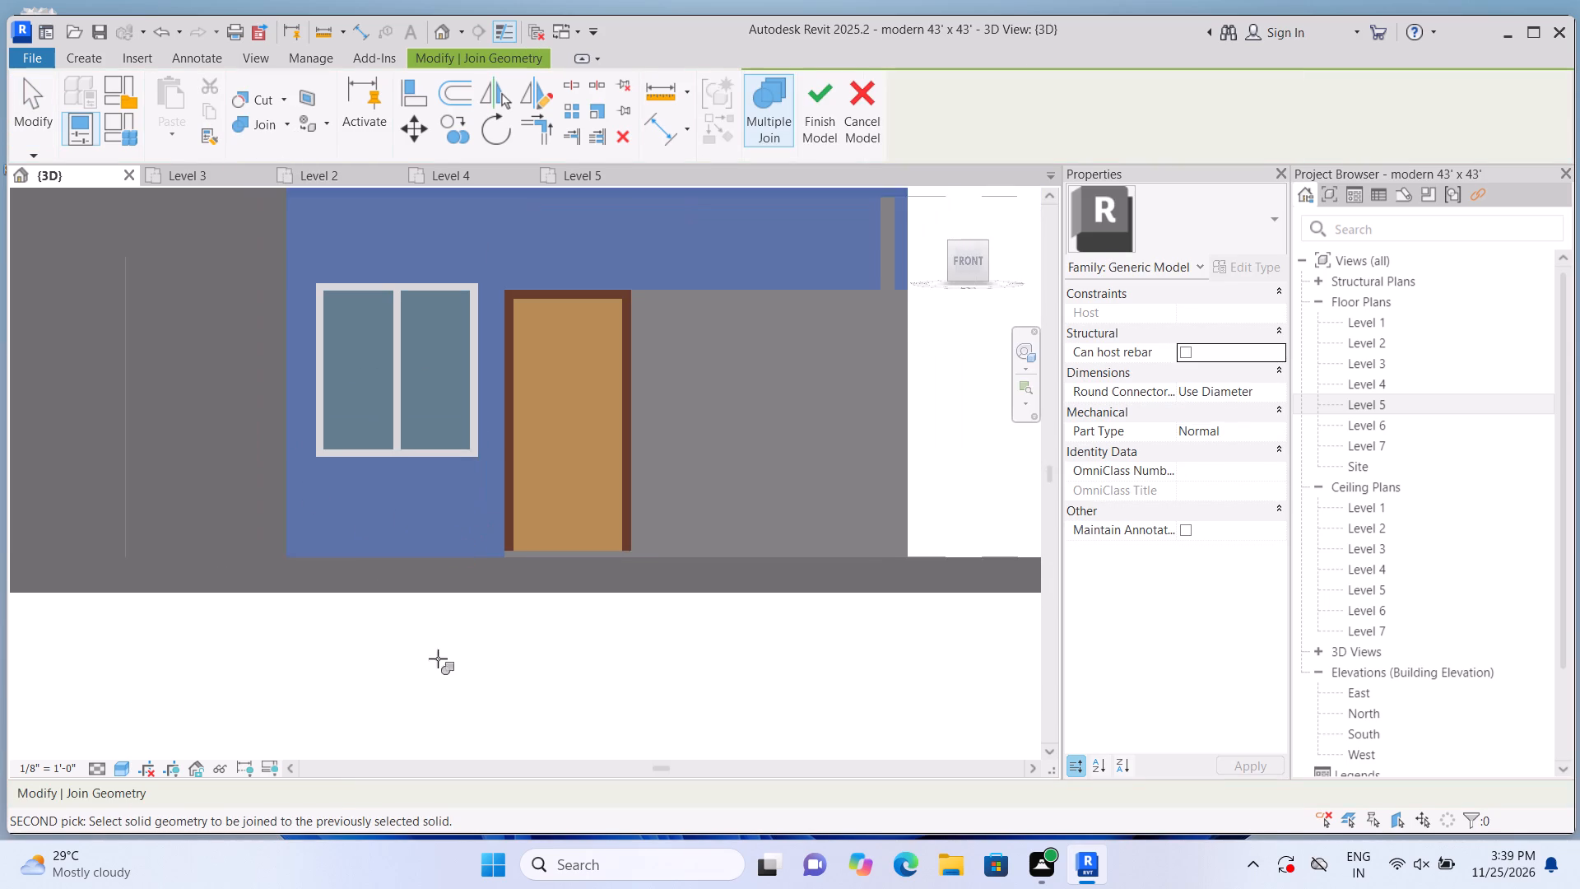
key(Escape)
Extrude a rectangular panel about 7'-8" by 7'-5", 2" deep, on the wall between the door and the facade's outer corner.
middle_drag(431, 696, 348, 761)
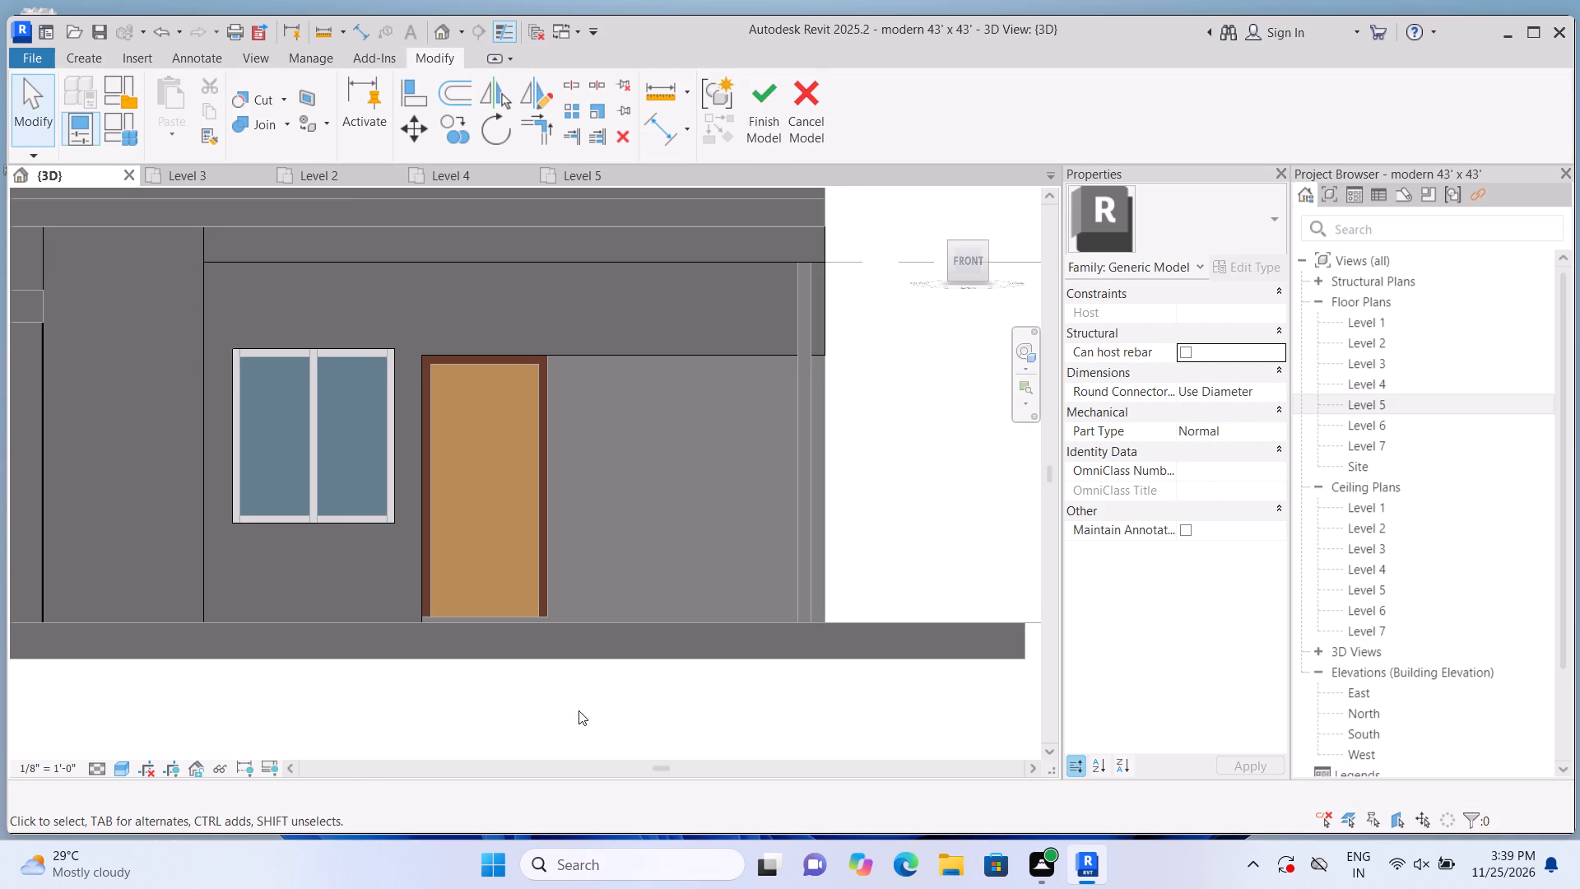
click(78, 63)
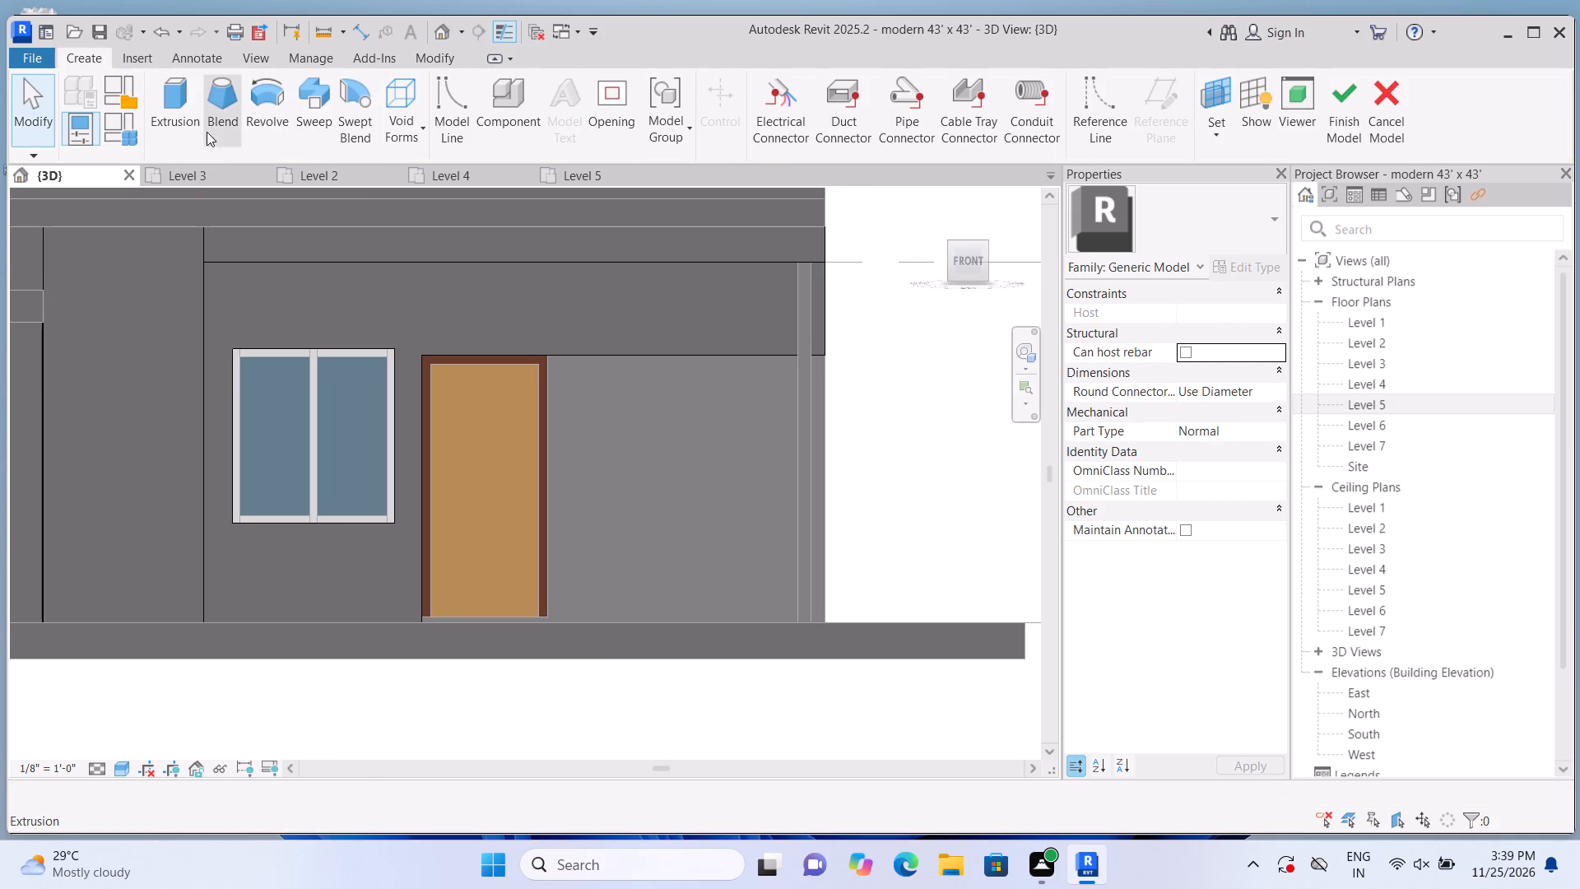
click(178, 110)
click(1051, 142)
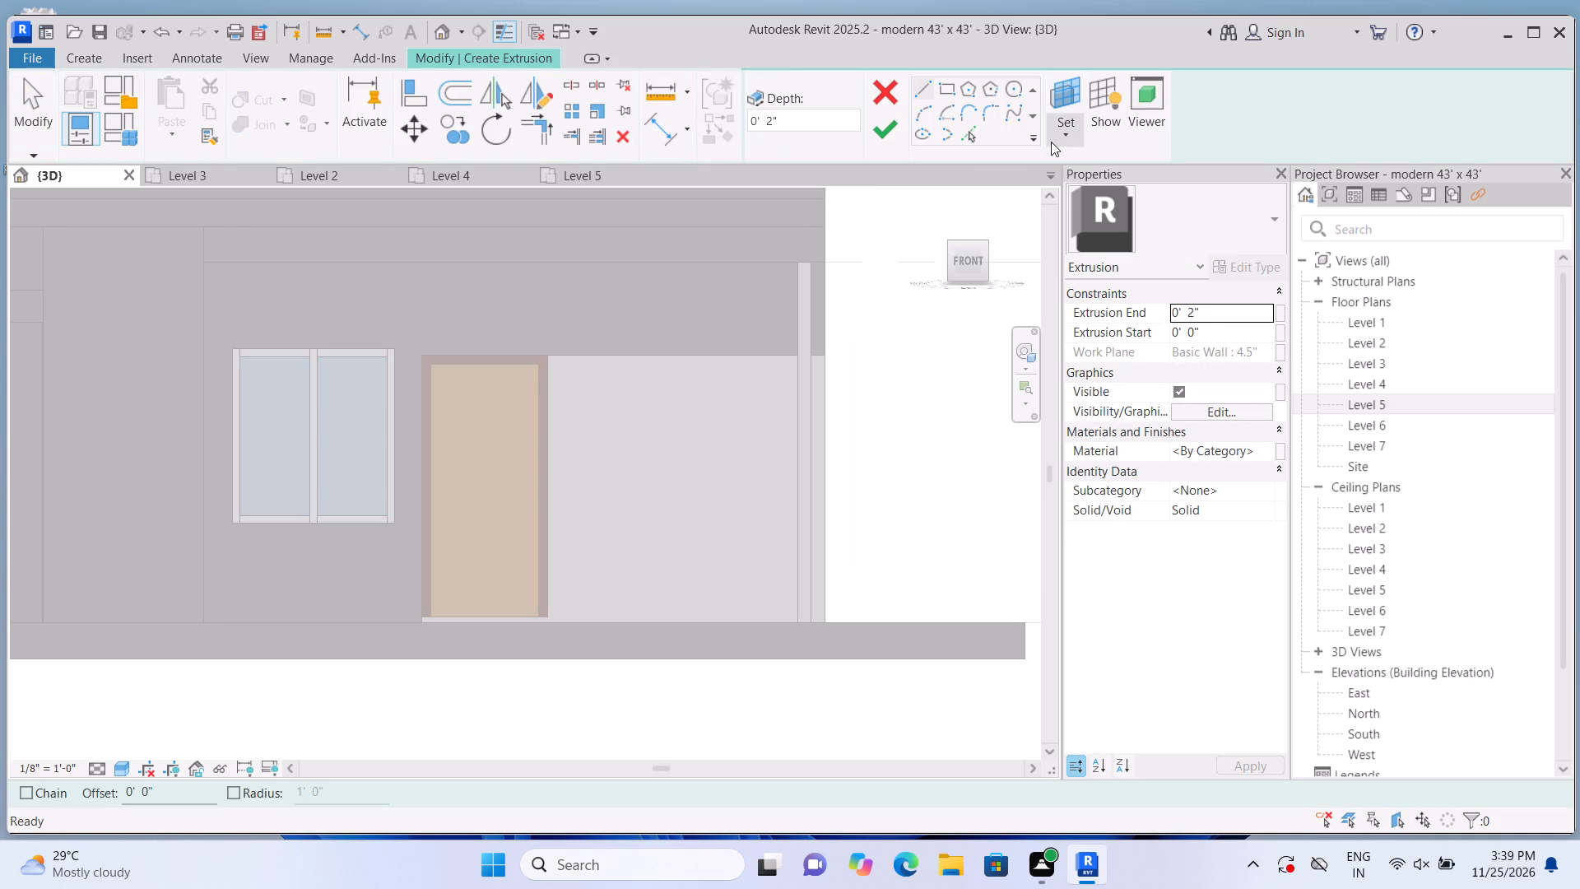
click(1069, 222)
click(735, 425)
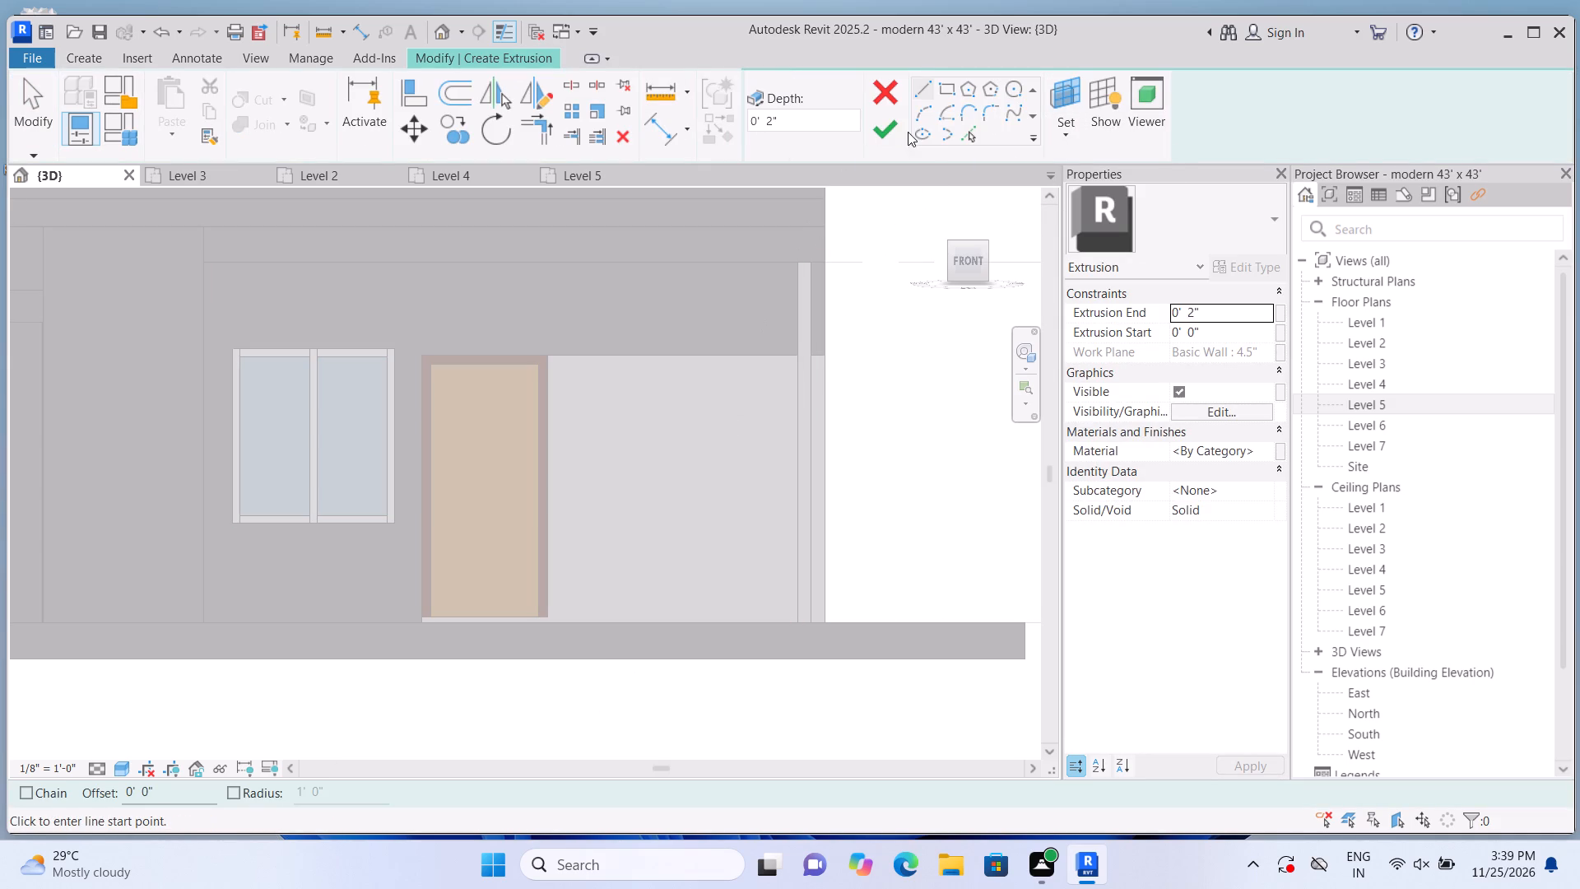
click(947, 85)
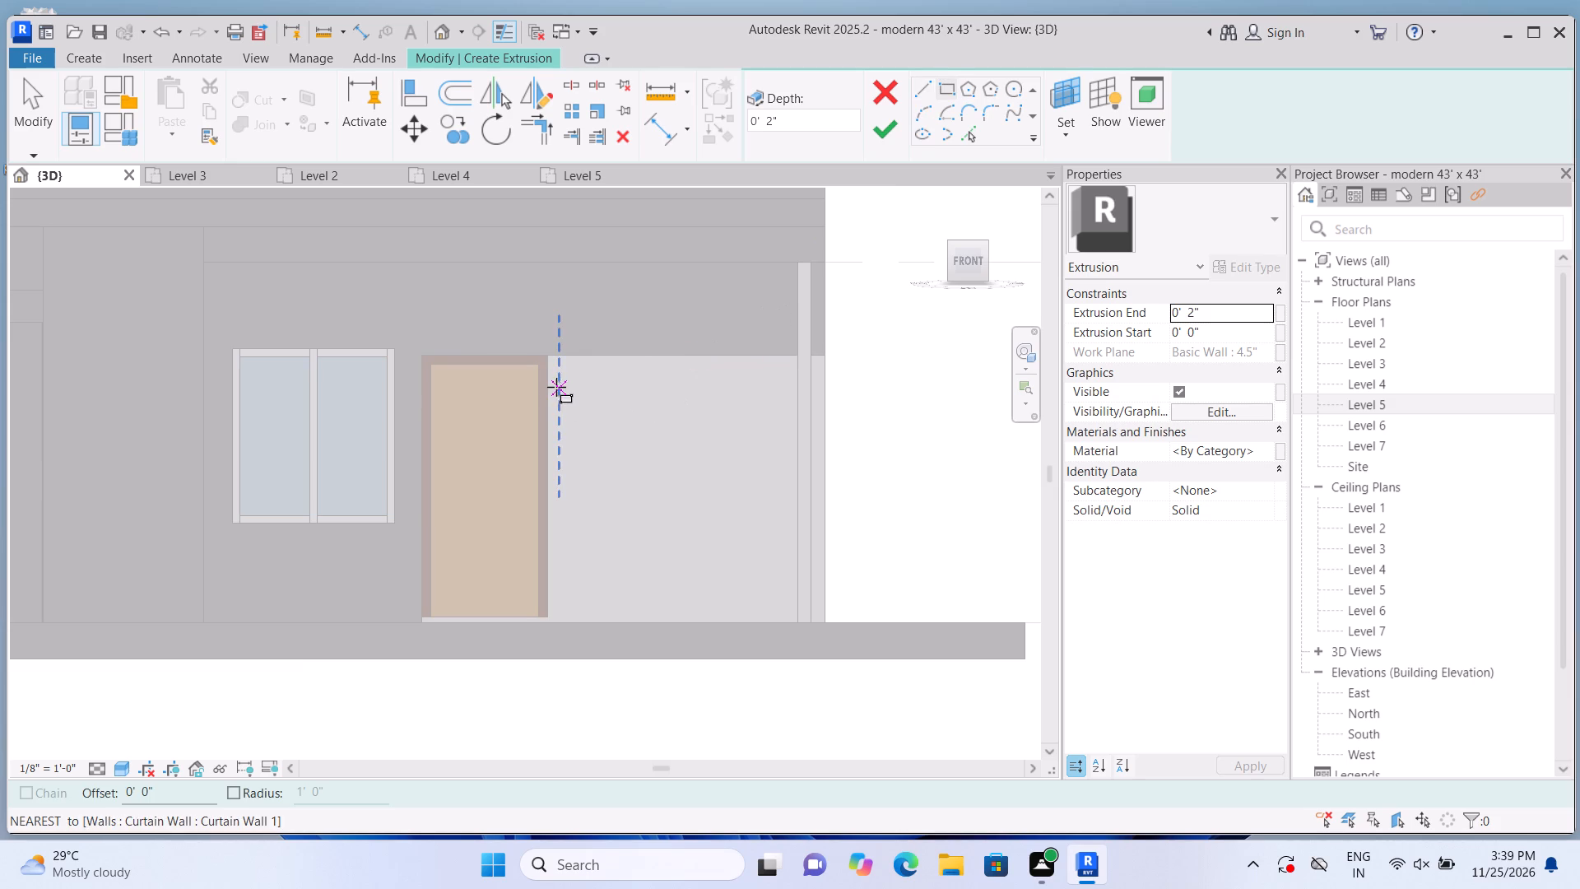
click(553, 361)
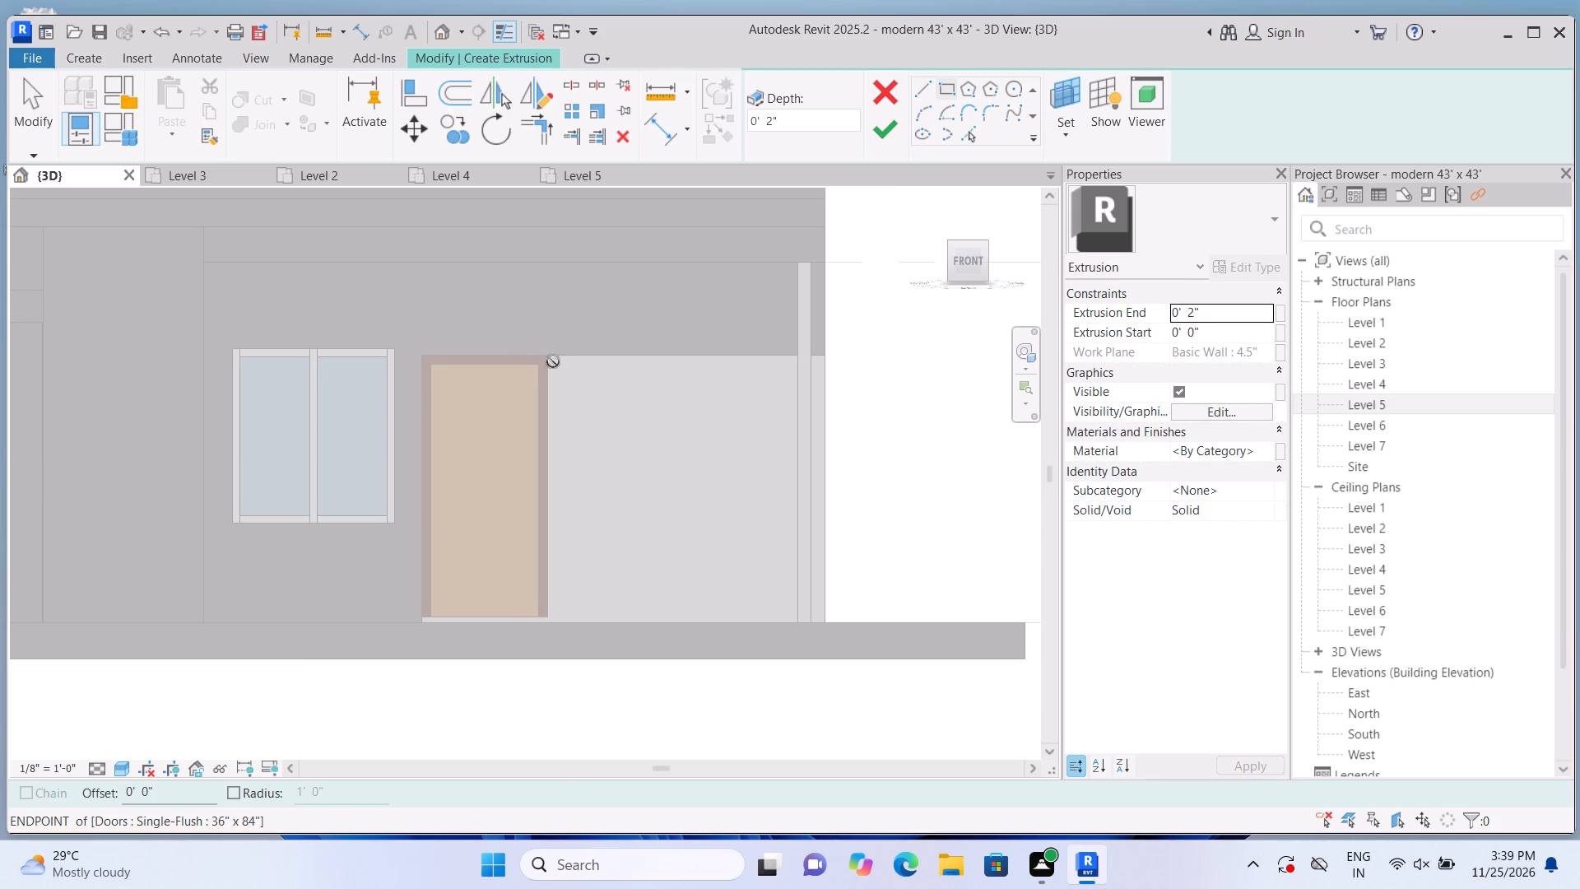
click(829, 617)
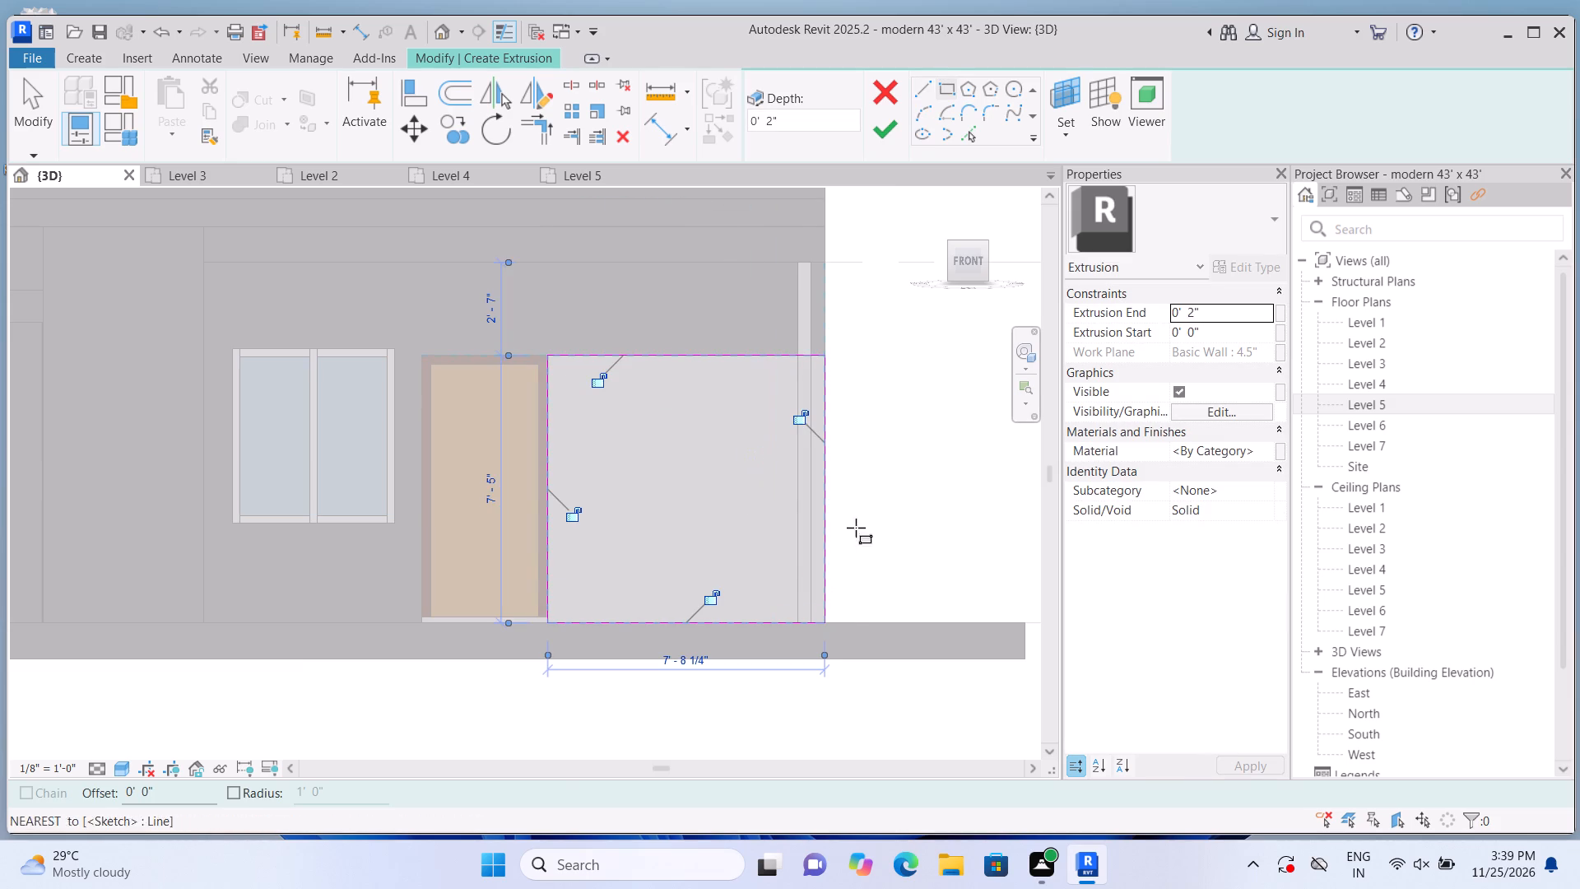
click(897, 123)
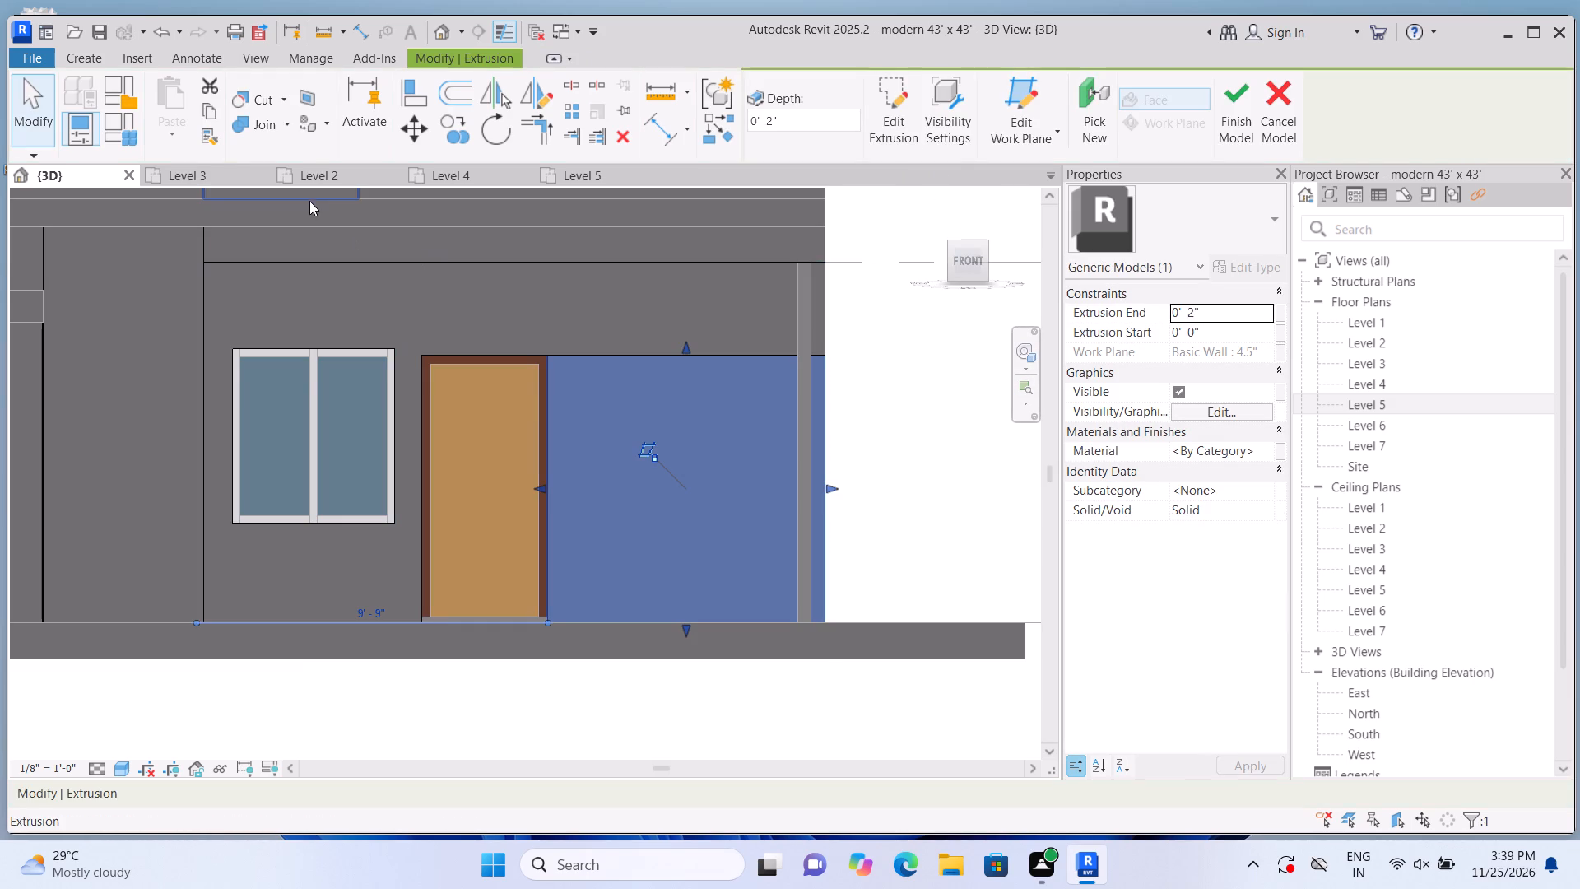
Join the geometry of the panel between the door and the facade's outer corner with the joined cladding above it.
click(285, 123)
click(300, 147)
click(602, 417)
click(580, 300)
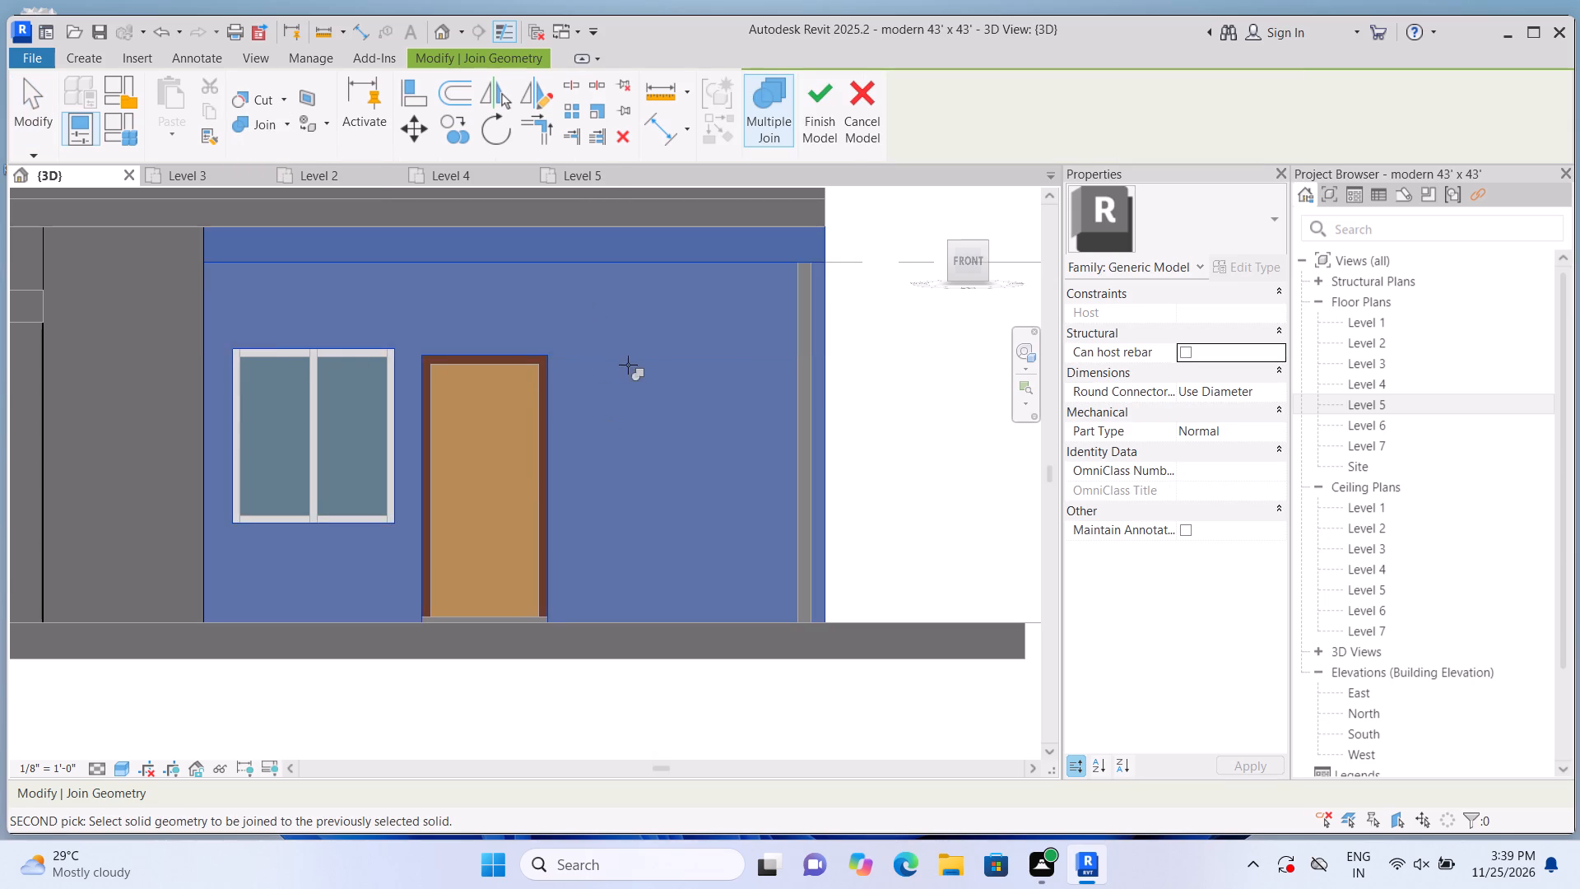
scroll(638, 382, down, 2)
key(Escape)
Examine the front facade's cladding from the front and in perspective, from the ground floor up to the balconies and roof edge.
scroll(829, 435, down, 4)
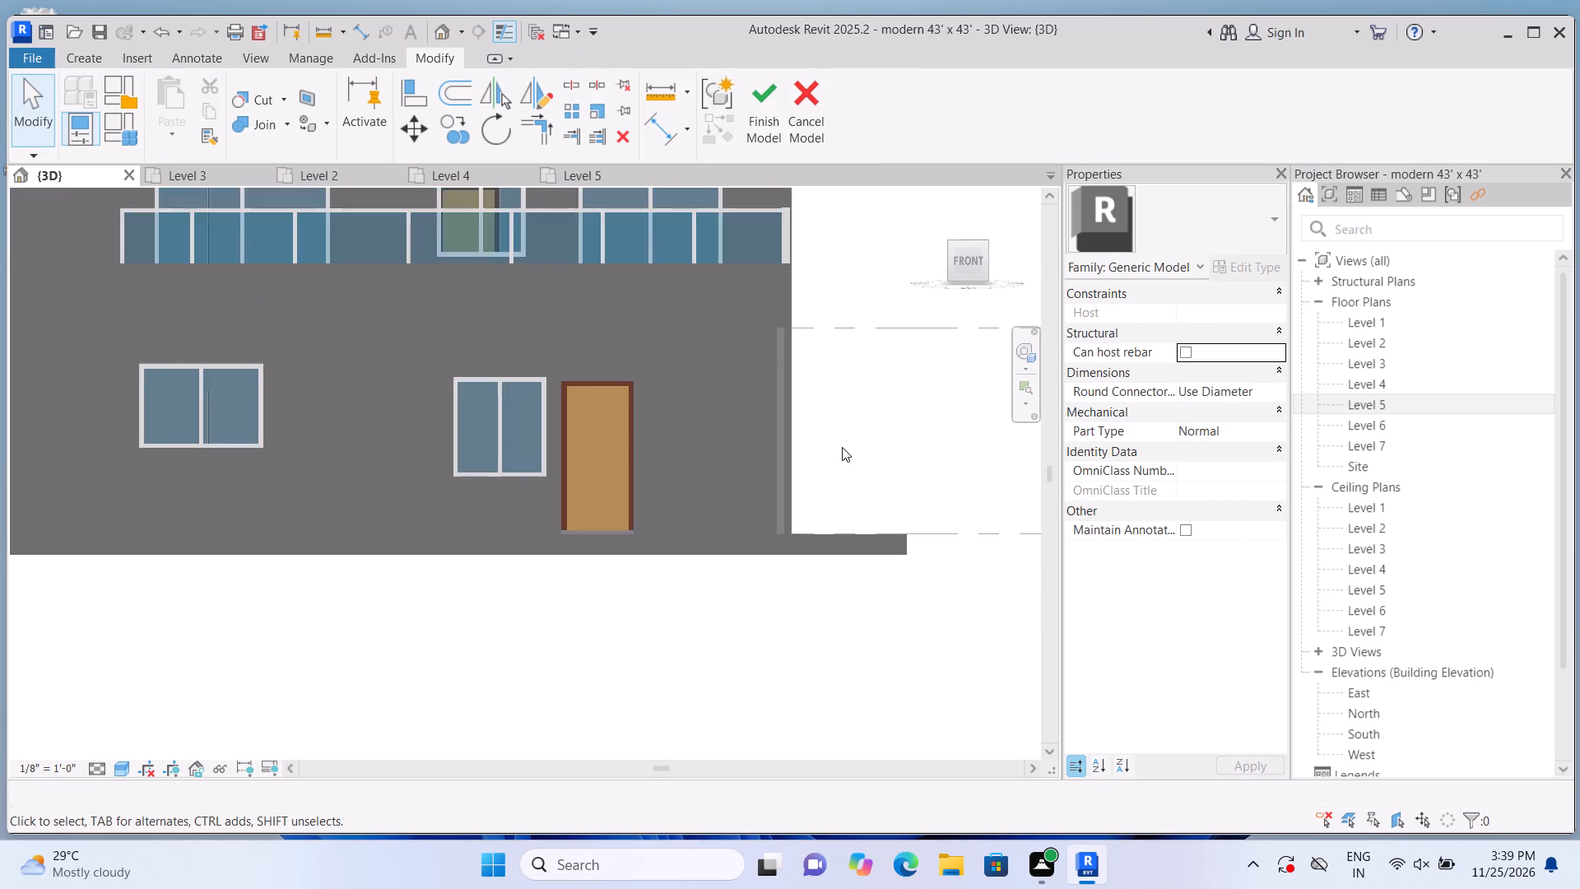
scroll(842, 447, down, 2)
middle_drag(831, 463, 756, 650)
scroll(786, 603, up, 1)
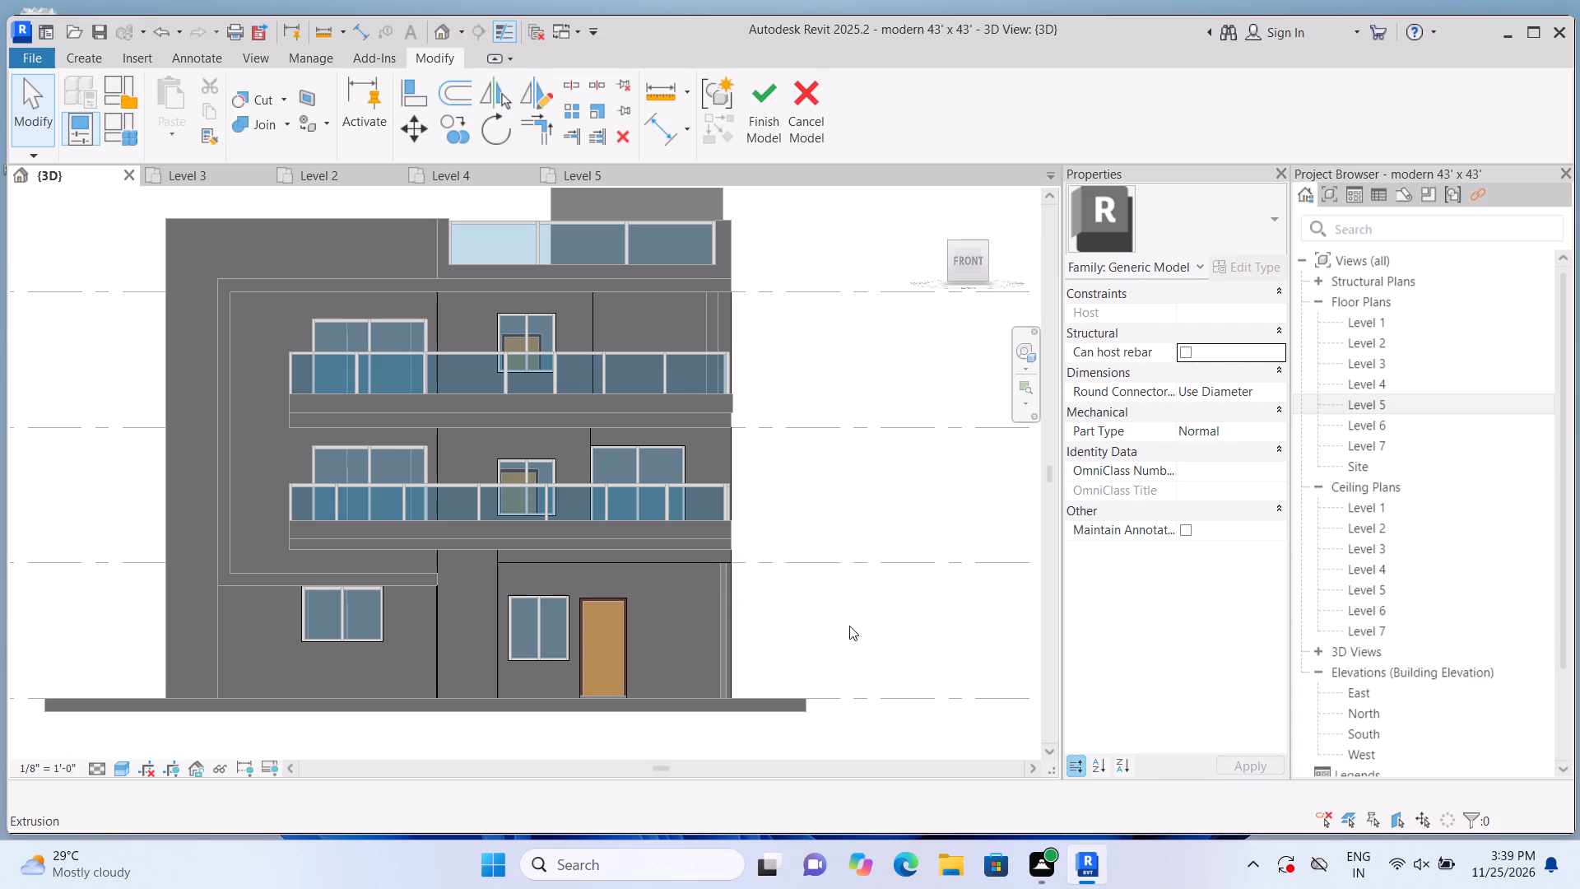
middle_drag(861, 617, 756, 649)
scroll(786, 630, down, 3)
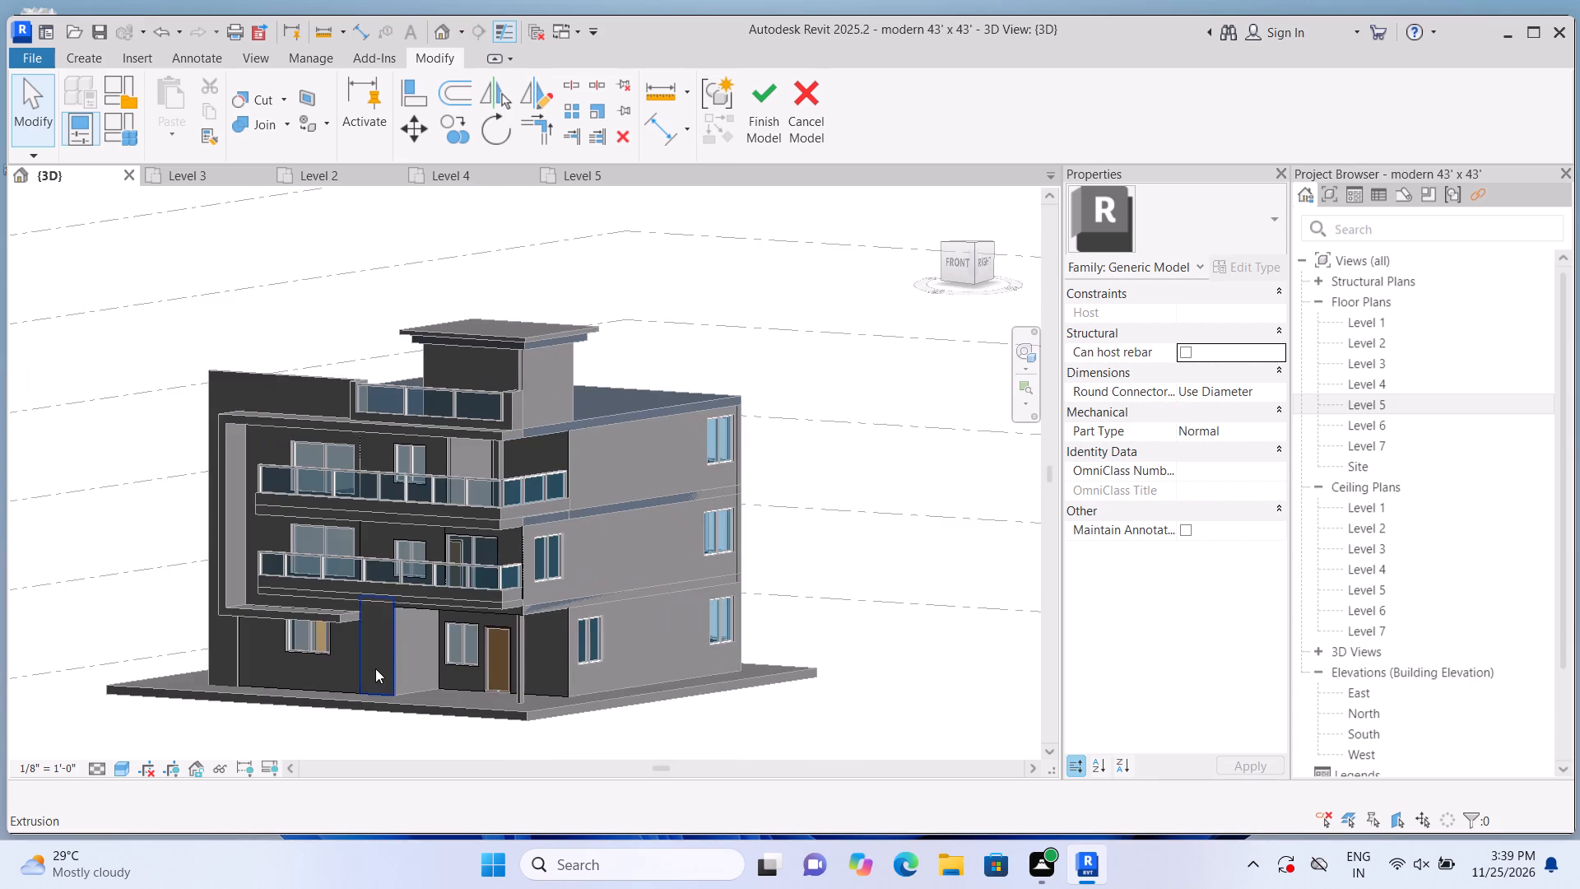
scroll(374, 668, up, 2)
scroll(341, 583, up, 3)
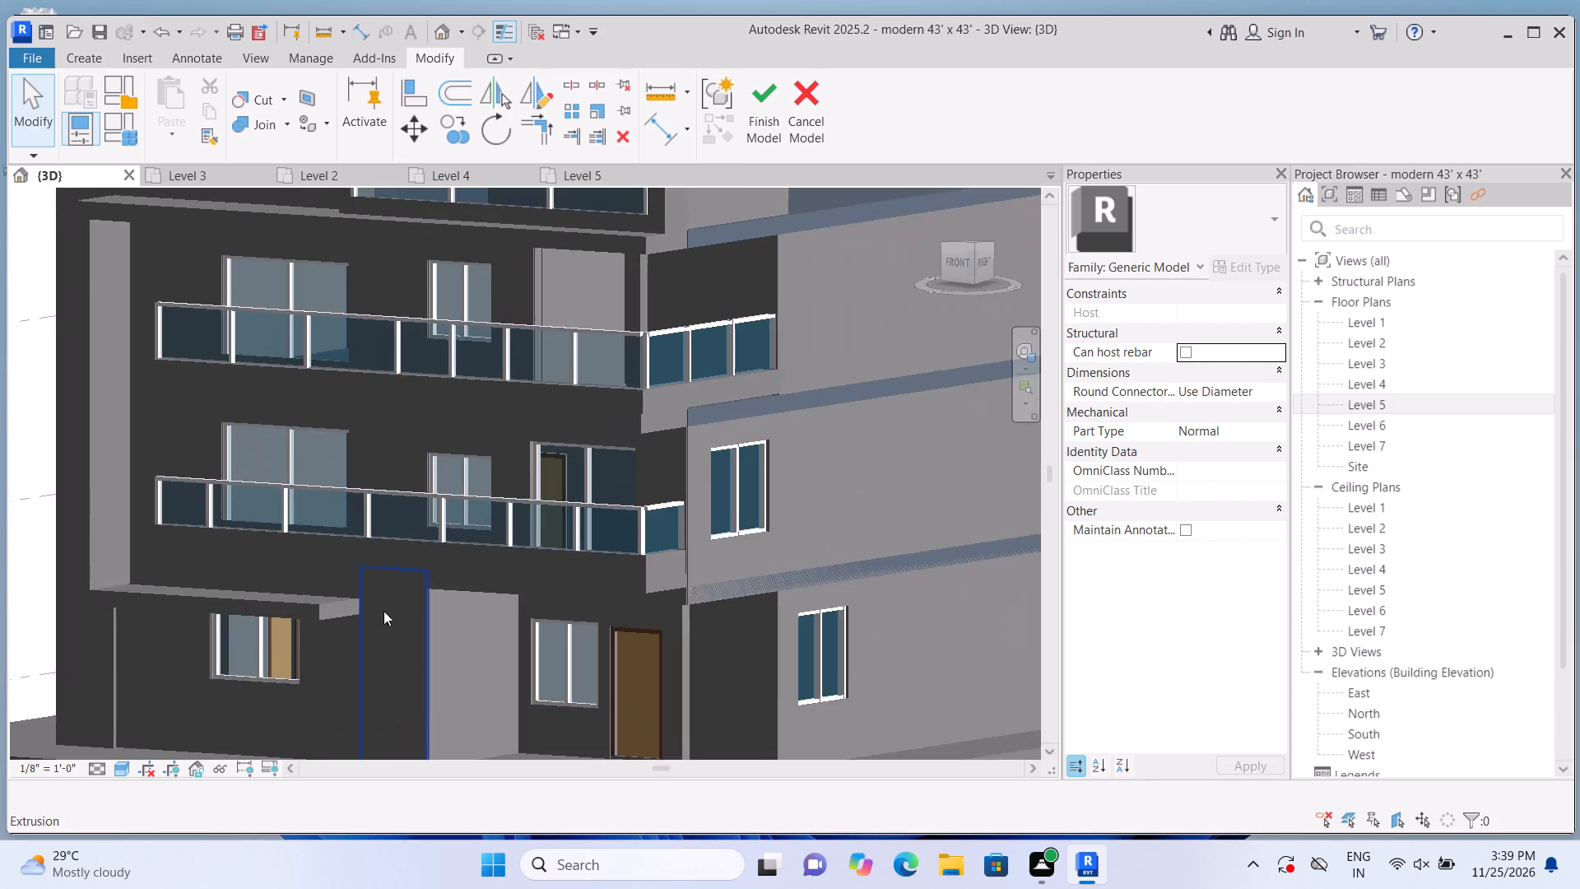
middle_drag(404, 660, 425, 731)
middle_drag(478, 643, 490, 696)
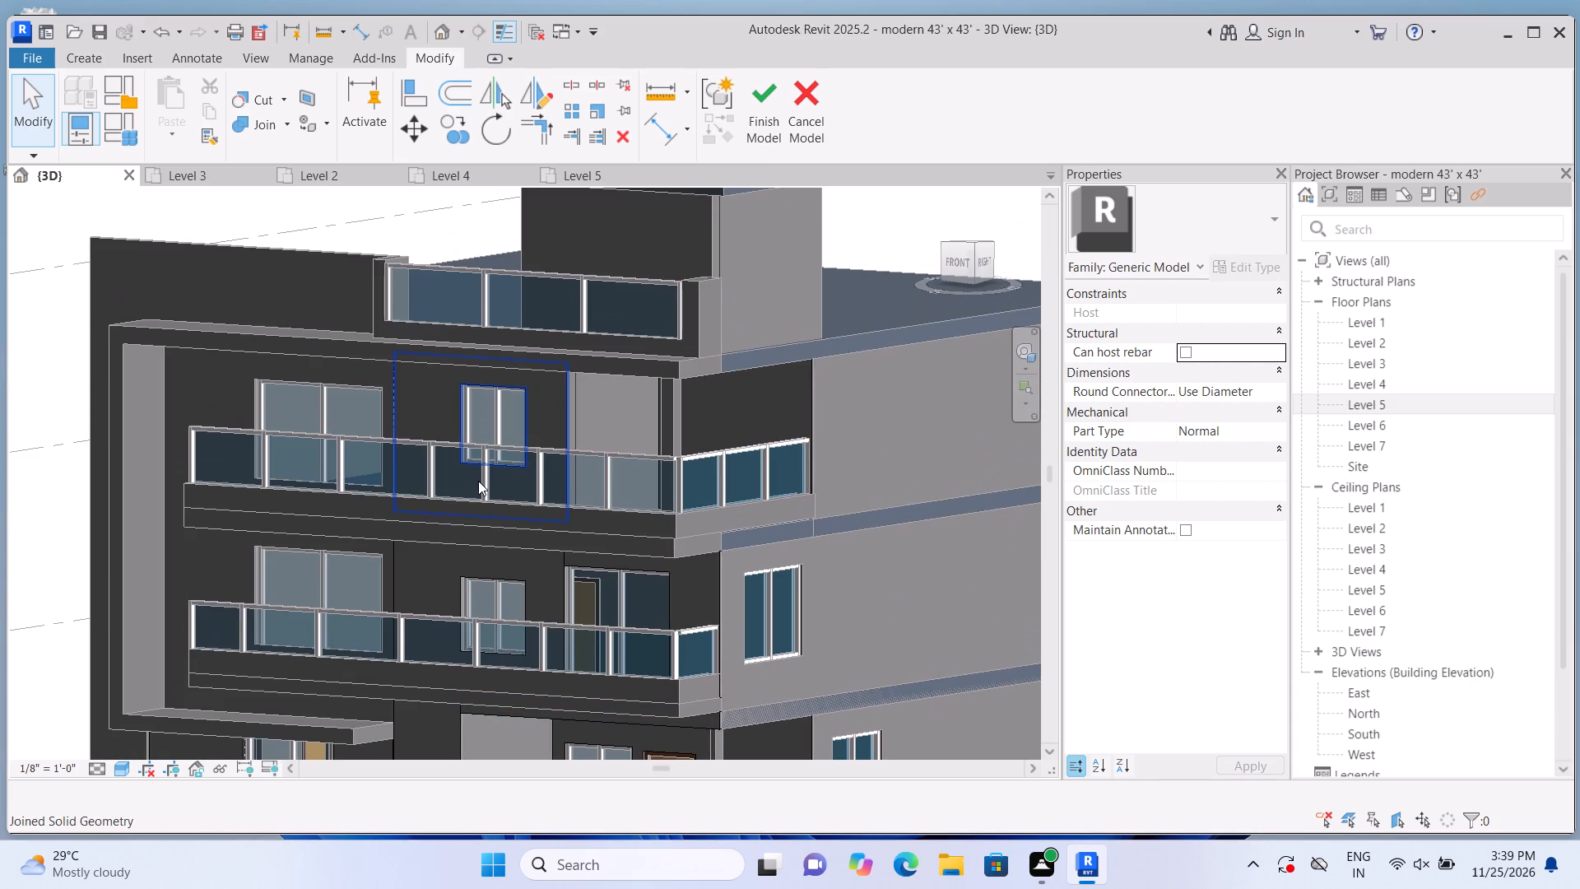
scroll(524, 584, down, 2)
scroll(585, 394, up, 1)
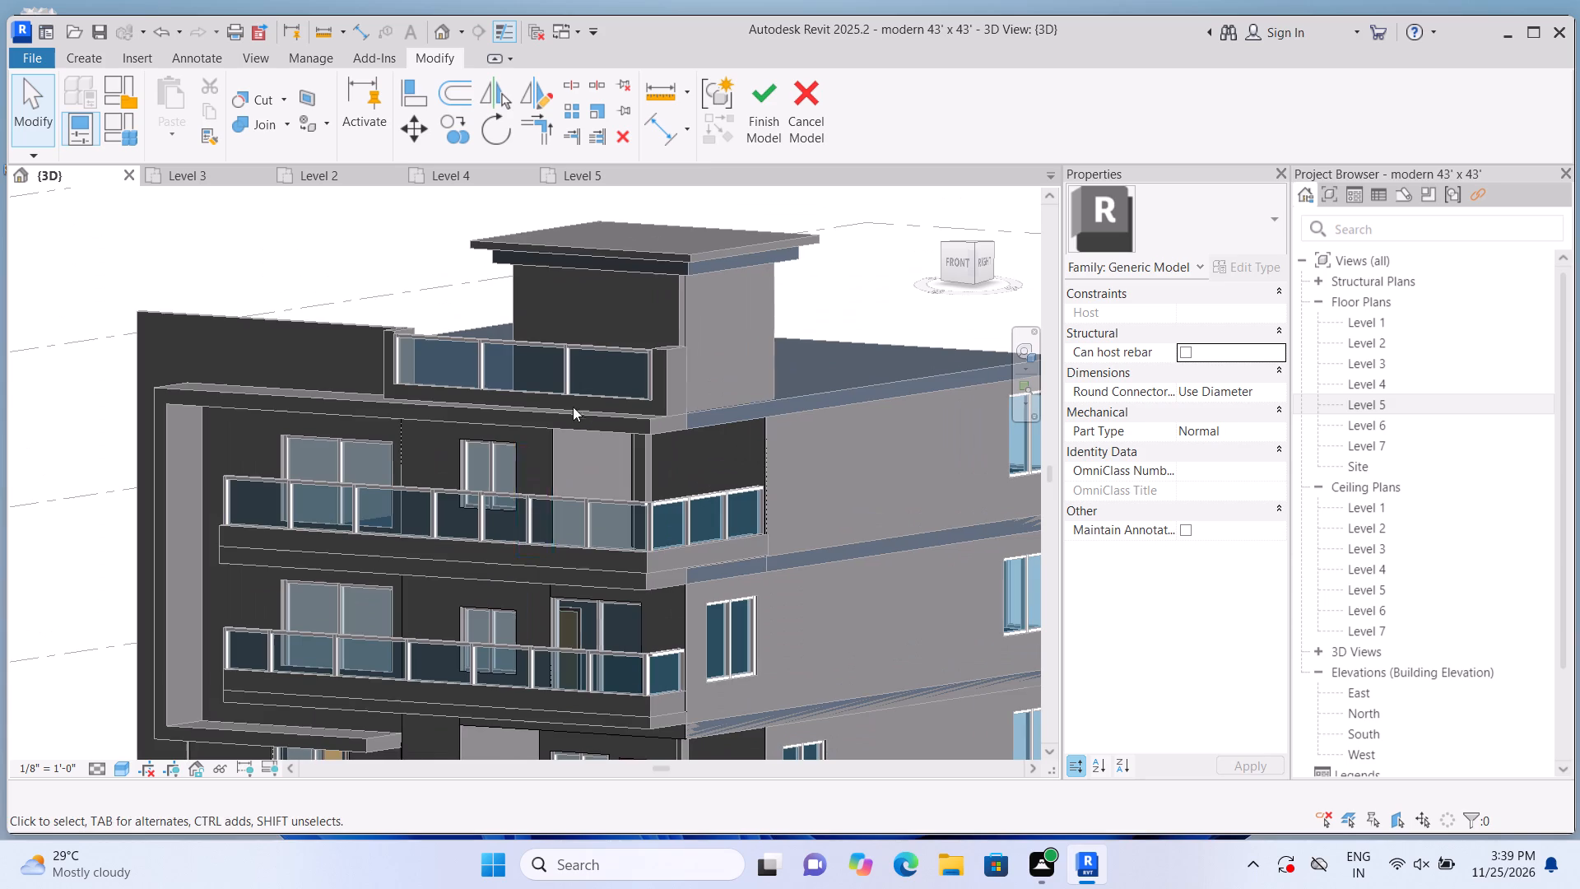
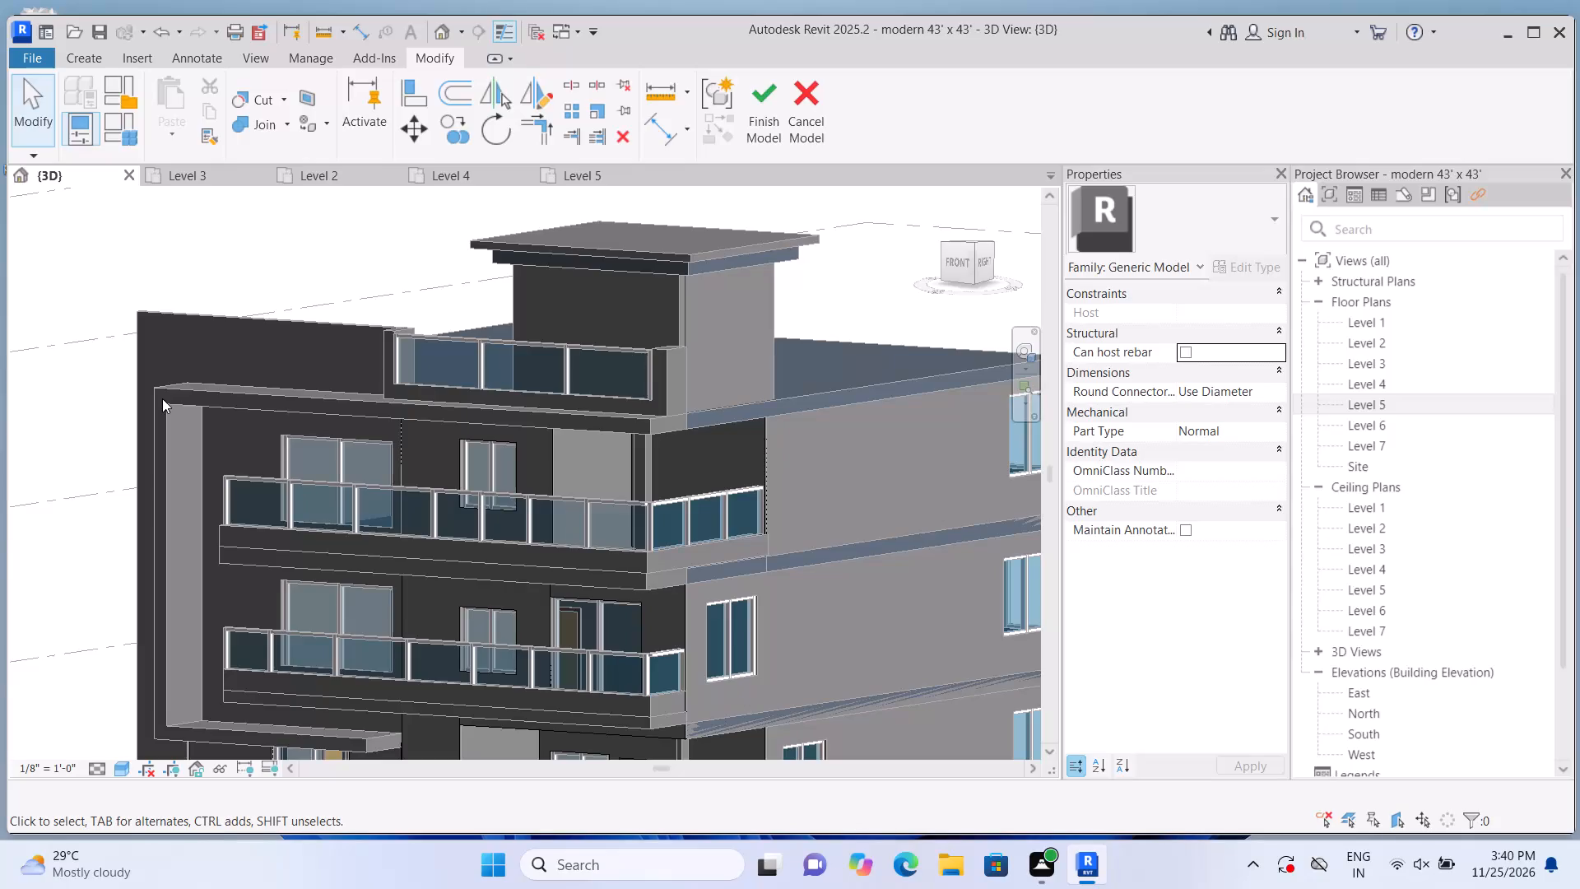
Examine the whole house from both front corners and straight on, checking the facade cladding, balconies and roof edge.
scroll(107, 420, down, 6)
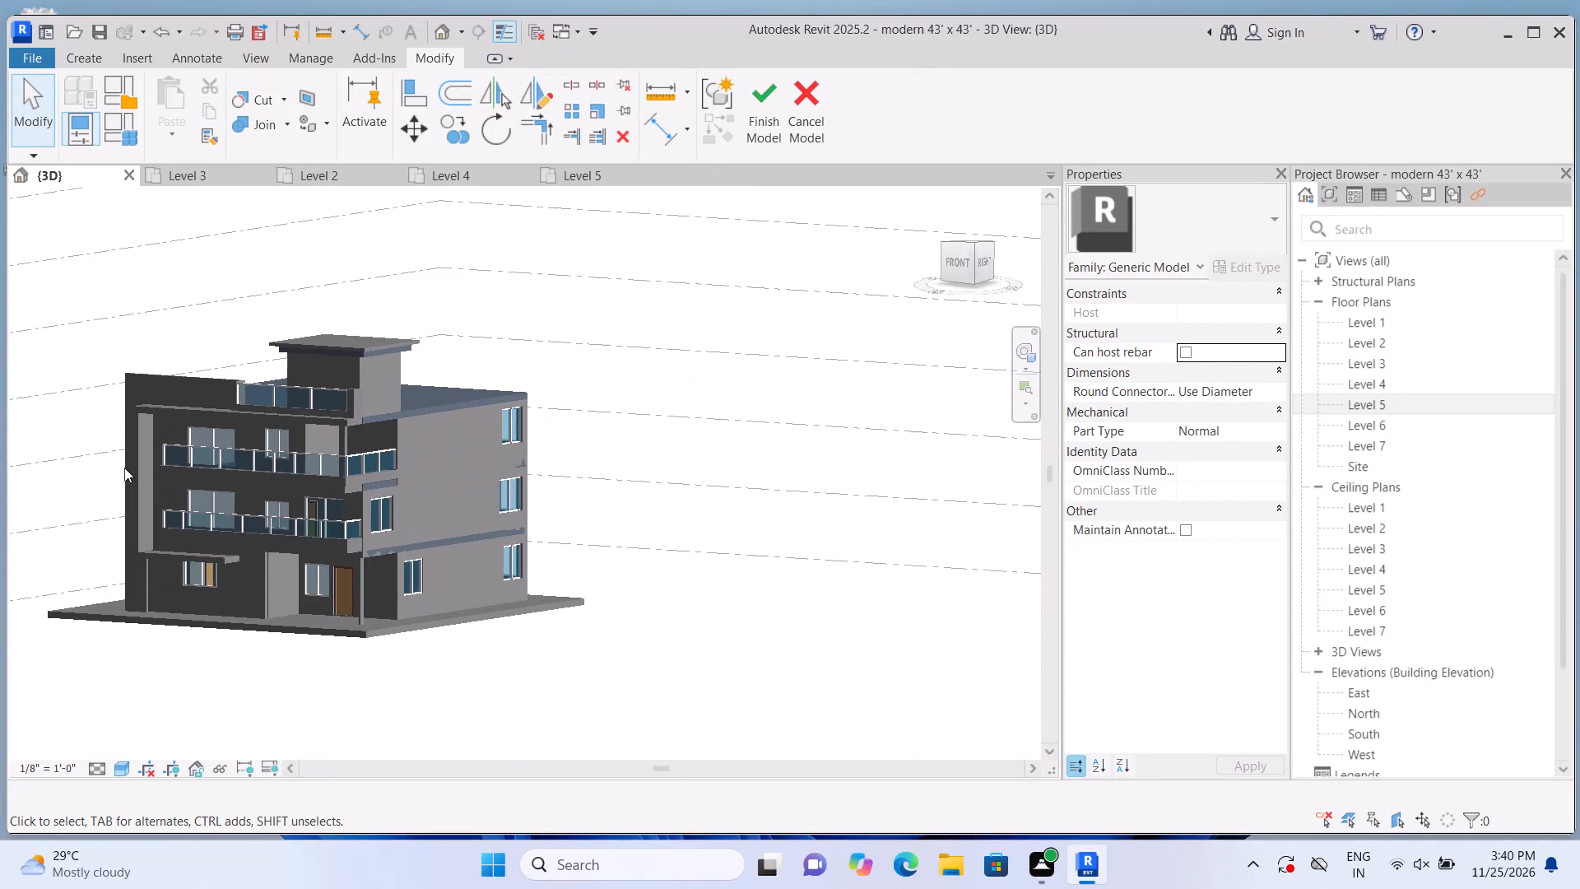
shift+middle_drag(59, 631, 245, 688)
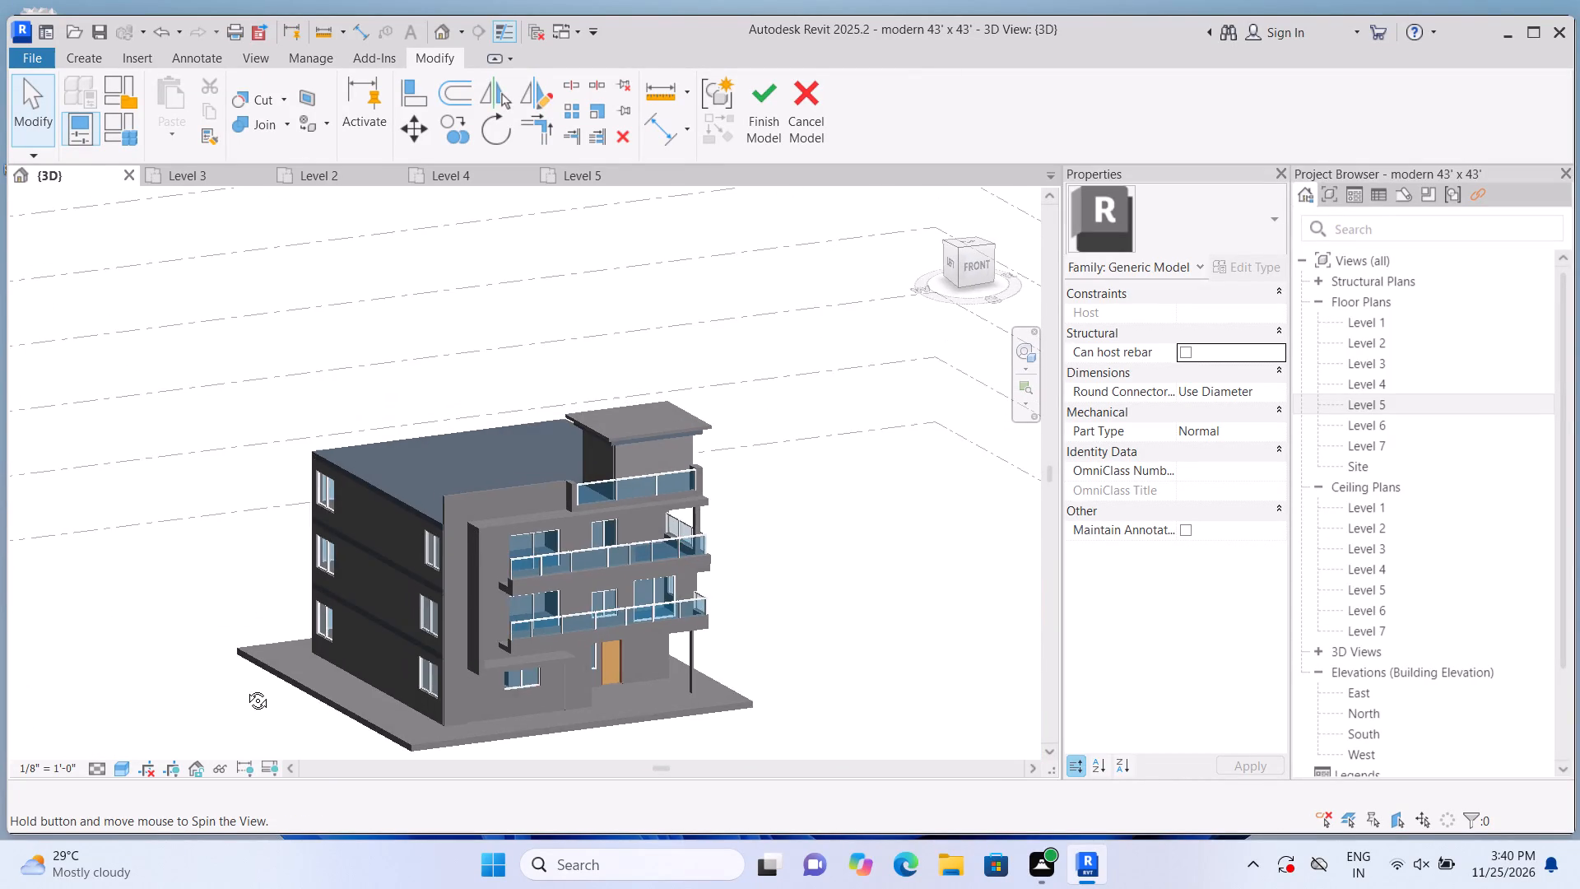
shift+middle_drag(245, 688, 1, 696)
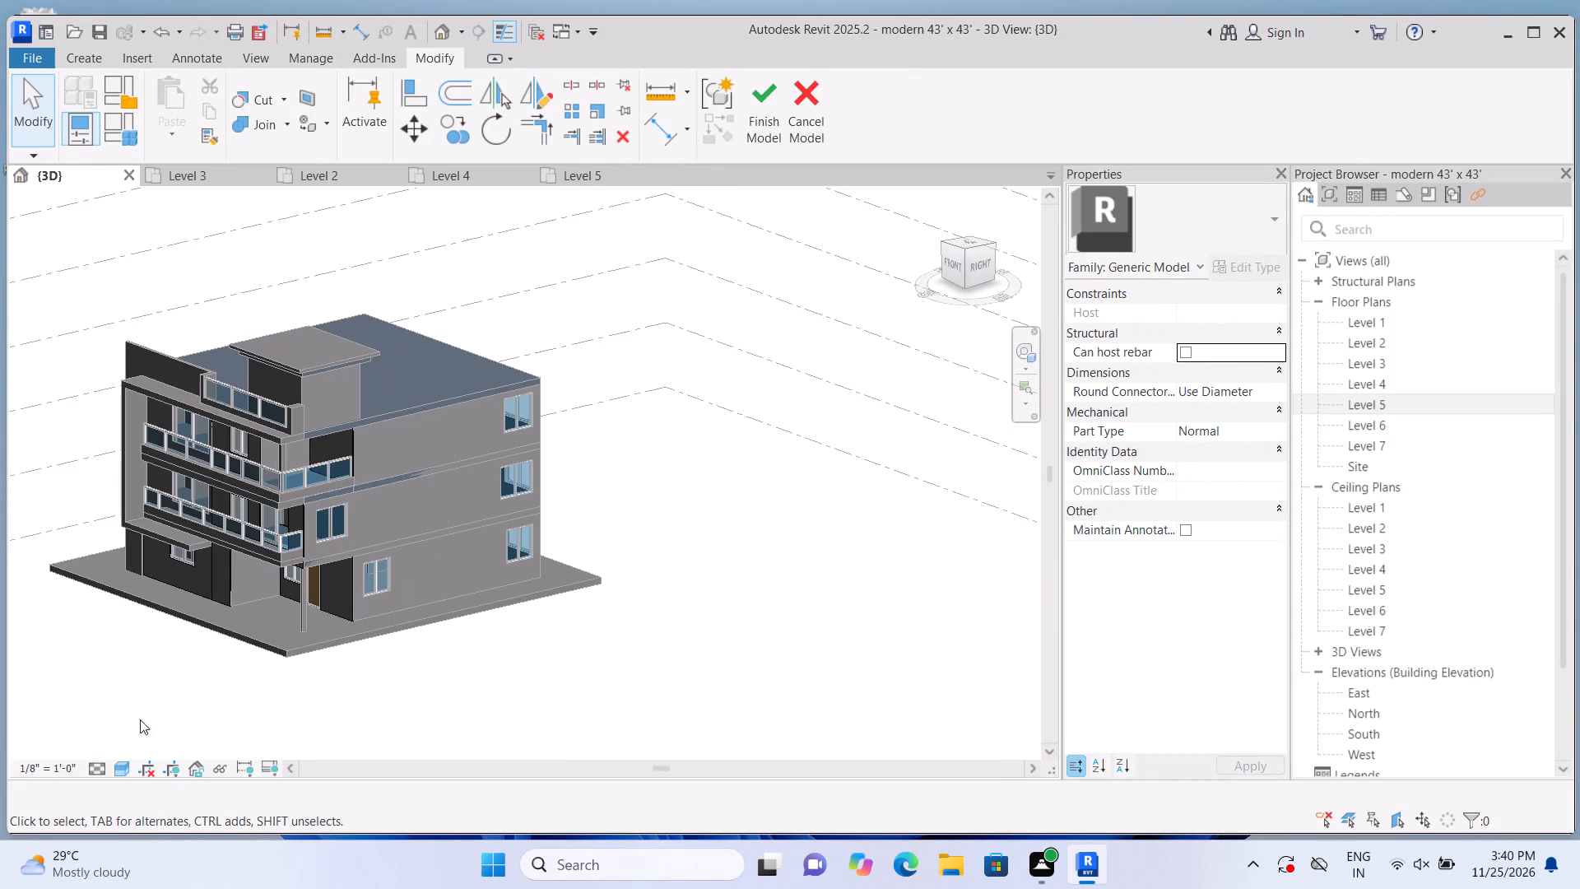
scroll(73, 598, up, 5)
scroll(235, 671, down, 2)
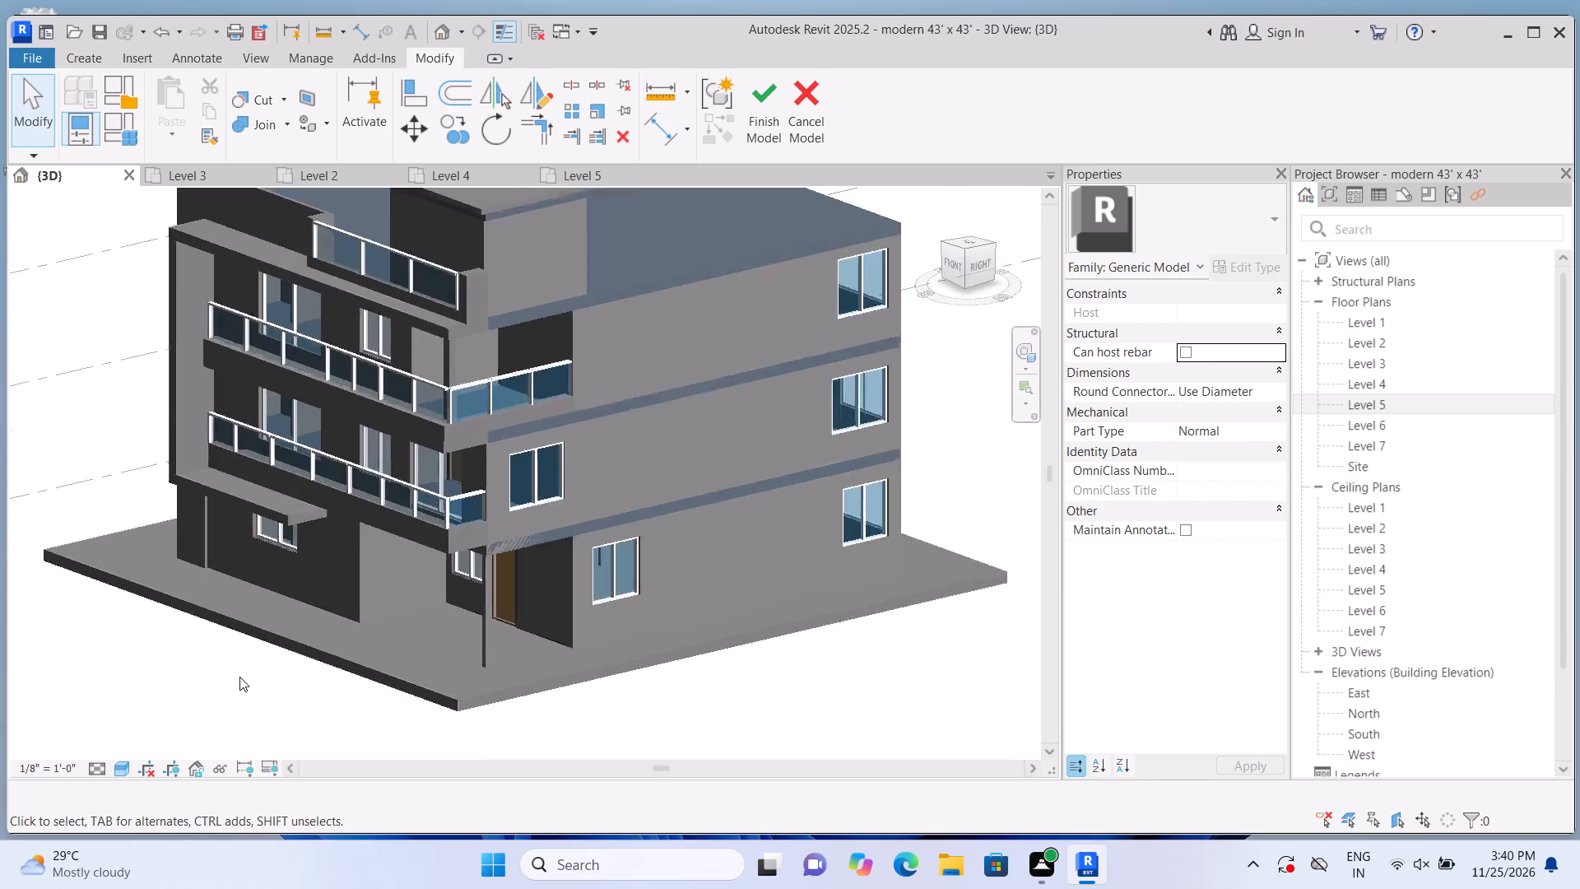
scroll(239, 677, down, 1)
scroll(297, 418, up, 2)
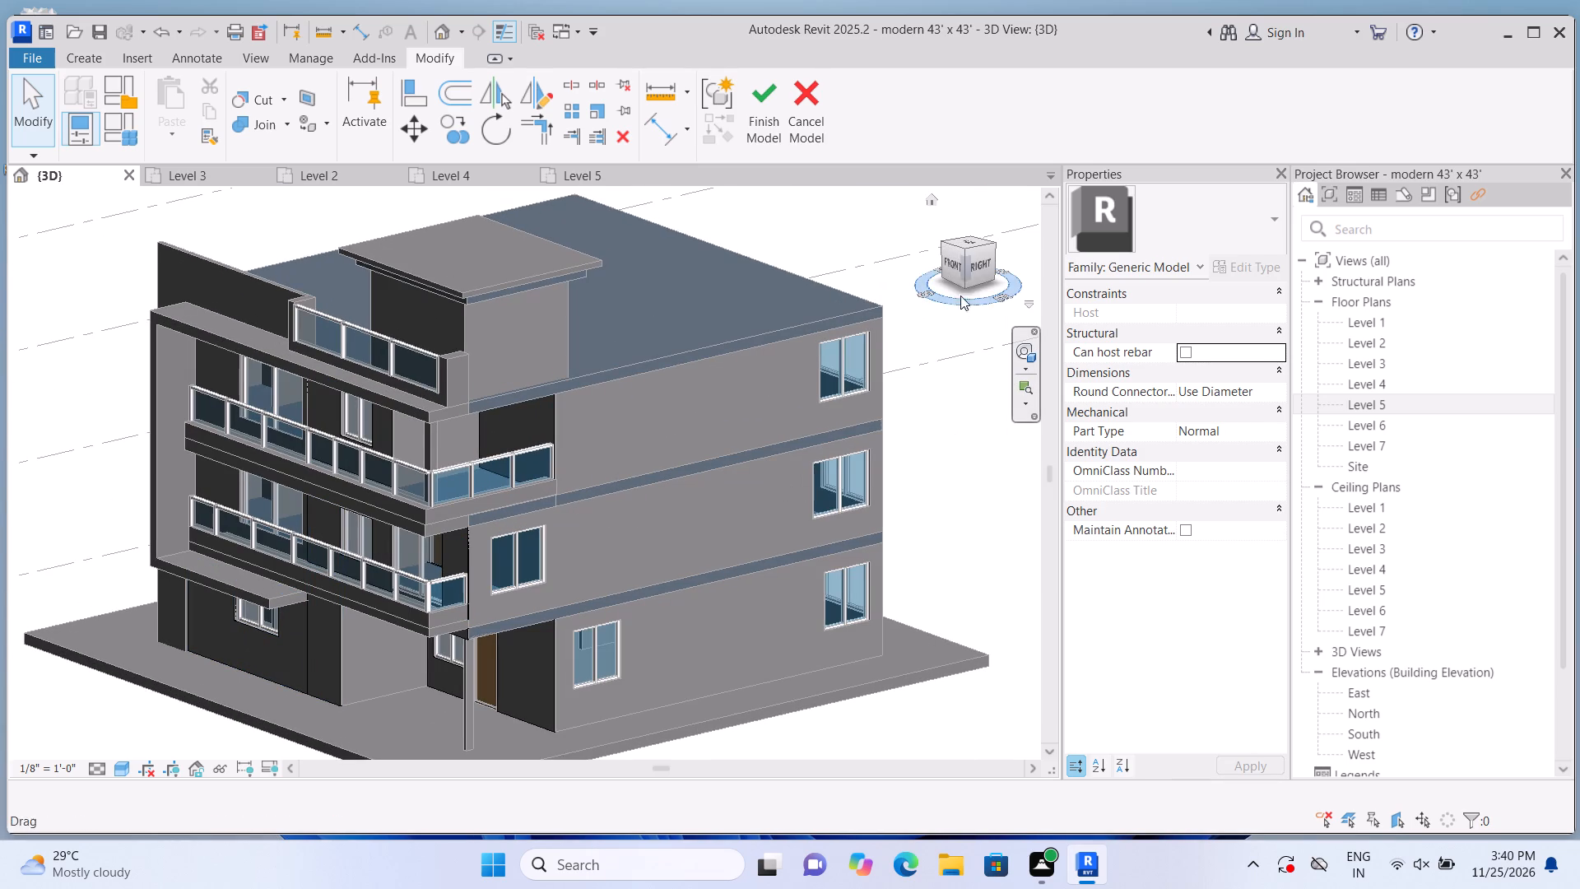
click(960, 272)
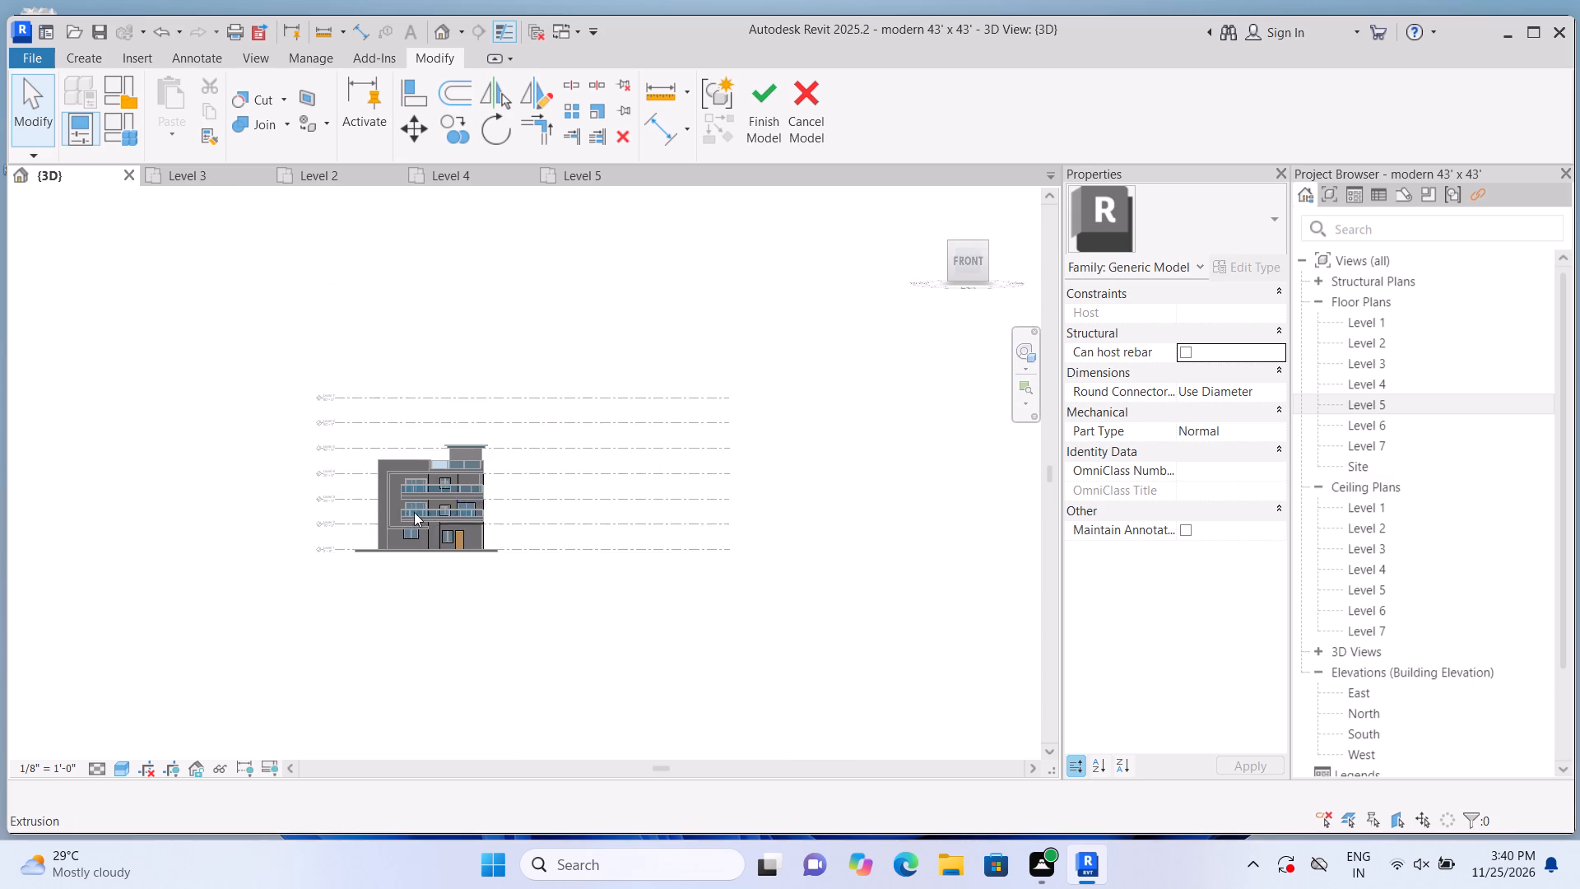
scroll(407, 512, up, 7)
scroll(597, 356, down, 4)
scroll(535, 511, up, 6)
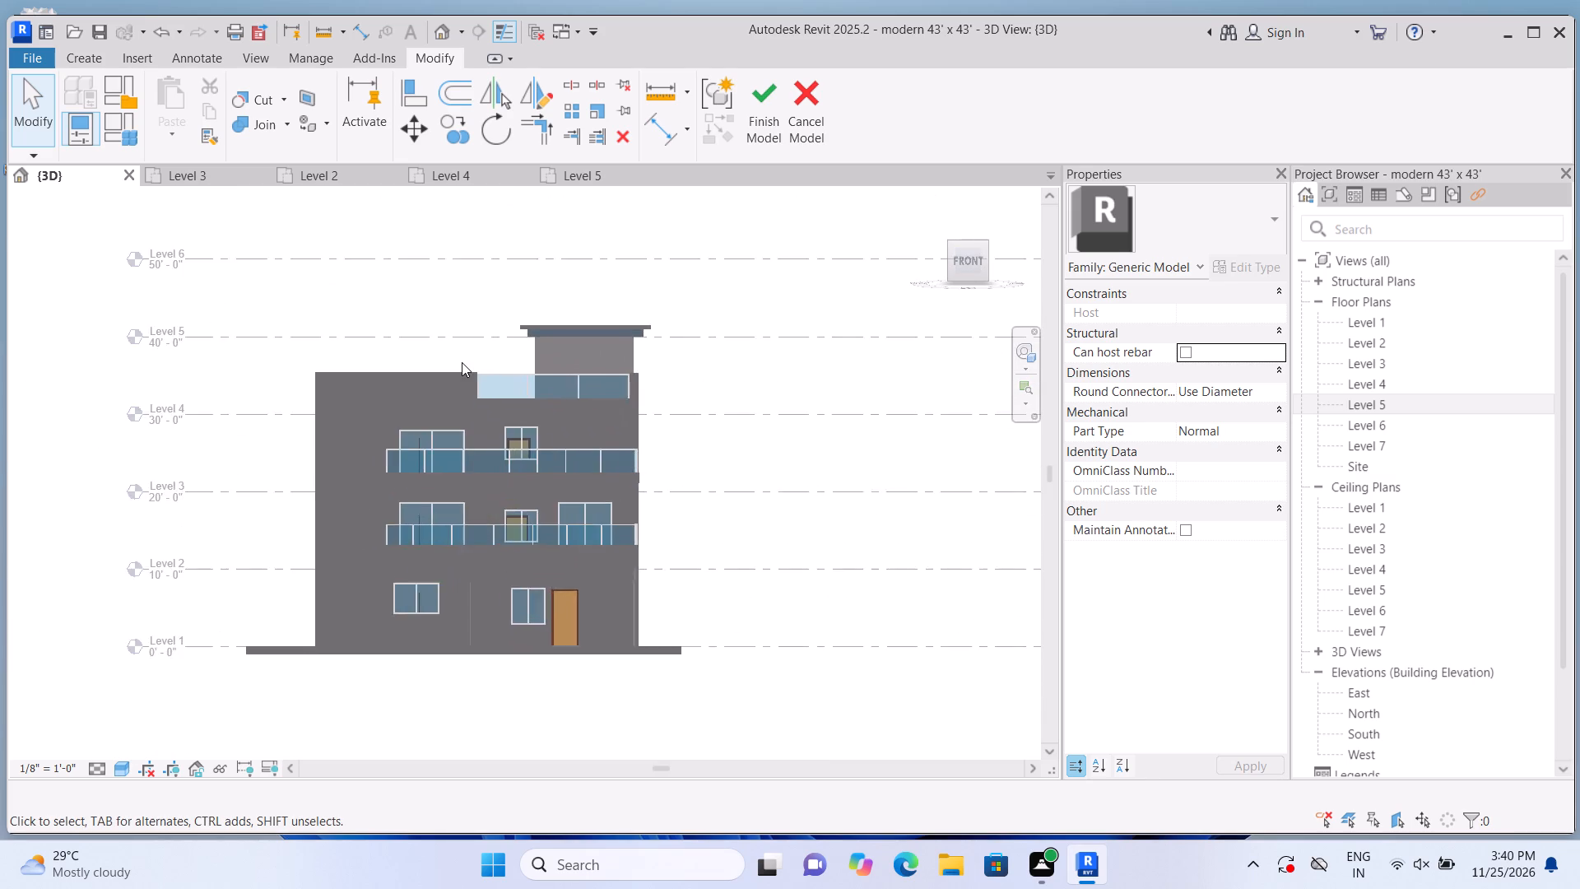
scroll(462, 362, up, 3)
scroll(462, 361, down, 2)
scroll(403, 486, up, 1)
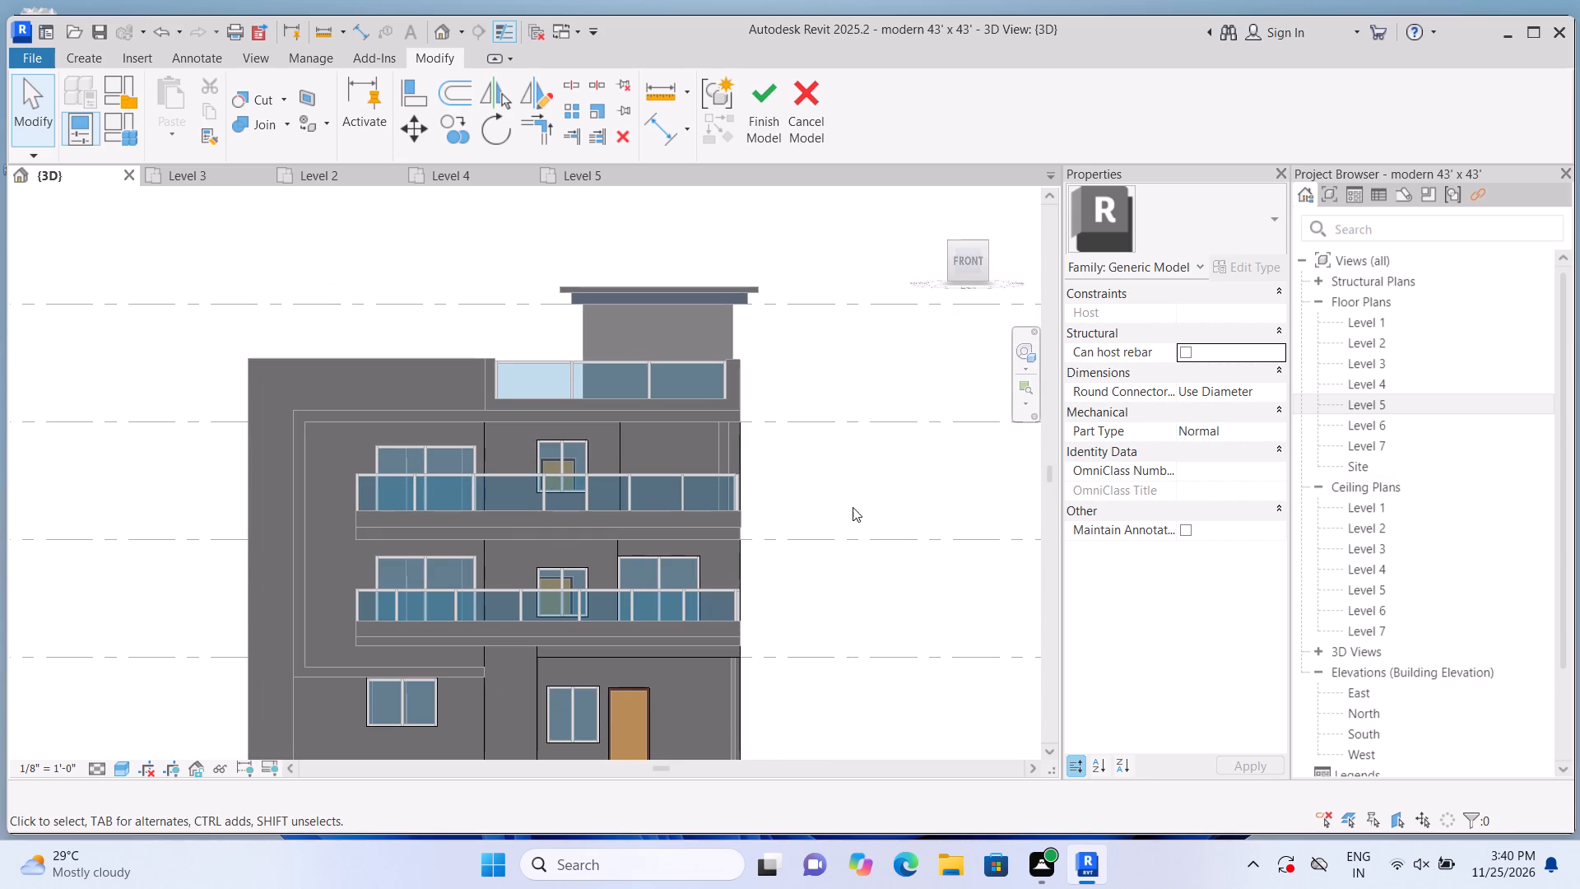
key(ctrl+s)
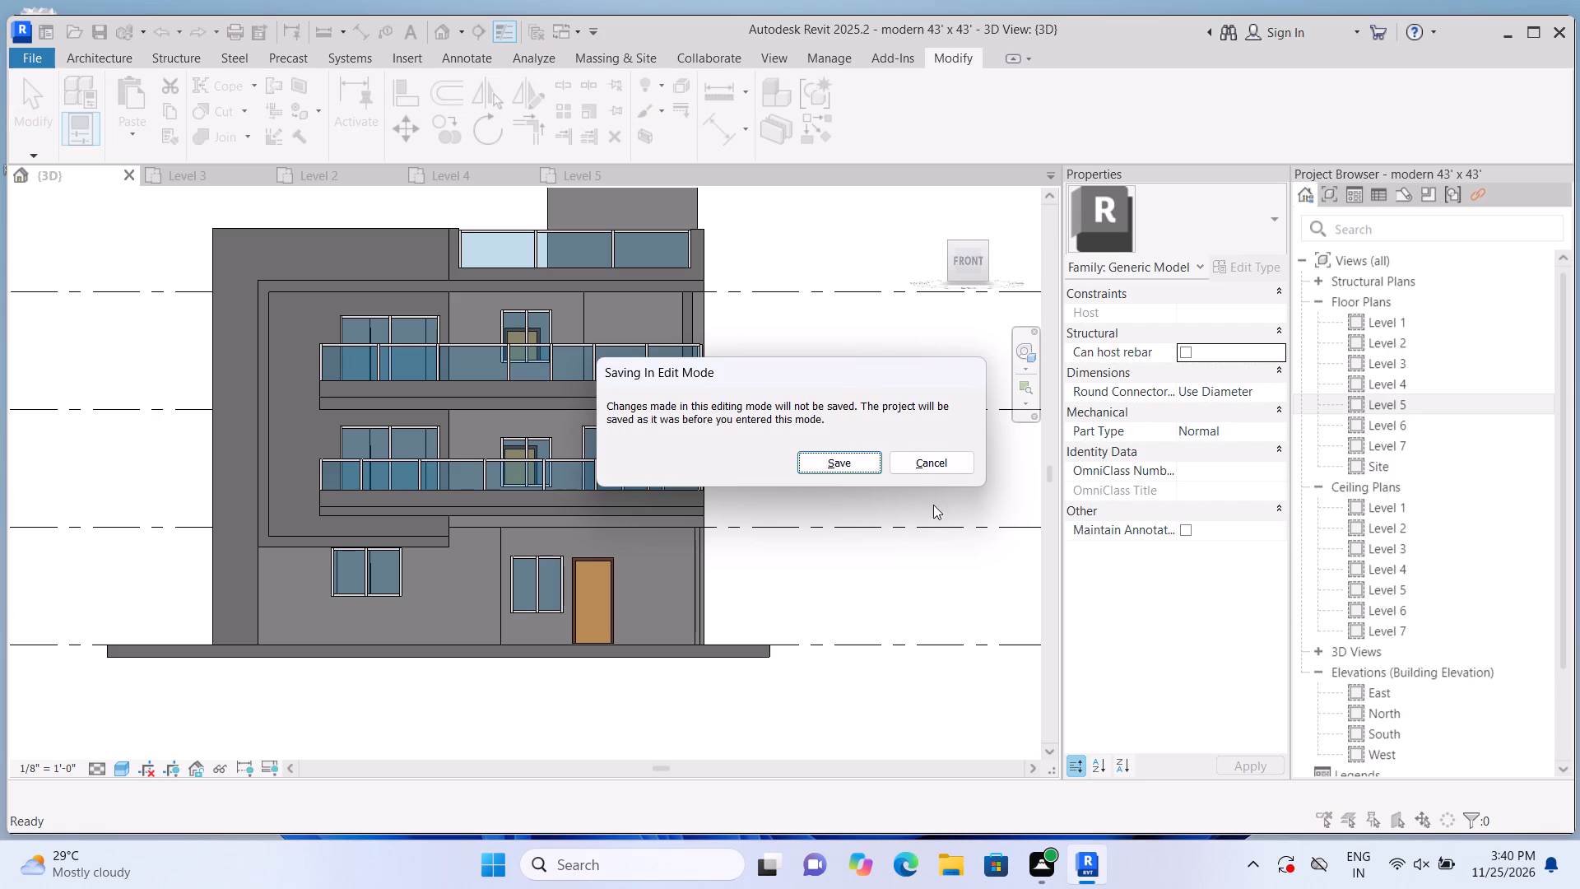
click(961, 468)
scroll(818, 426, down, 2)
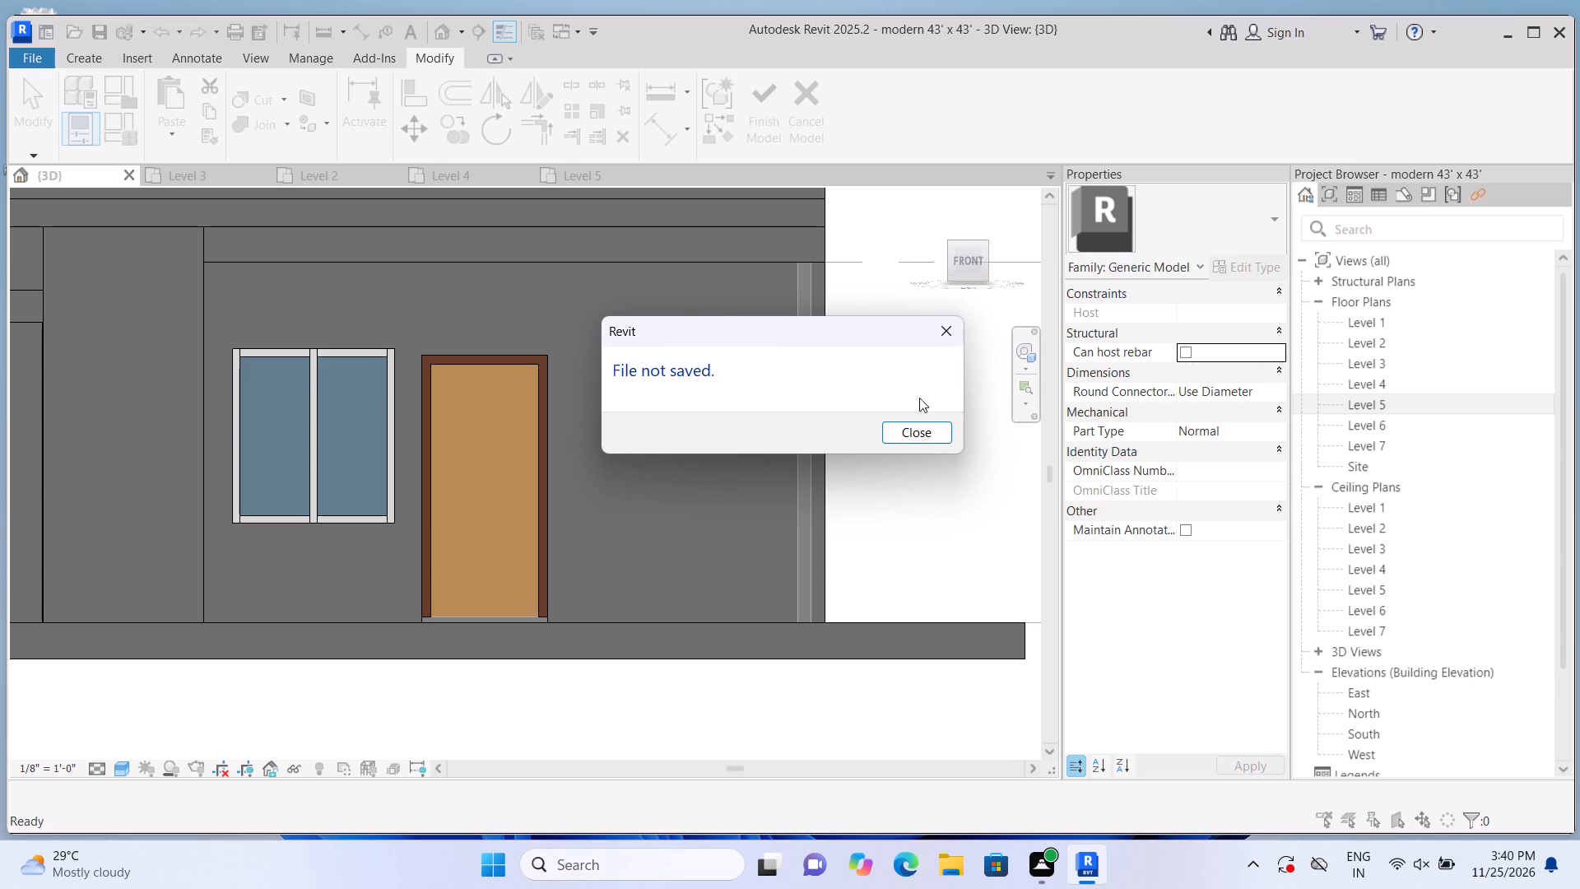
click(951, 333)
Finish the in-place cladding model on the front facade and save the project.
scroll(860, 458, down, 6)
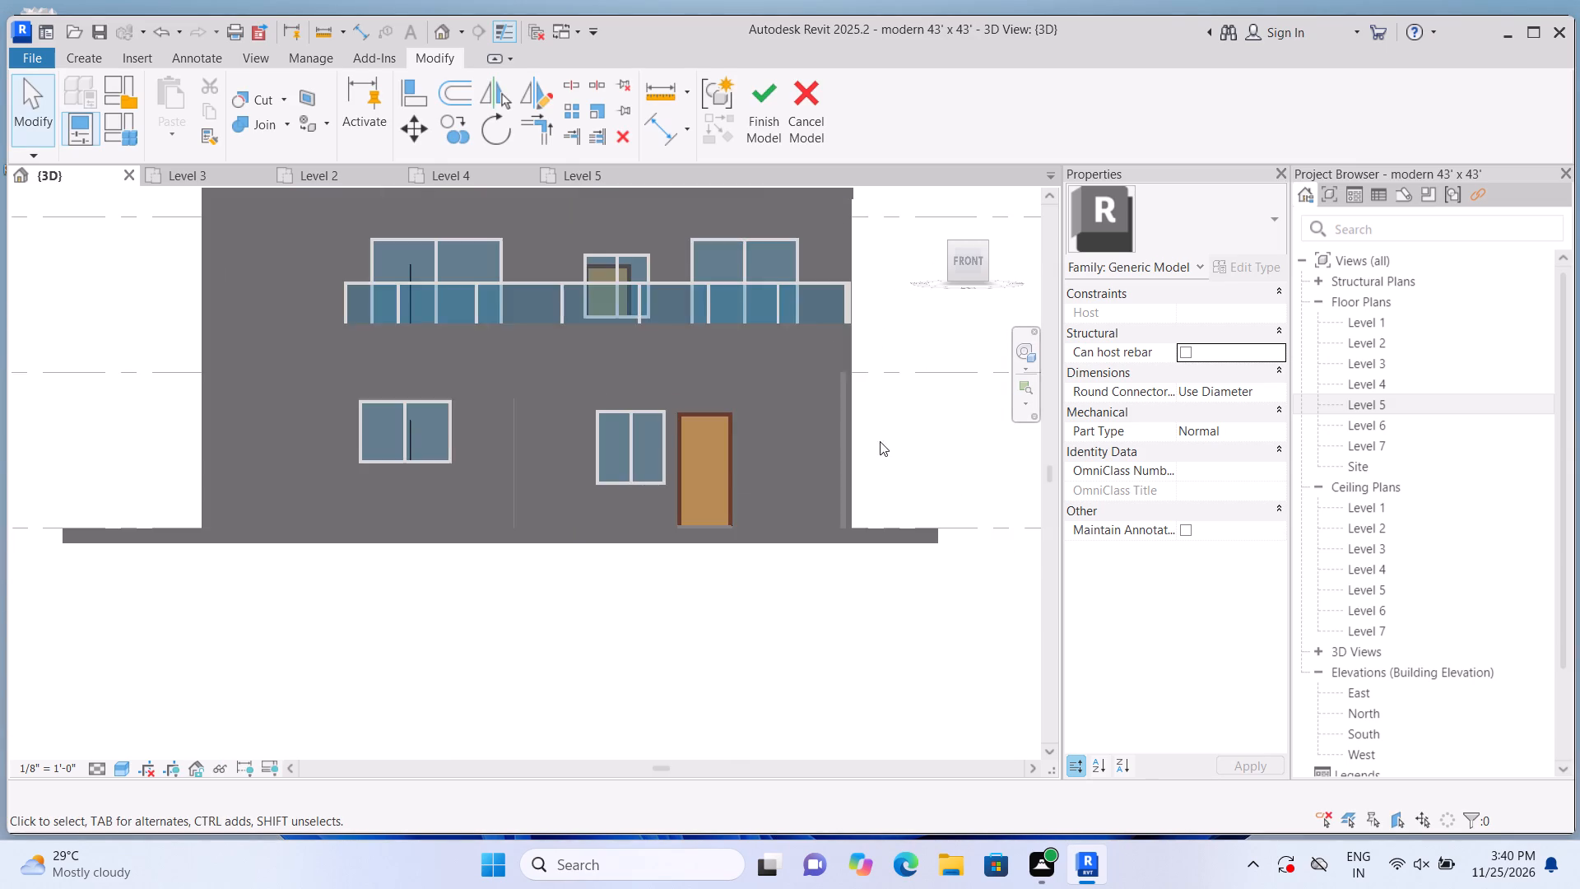
middle_drag(880, 441, 862, 605)
scroll(861, 598, down, 3)
scroll(861, 598, up, 1)
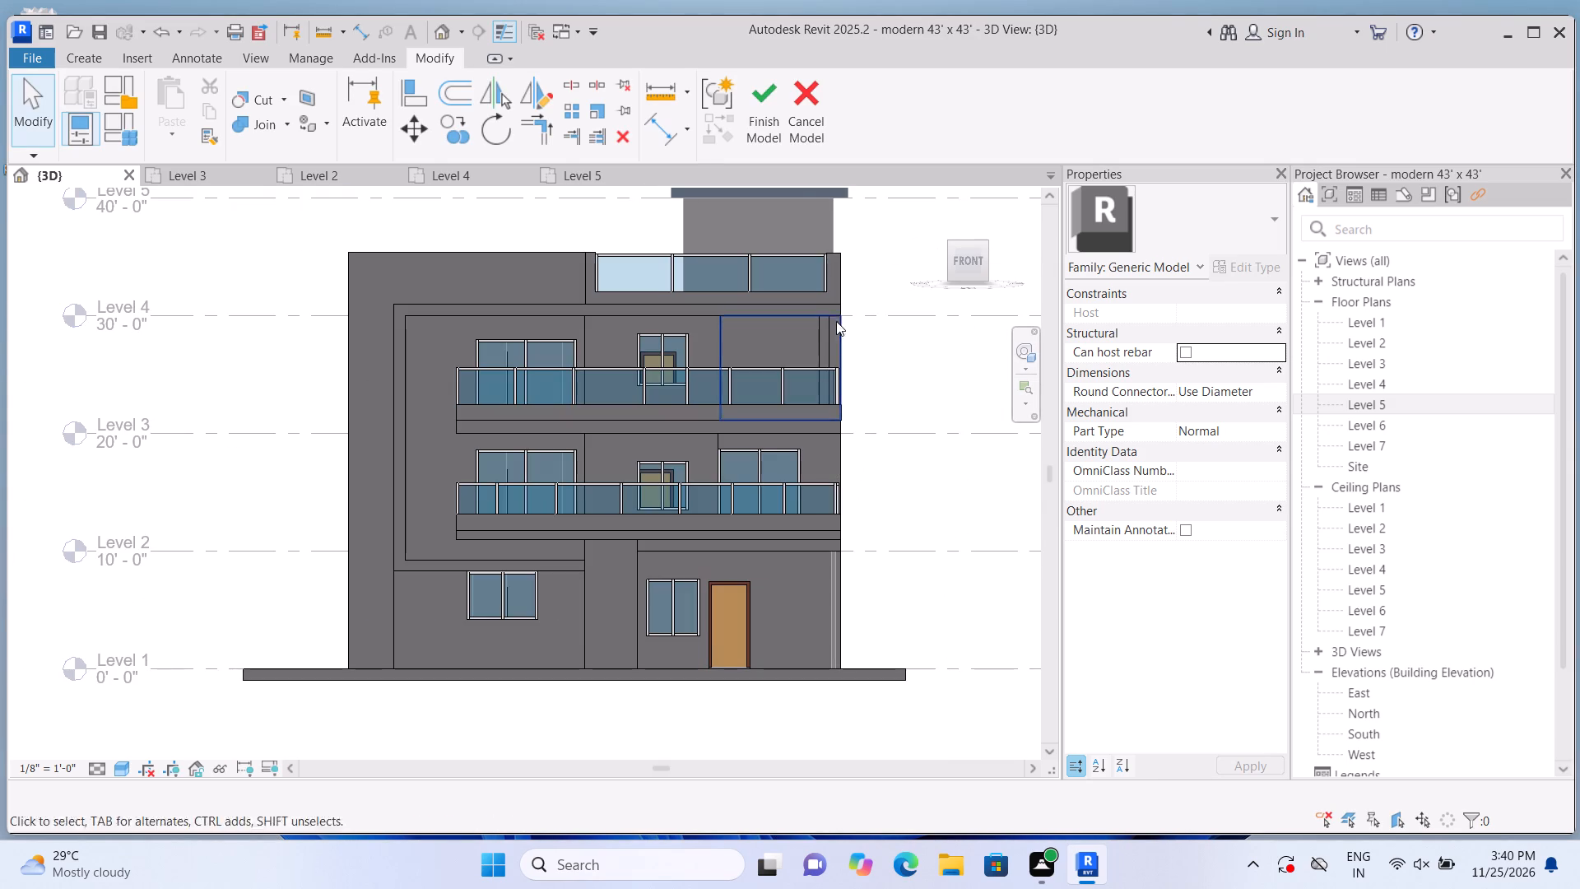
click(764, 138)
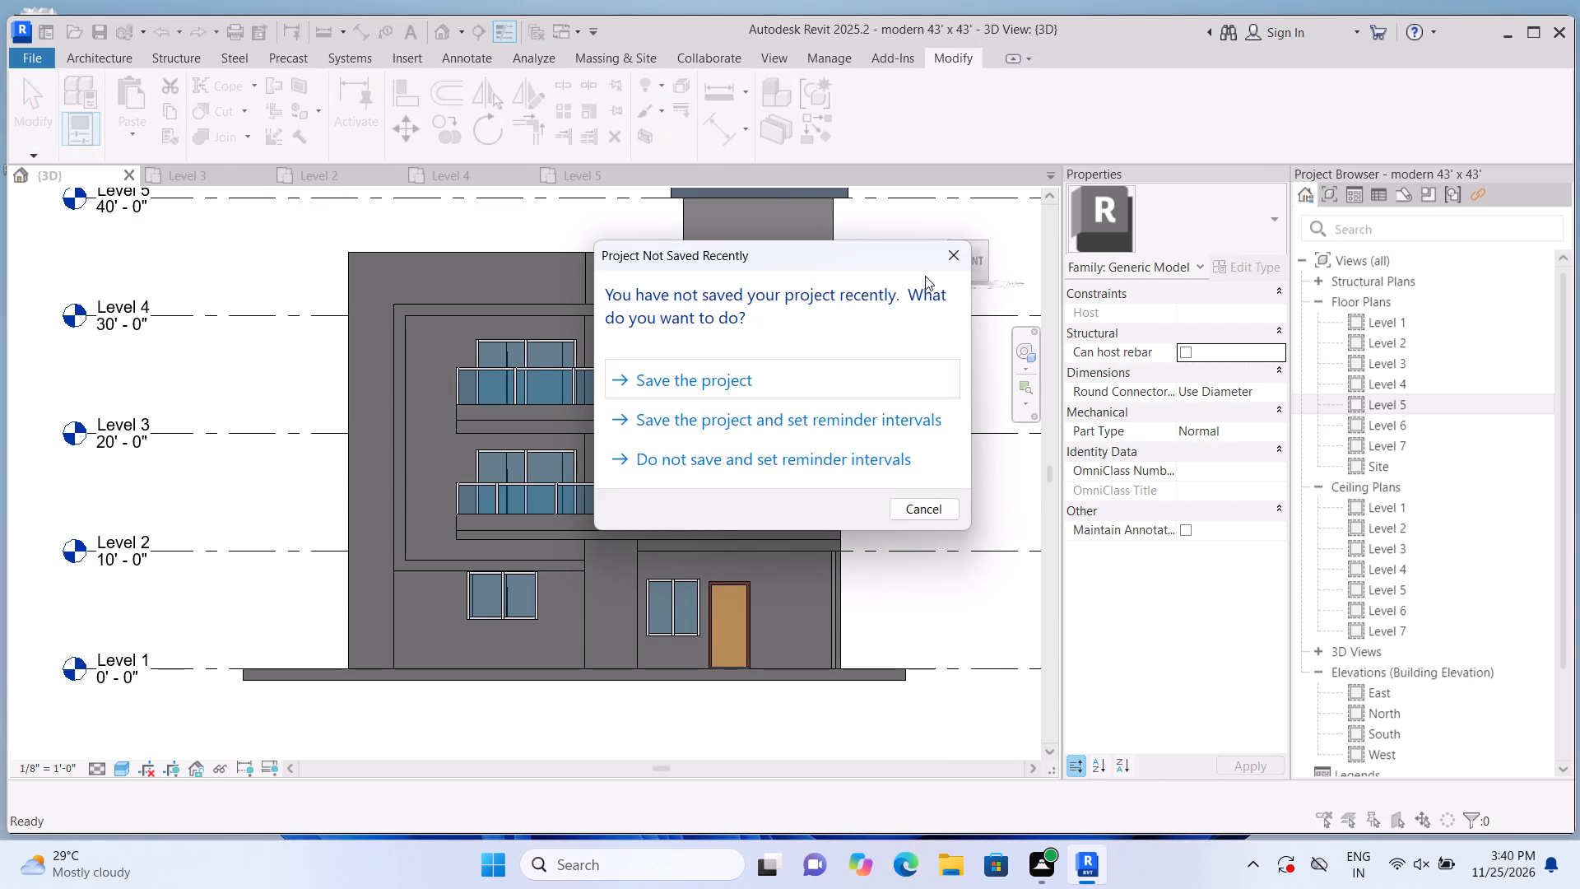
click(897, 392)
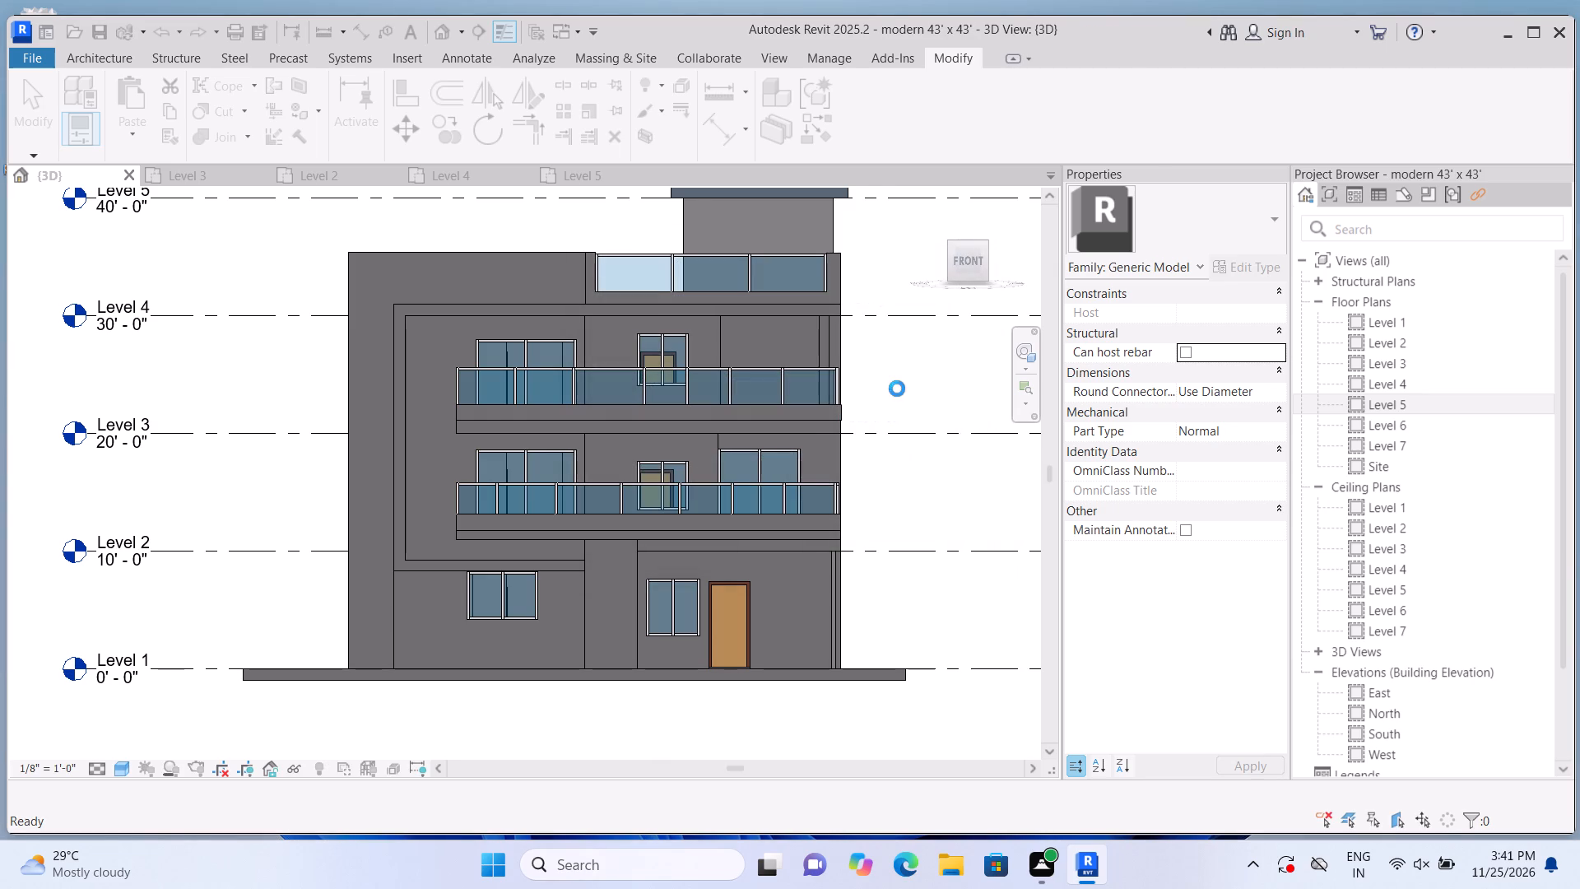
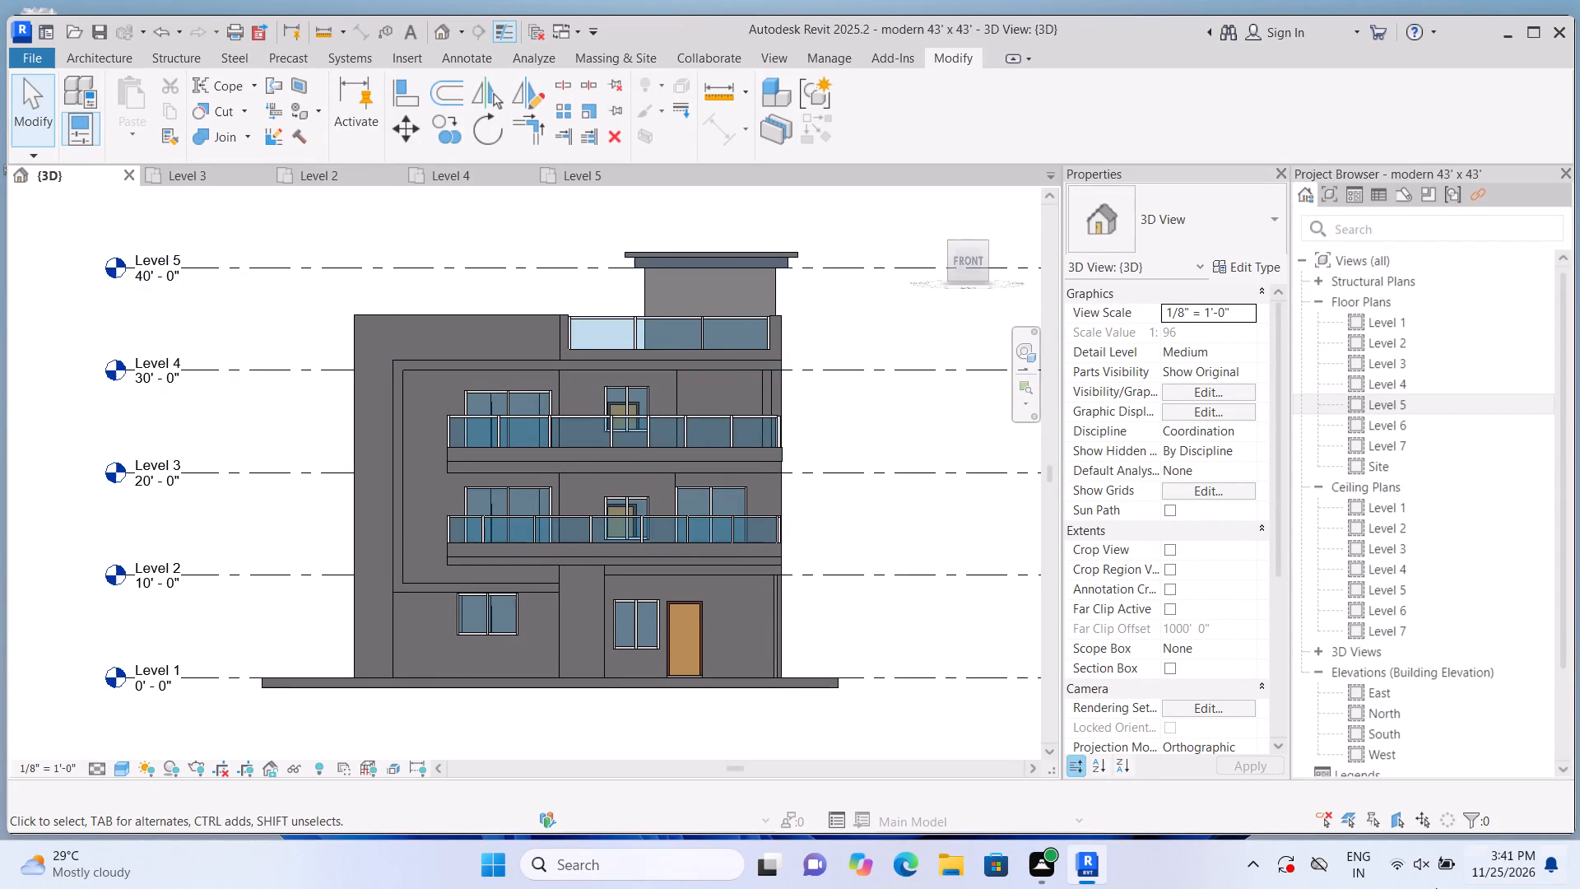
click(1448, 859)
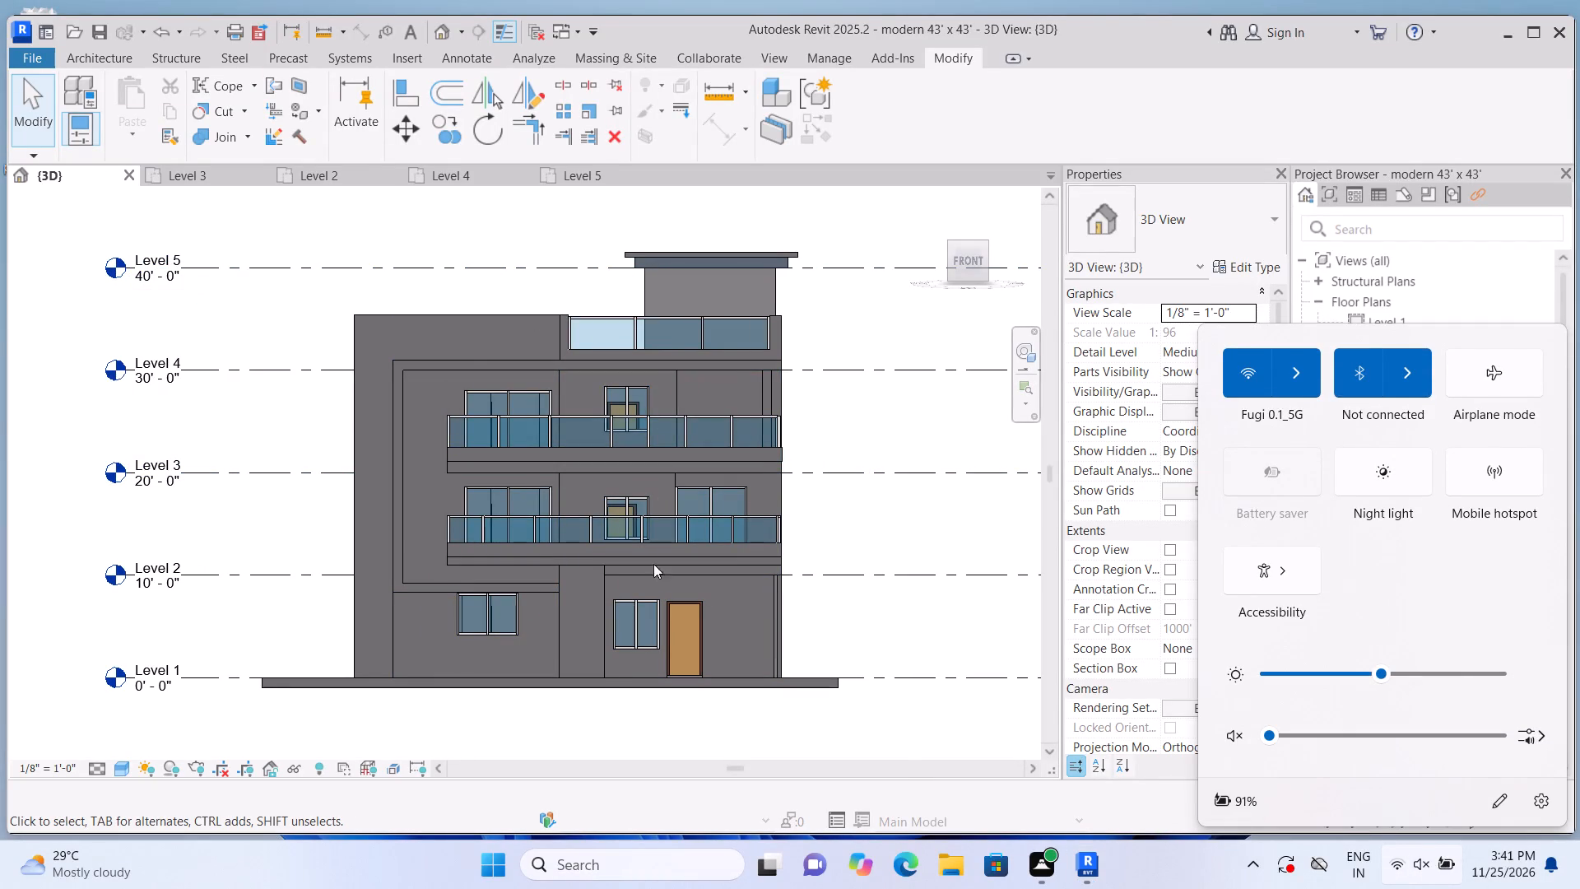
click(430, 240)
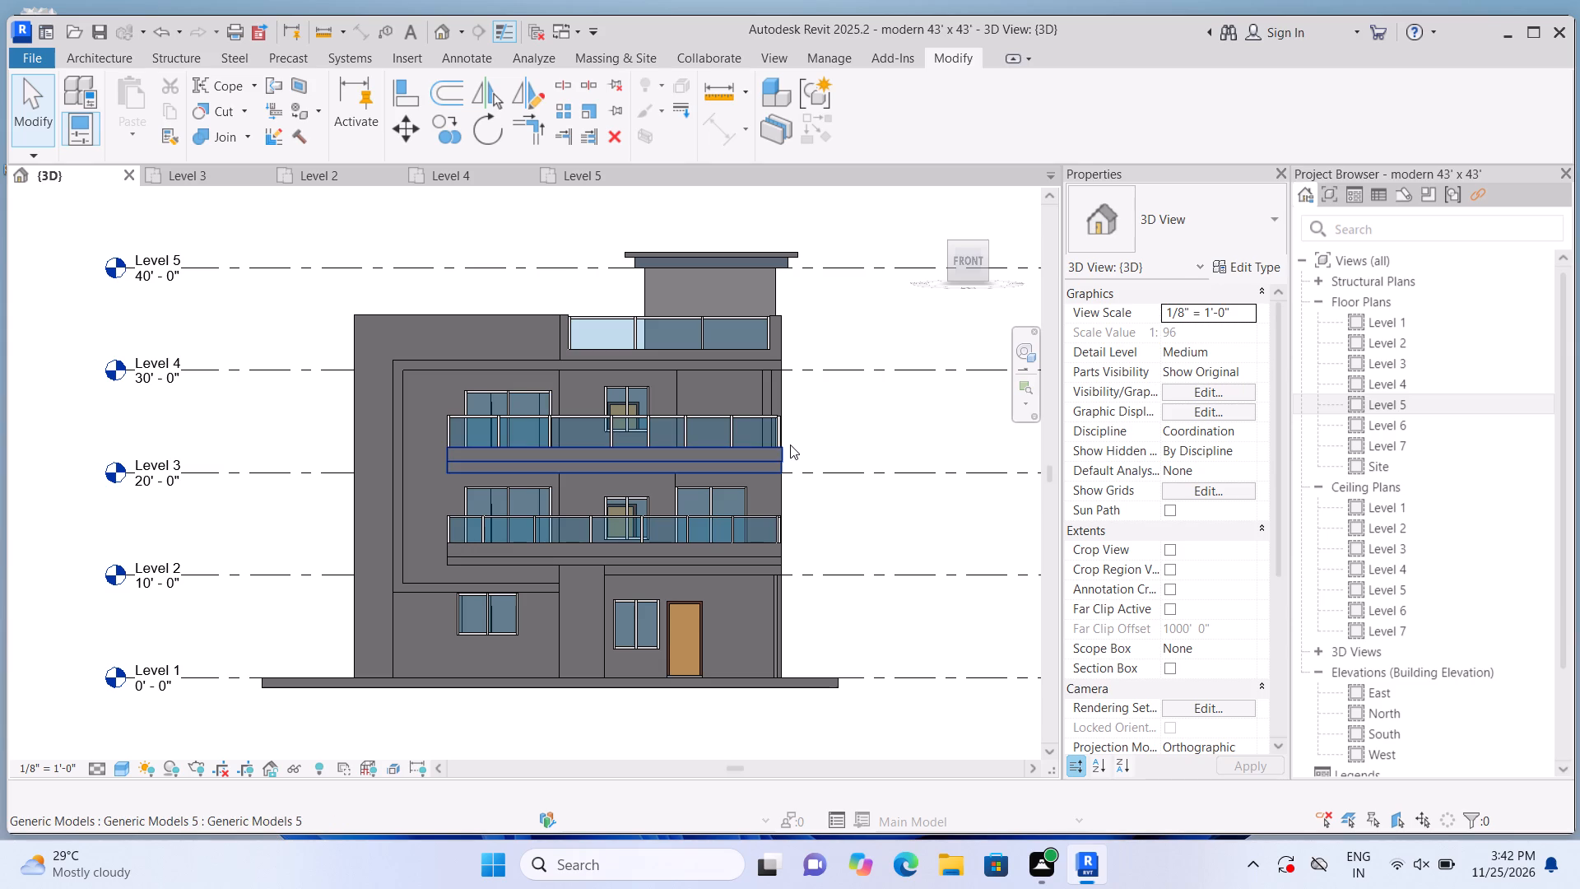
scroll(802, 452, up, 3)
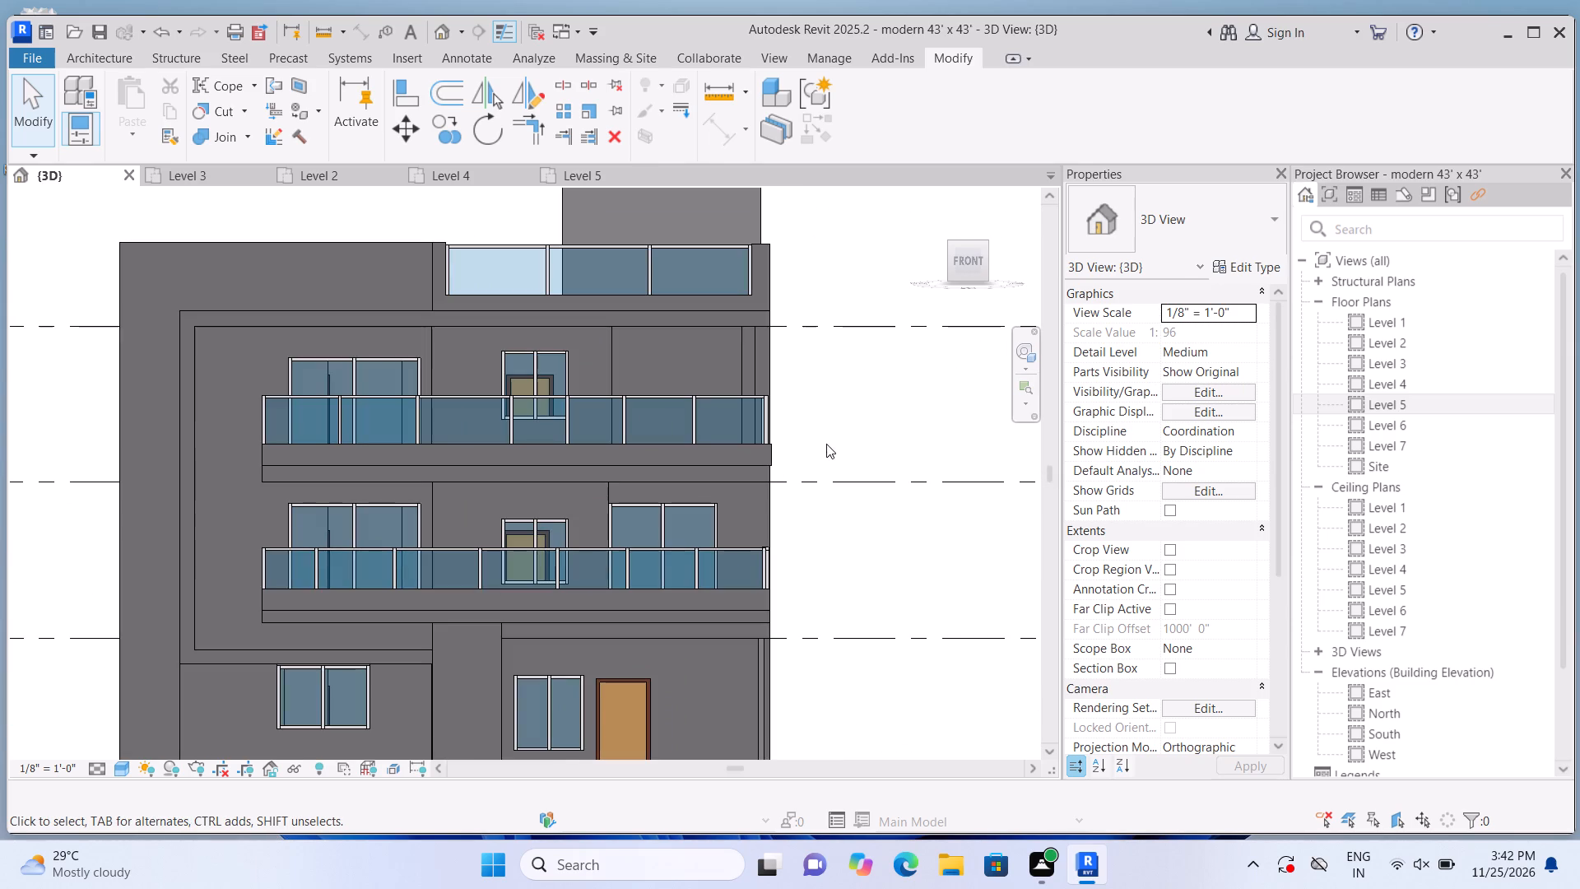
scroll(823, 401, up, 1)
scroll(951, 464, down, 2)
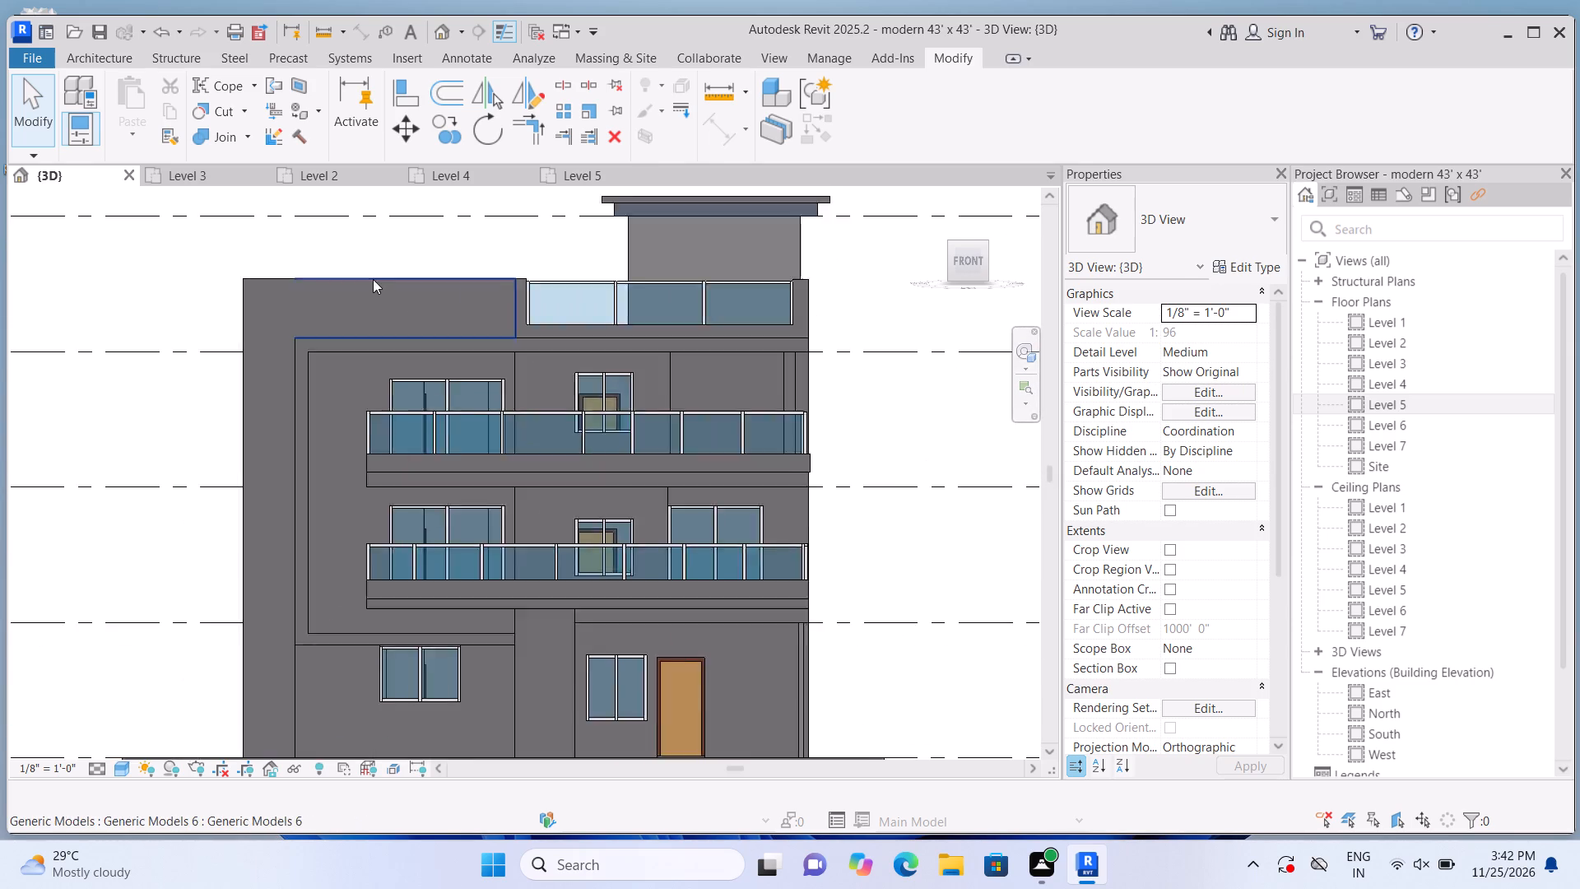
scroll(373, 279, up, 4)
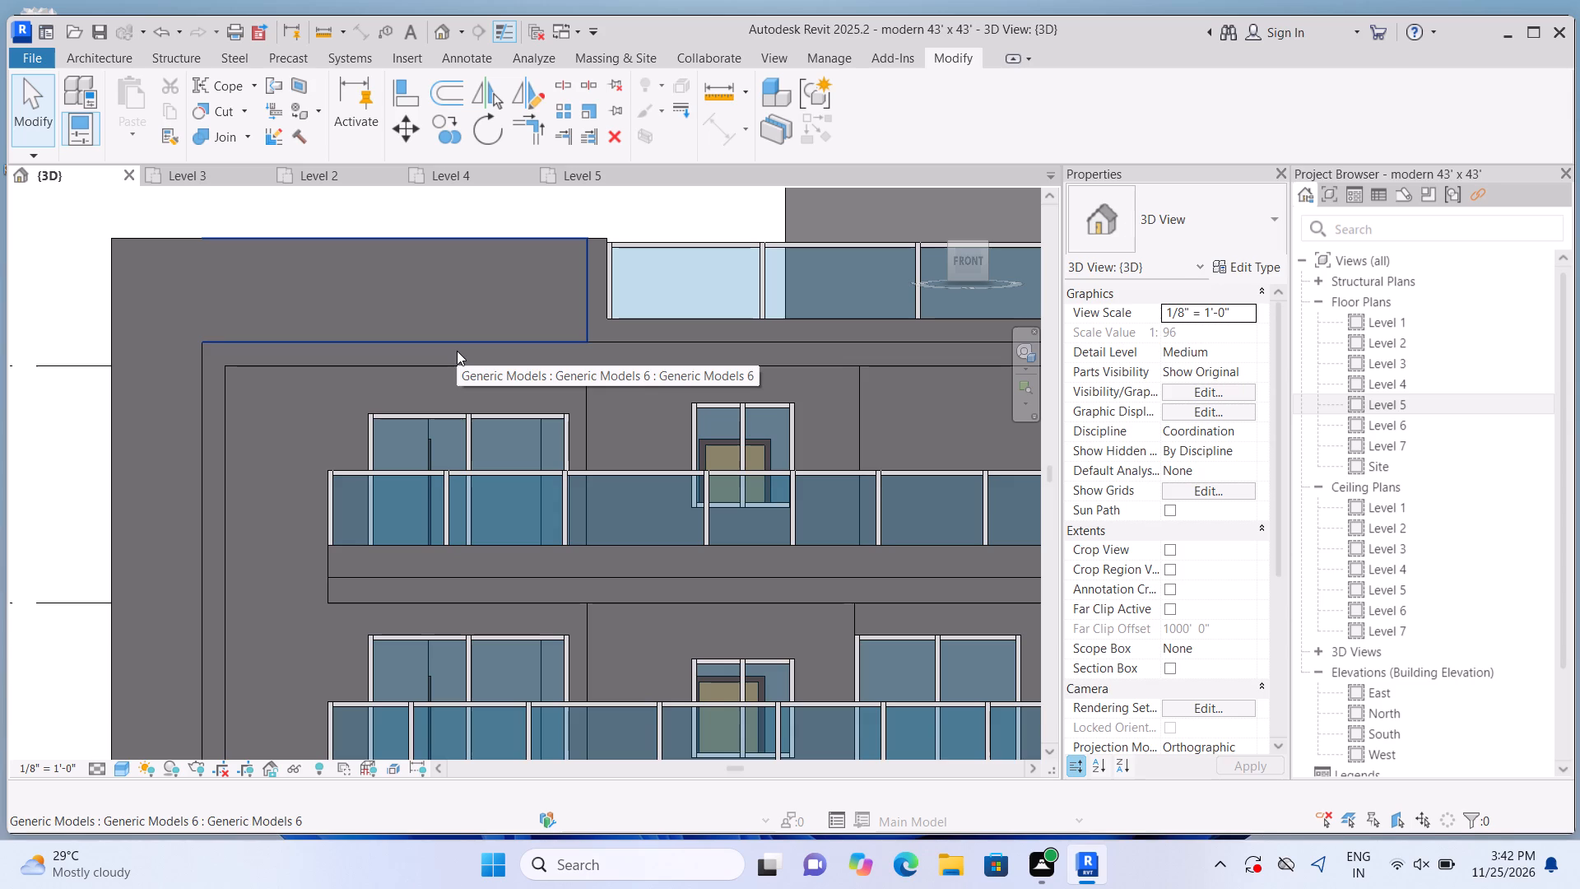
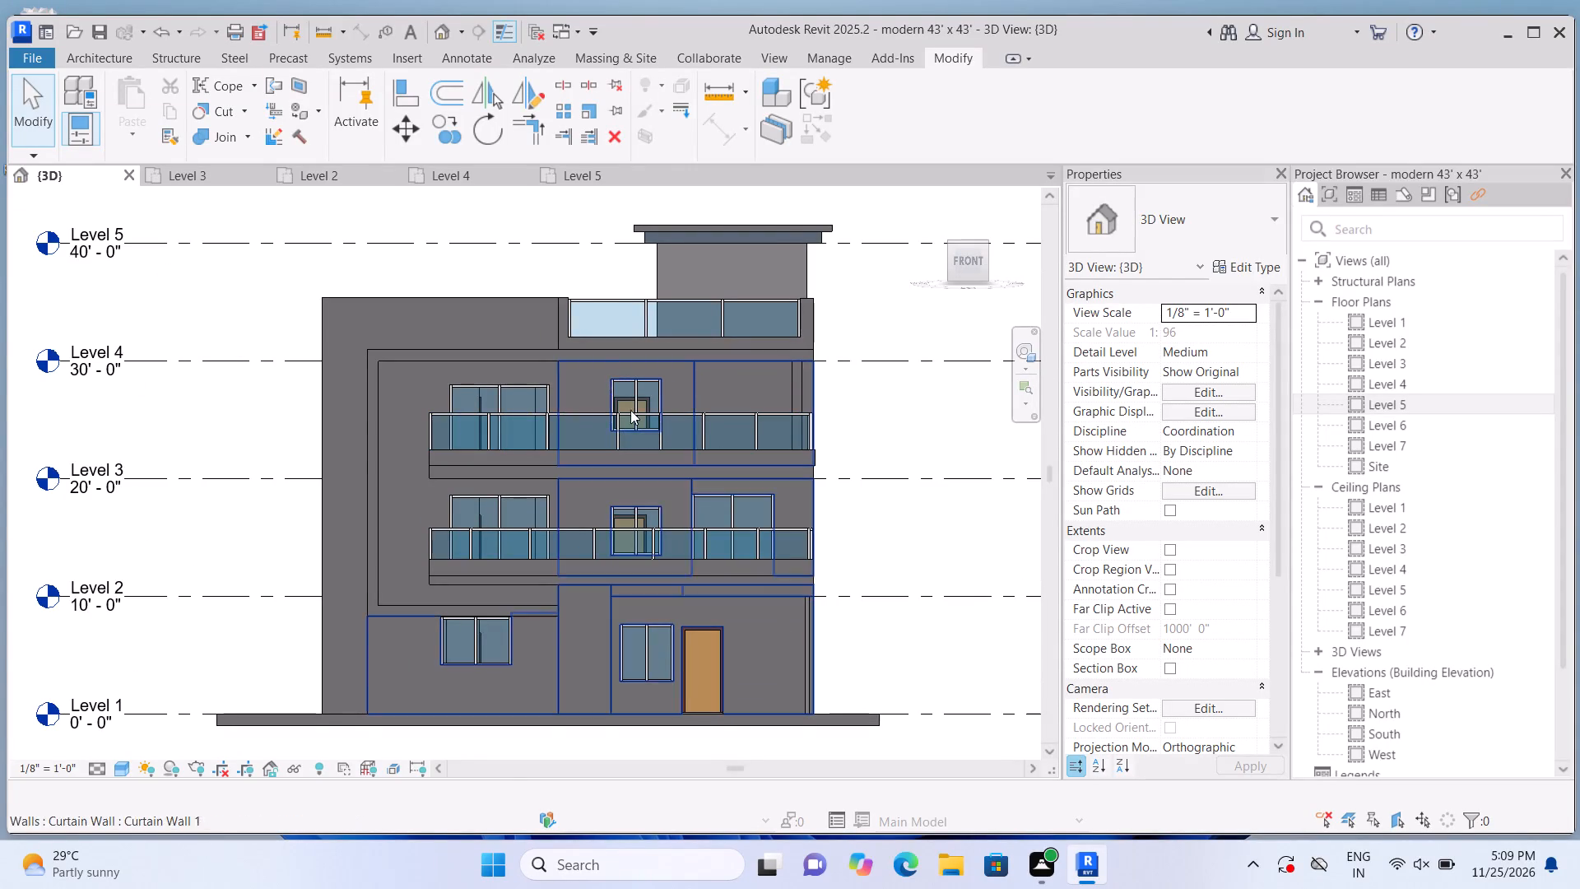
Create a new in-place model component in the Generic Models category, keeping the default name.
click(130, 61)
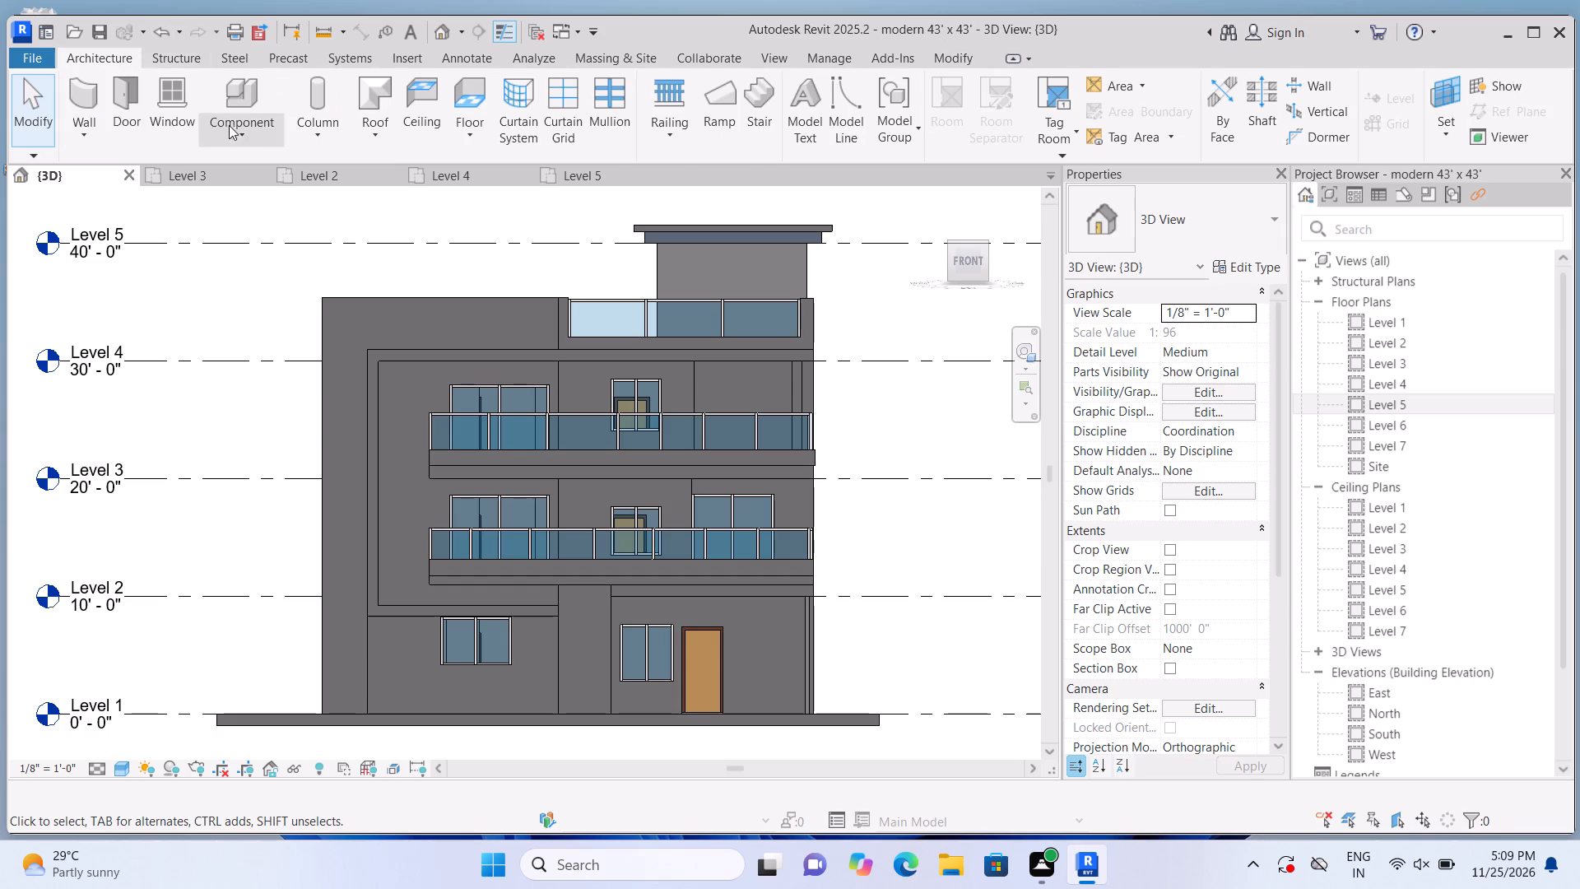
click(247, 129)
click(285, 216)
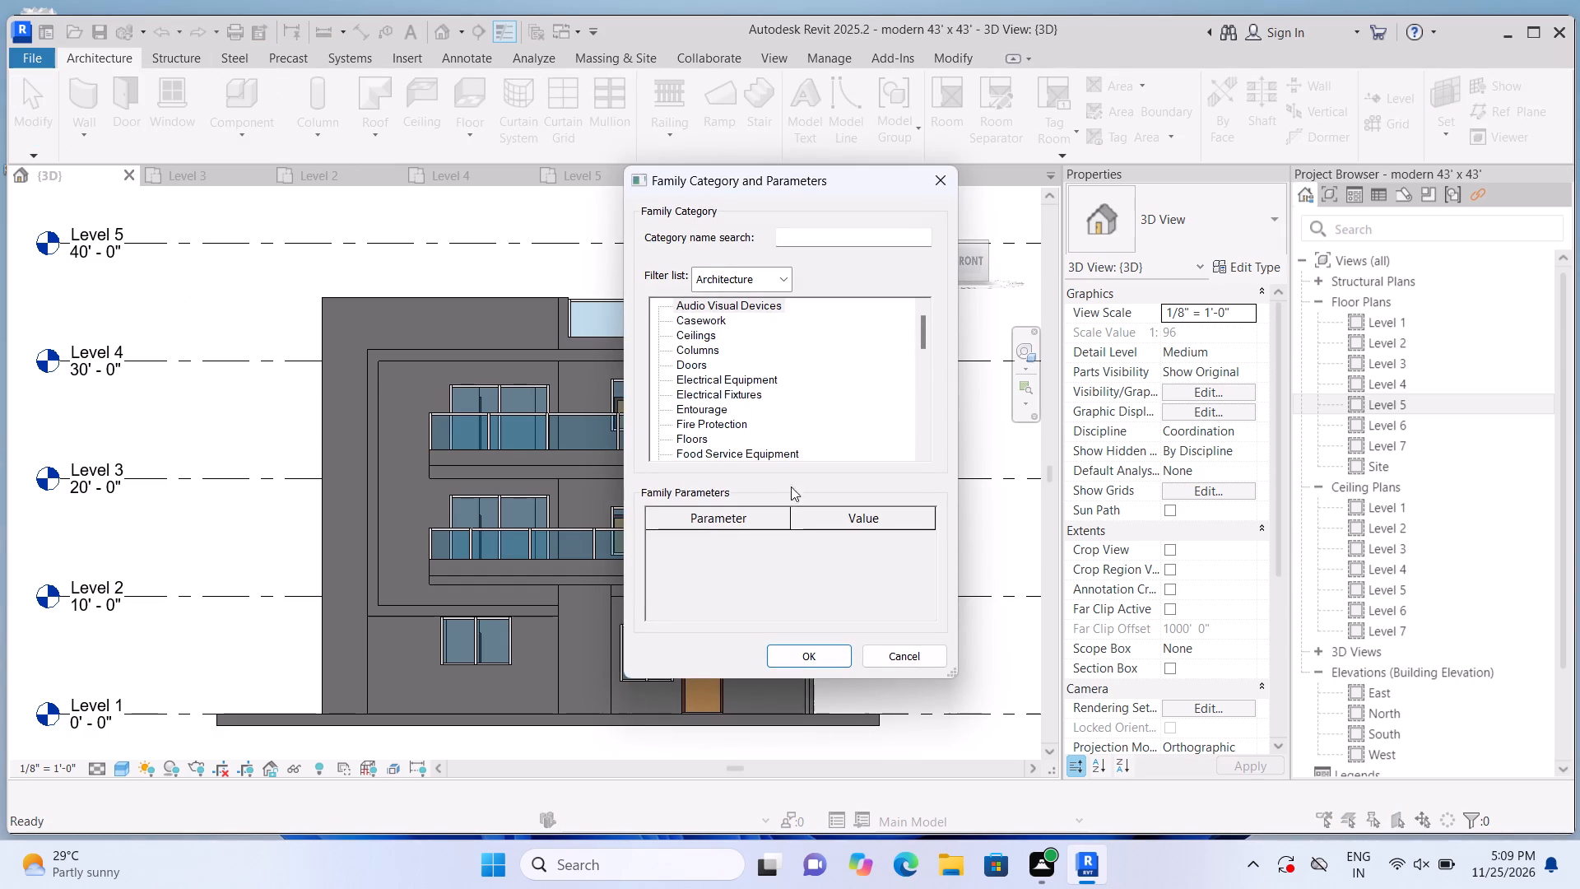
scroll(794, 412, down, 10)
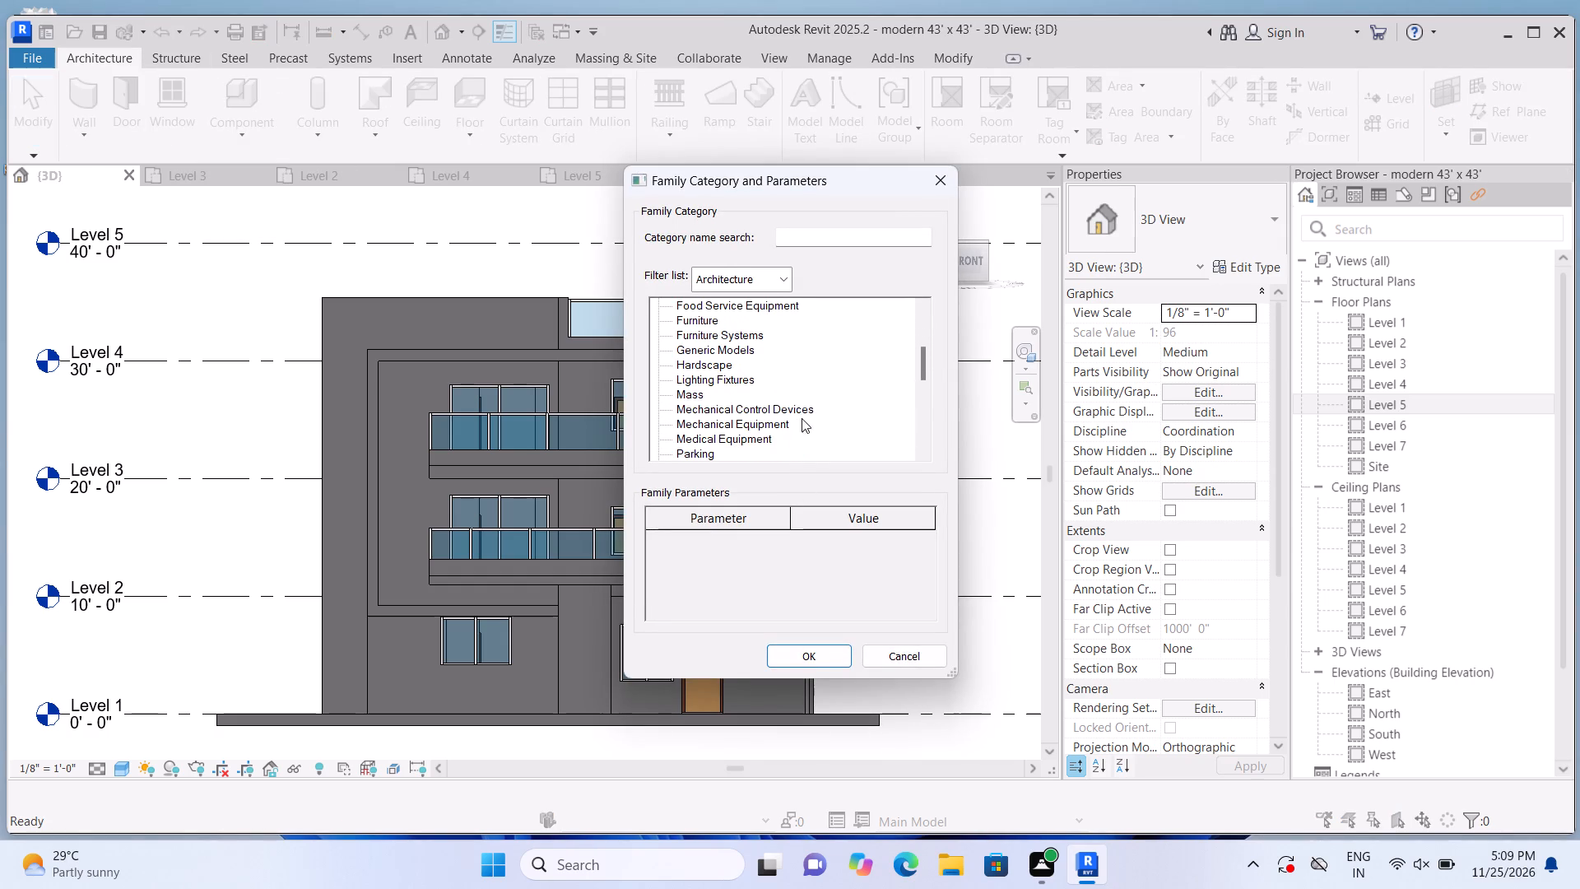
click(743, 355)
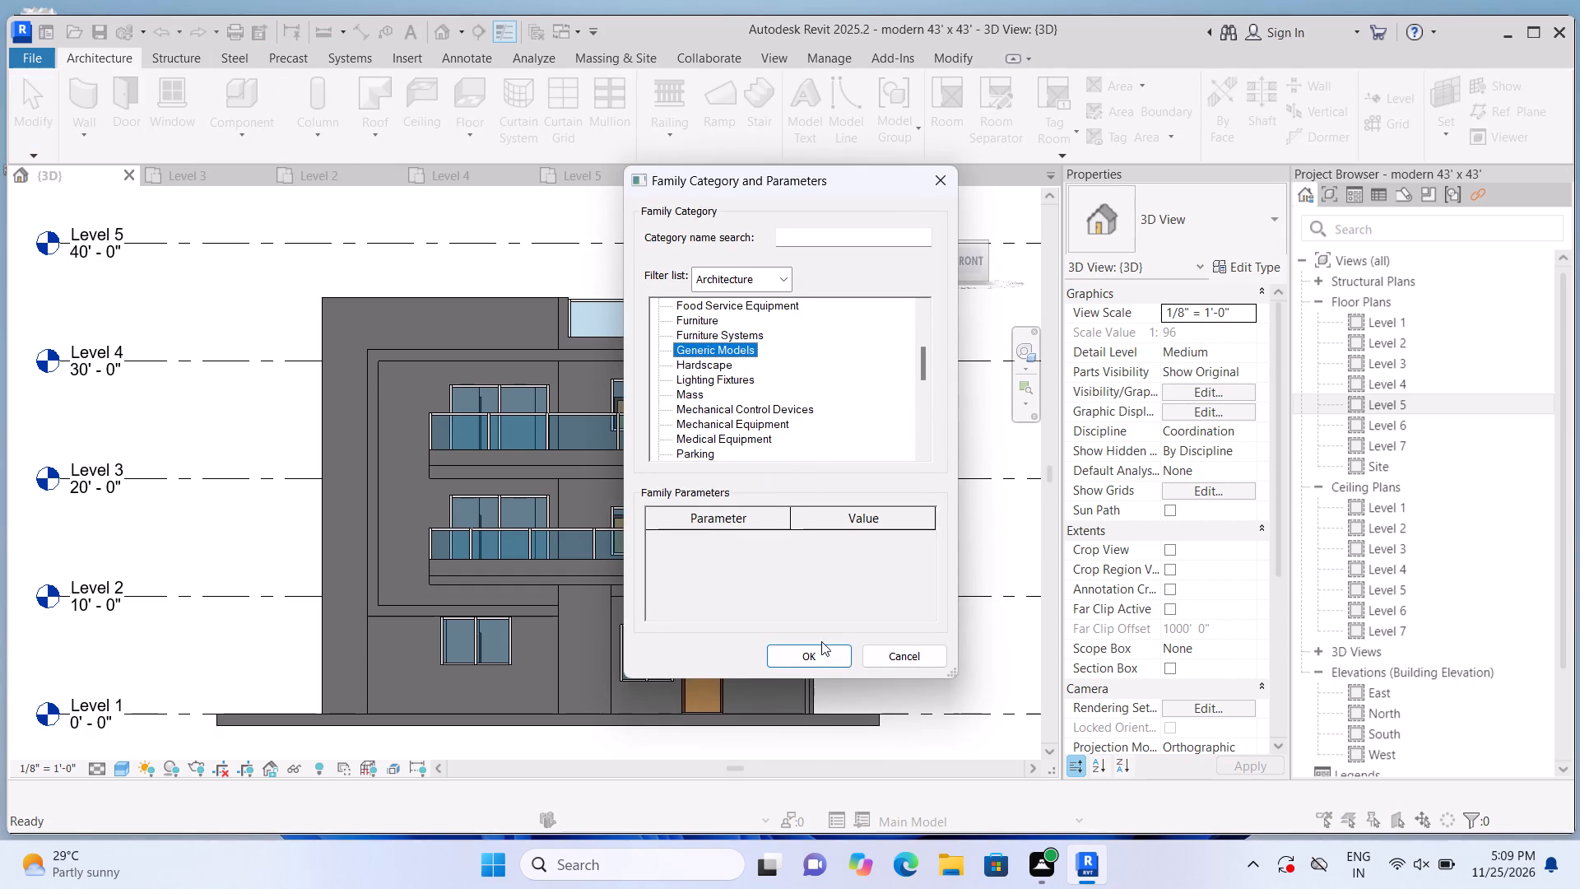
click(823, 655)
click(833, 458)
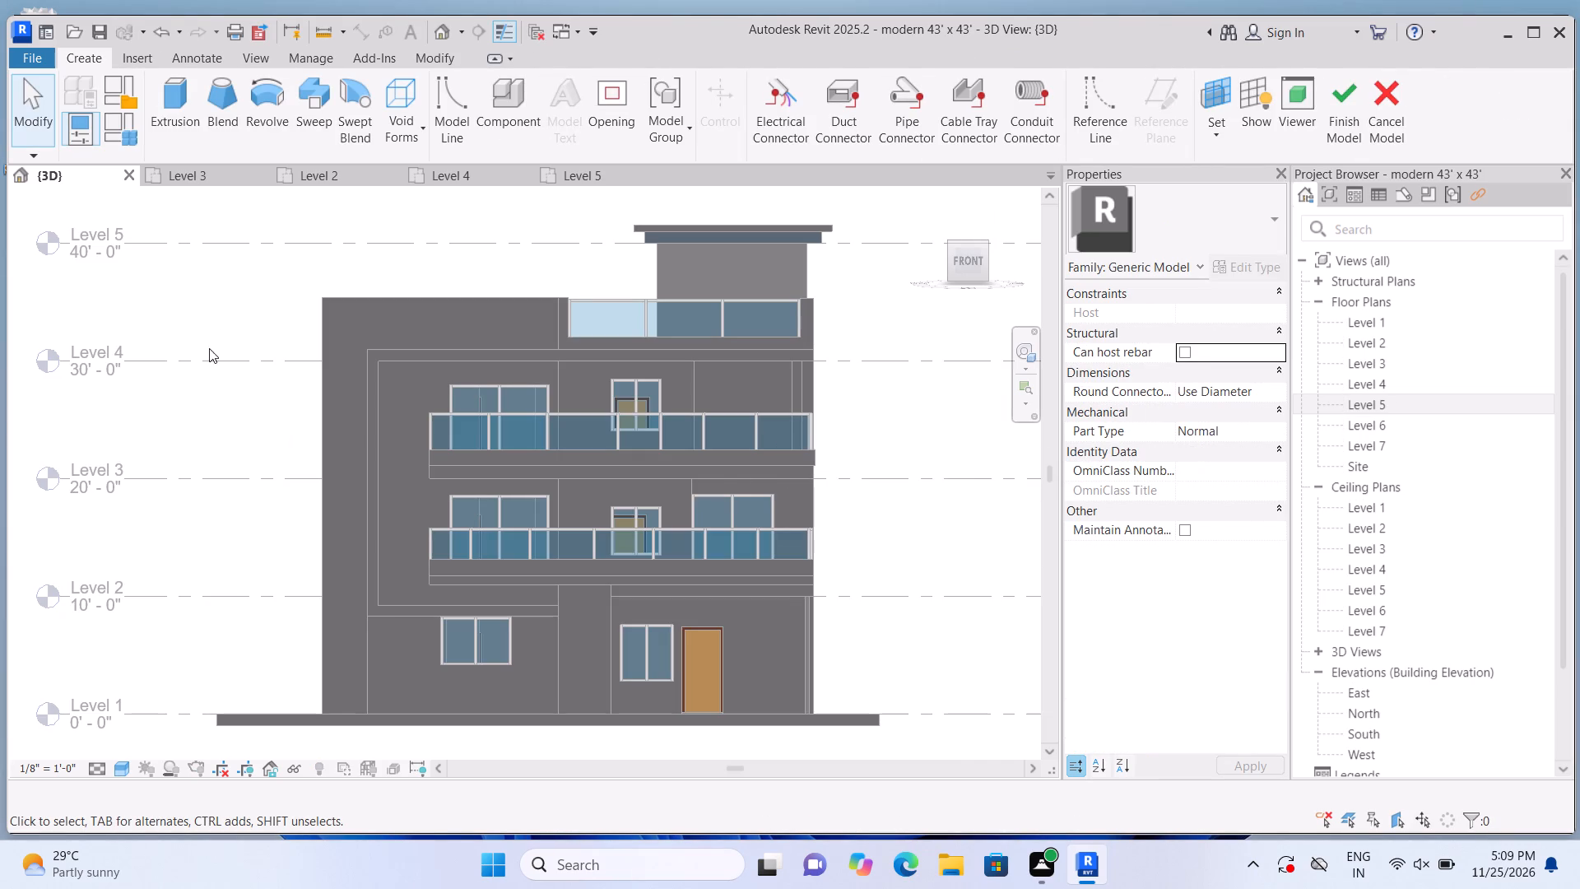
Start a solid extrusion with its work plane on the front face of the cladding panel around the left bay's windows.
double_click(158, 97)
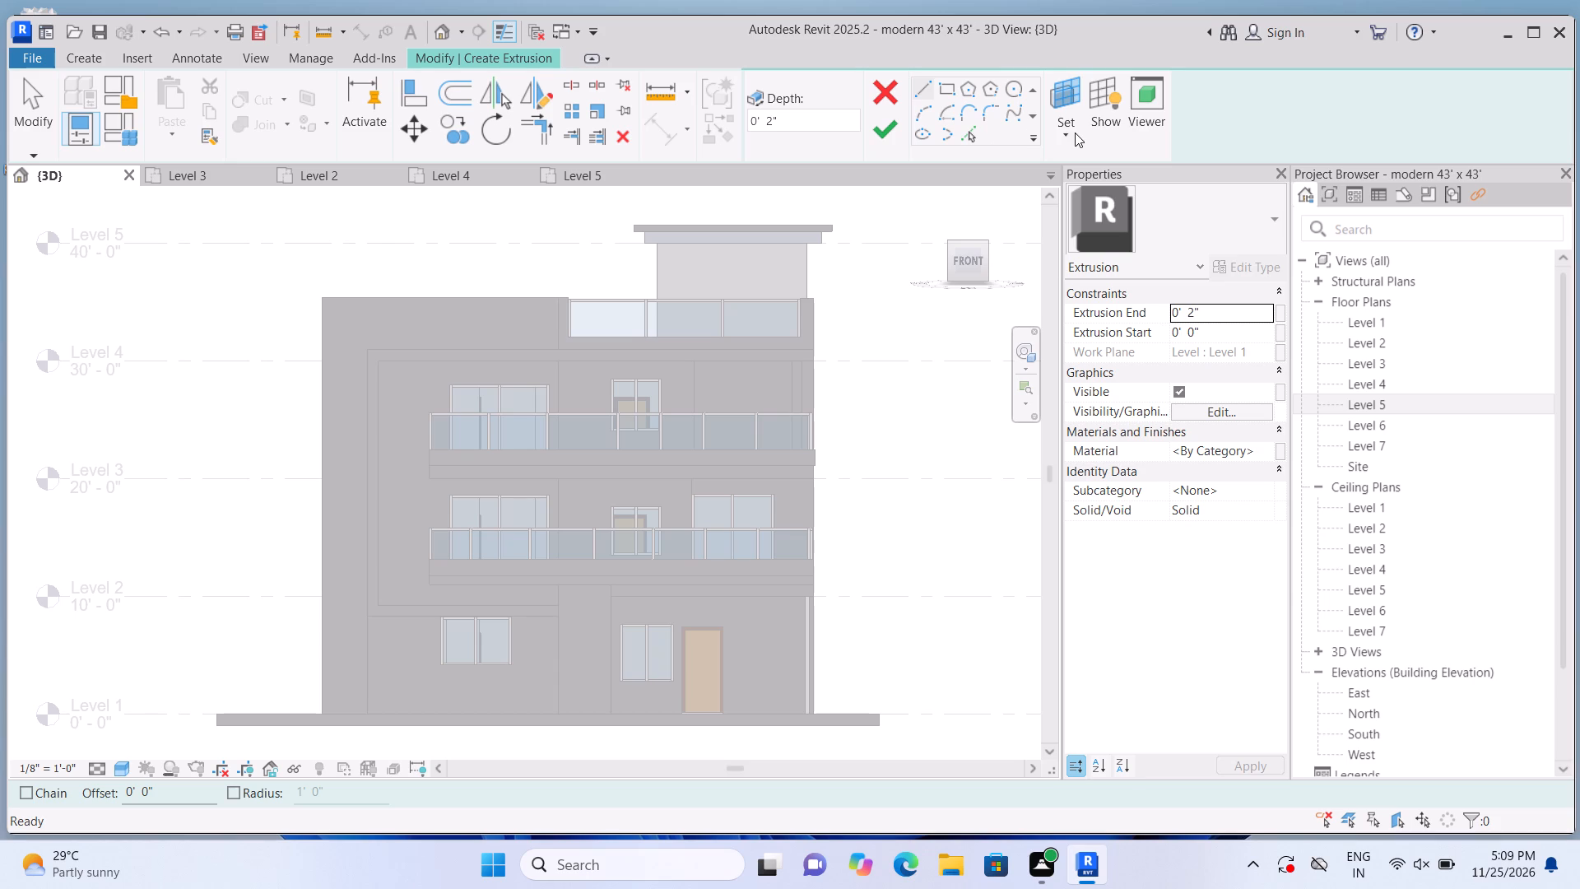
double_click(1075, 133)
click(1059, 134)
click(1077, 199)
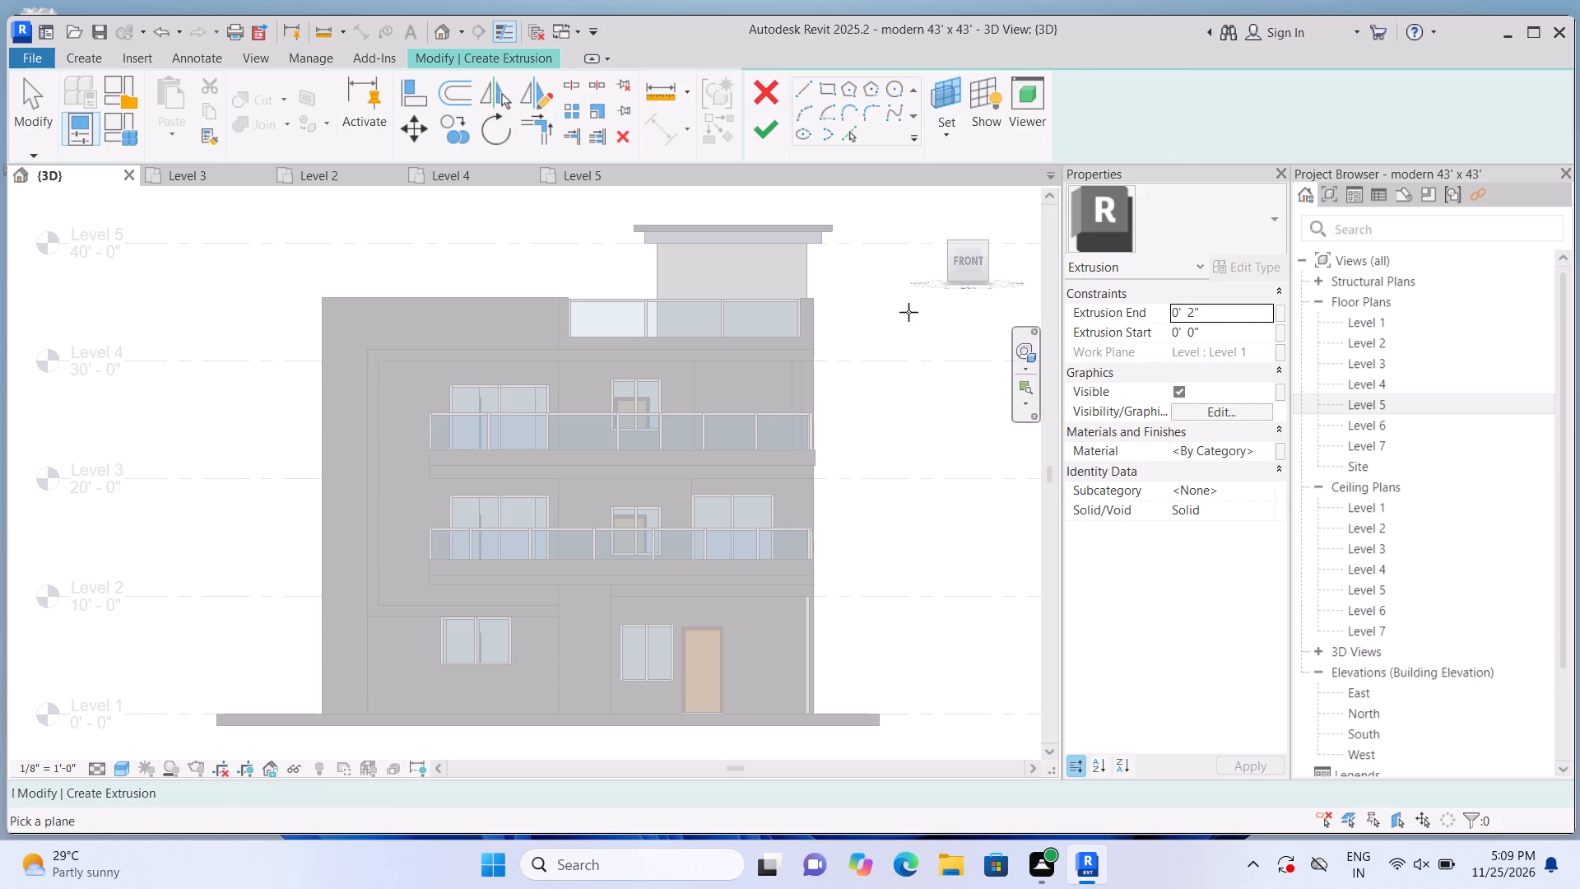
scroll(536, 446, up, 4)
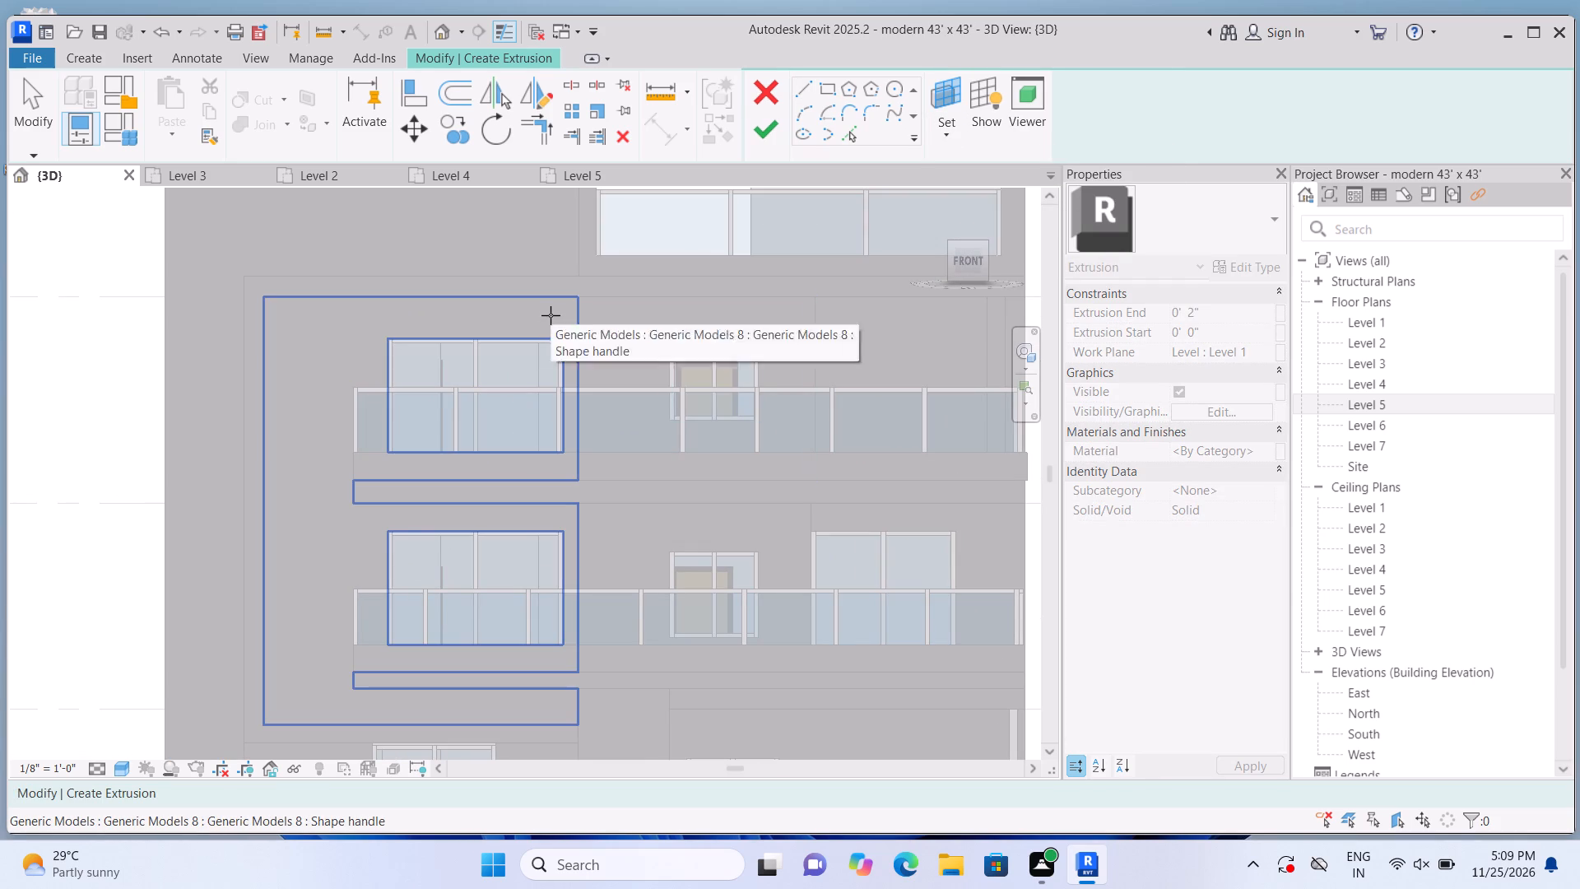
scroll(568, 326, down, 2)
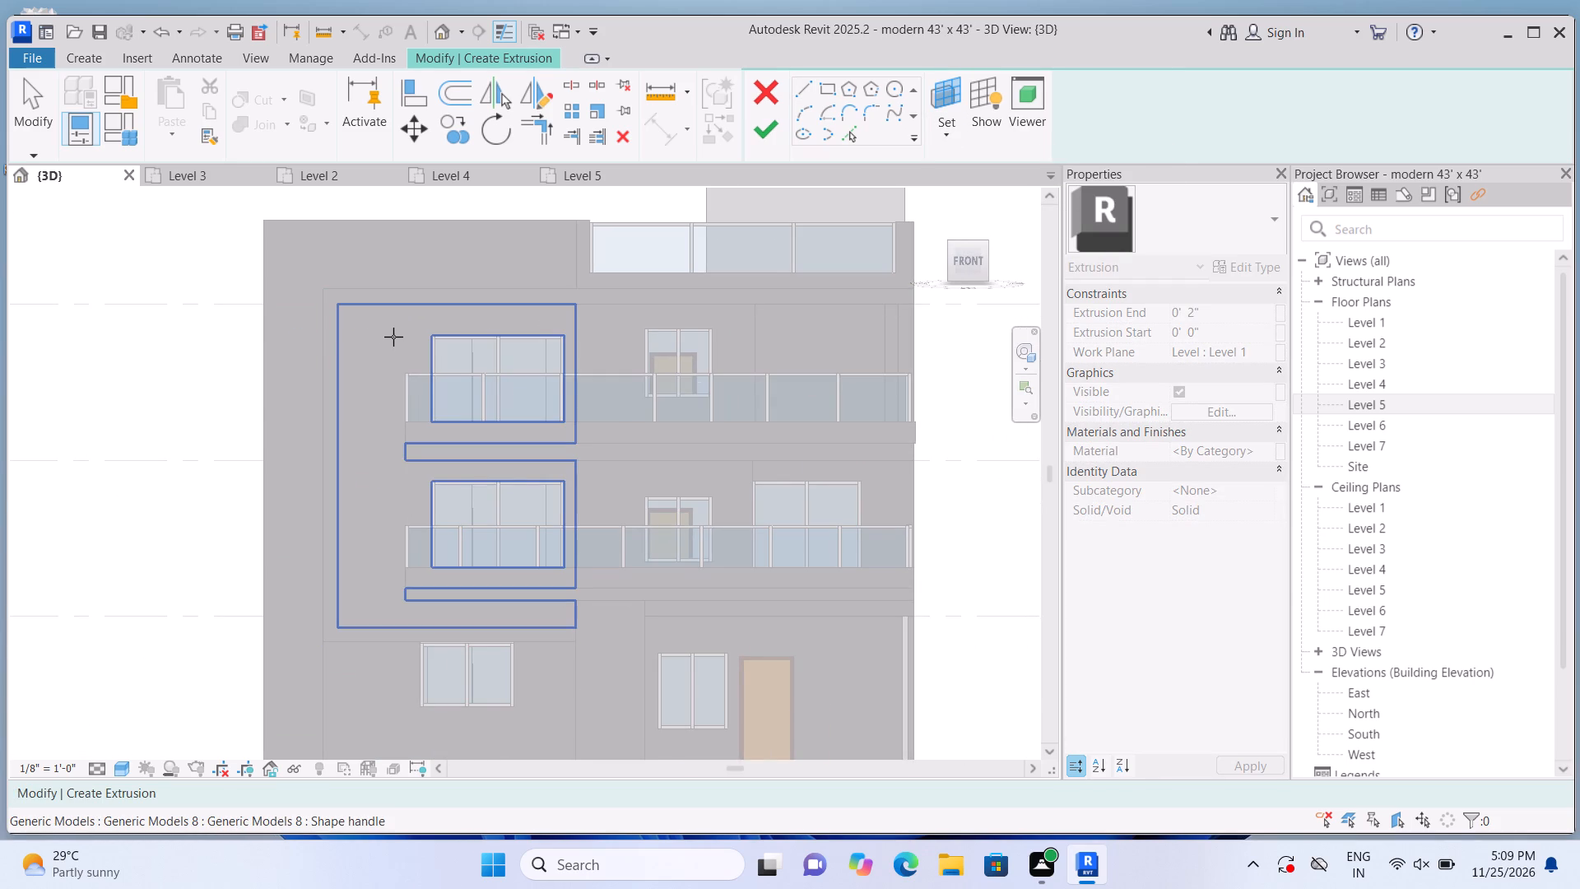
click(393, 337)
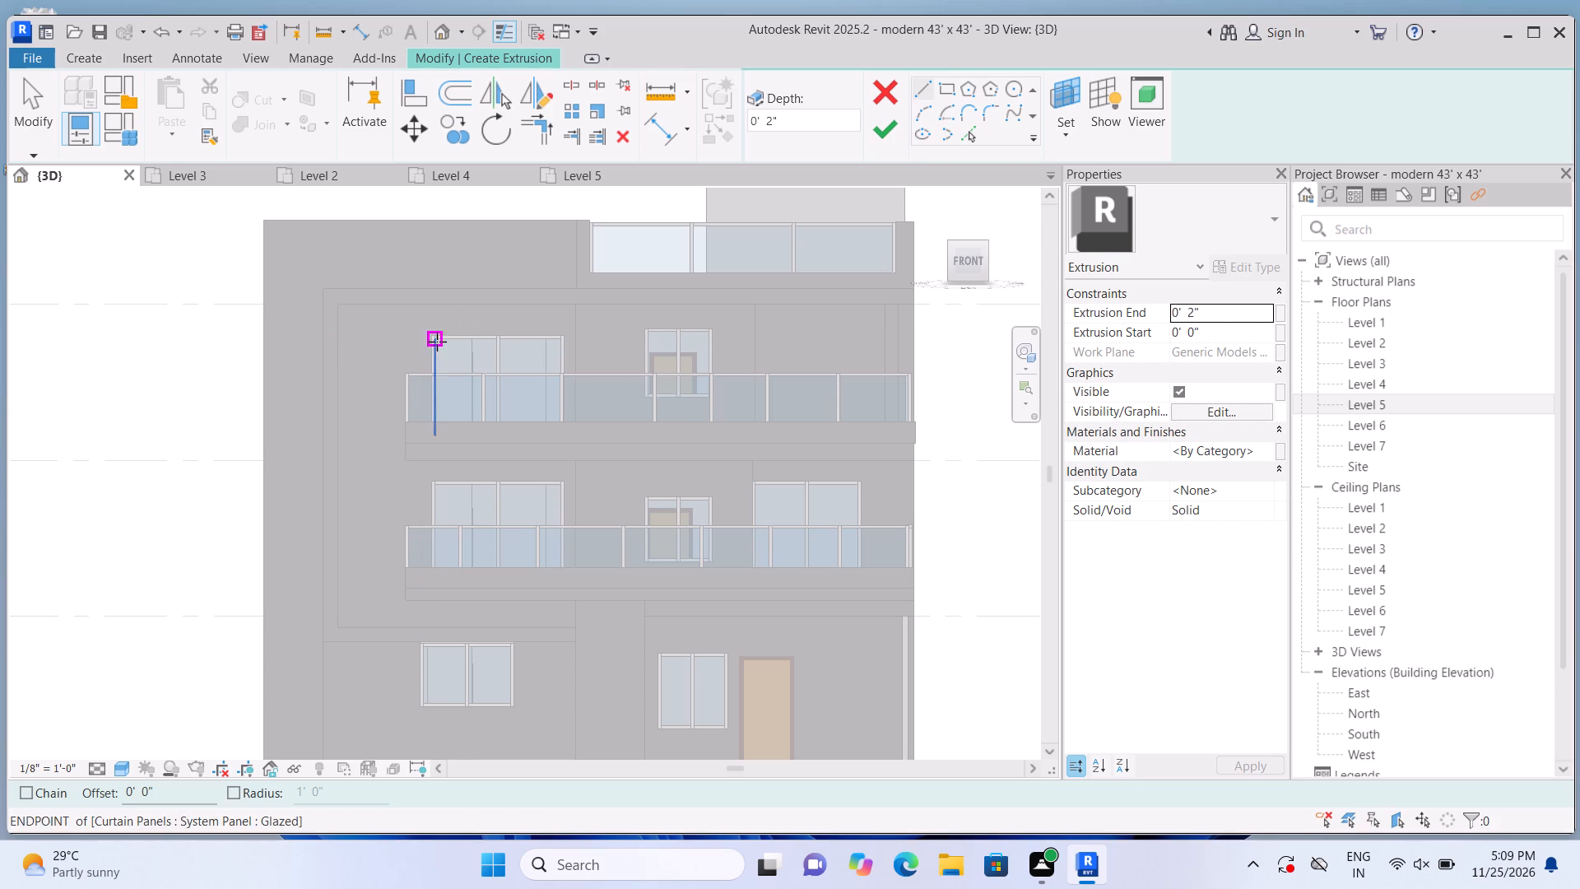
Sketch a rectangle about 10' wide and 2' high directly above the Level 3 left-bay window, from Level 4 down to the window top.
scroll(420, 330, up, 3)
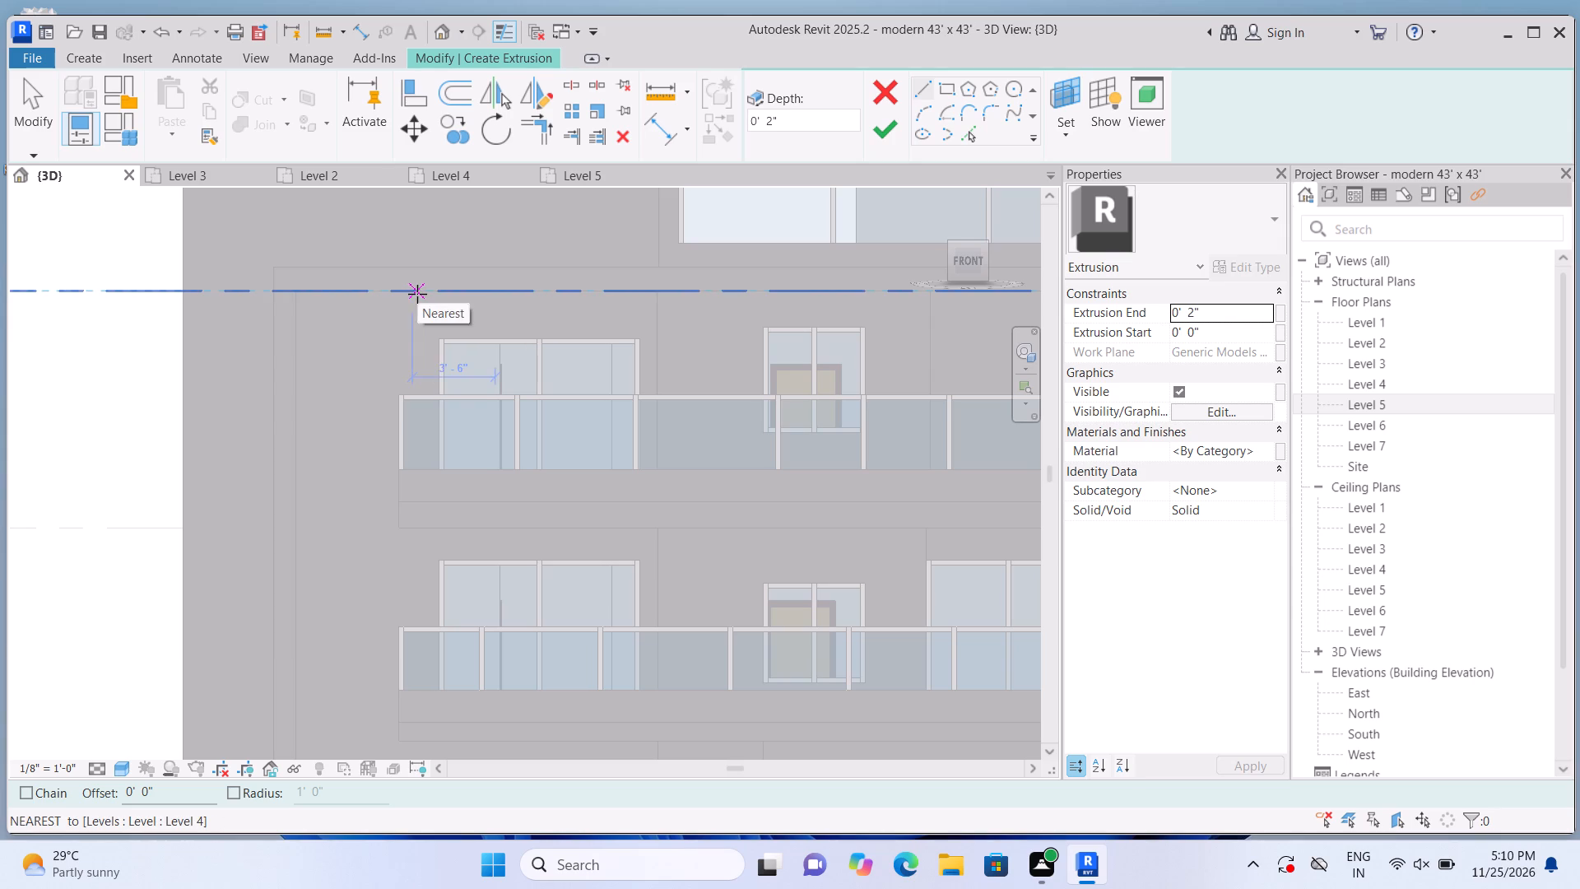
click(417, 294)
click(944, 77)
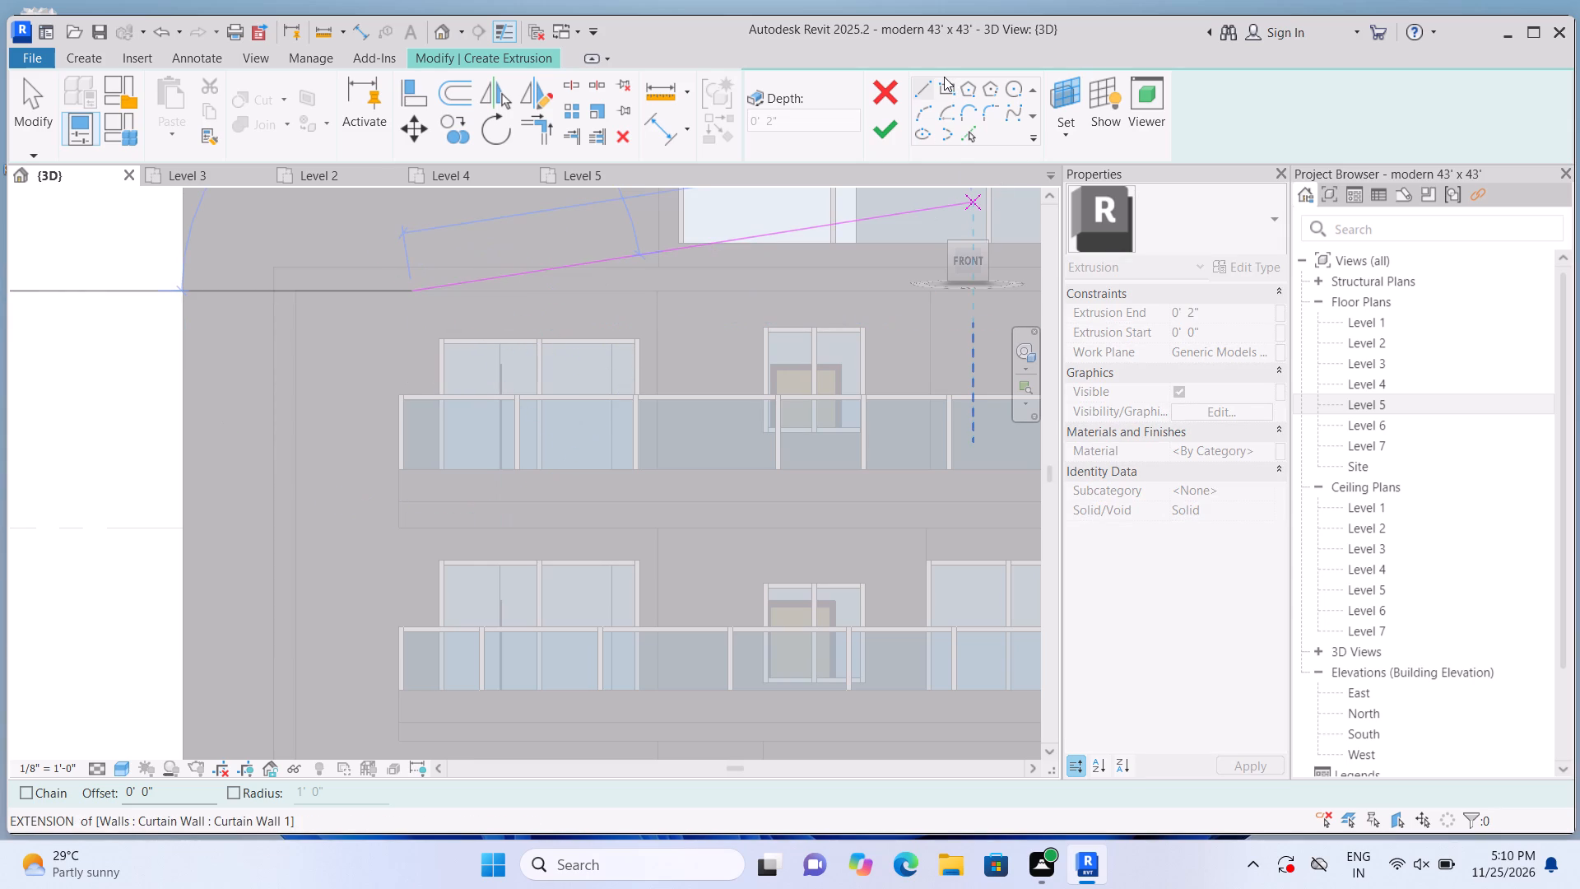
click(946, 82)
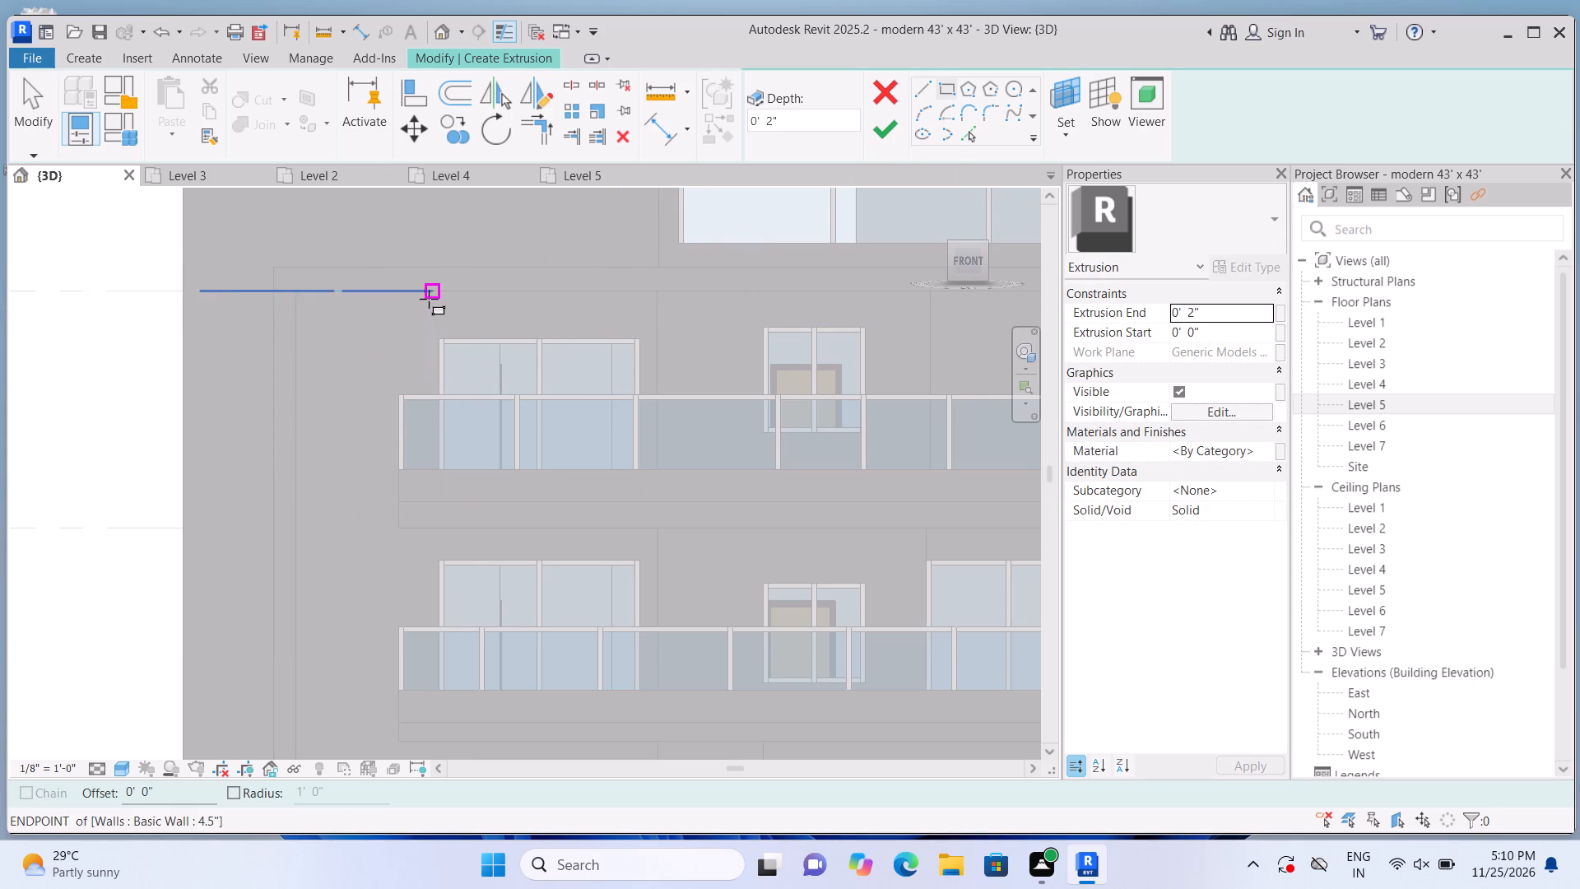
click(421, 292)
scroll(587, 326, up, 3)
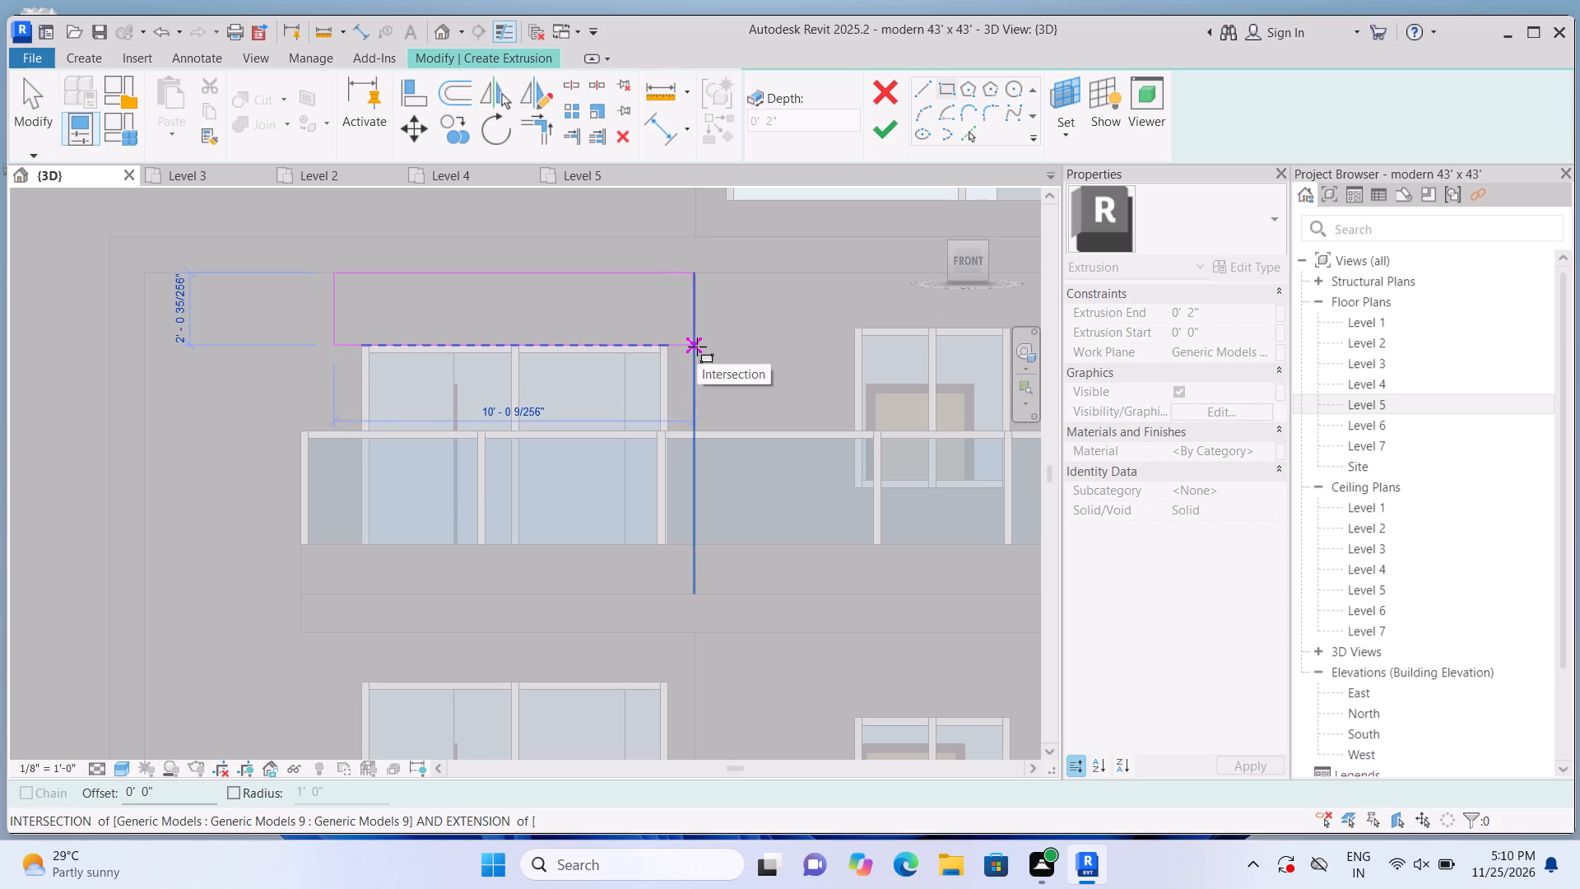
click(697, 347)
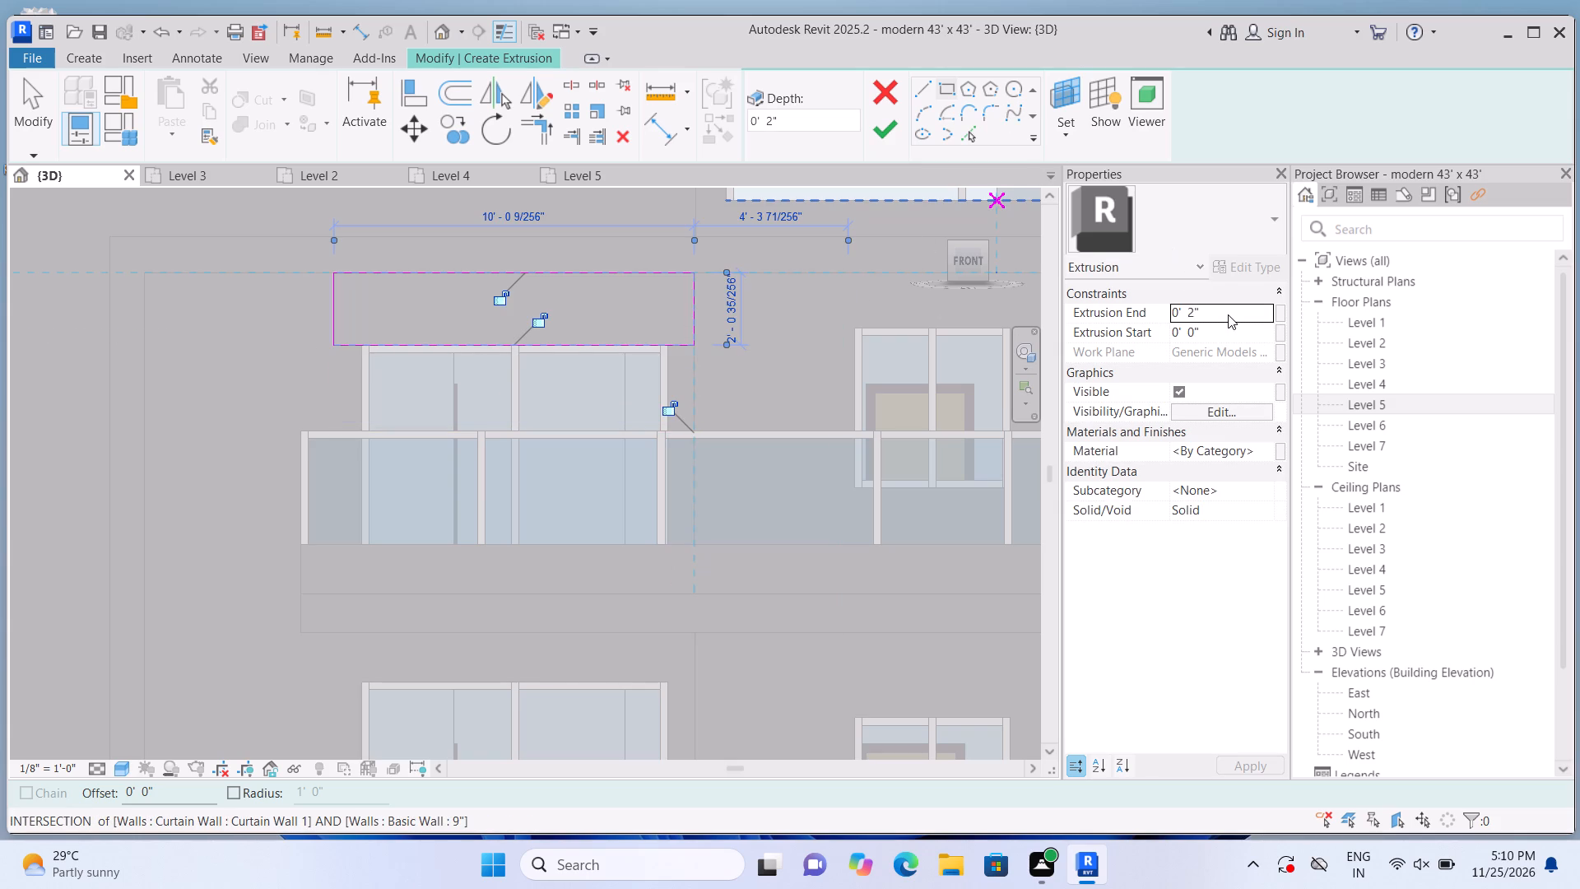
Set the extrusion end to 3" and finish the band above the window.
click(1231, 314)
key(BackSpace)
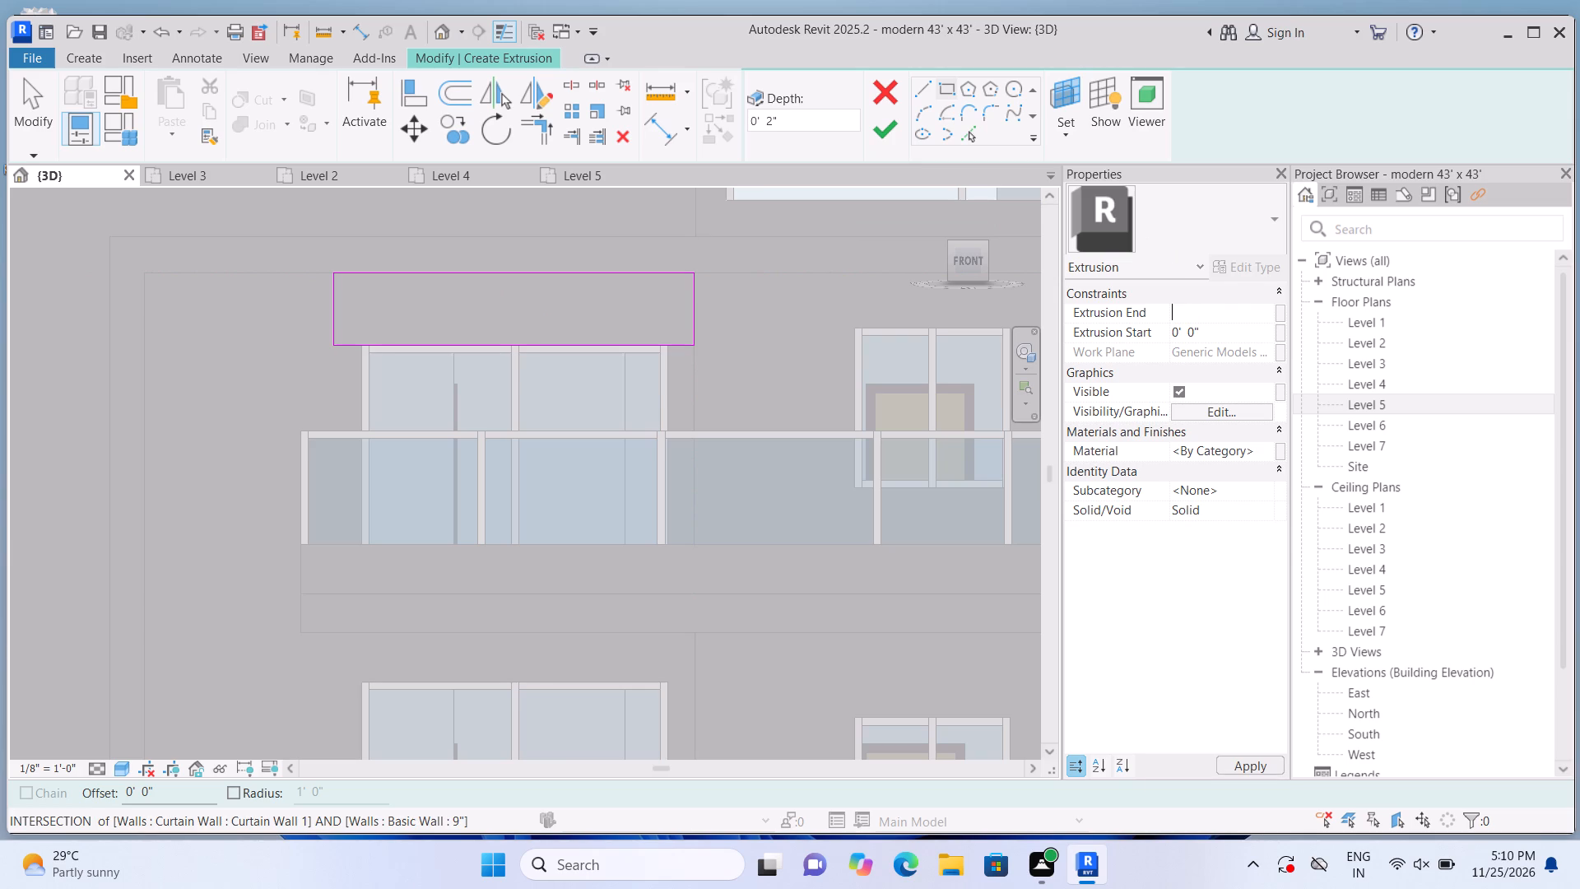
key(3)
key(shift+quotedbl)
key(Return)
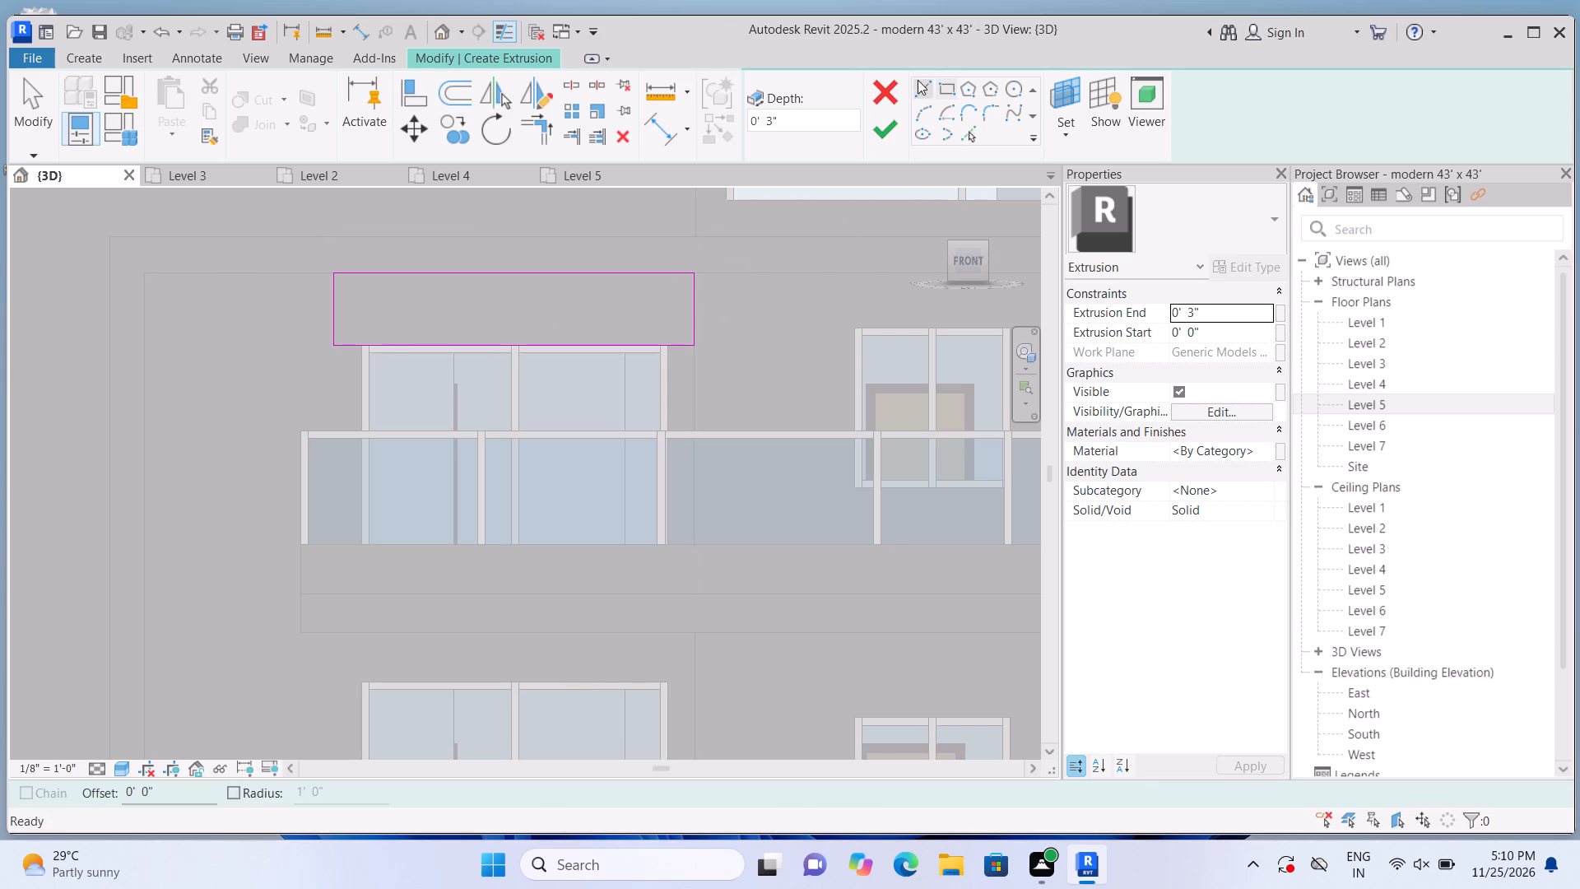
click(889, 136)
scroll(726, 274, down, 2)
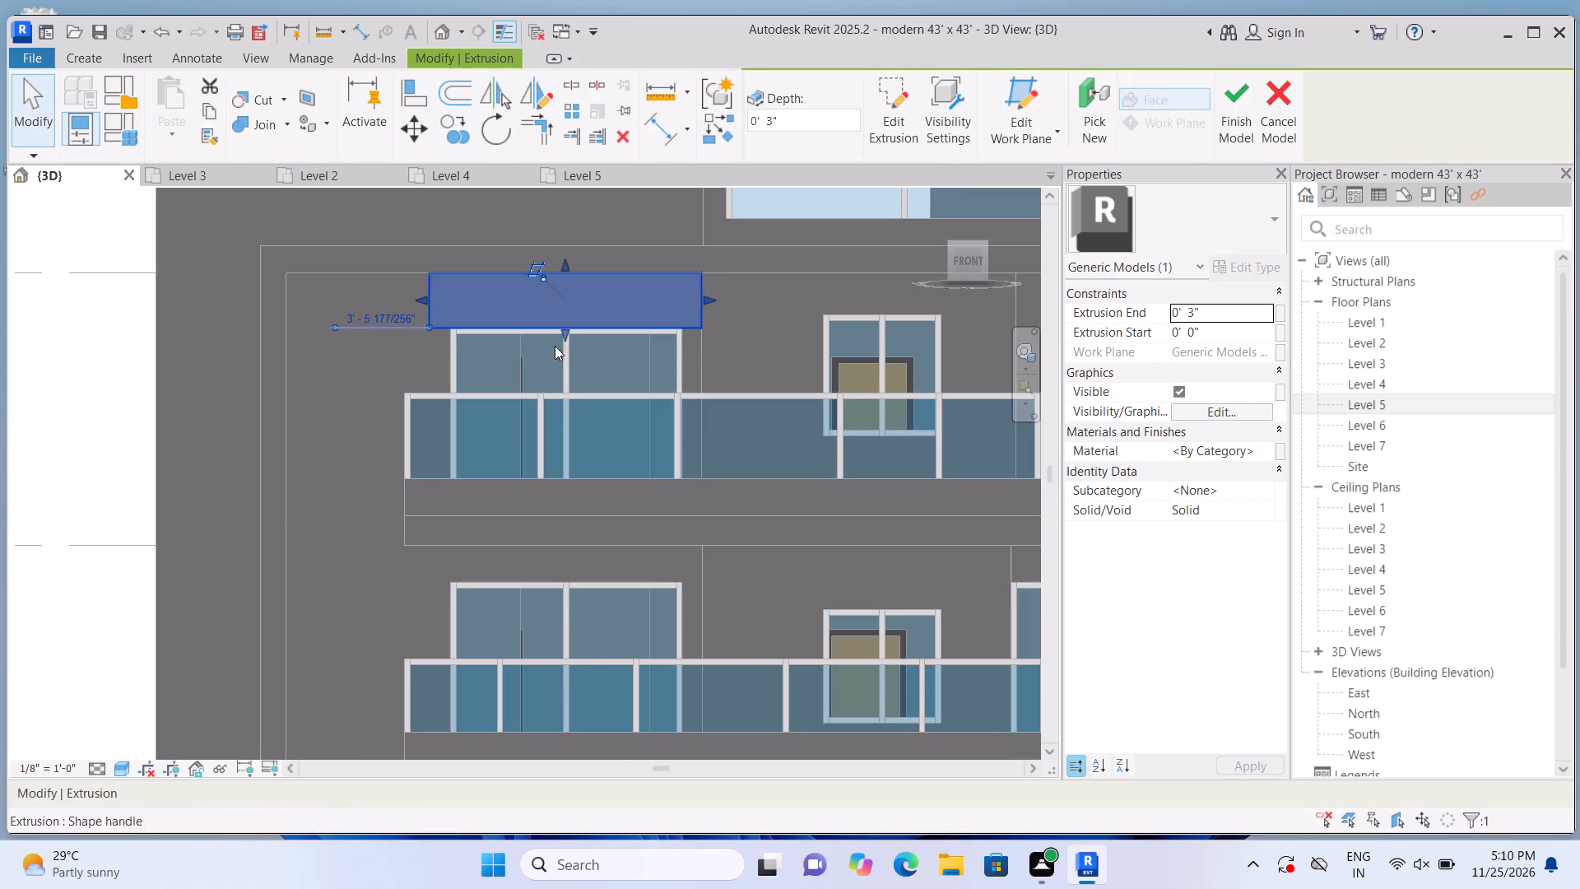
click(77, 451)
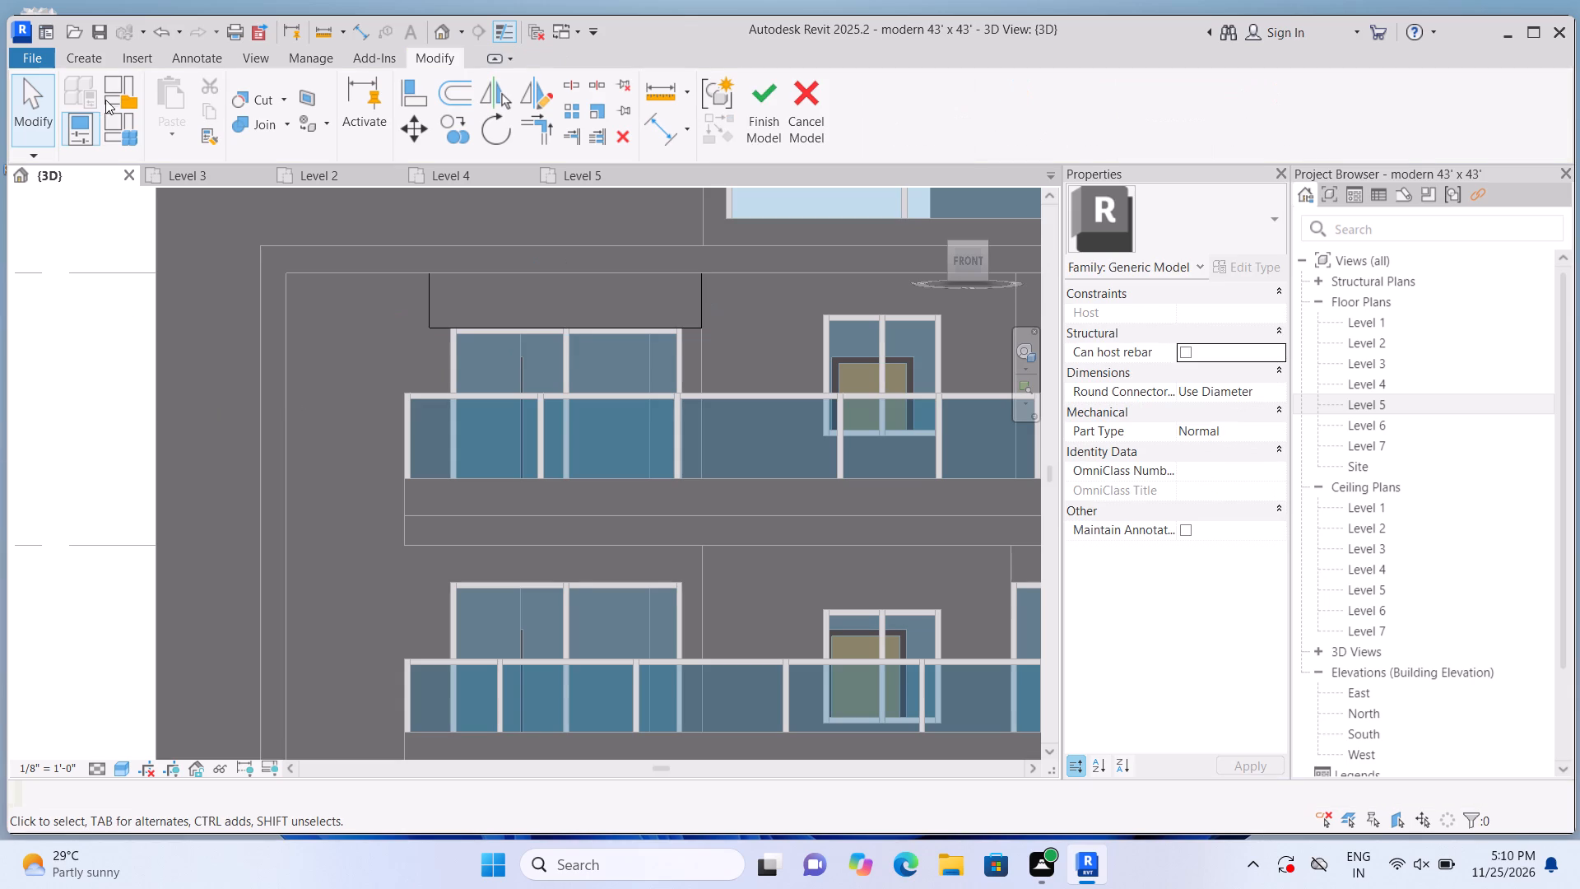
Start another 3" extrusion and sketch a strip about 9" wide and 6'-11" tall along the same window's left side, below the band.
click(75, 62)
click(185, 114)
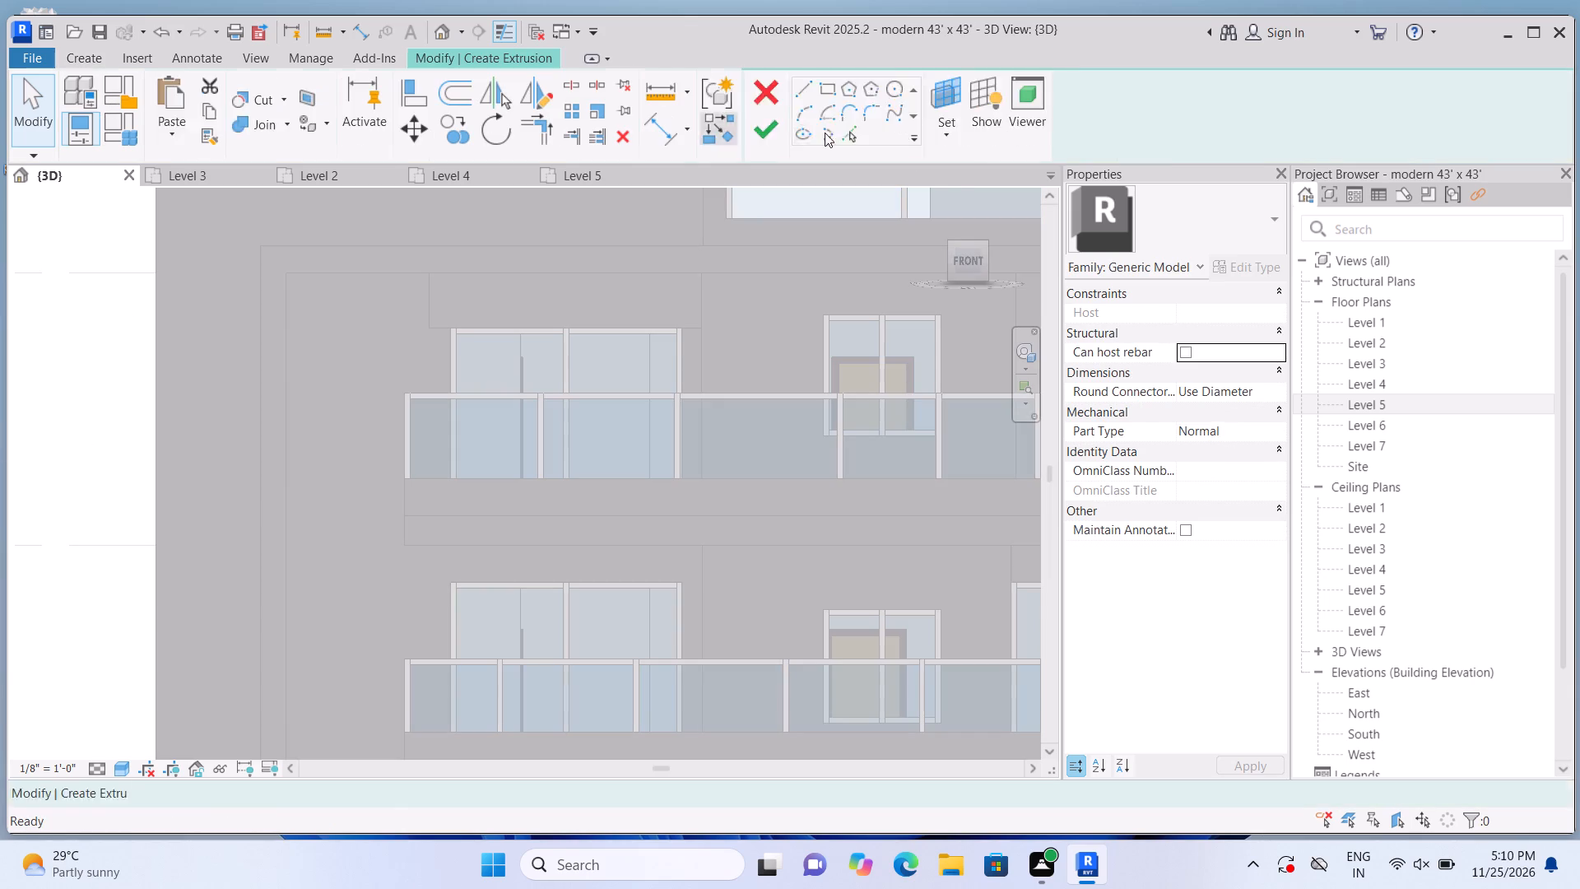
click(1071, 137)
click(1101, 206)
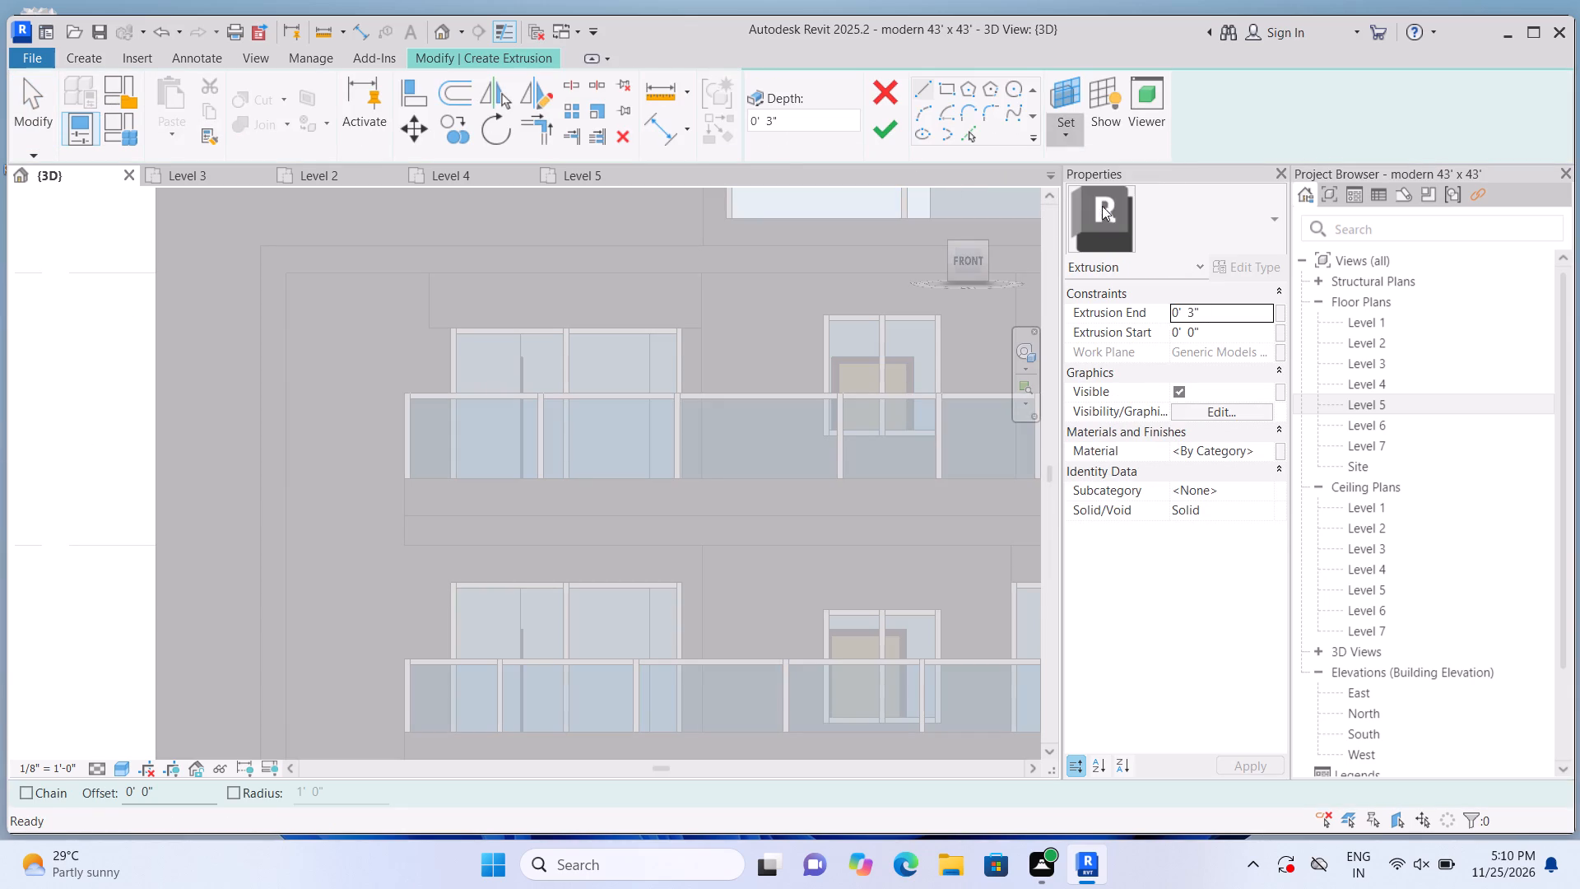
click(338, 381)
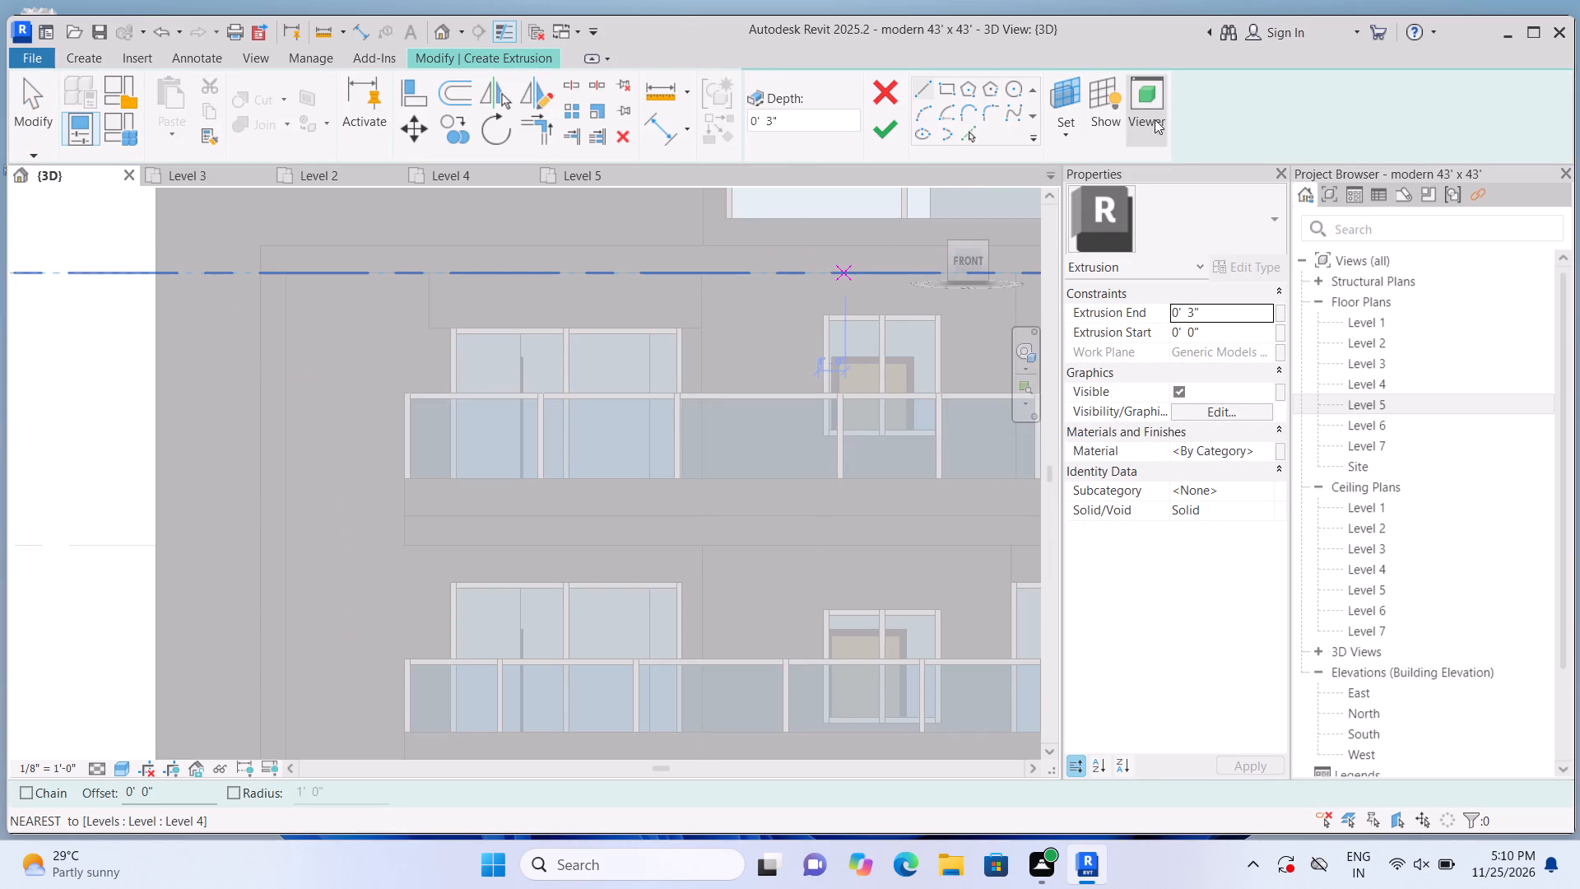
click(948, 94)
scroll(599, 344, up, 1)
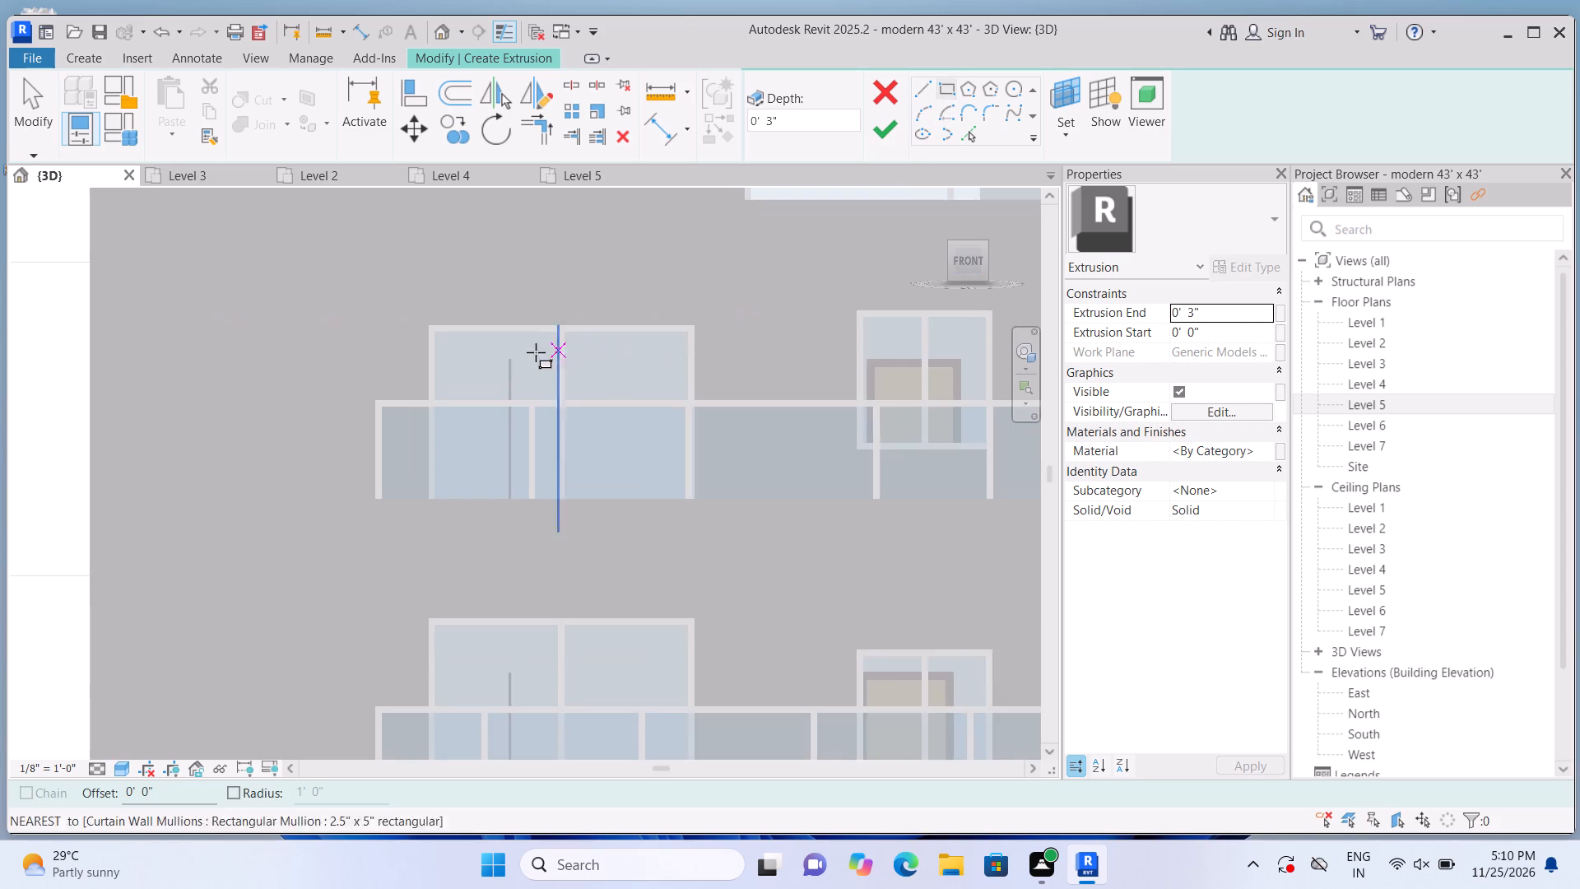
scroll(524, 356, up, 2)
click(392, 315)
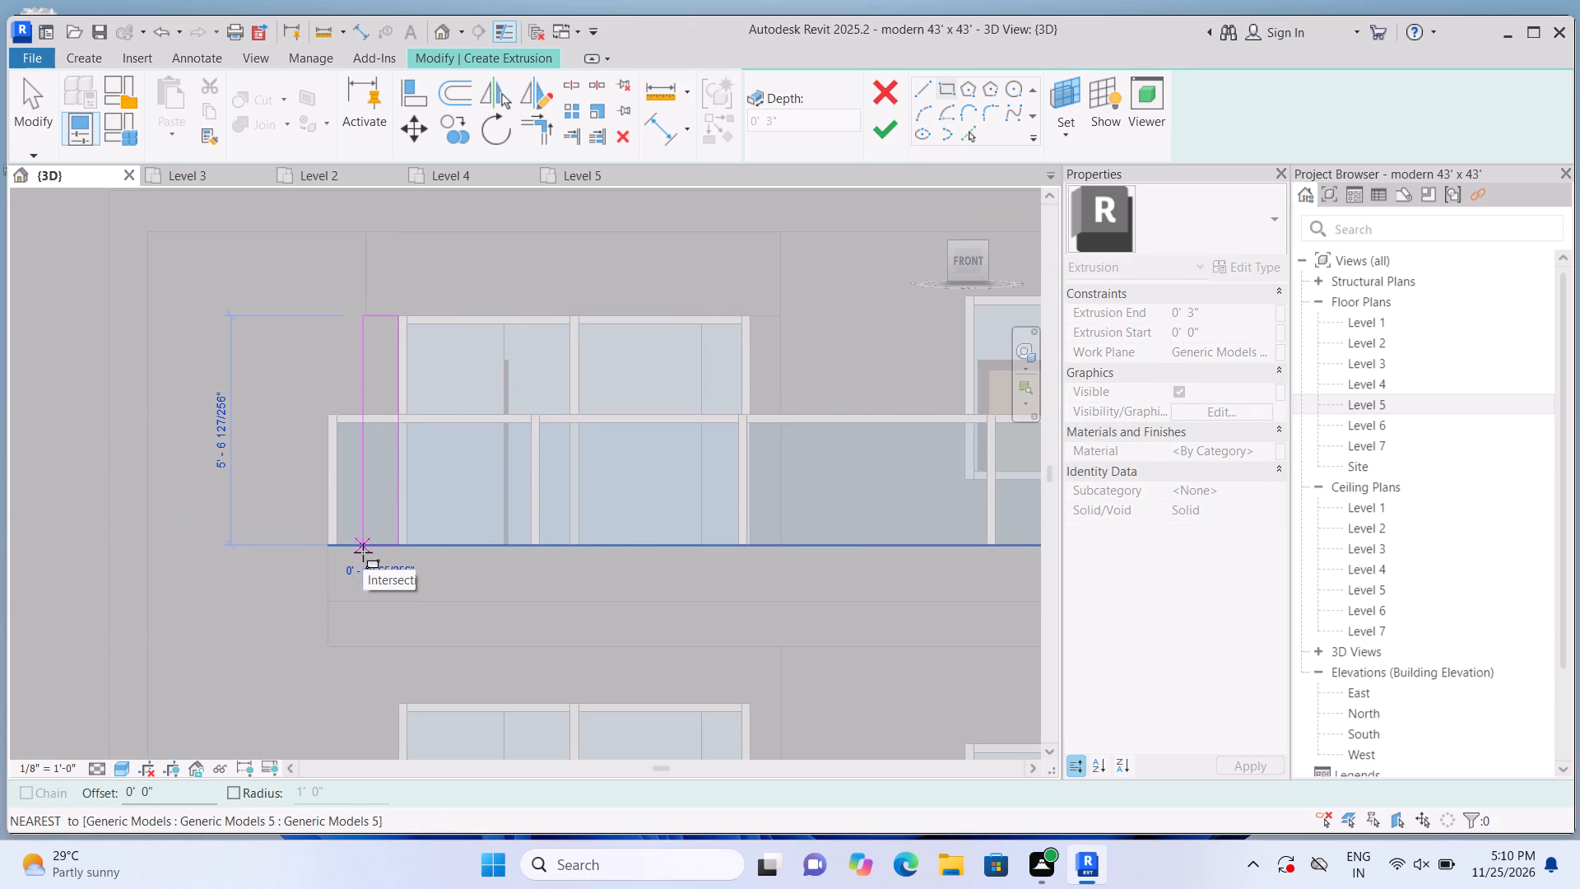
key(Escape)
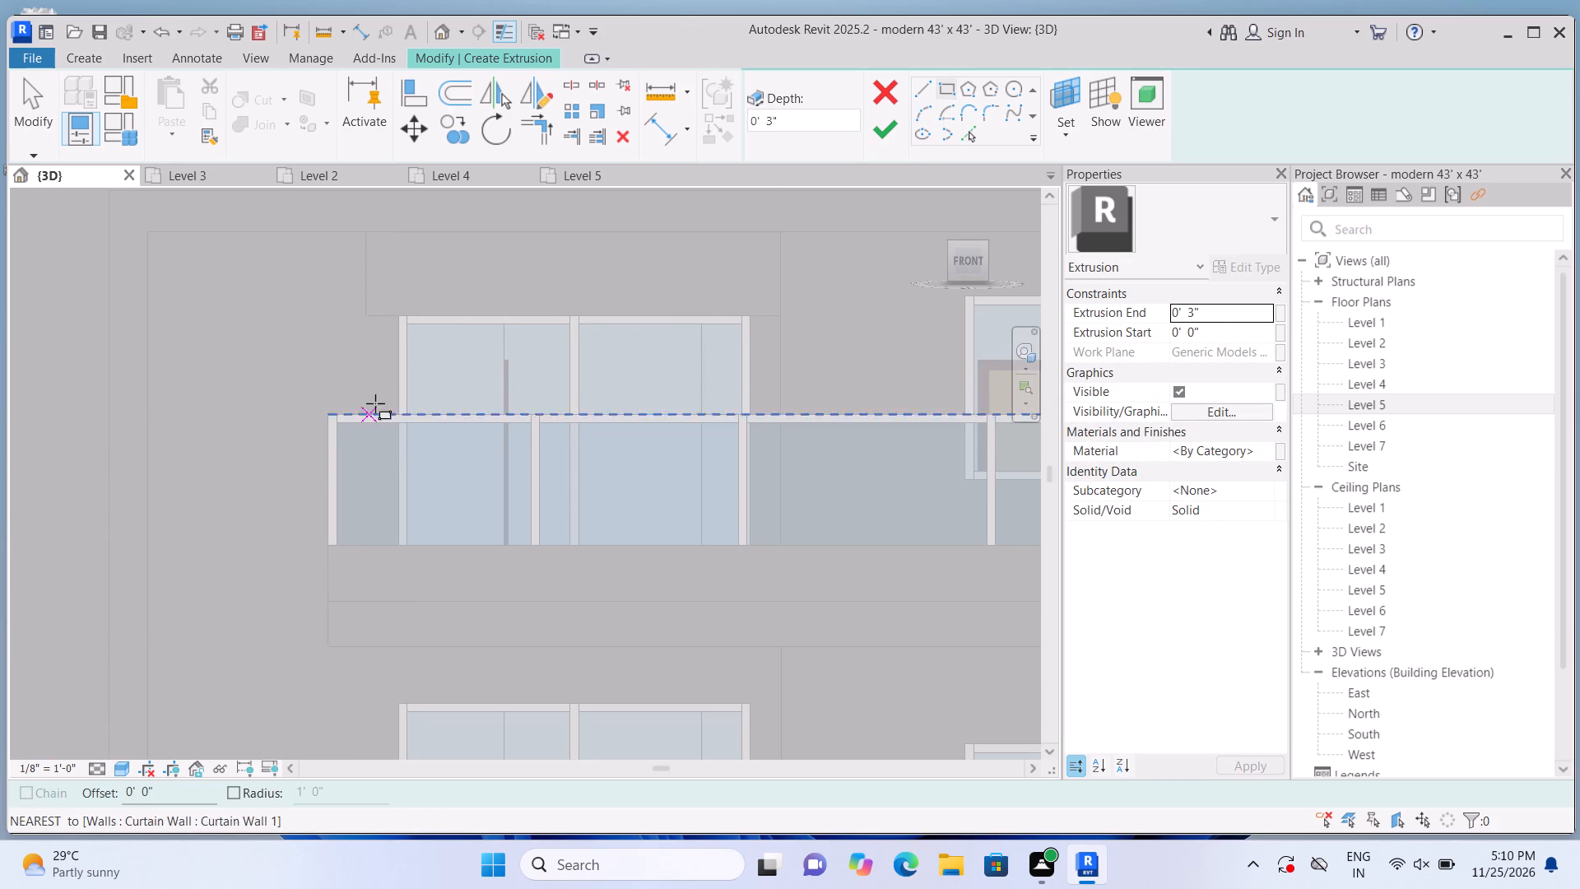
click(361, 317)
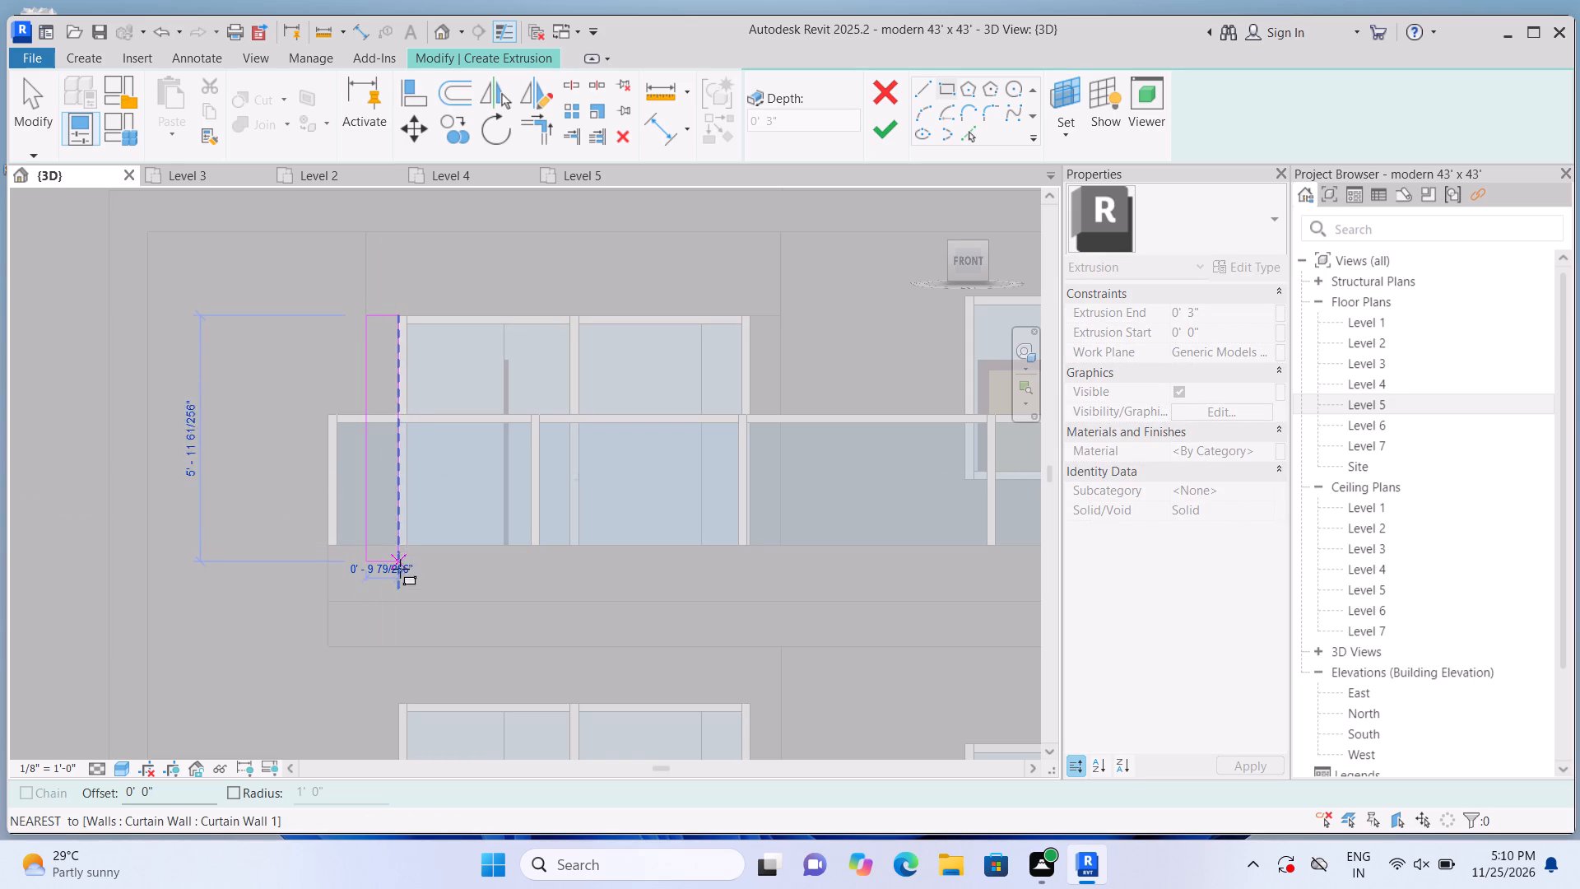
scroll(397, 598, up, 3)
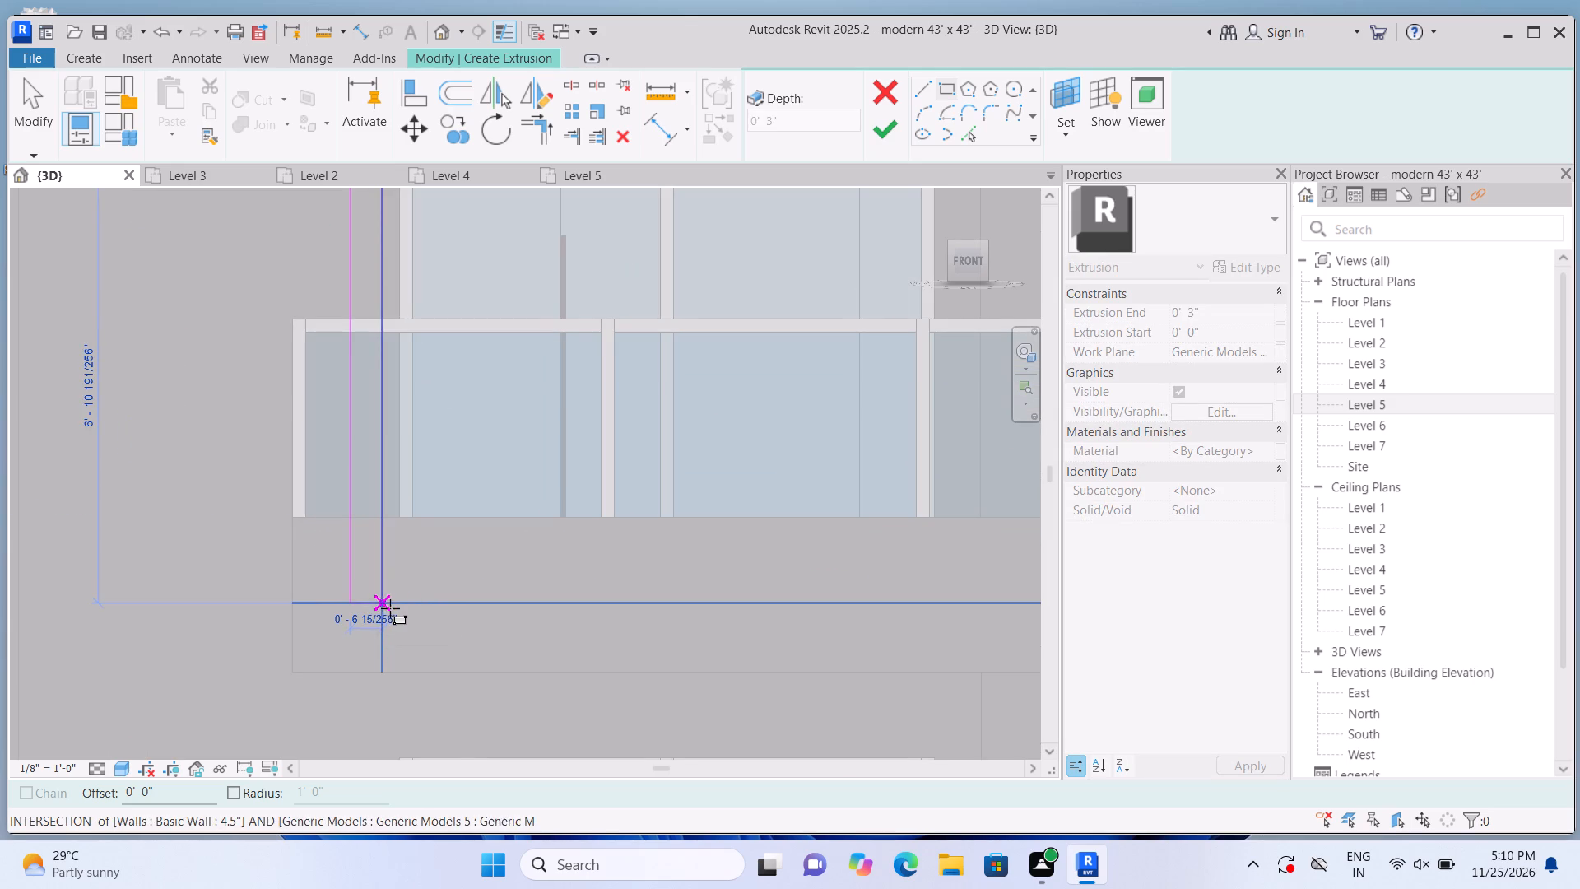
click(398, 608)
scroll(402, 612, down, 1)
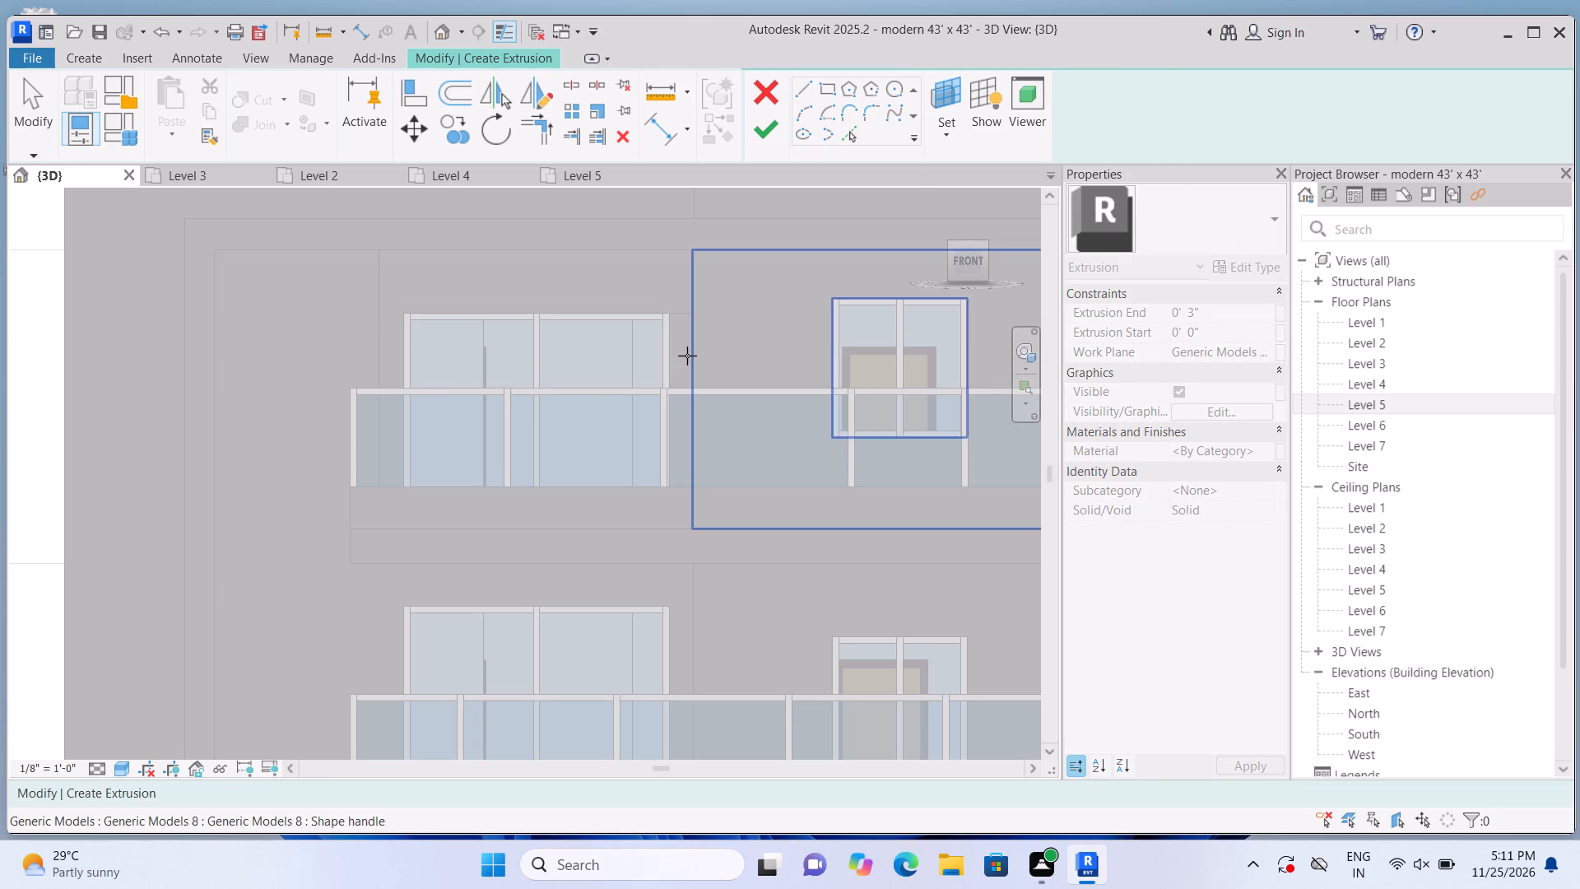
On the left bay's cladding face, extrude a 3" strip about 9" wide and 6'-11" tall along the same window's right side.
click(307, 348)
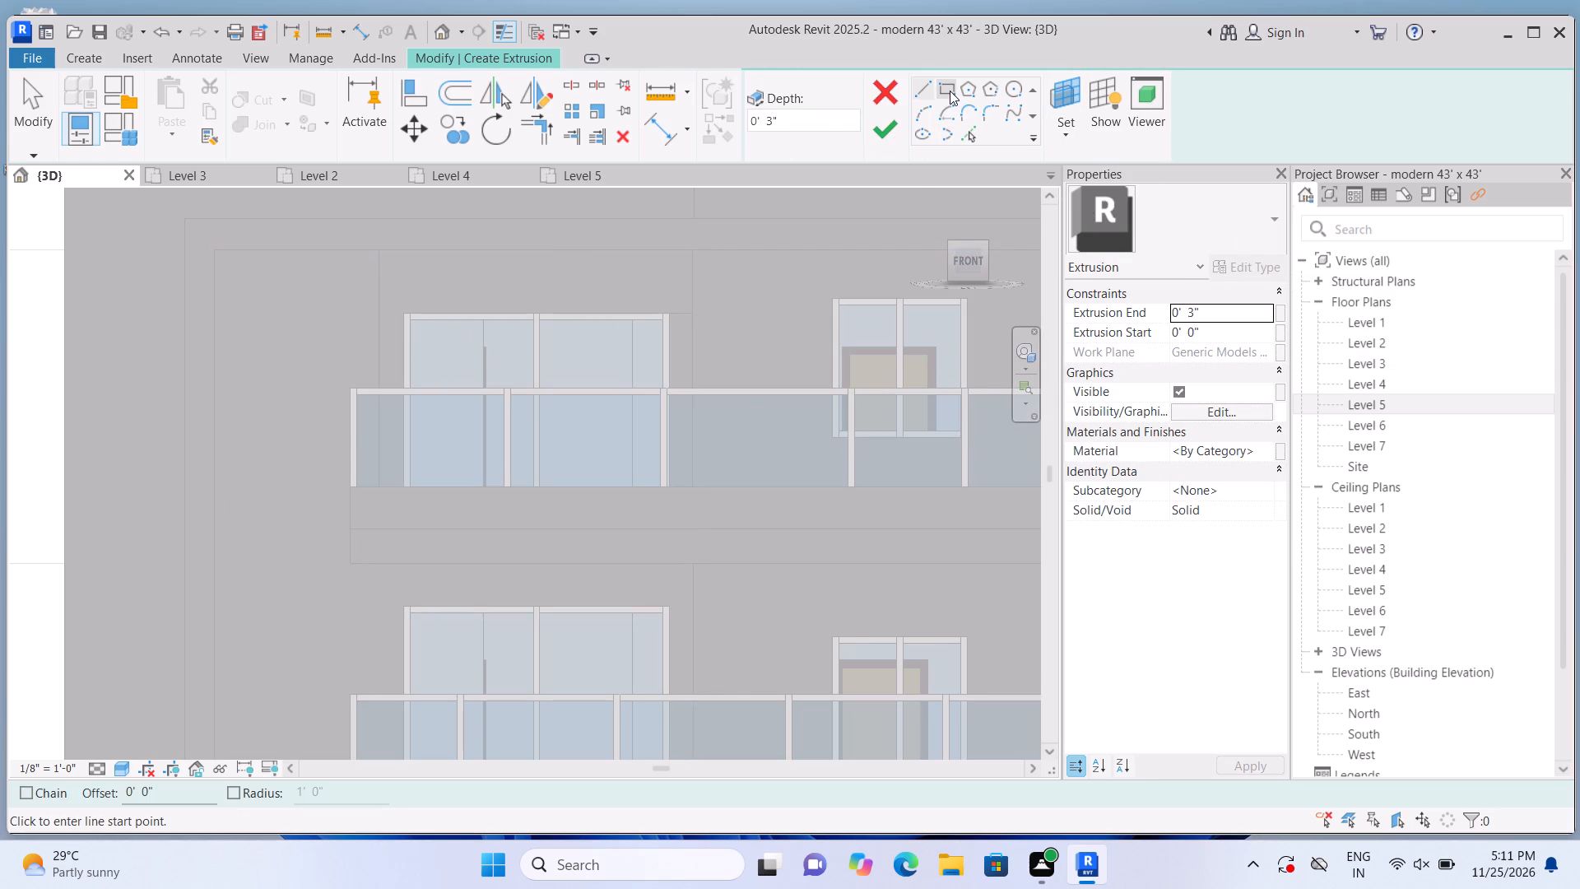
click(950, 91)
scroll(657, 448, up, 1)
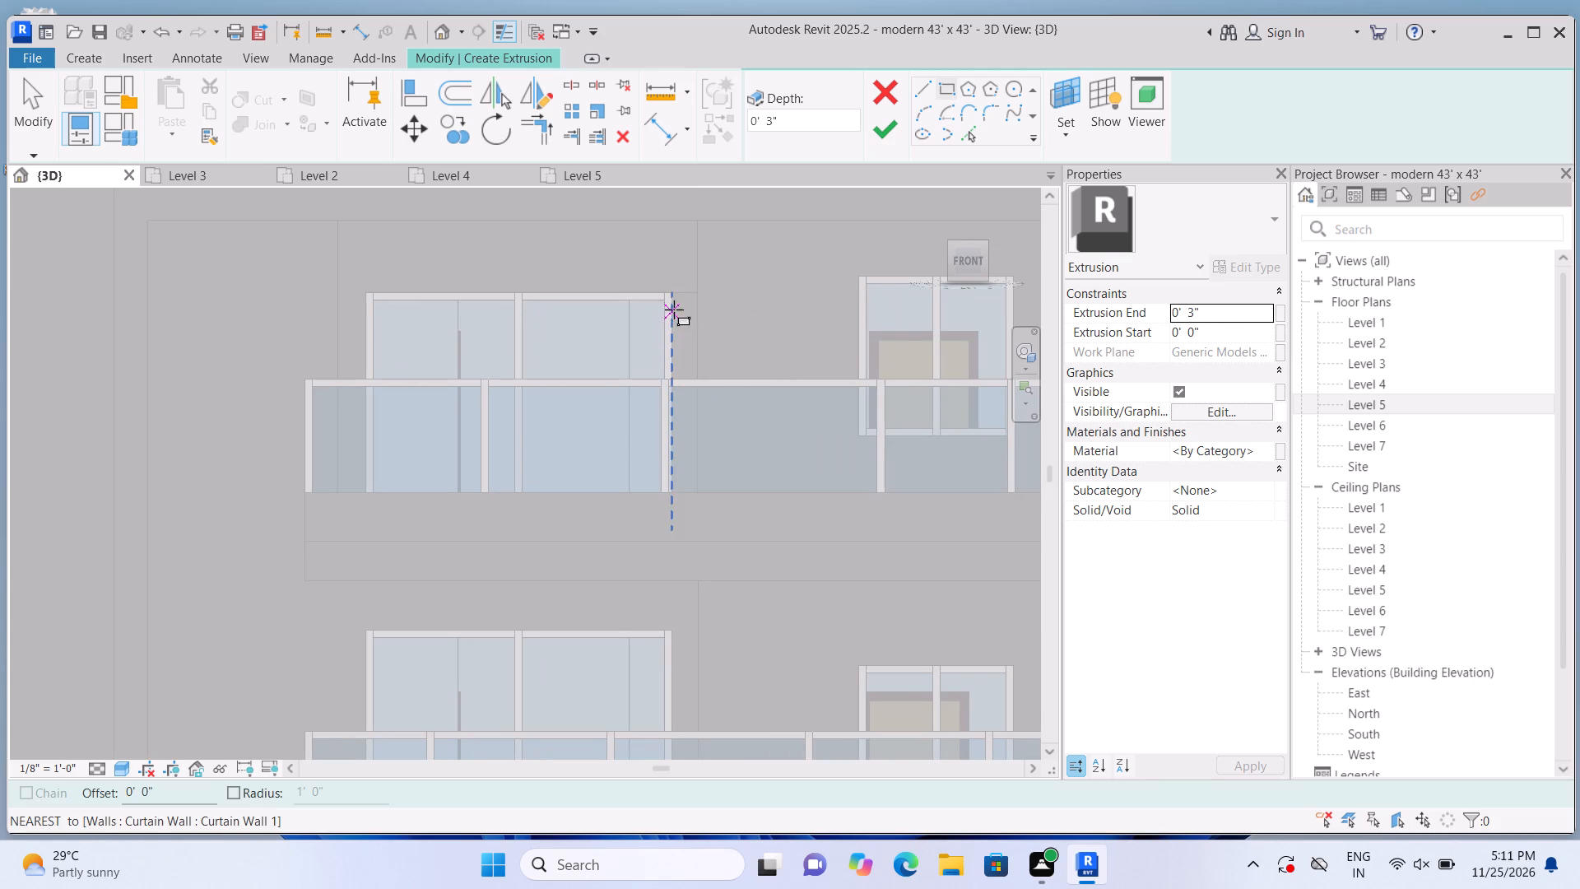
click(675, 293)
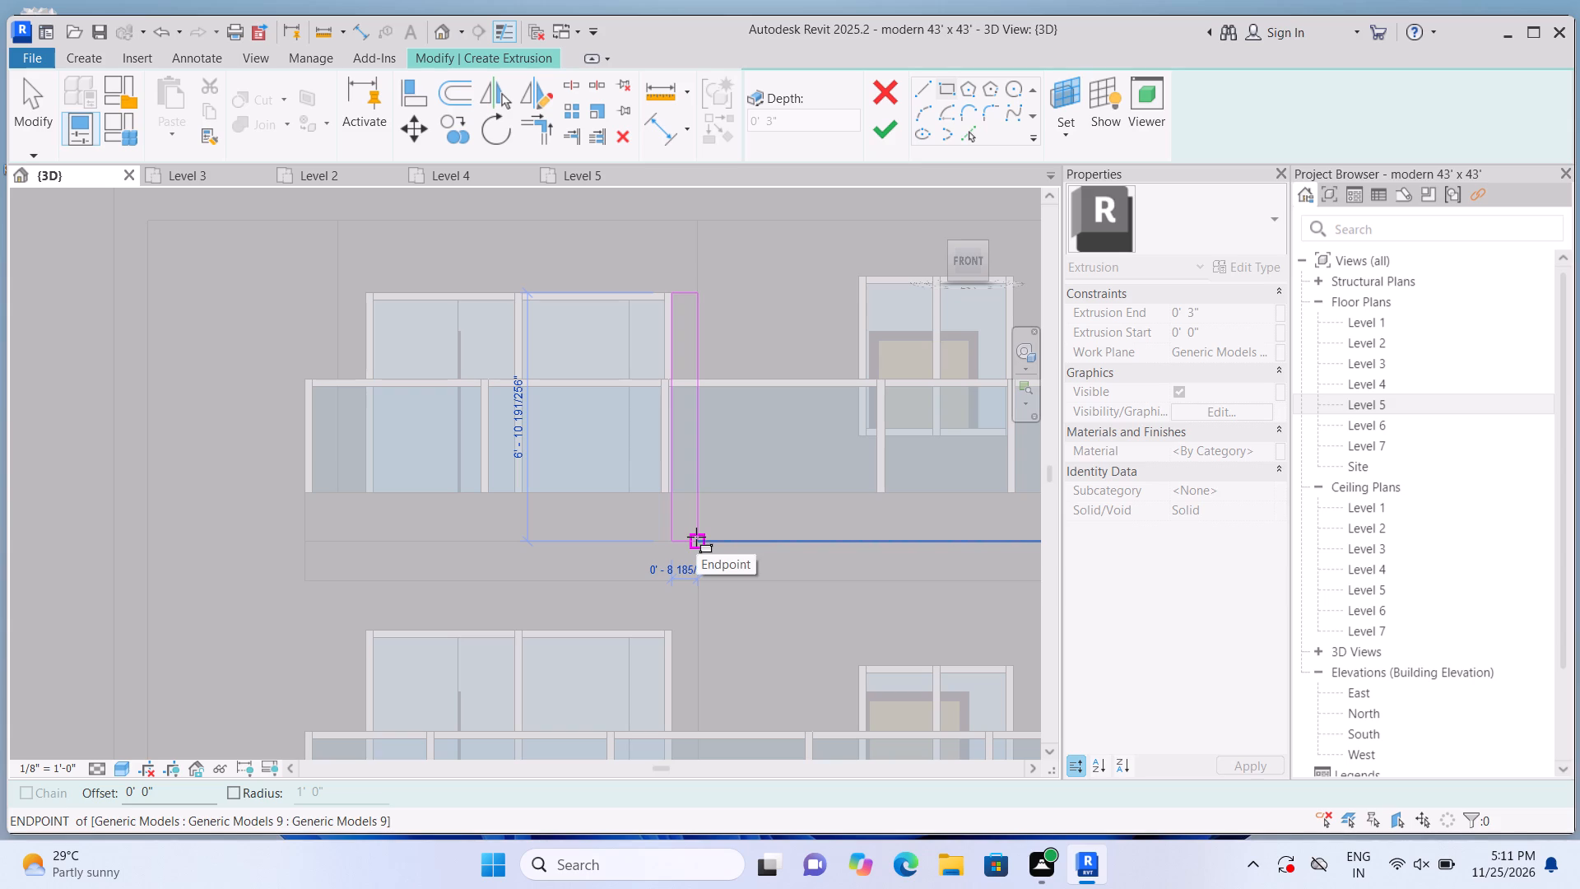
double_click(696, 537)
click(874, 131)
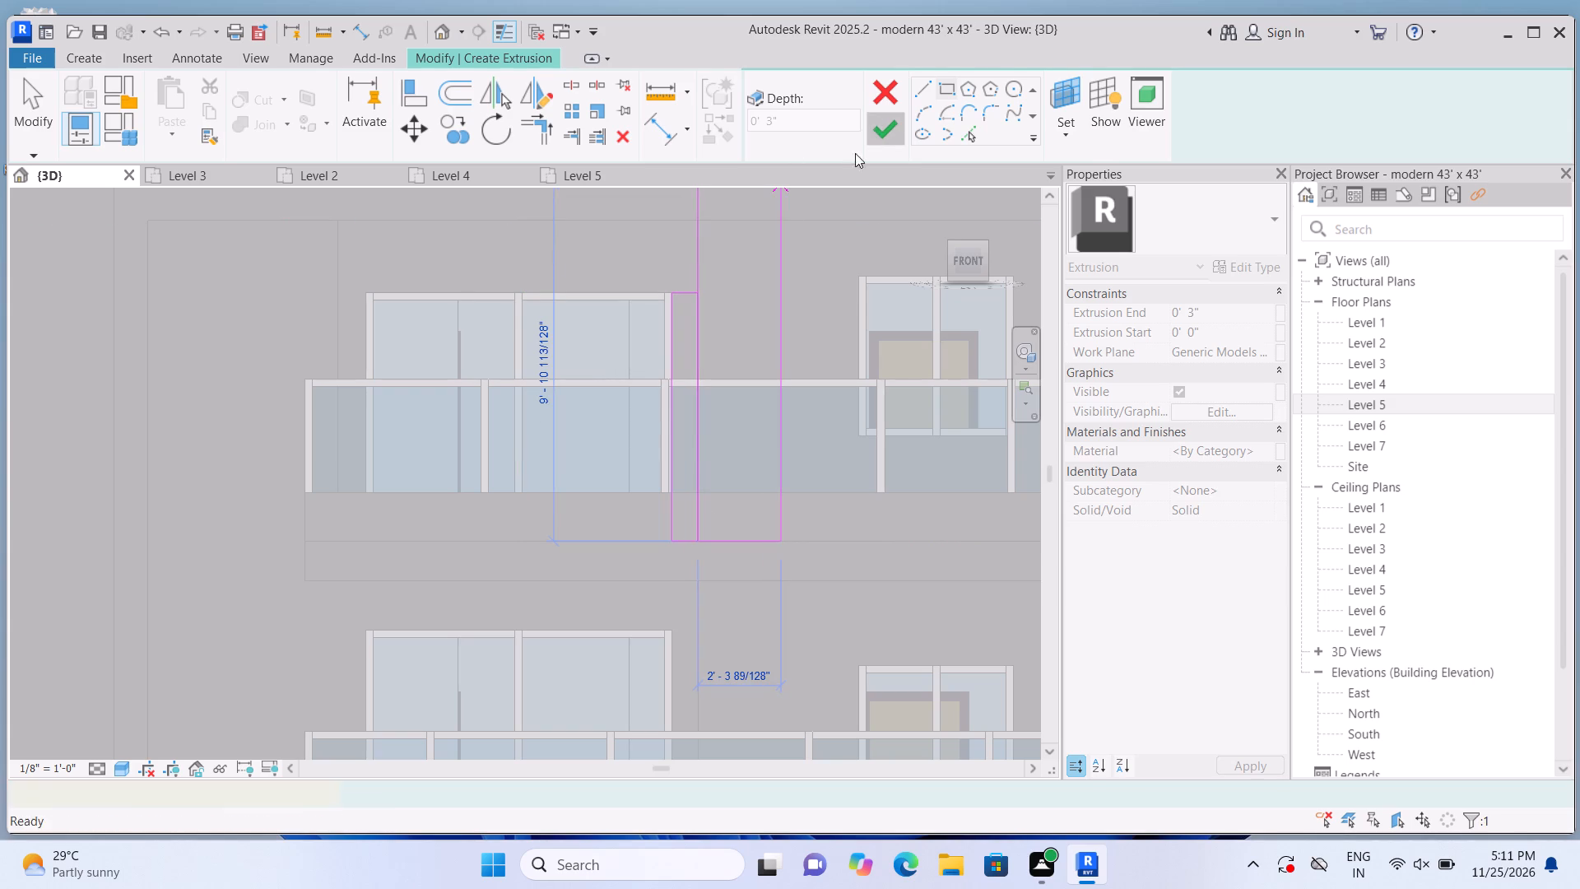
Join the 9" strip on the right side of the Level 3 left-bay window to the surround band above it.
double_click(290, 128)
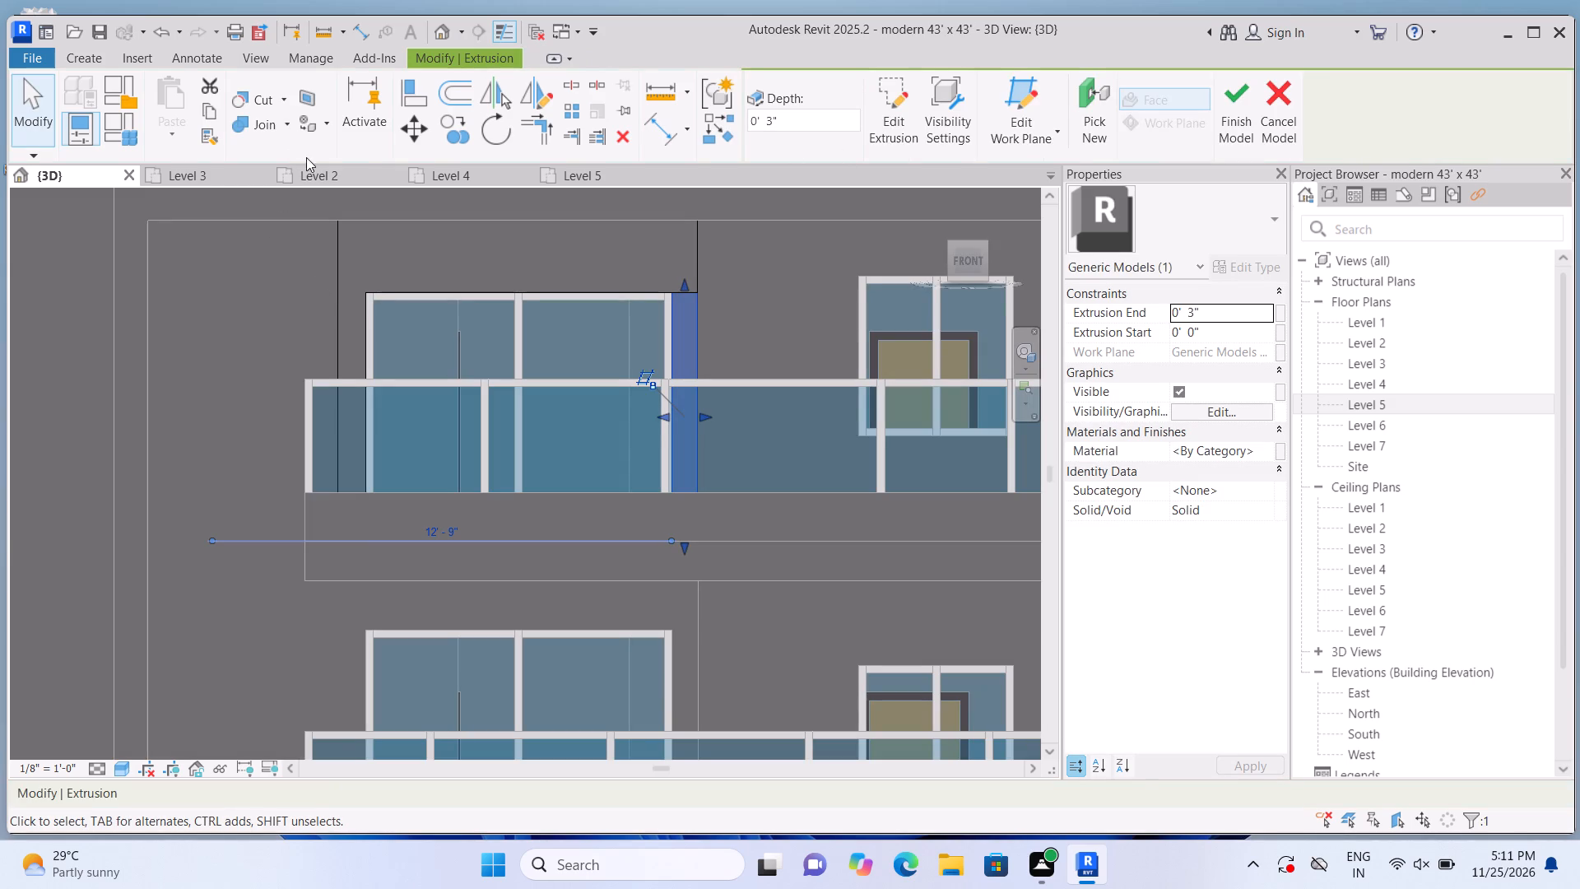
click(286, 124)
click(303, 154)
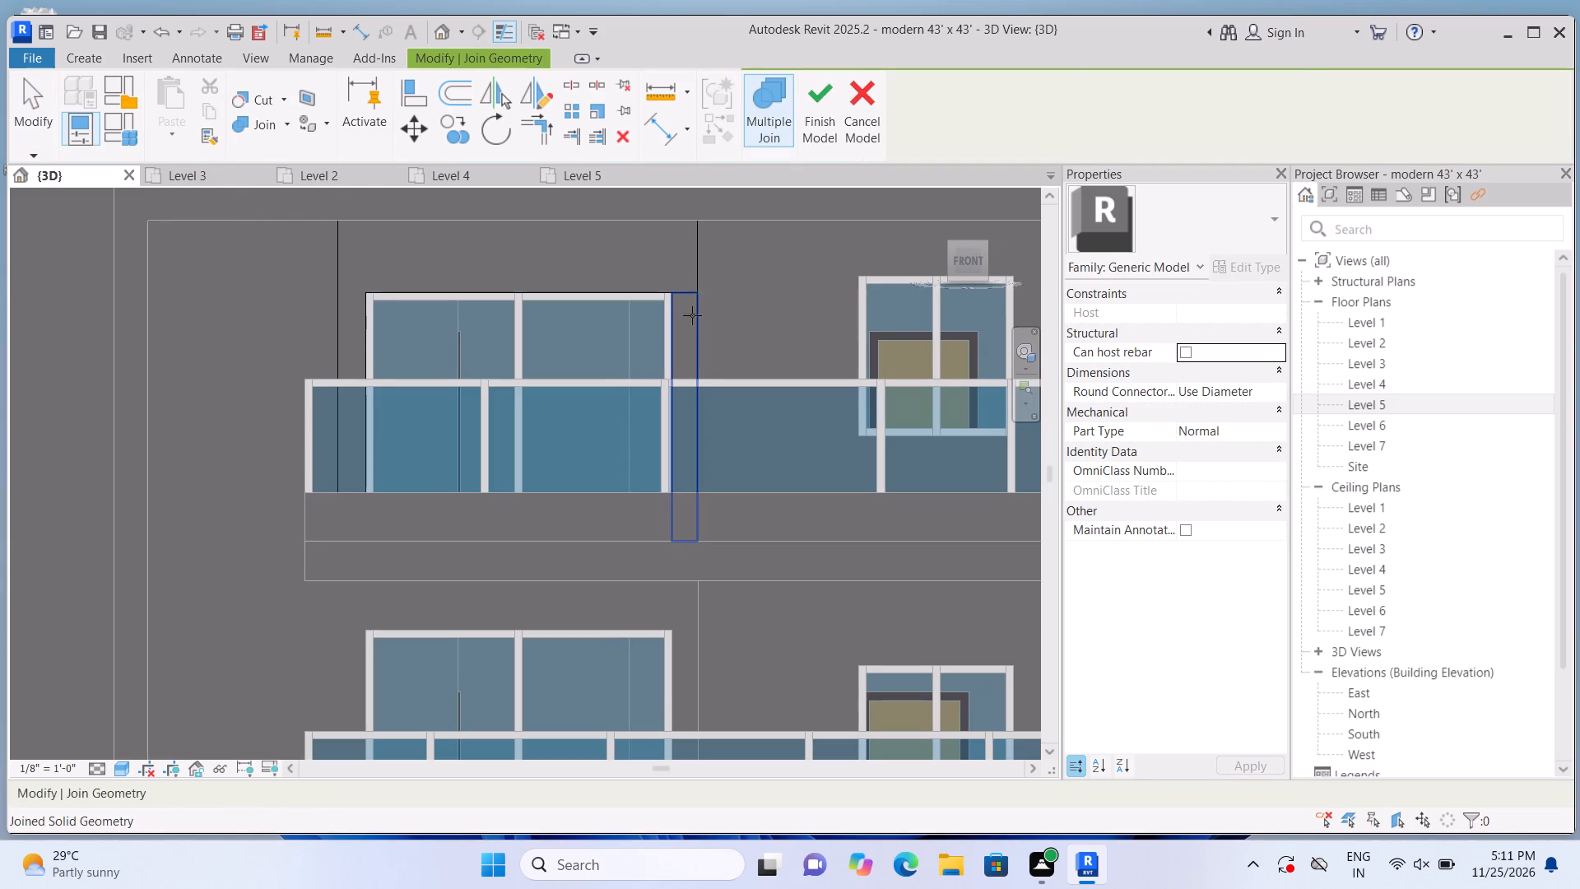
click(688, 332)
click(673, 278)
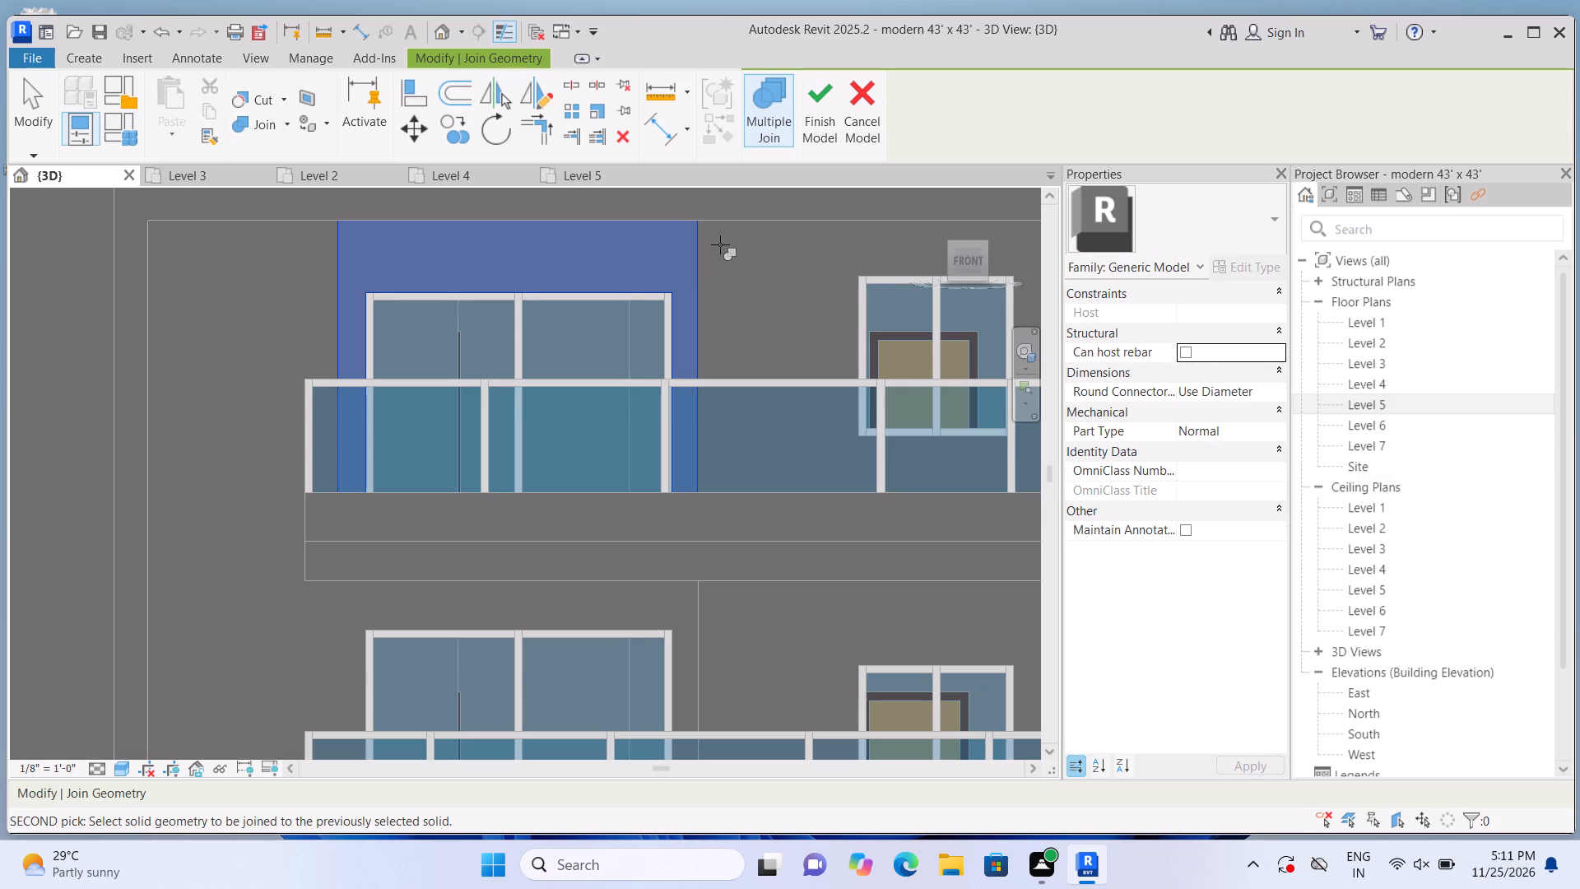
key(Escape)
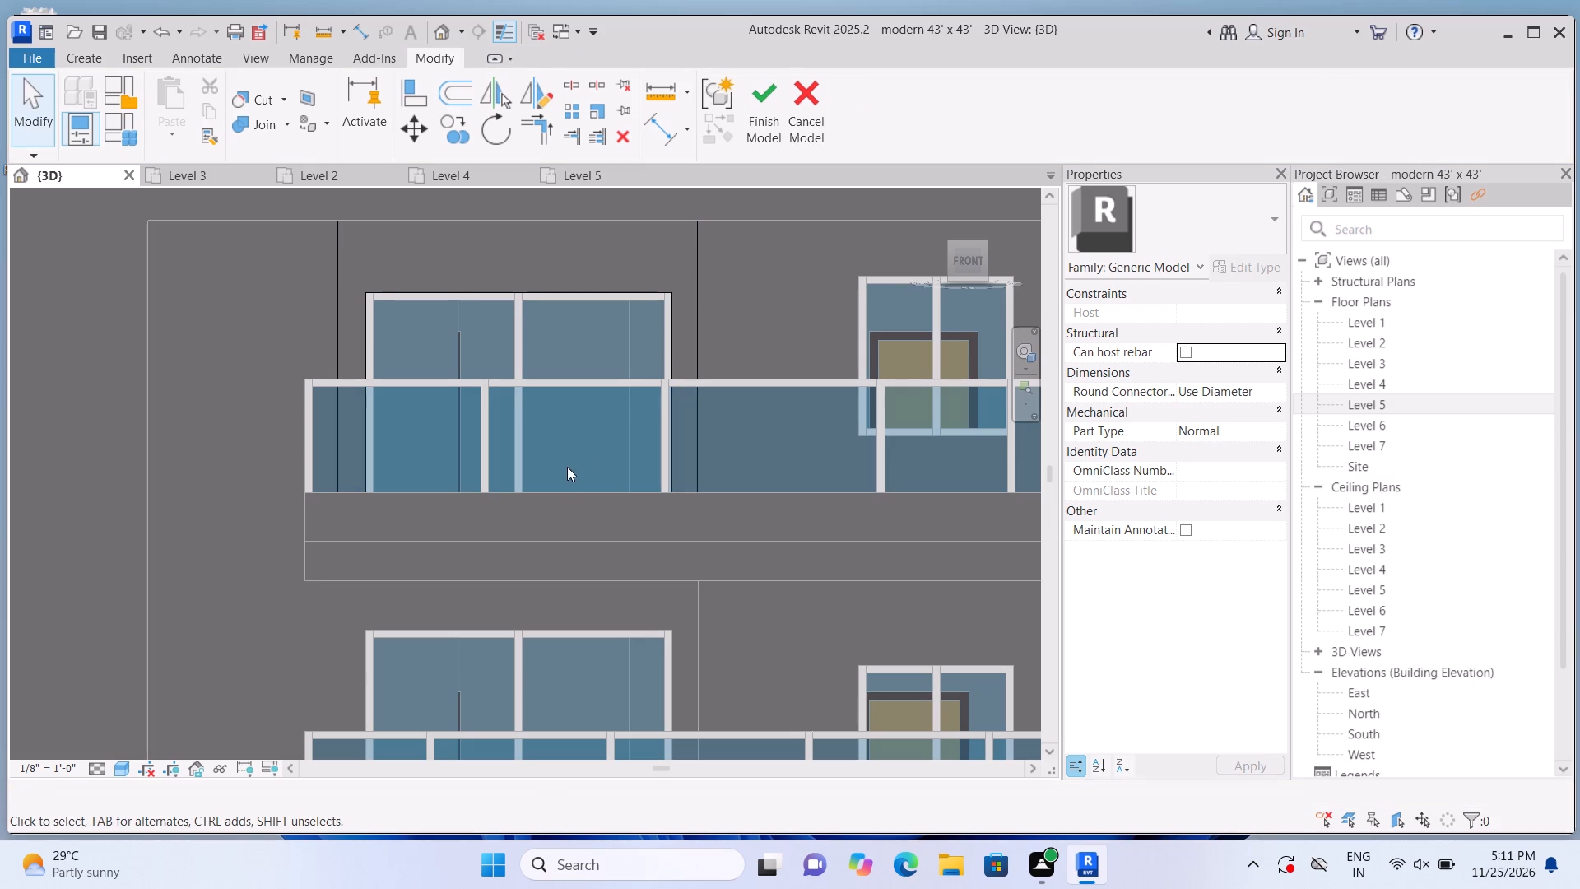
On the left bay's cladding face, extrude a 3" strip about 1'-4" high below the Level 3 window, spanning between the two side strips.
click(101, 55)
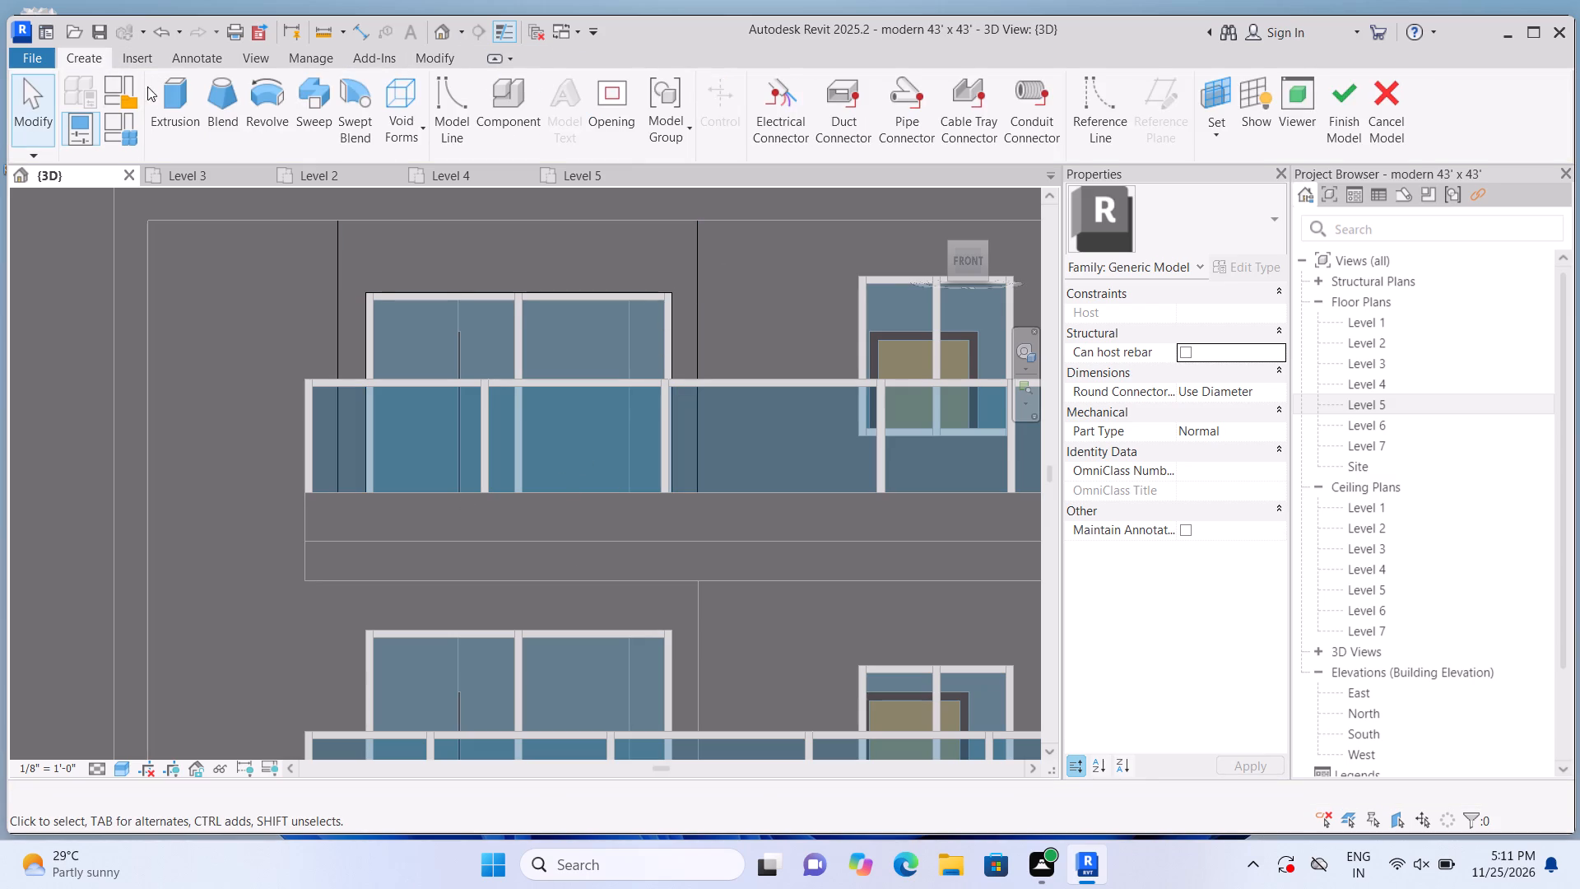
click(165, 94)
click(1058, 142)
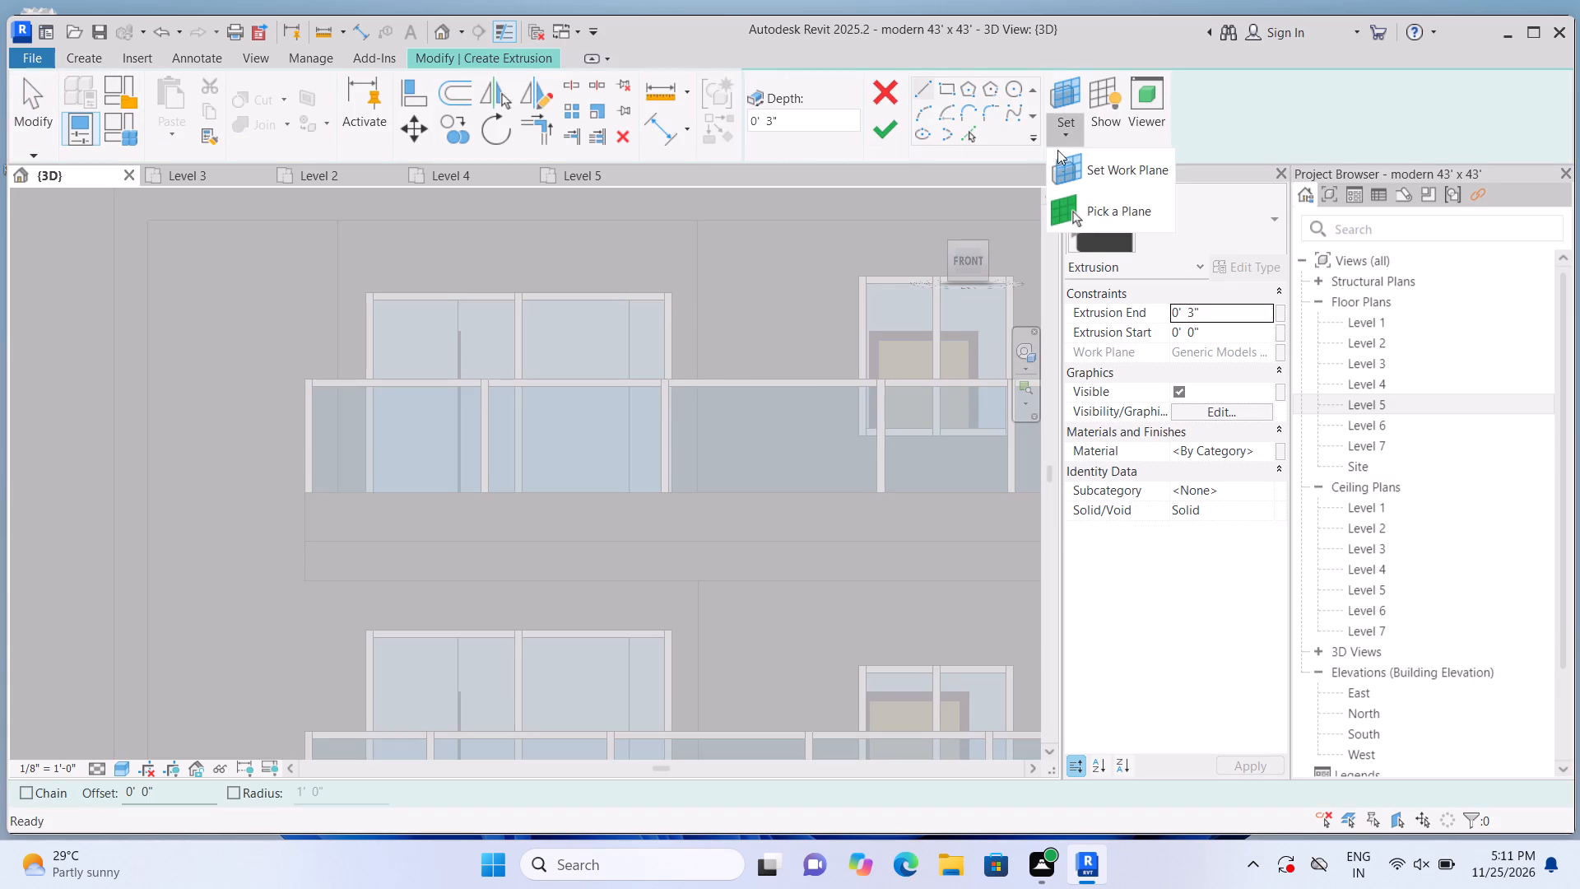
click(1066, 221)
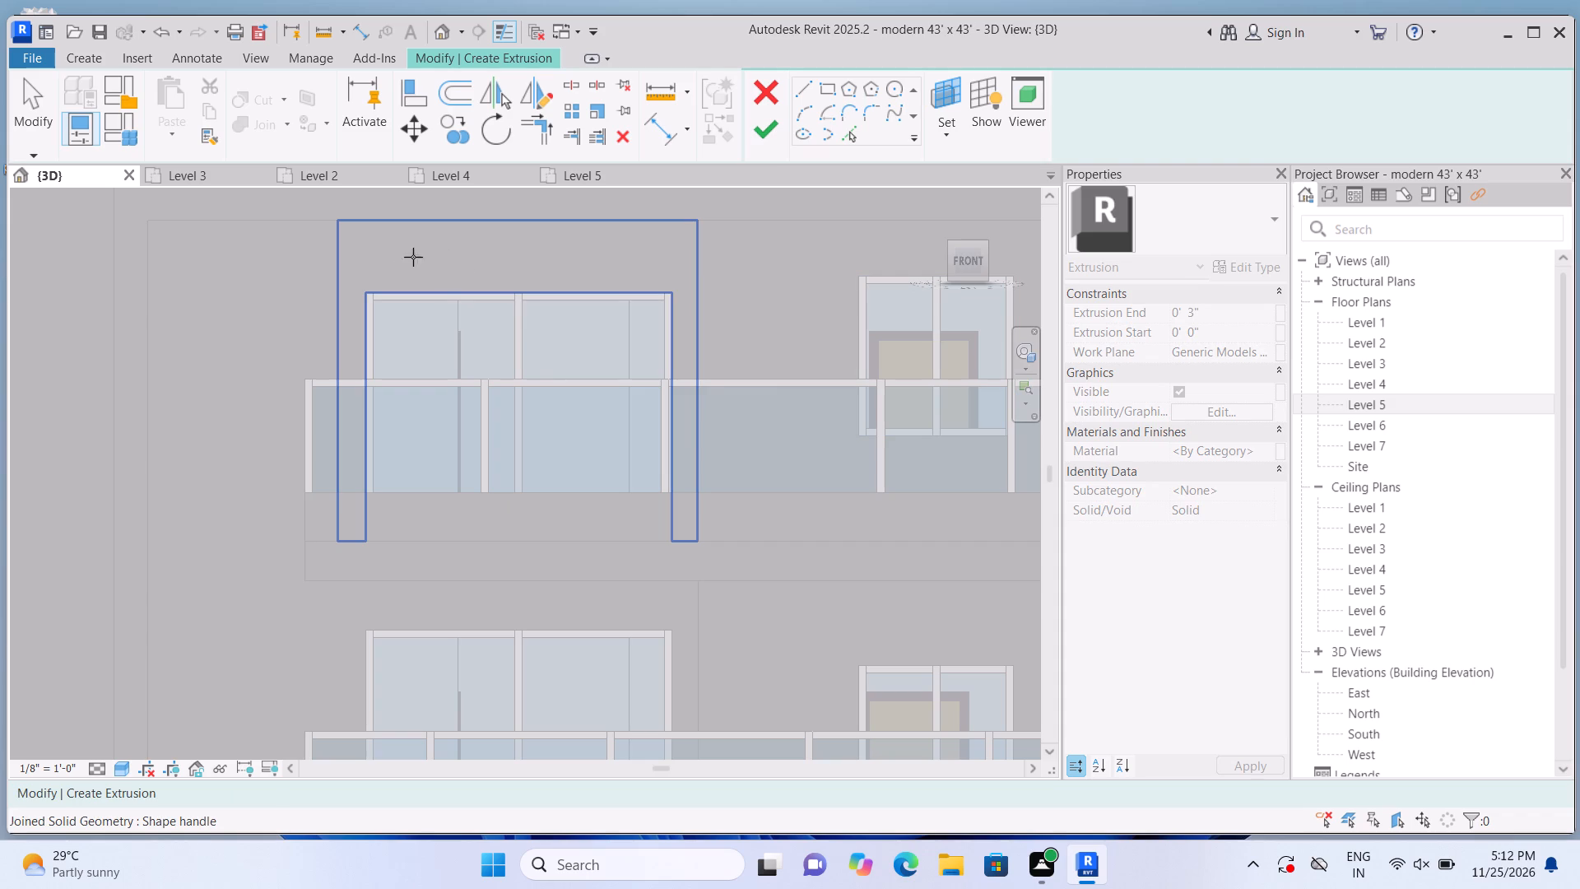
click(290, 304)
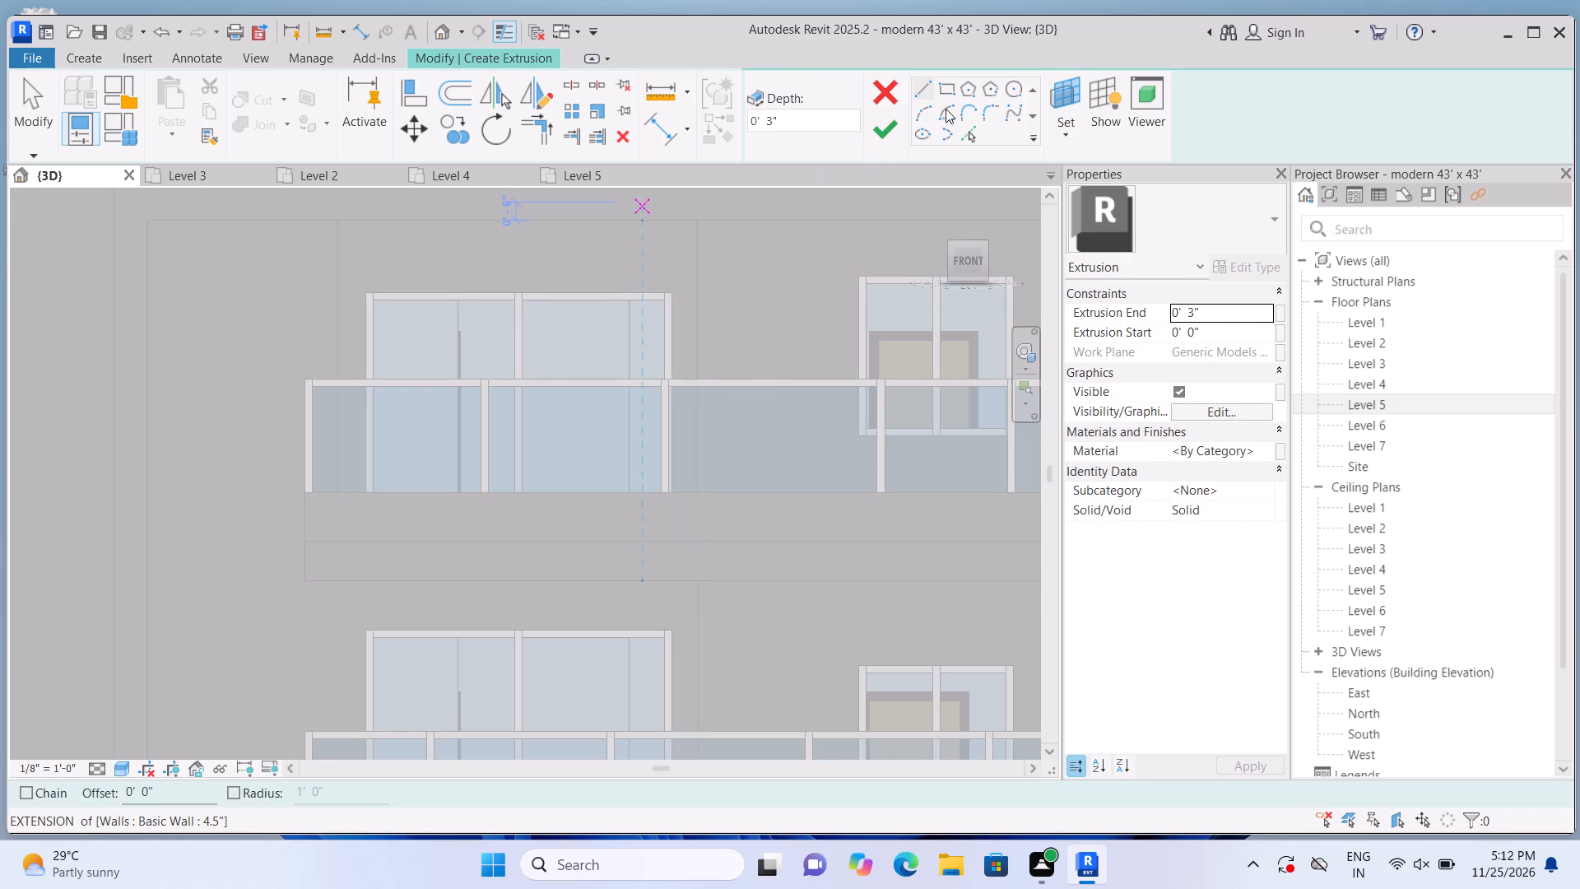
click(943, 90)
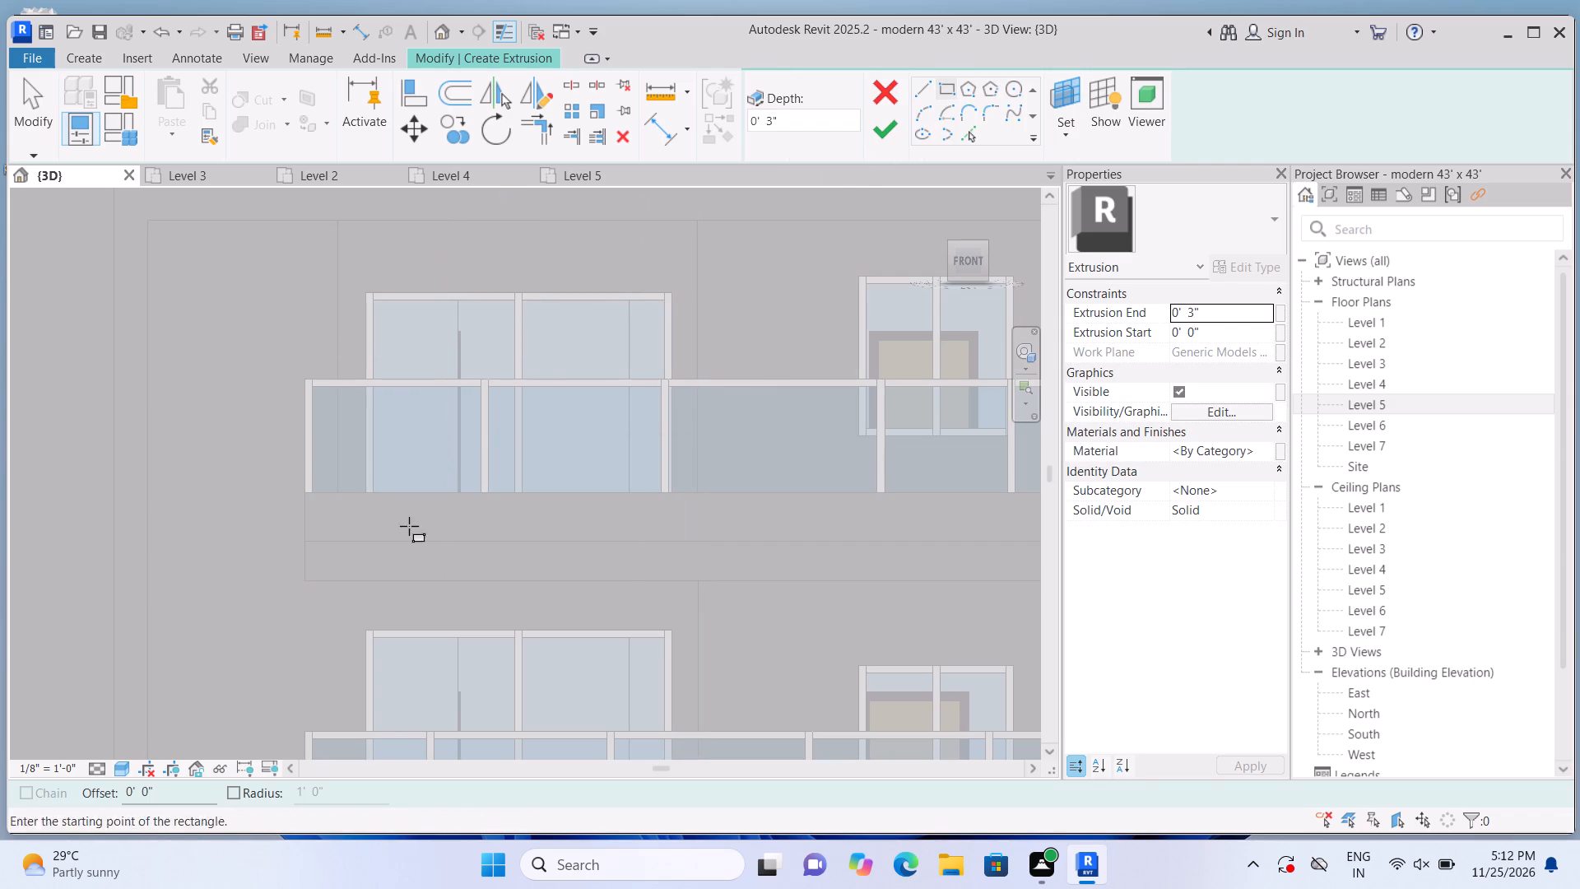
click(339, 497)
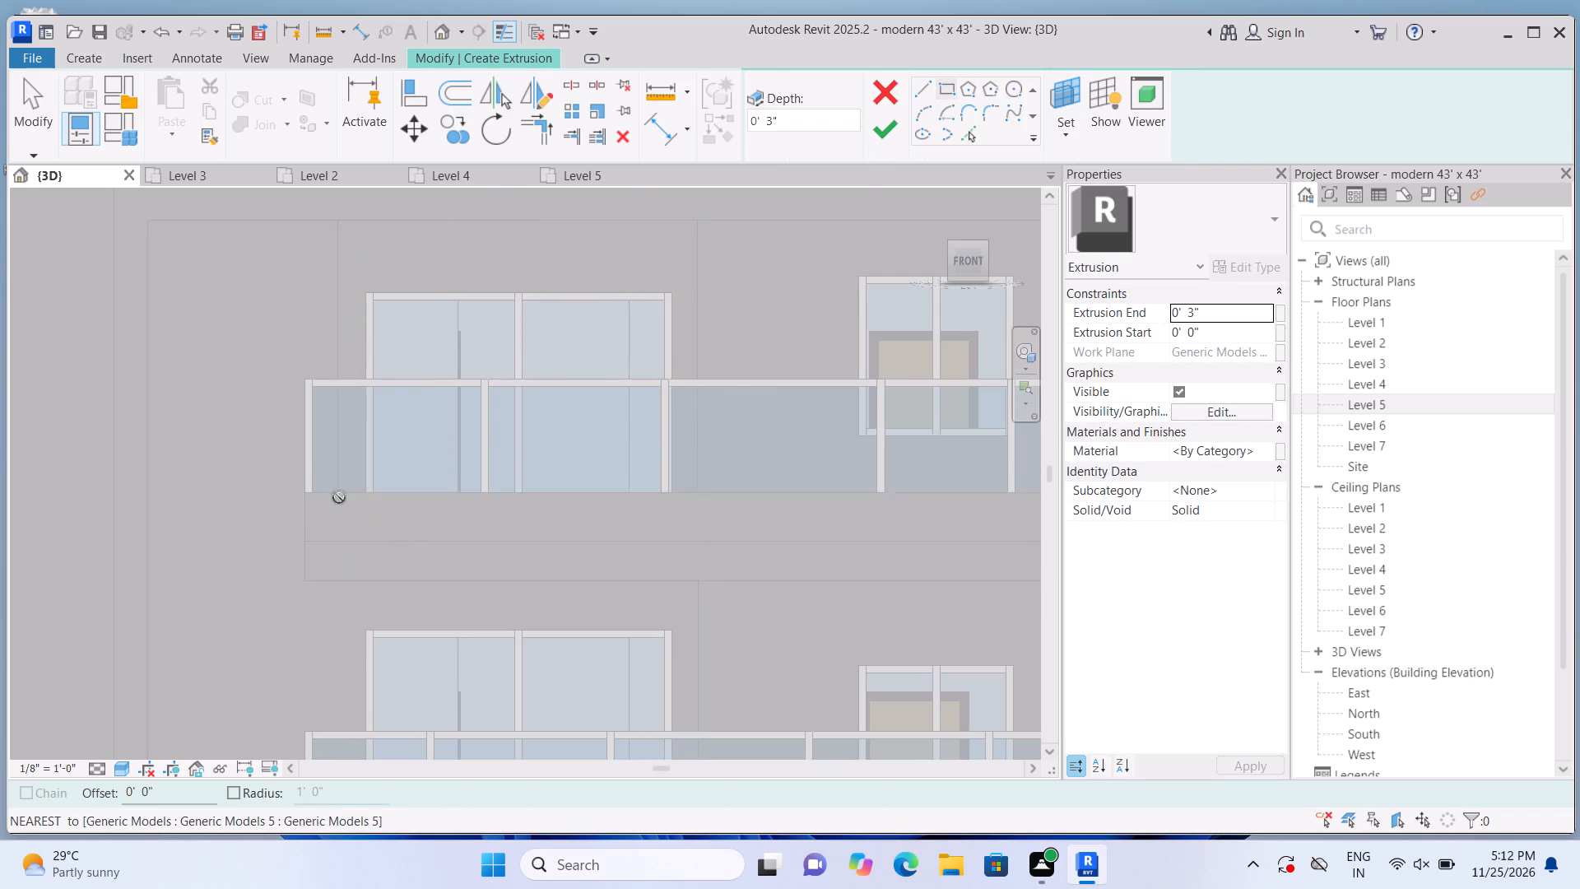
key(Escape)
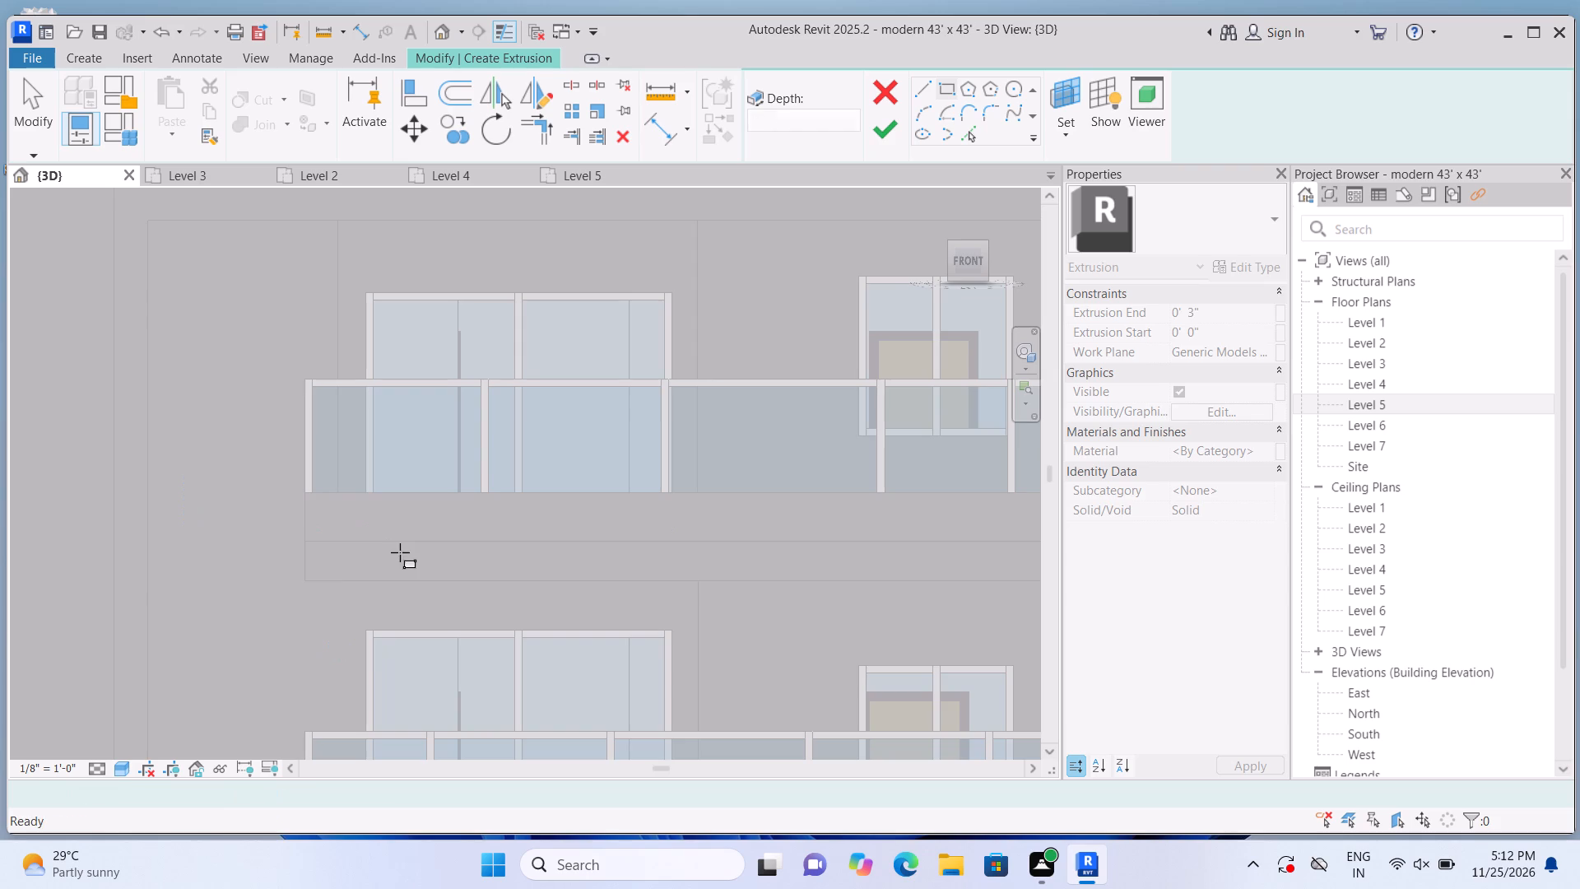
scroll(430, 548, up, 2)
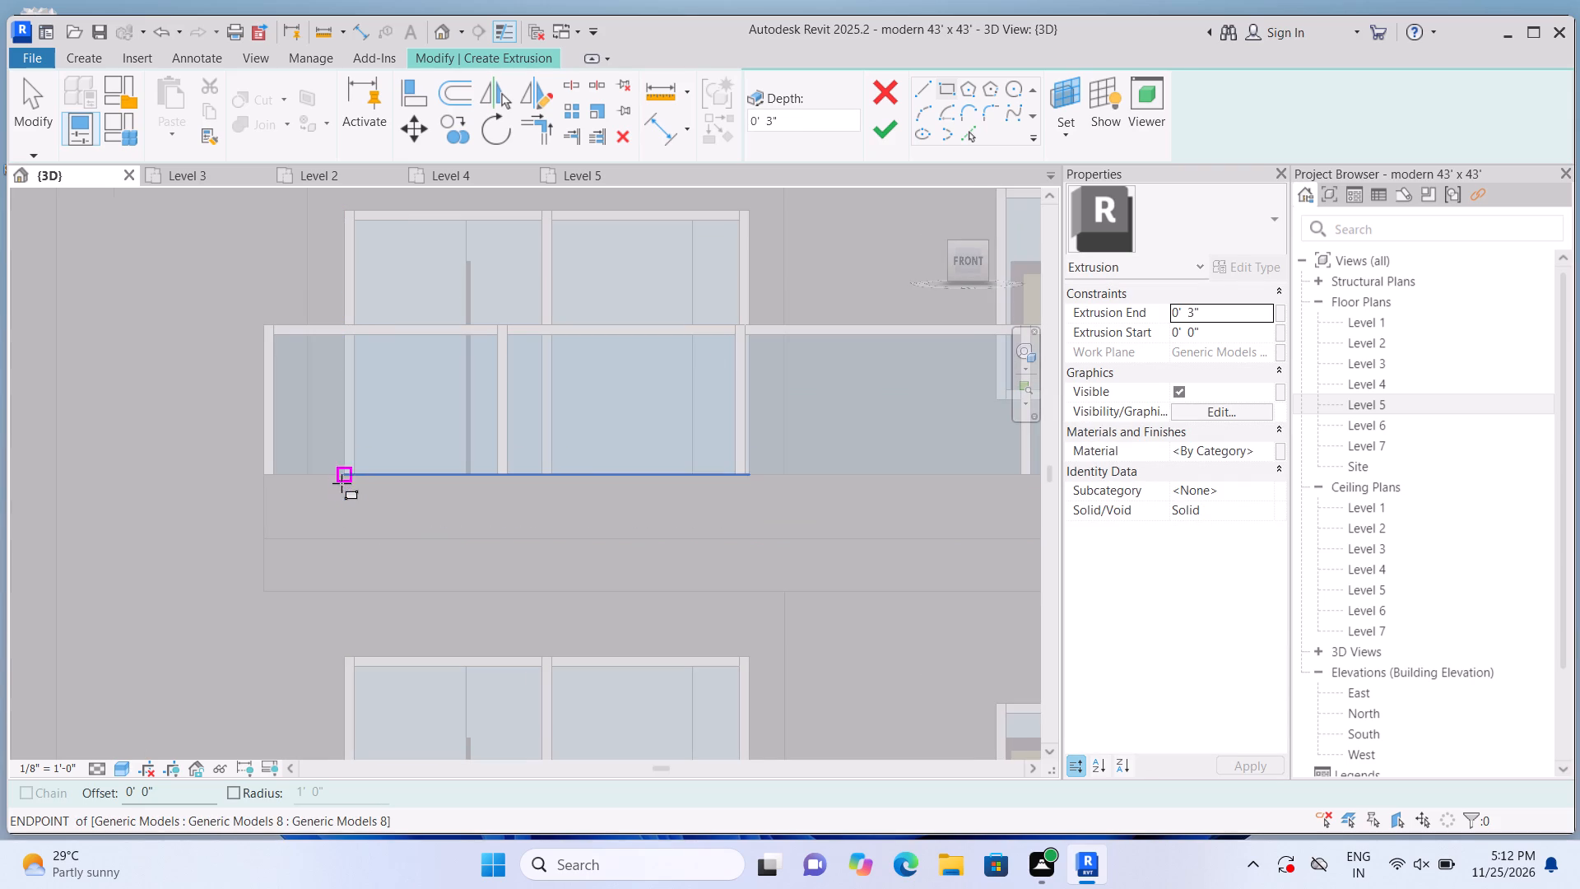
click(342, 473)
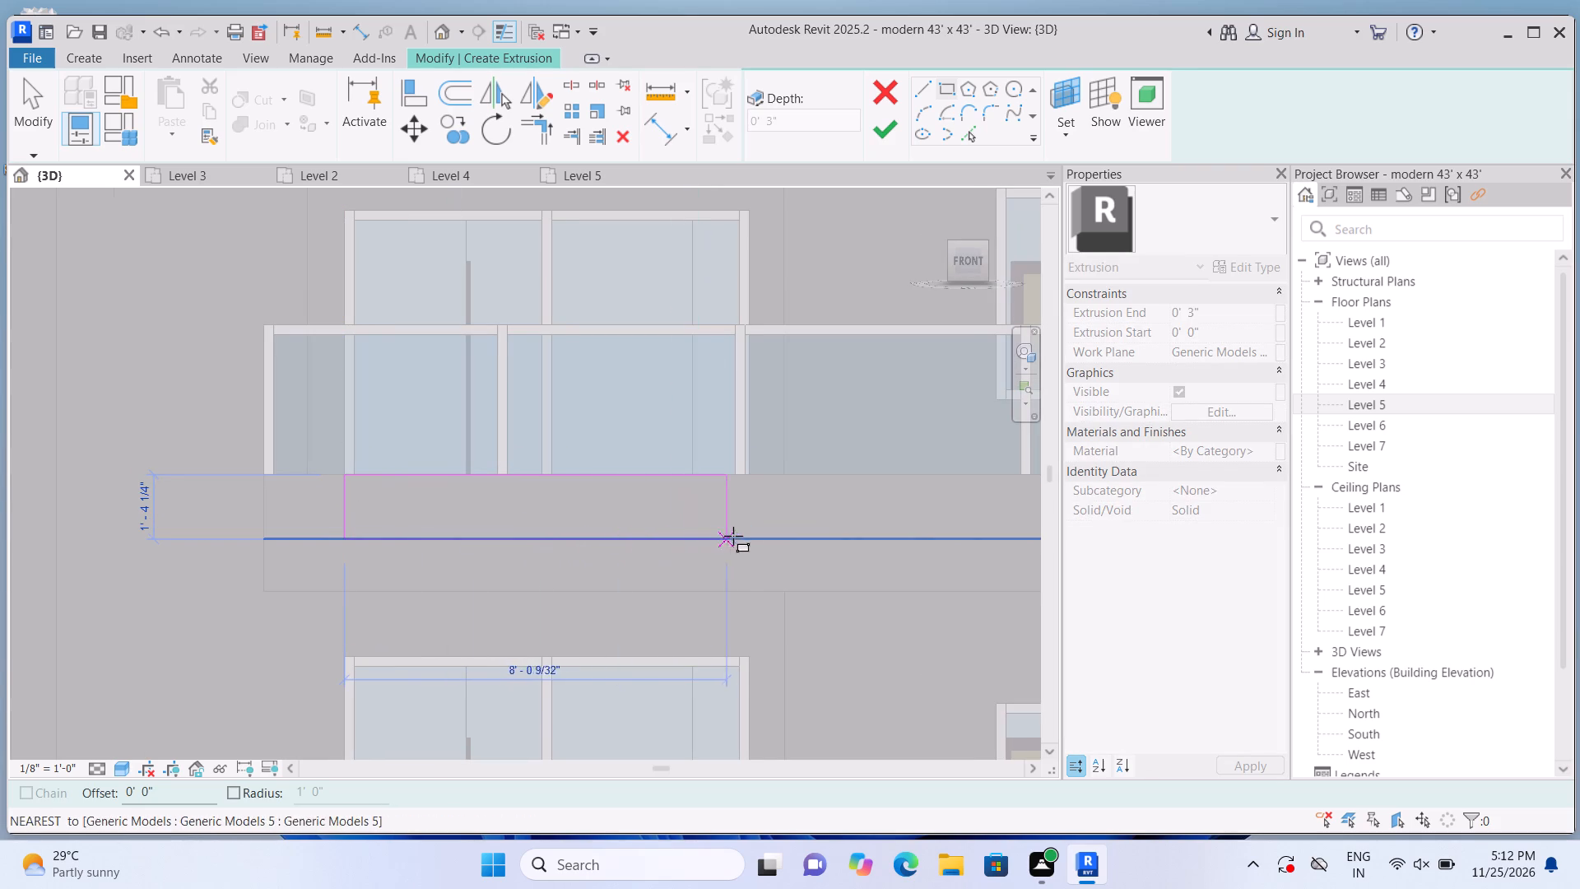
double_click(747, 544)
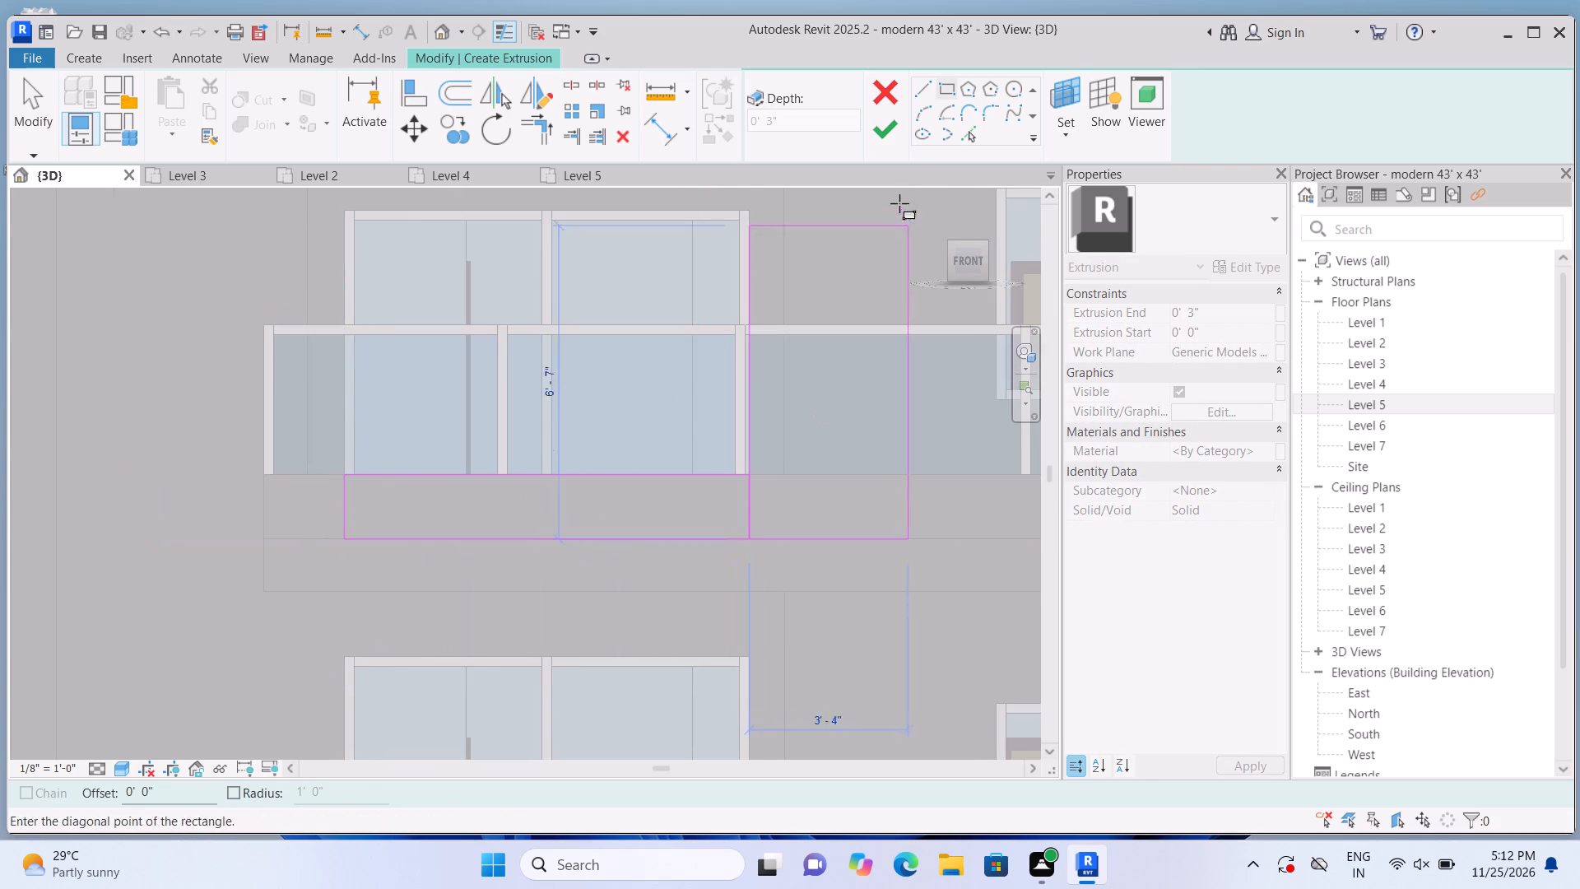
click(884, 127)
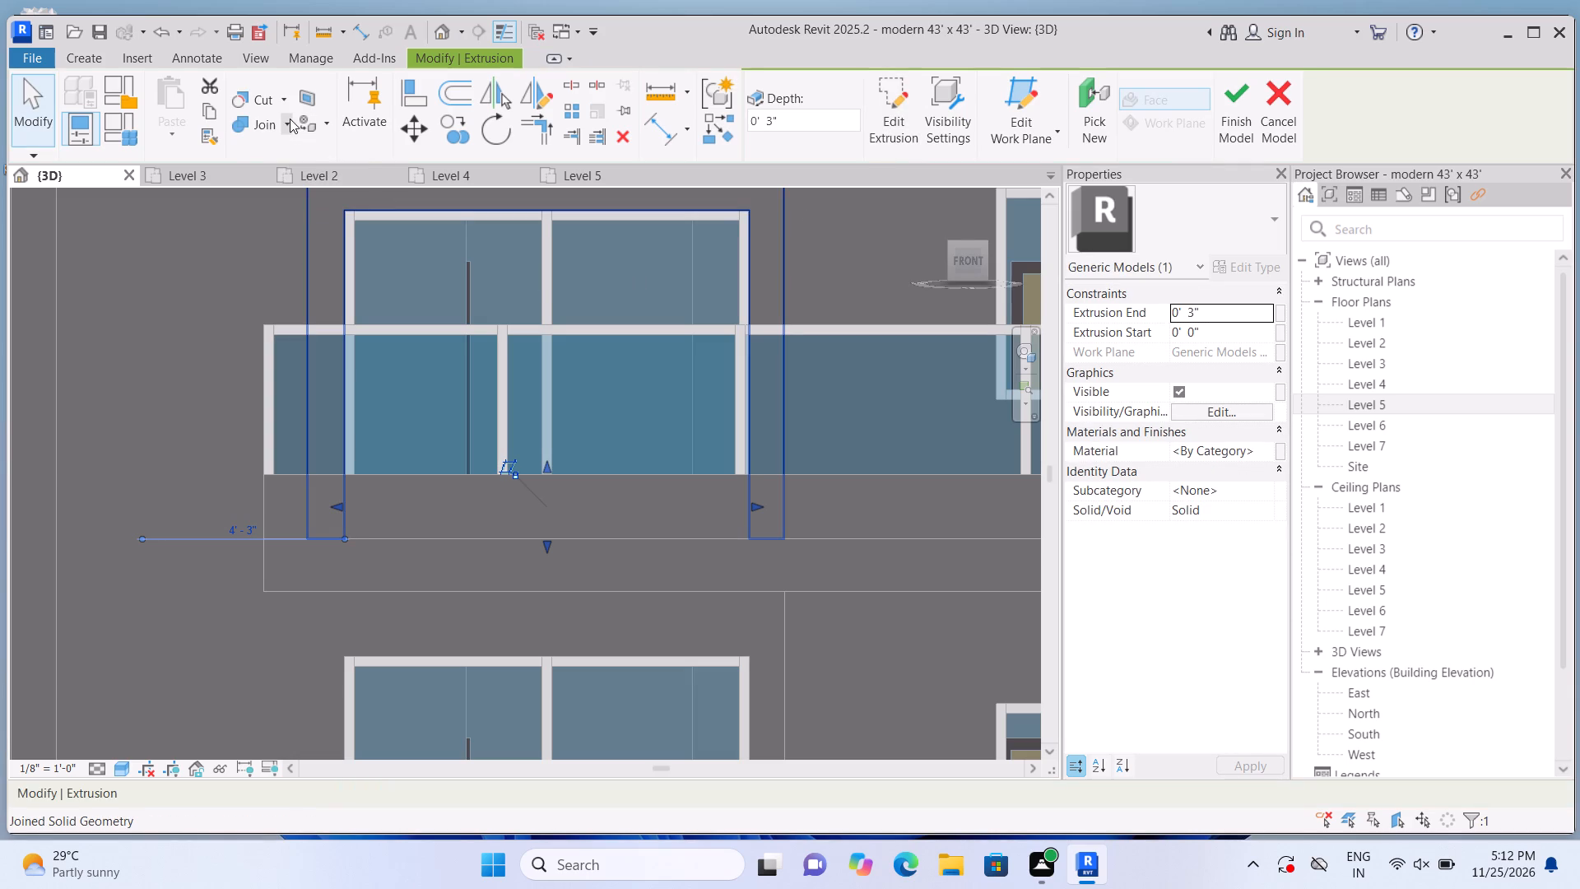
Join the strip below the Level 3 left-bay window to the rest of its surround.
click(290, 119)
click(290, 148)
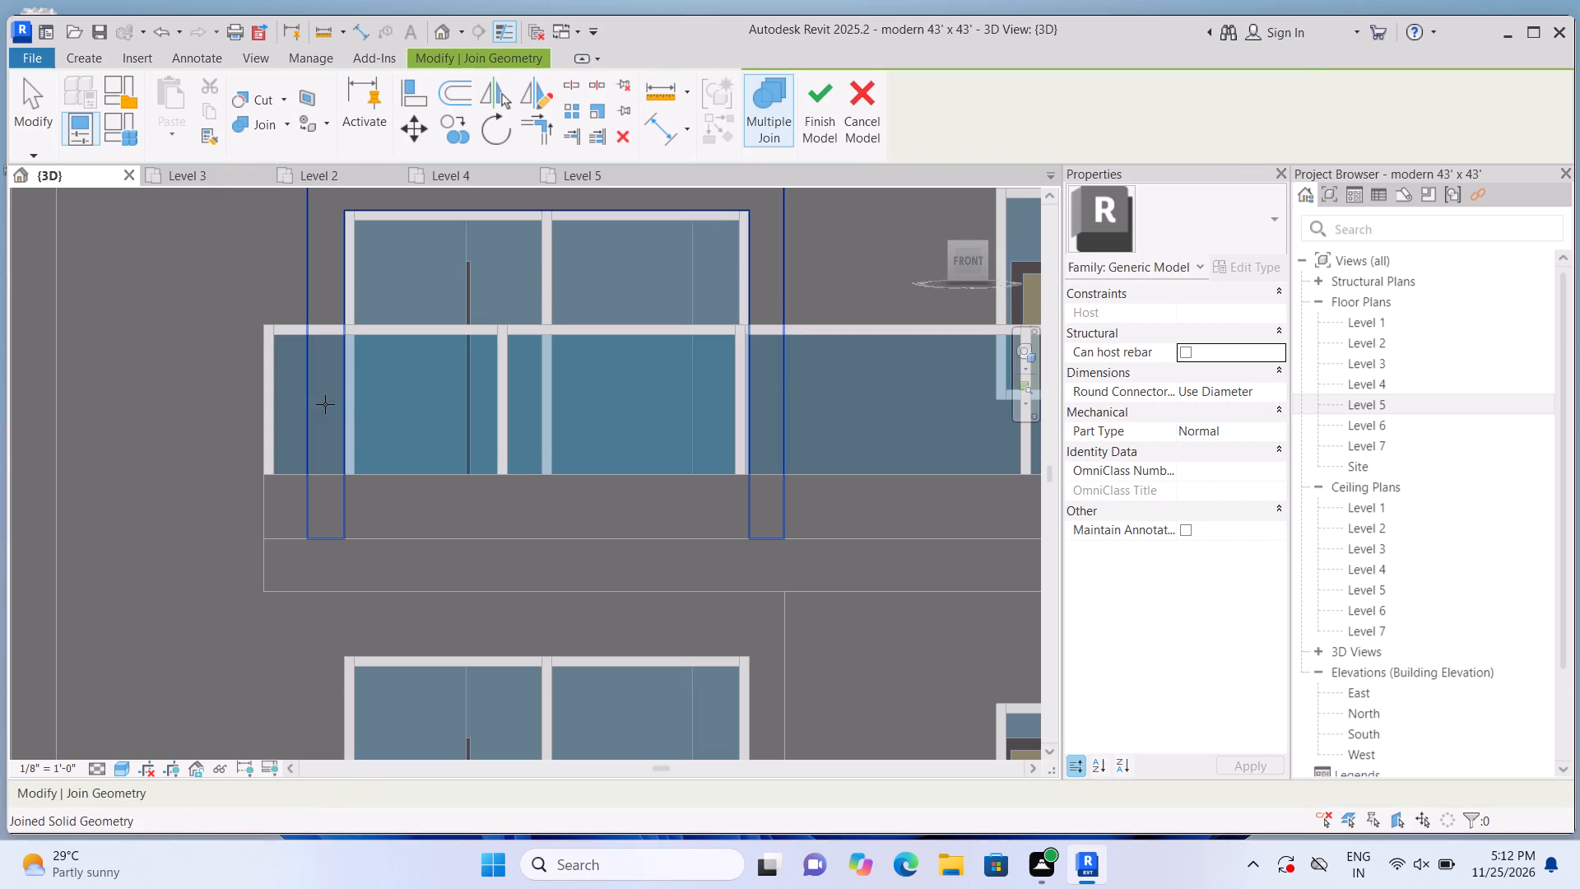
click(325, 404)
double_click(394, 508)
click(397, 496)
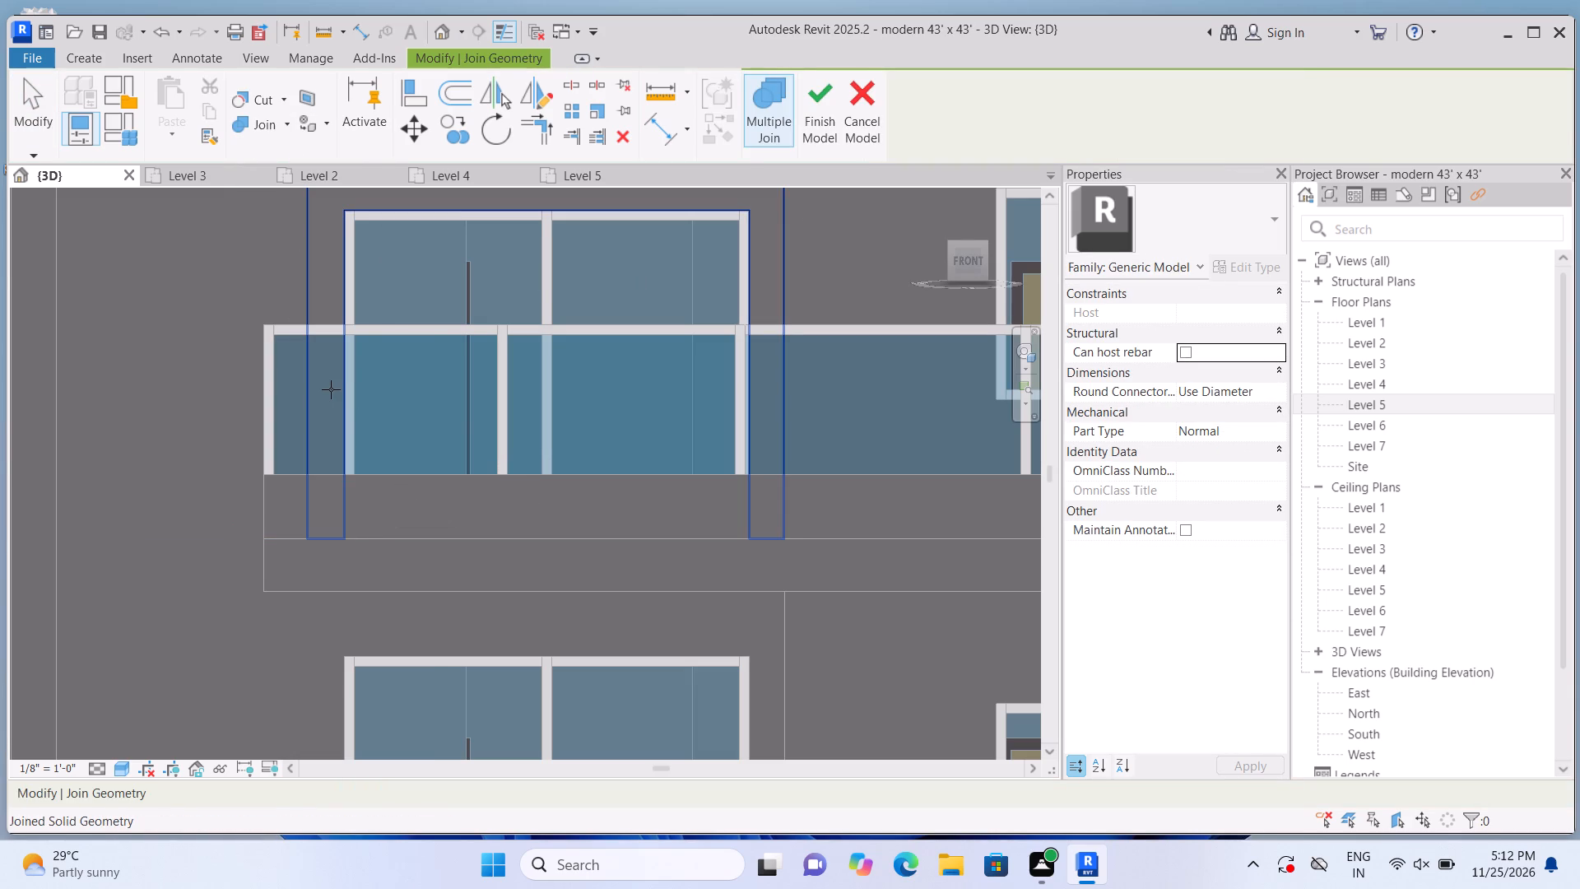
click(329, 389)
double_click(355, 482)
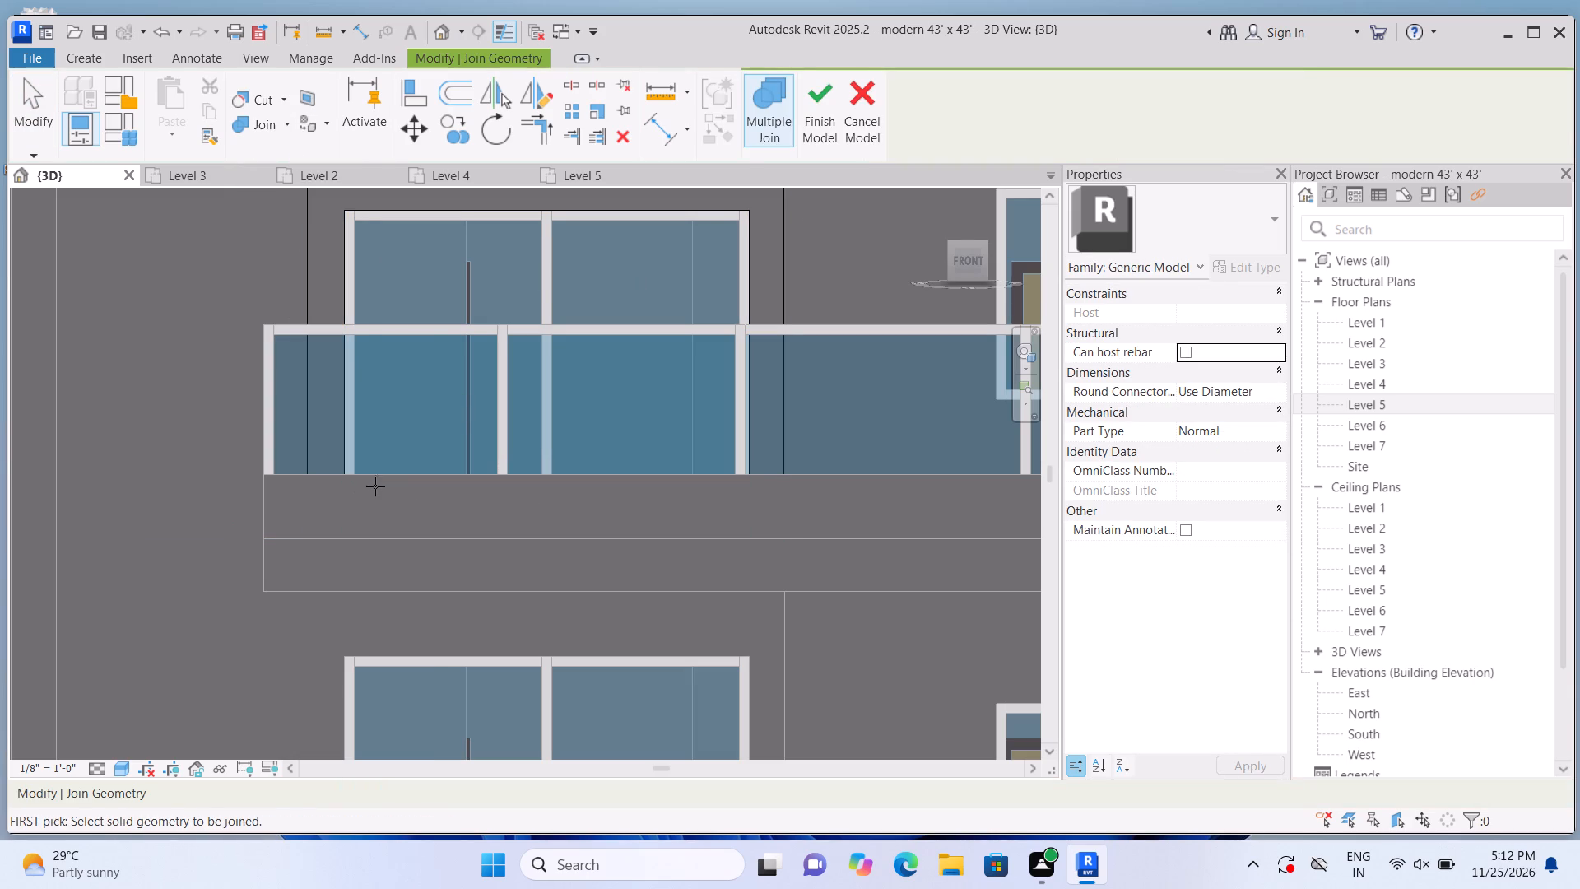
double_click(388, 495)
key(Escape)
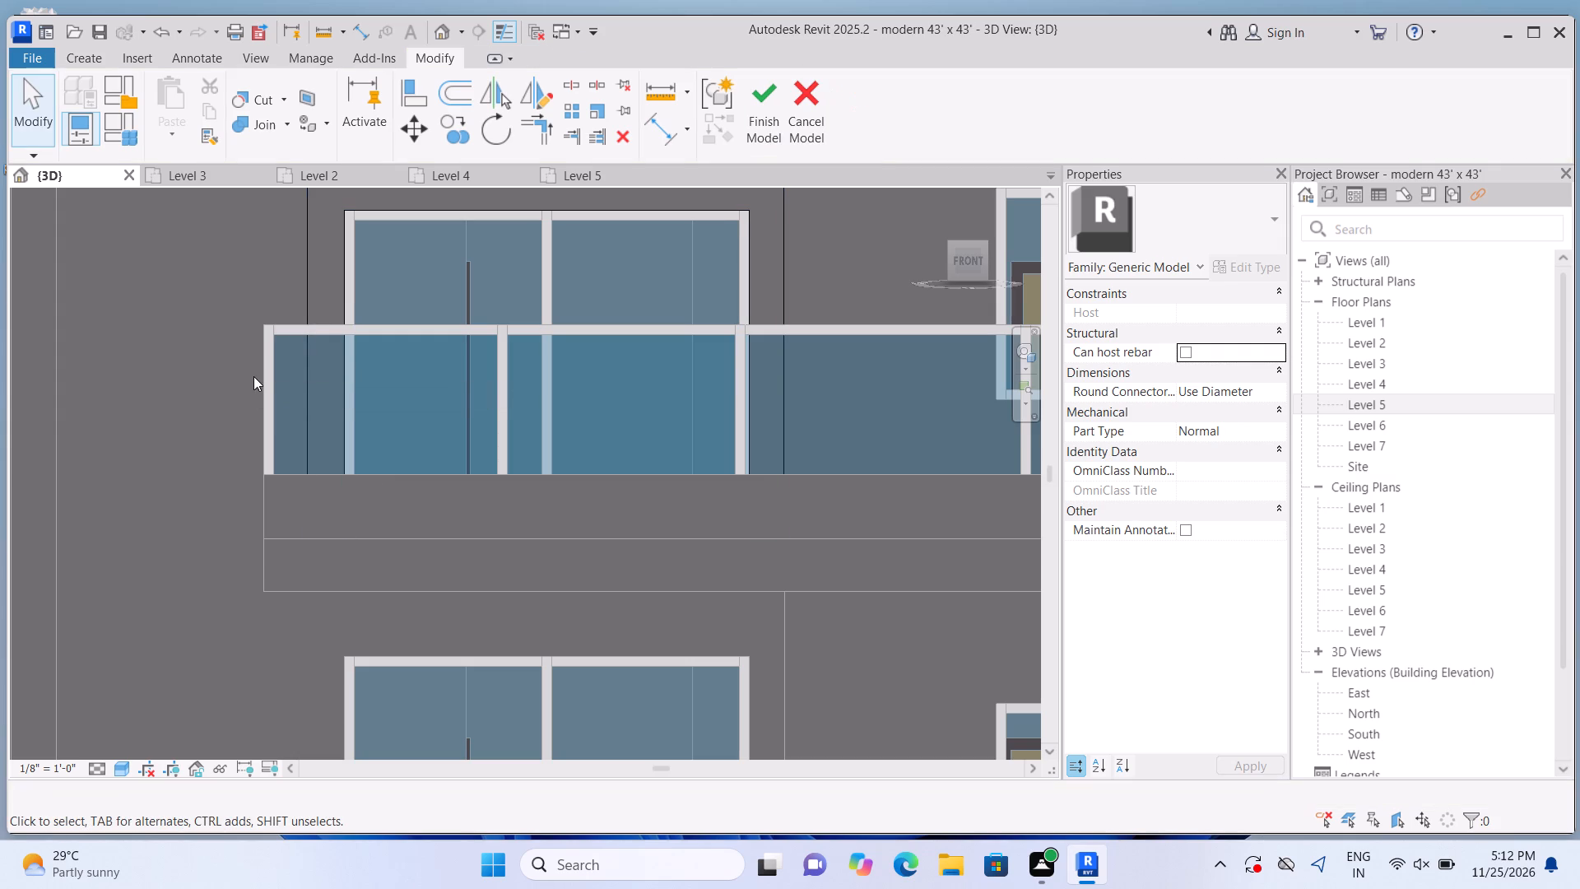
click(291, 124)
click(302, 163)
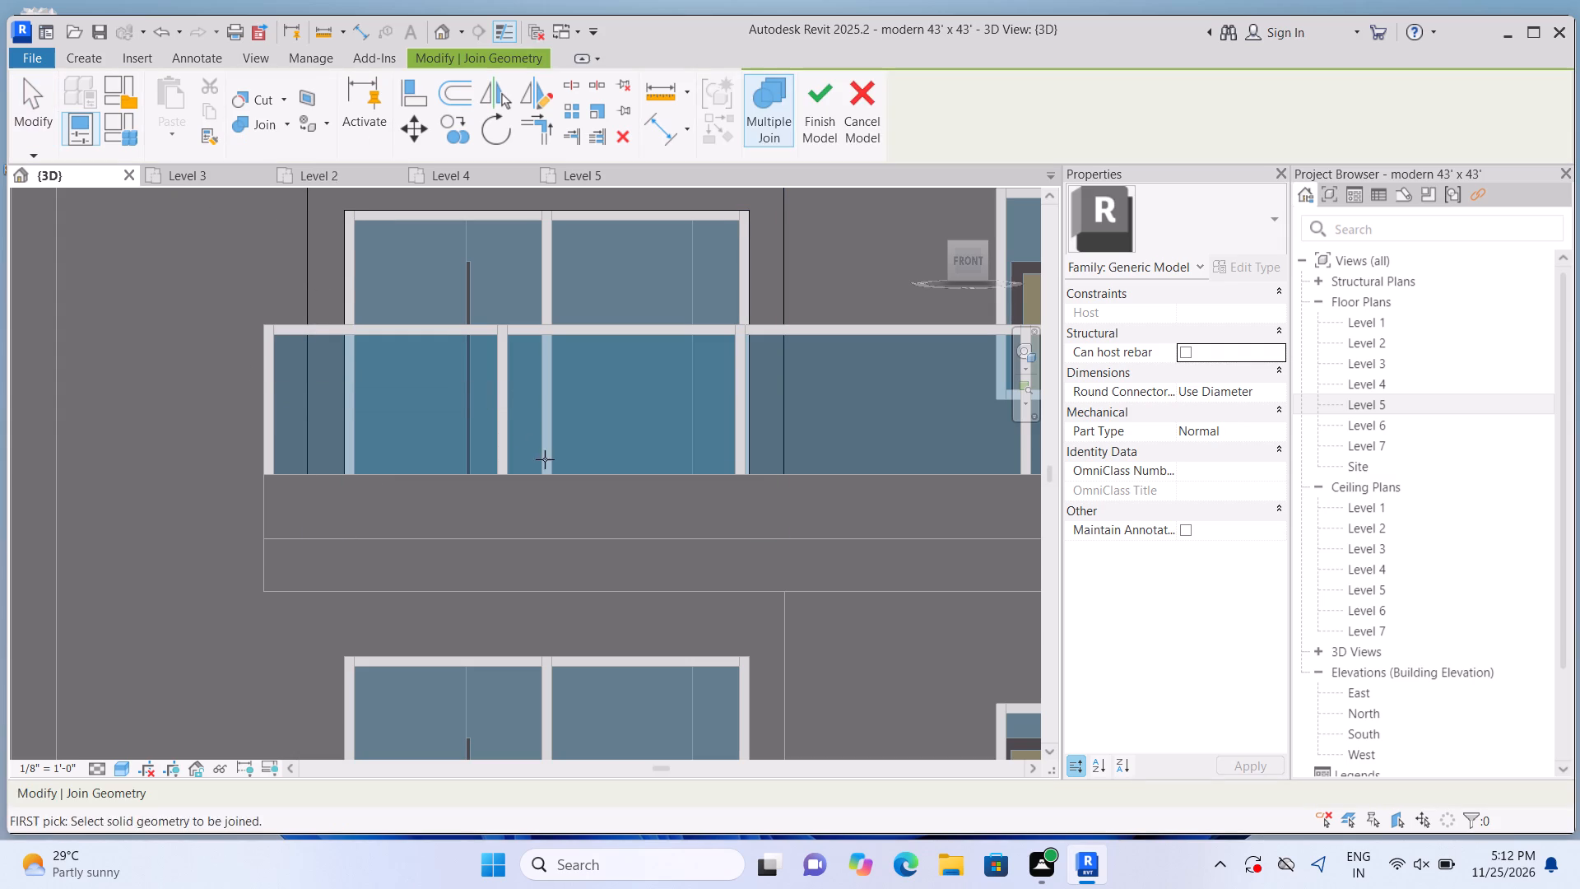
click(592, 472)
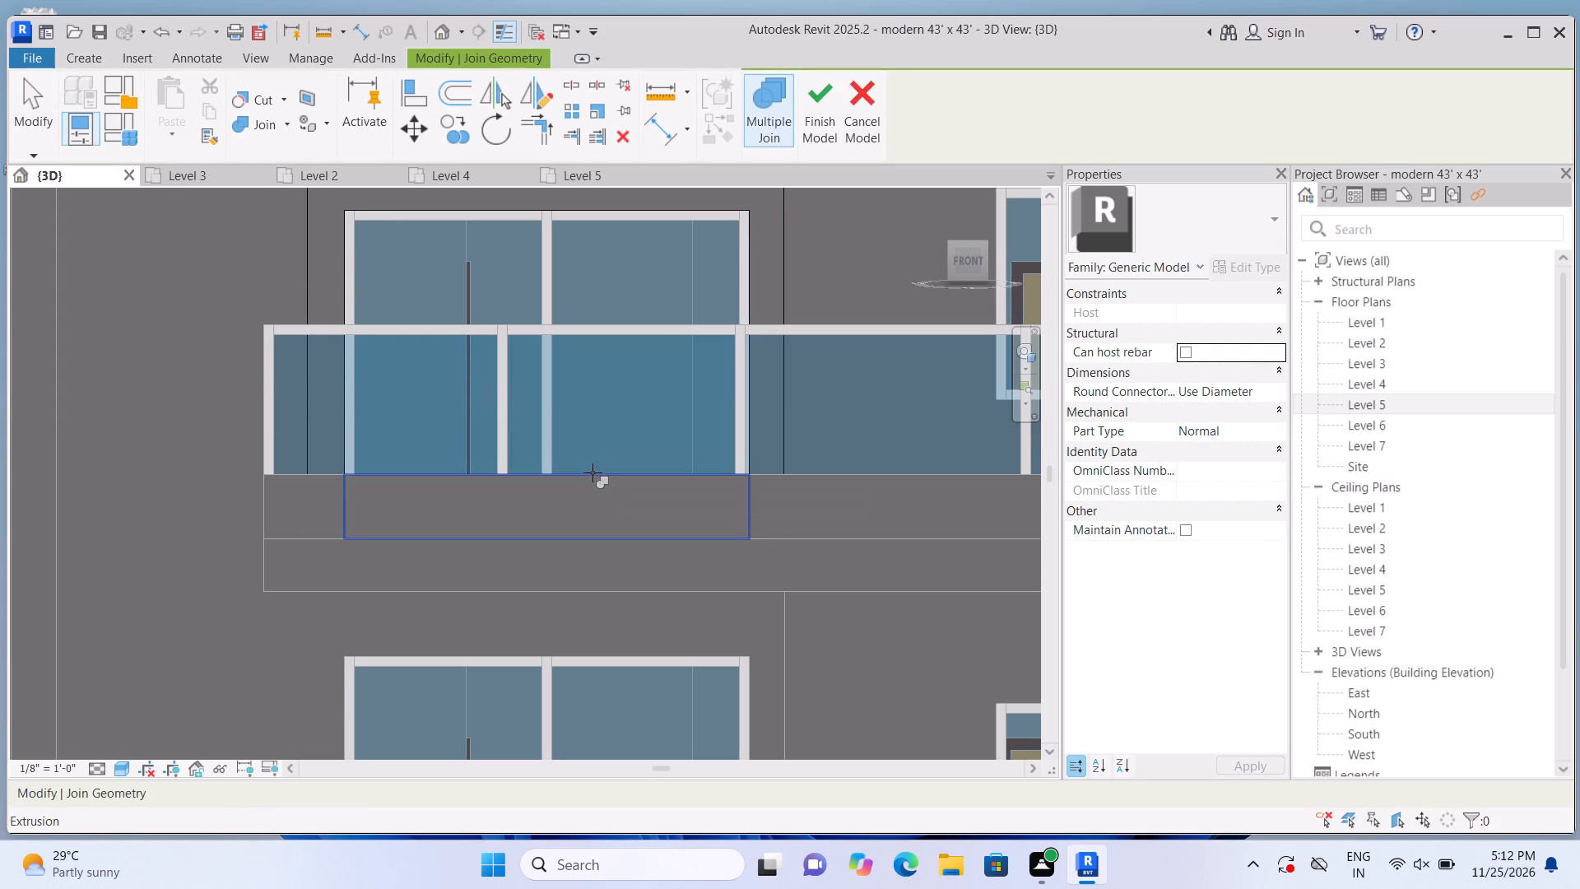
click(755, 431)
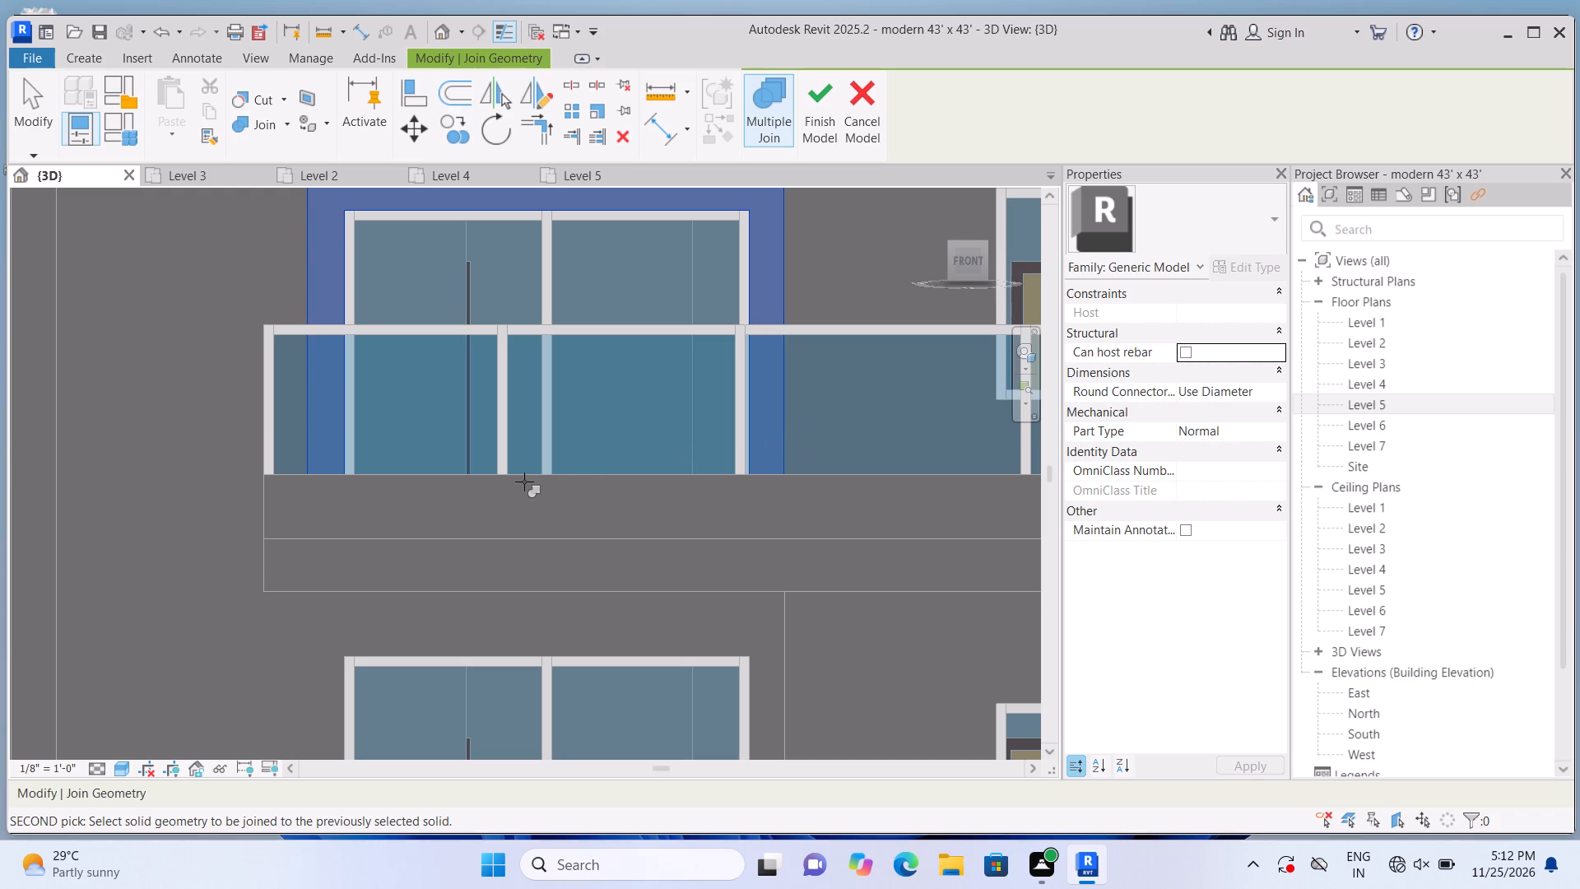
key(Escape)
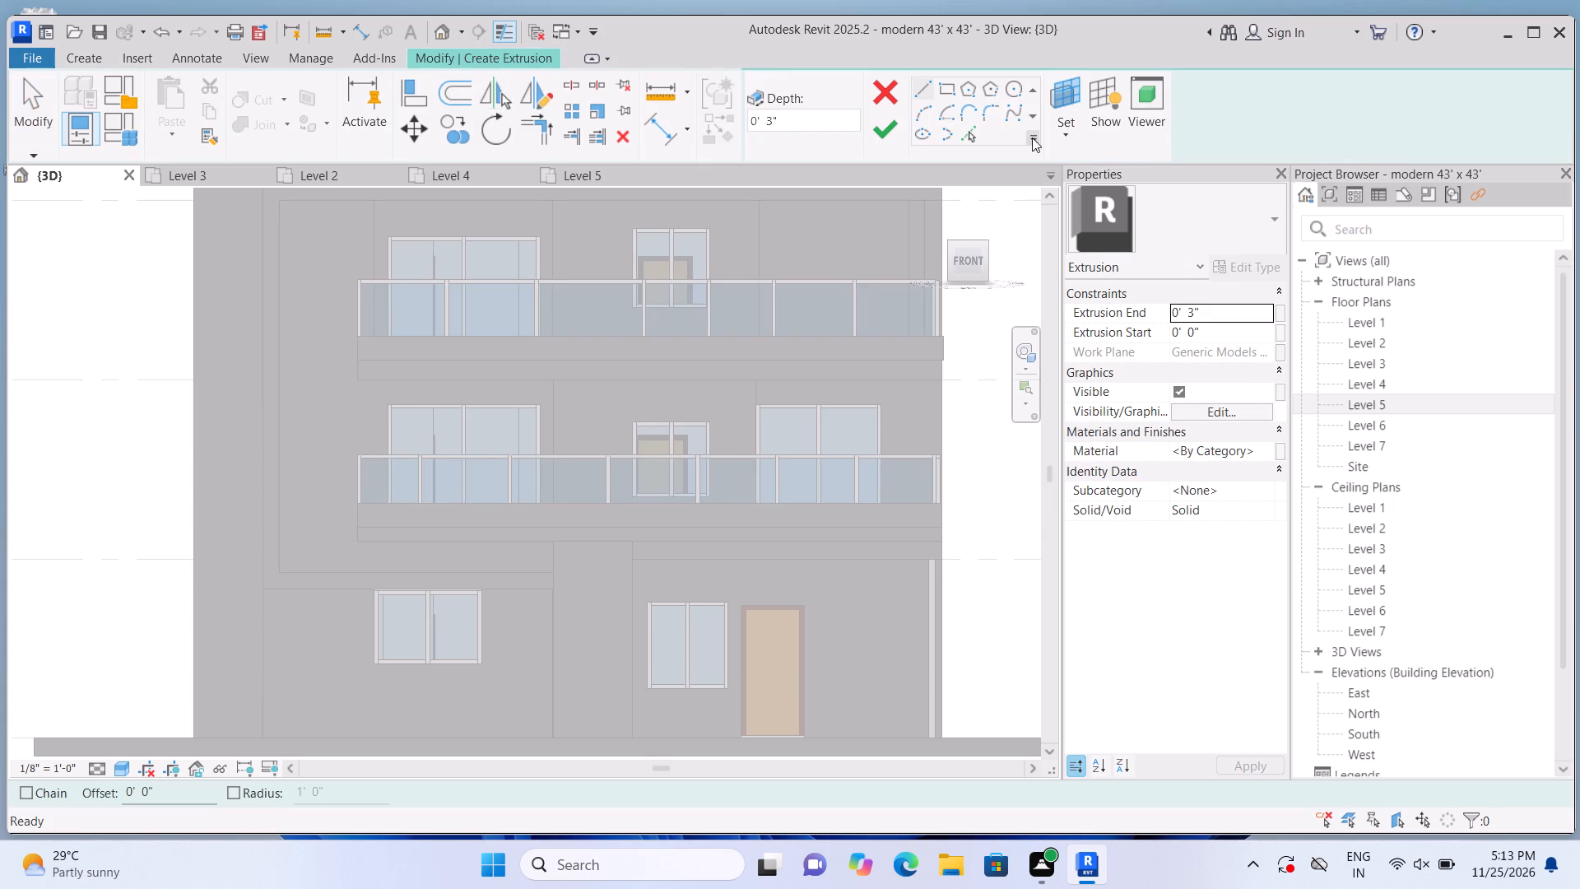
On the left bay's cladding face, extrude a 3" band about 10' wide above the Level 2 window, from Level 3 down to the window top.
double_click(1066, 131)
click(1062, 120)
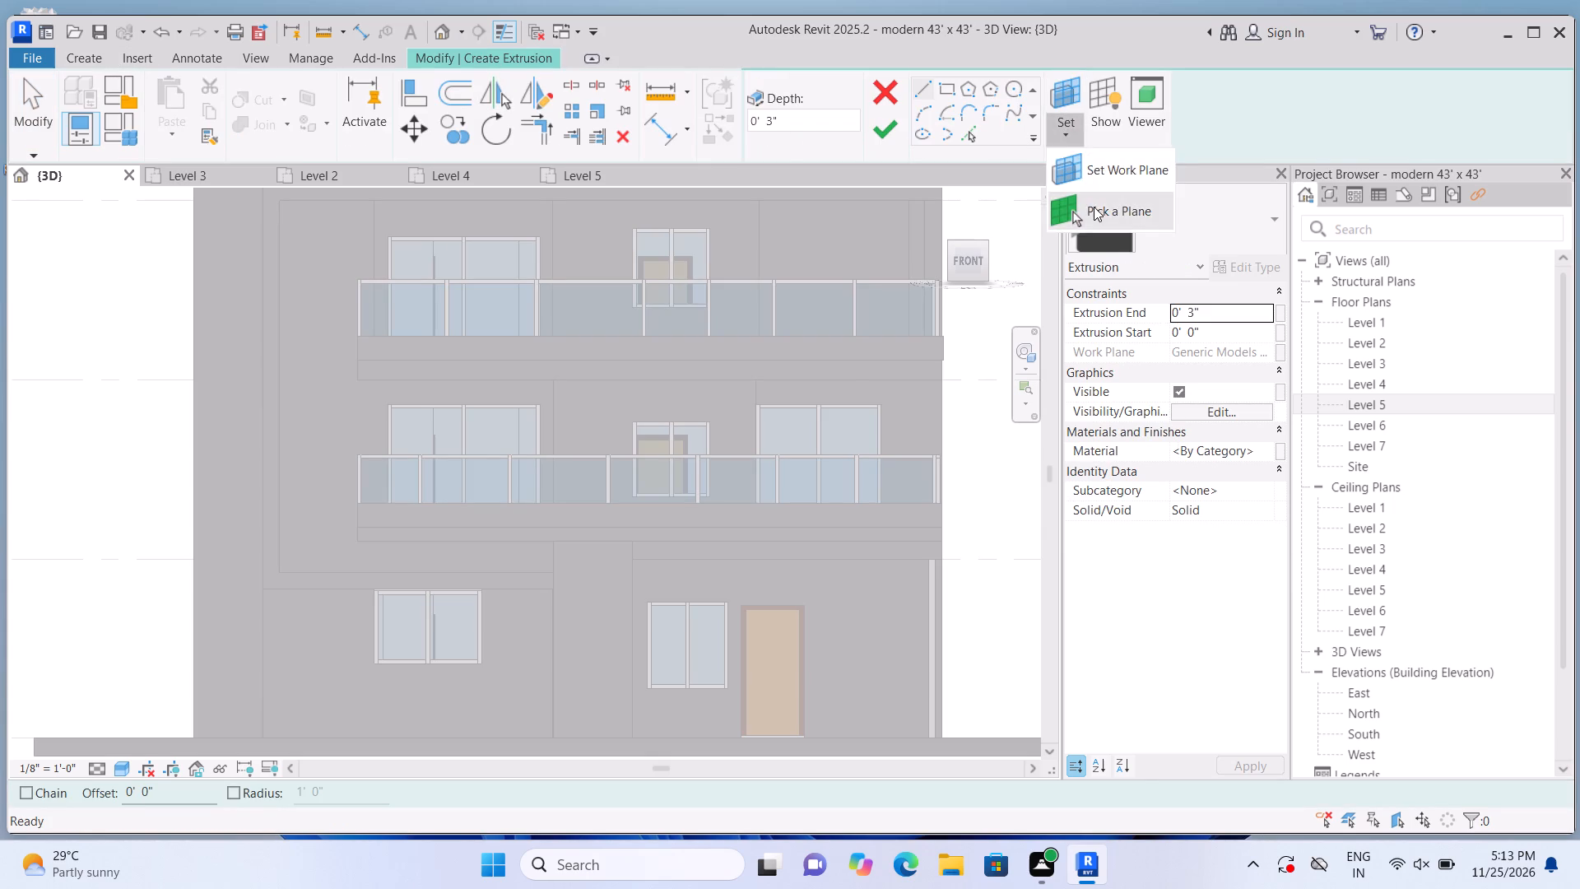
click(1094, 207)
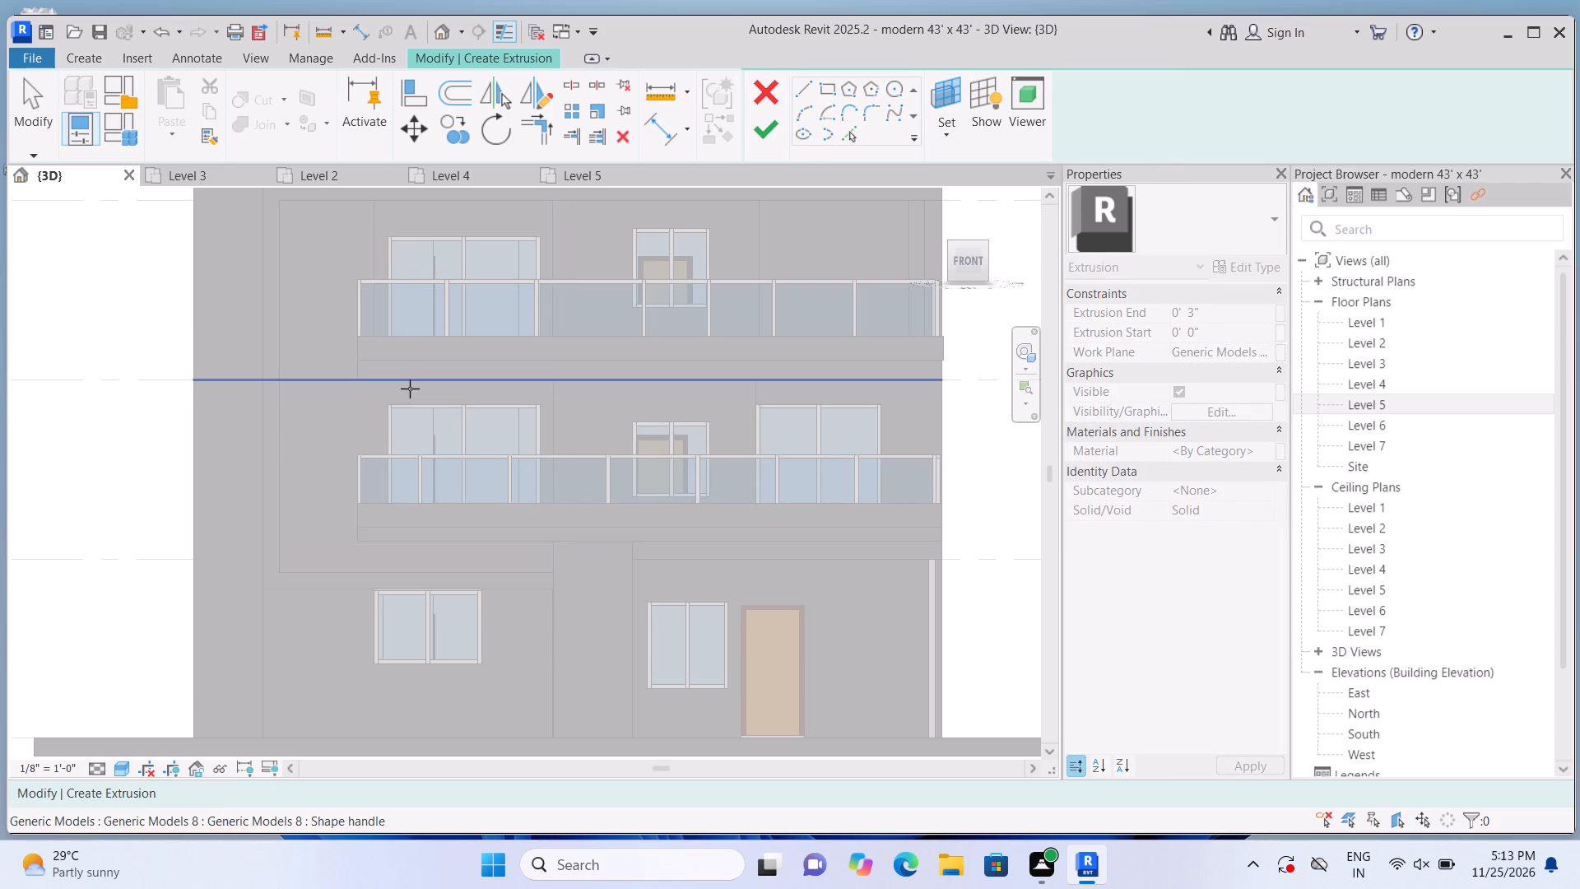
click(442, 394)
click(953, 94)
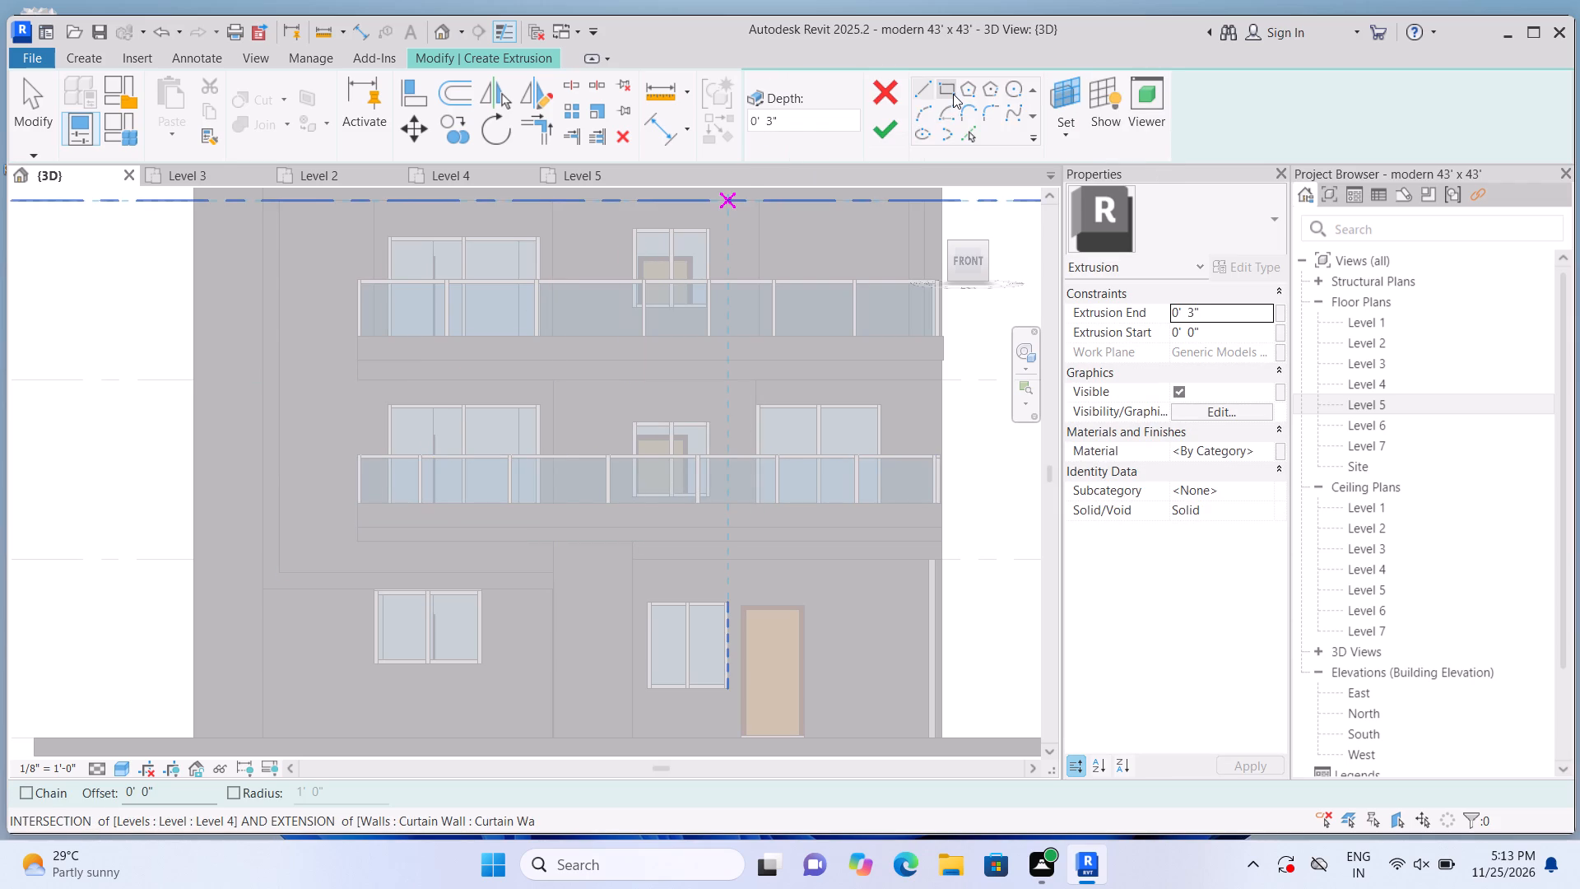
scroll(525, 466, up, 4)
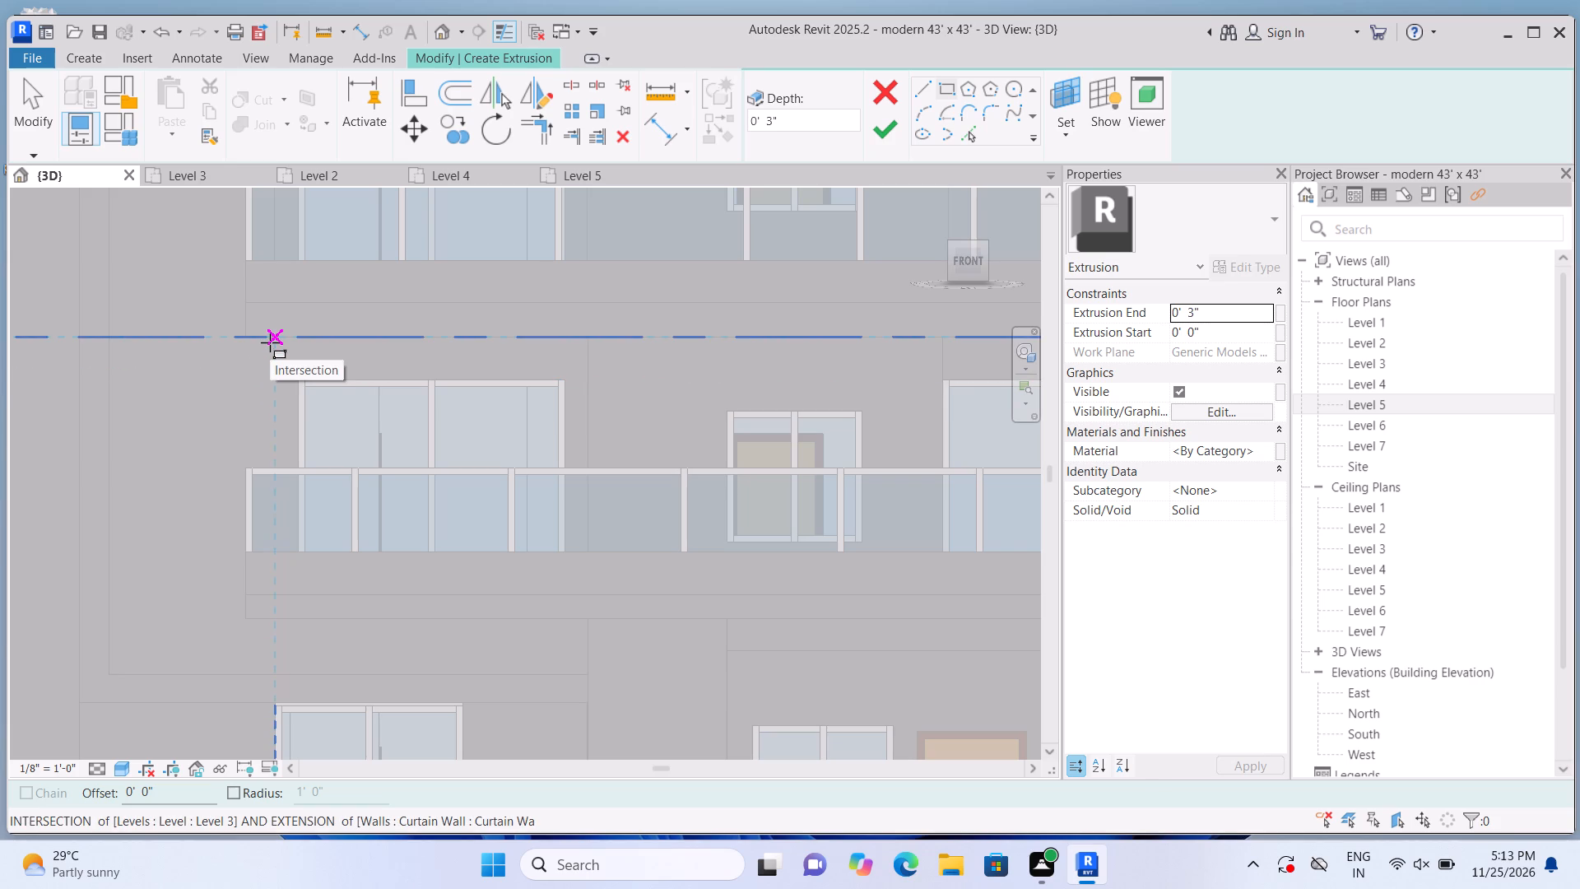
click(271, 342)
scroll(469, 370, up, 3)
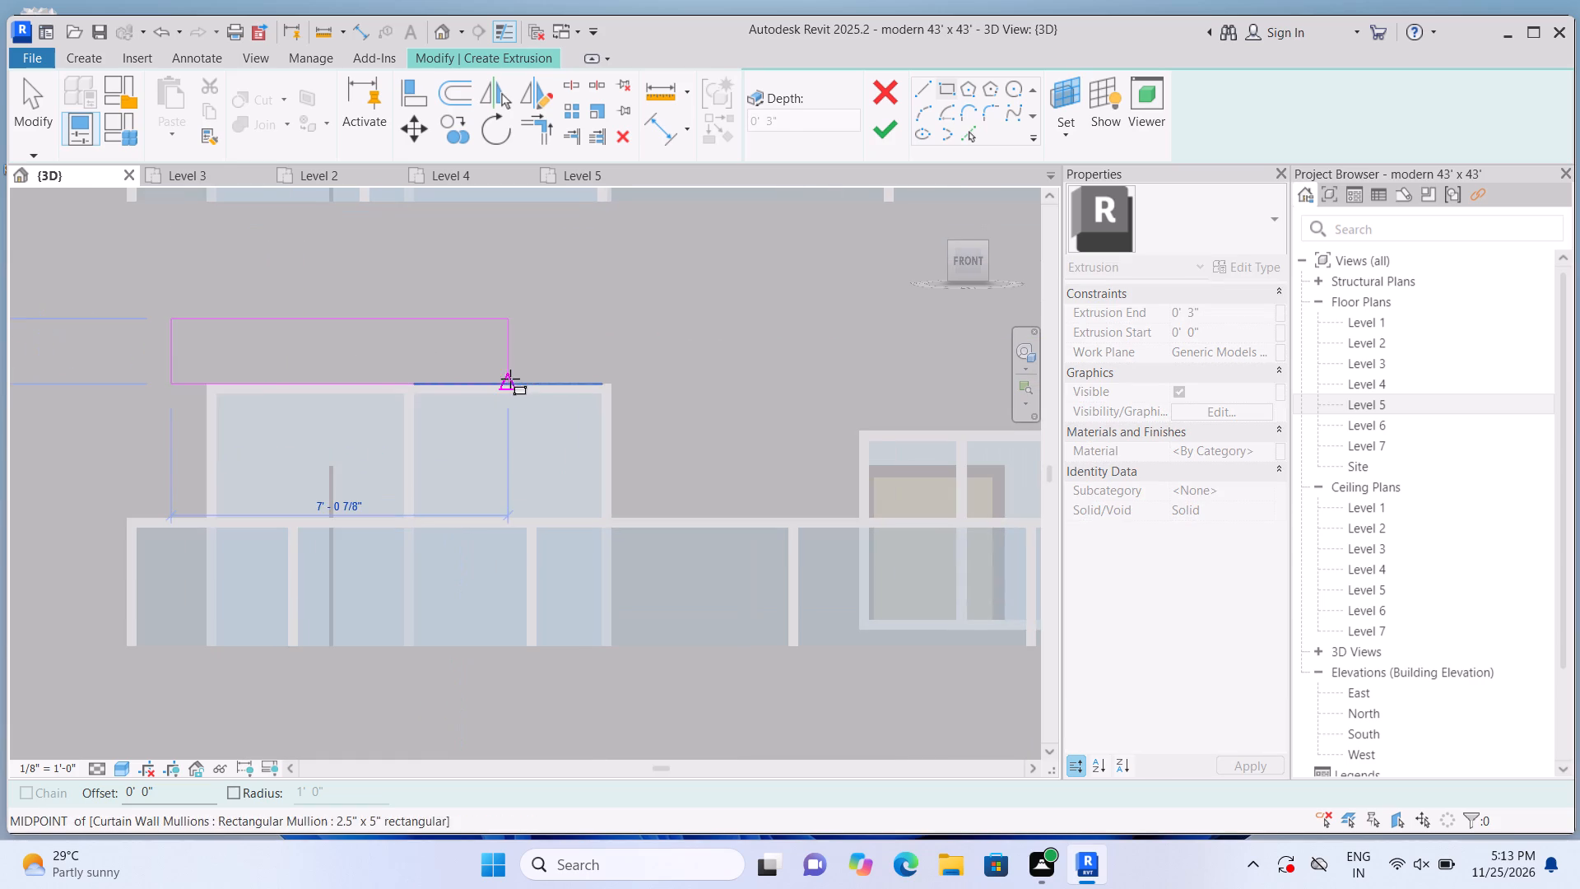
scroll(616, 368, up, 4)
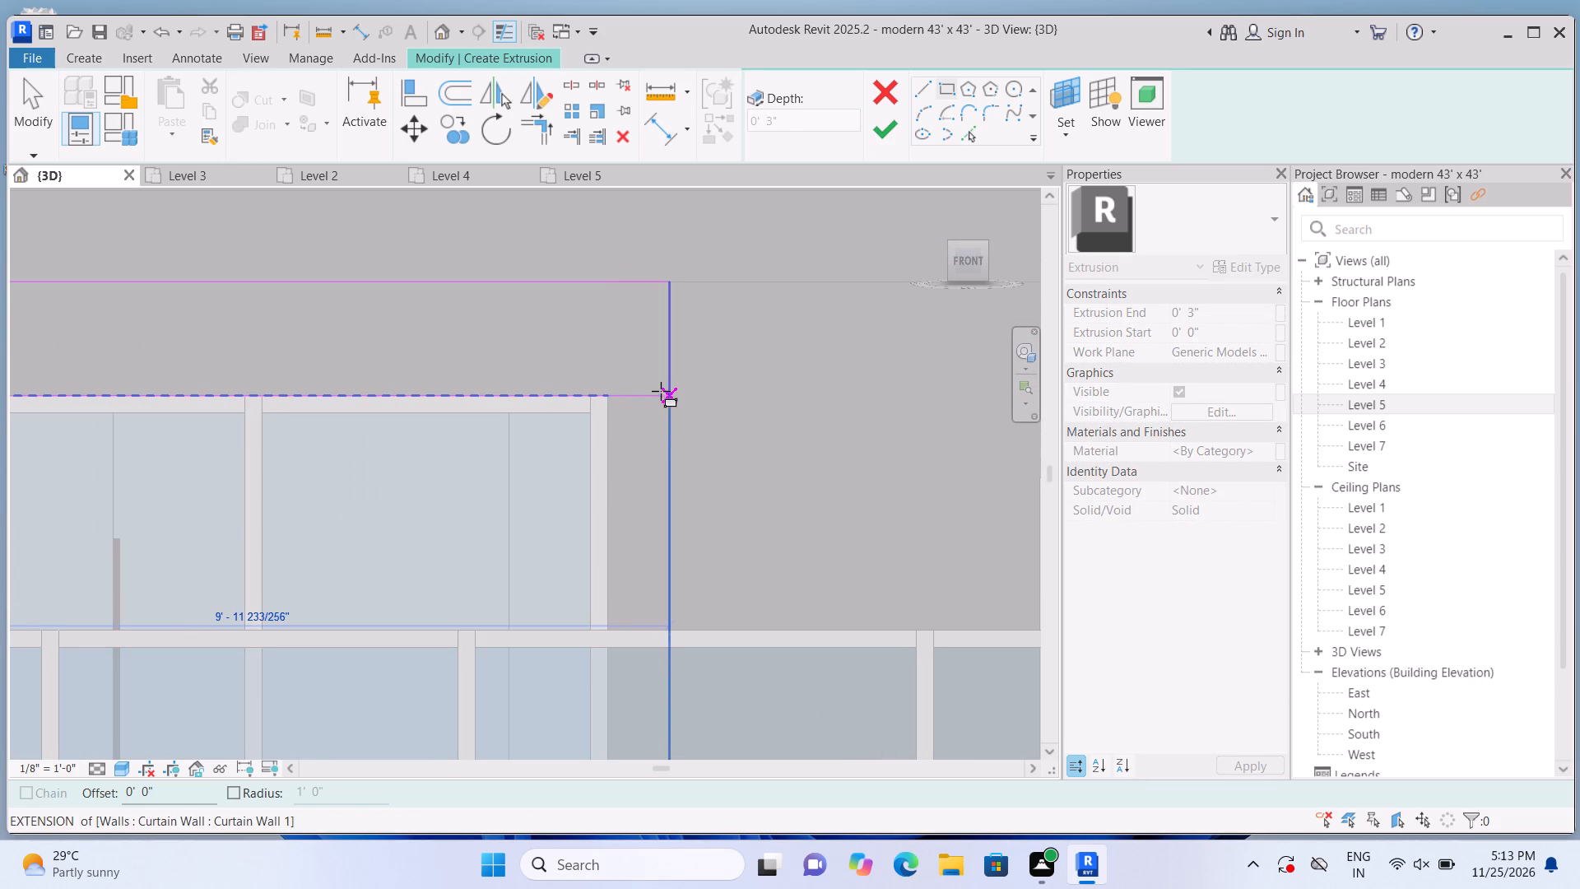
double_click(667, 393)
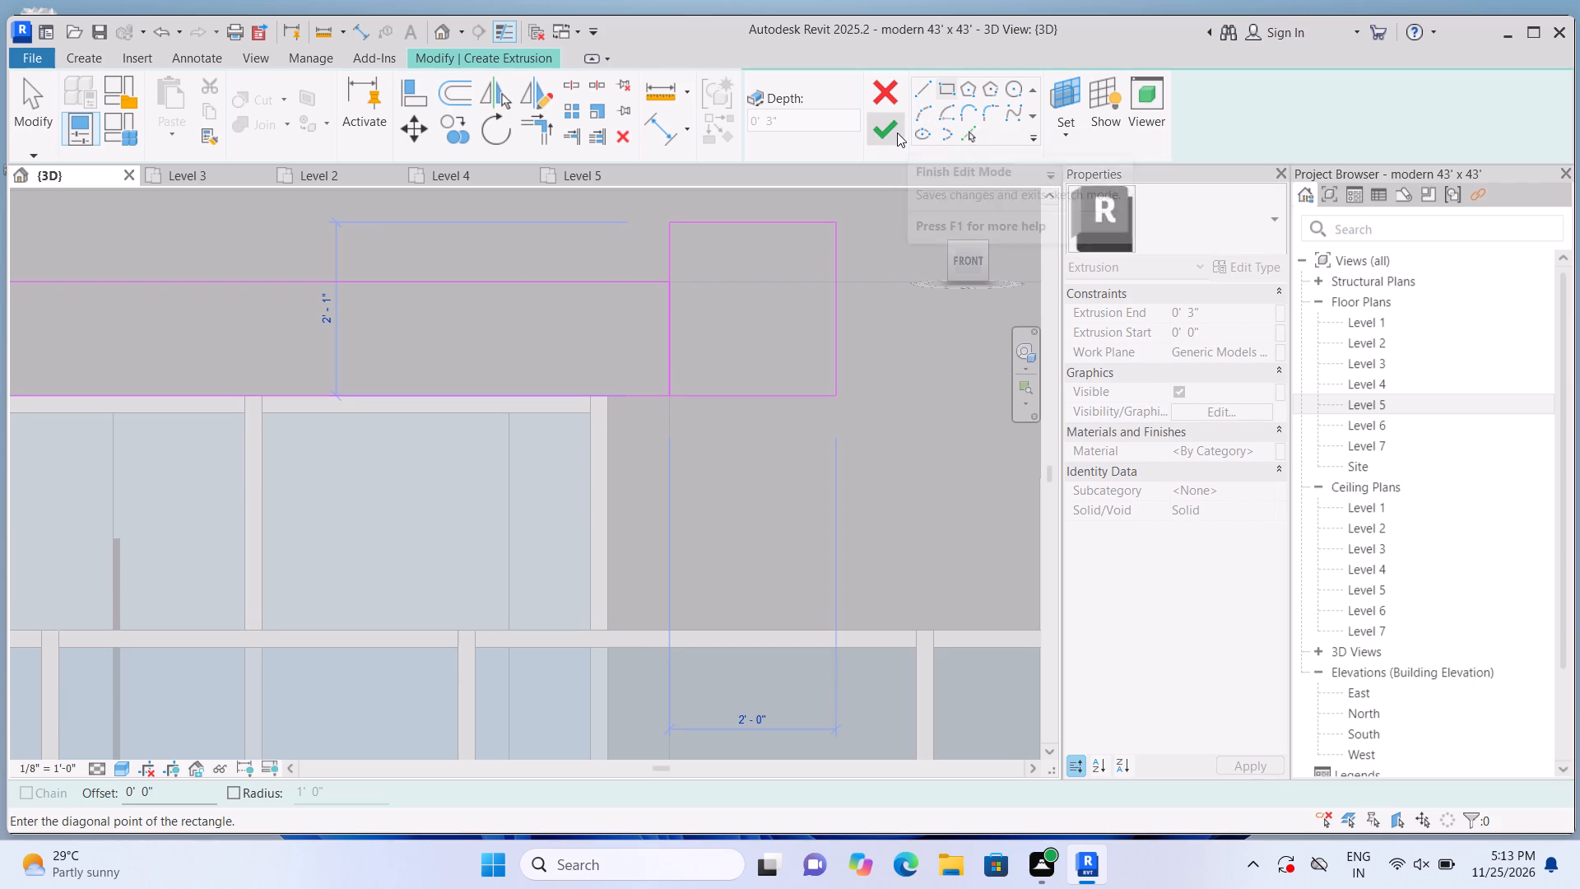
click(895, 133)
On the left bay's cladding face, extrude a 3" strip 9" wide and about 6'-10" high along the left side of the Level 2 window.
scroll(879, 151, down, 6)
scroll(806, 244, down, 3)
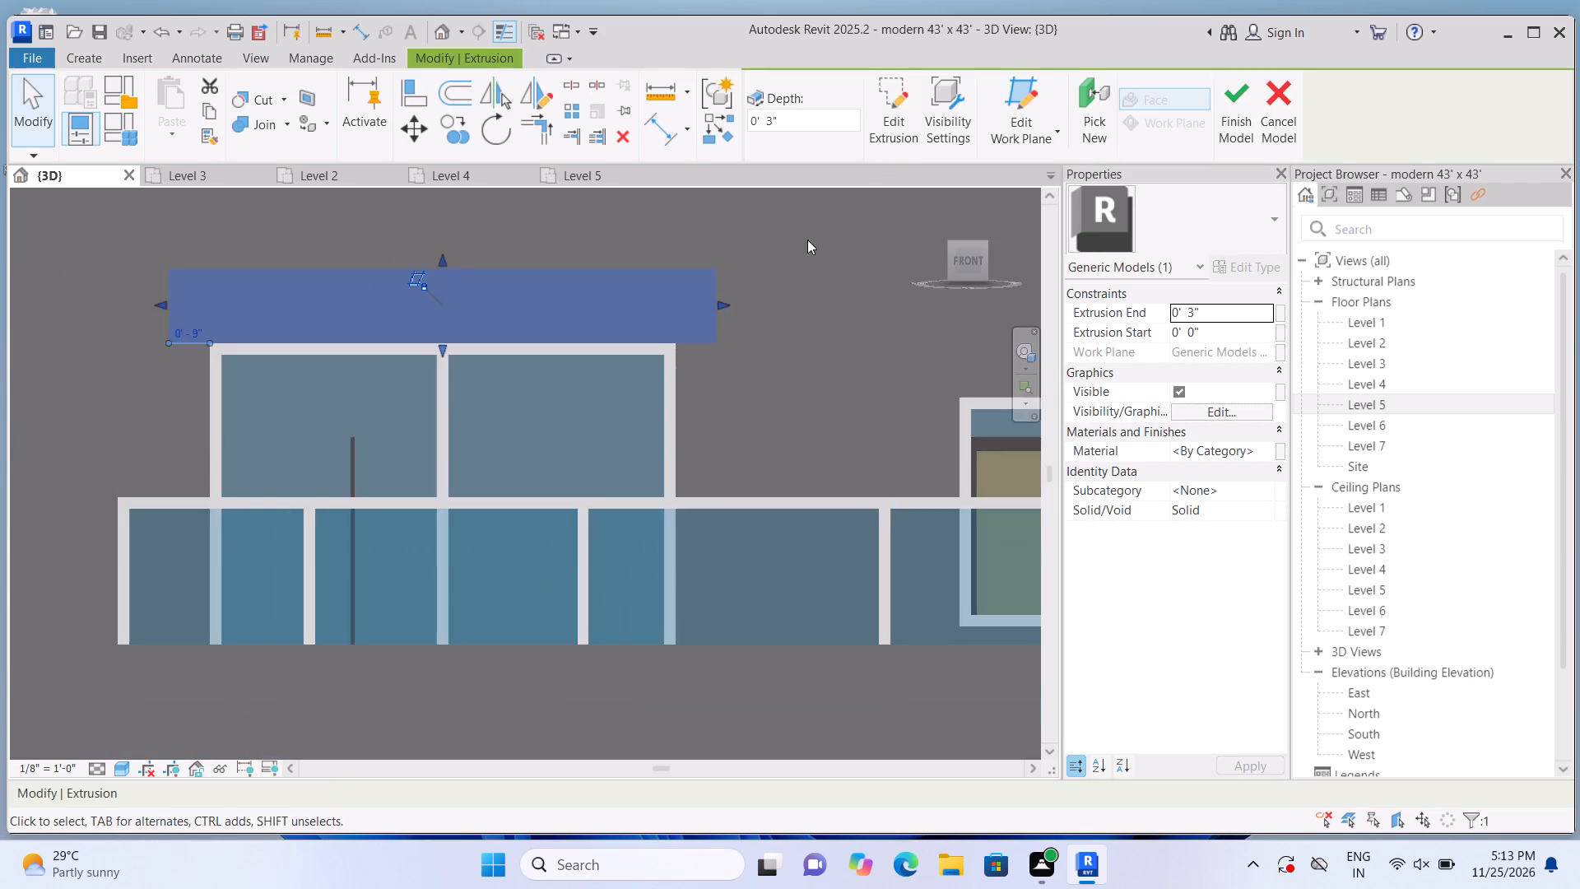
scroll(807, 240, down, 2)
double_click(96, 54)
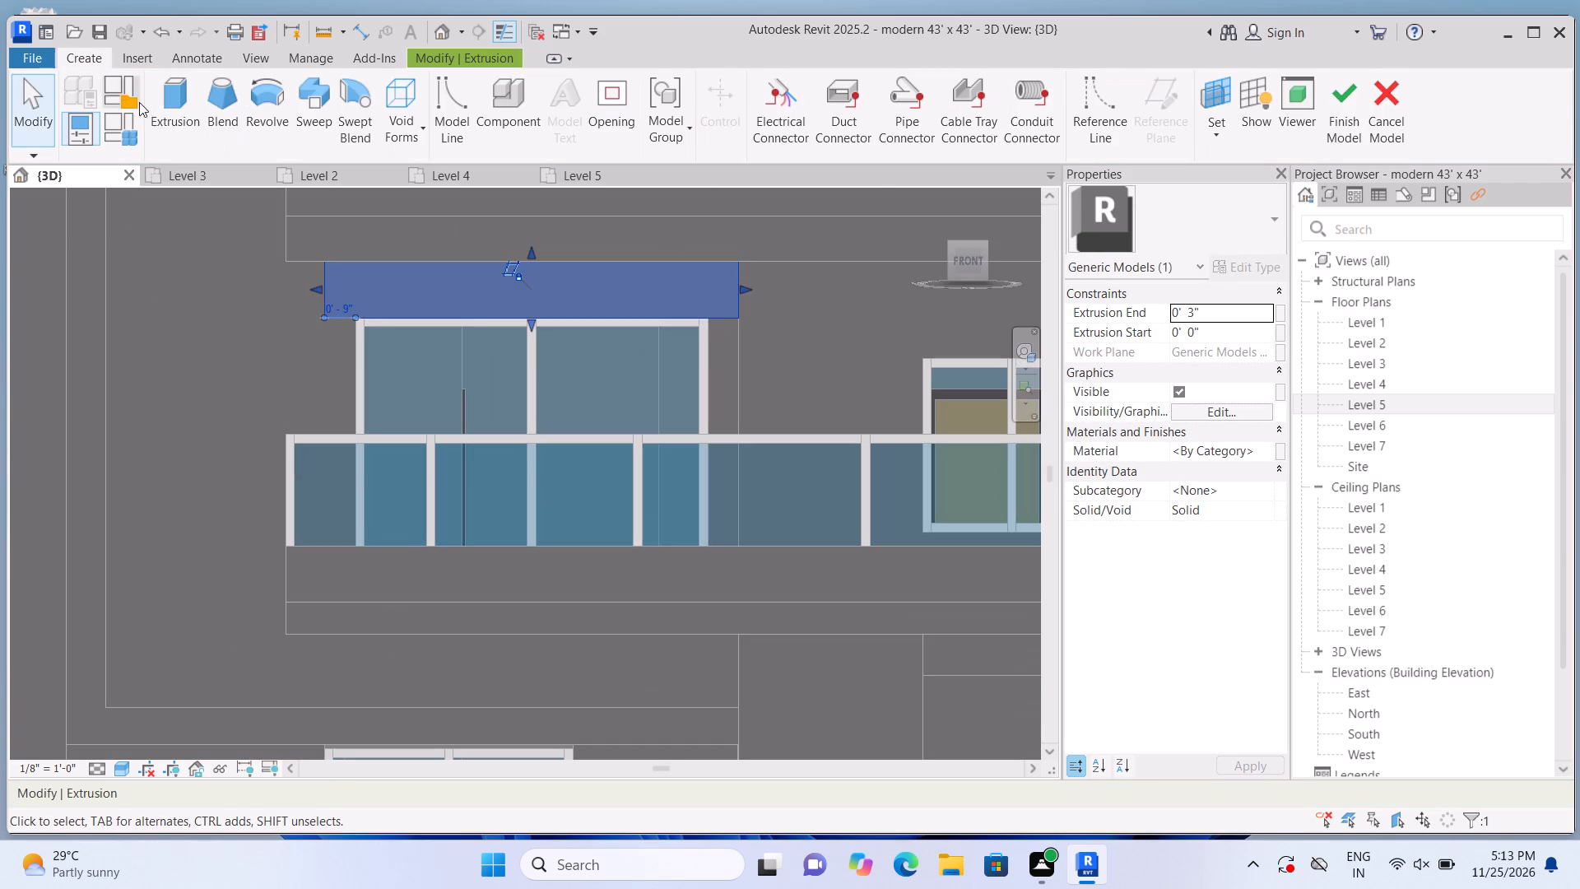
click(170, 117)
click(1075, 142)
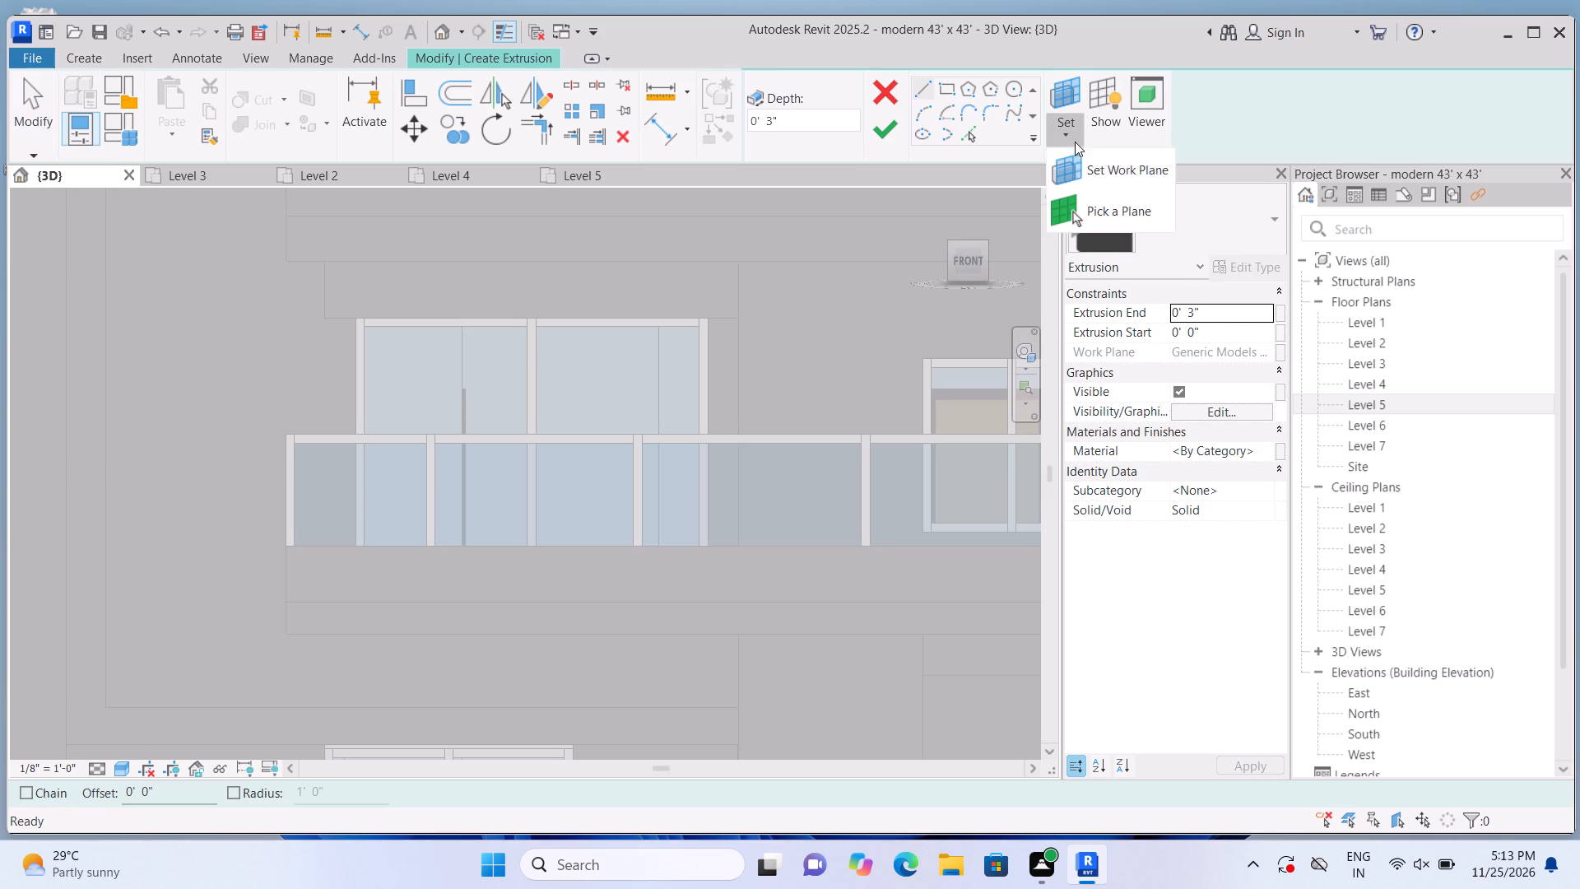
click(1116, 208)
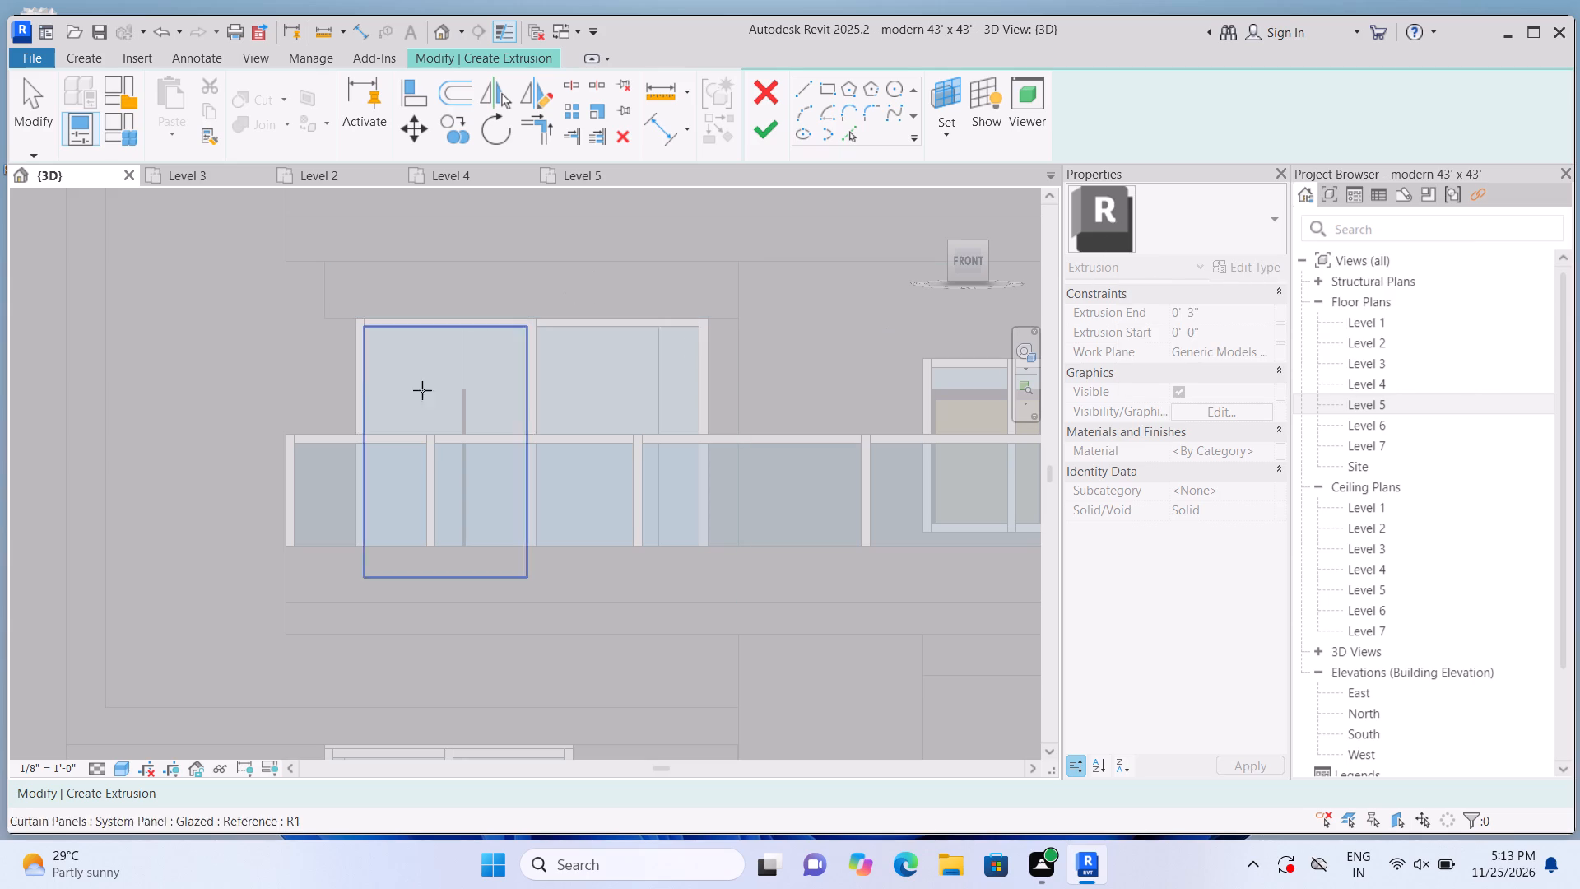
click(243, 406)
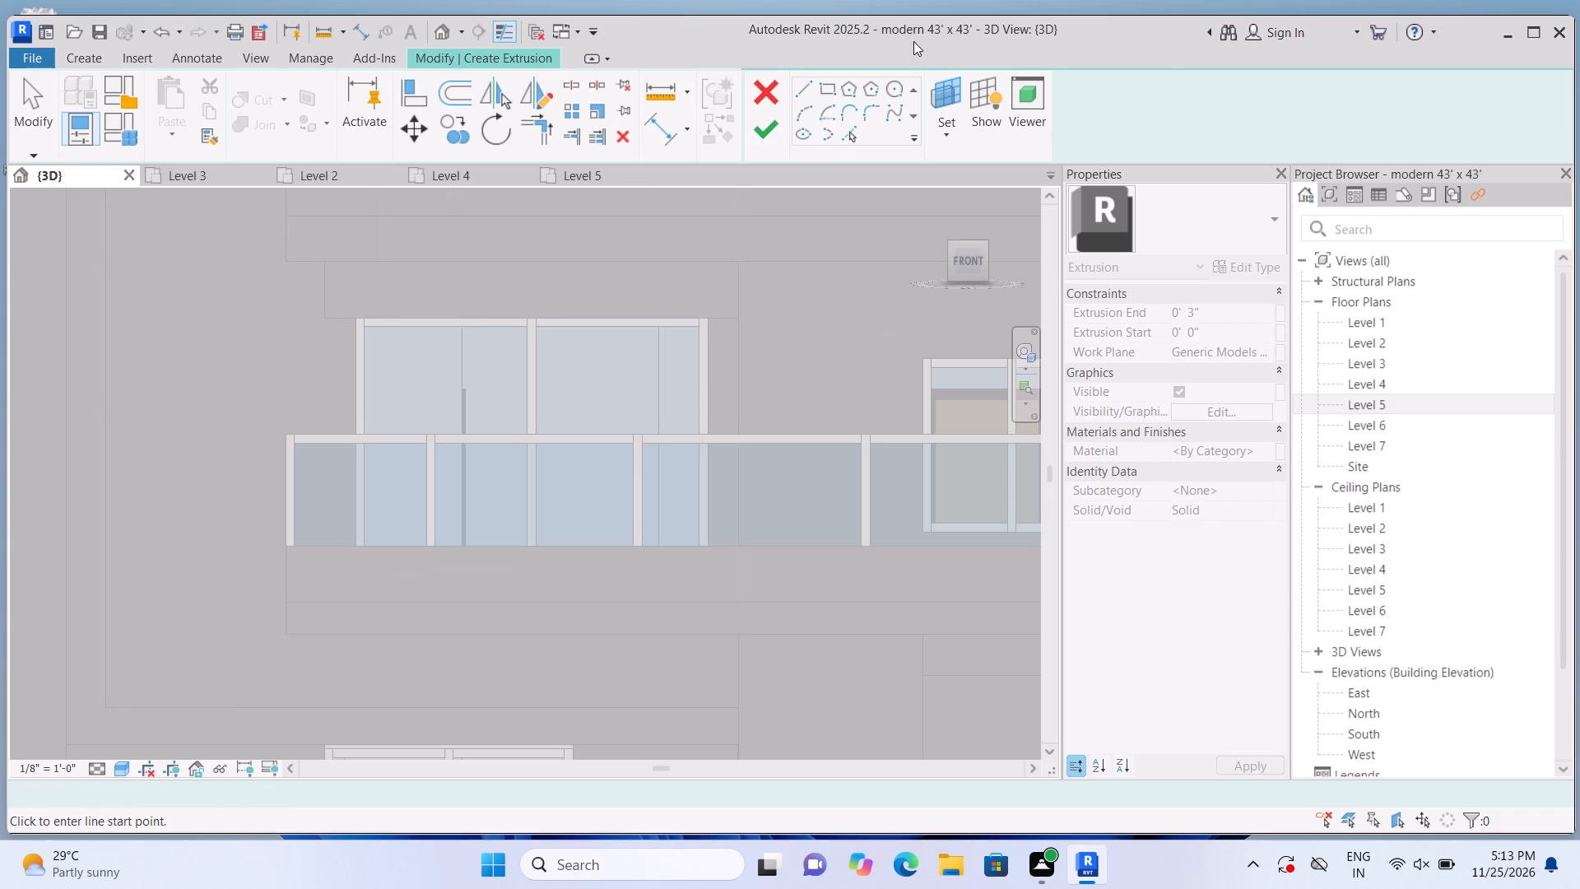
click(947, 88)
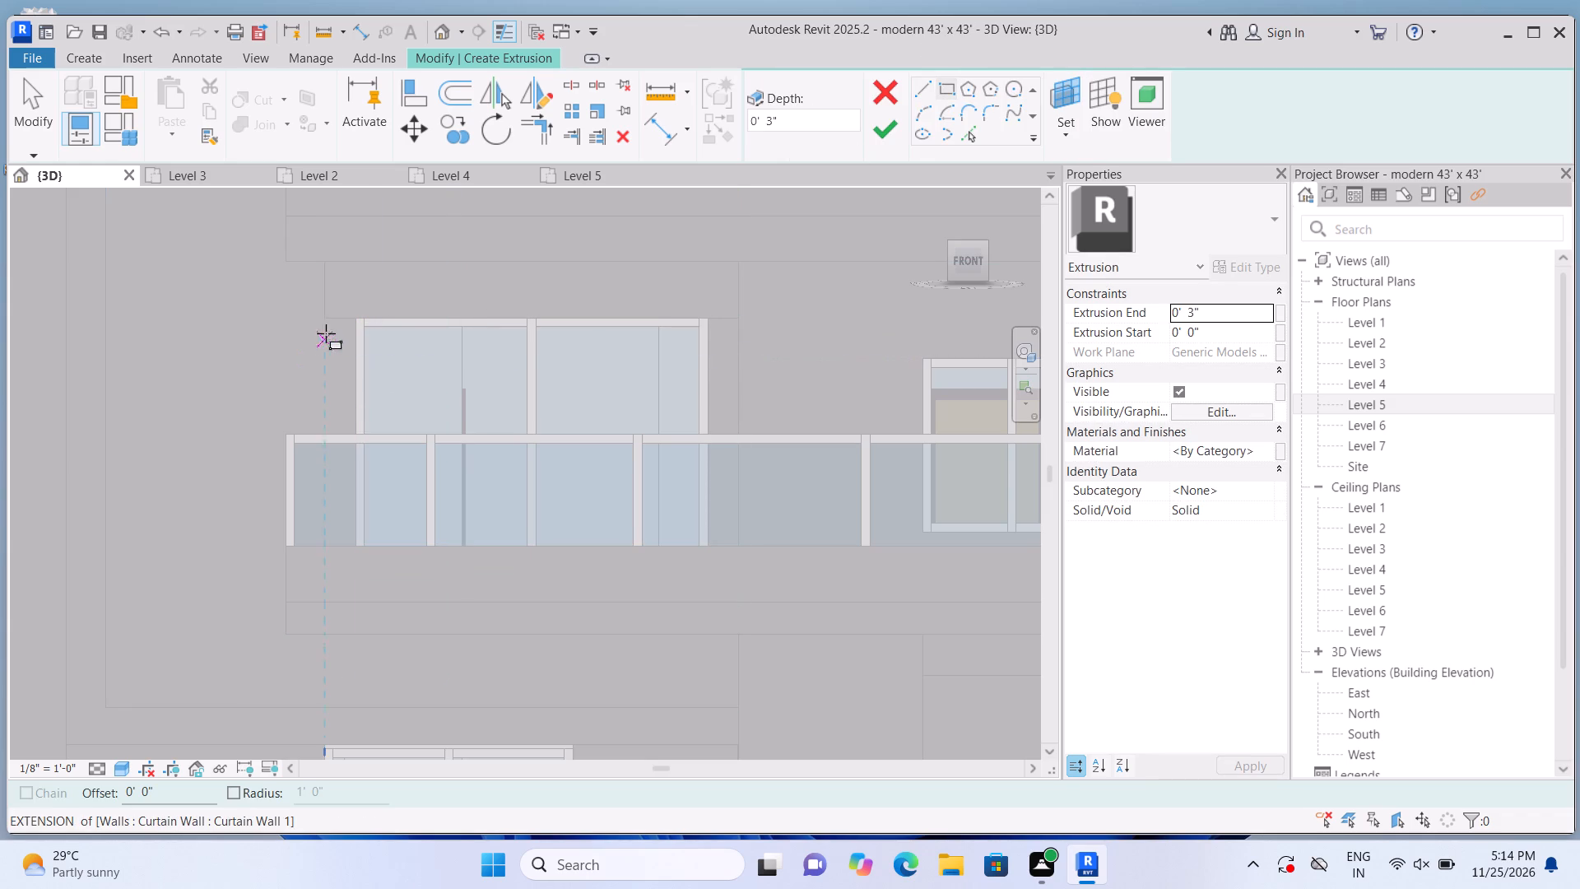
click(320, 323)
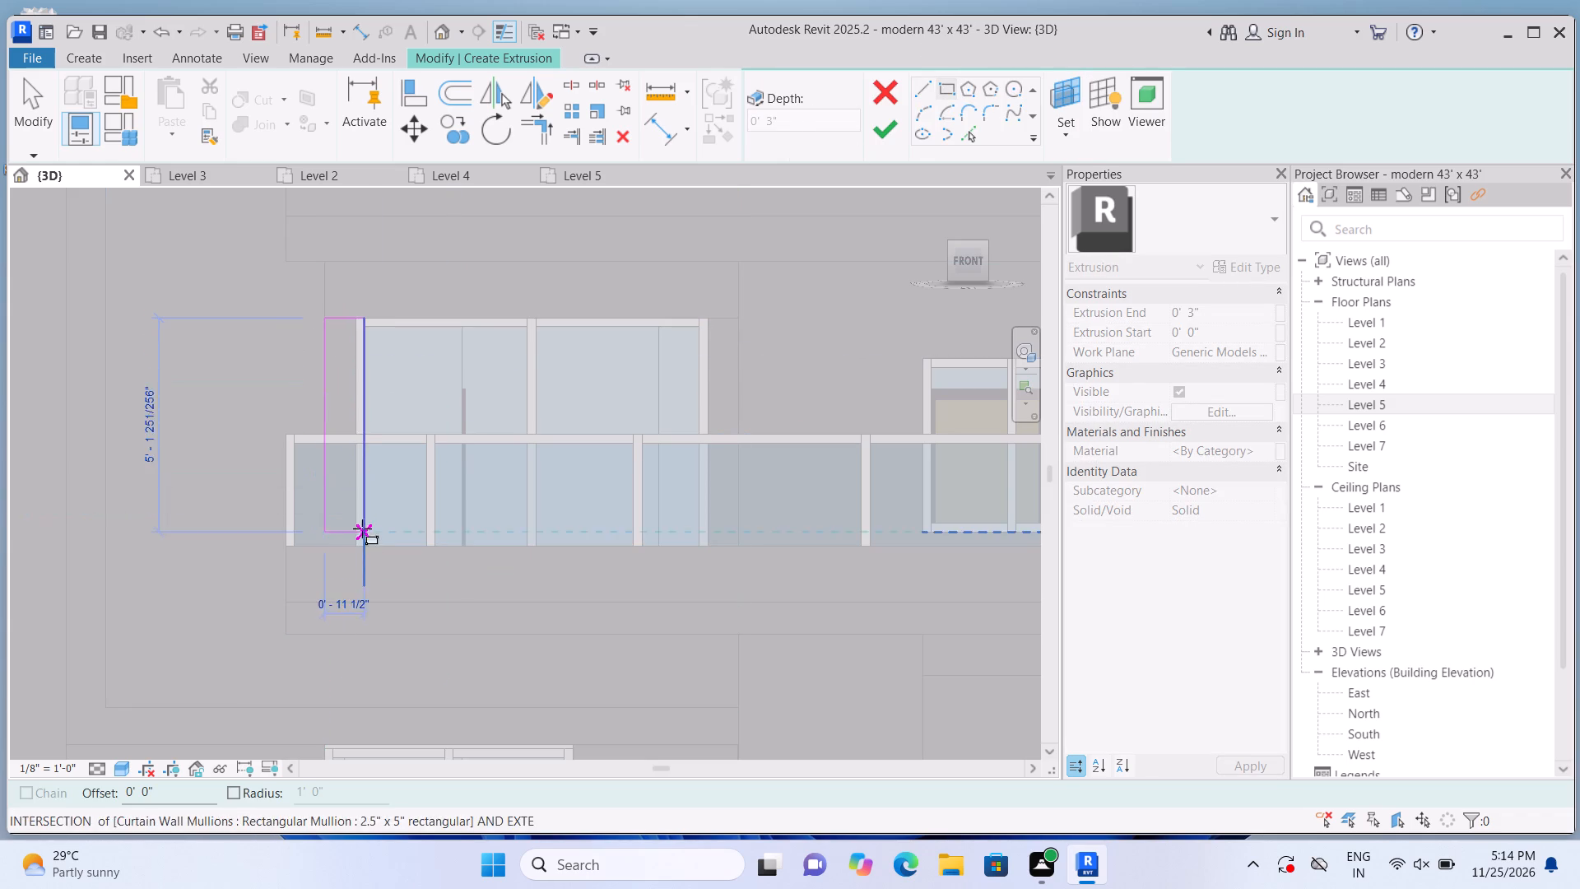
click(358, 602)
click(882, 127)
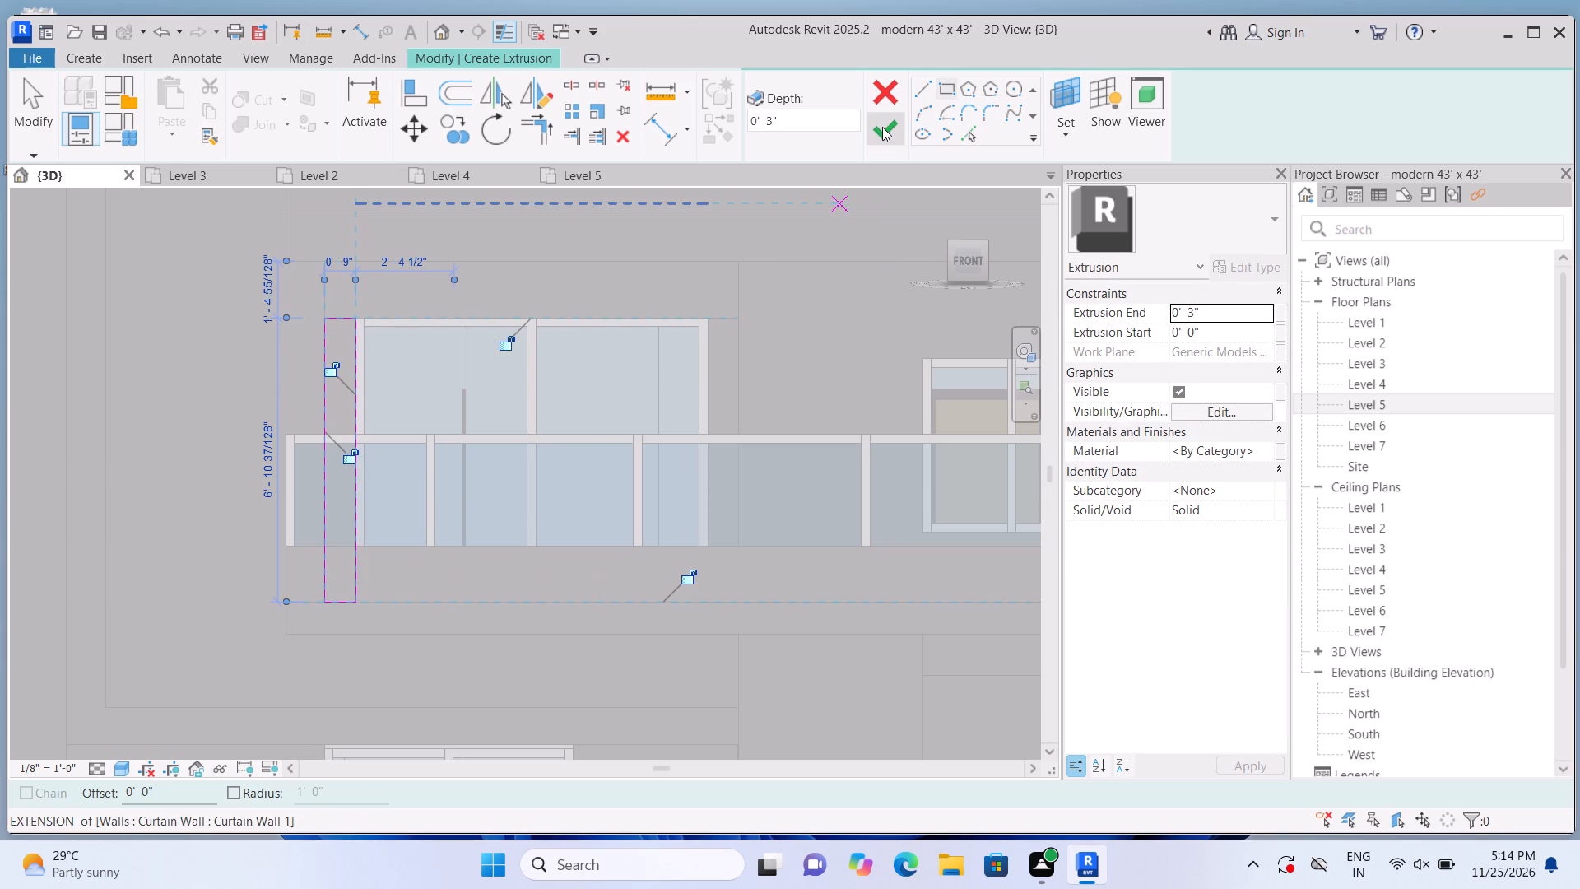
Join the 9" strip on the left side of the Level 2 left-bay window to the band above it.
click(290, 118)
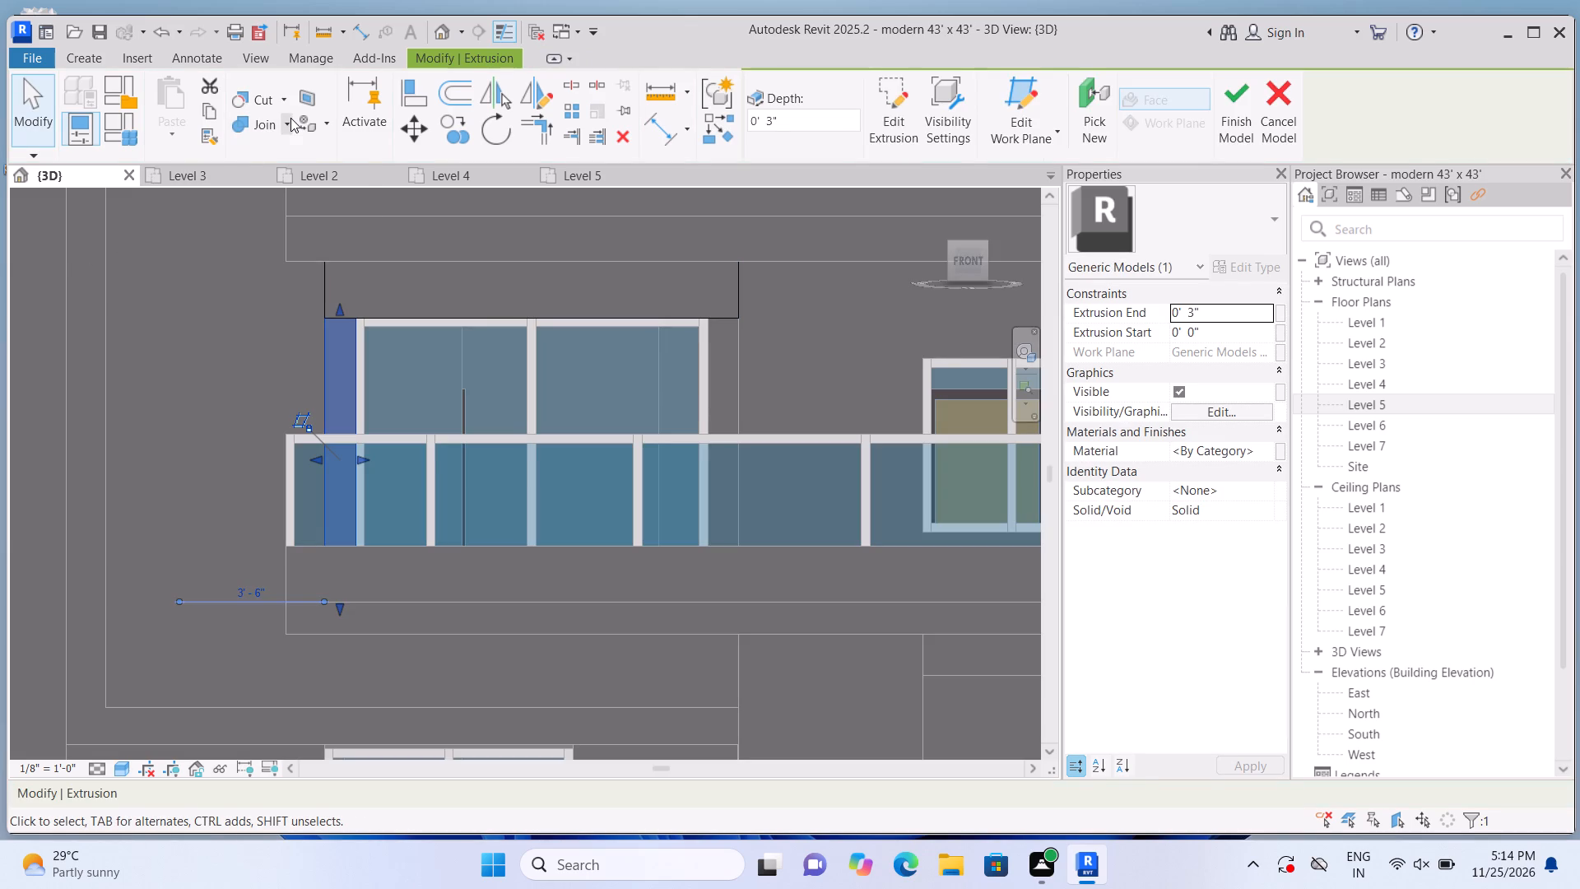
click(295, 159)
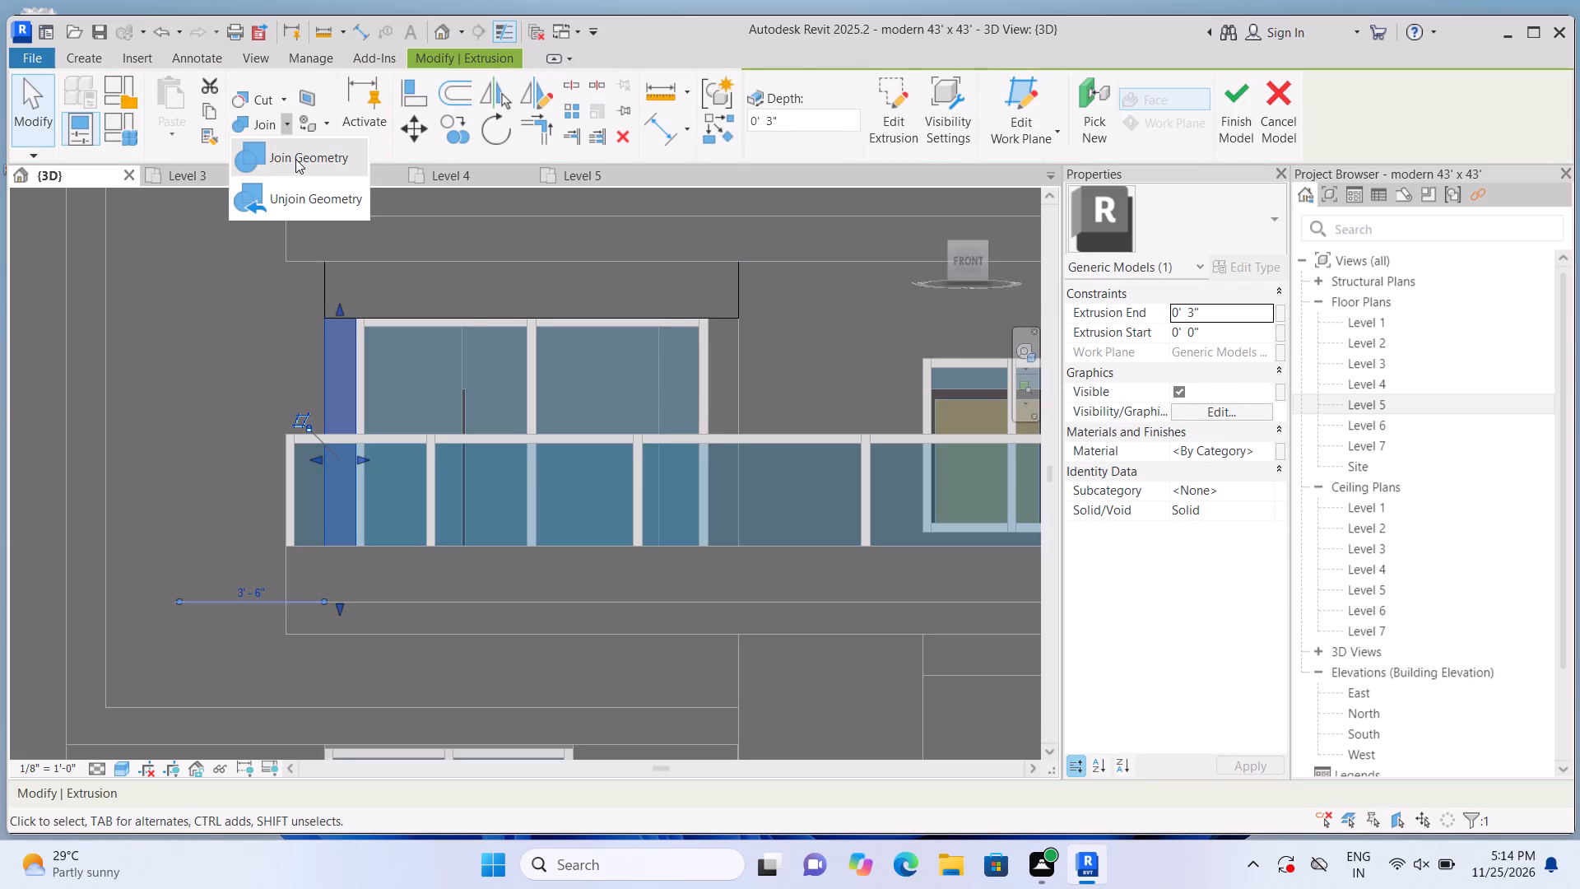
click(351, 360)
click(357, 321)
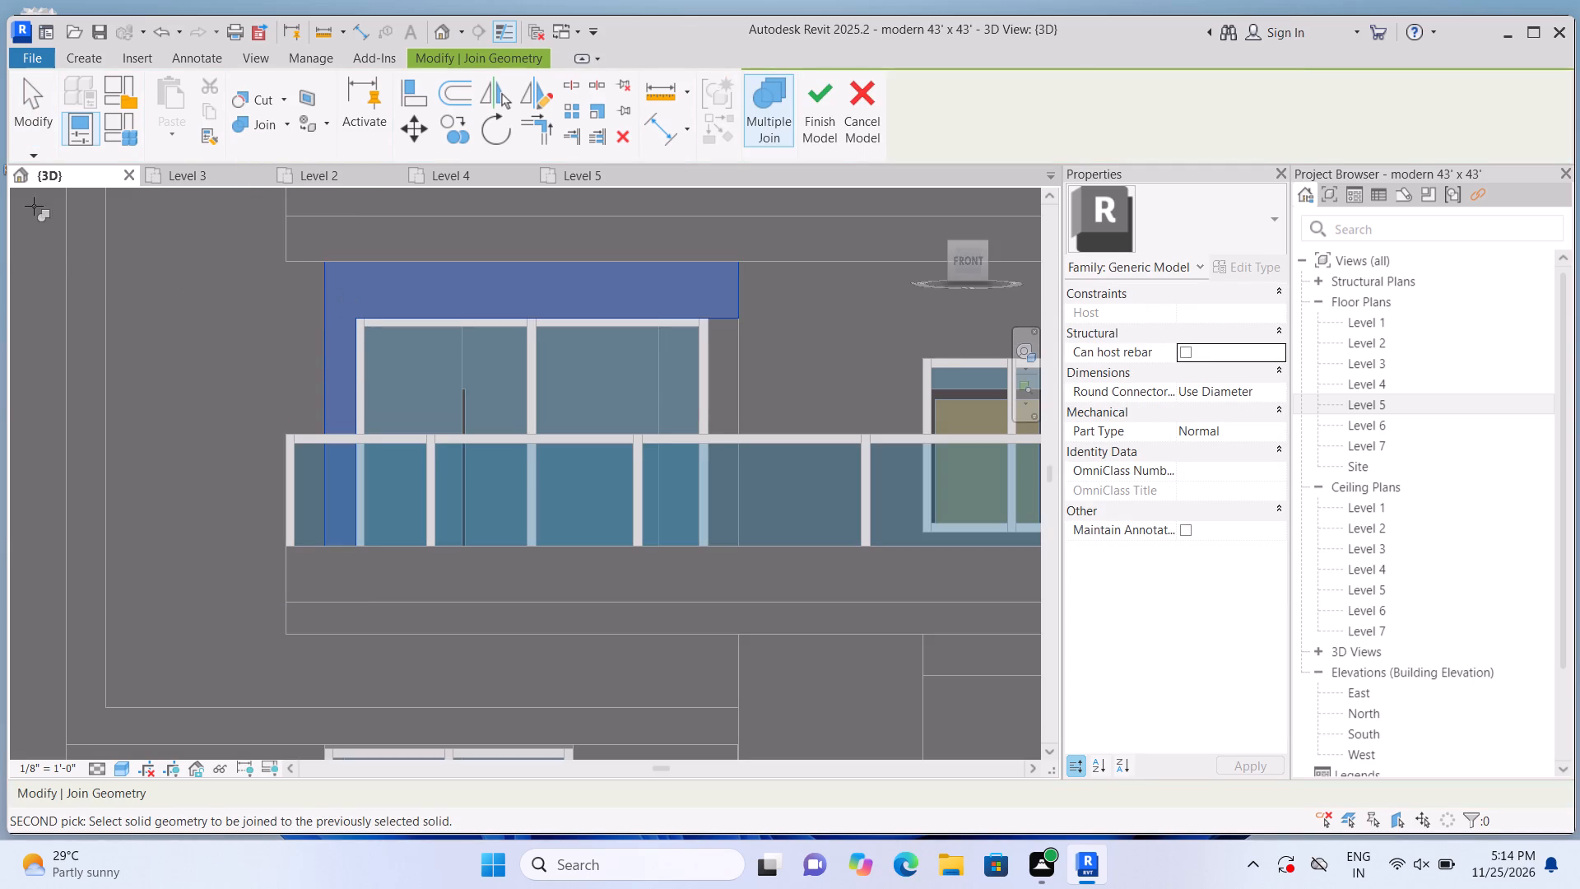
On the left bay's cladding face, extrude a 3" strip about 9" wide and 5'-6" high along the right side of the Level 2 window.
click(81, 61)
click(177, 84)
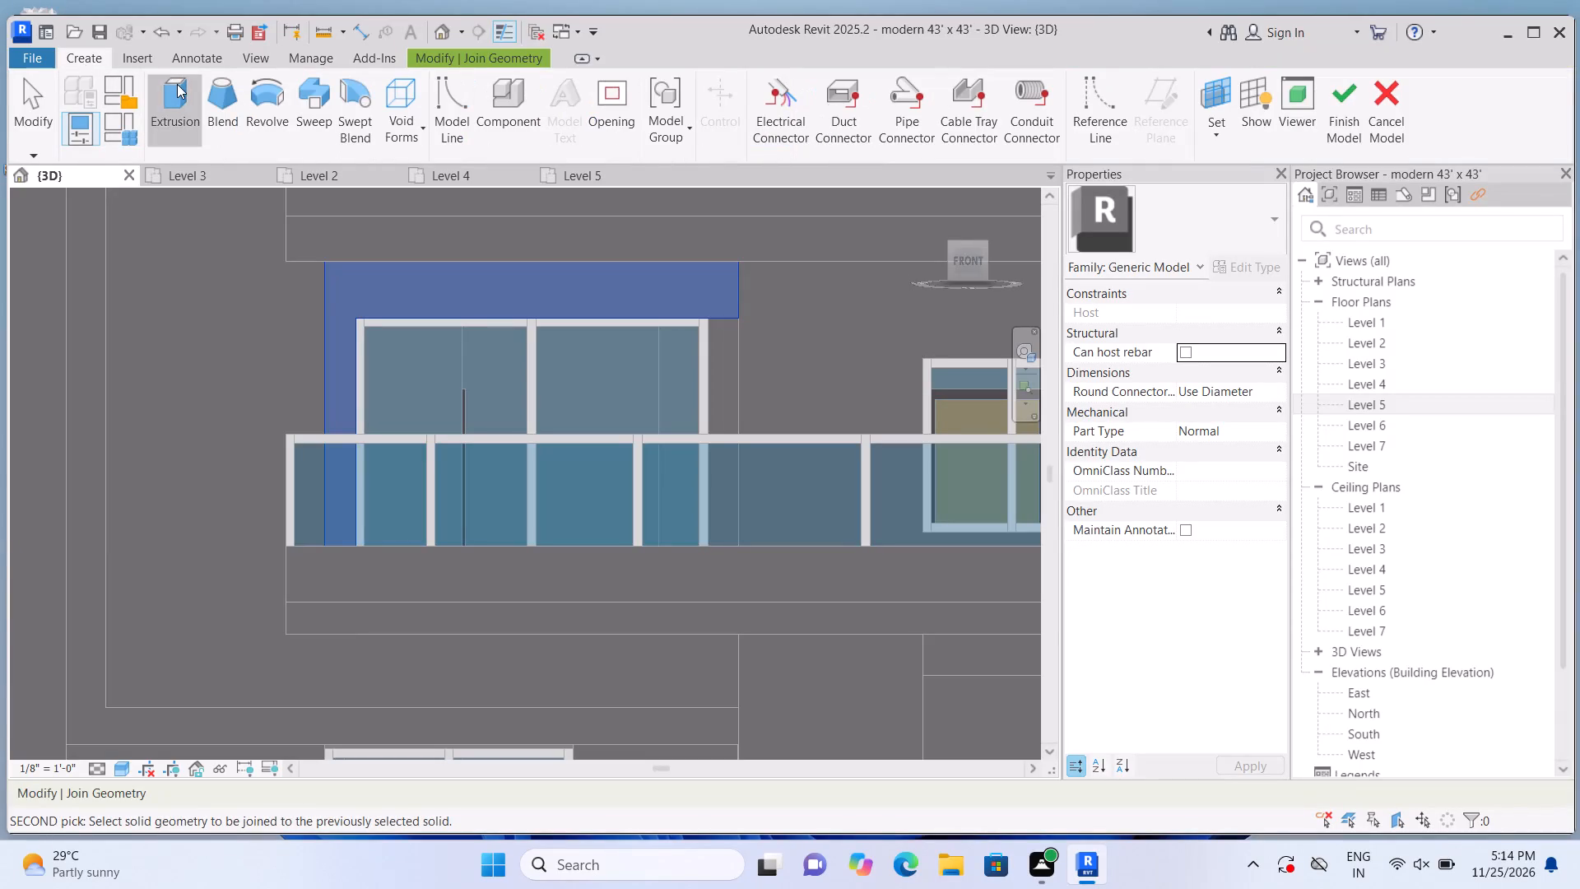
click(1066, 139)
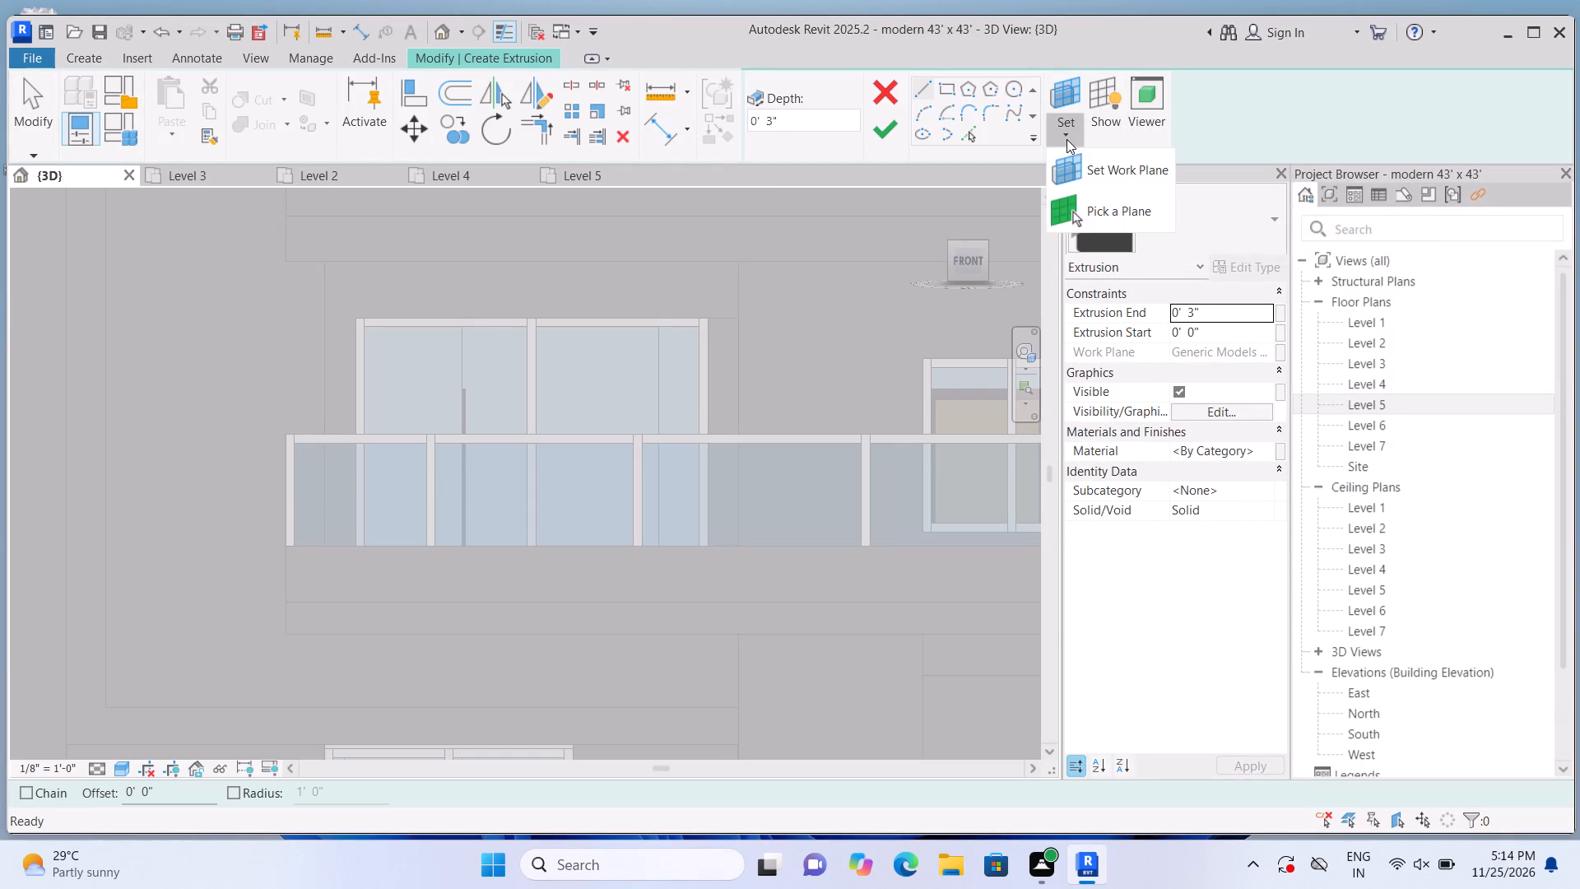
click(1080, 210)
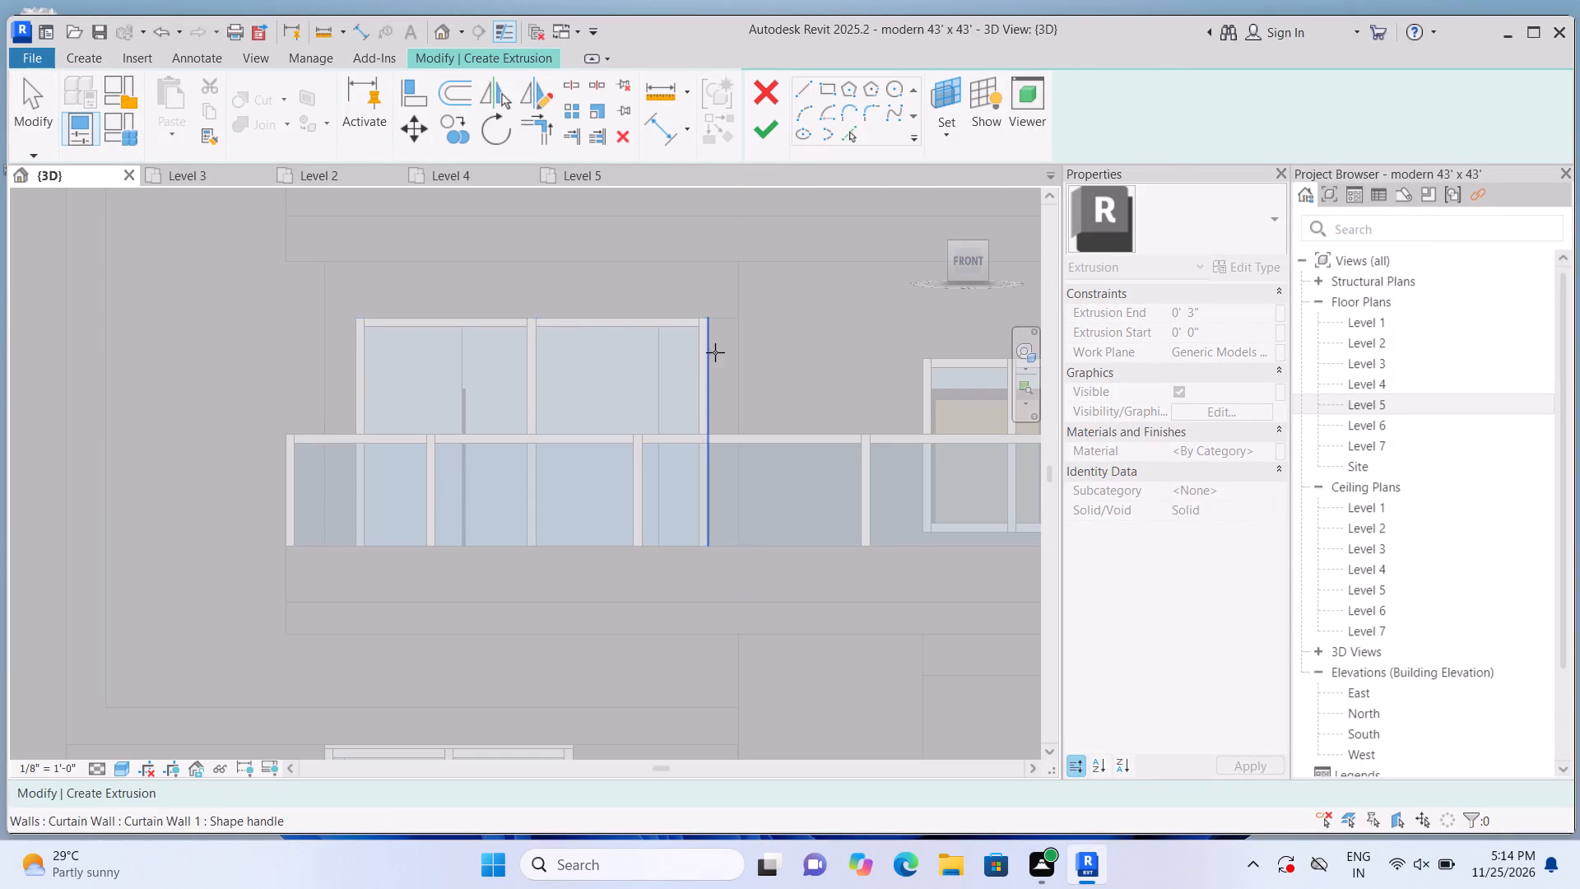
click(725, 357)
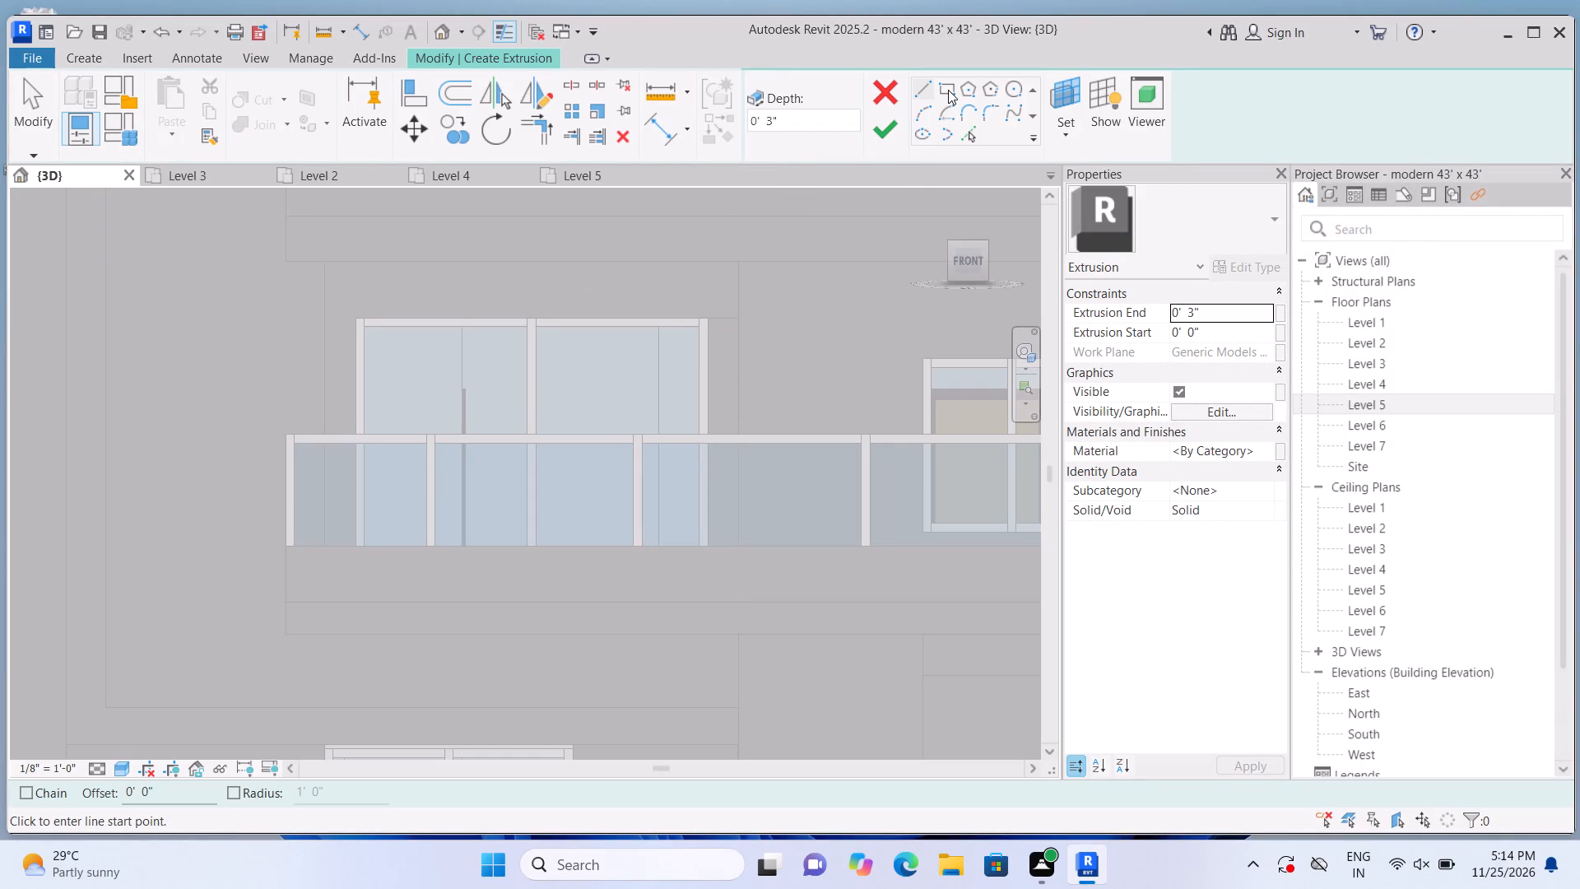
click(948, 90)
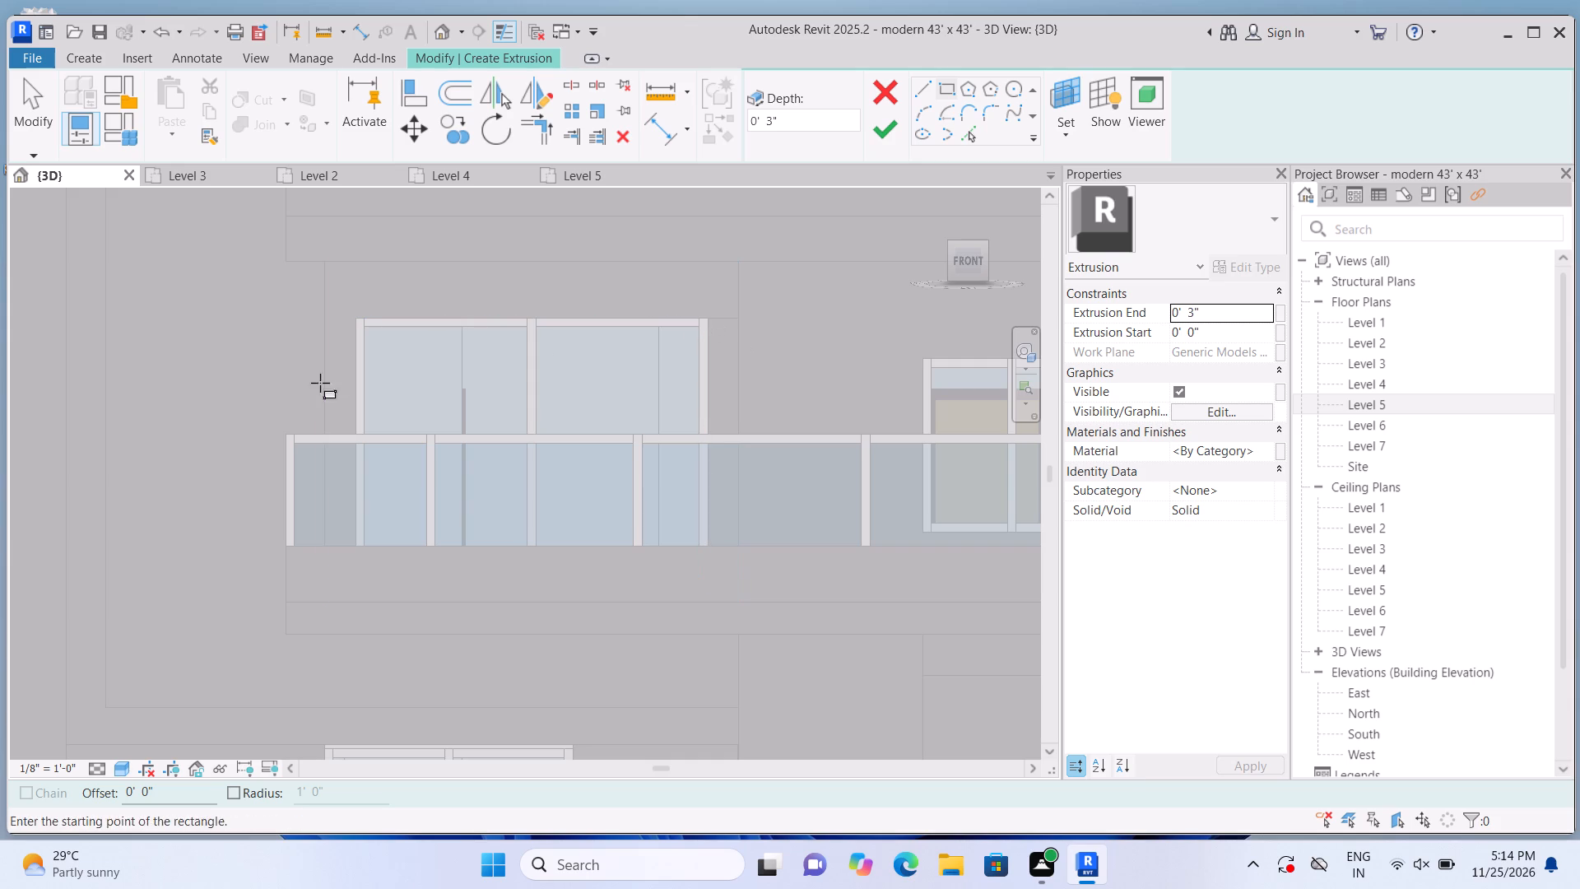
click(1058, 147)
click(1079, 211)
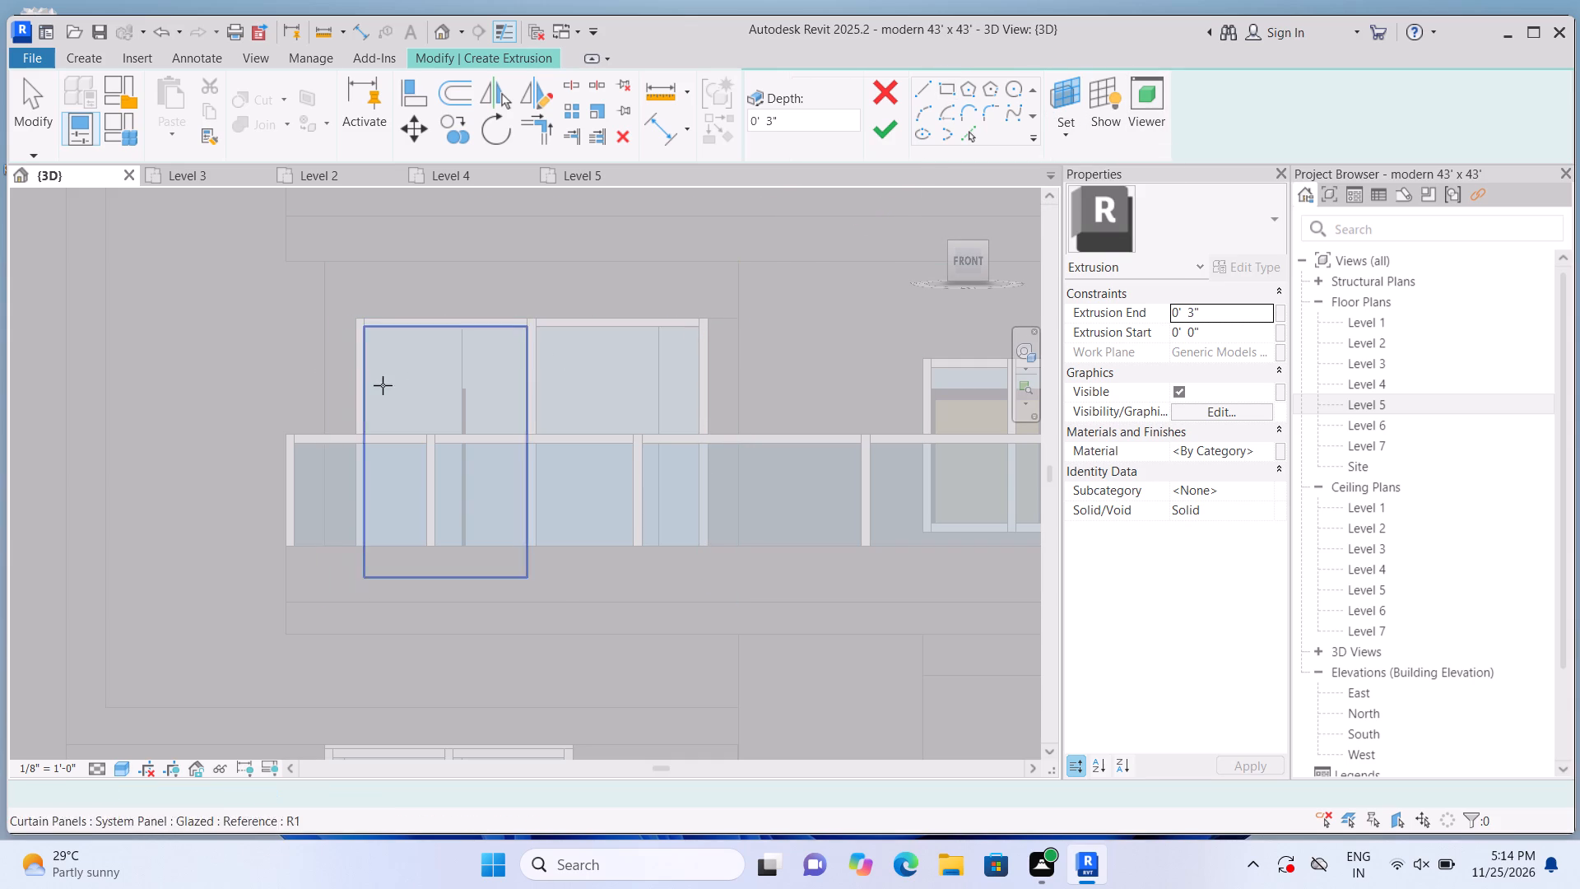
click(269, 368)
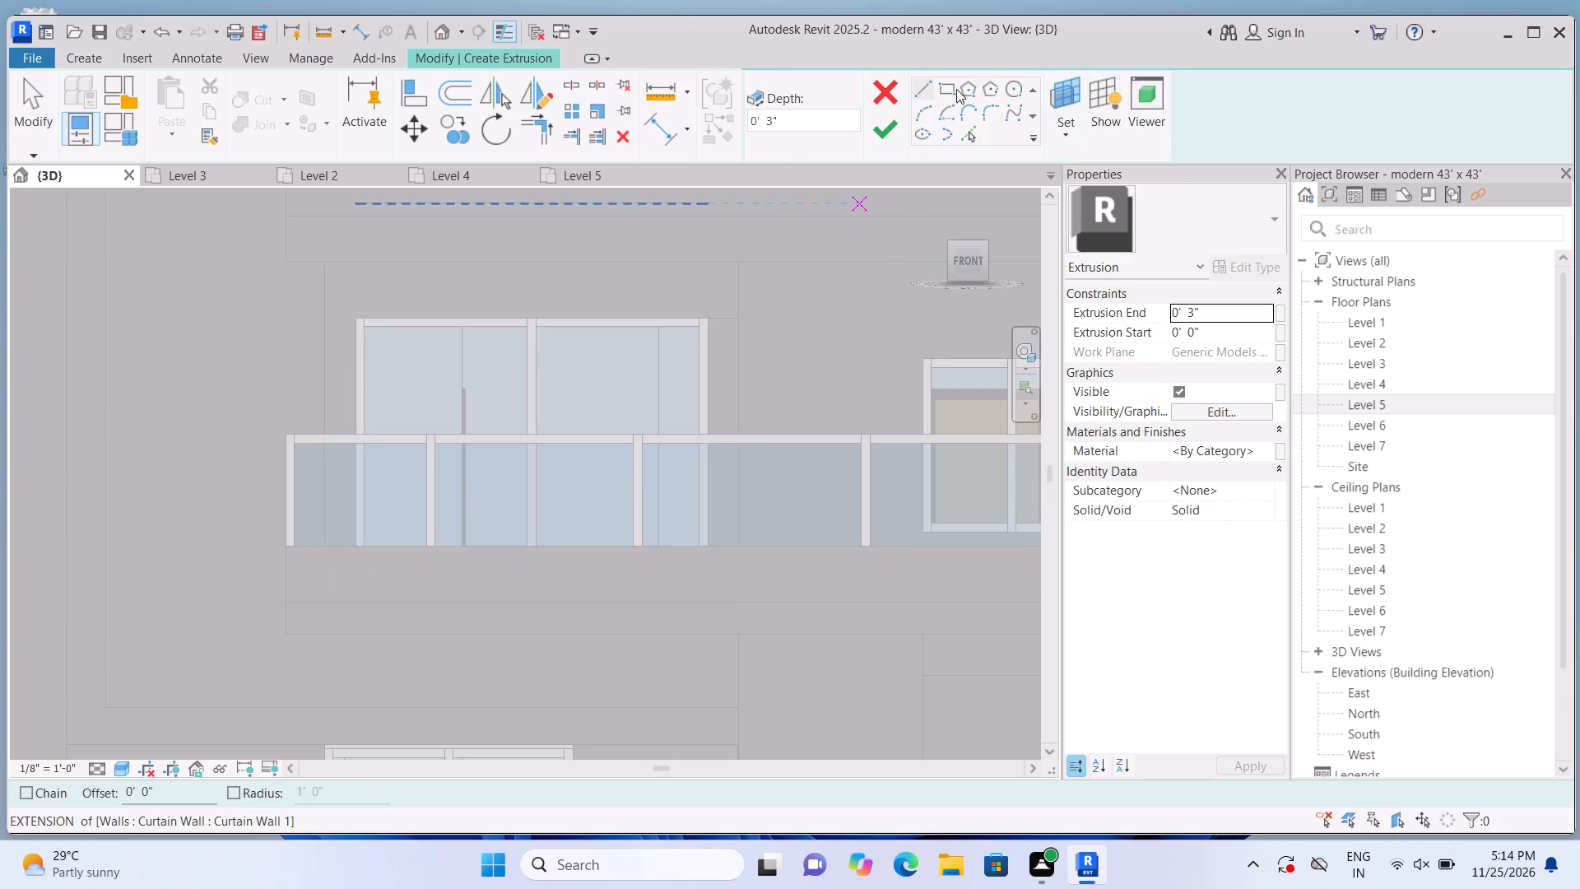
click(948, 78)
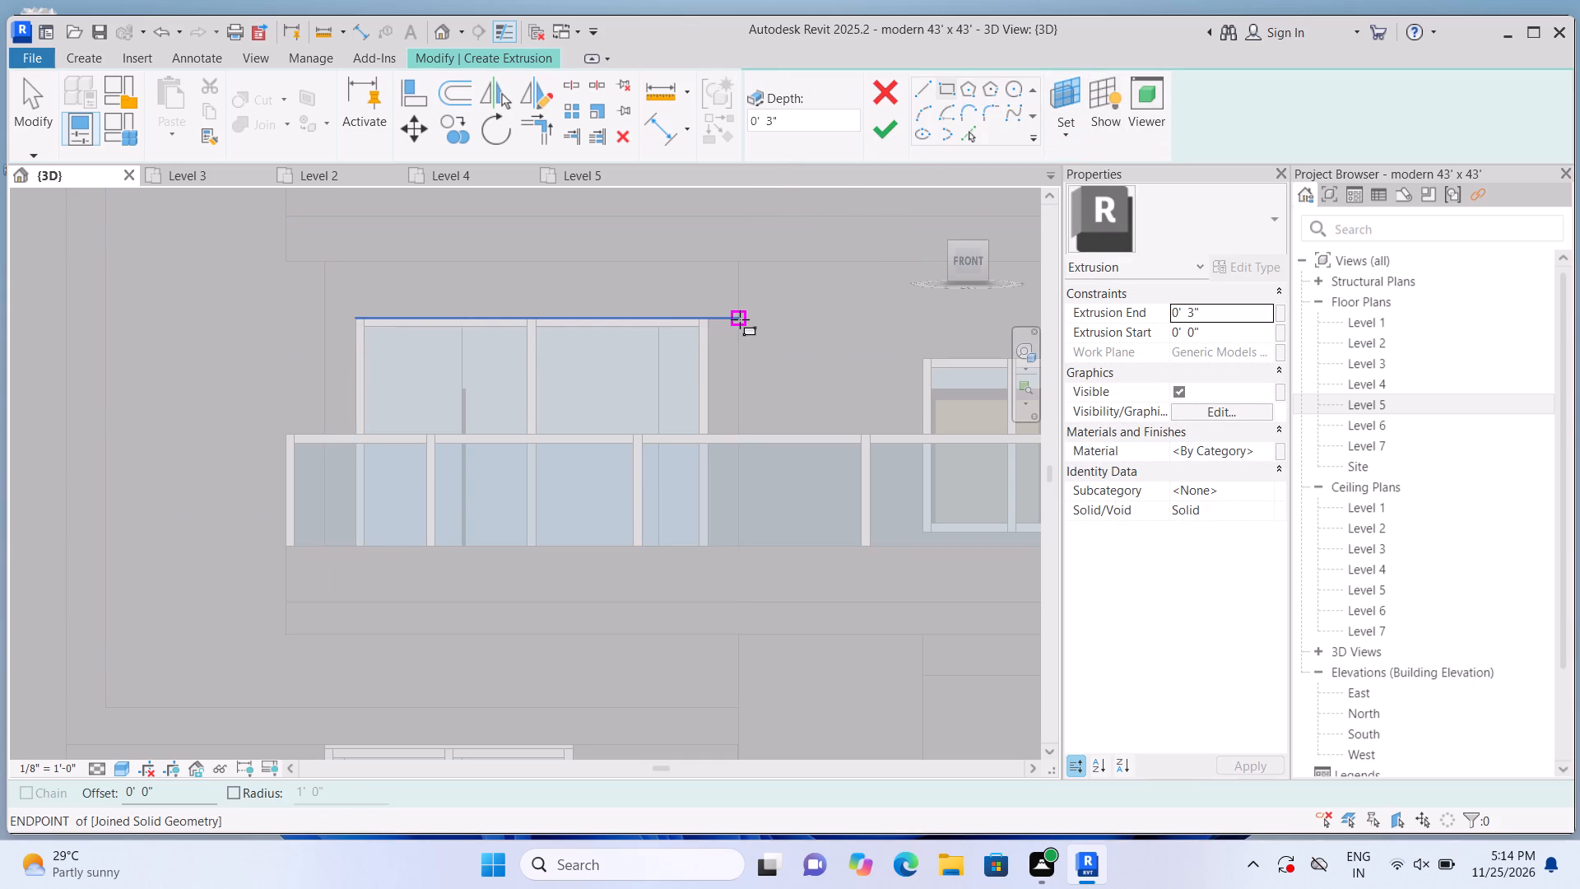
double_click(740, 319)
click(1481, 797)
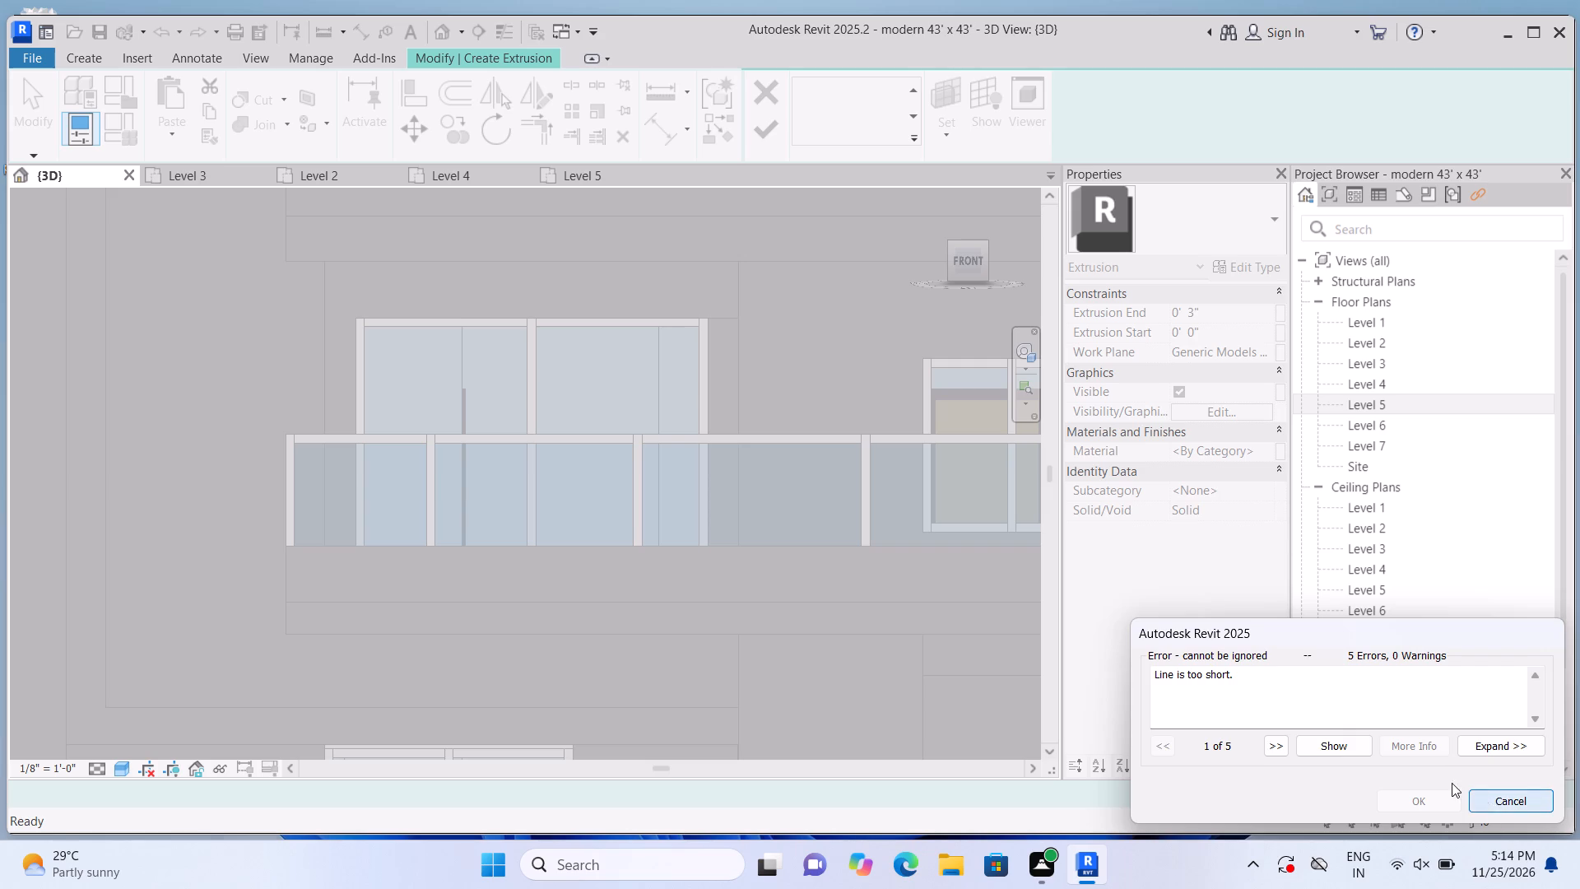
click(829, 86)
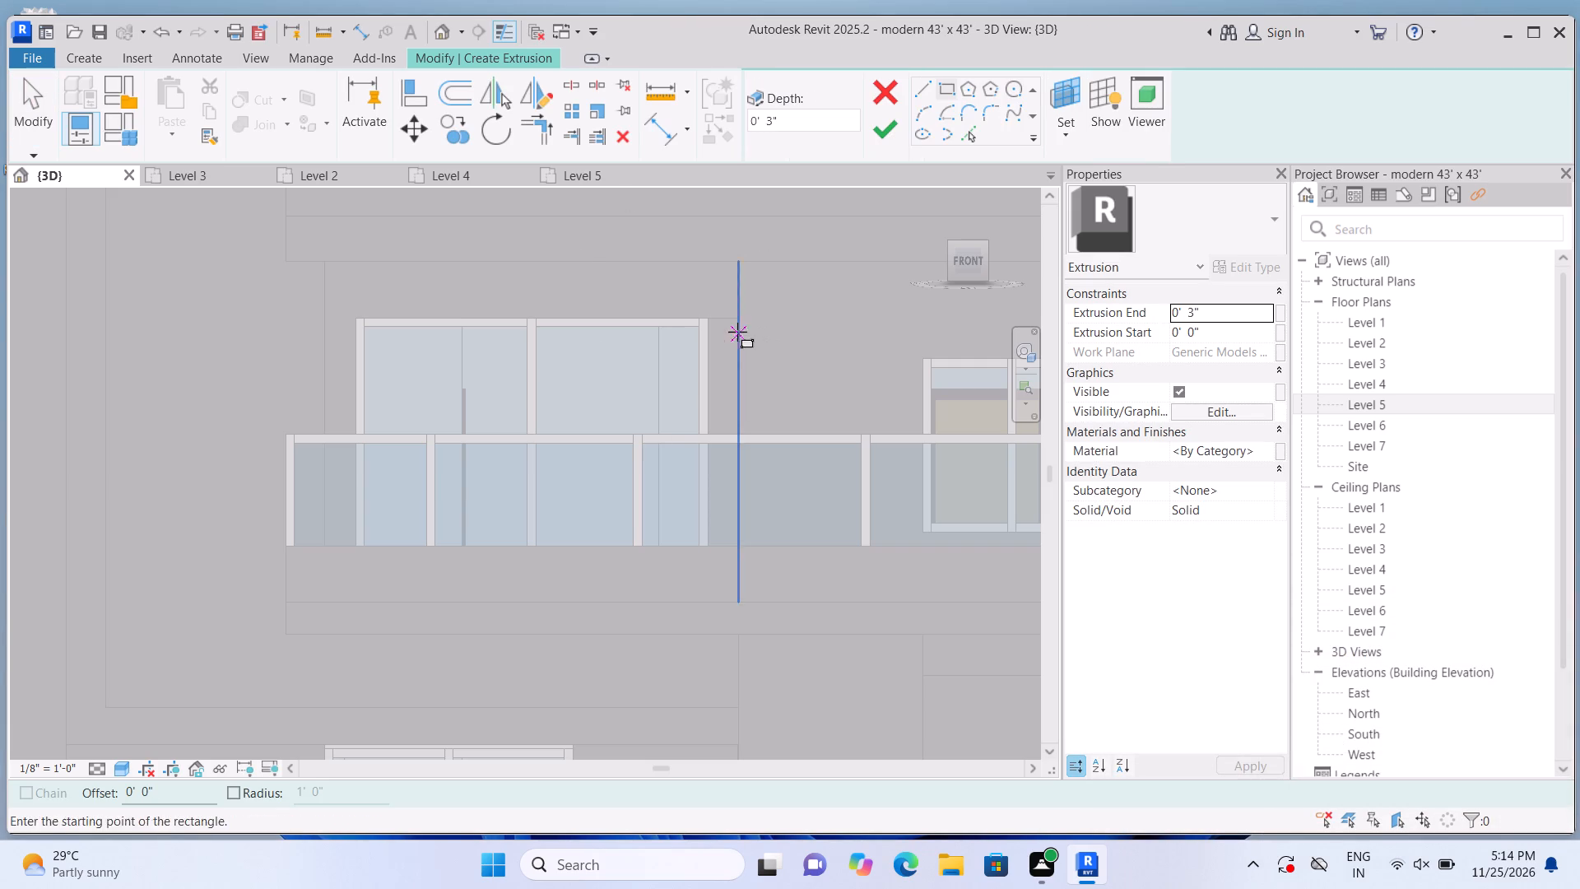
click(731, 318)
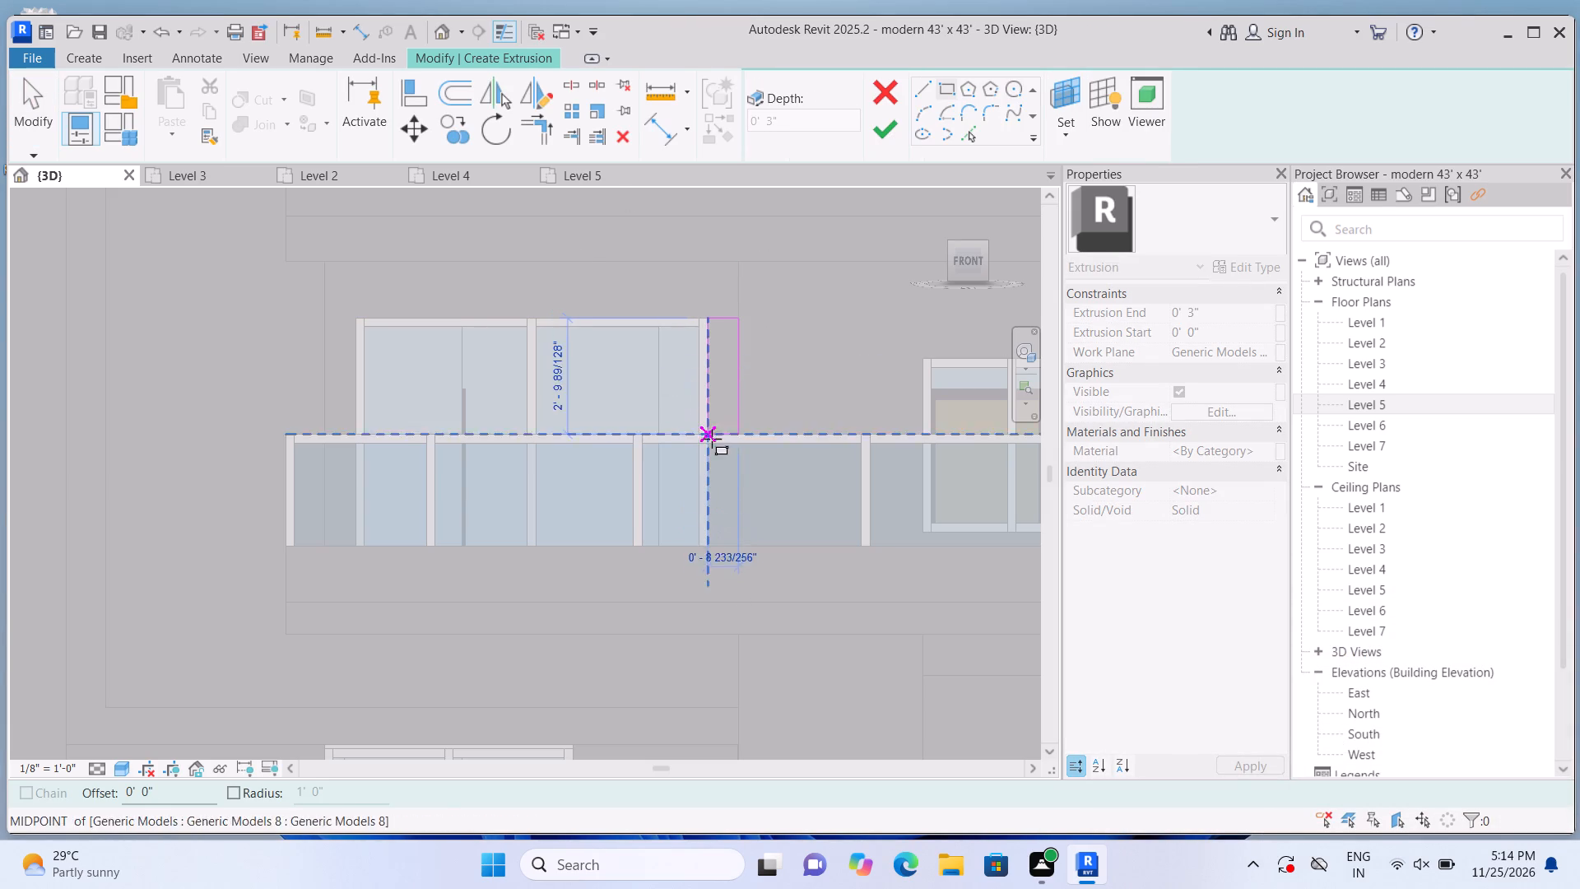
click(711, 542)
click(881, 133)
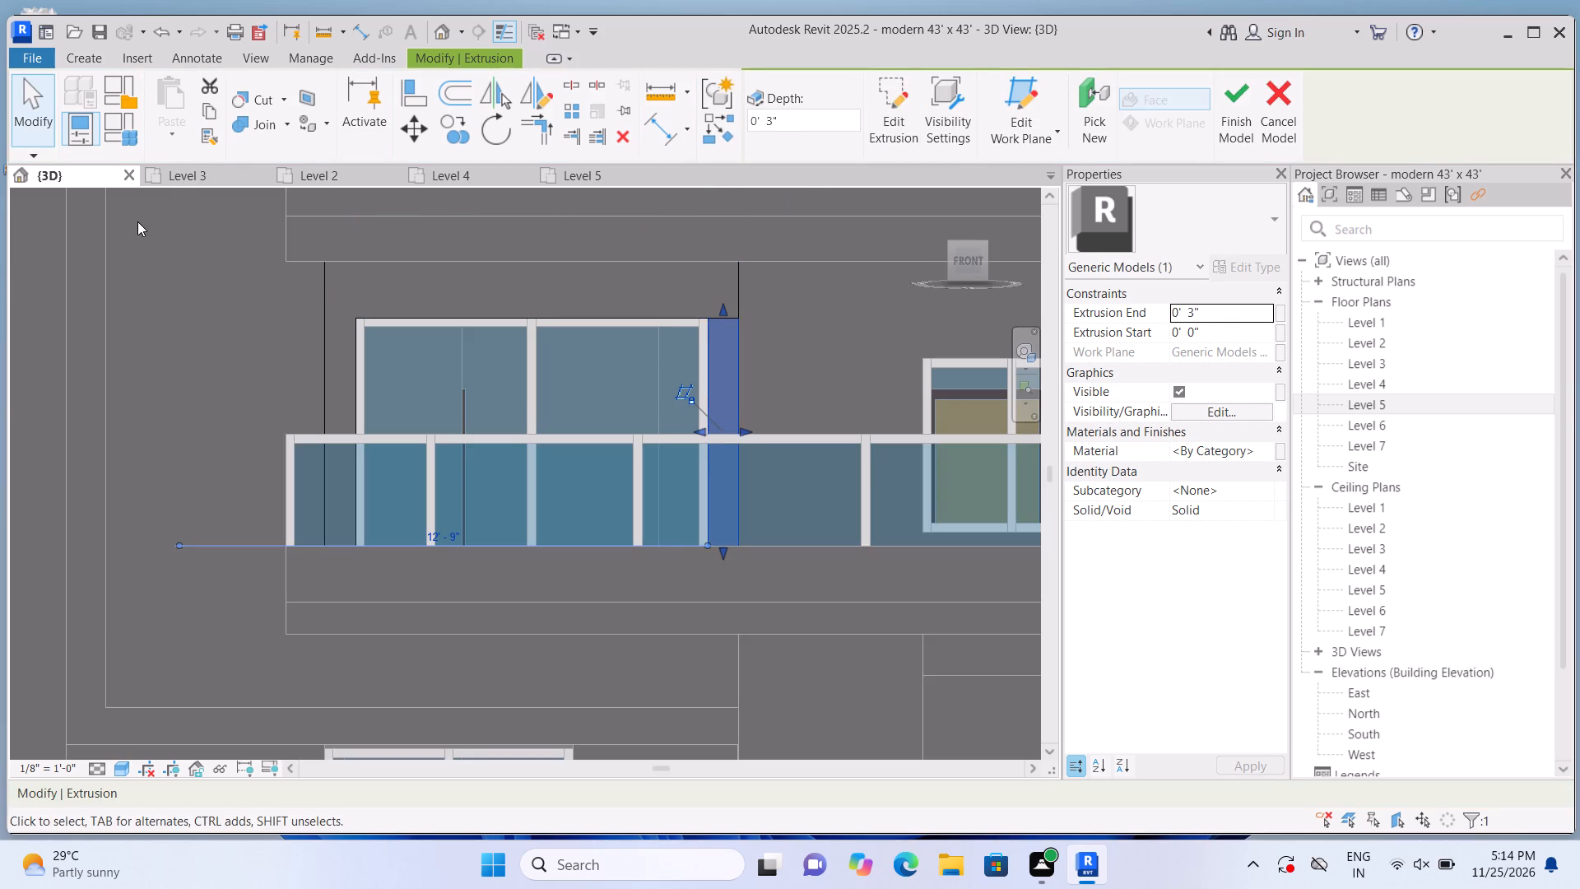
Join the strip on the right side of the Level 2 left-bay window to the rest of its surround.
double_click(287, 124)
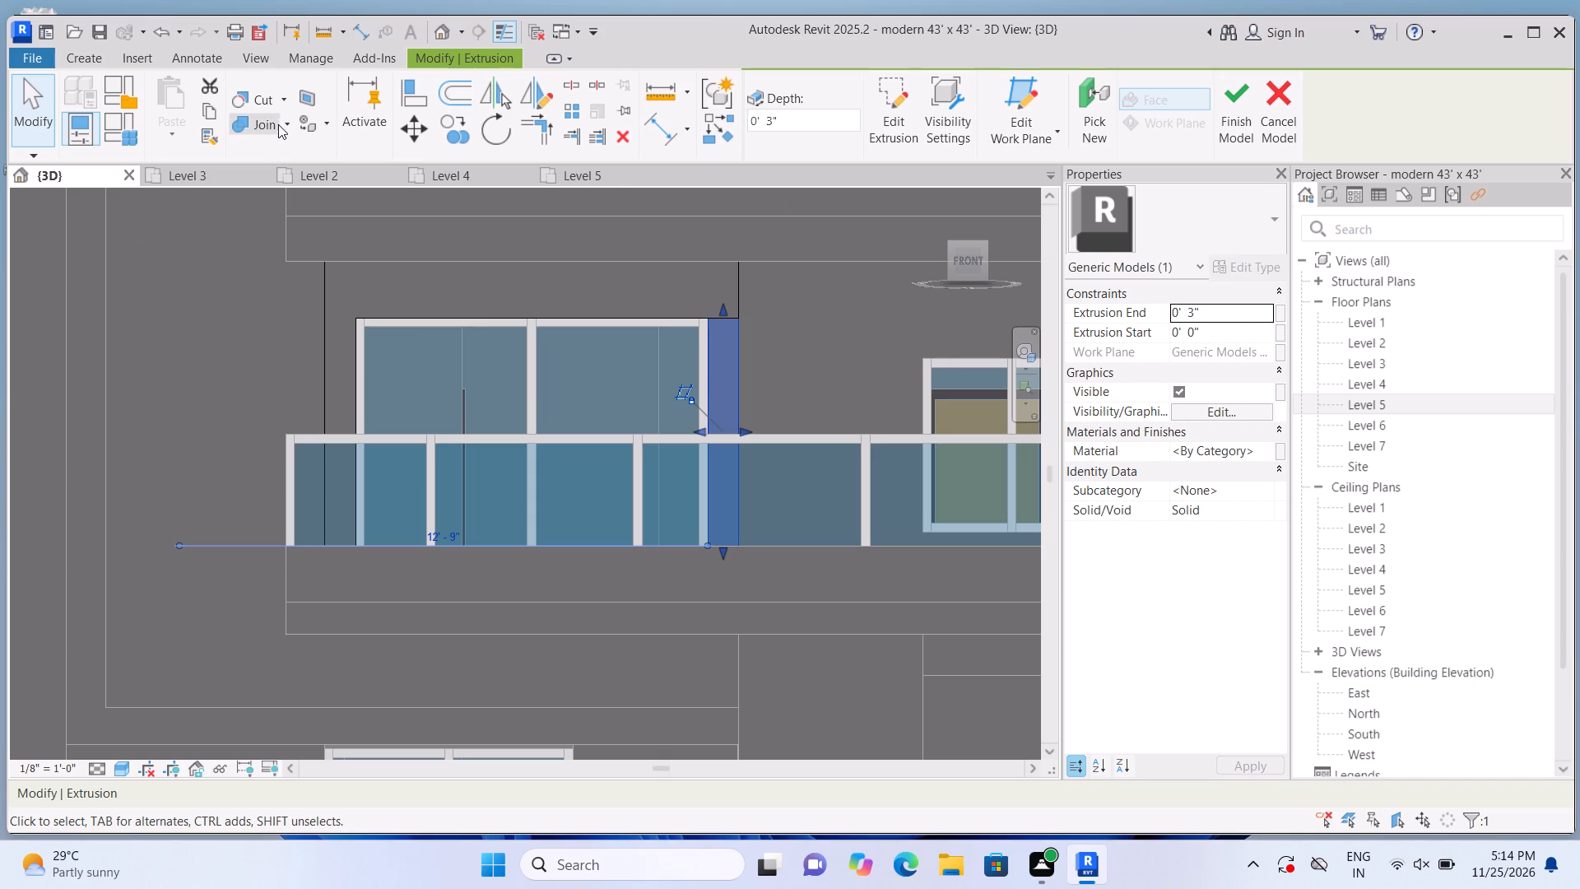
click(288, 121)
click(289, 159)
click(566, 322)
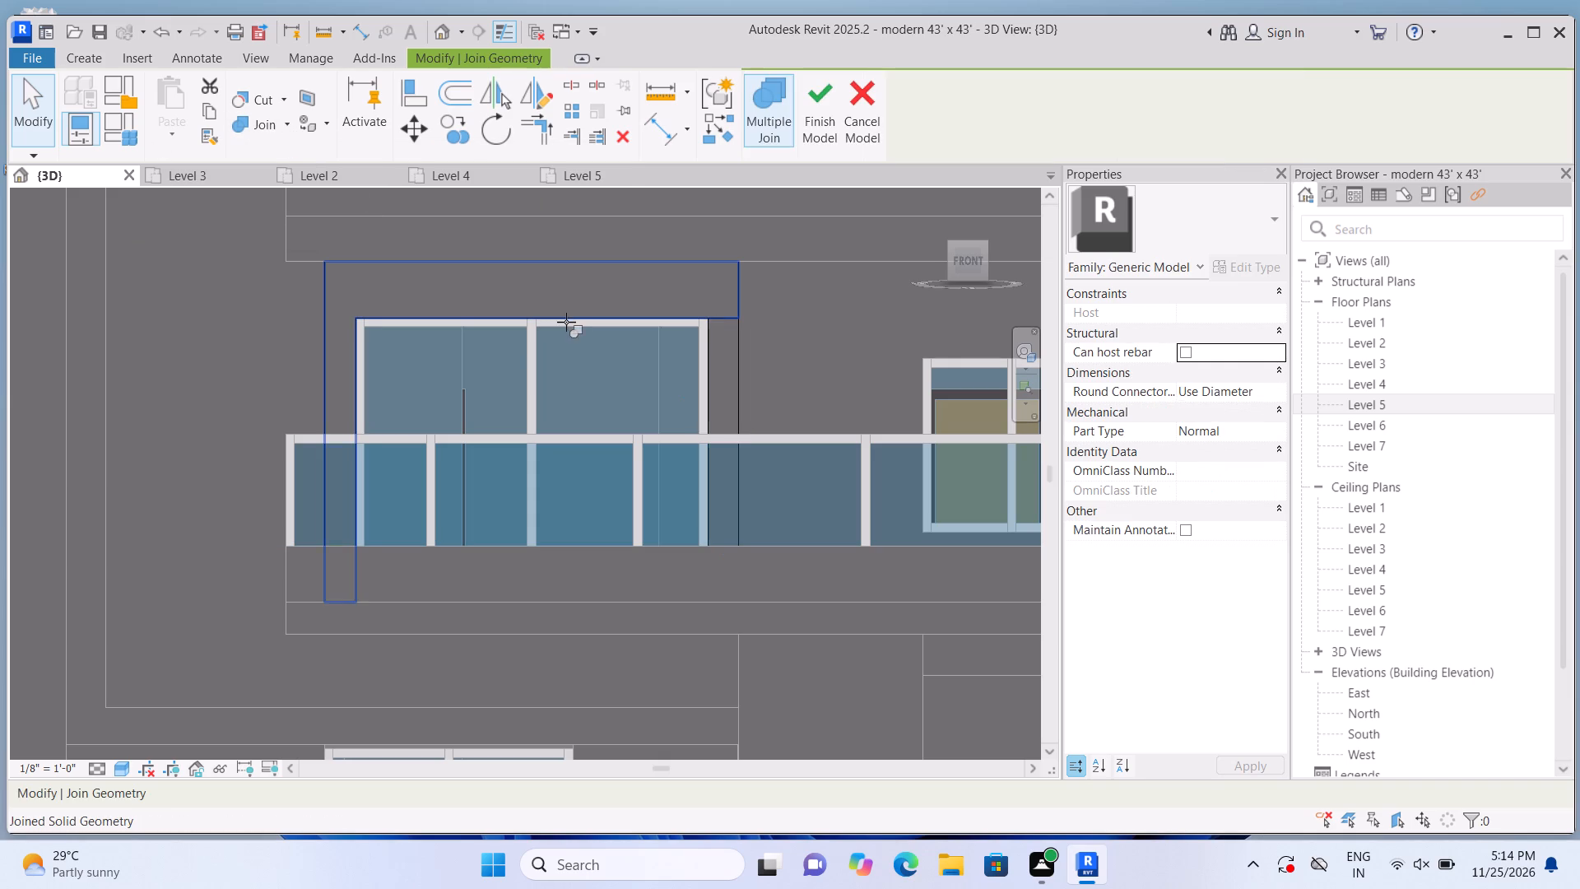
click(723, 383)
scroll(717, 347, down, 3)
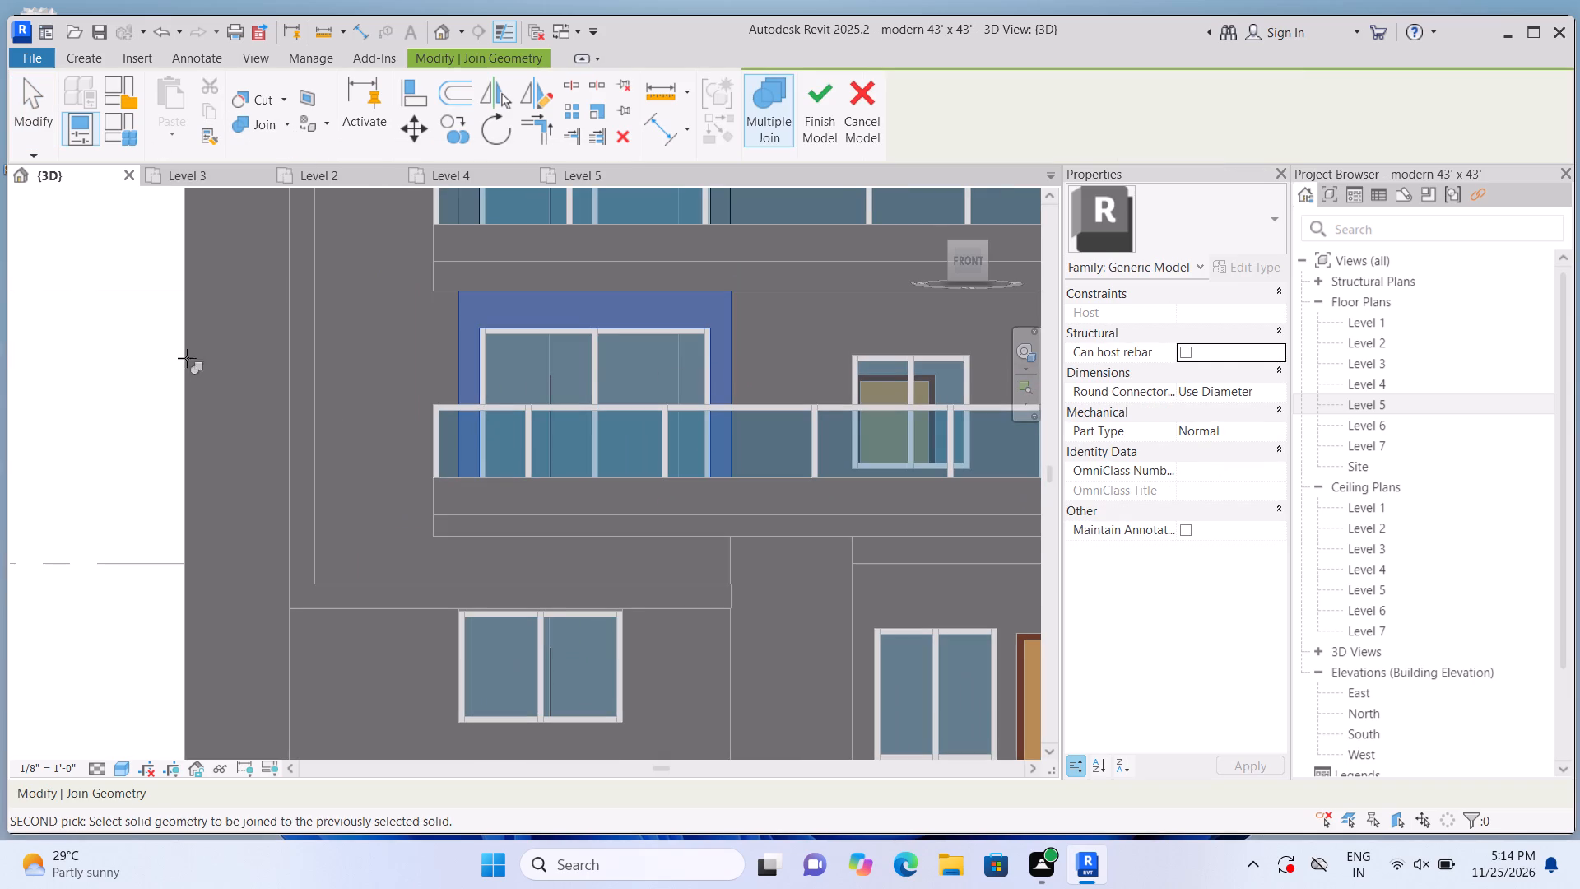
key(Escape)
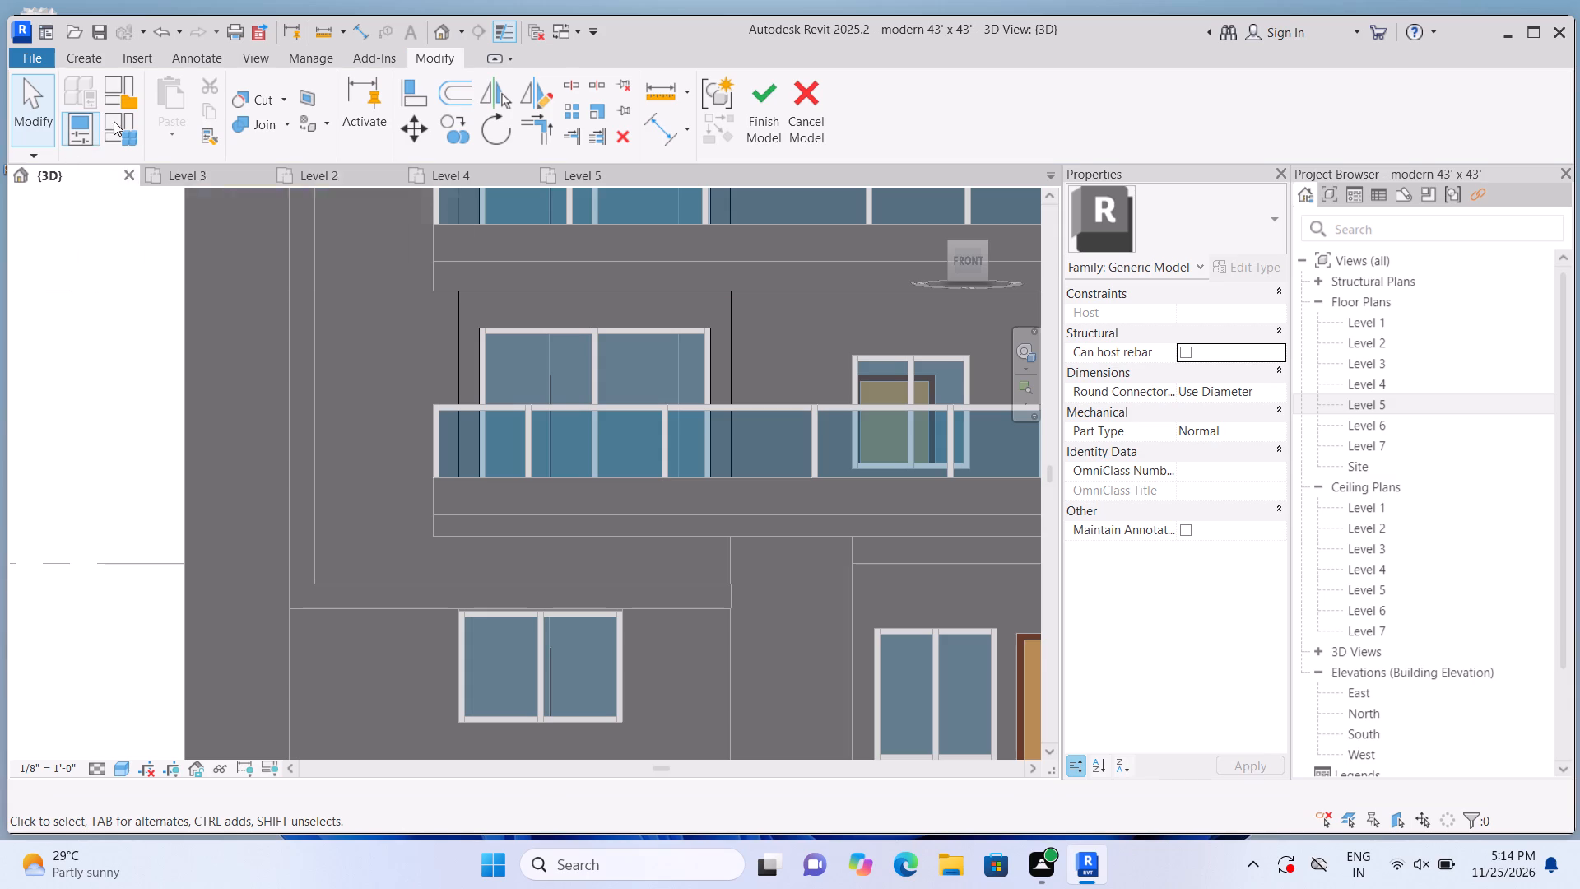
On the left bay's cladding face, extrude a 3" strip 8'-6" wide and about 1'-4" high directly below the Level 2 window.
click(68, 62)
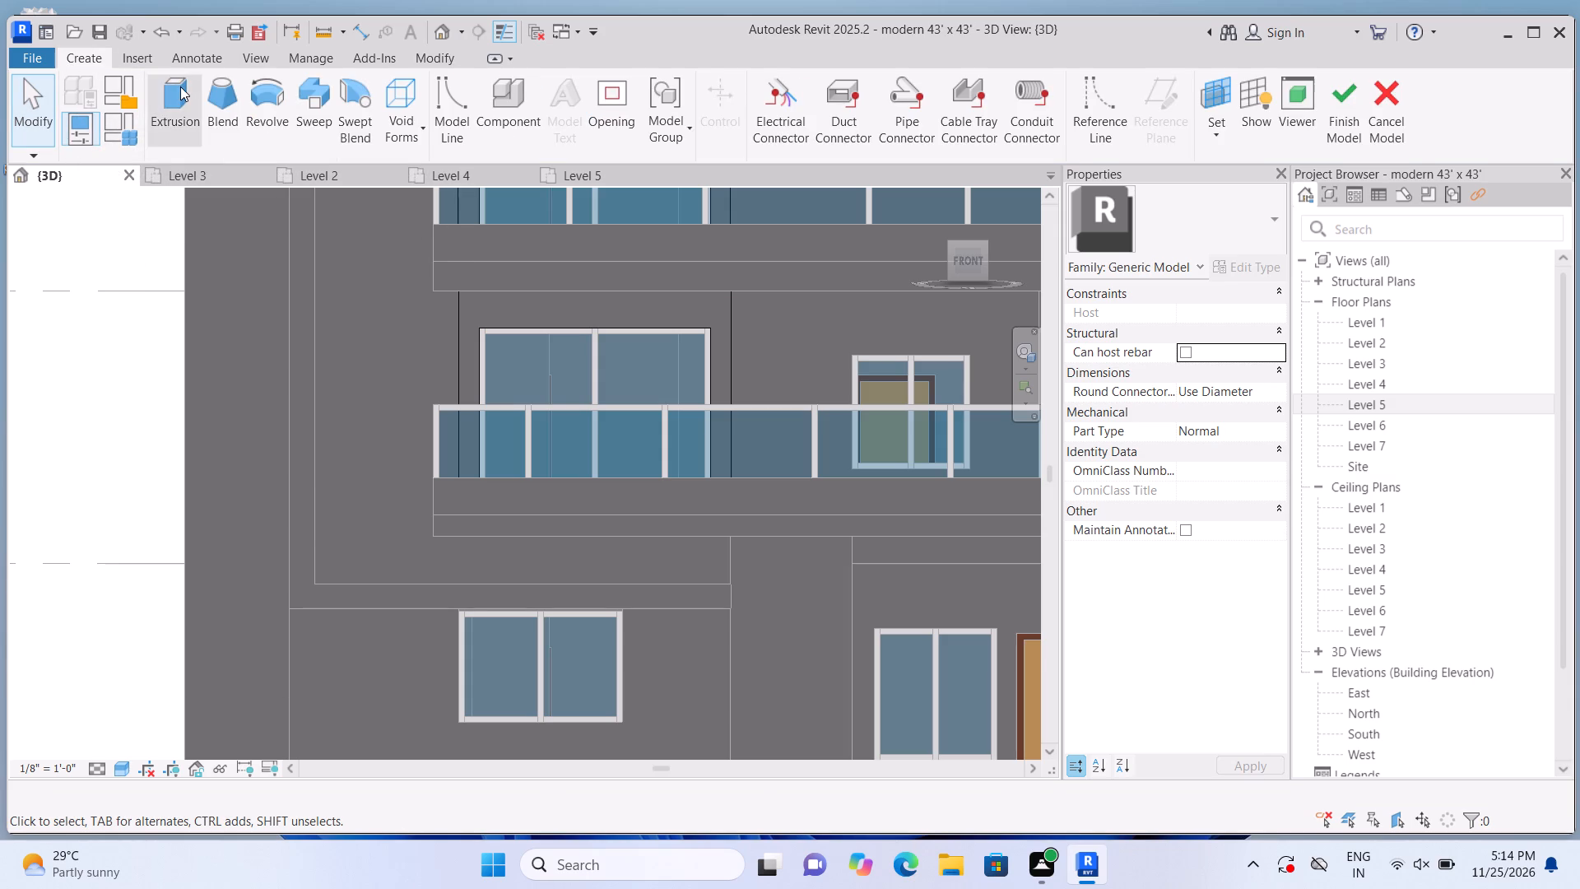
click(180, 87)
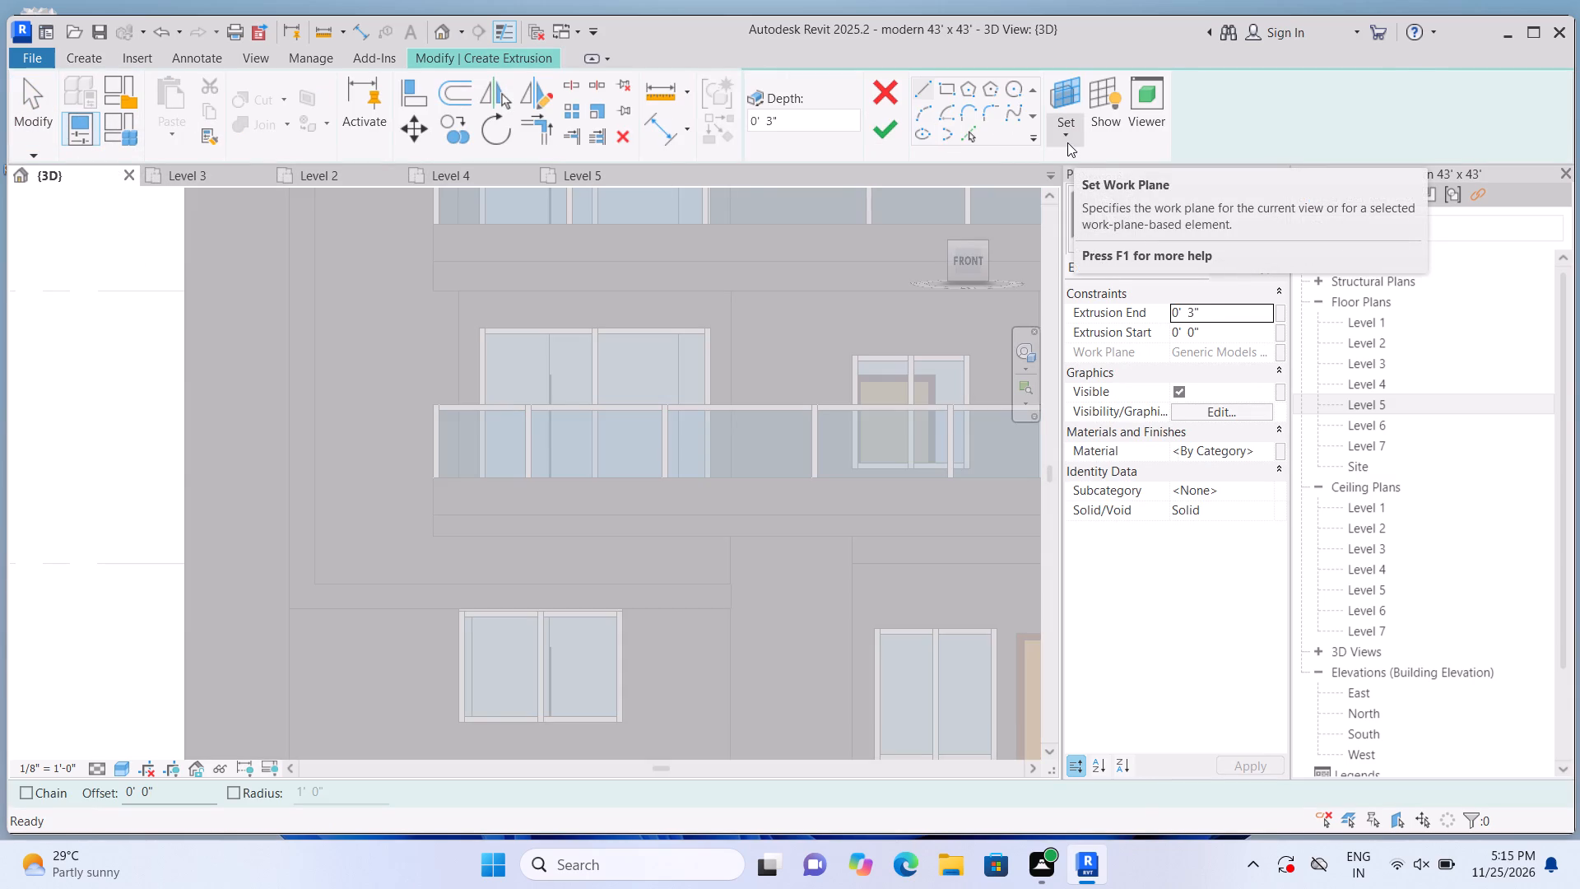
click(1067, 142)
click(1076, 221)
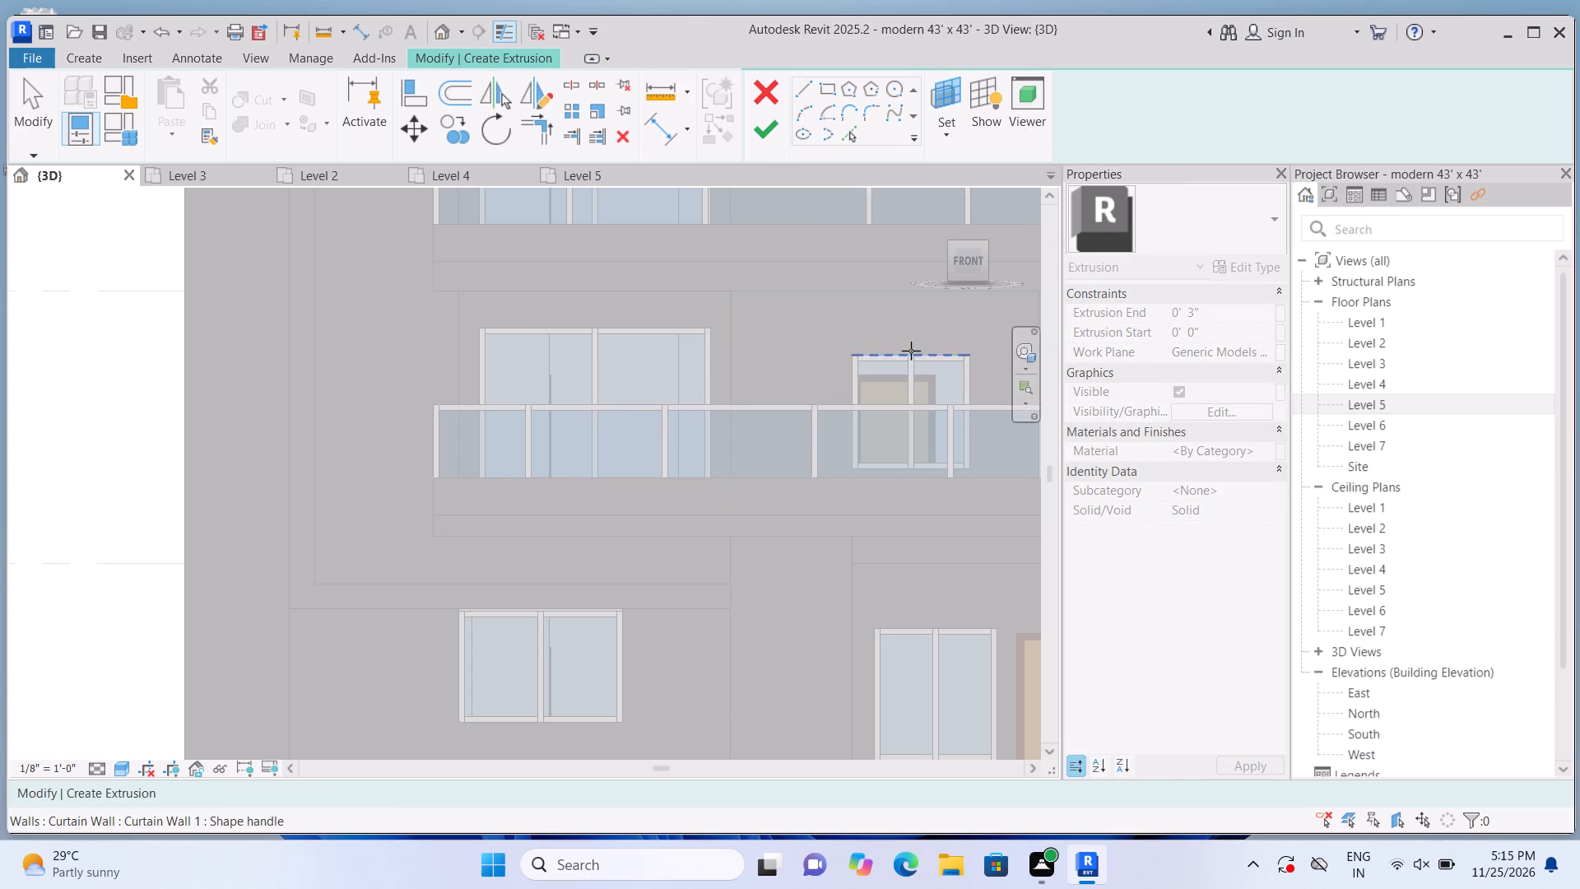
double_click(384, 359)
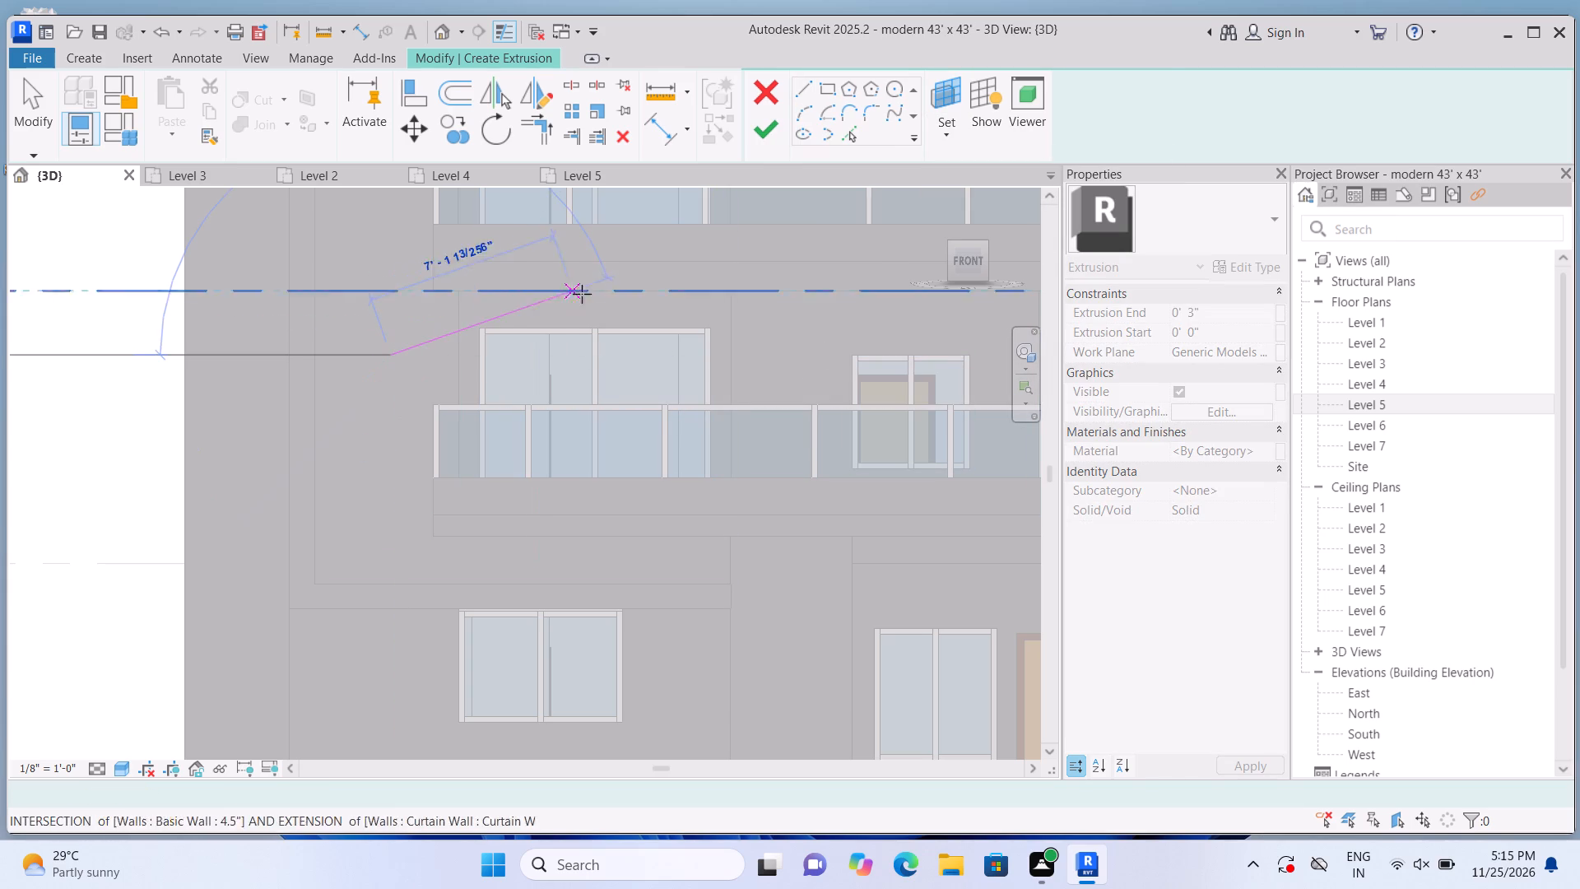
click(942, 93)
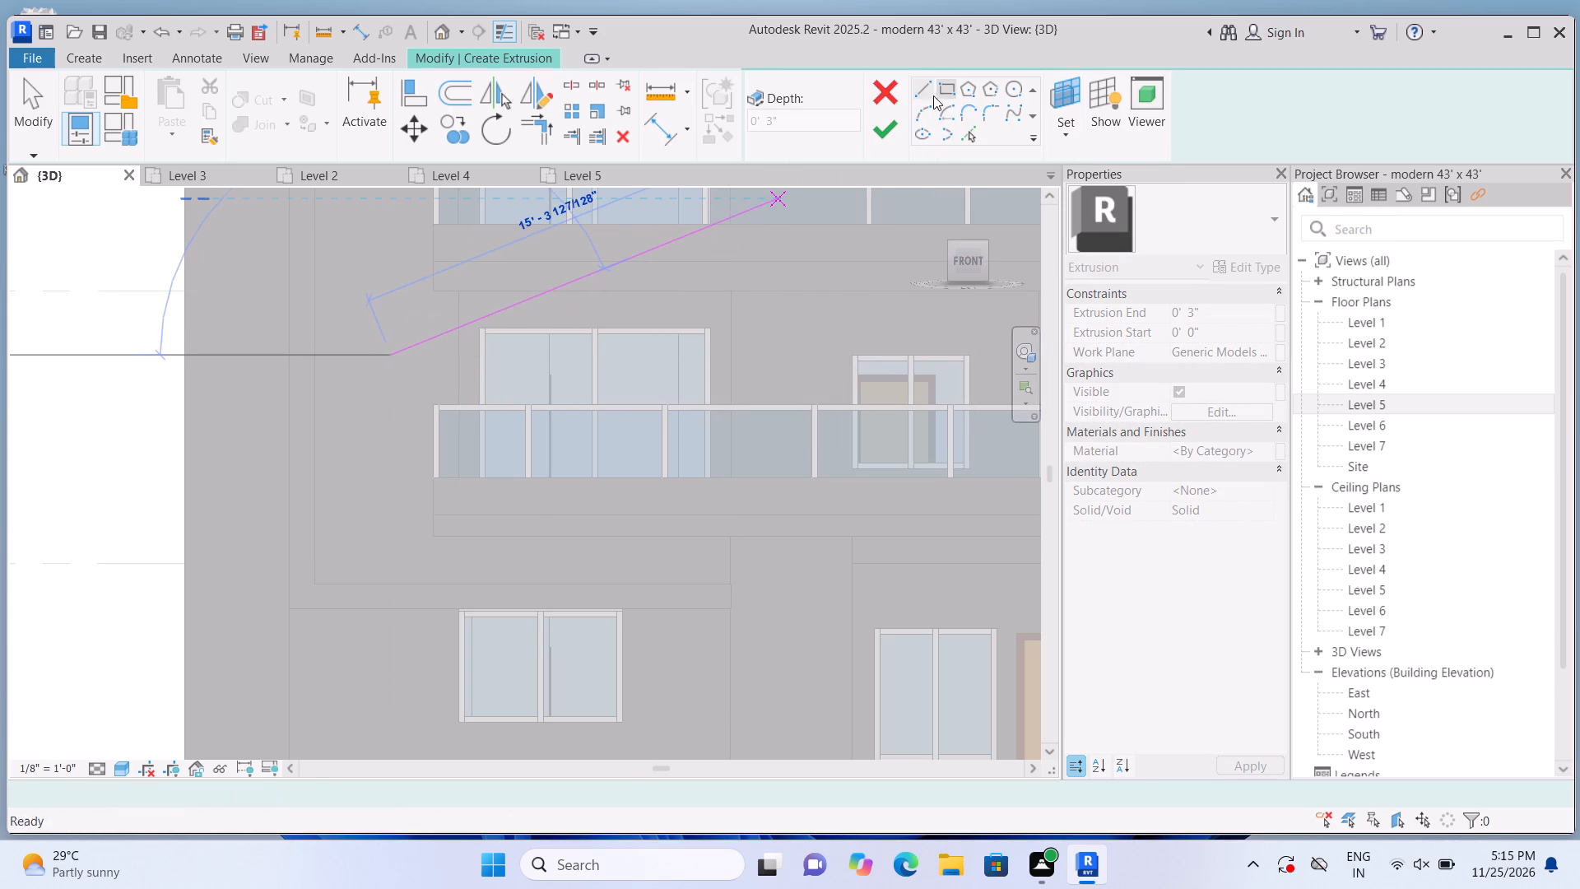
double_click(478, 478)
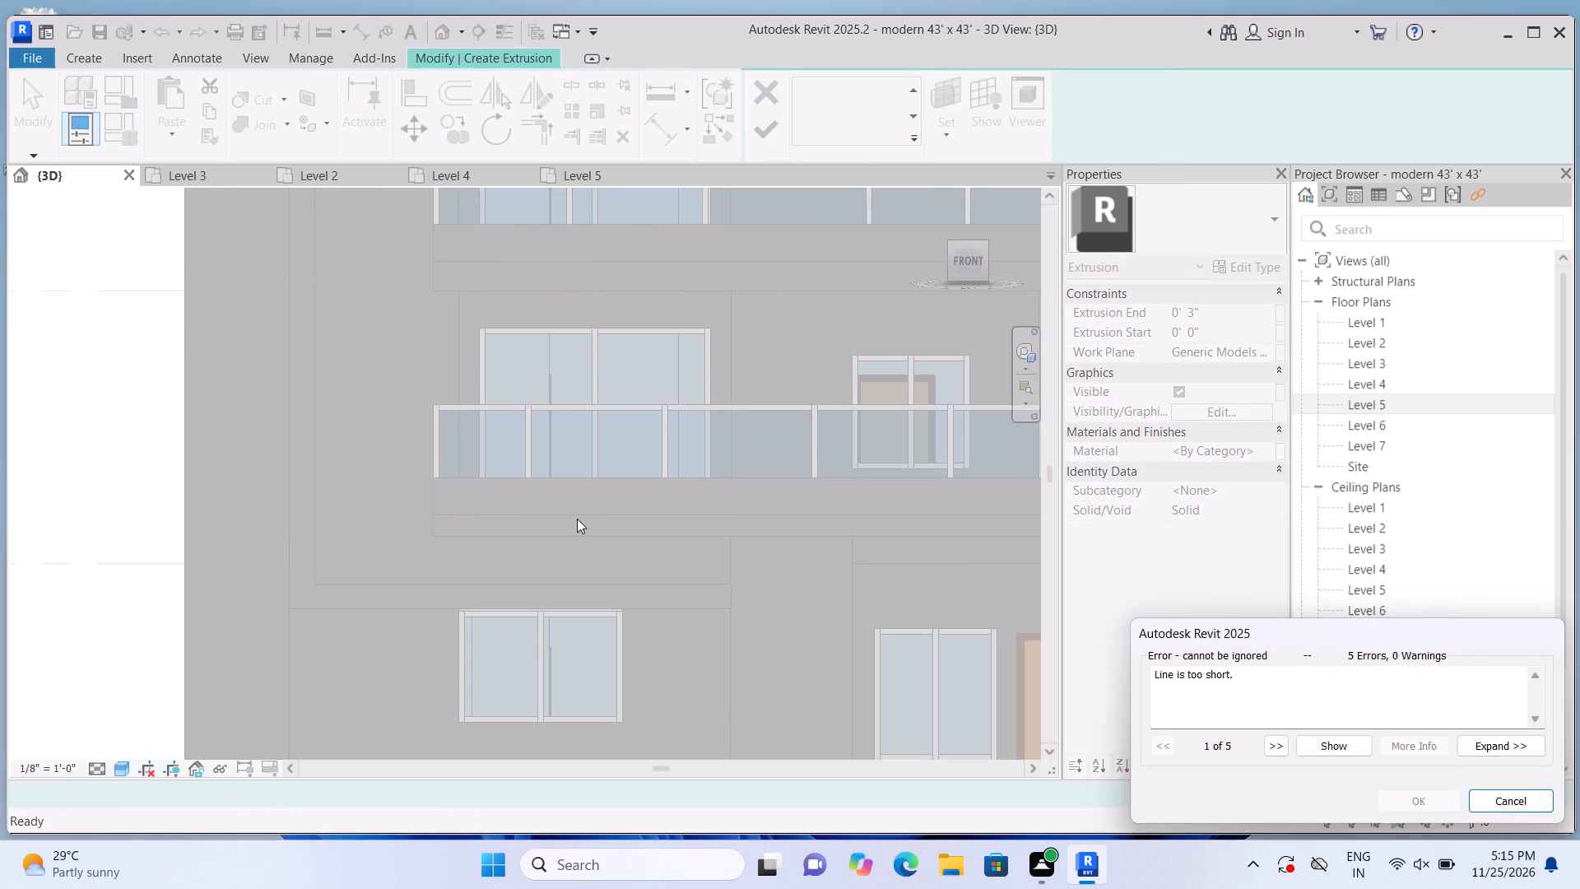
click(1496, 799)
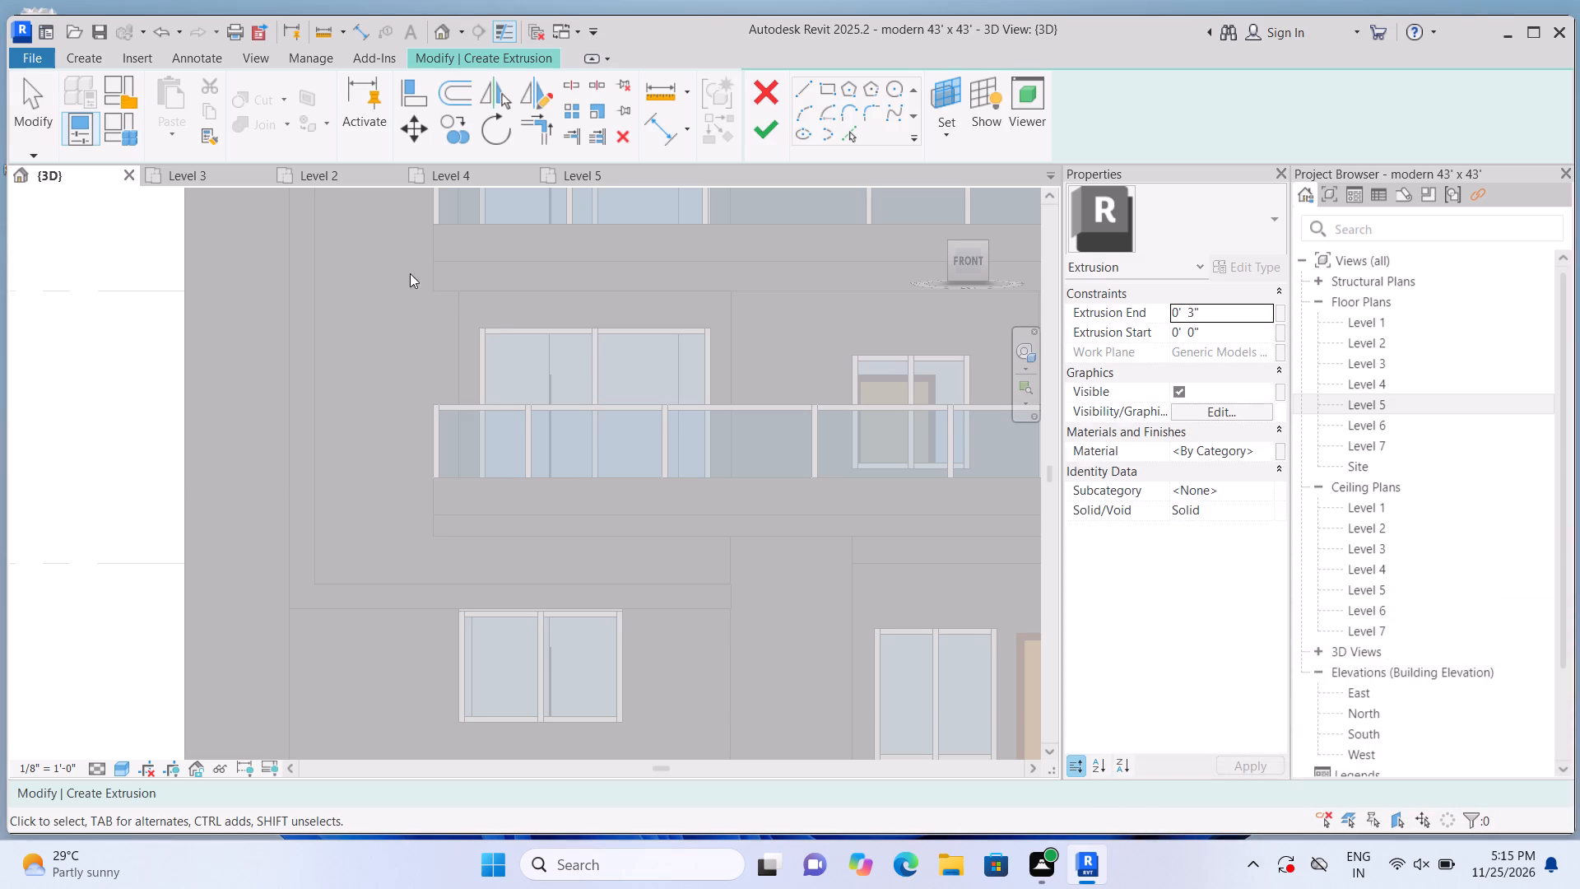
click(829, 91)
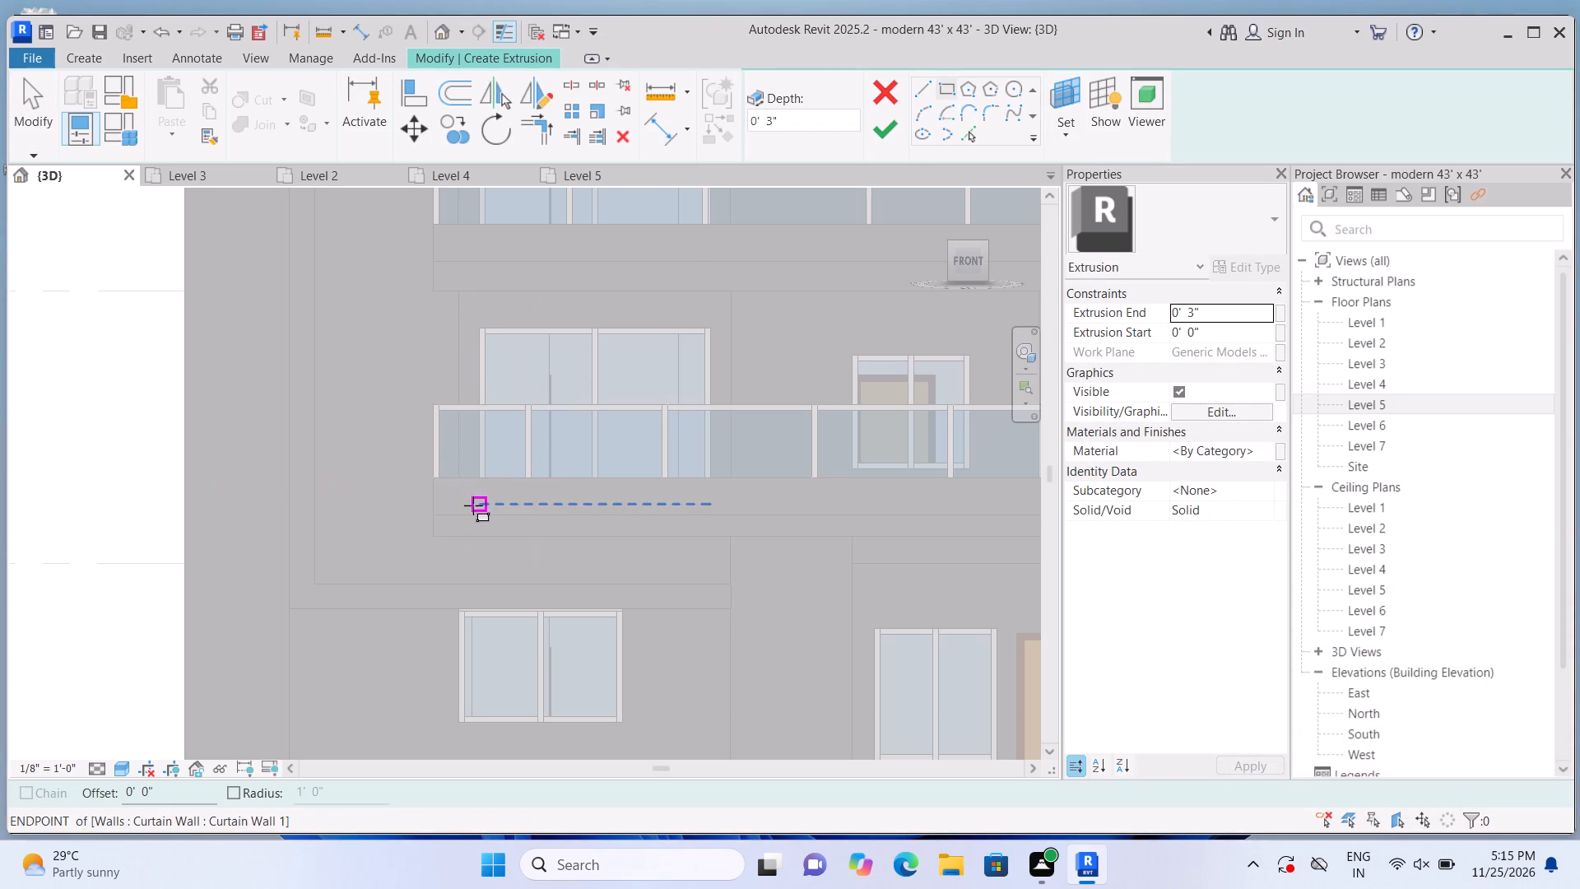
click(480, 478)
scroll(571, 508, up, 1)
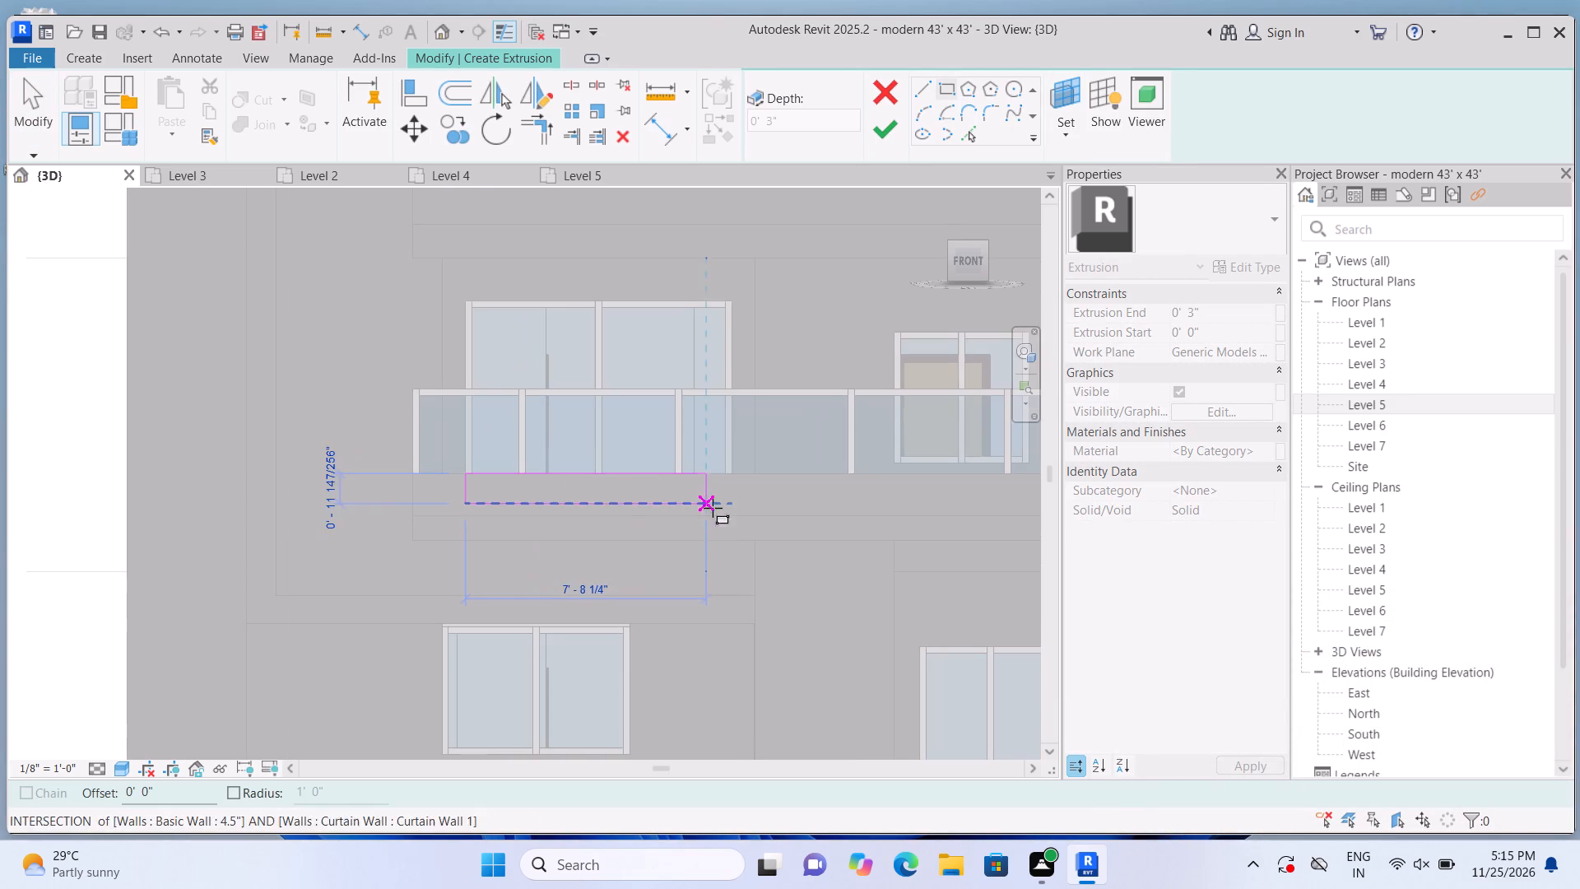
double_click(736, 522)
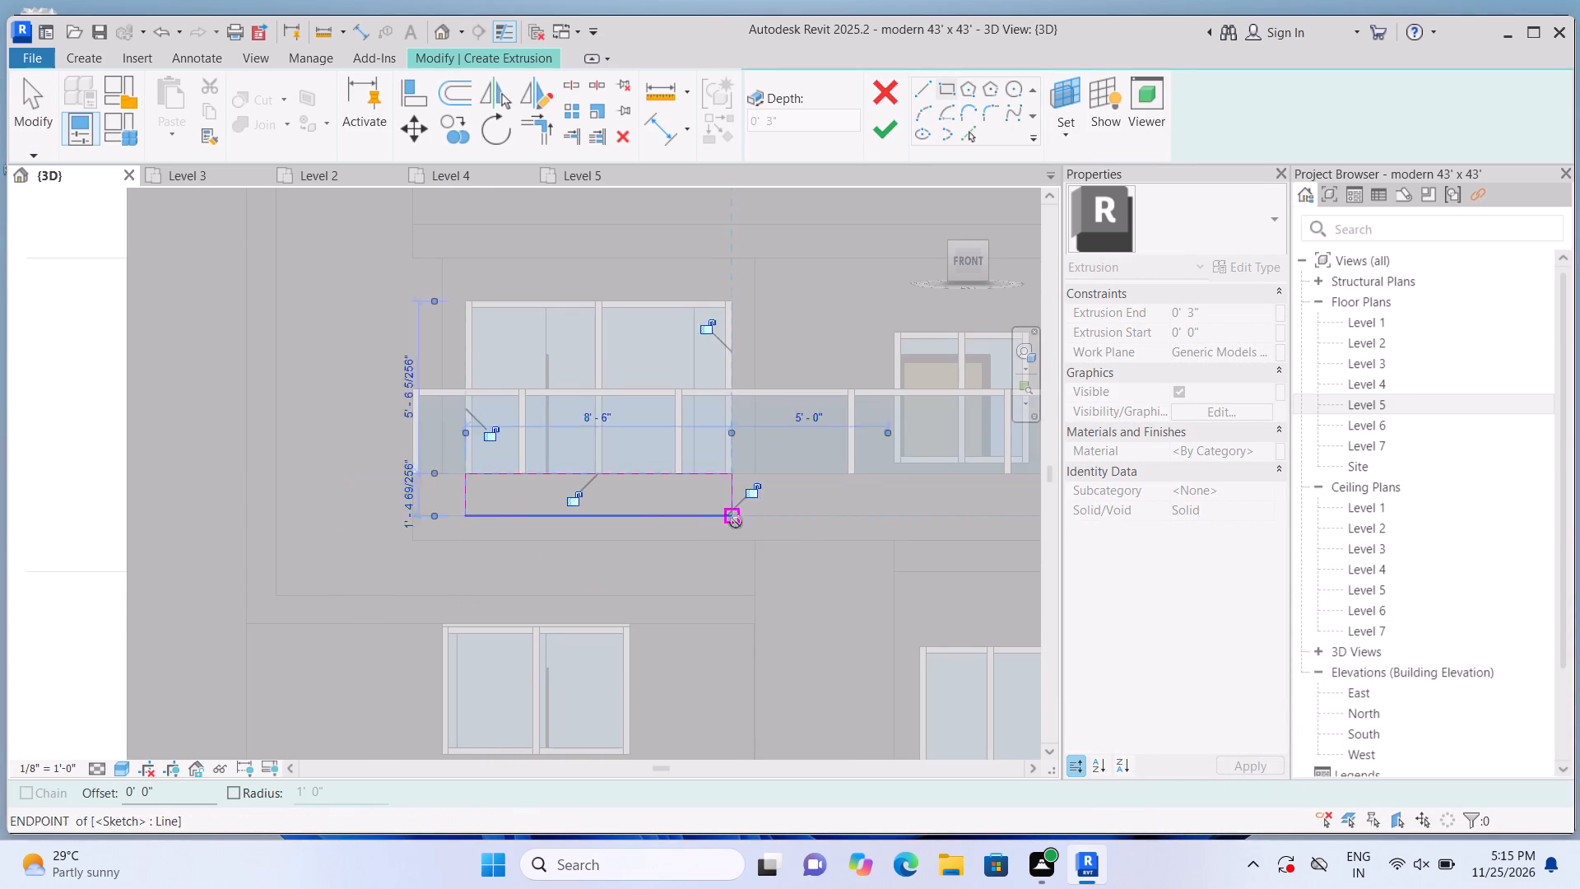
click(880, 133)
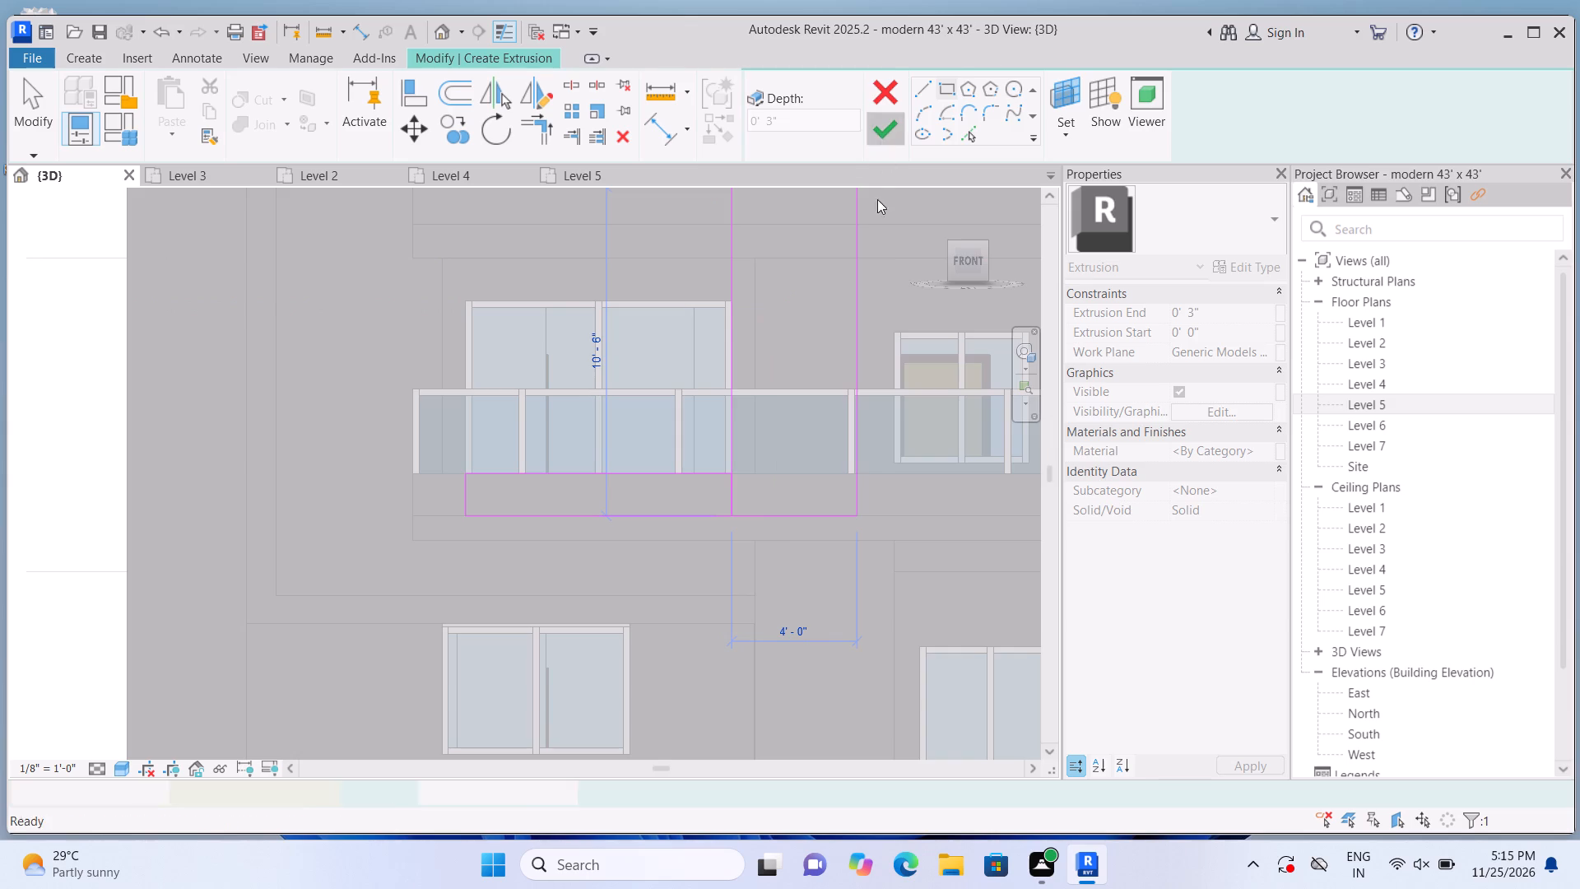
Join the strip below the Level 2 left-bay window to the rest of its surround.
click(286, 127)
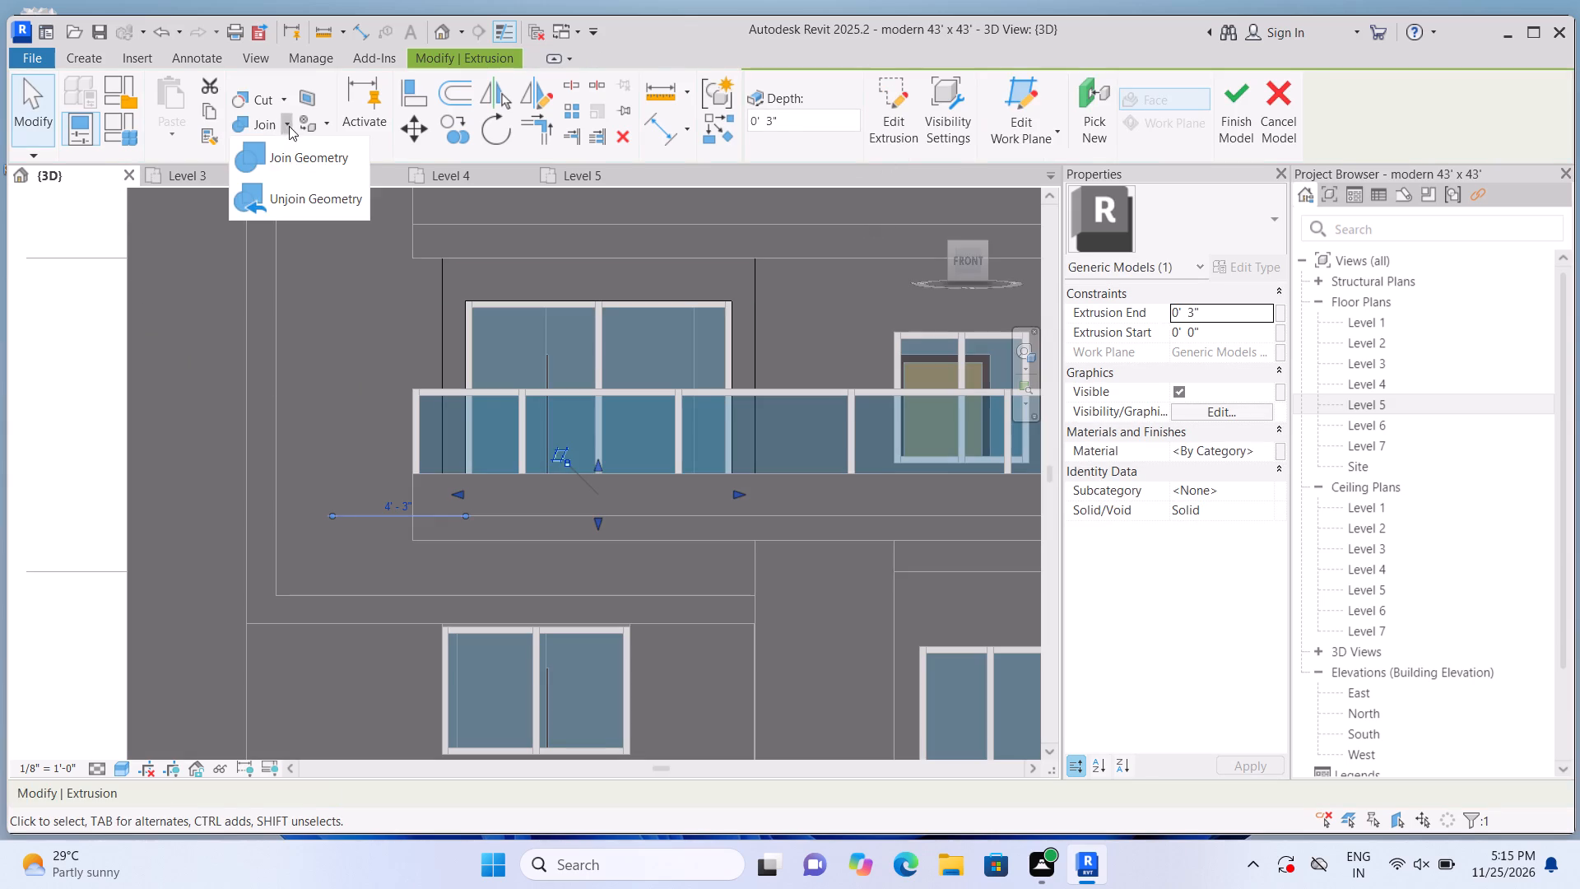
click(295, 154)
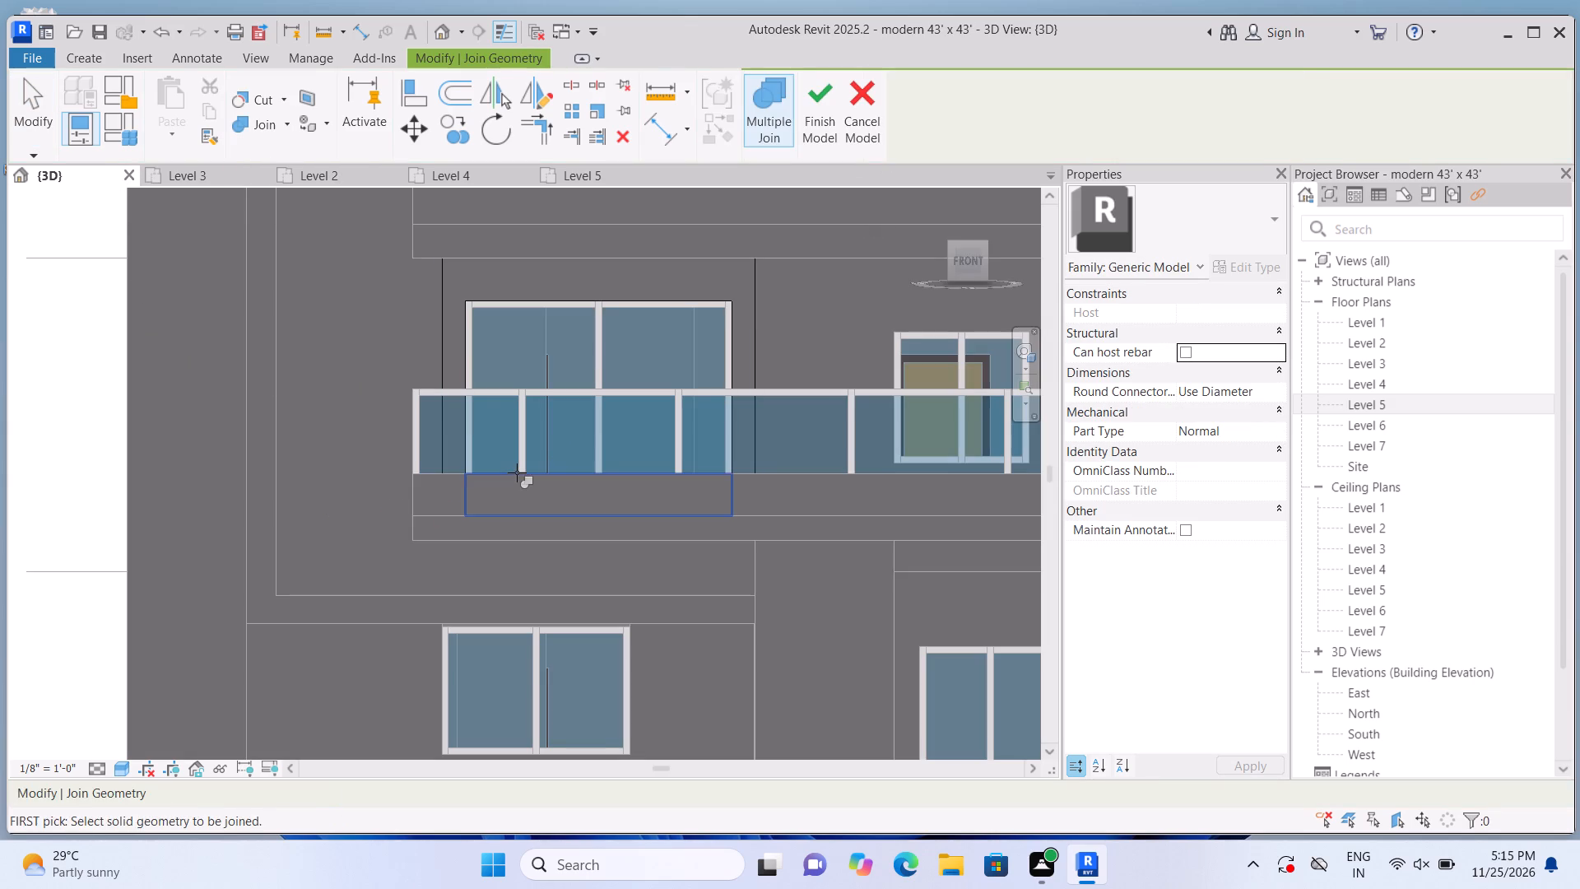
click(517, 472)
click(448, 421)
scroll(529, 510, down, 1)
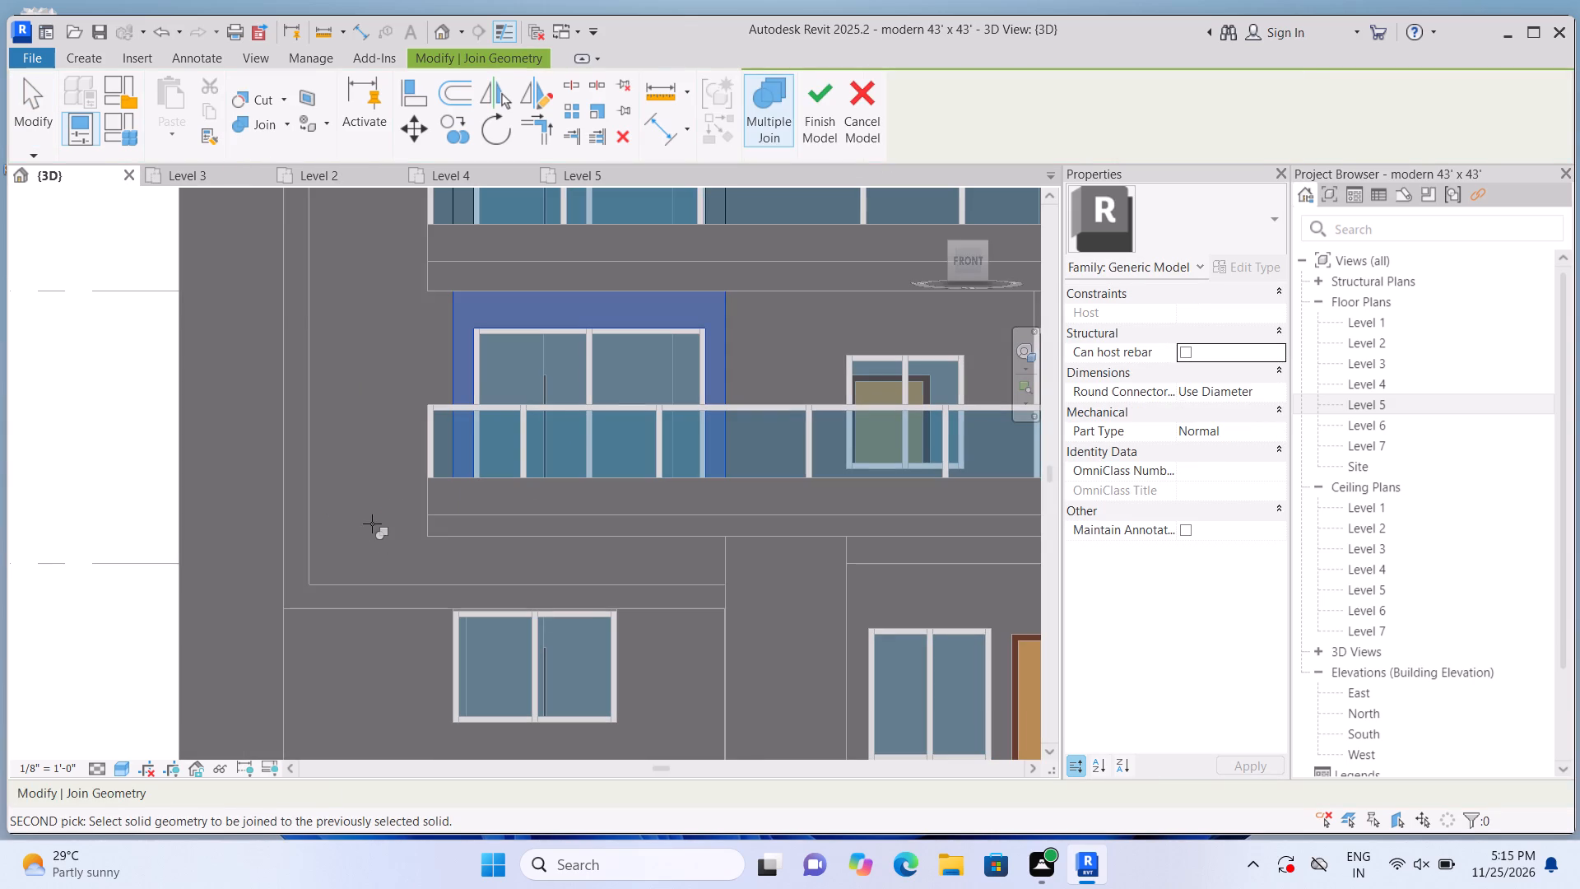
key(Escape)
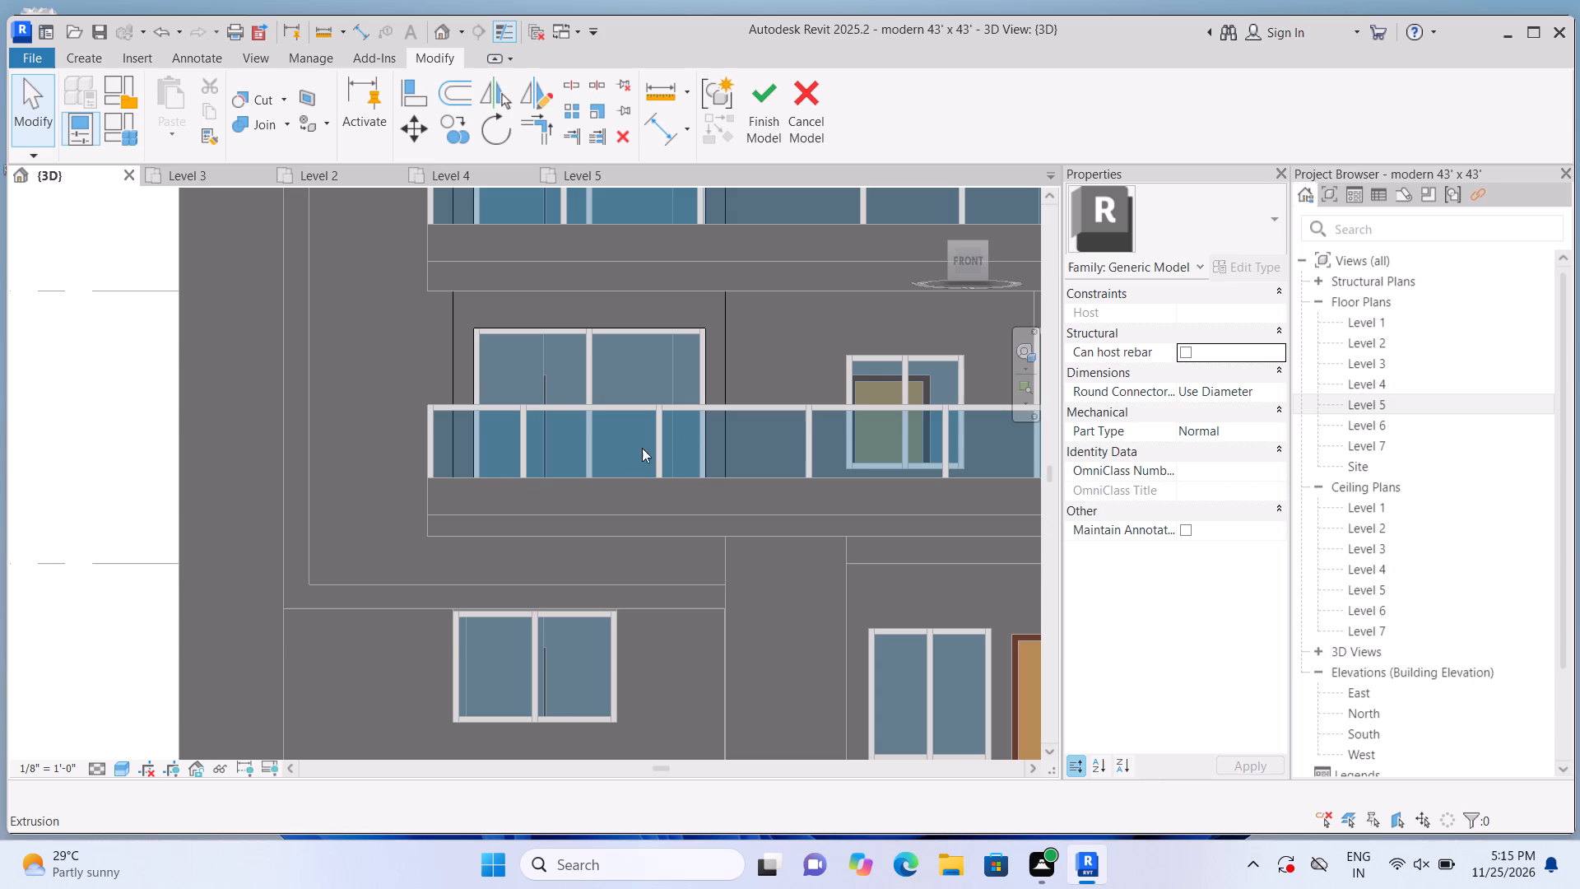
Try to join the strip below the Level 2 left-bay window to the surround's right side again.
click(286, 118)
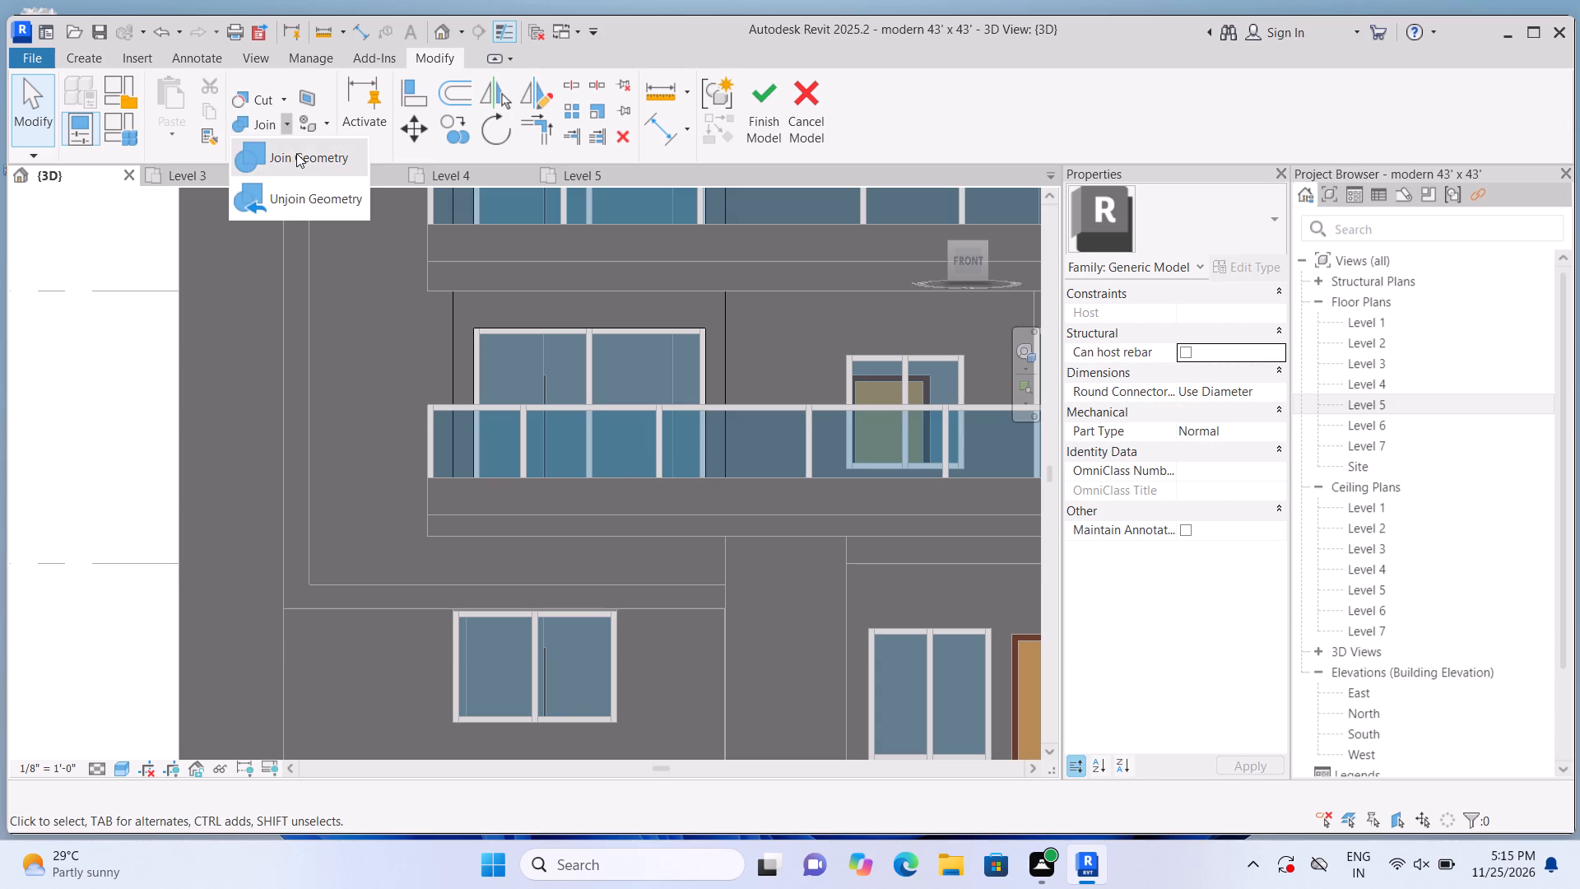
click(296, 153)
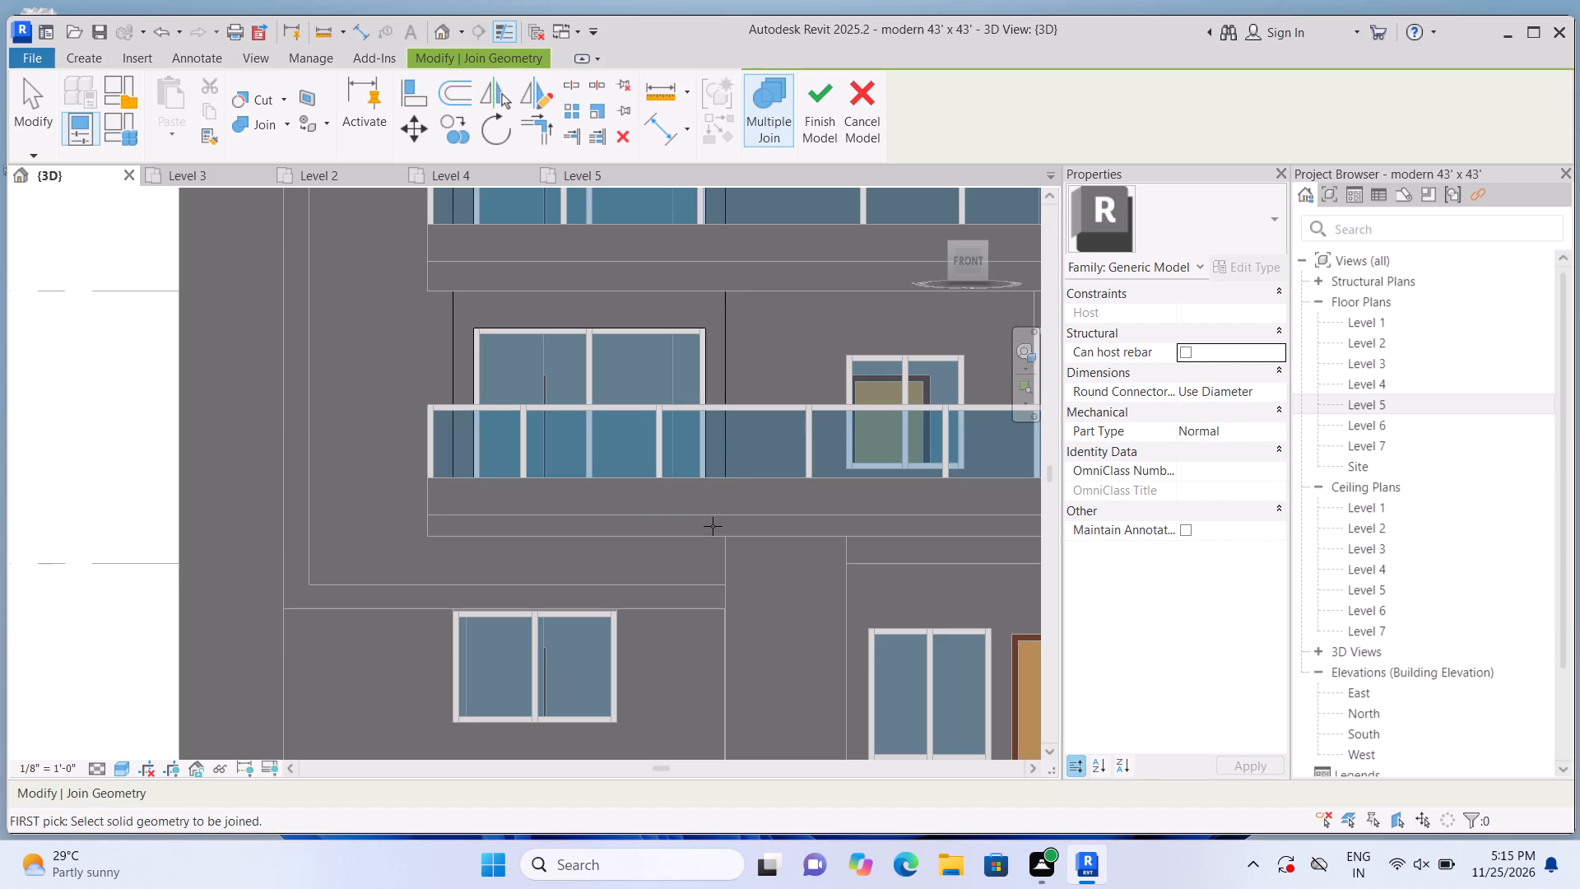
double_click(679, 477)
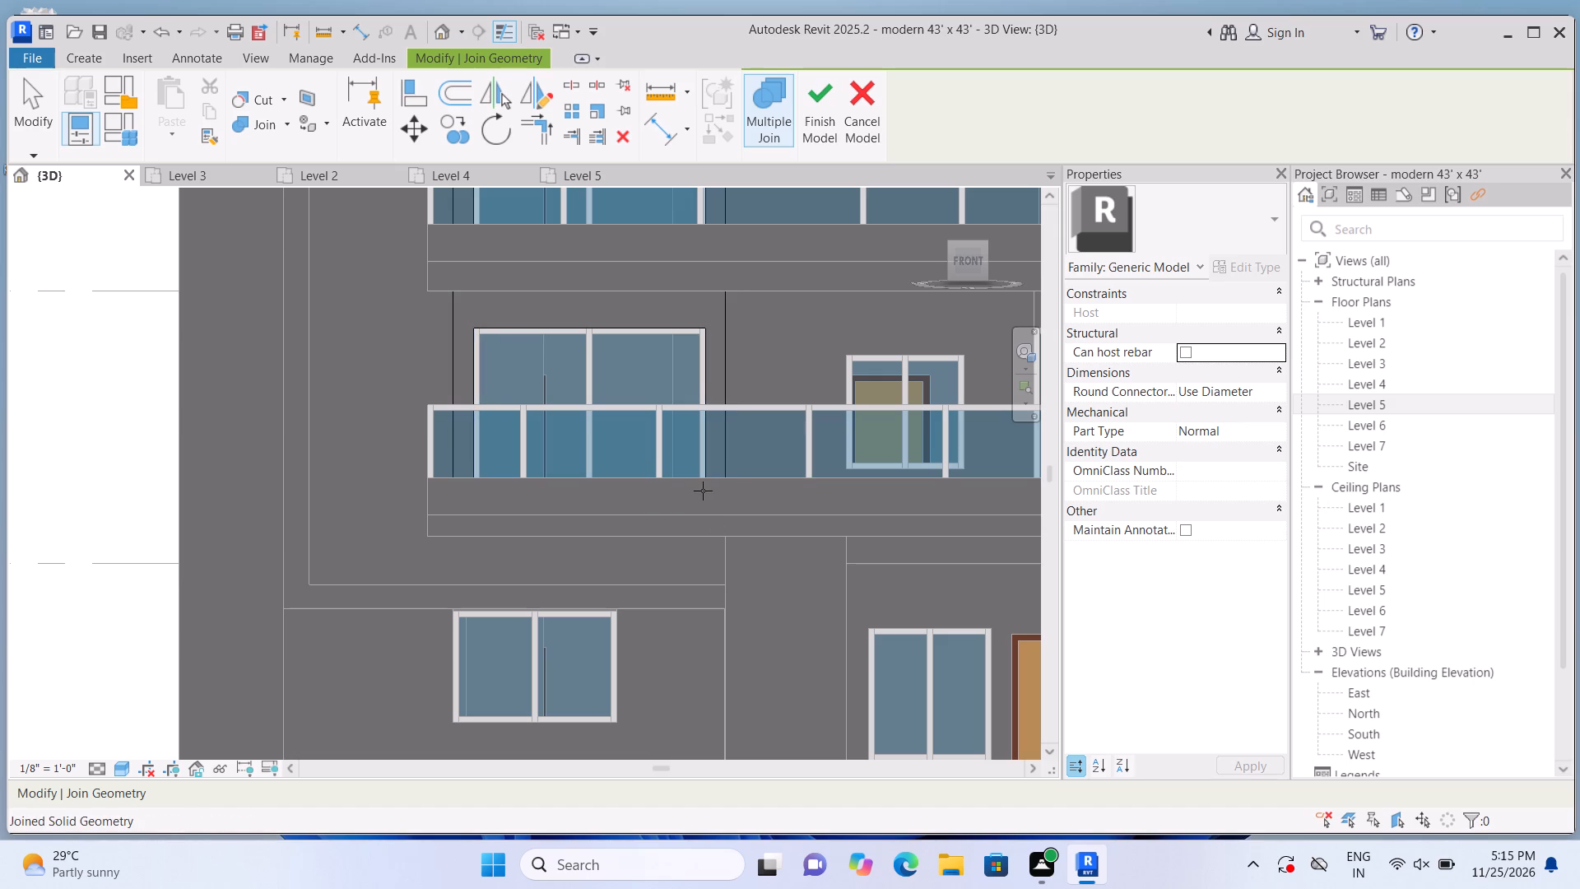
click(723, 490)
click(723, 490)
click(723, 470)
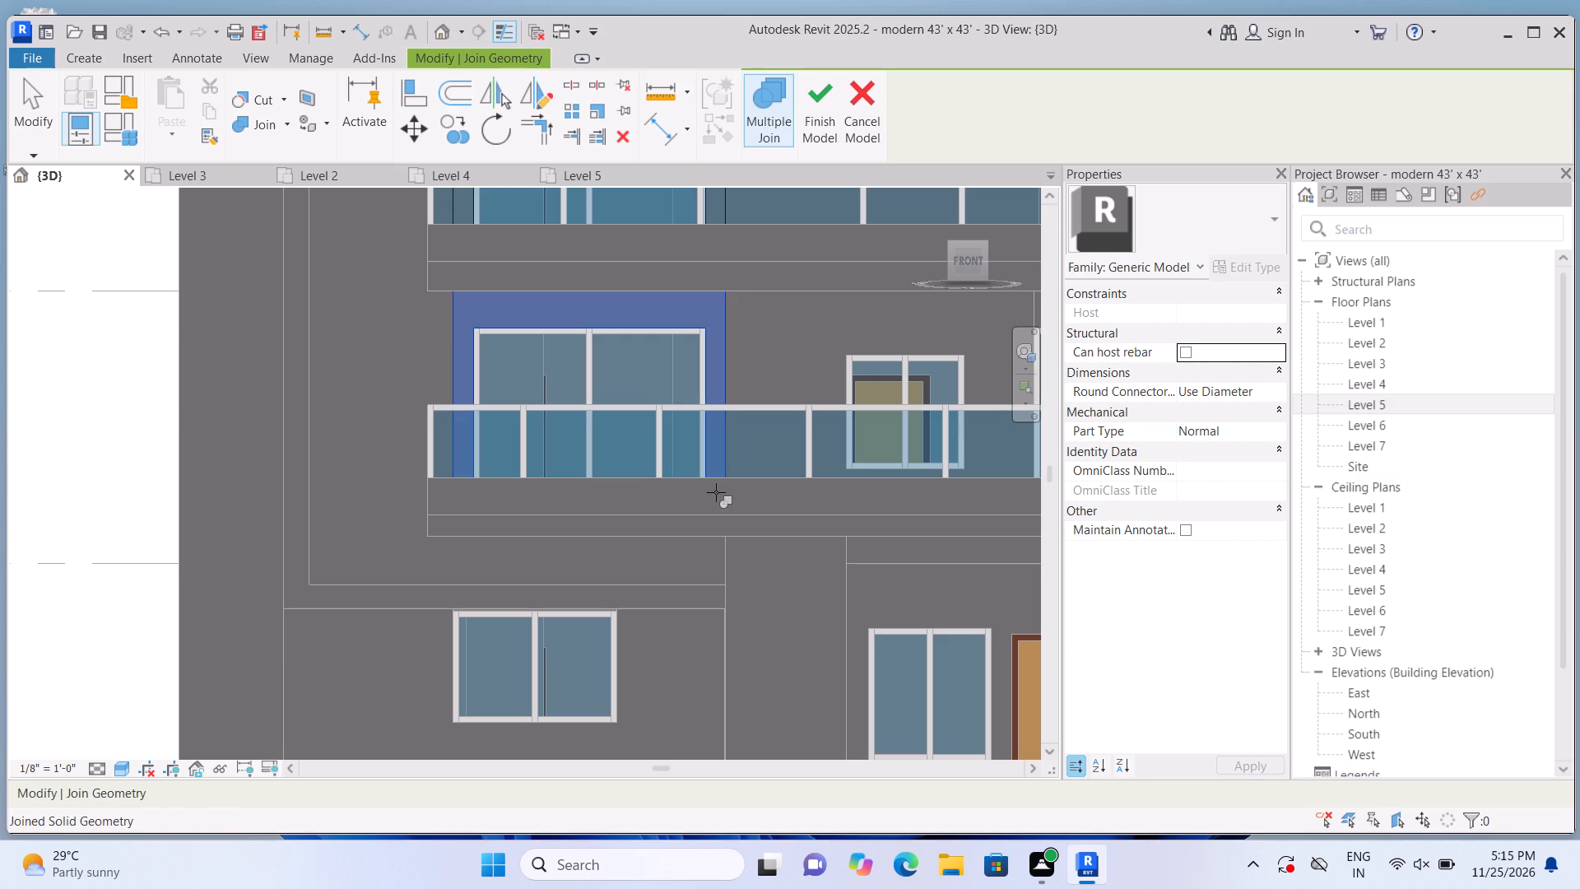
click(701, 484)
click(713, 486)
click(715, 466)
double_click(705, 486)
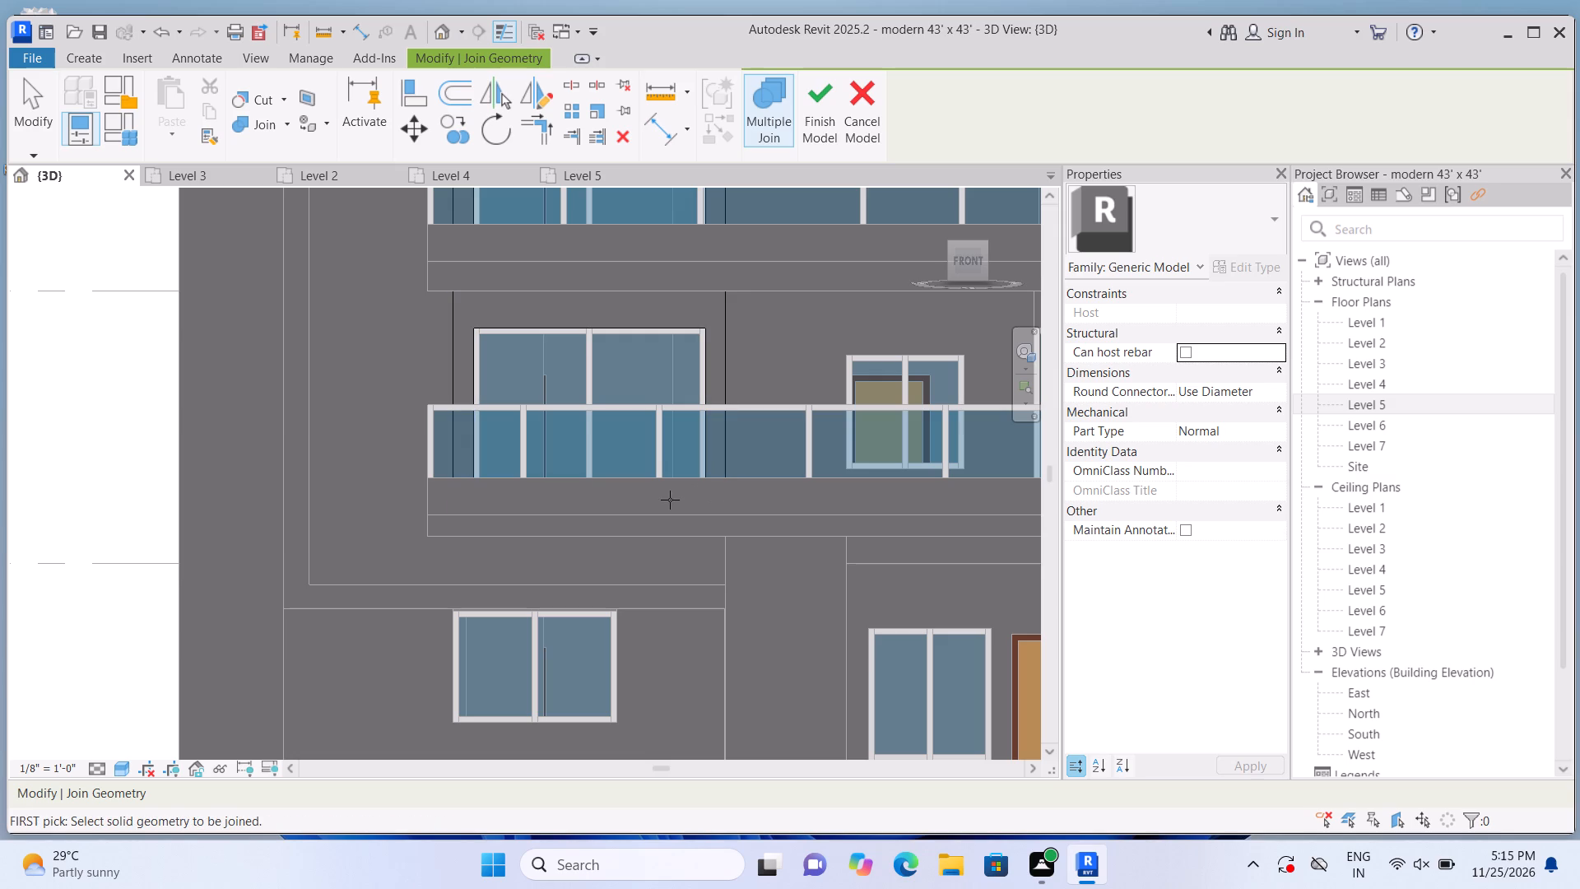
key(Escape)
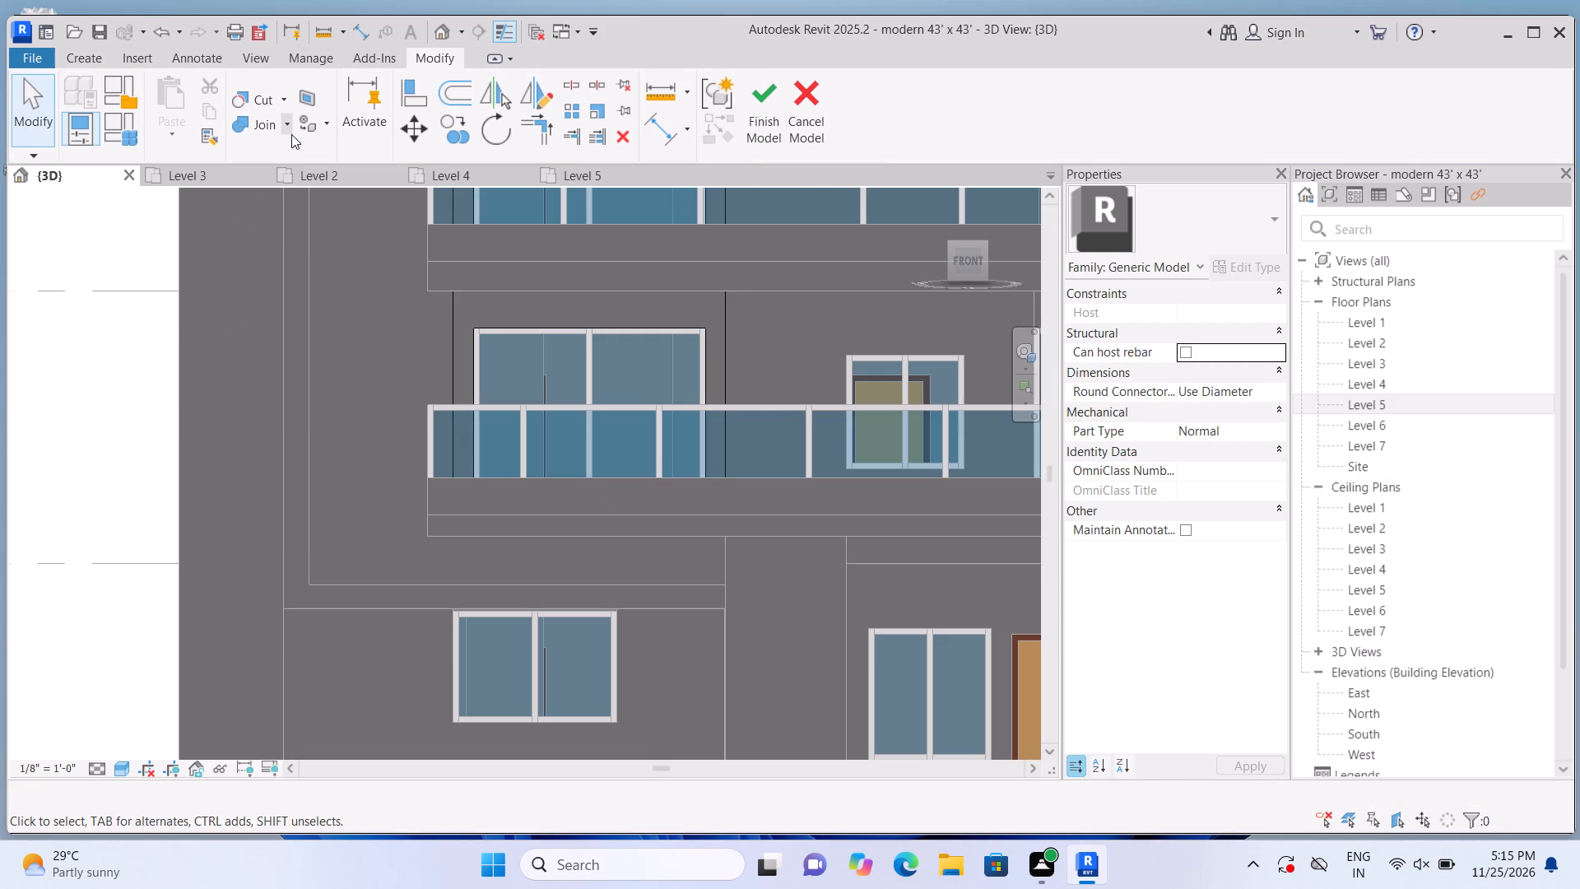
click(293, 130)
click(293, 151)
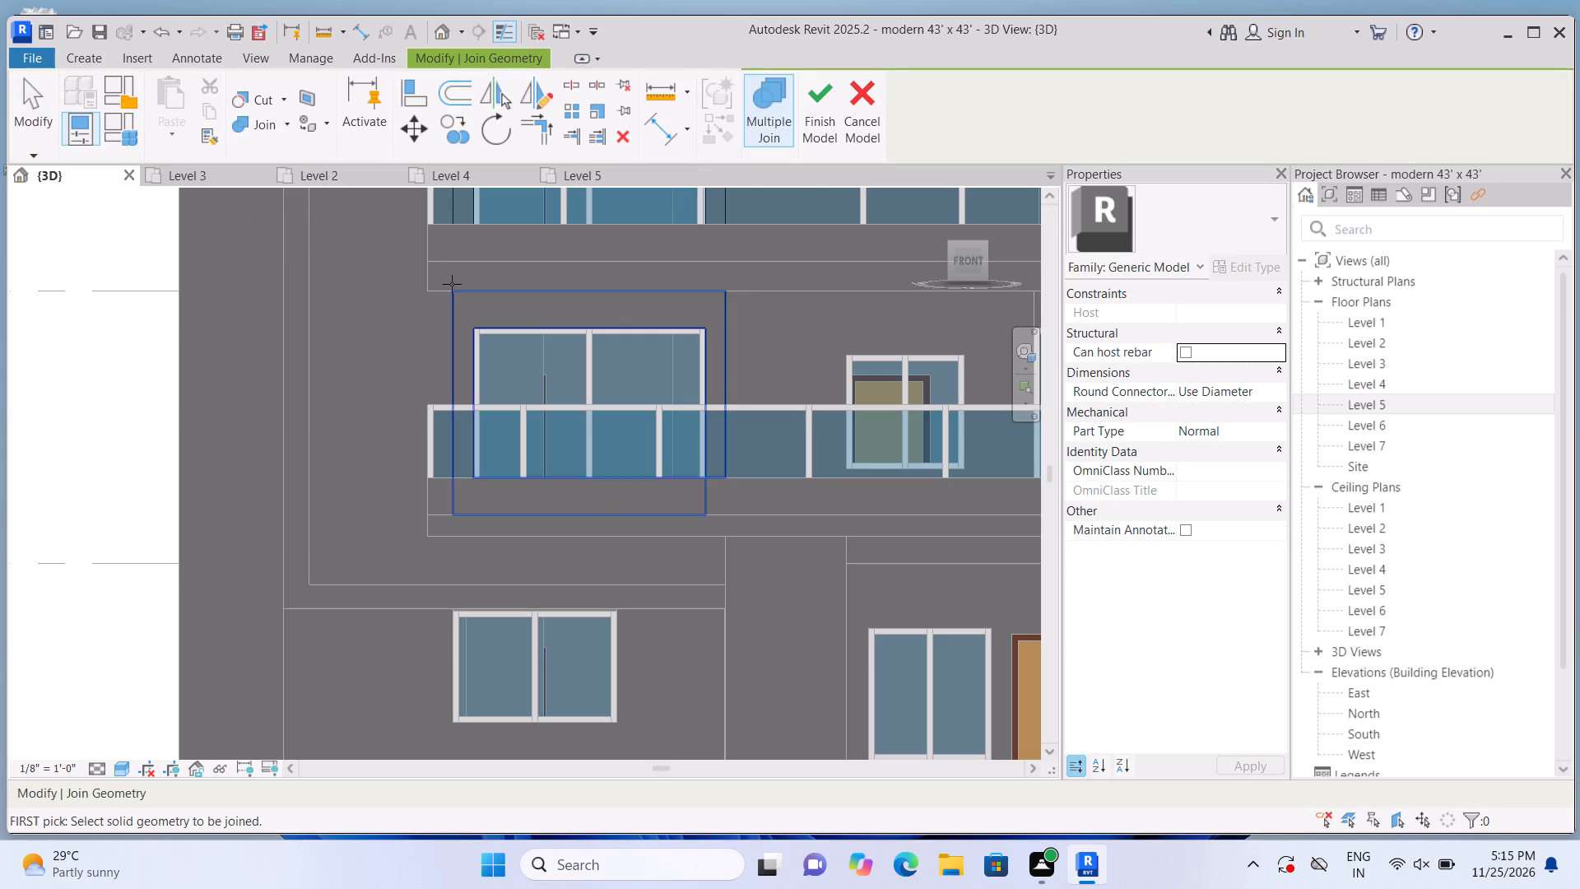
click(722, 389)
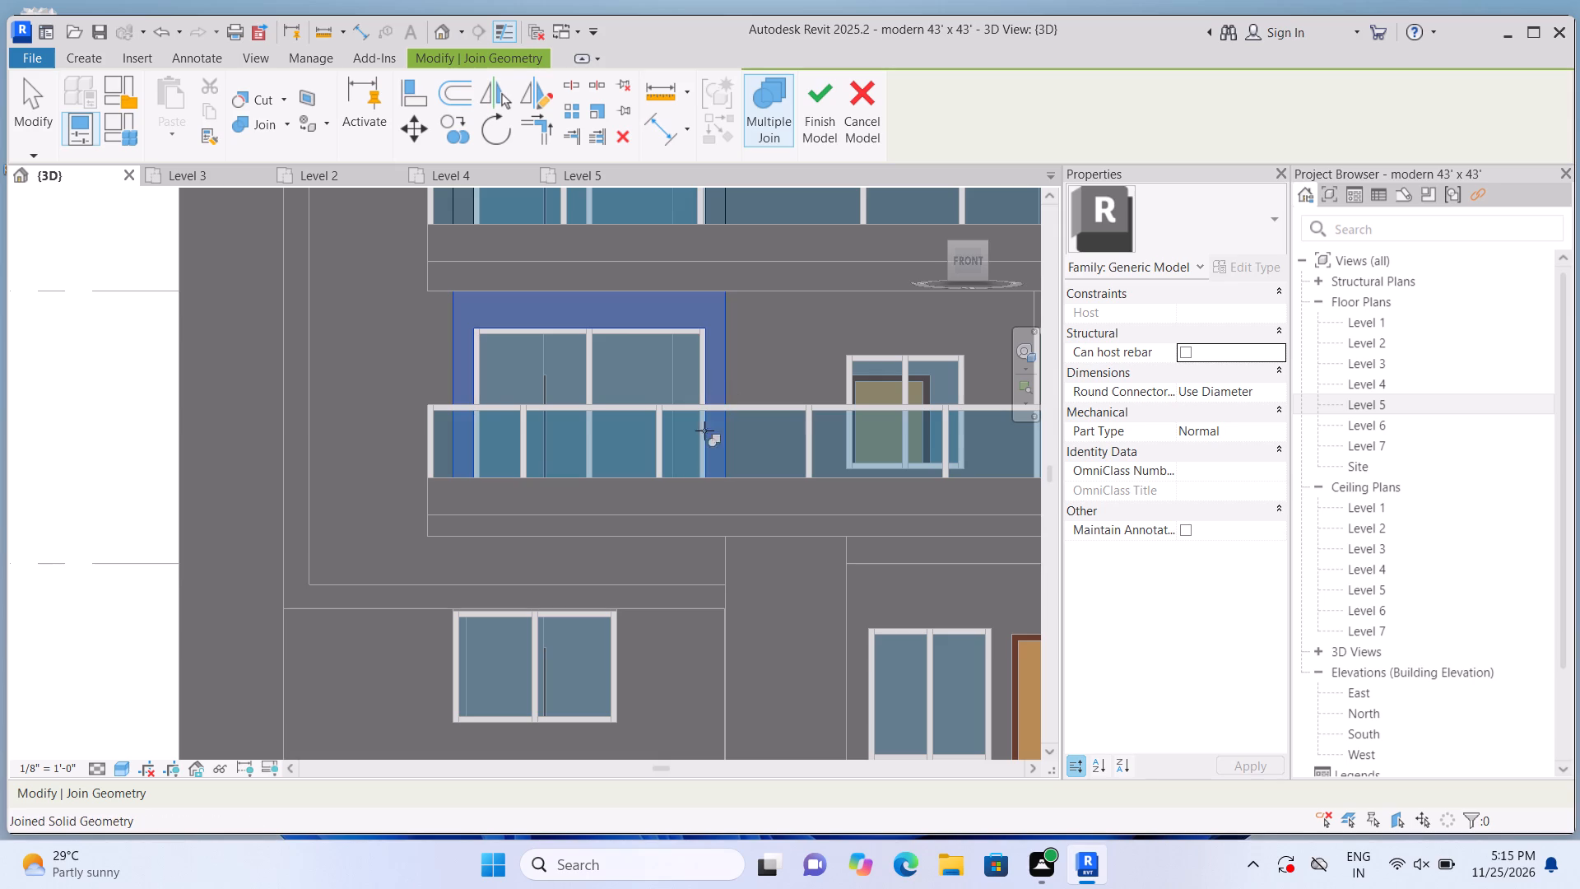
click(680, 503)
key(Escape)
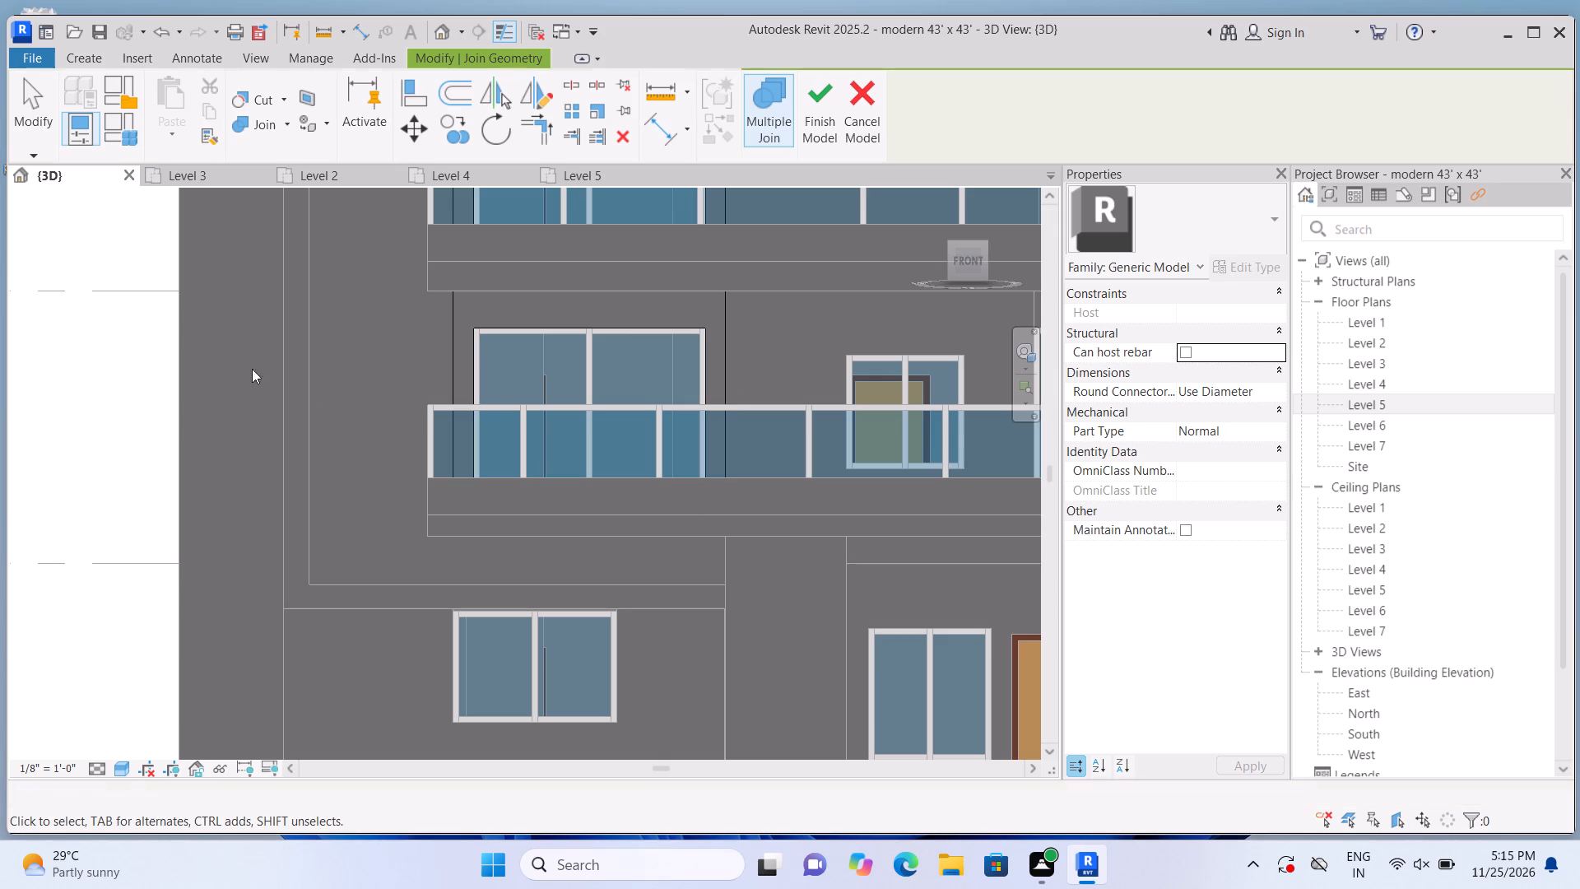
On the left bay's cladding face, extrude a 3" corner piece about 9" wide and 1'-4" high at the Level 2 surround's lower right.
double_click(90, 62)
click(180, 119)
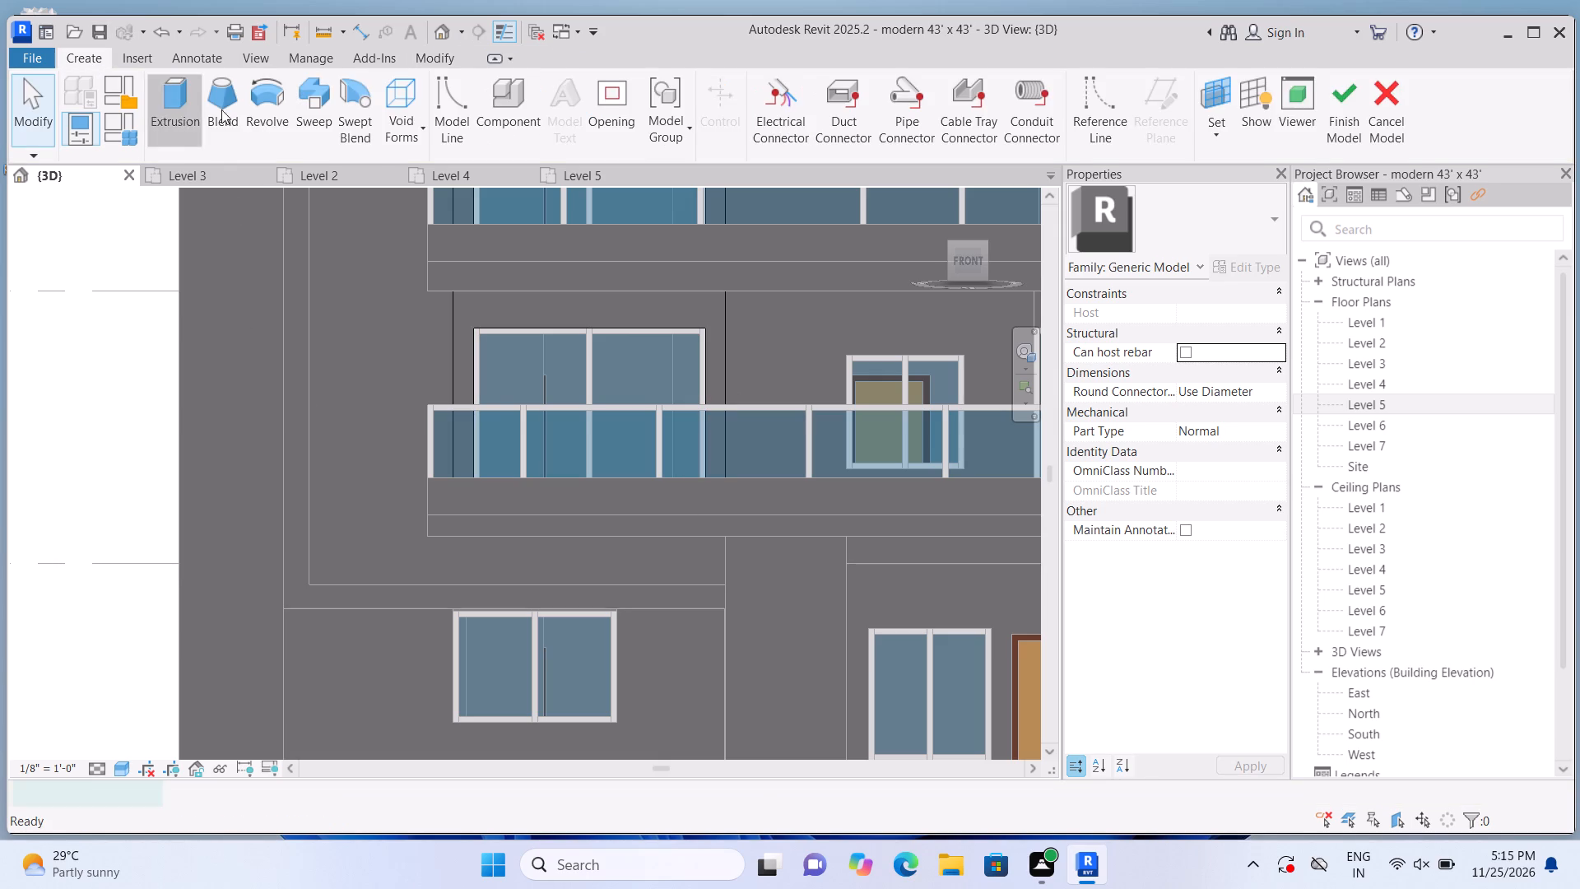
click(1070, 137)
click(1098, 209)
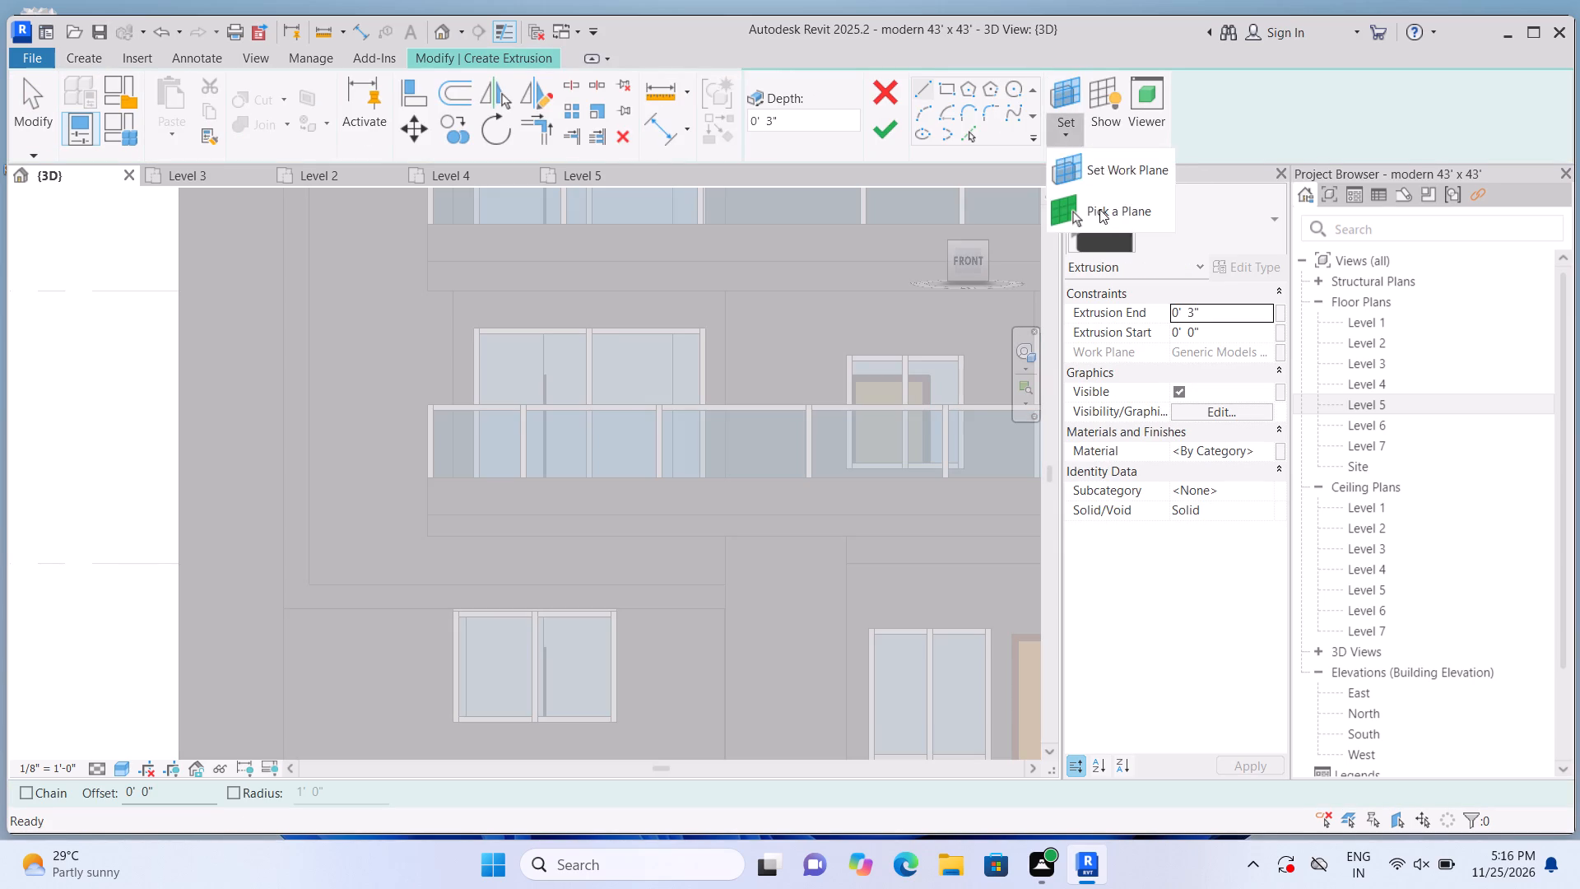
click(360, 383)
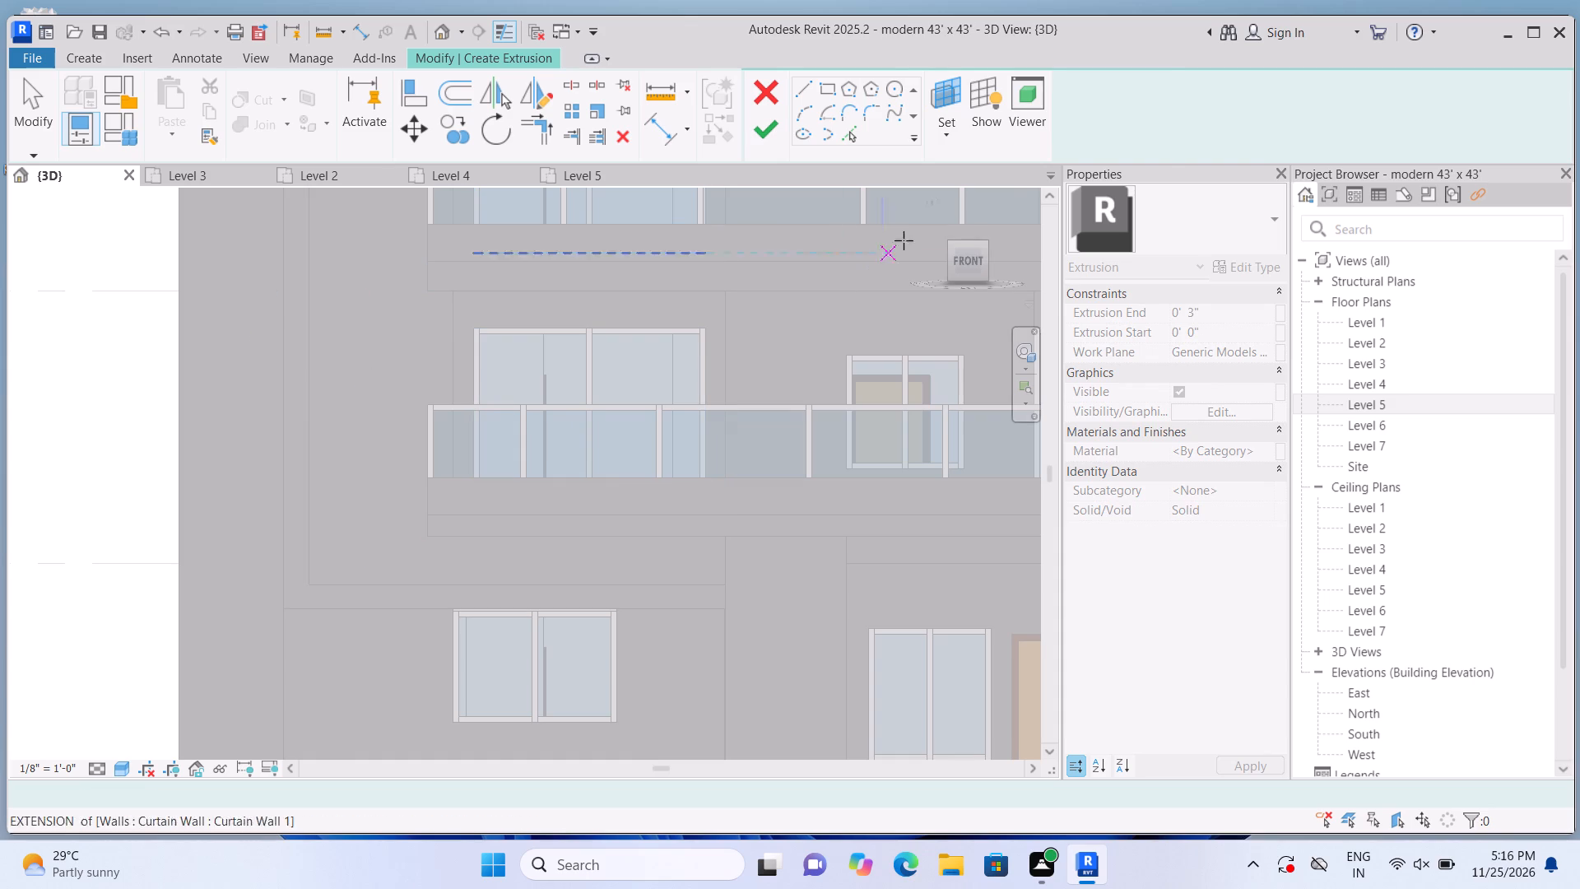
click(948, 86)
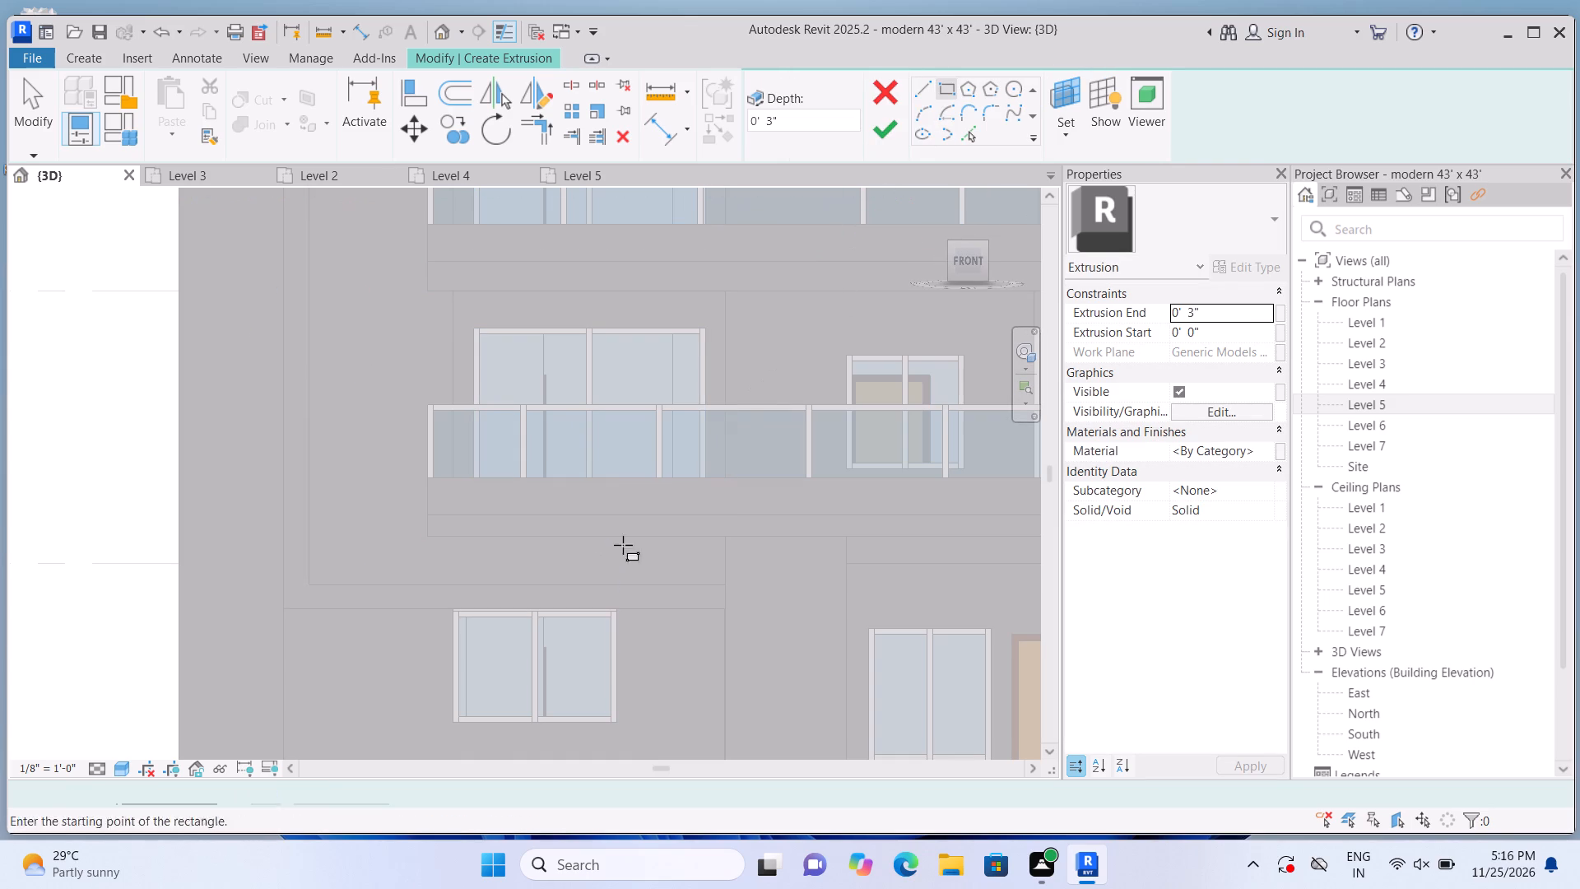
click(709, 483)
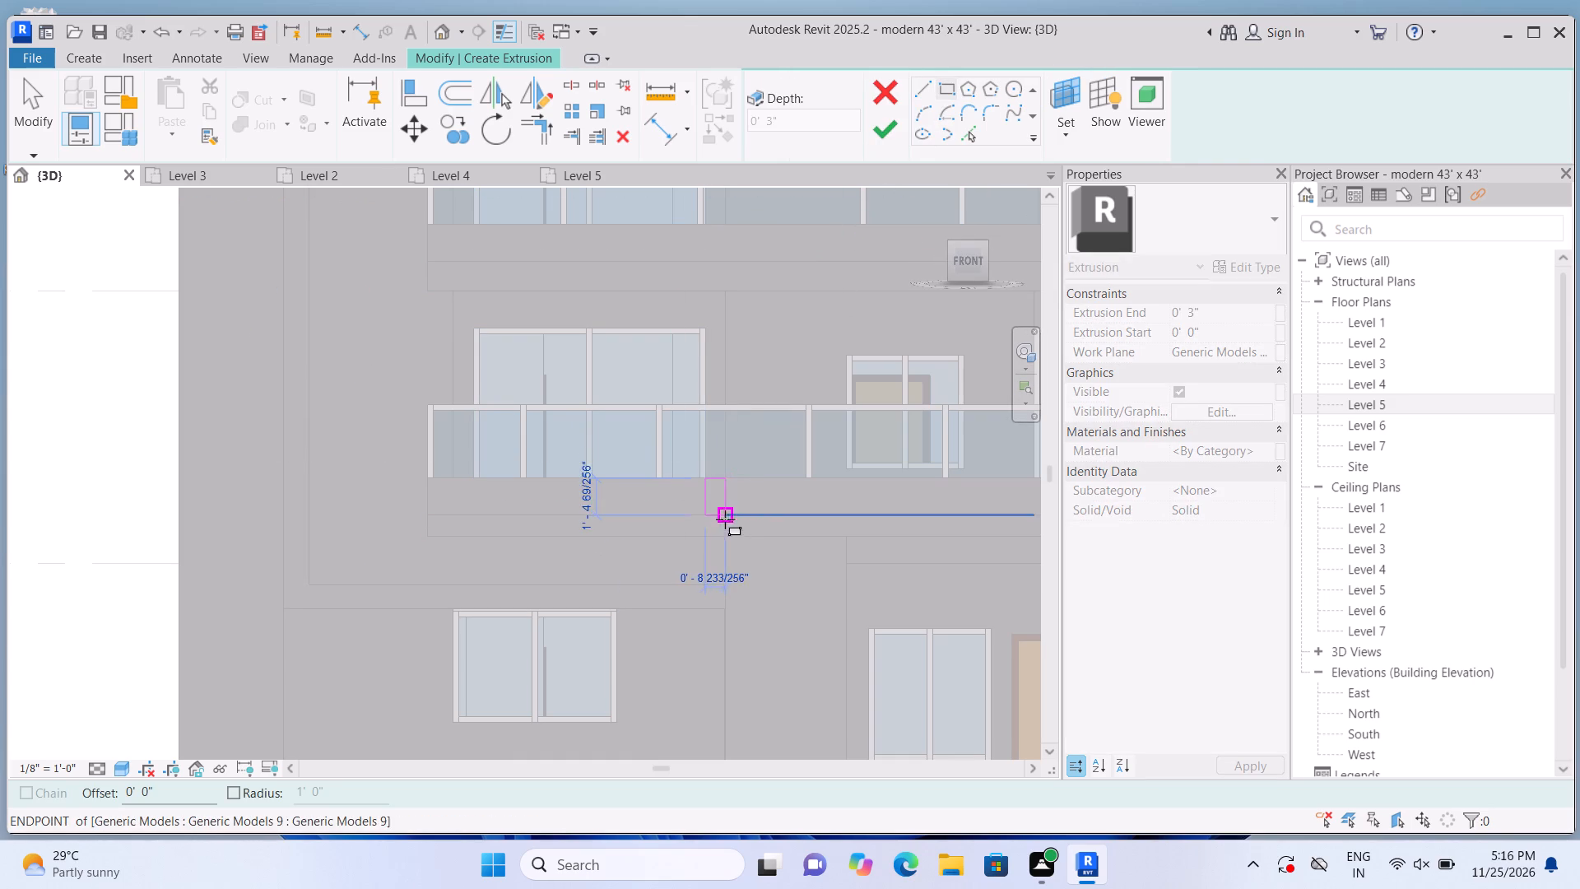
double_click(725, 522)
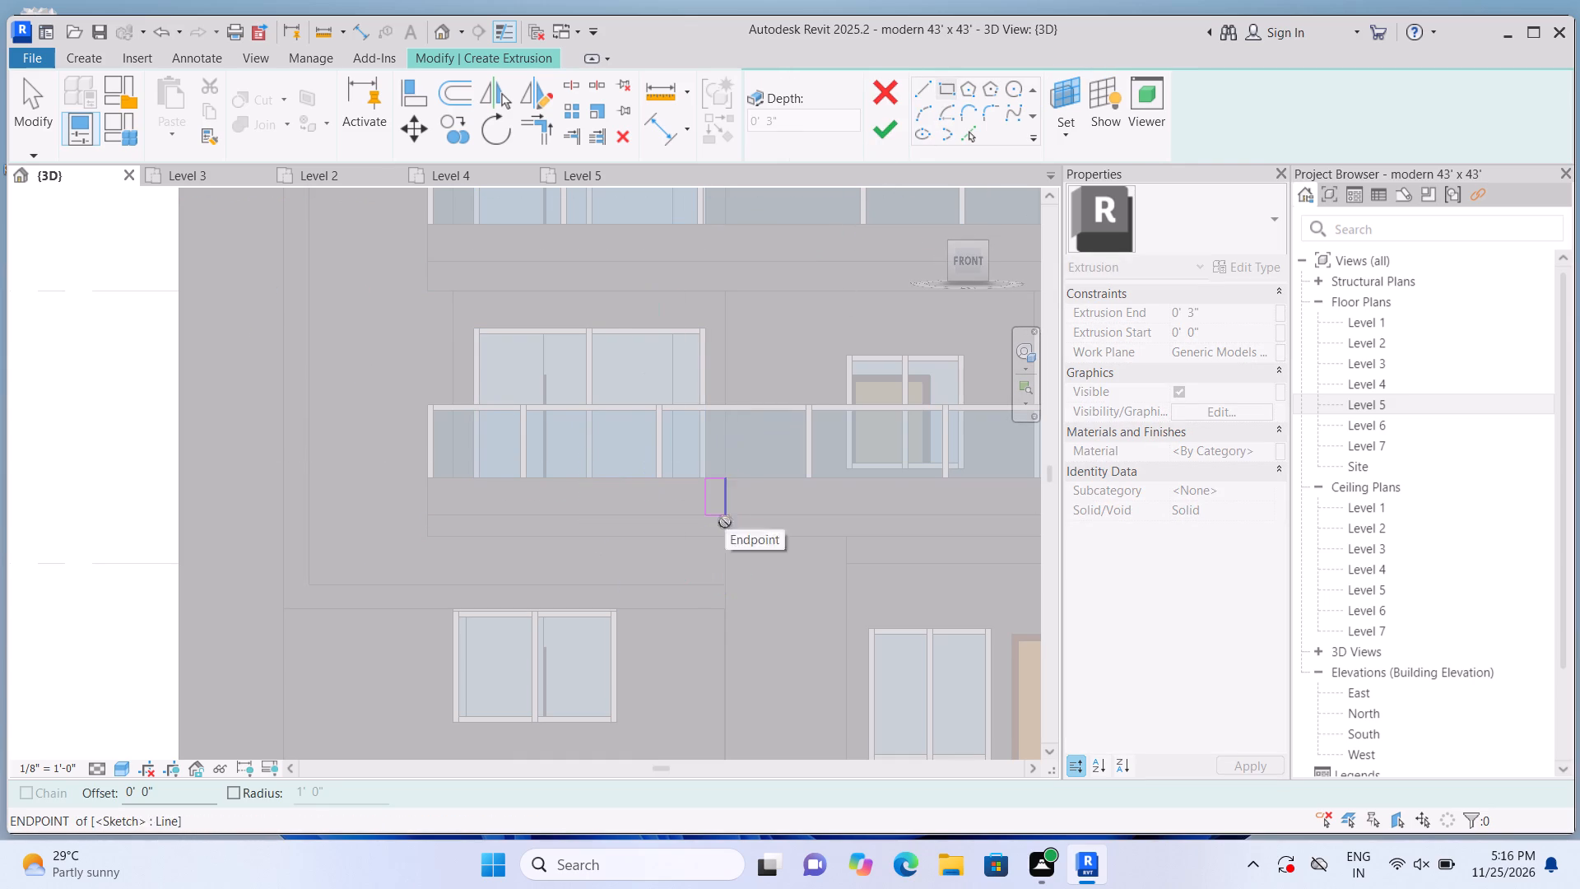
click(880, 125)
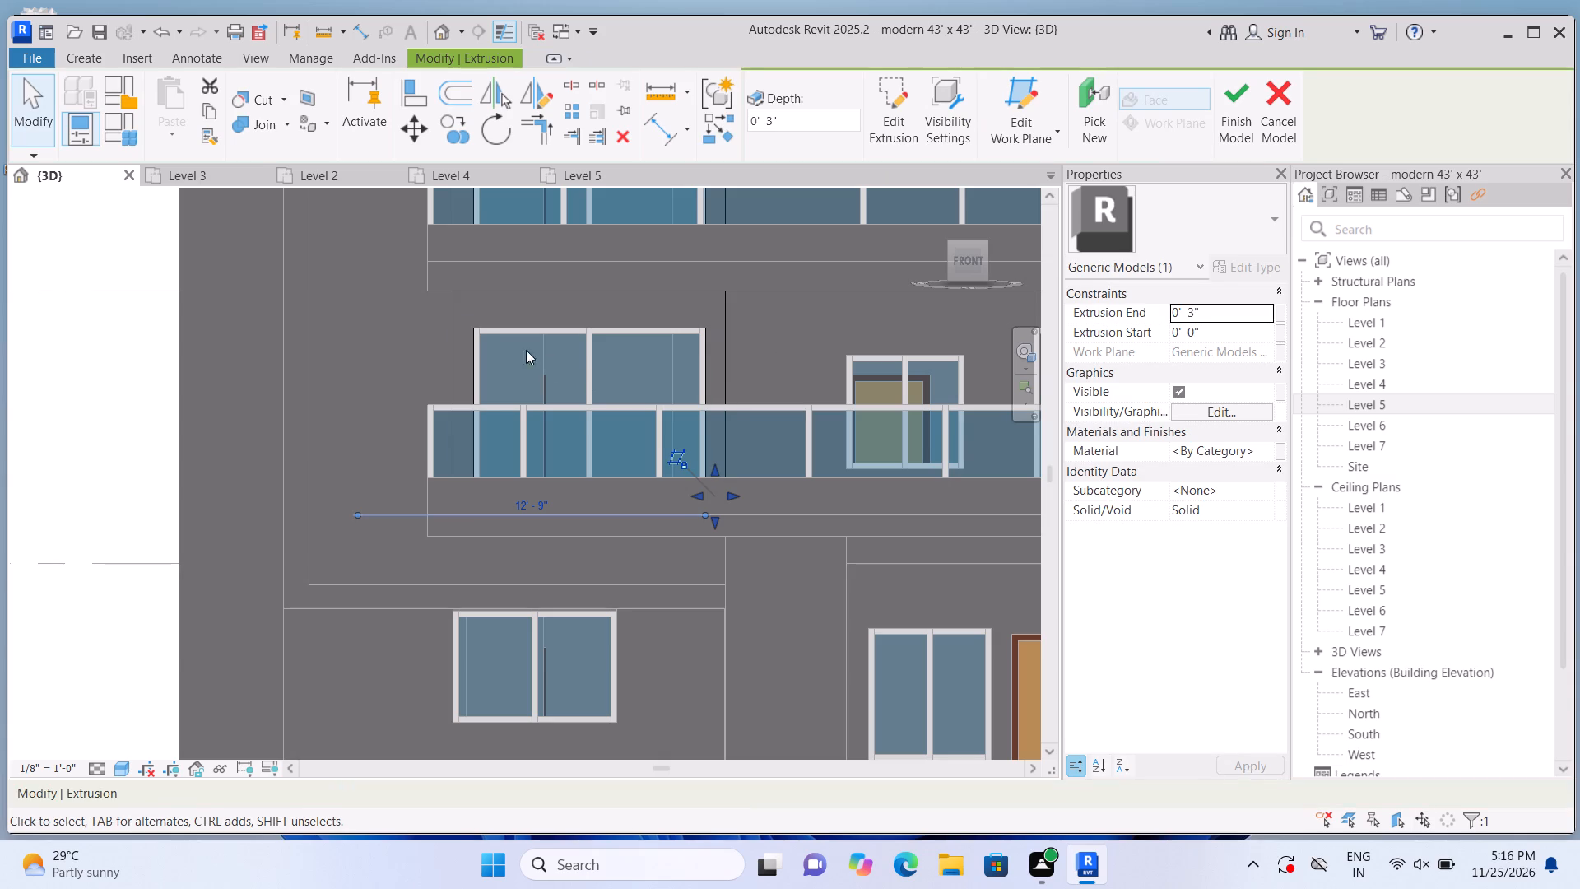
Join the lower-right corner piece to the rest of the Level 2 left-bay window surround.
click(286, 120)
click(284, 140)
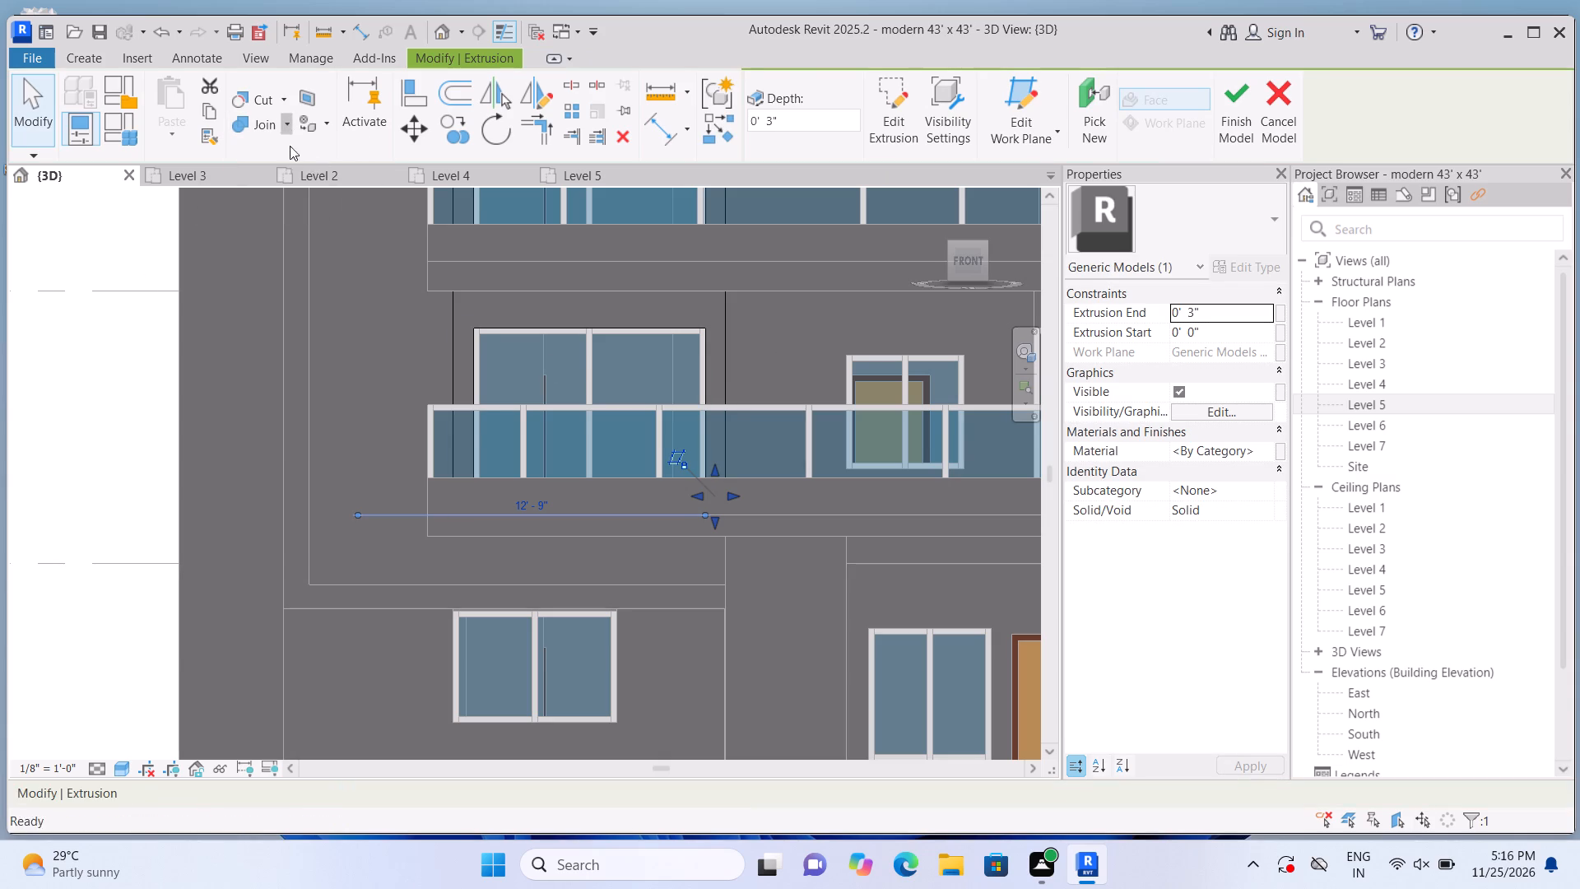
click(722, 477)
click(689, 492)
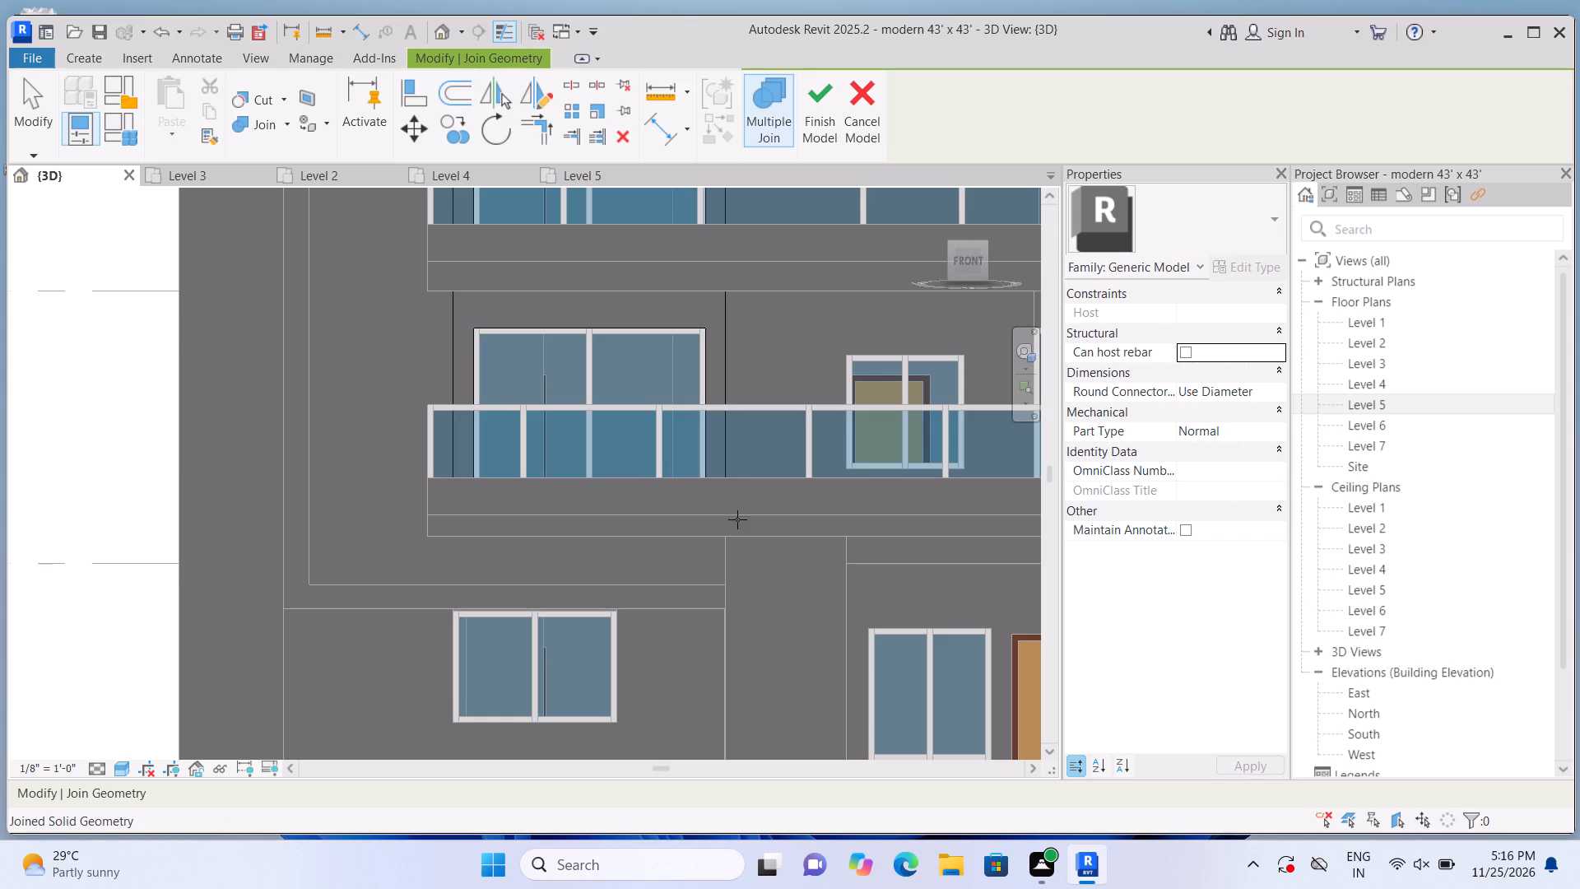
scroll(723, 510, up, 2)
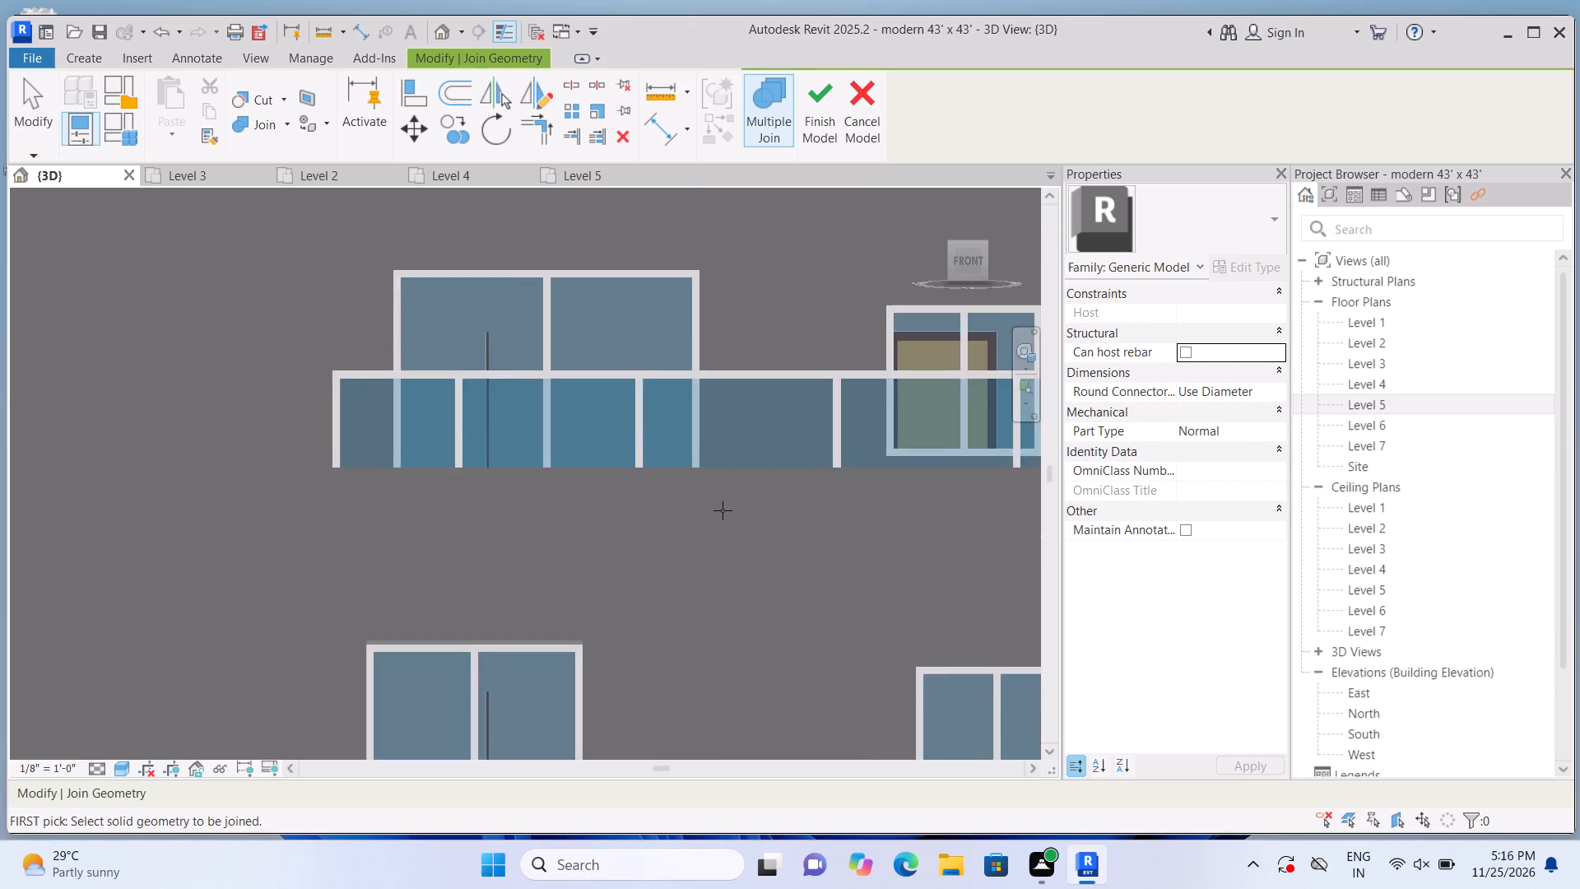
scroll(723, 510, up, 2)
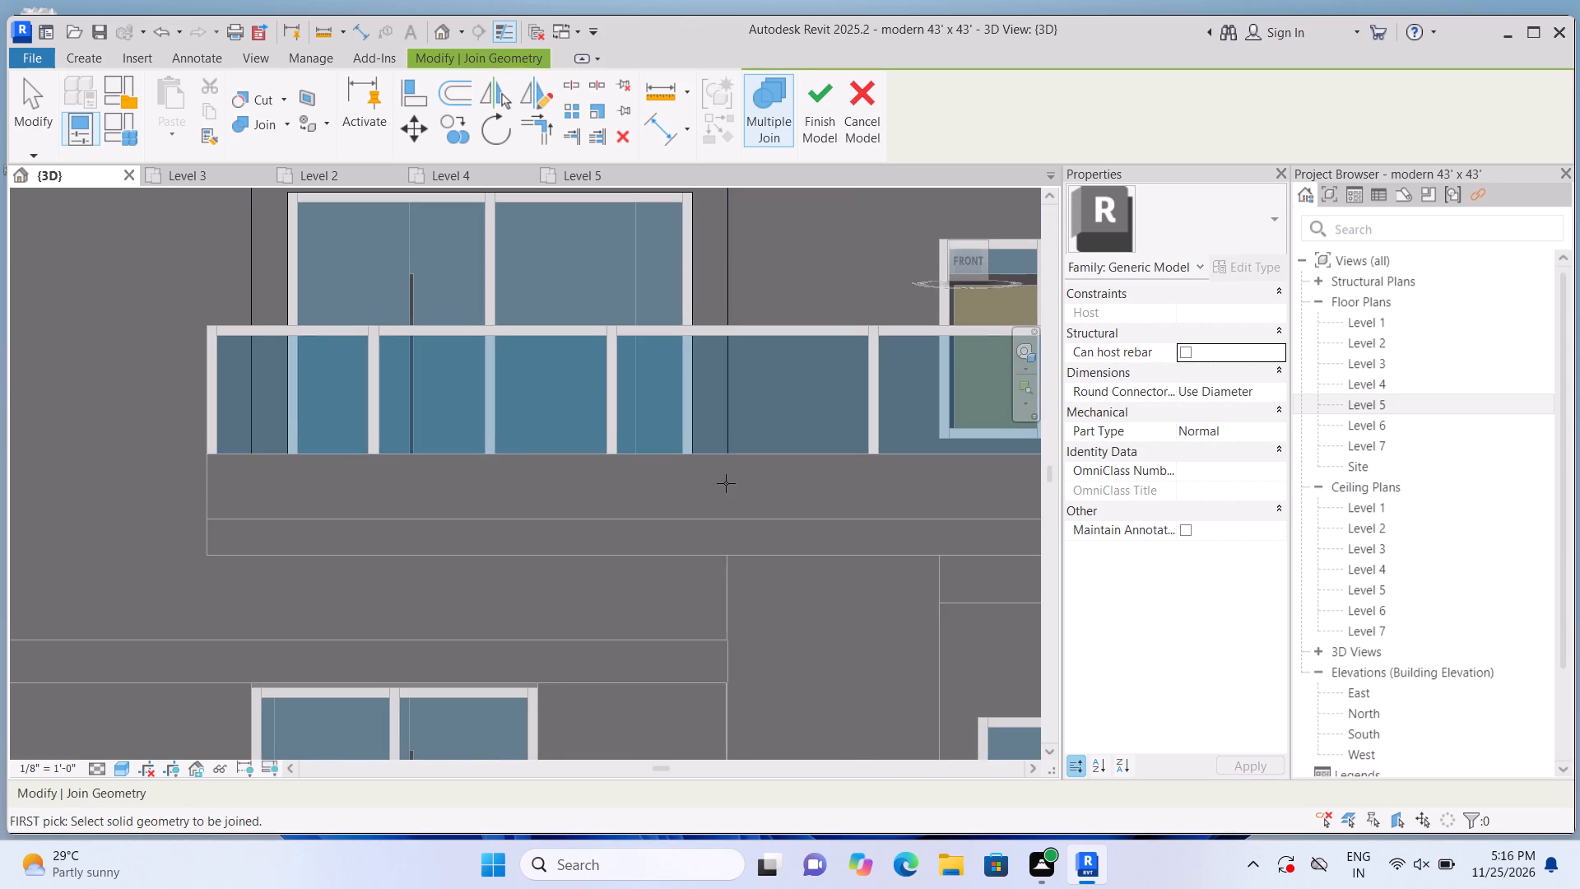
click(718, 454)
click(715, 425)
scroll(726, 497, down, 2)
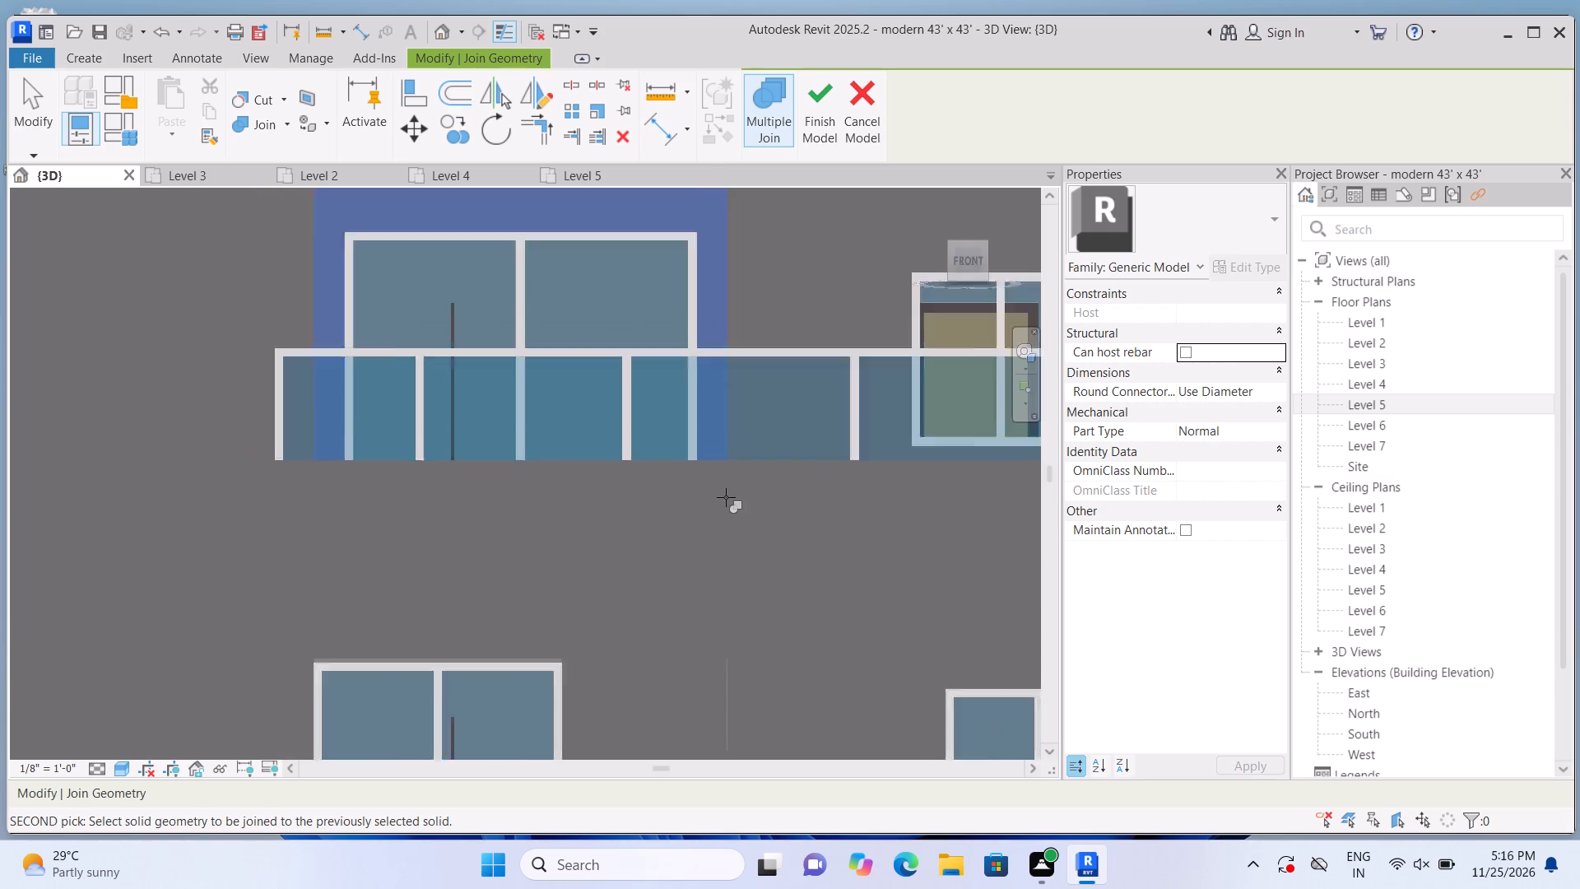
key(Escape)
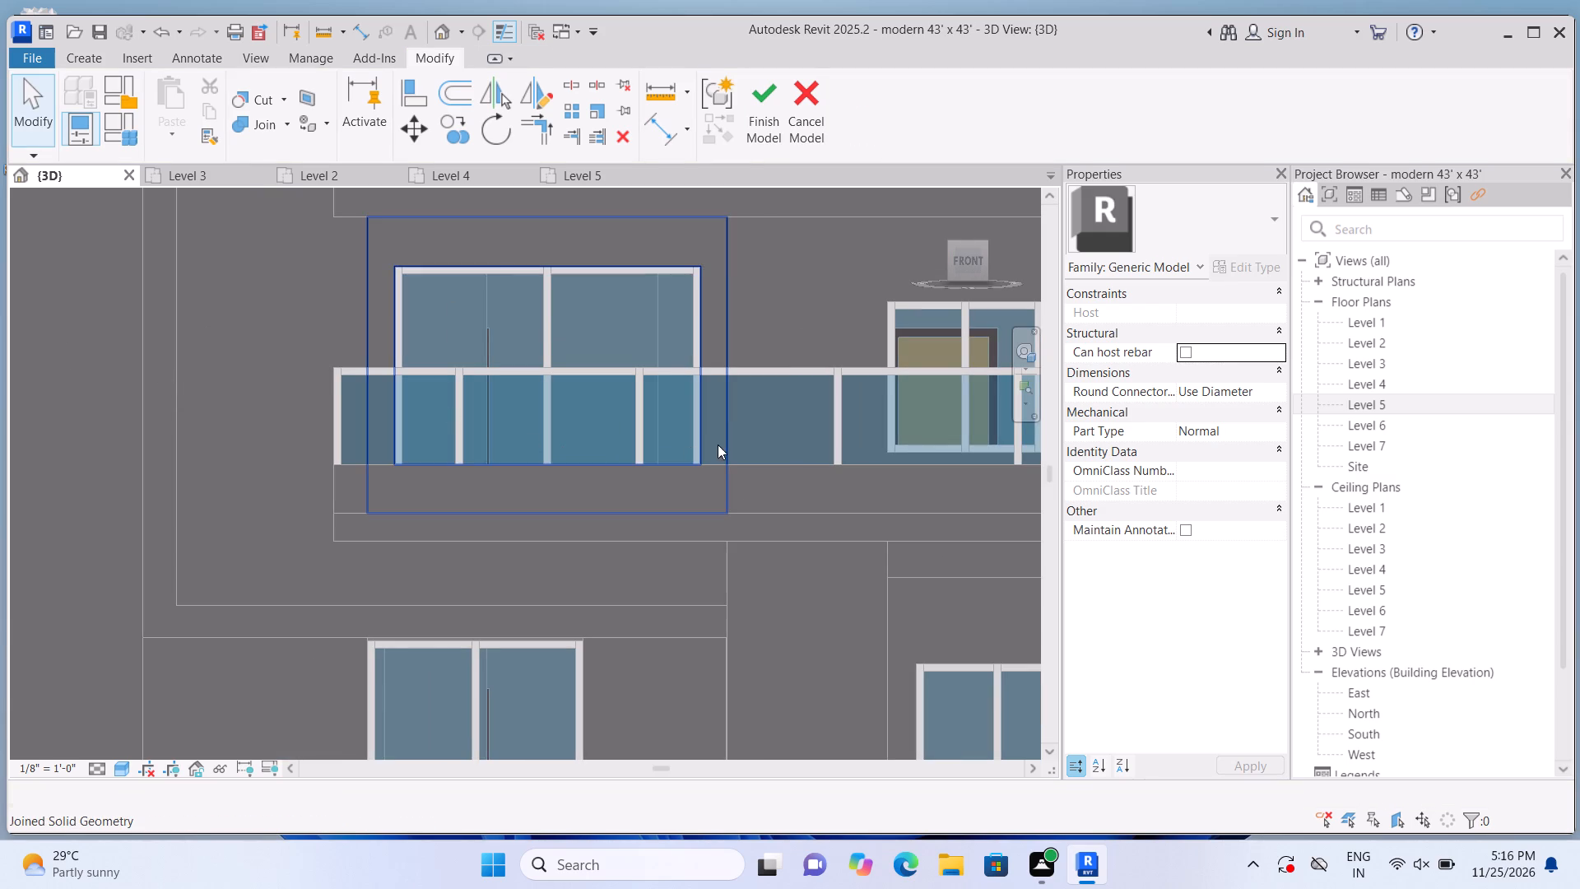
On the left bay's face above the Level 3 window, extrude a 3" panel about 9'-3" wide and 4'-5" high up to the roof edge.
scroll(718, 436, down, 6)
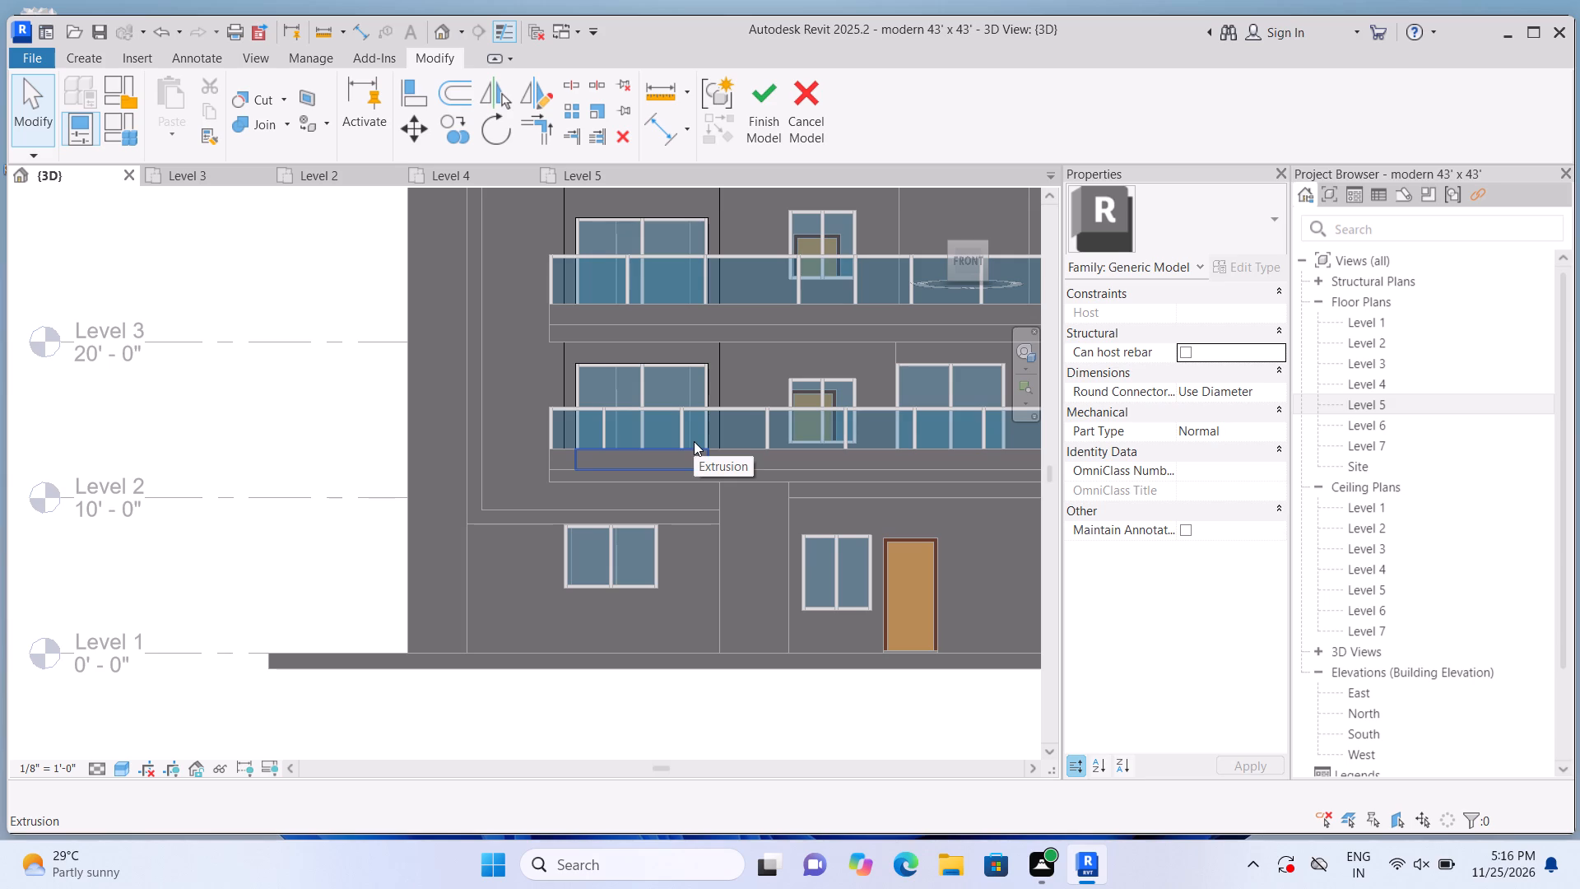
scroll(538, 593, down, 5)
scroll(568, 415, up, 3)
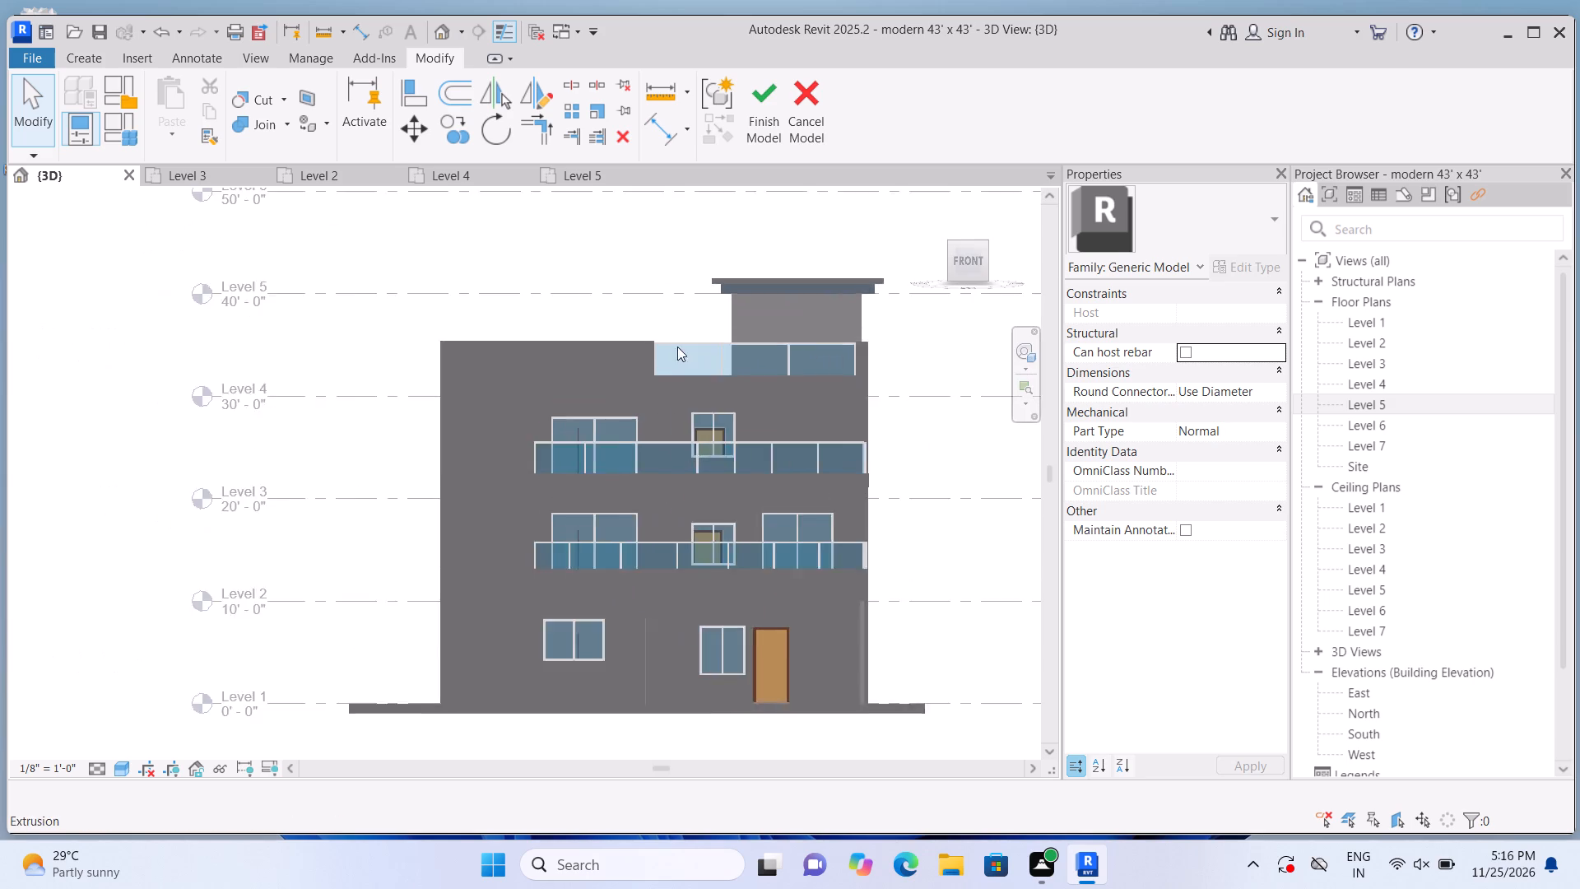
scroll(677, 347, up, 7)
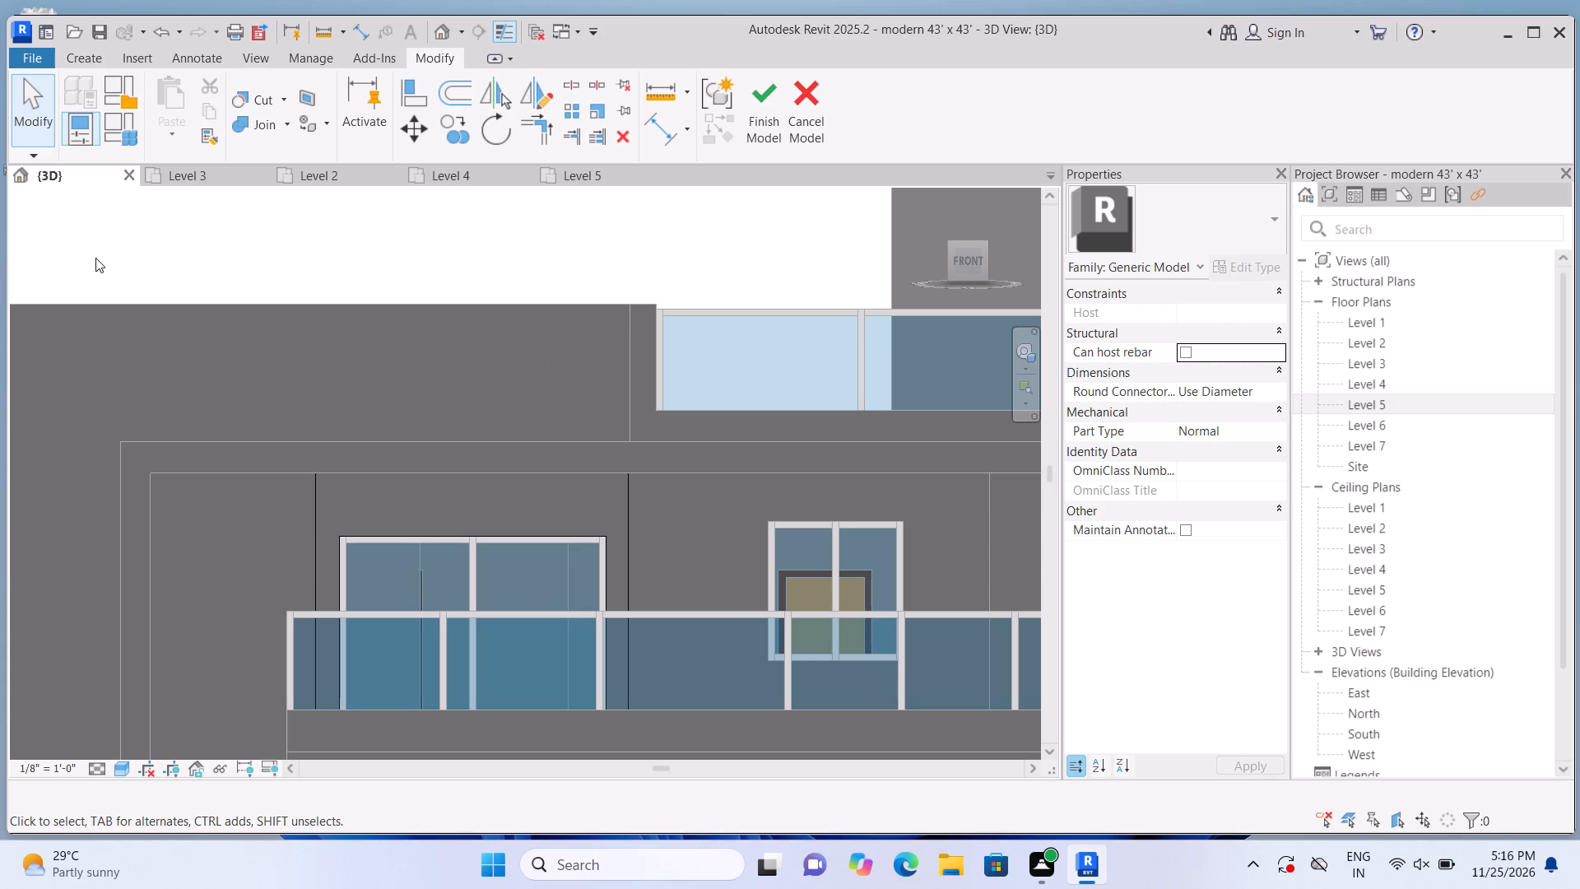
click(84, 60)
click(174, 109)
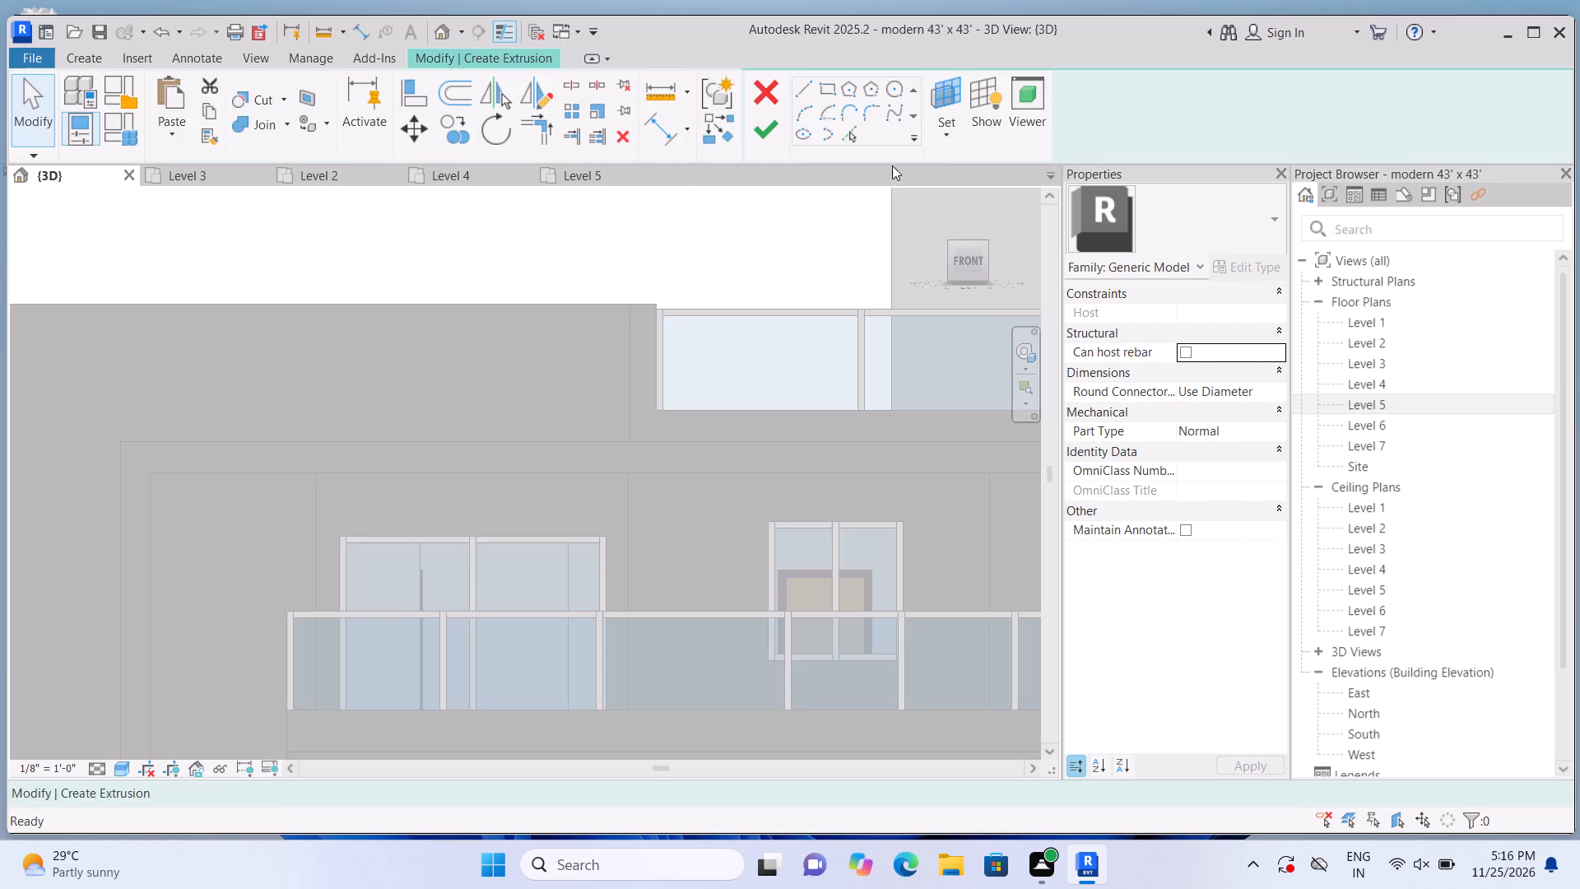
click(1068, 137)
click(1093, 200)
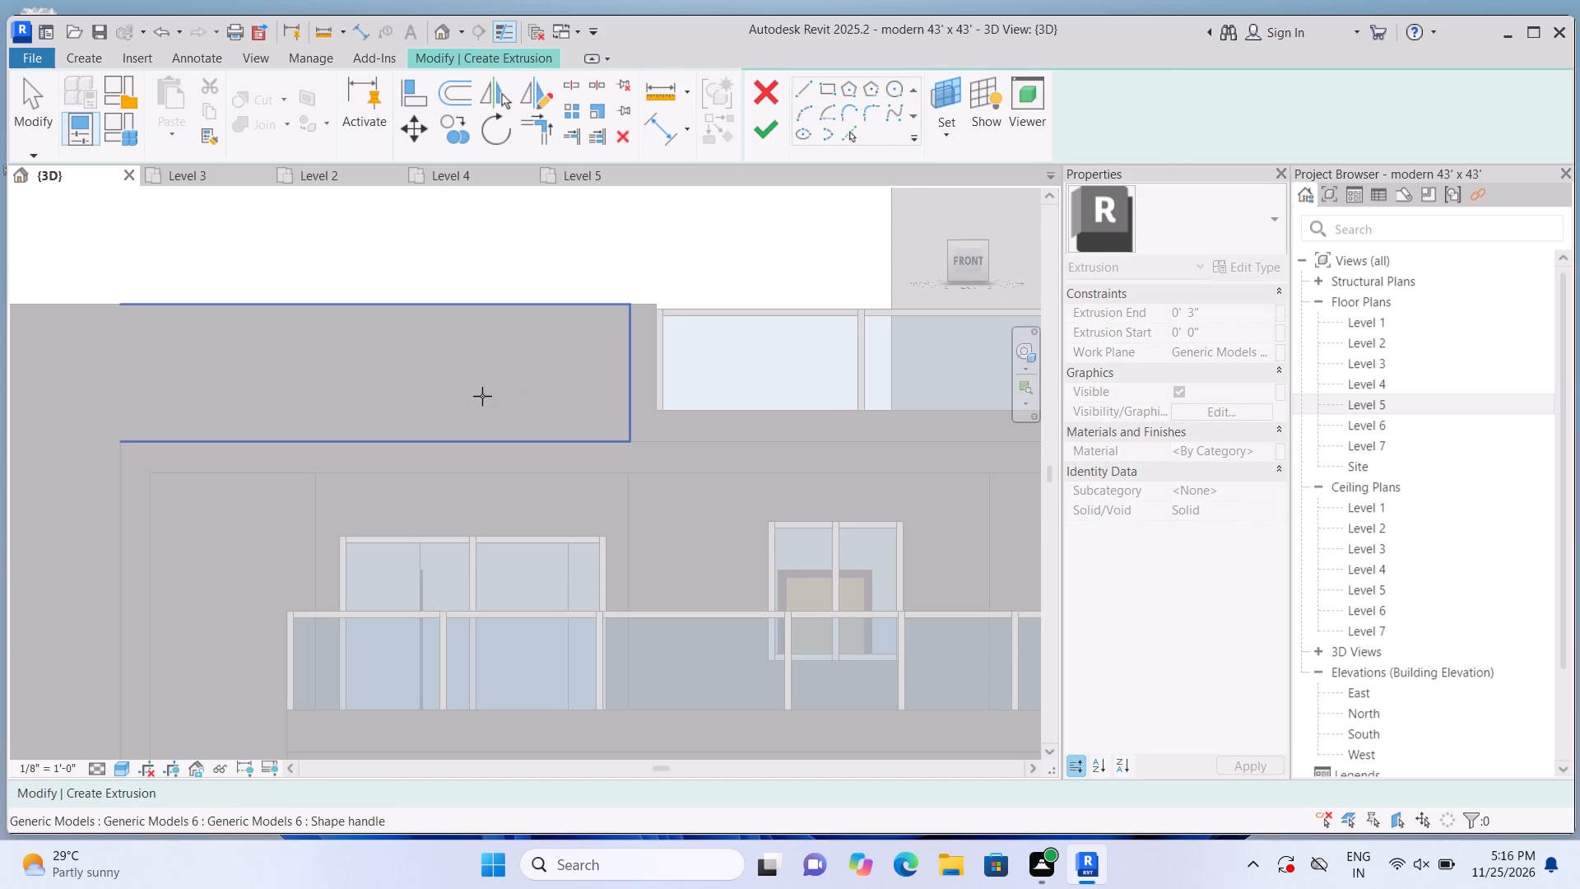
click(481, 396)
click(945, 87)
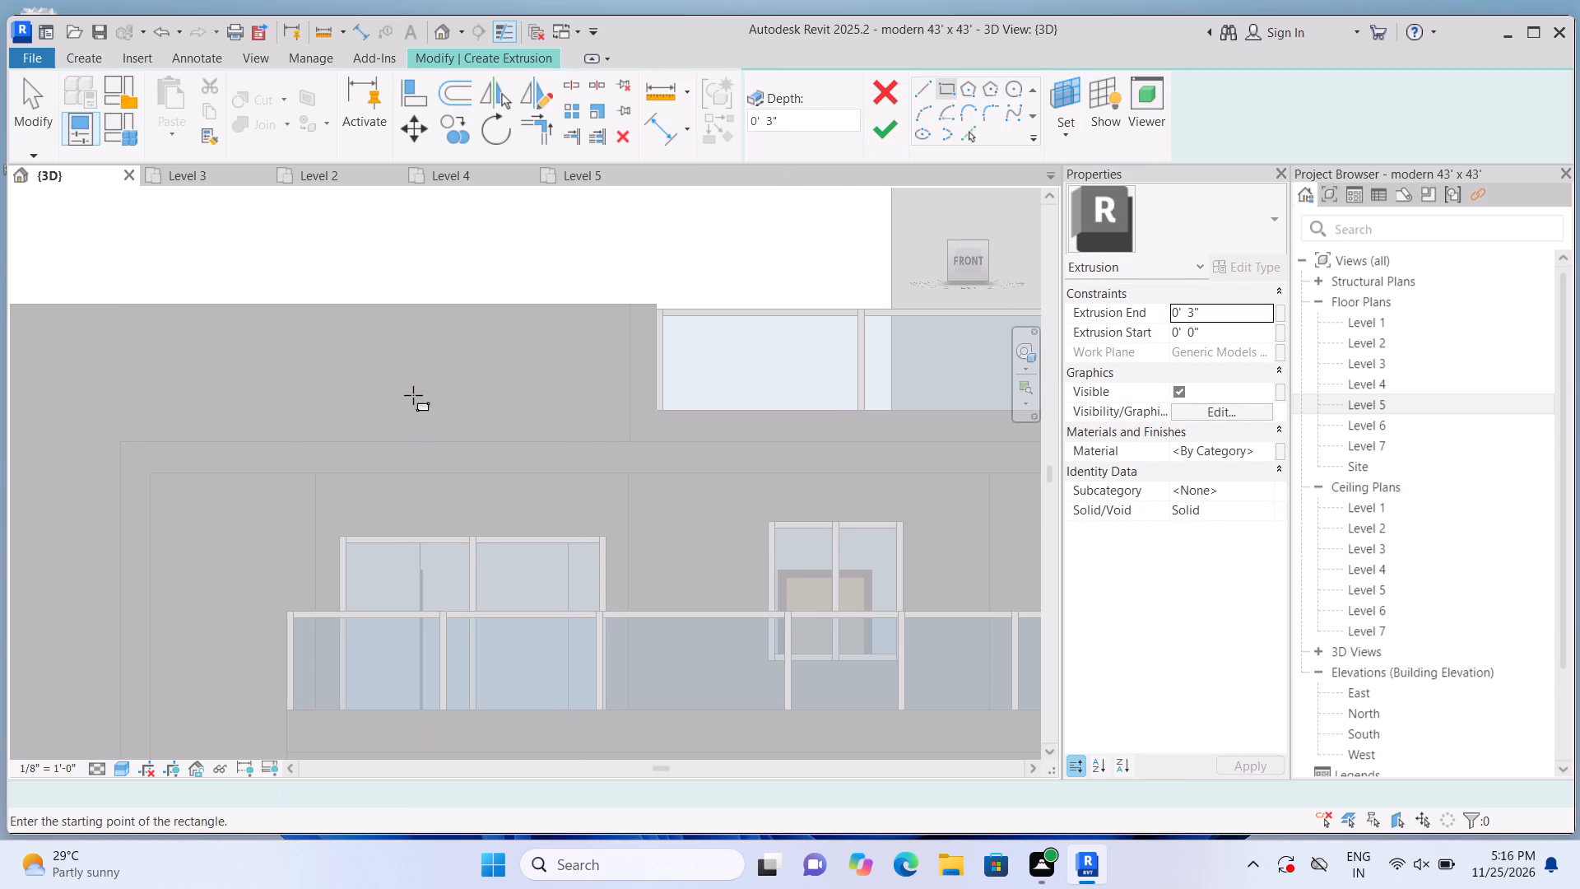
click(317, 434)
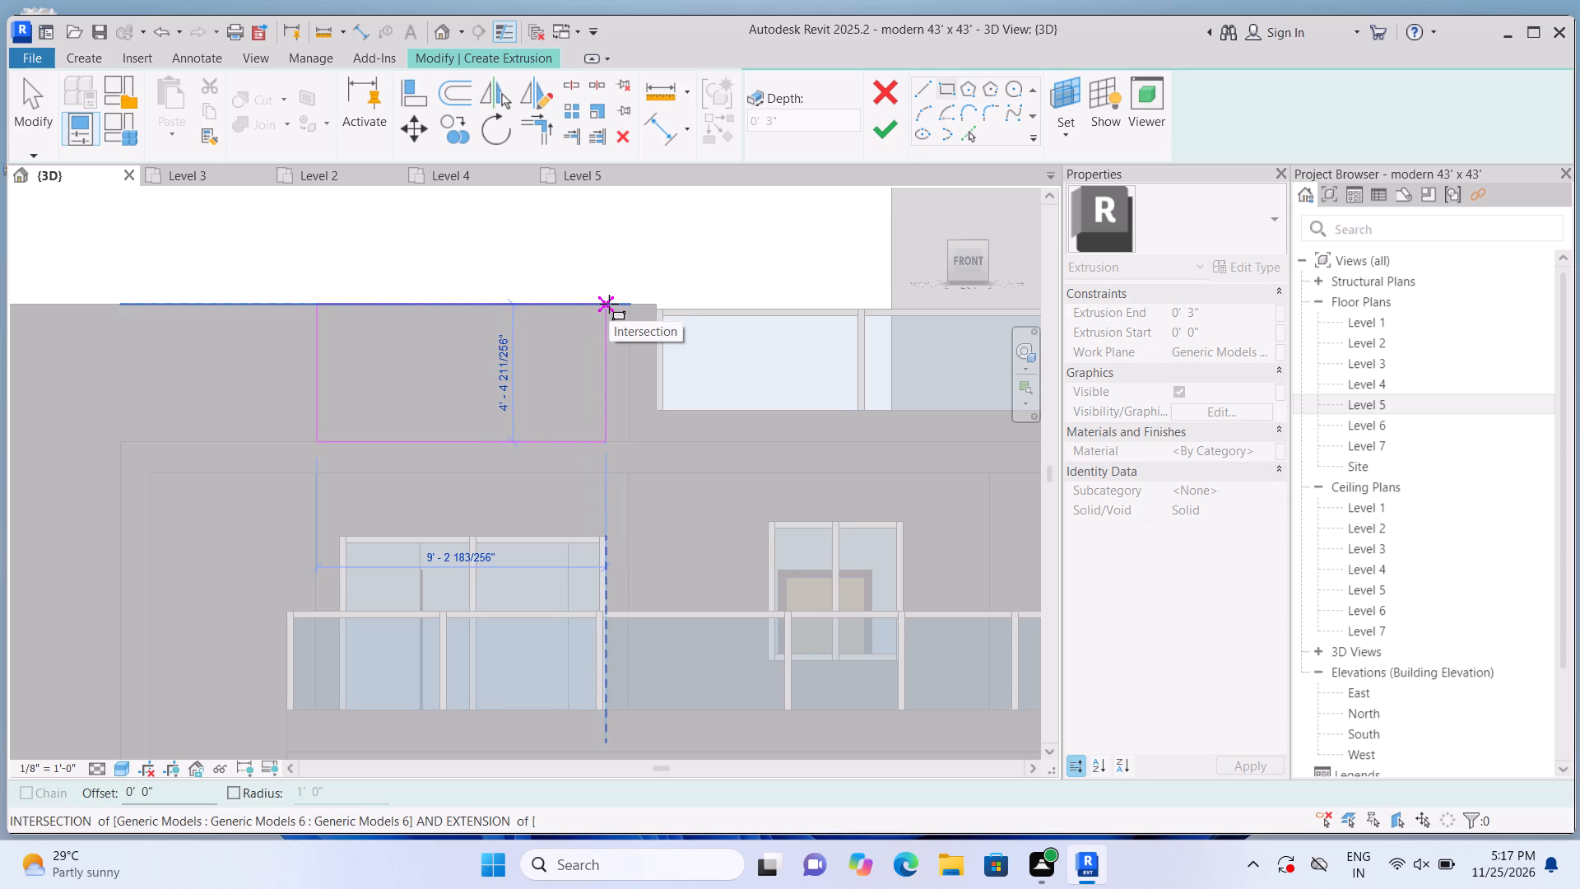
scroll(609, 304, up, 2)
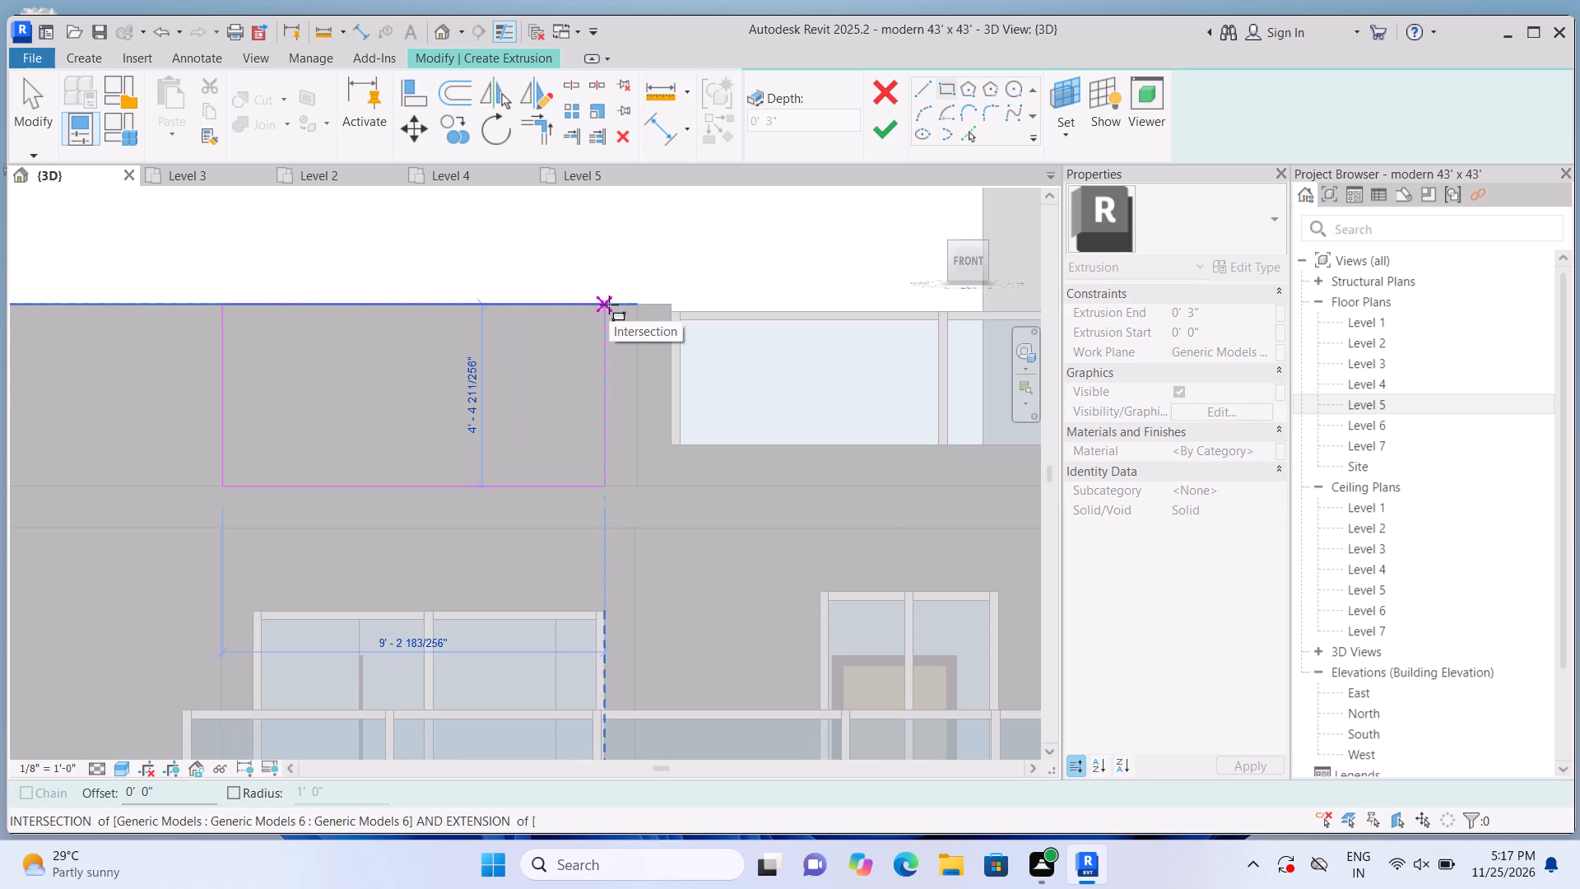
click(609, 305)
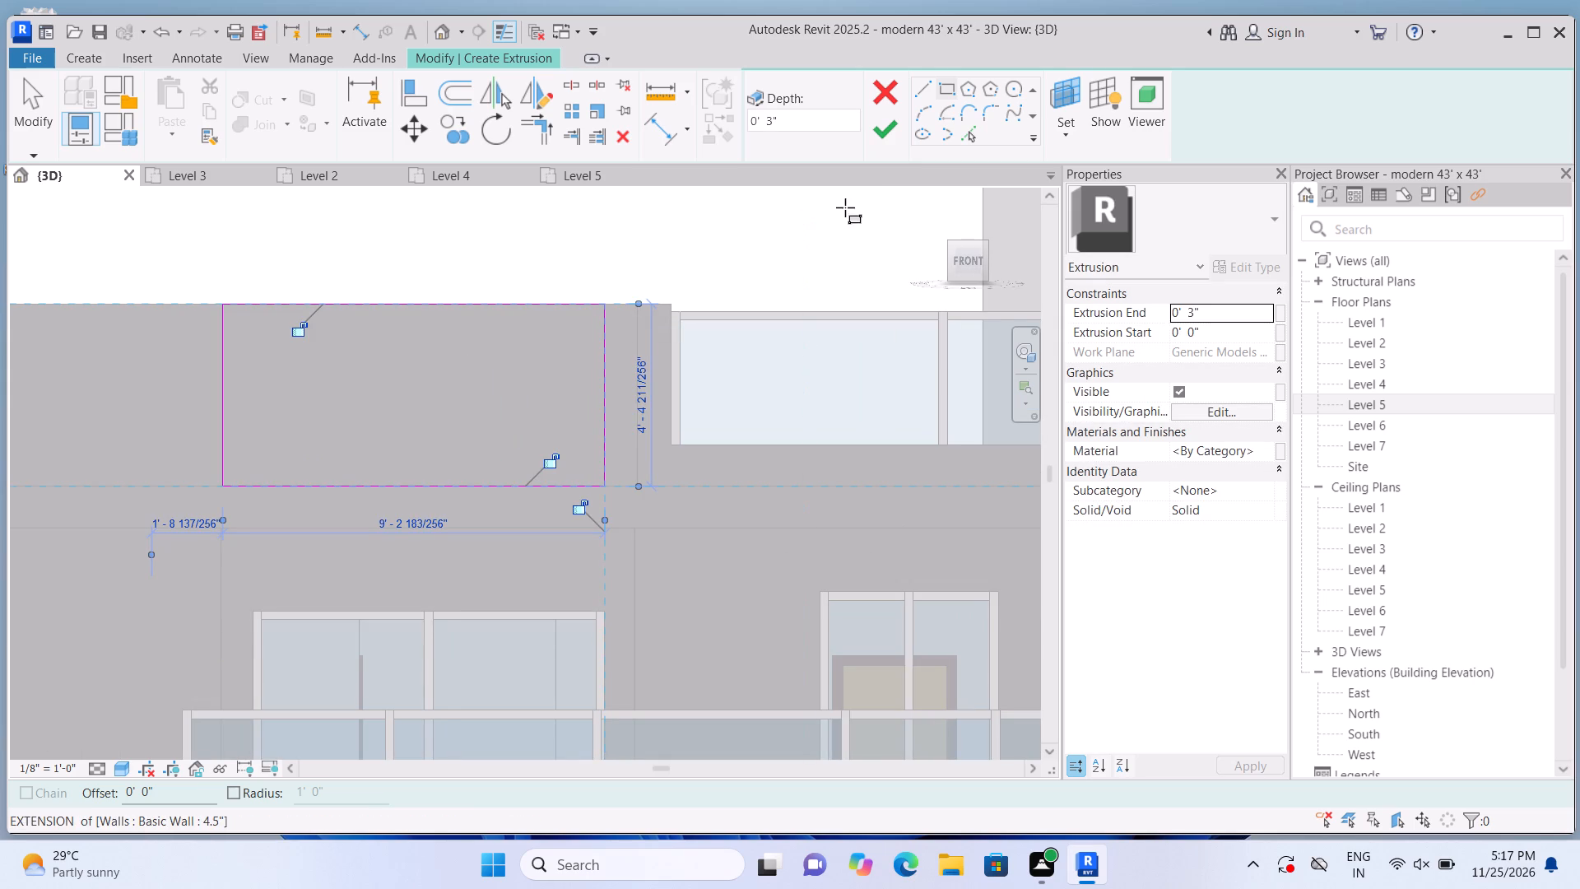
click(881, 138)
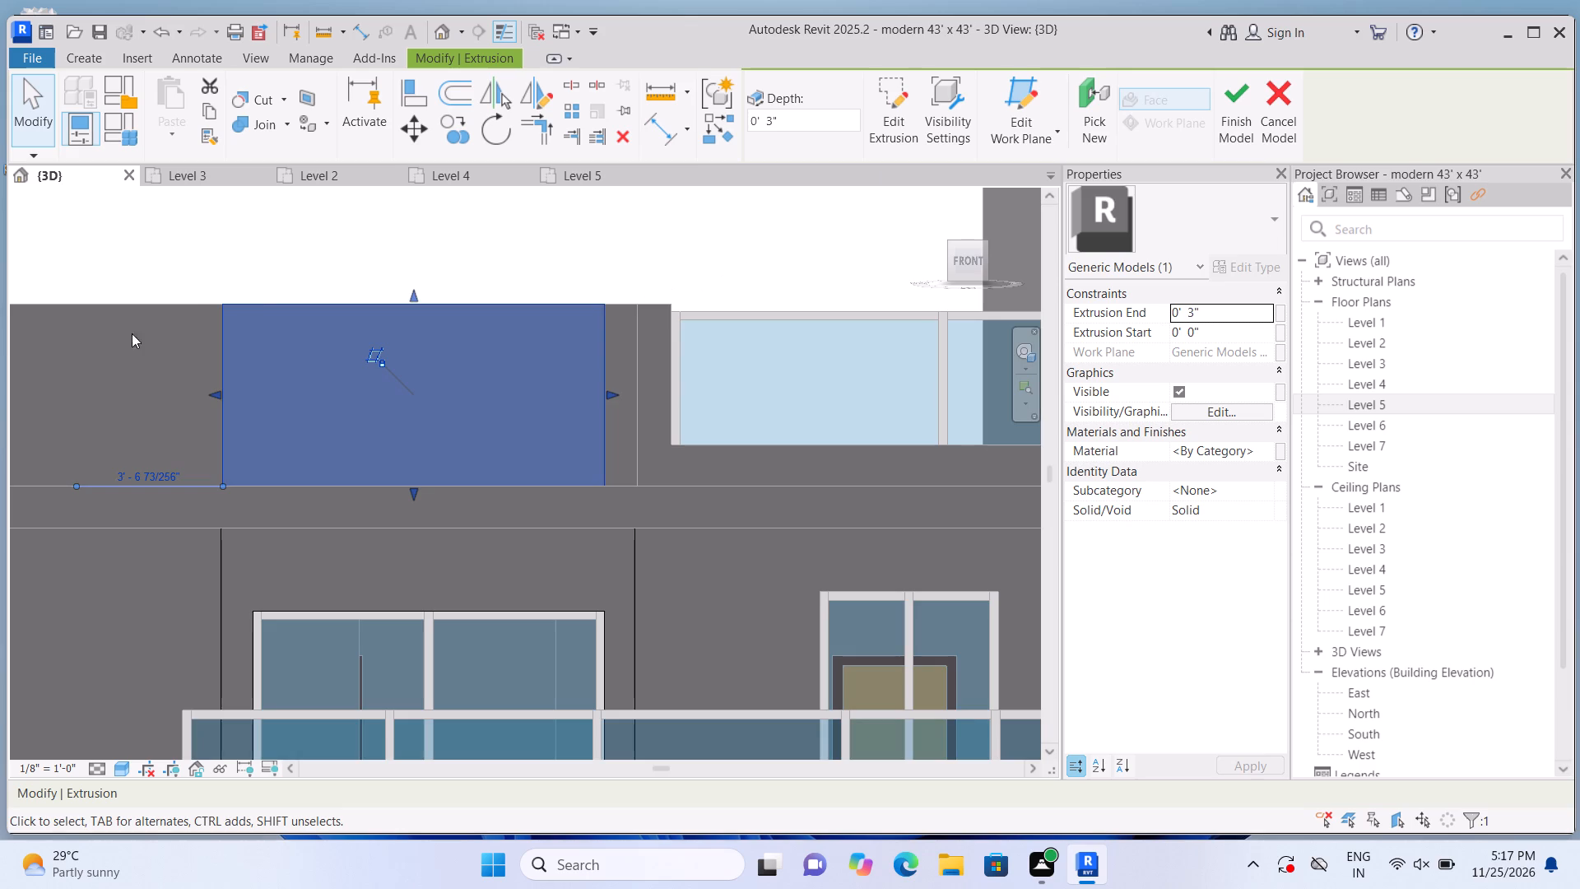
Adjust the upper panel's left edge to line up with the left edge of the Level 3 window surround below.
scroll(170, 398, up, 5)
click(234, 378)
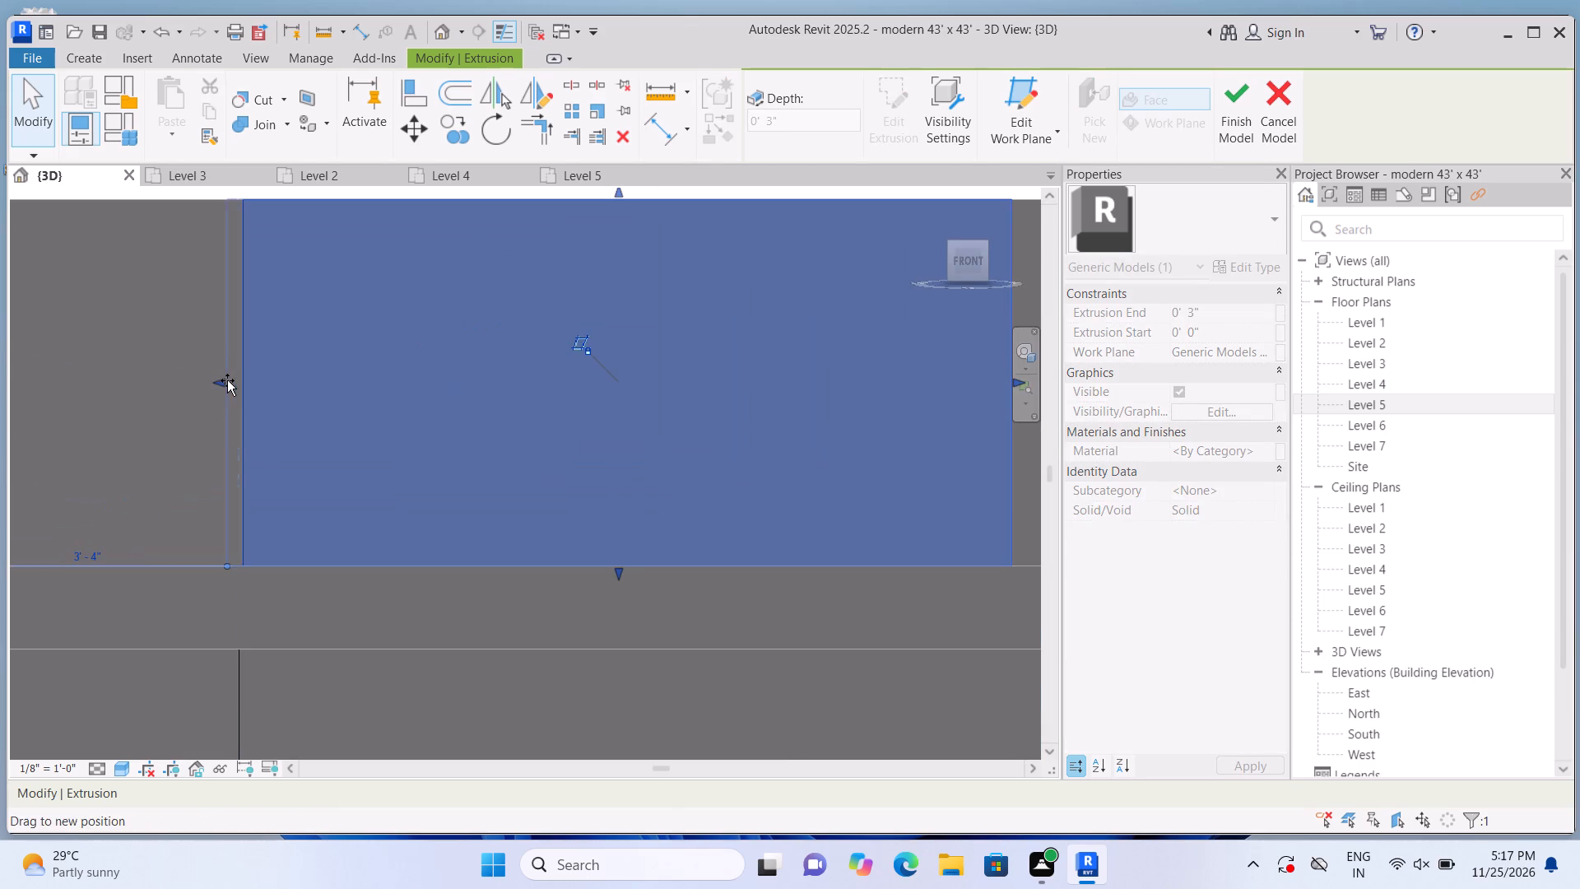
scroll(244, 379, down, 6)
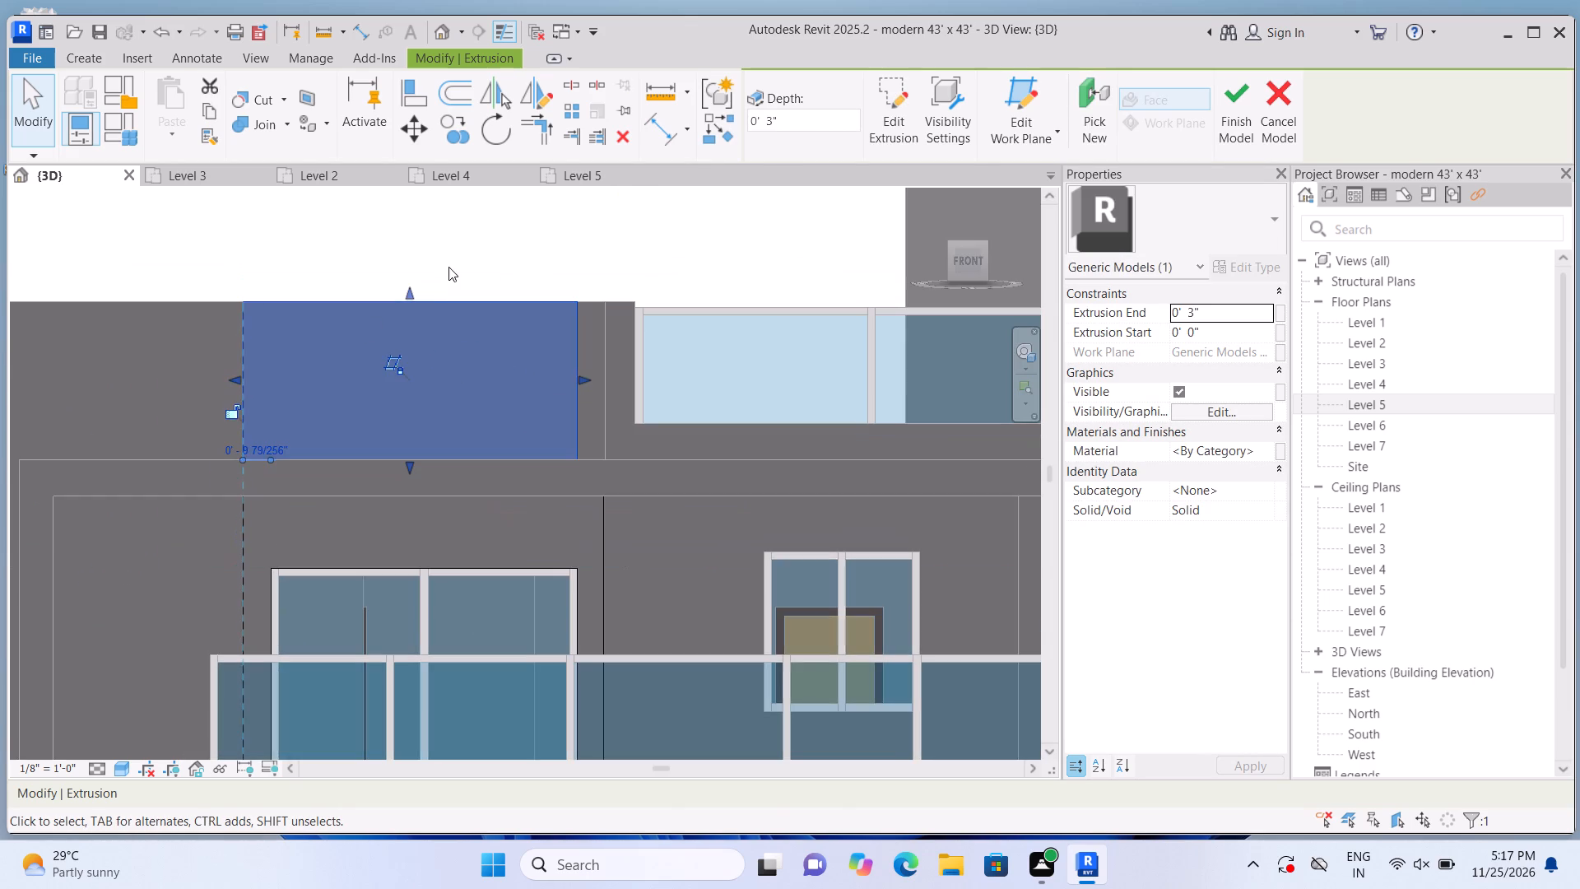
drag(451, 266, 460, 260)
scroll(489, 248, down, 4)
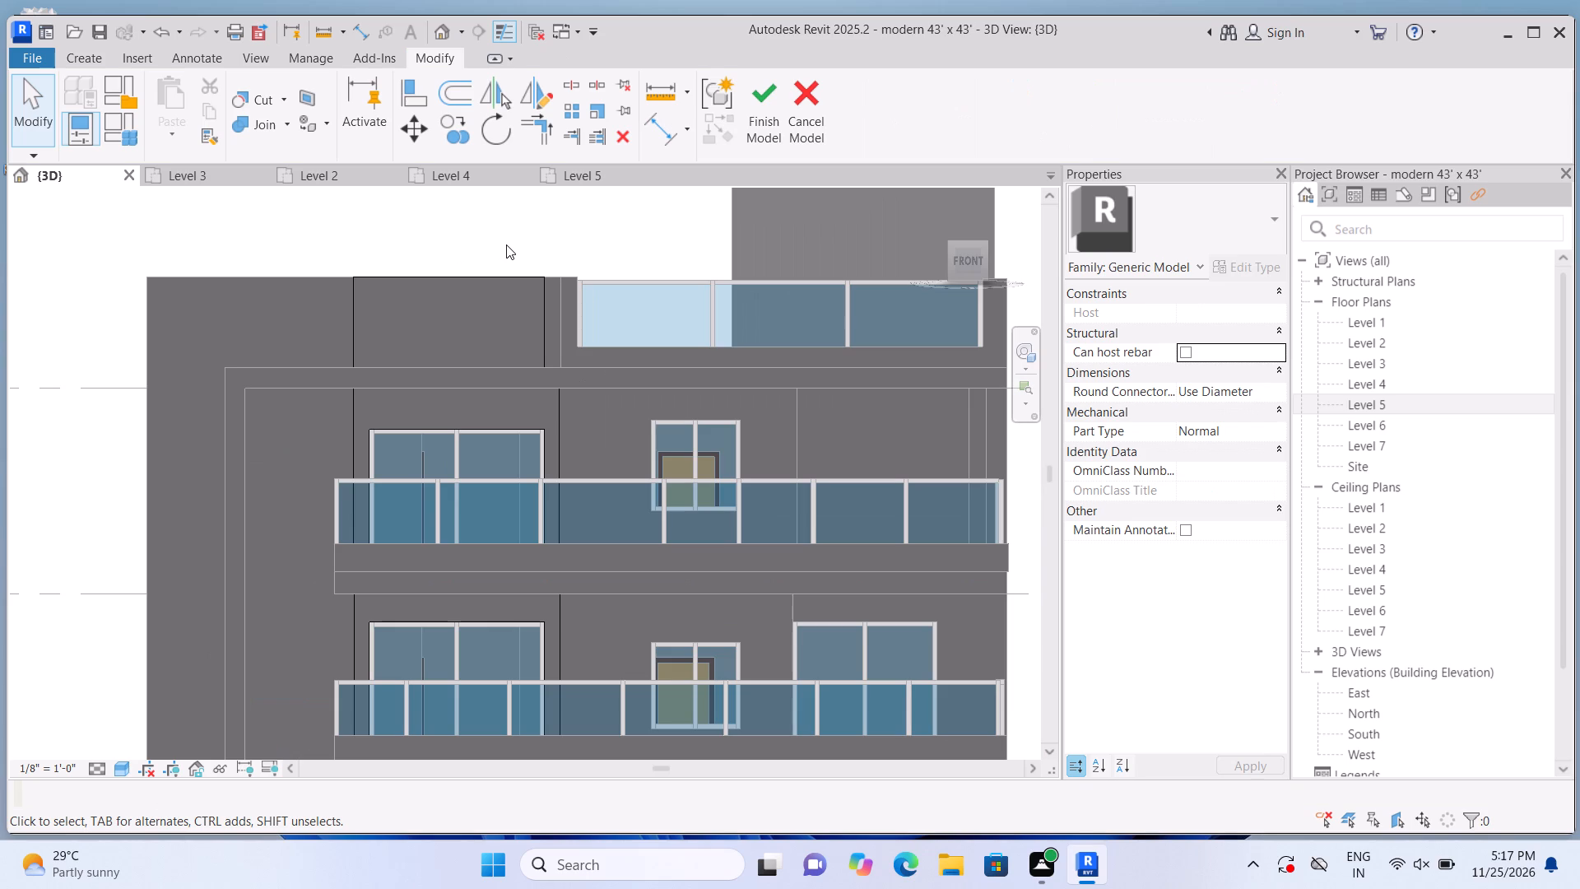
middle_drag(484, 261, 383, 263)
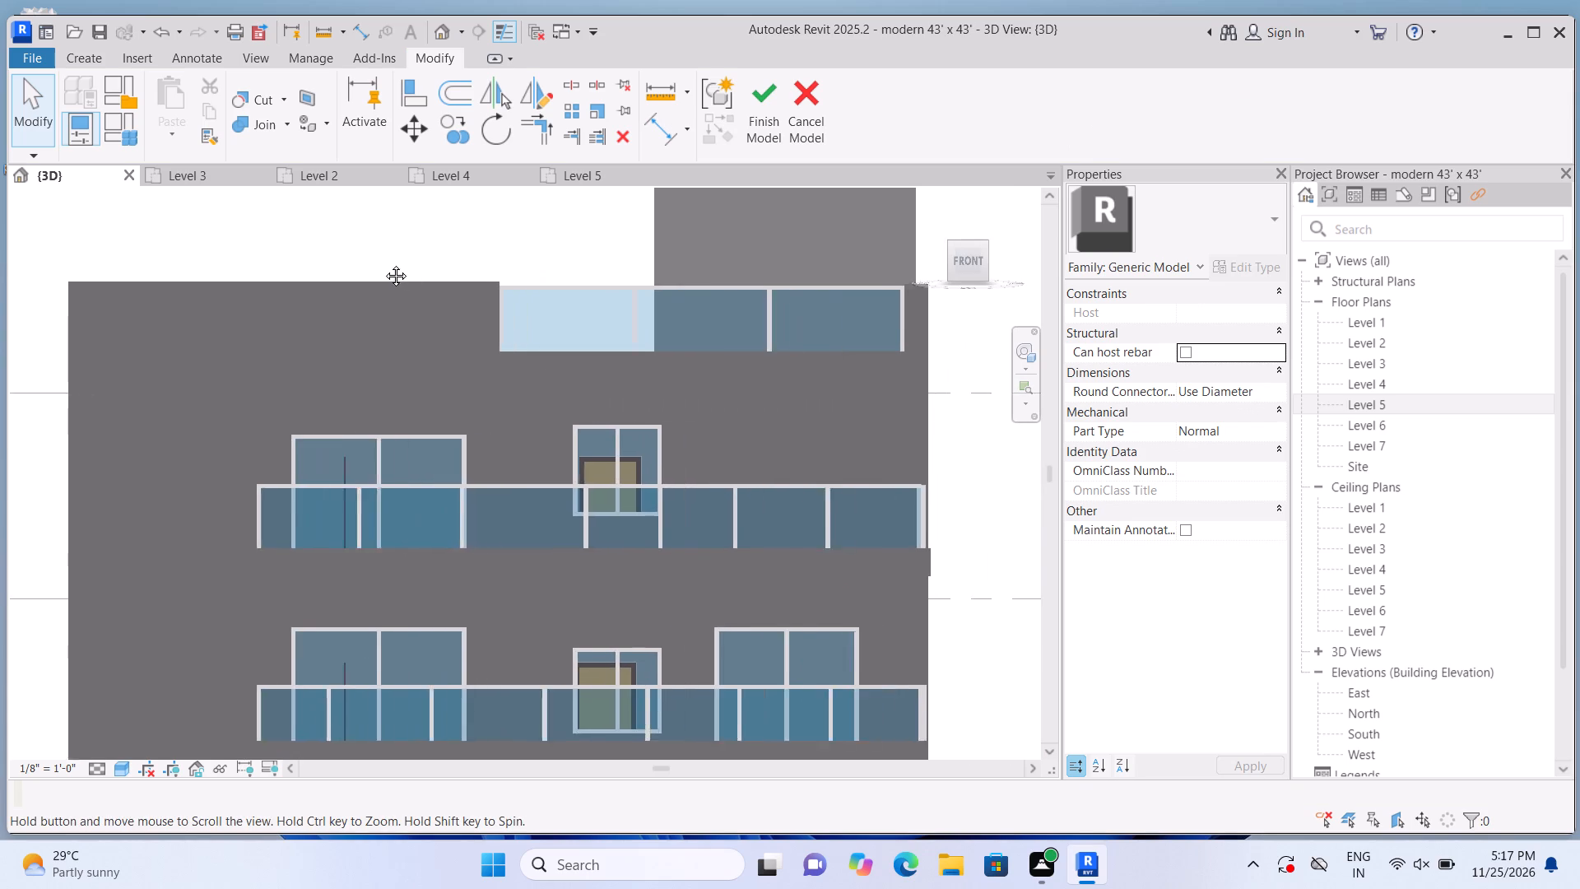
middle_drag(383, 263, 303, 224)
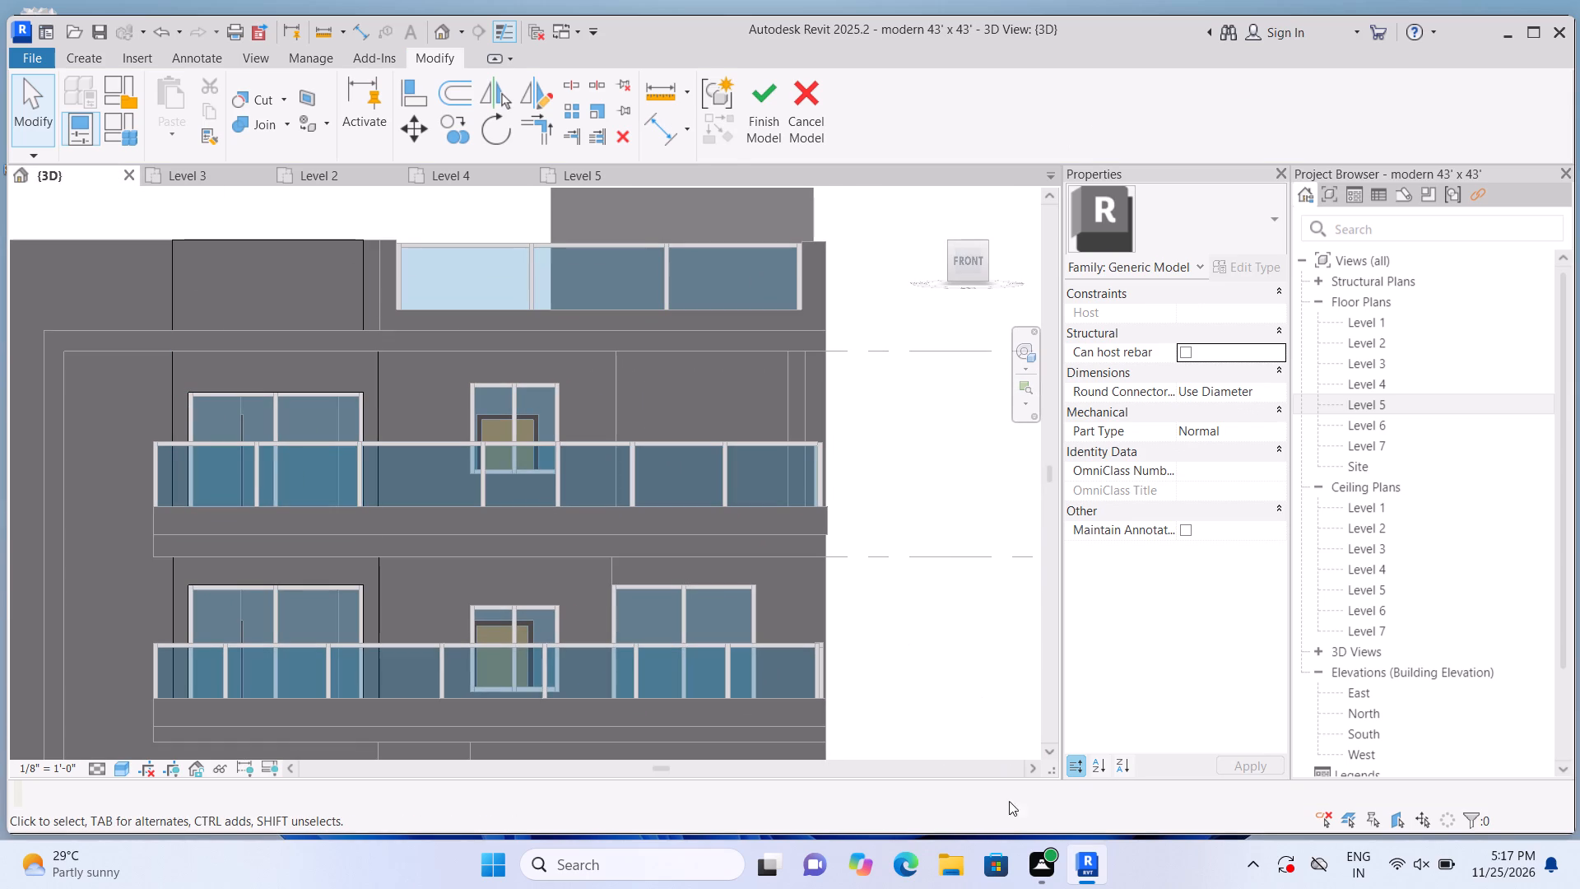
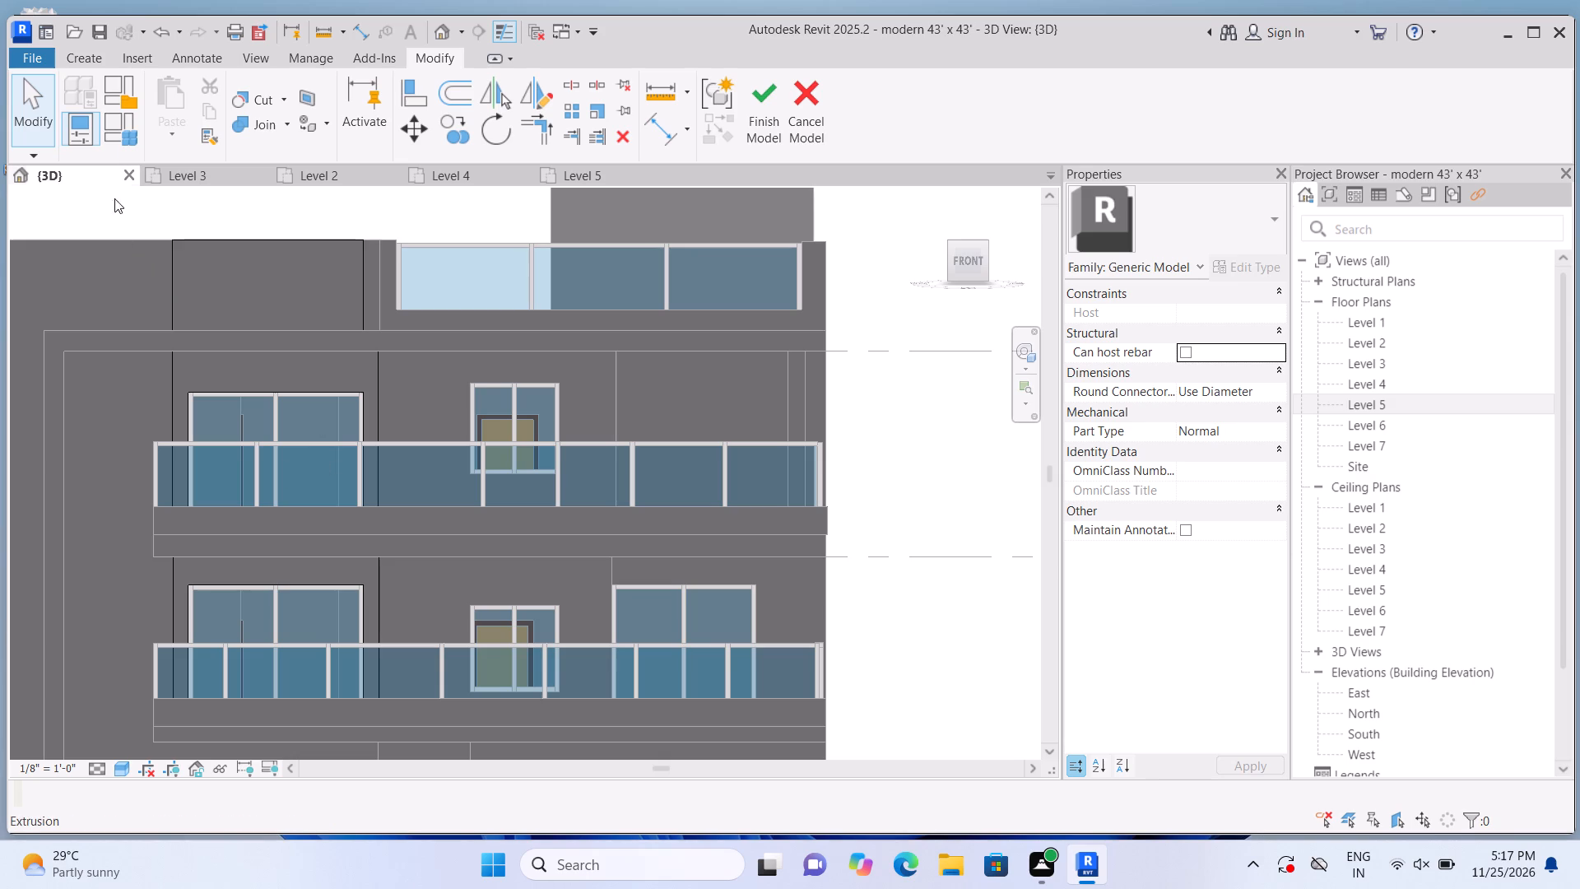
Begin a 3" rectangular cladding extrusion on the front wall face at the small middle window on Level 3.
double_click(83, 58)
click(161, 108)
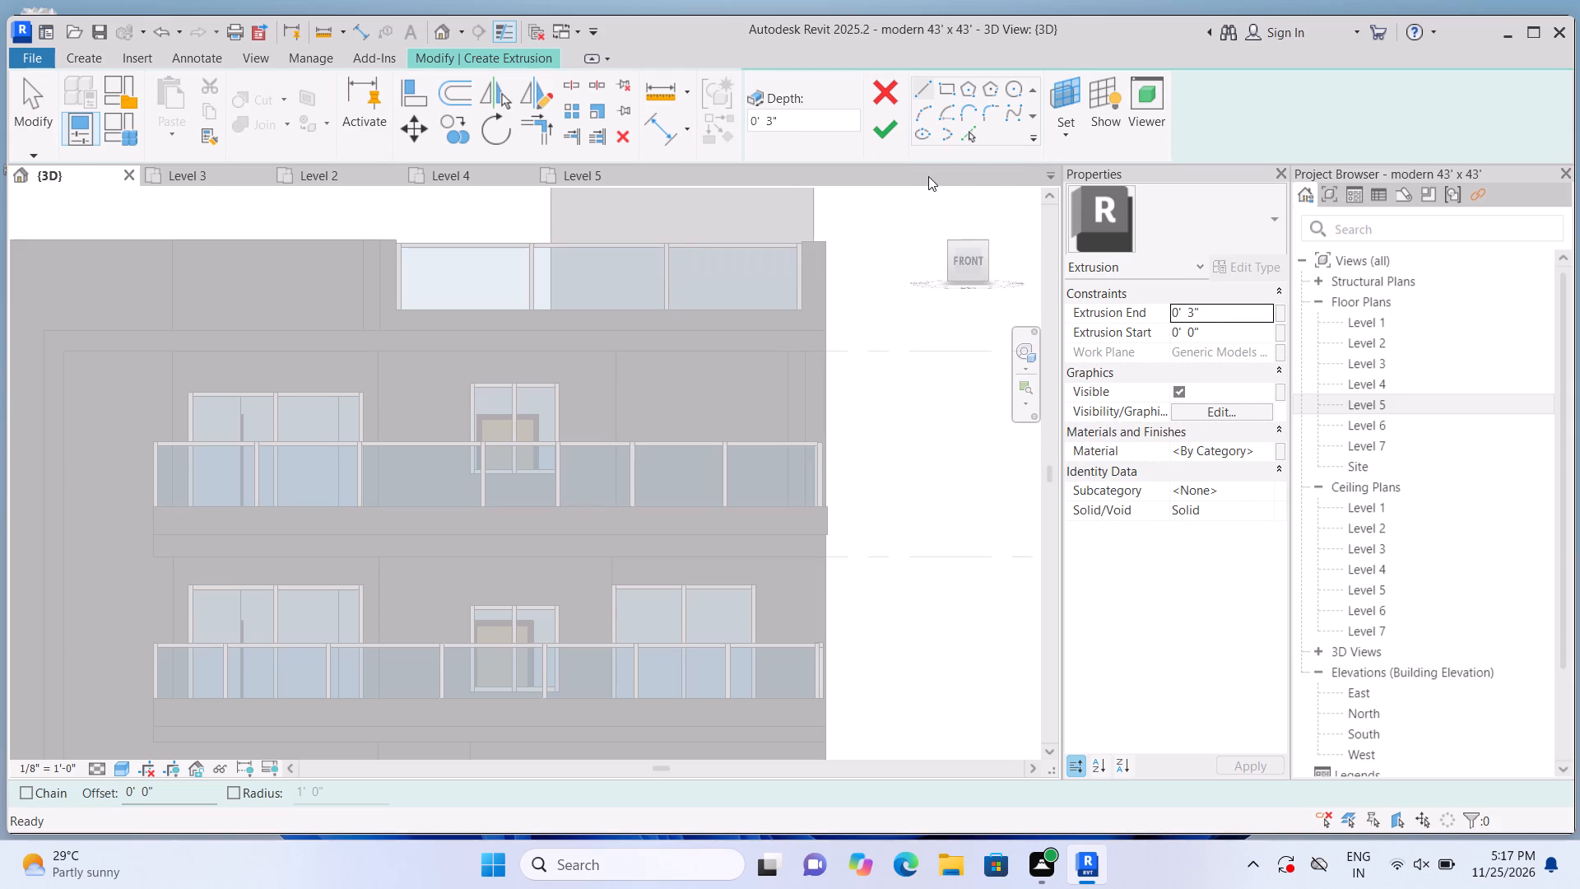
click(1054, 143)
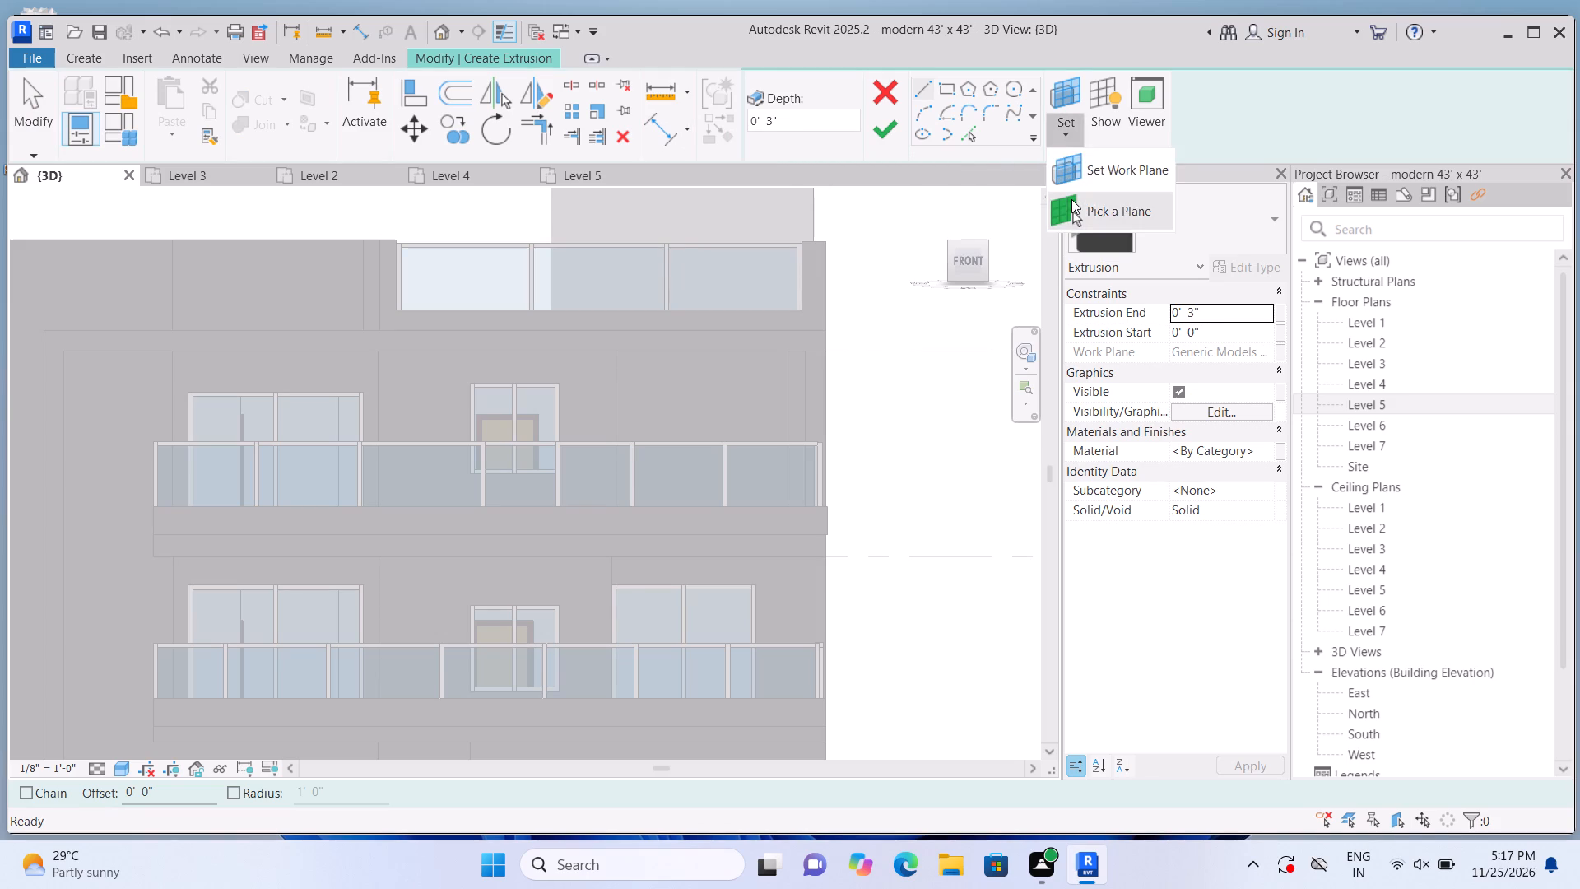
click(1071, 202)
click(571, 409)
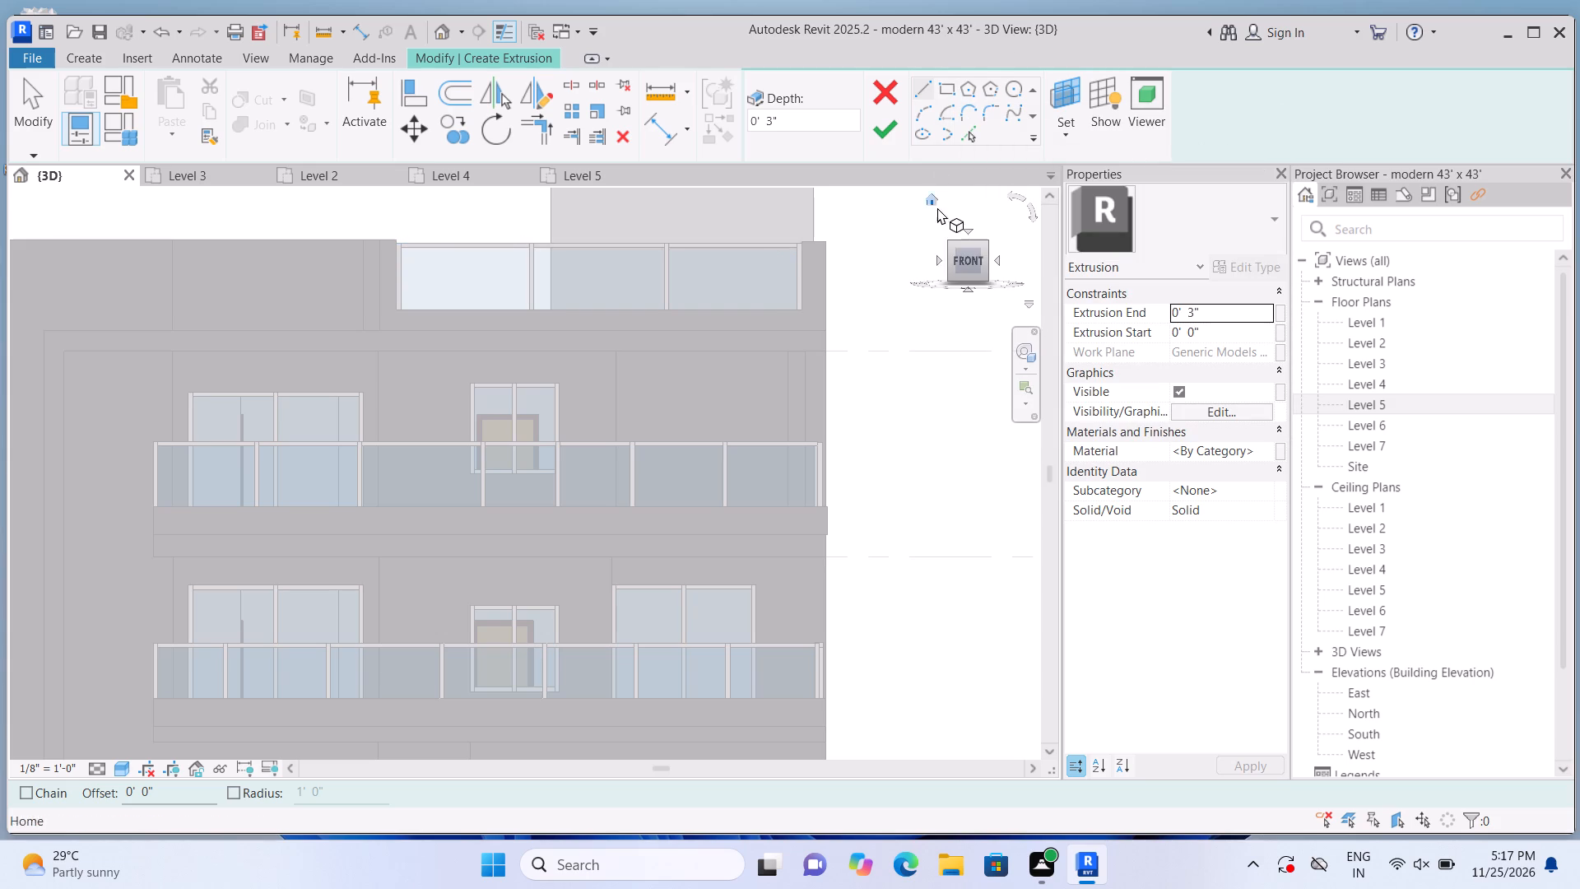
click(944, 91)
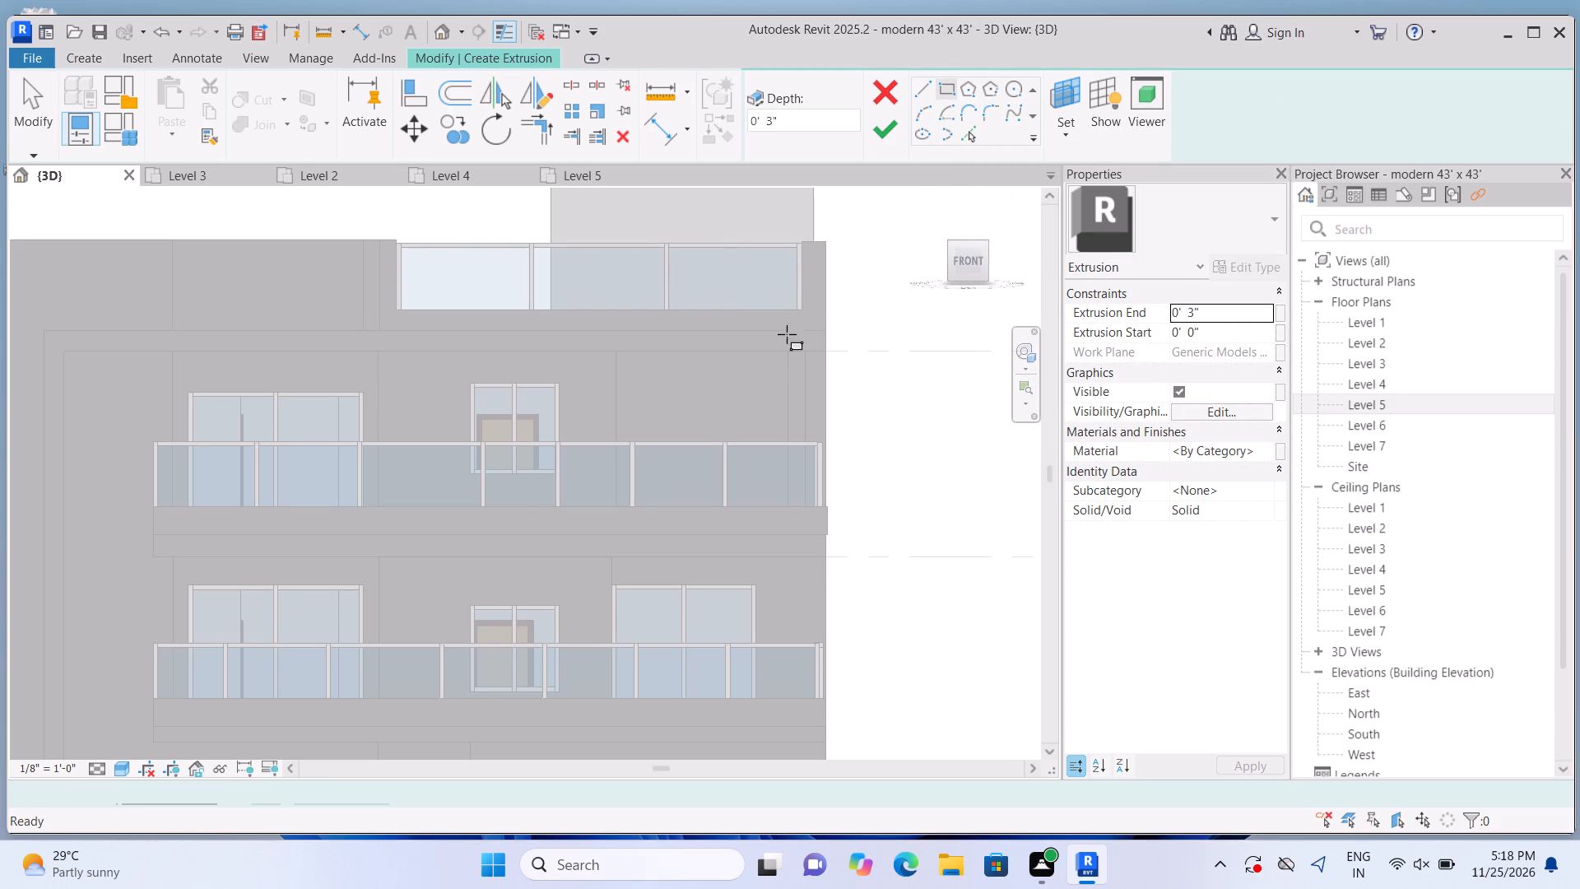
scroll(527, 399, up, 6)
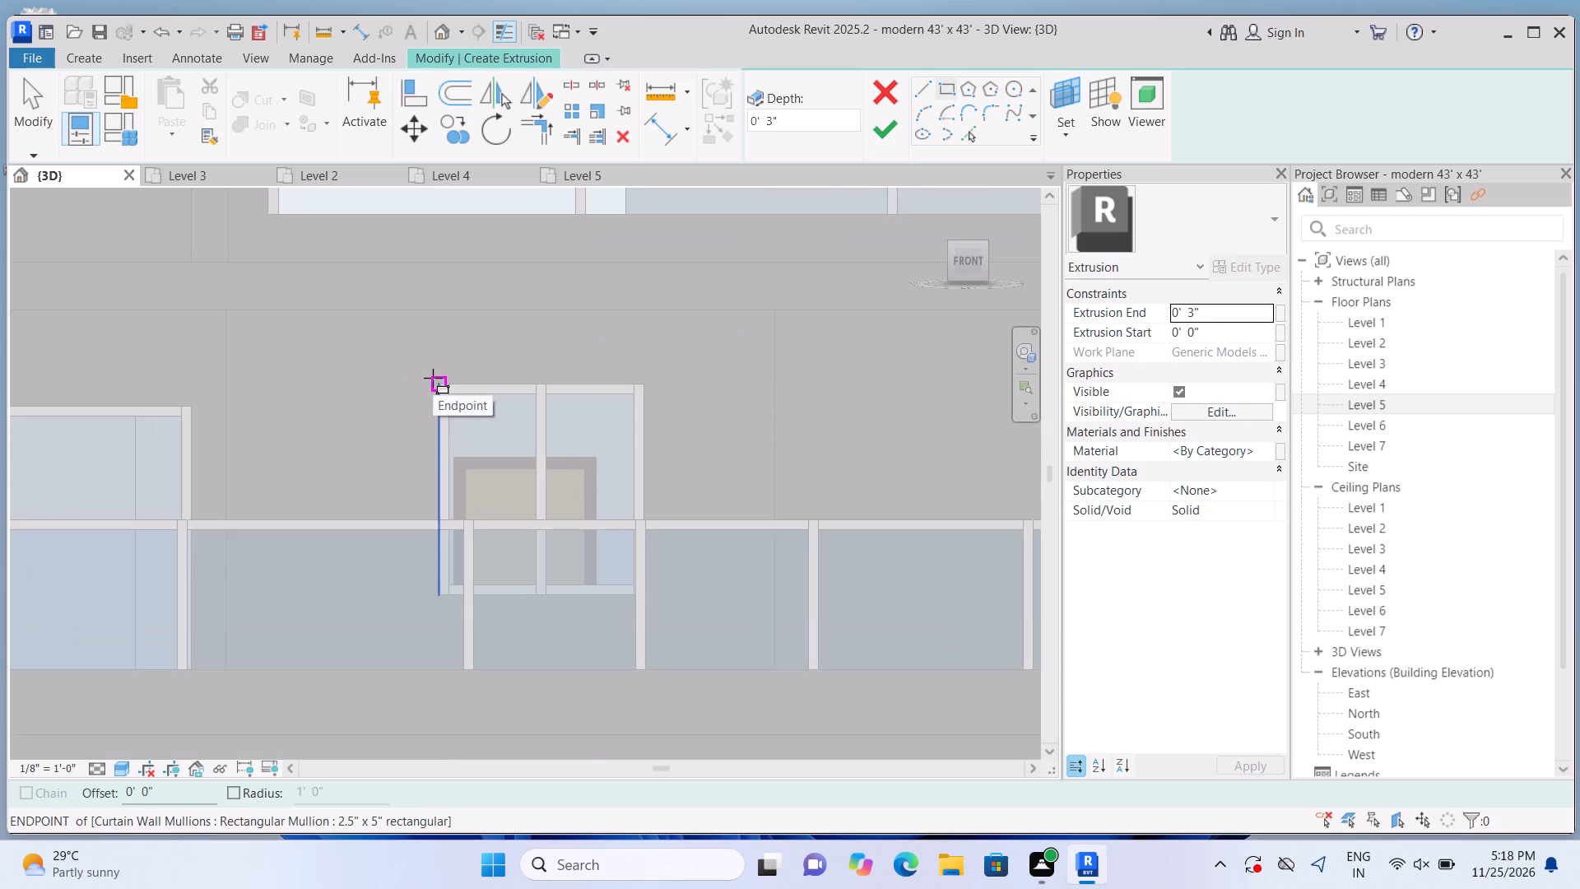
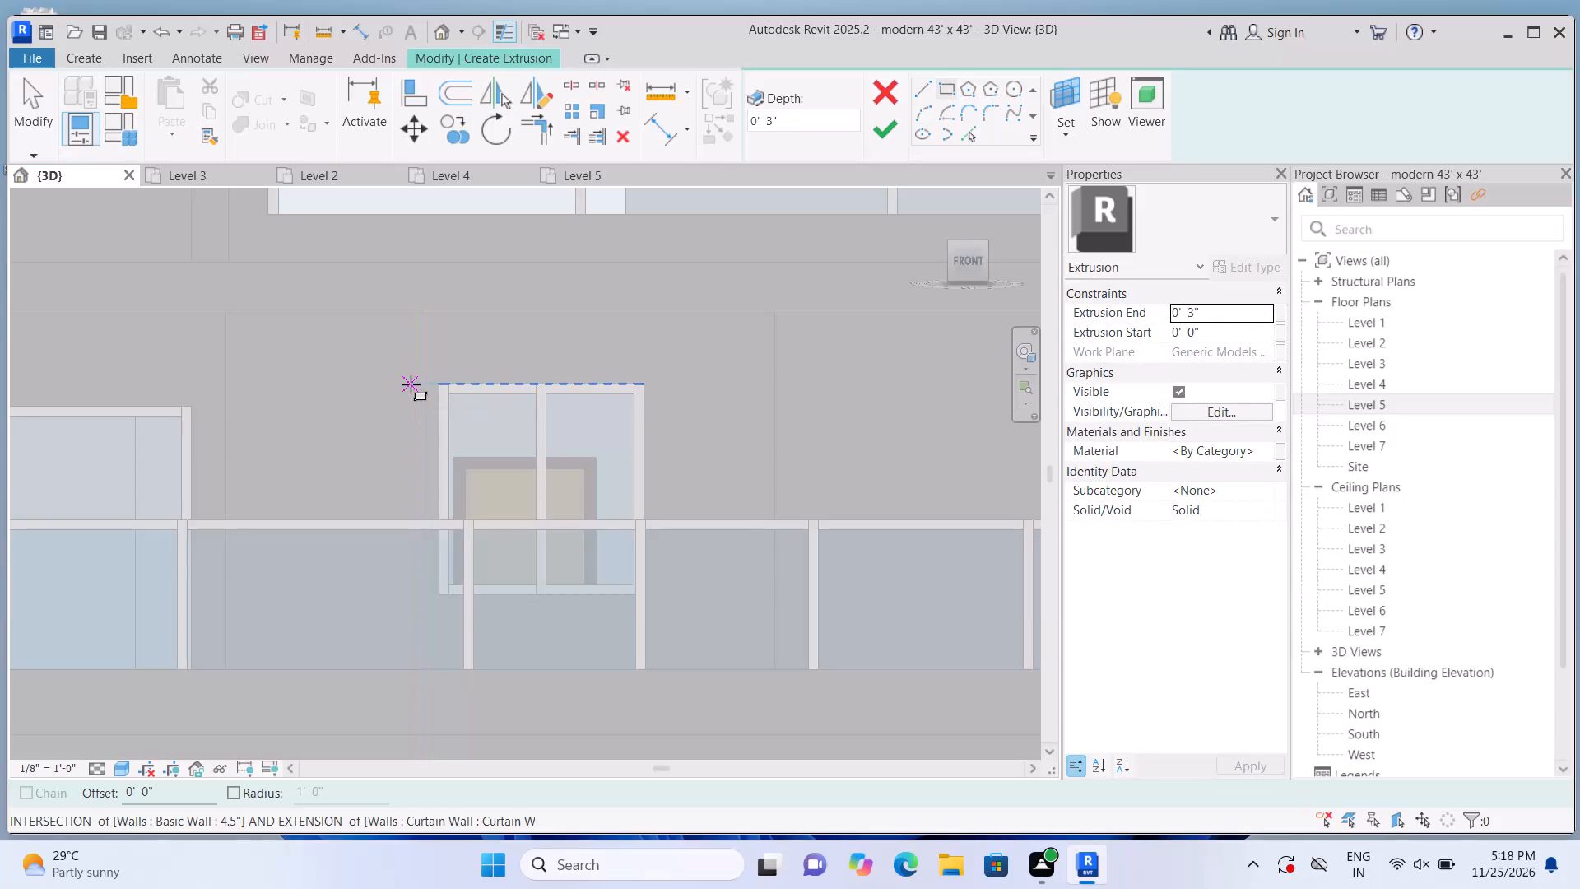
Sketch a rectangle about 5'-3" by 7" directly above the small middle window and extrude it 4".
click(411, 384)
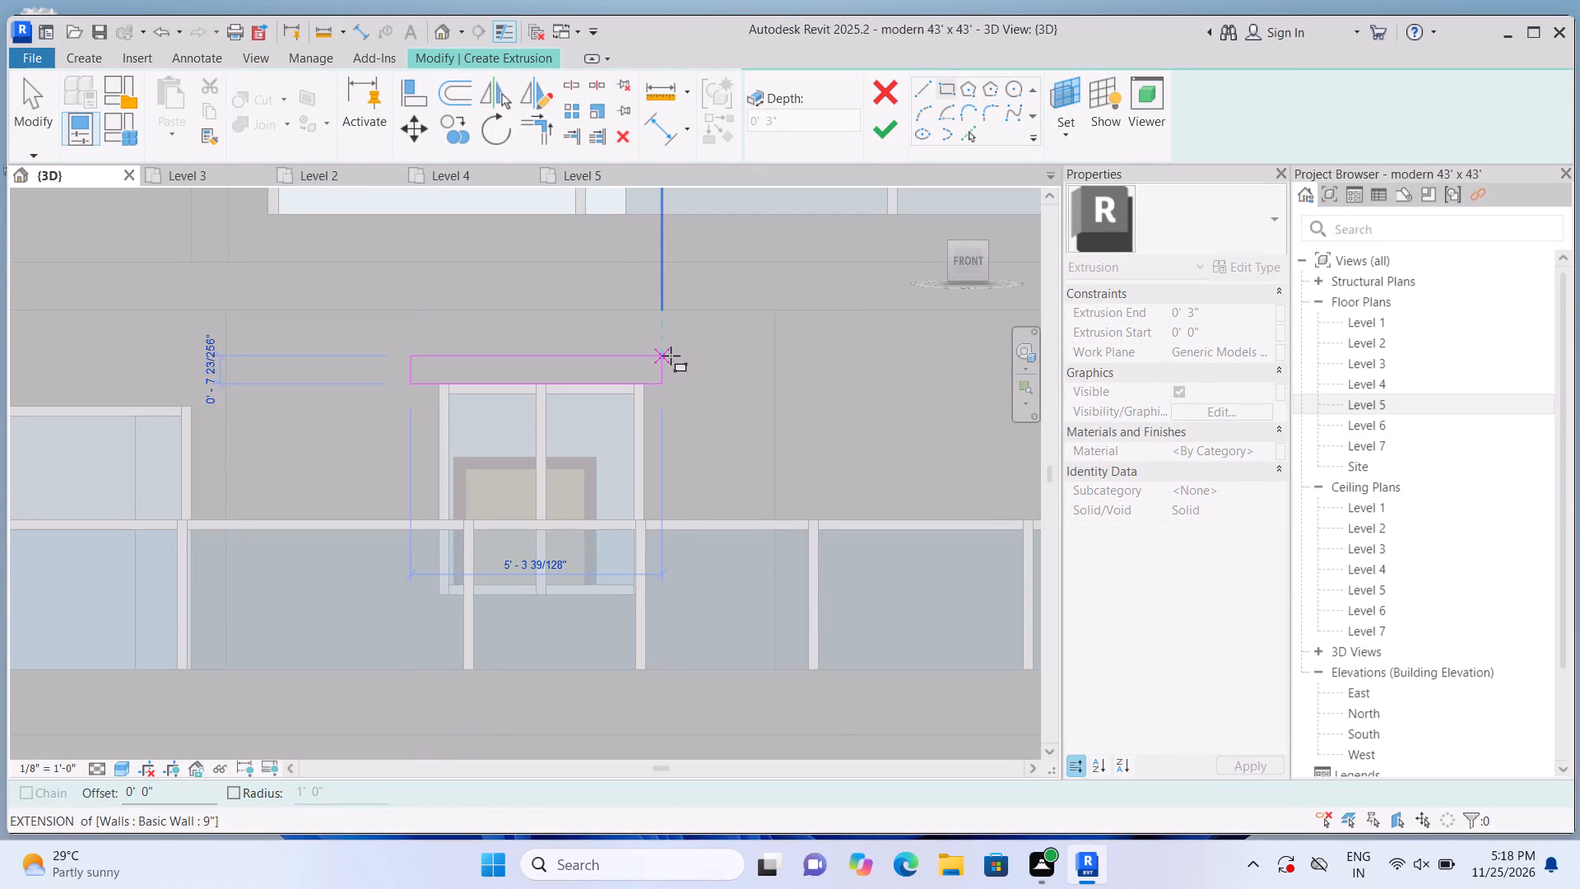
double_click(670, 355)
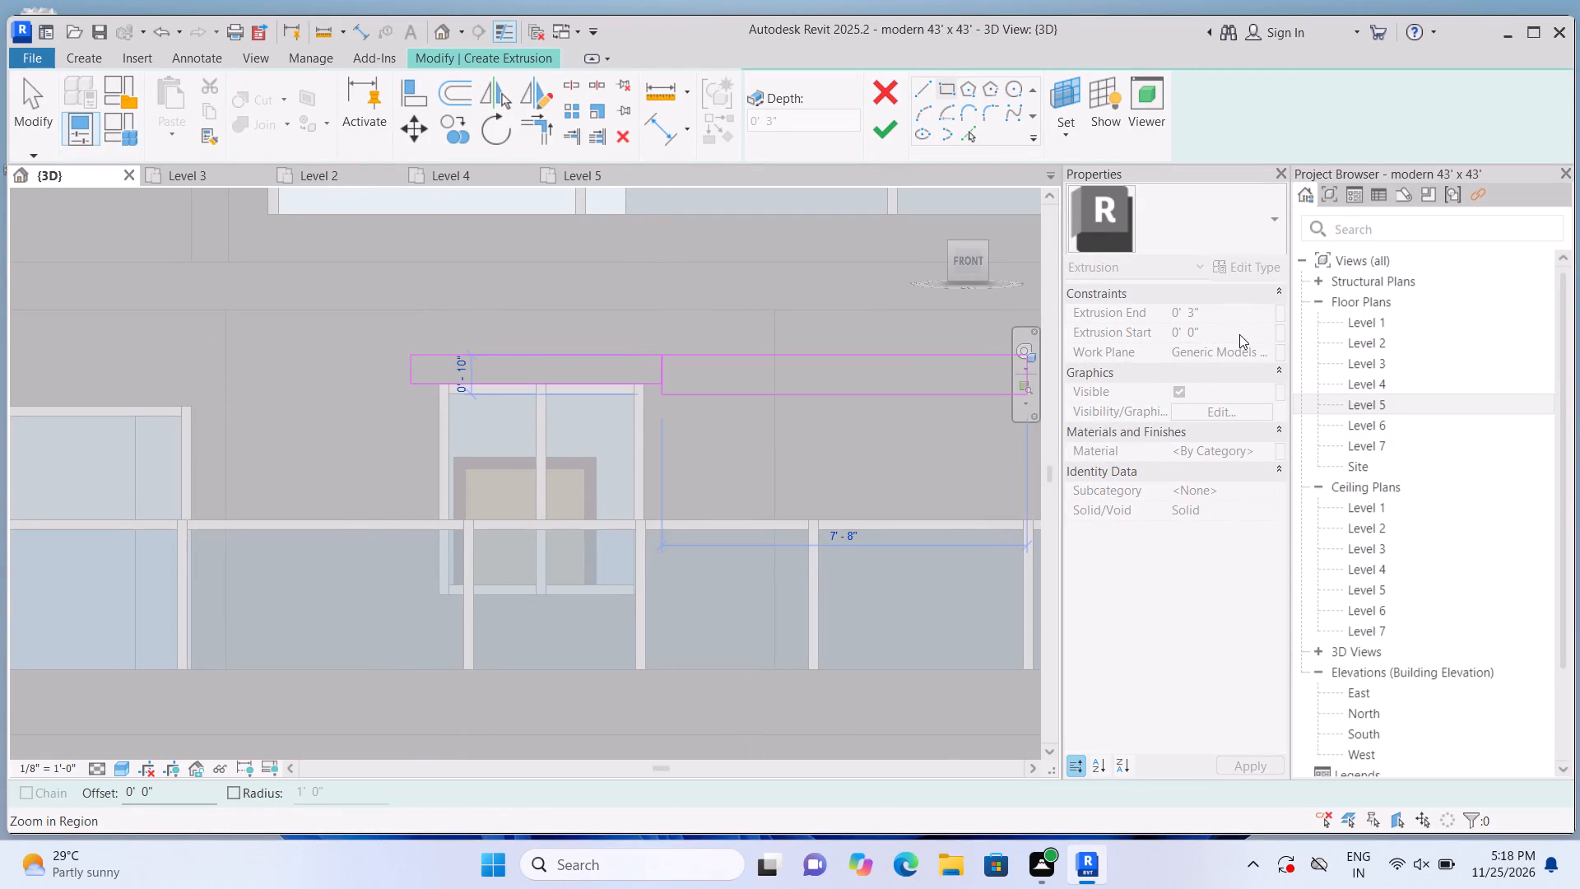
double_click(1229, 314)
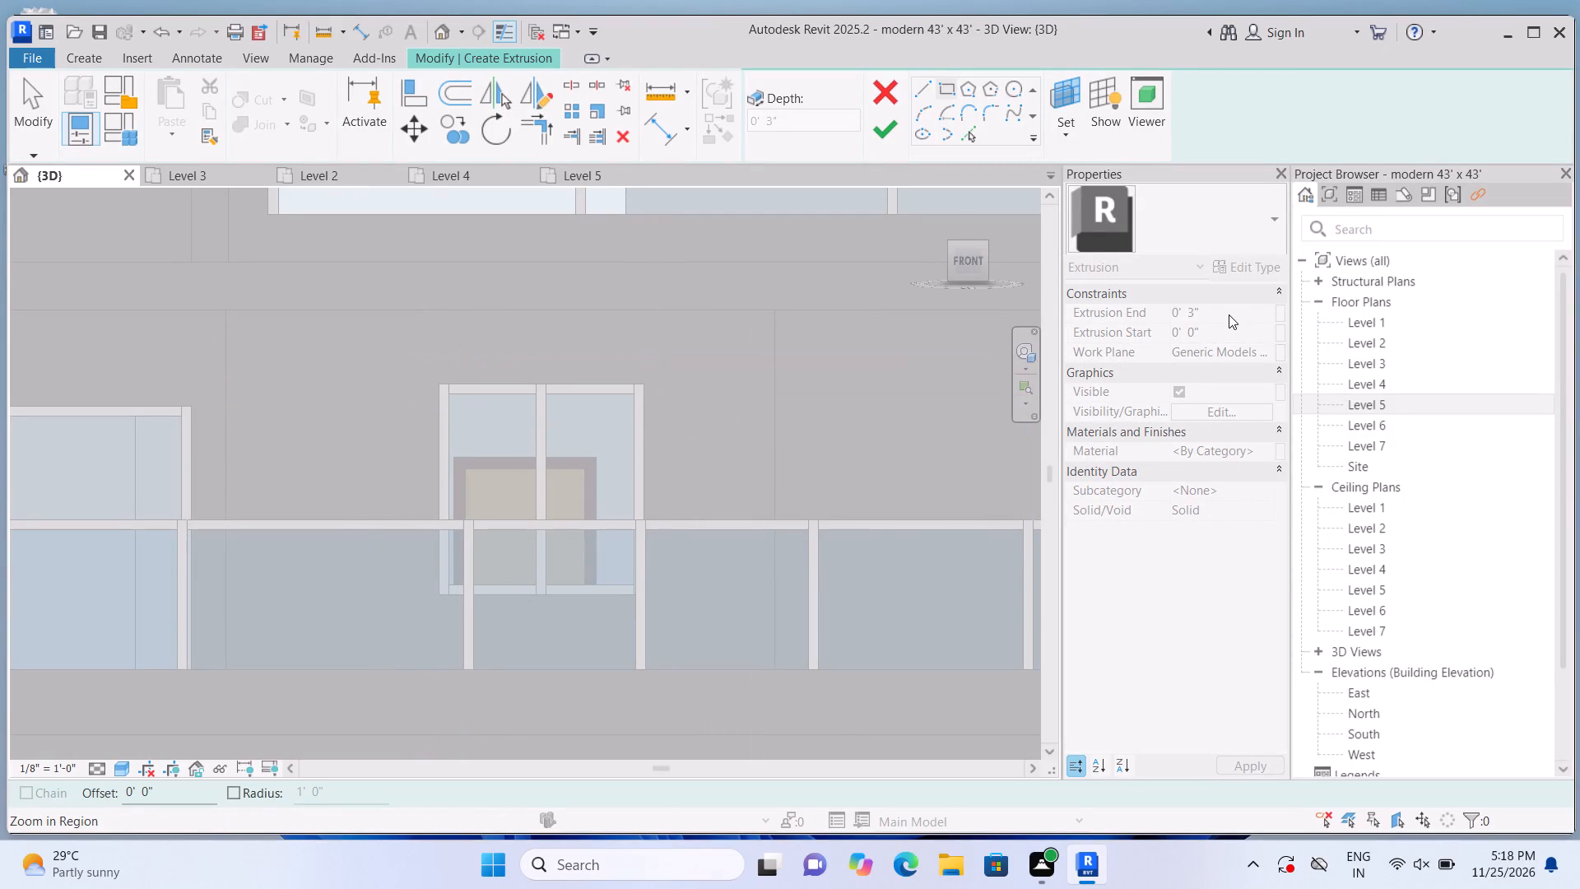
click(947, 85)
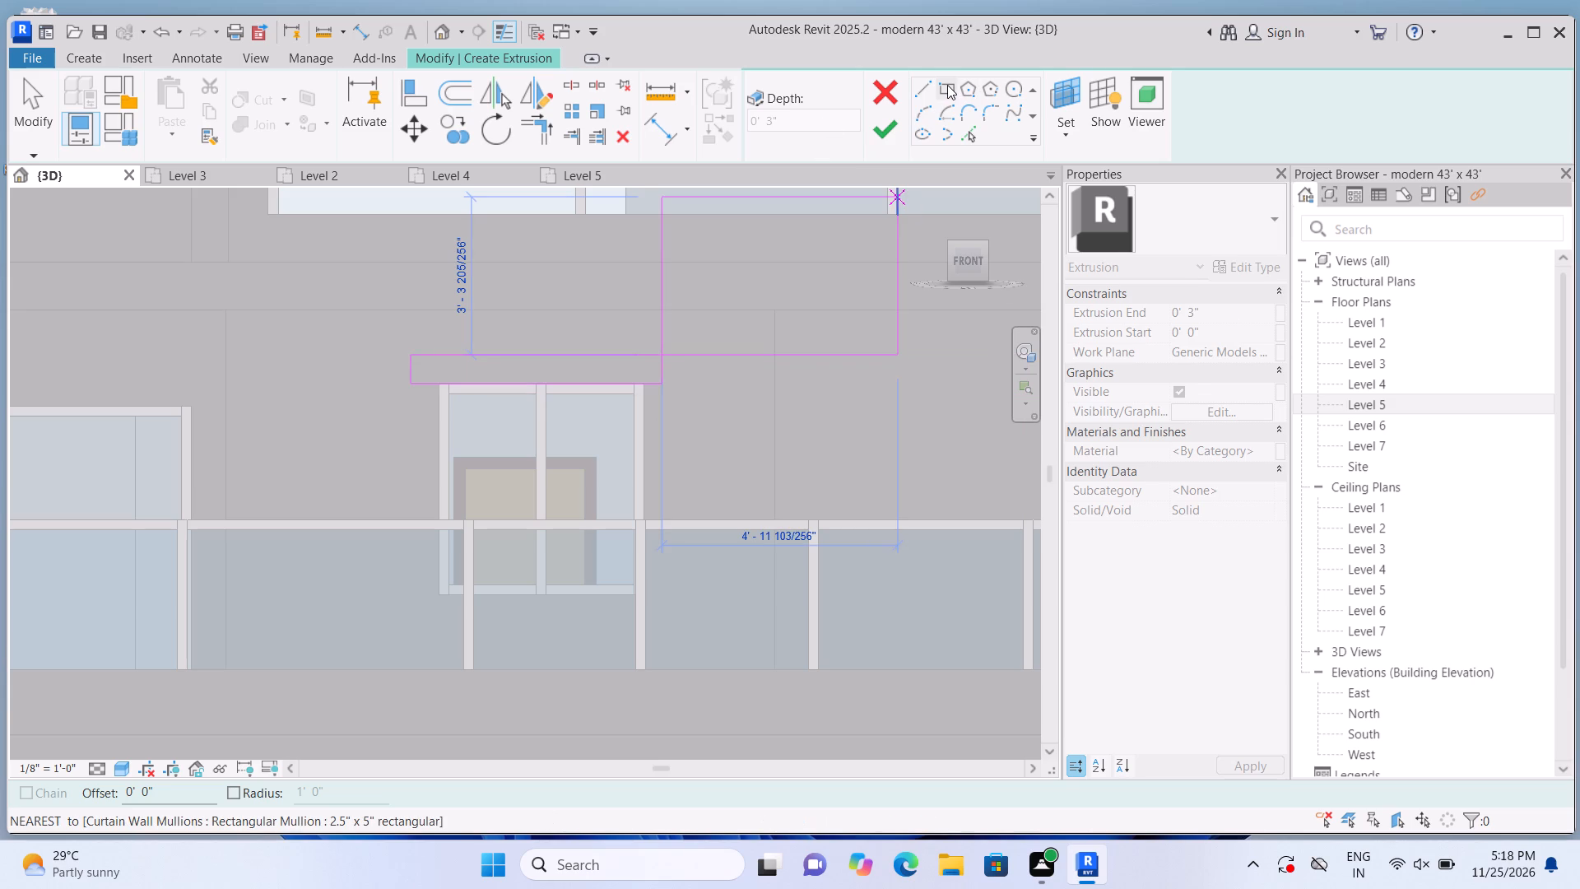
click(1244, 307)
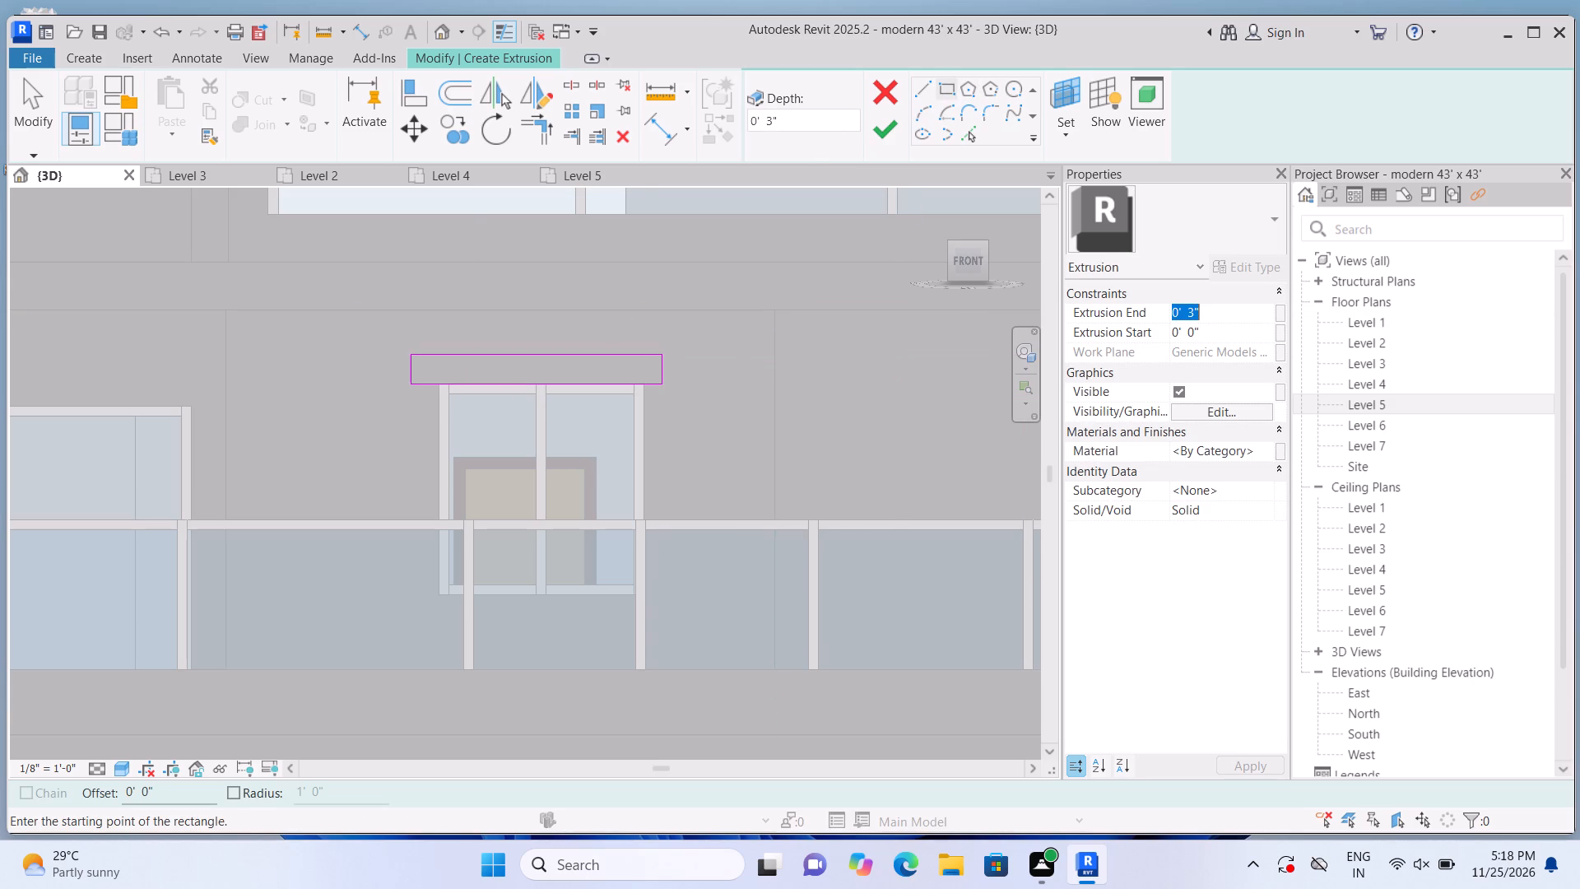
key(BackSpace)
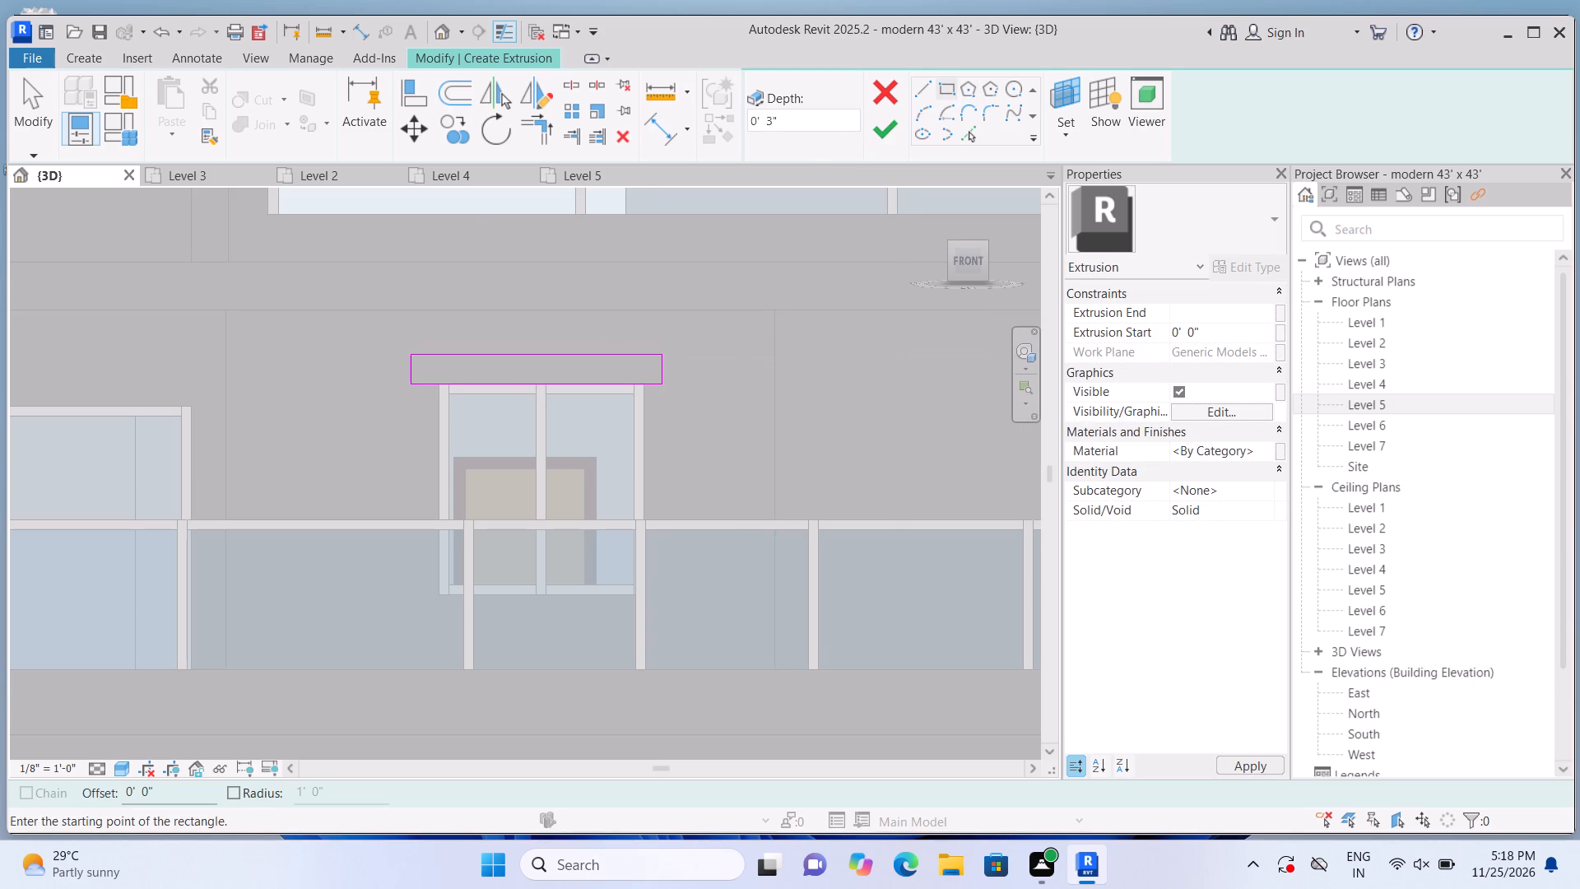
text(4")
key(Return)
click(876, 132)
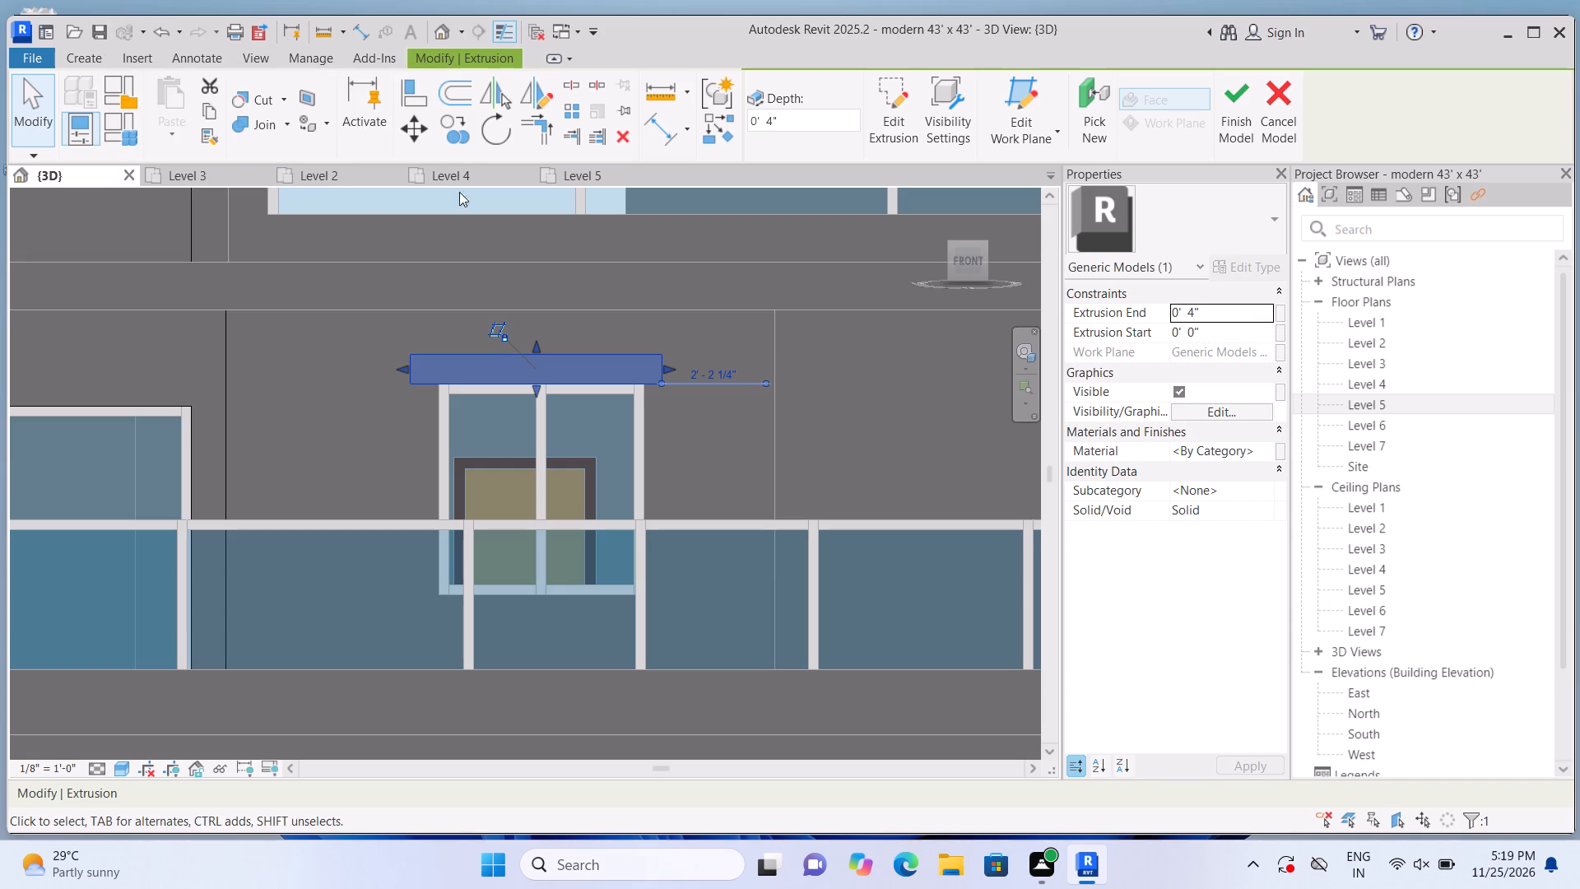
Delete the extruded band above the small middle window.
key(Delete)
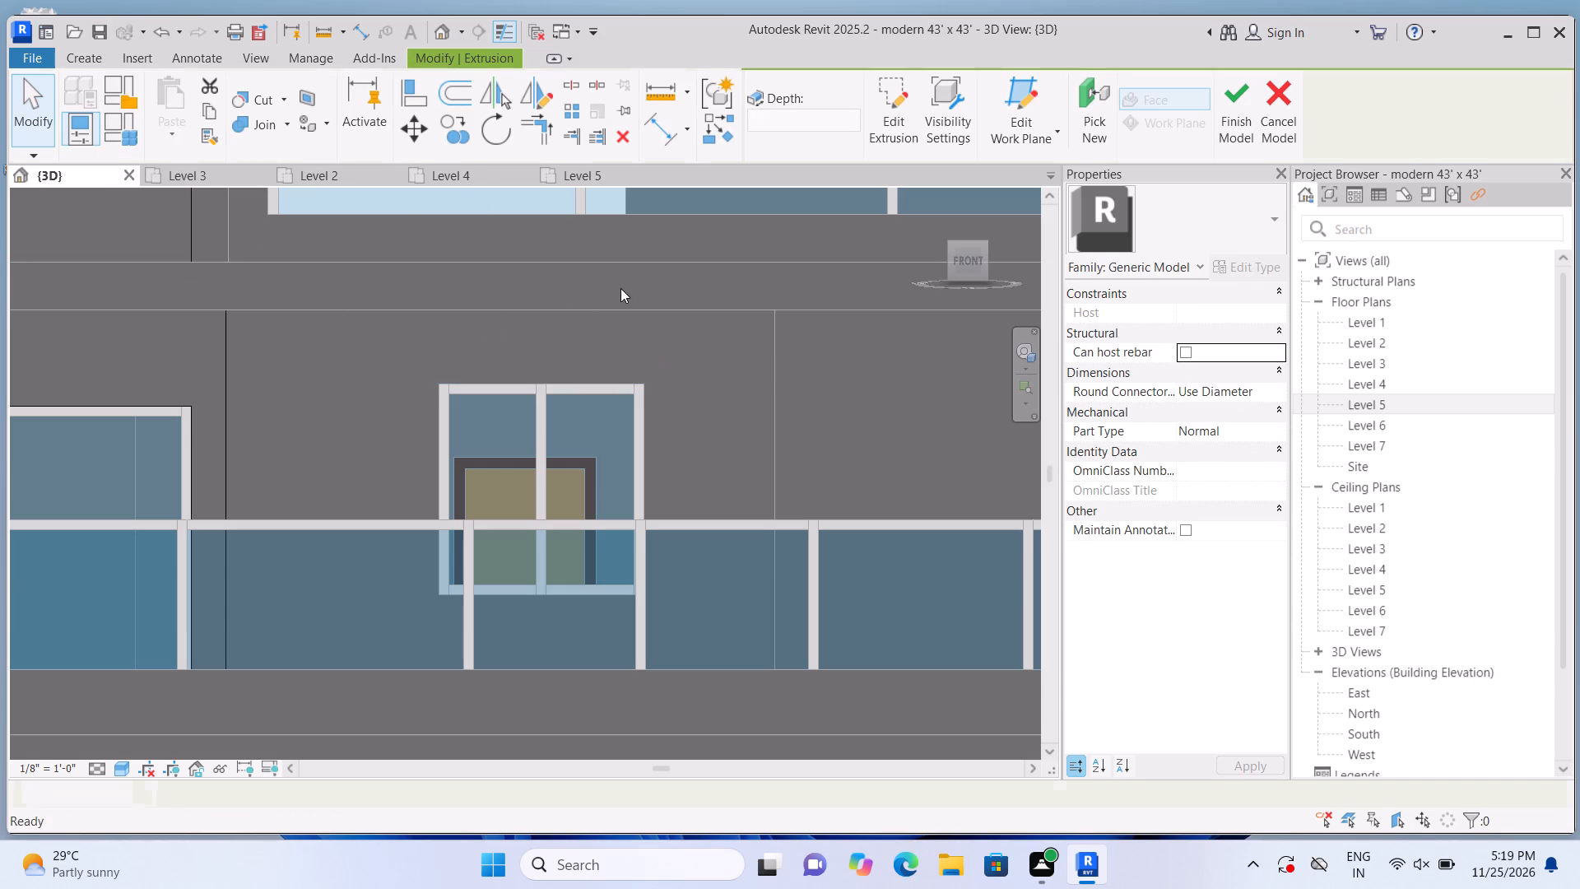
Finish the in-place generic model and save the project.
scroll(570, 322, down, 8)
scroll(757, 625, down, 1)
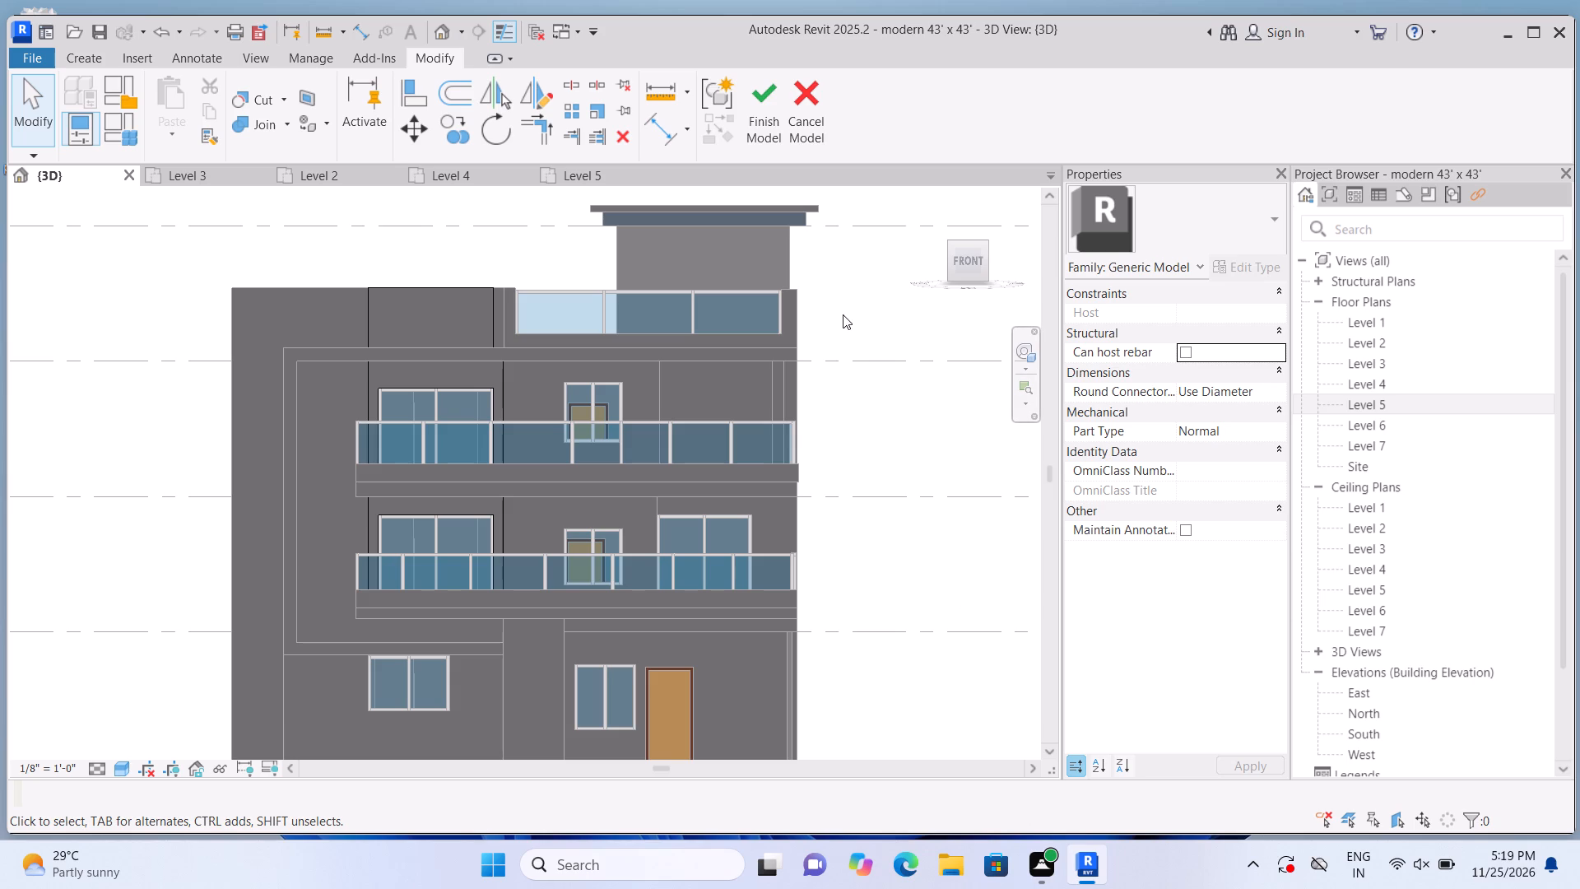
click(773, 137)
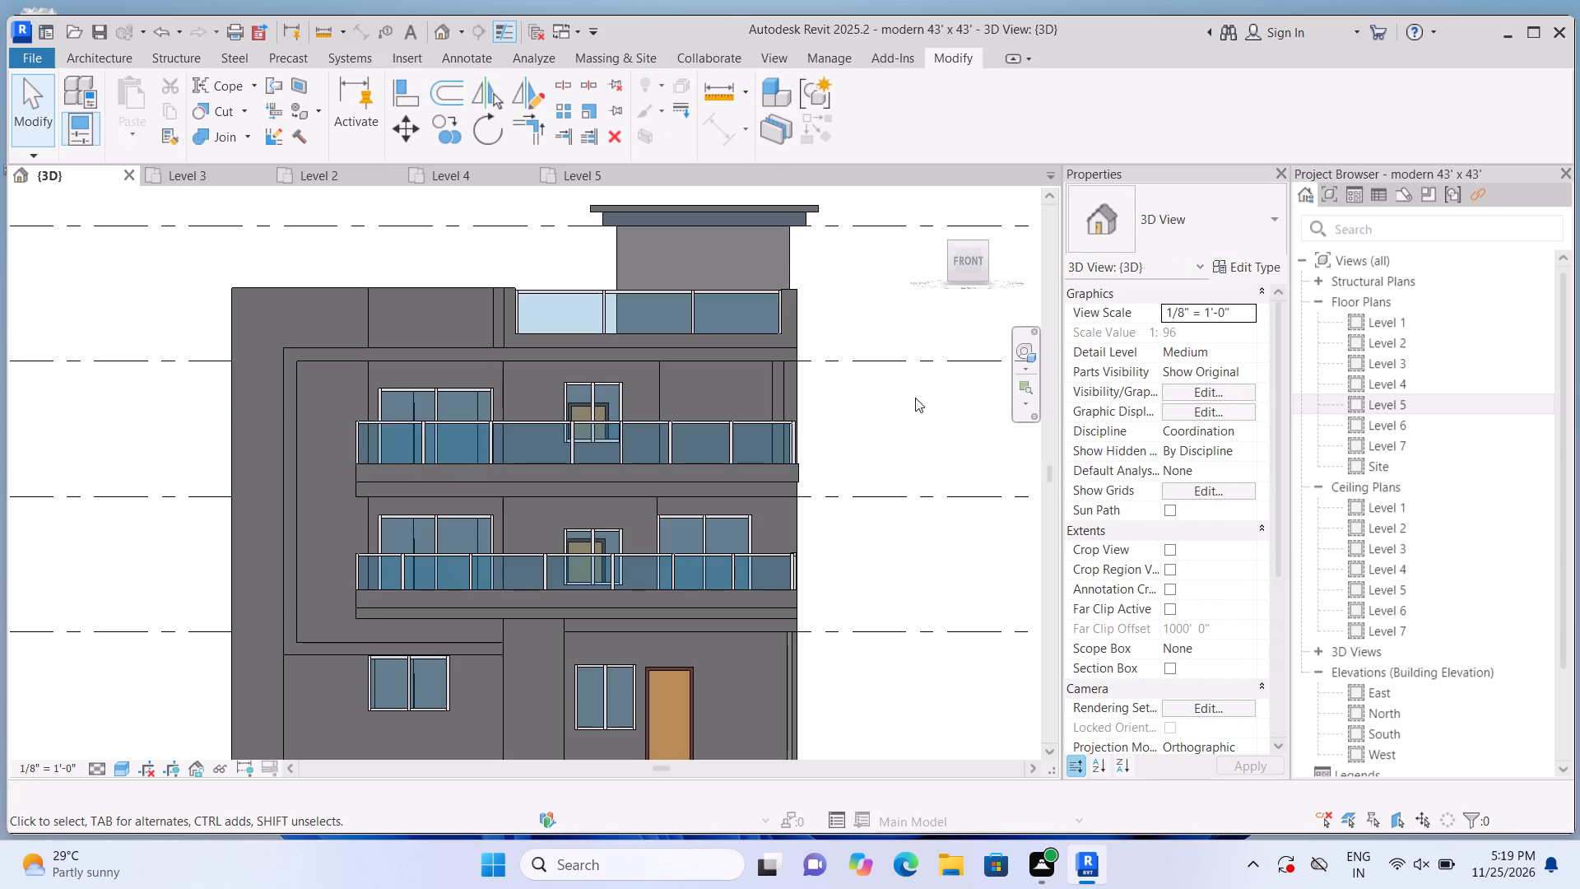
key(ctrl+s)
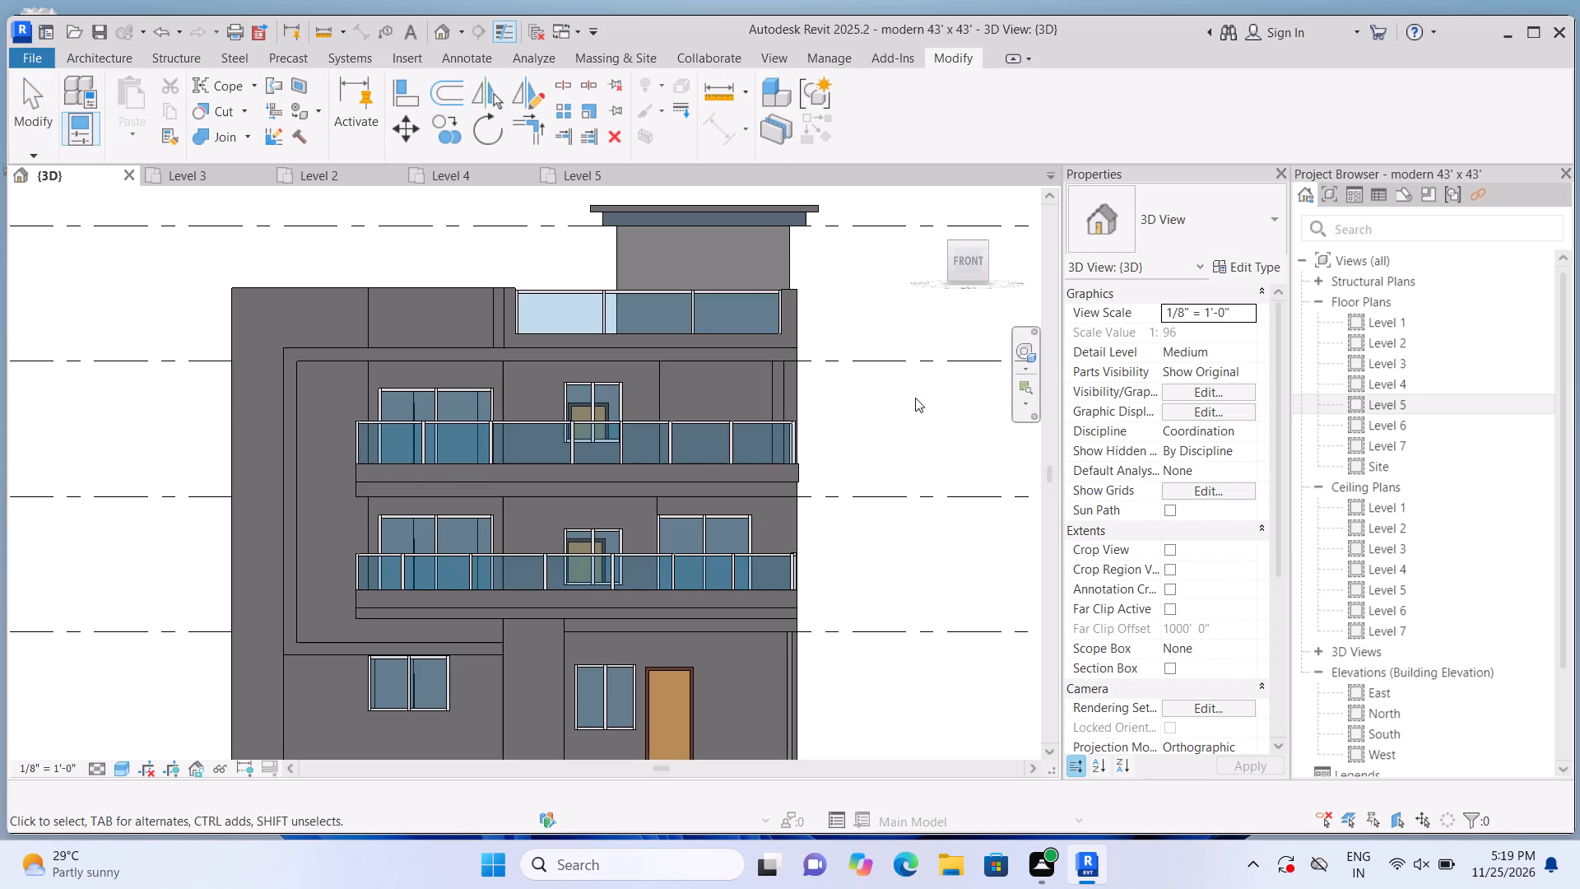
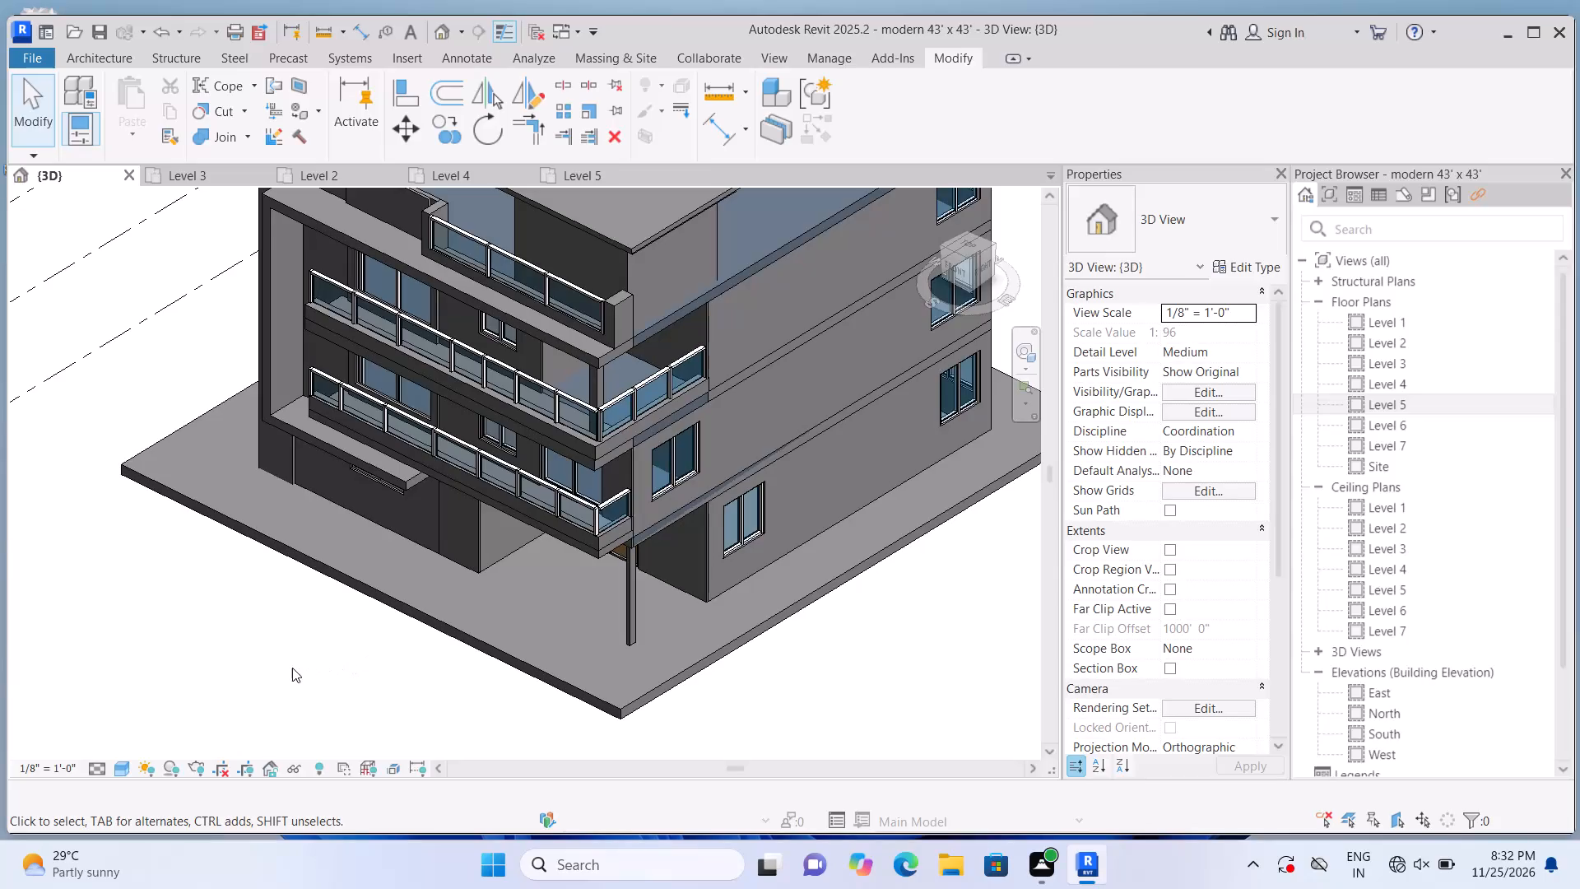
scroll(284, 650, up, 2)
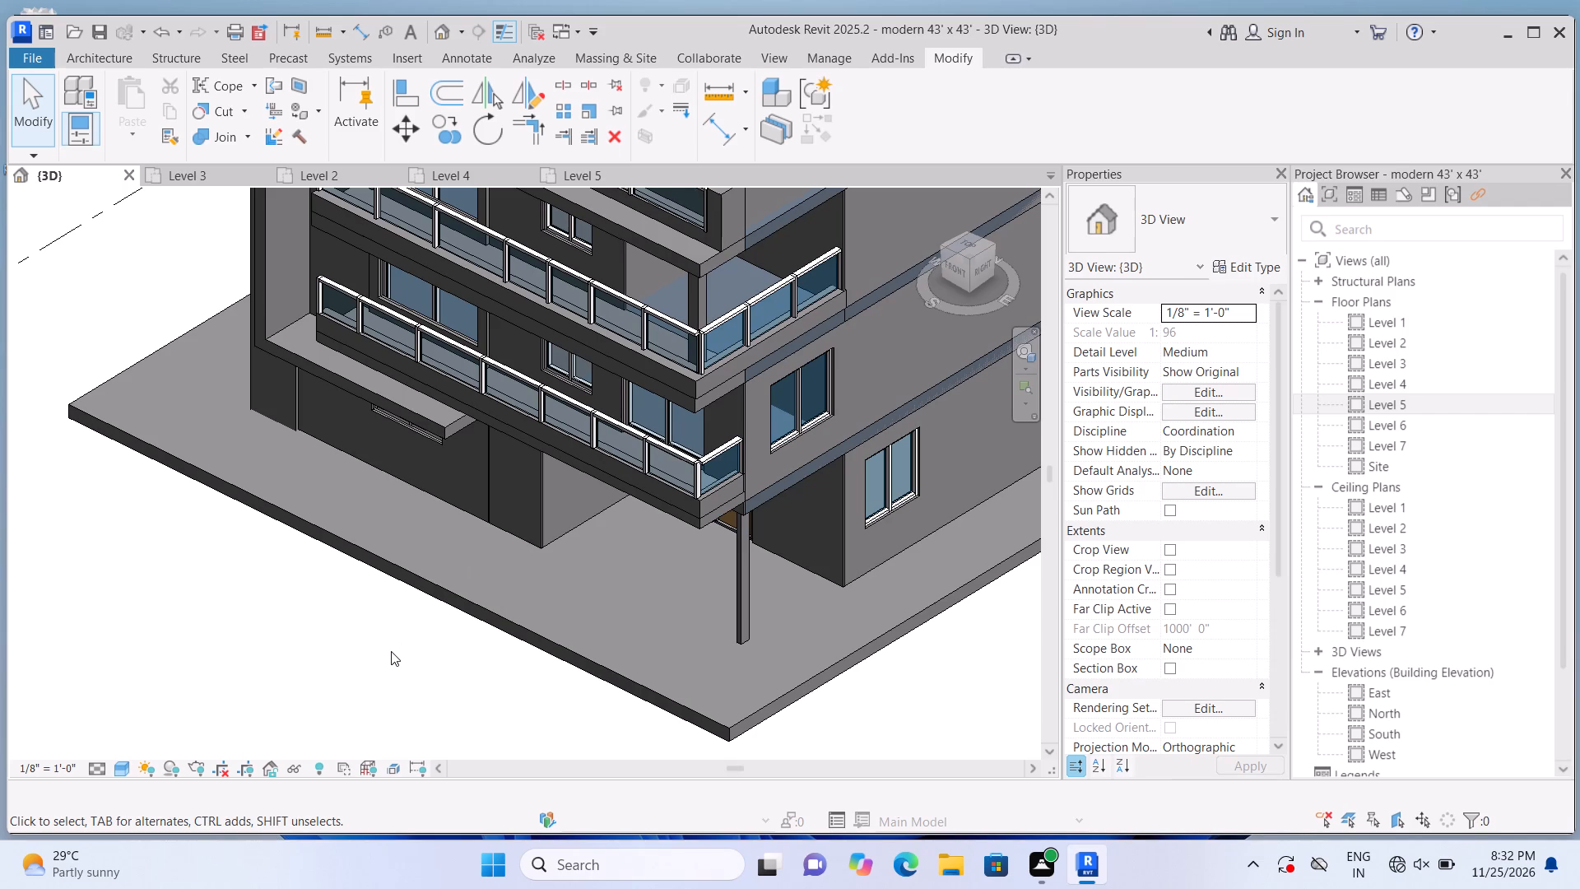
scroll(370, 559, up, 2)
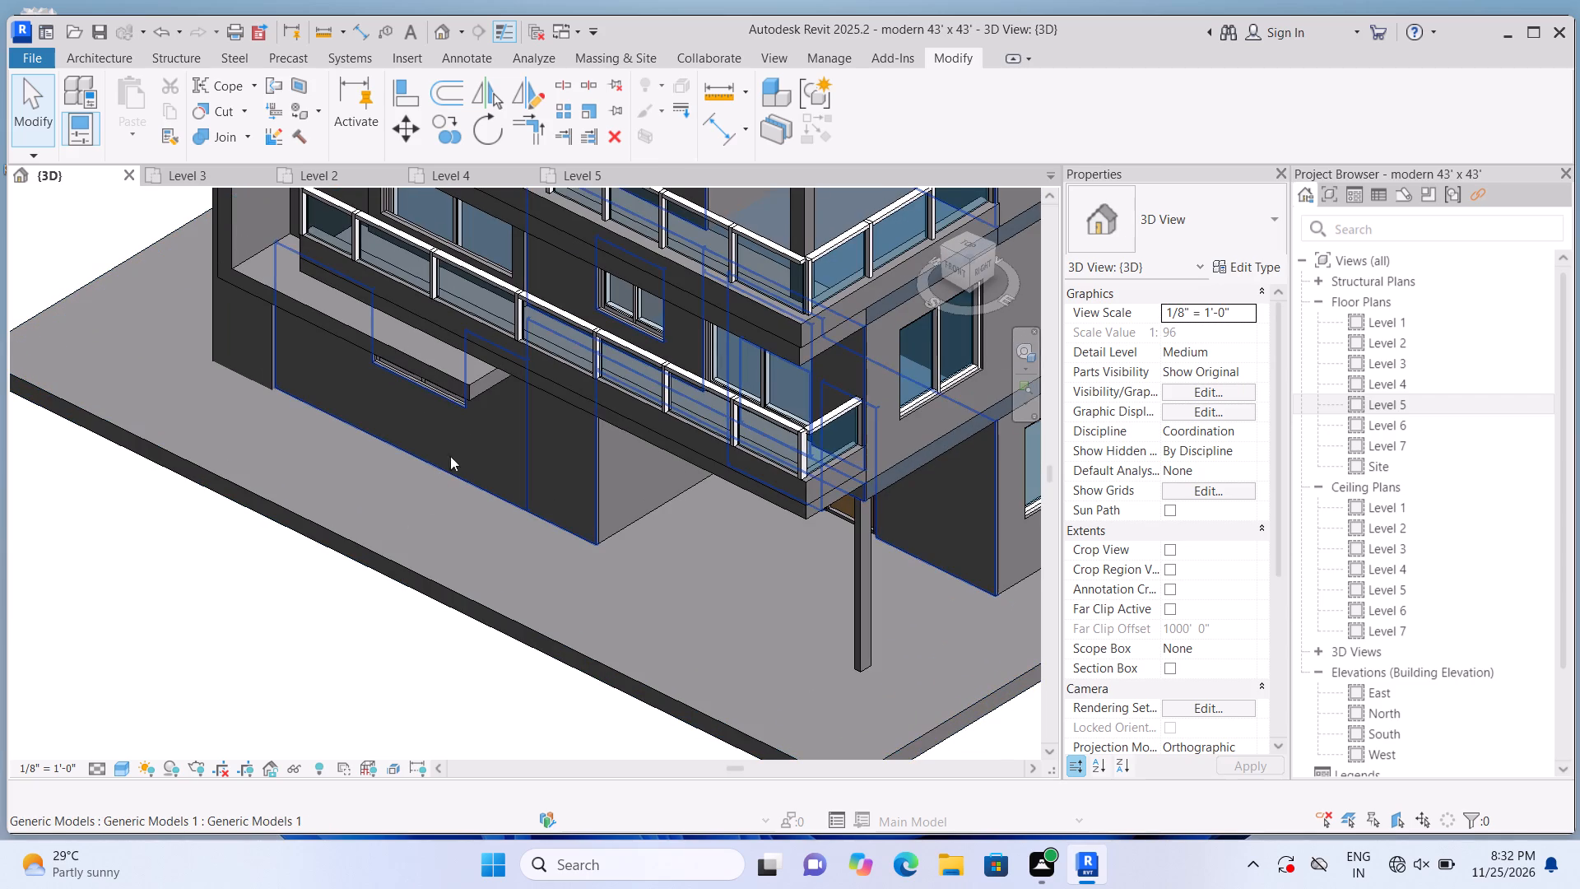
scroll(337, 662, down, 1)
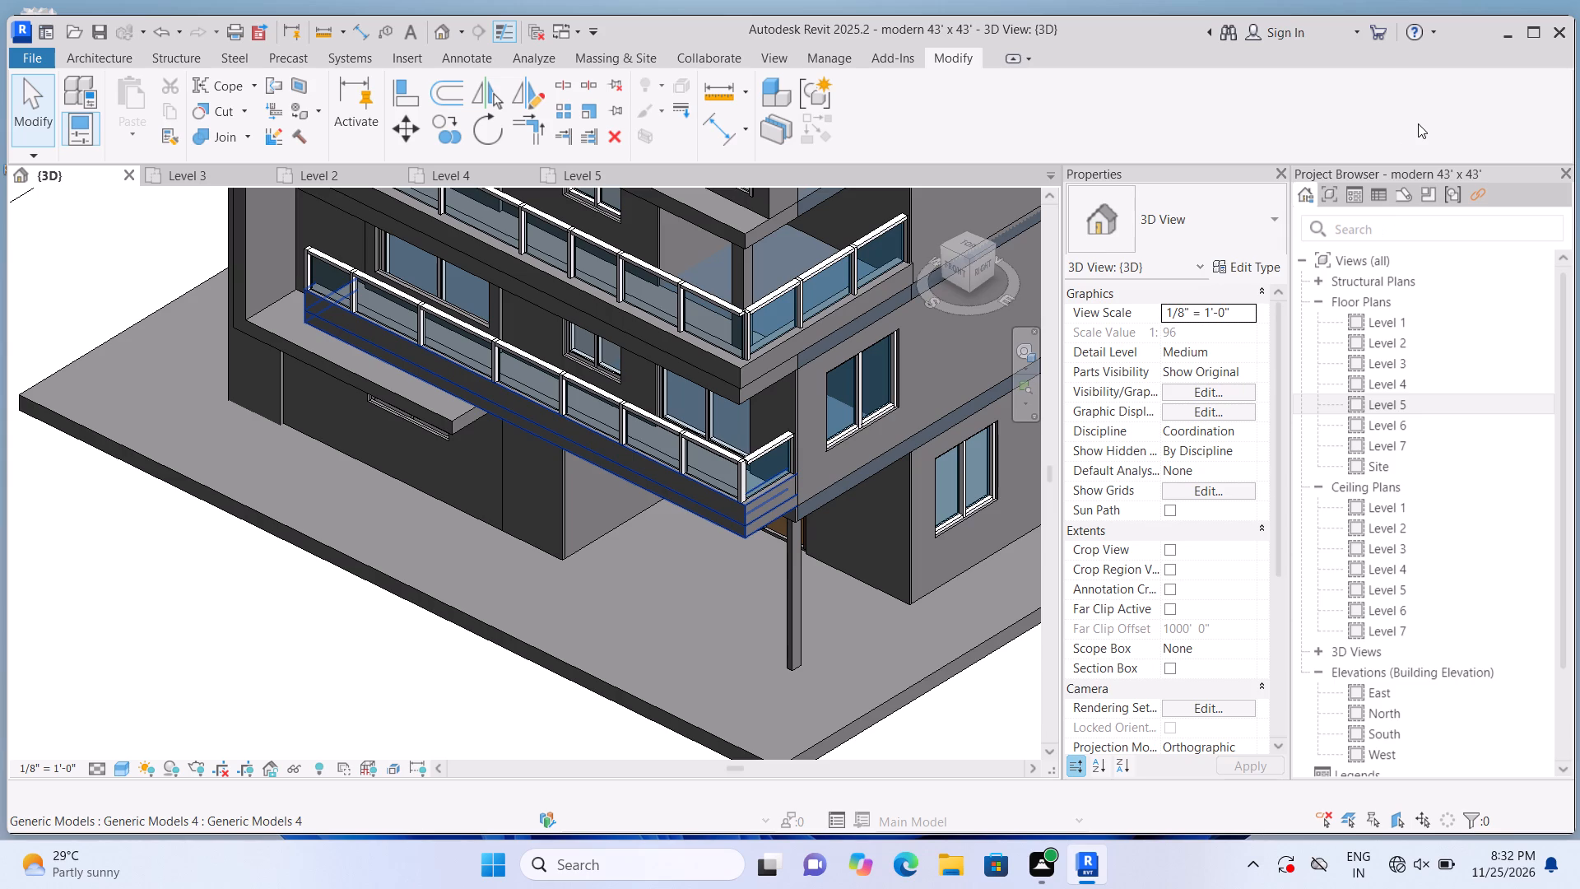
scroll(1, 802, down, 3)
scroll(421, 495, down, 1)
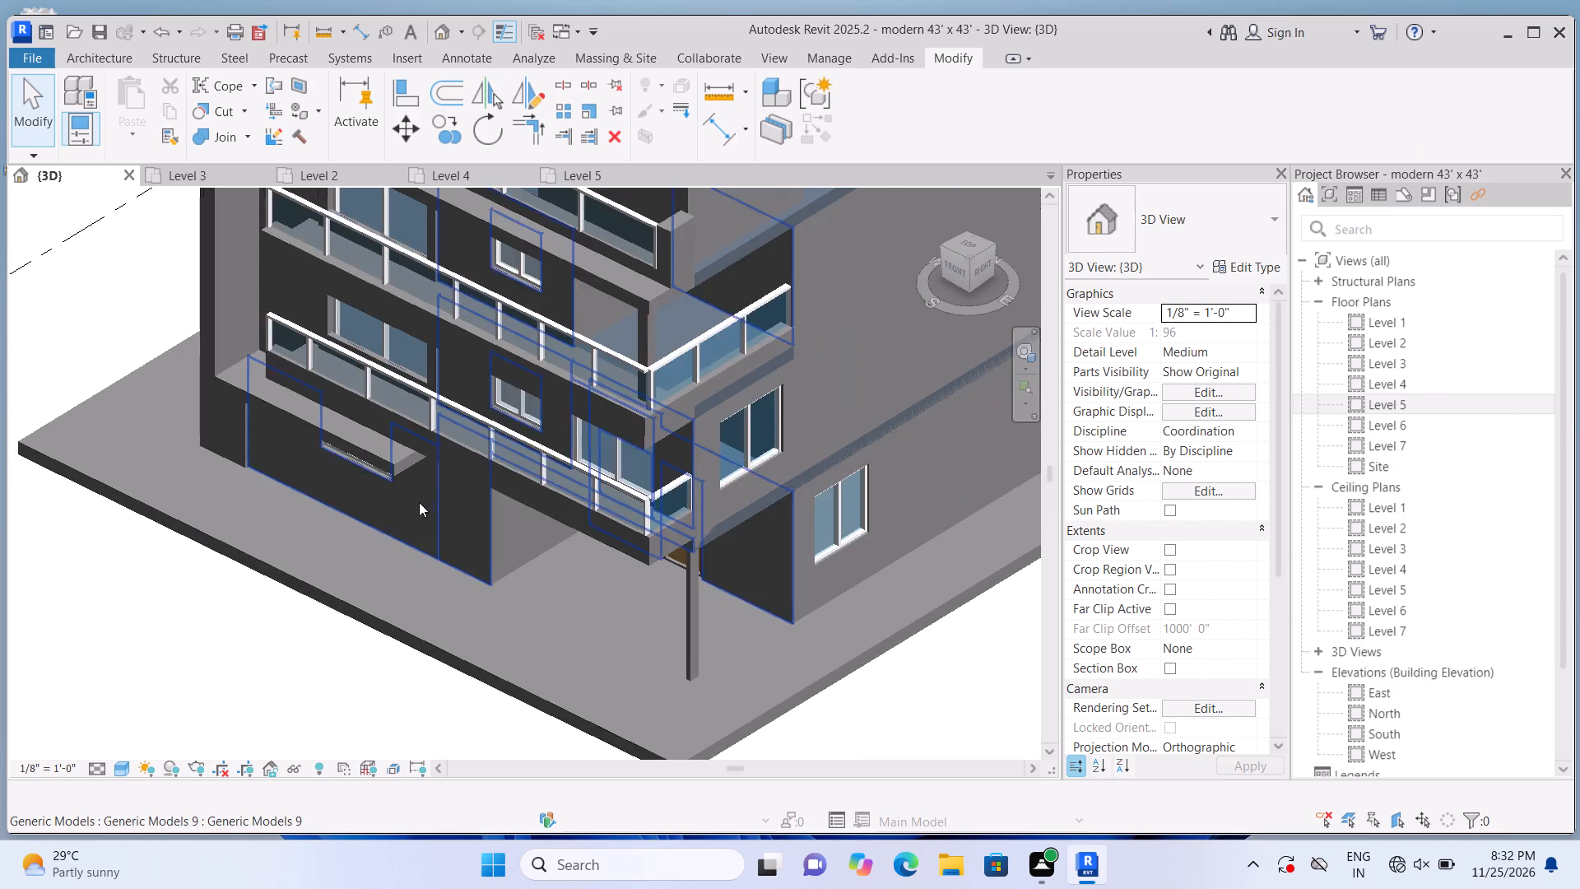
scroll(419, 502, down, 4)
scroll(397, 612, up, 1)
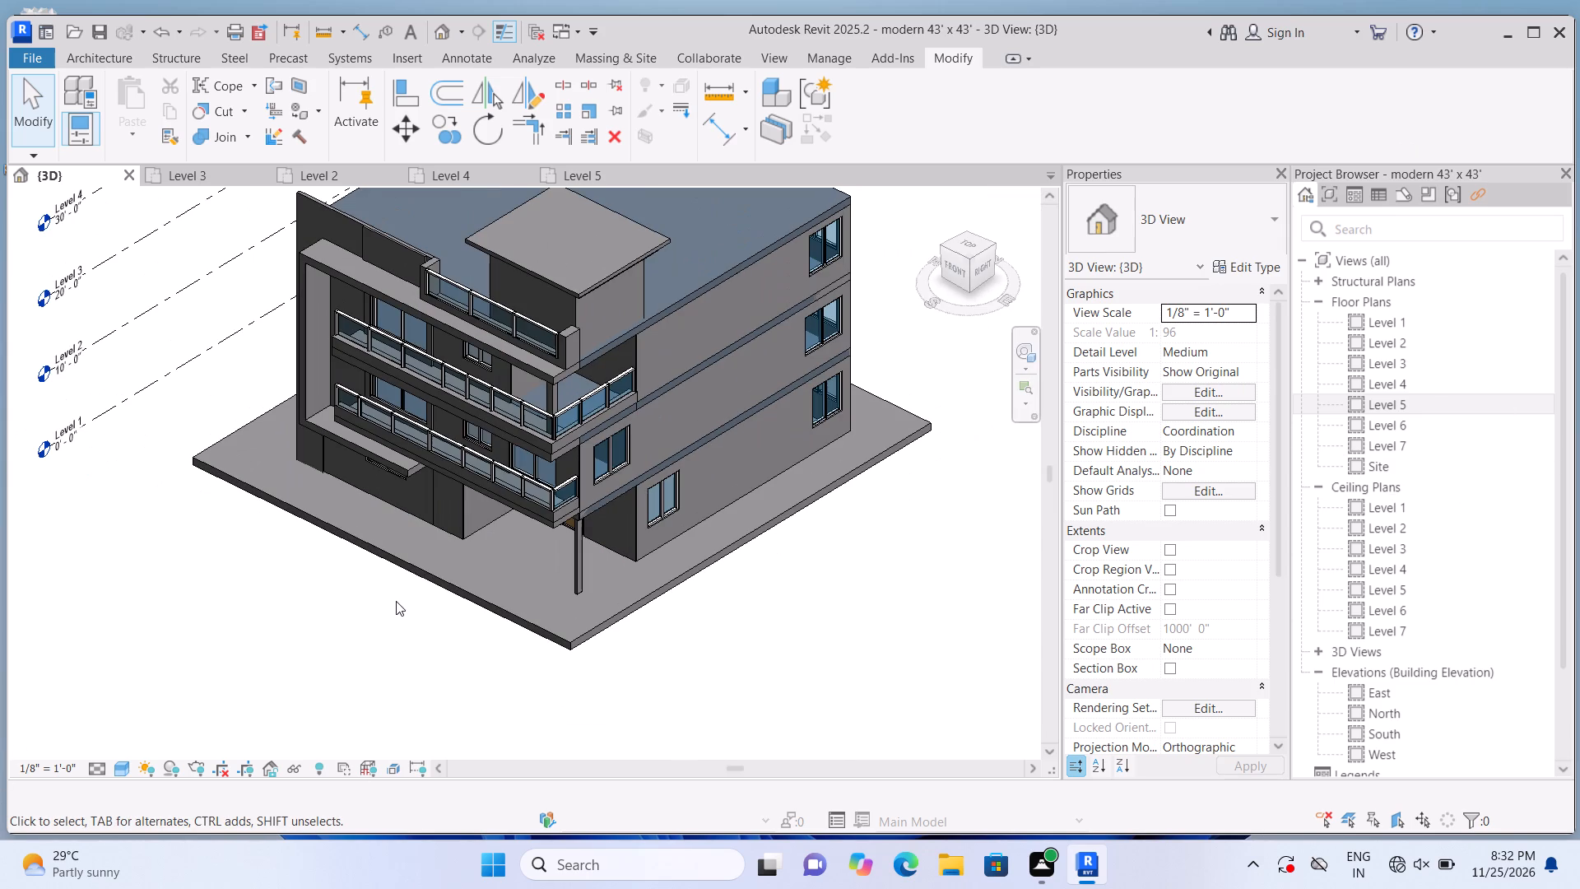
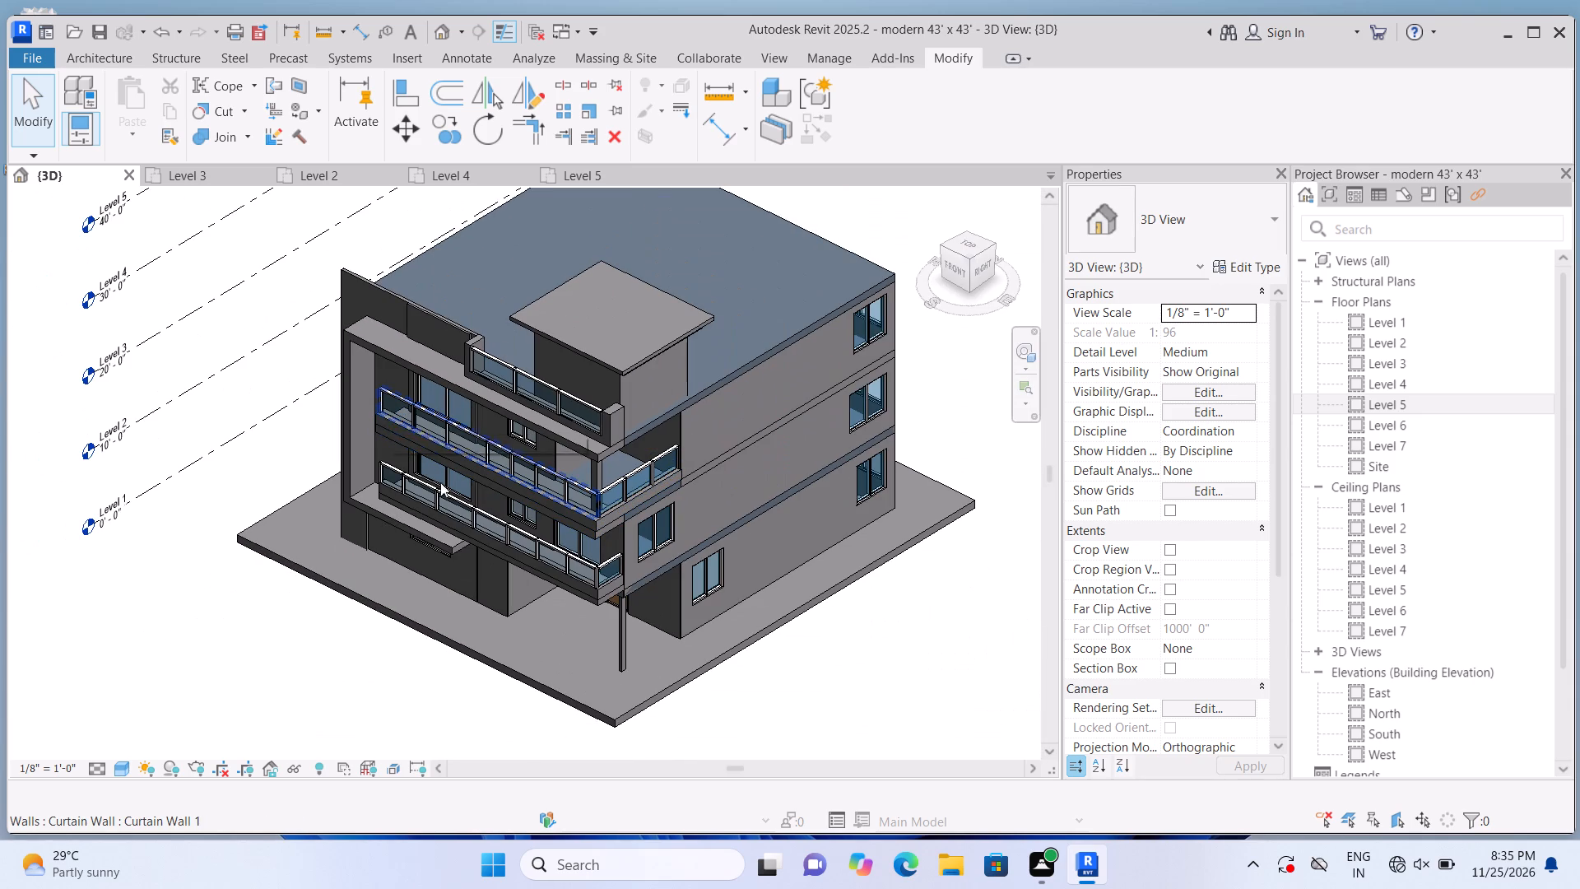
Examine the front facade straight on, close up around the Level 3 middle window above the balcony railing.
click(955, 262)
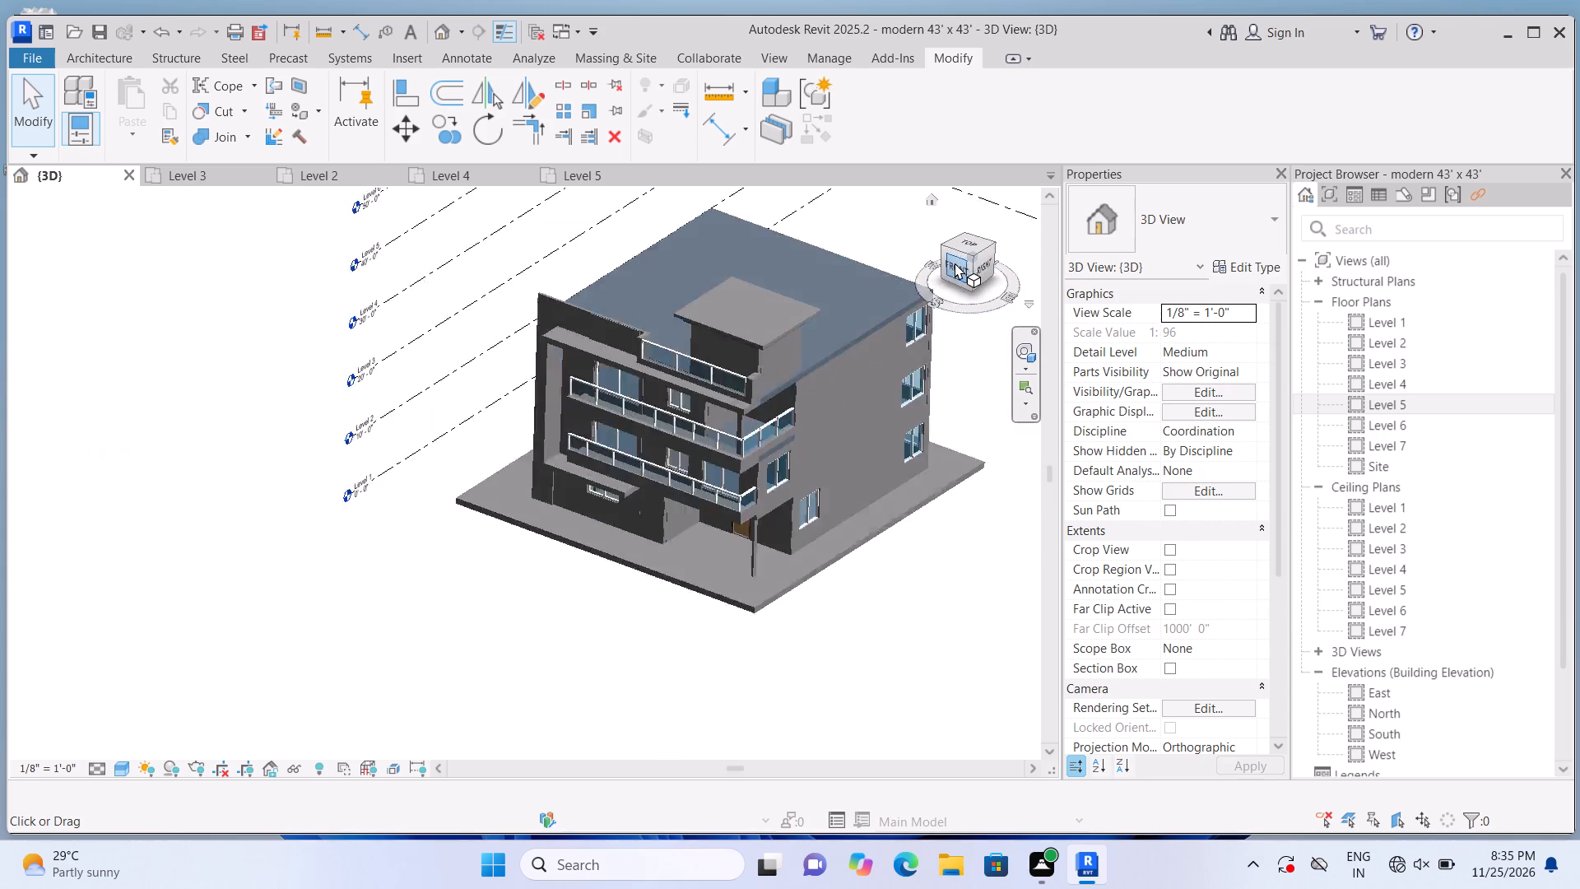
scroll(271, 471, up, 9)
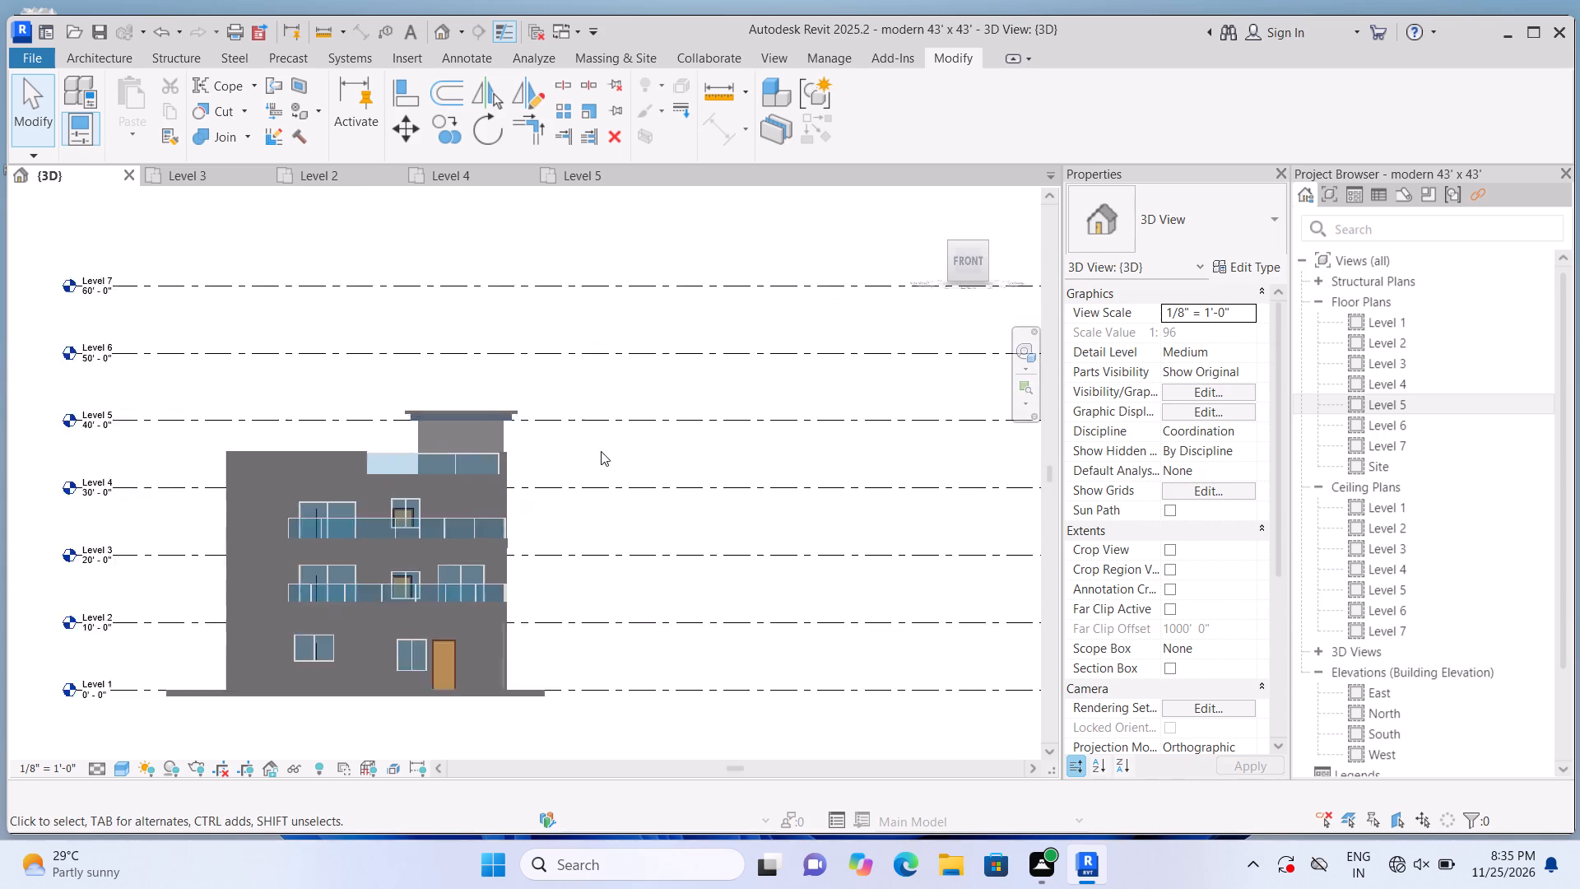
scroll(601, 451, up, 1)
scroll(587, 519, up, 1)
scroll(610, 512, down, 4)
scroll(436, 614, up, 6)
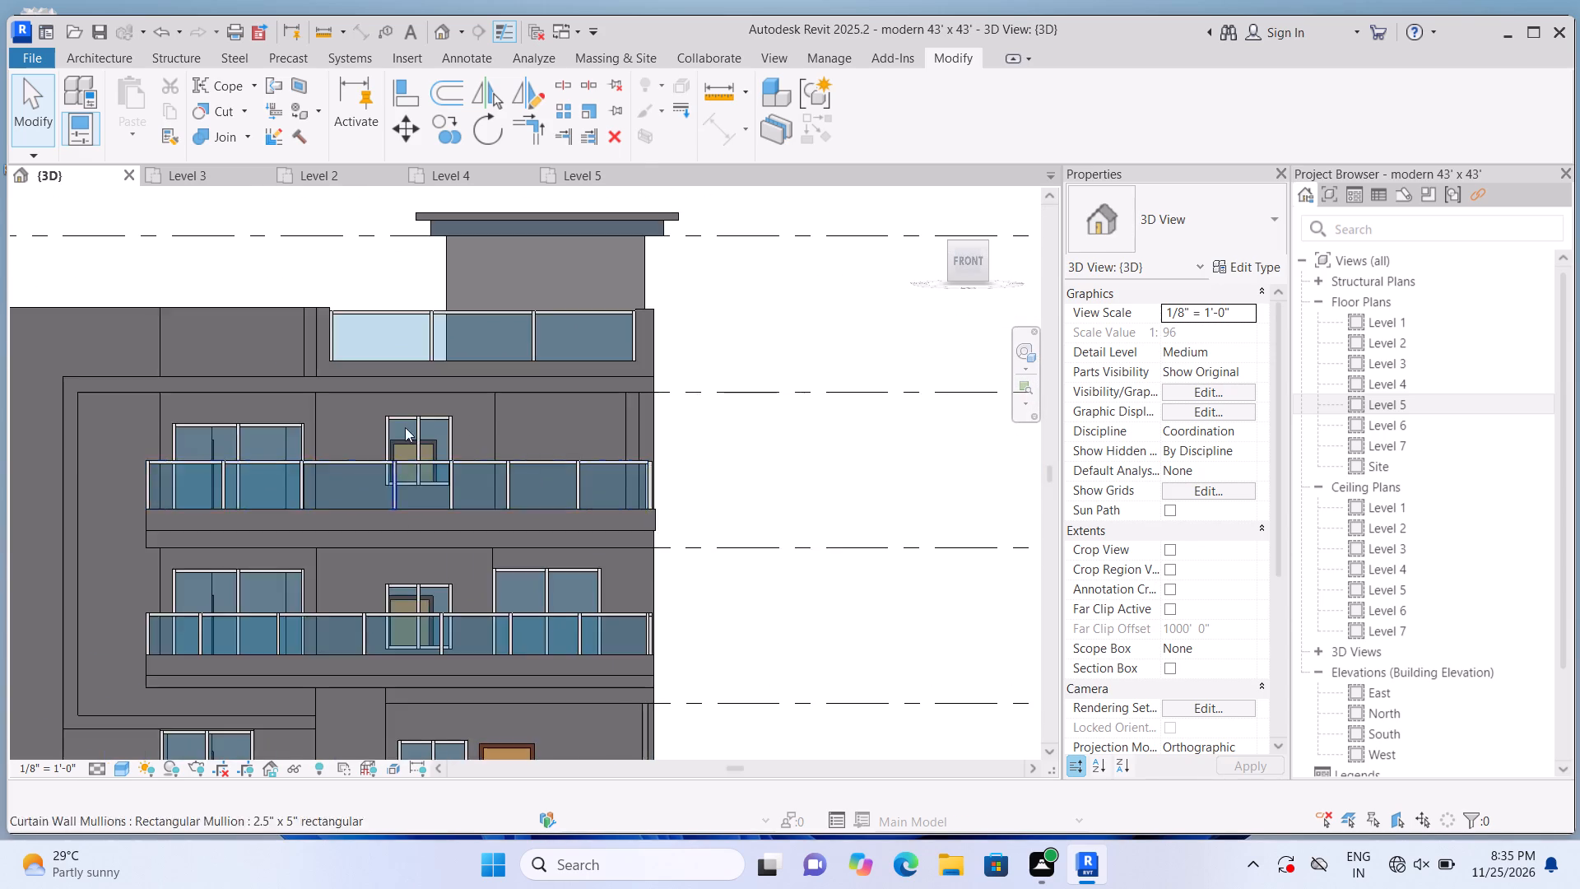
scroll(405, 427, up, 6)
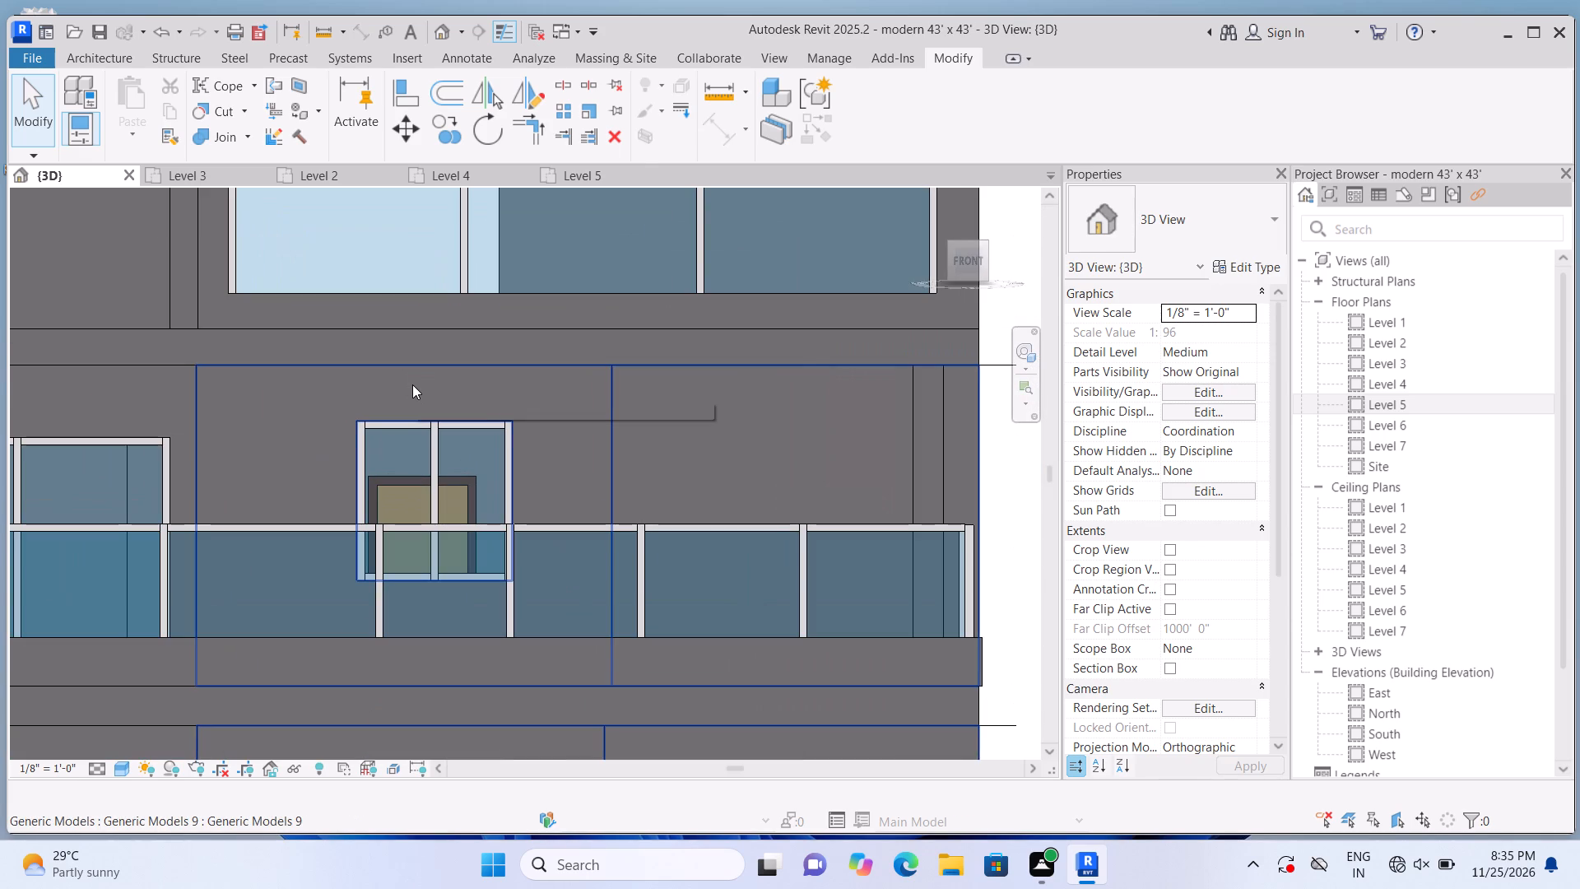
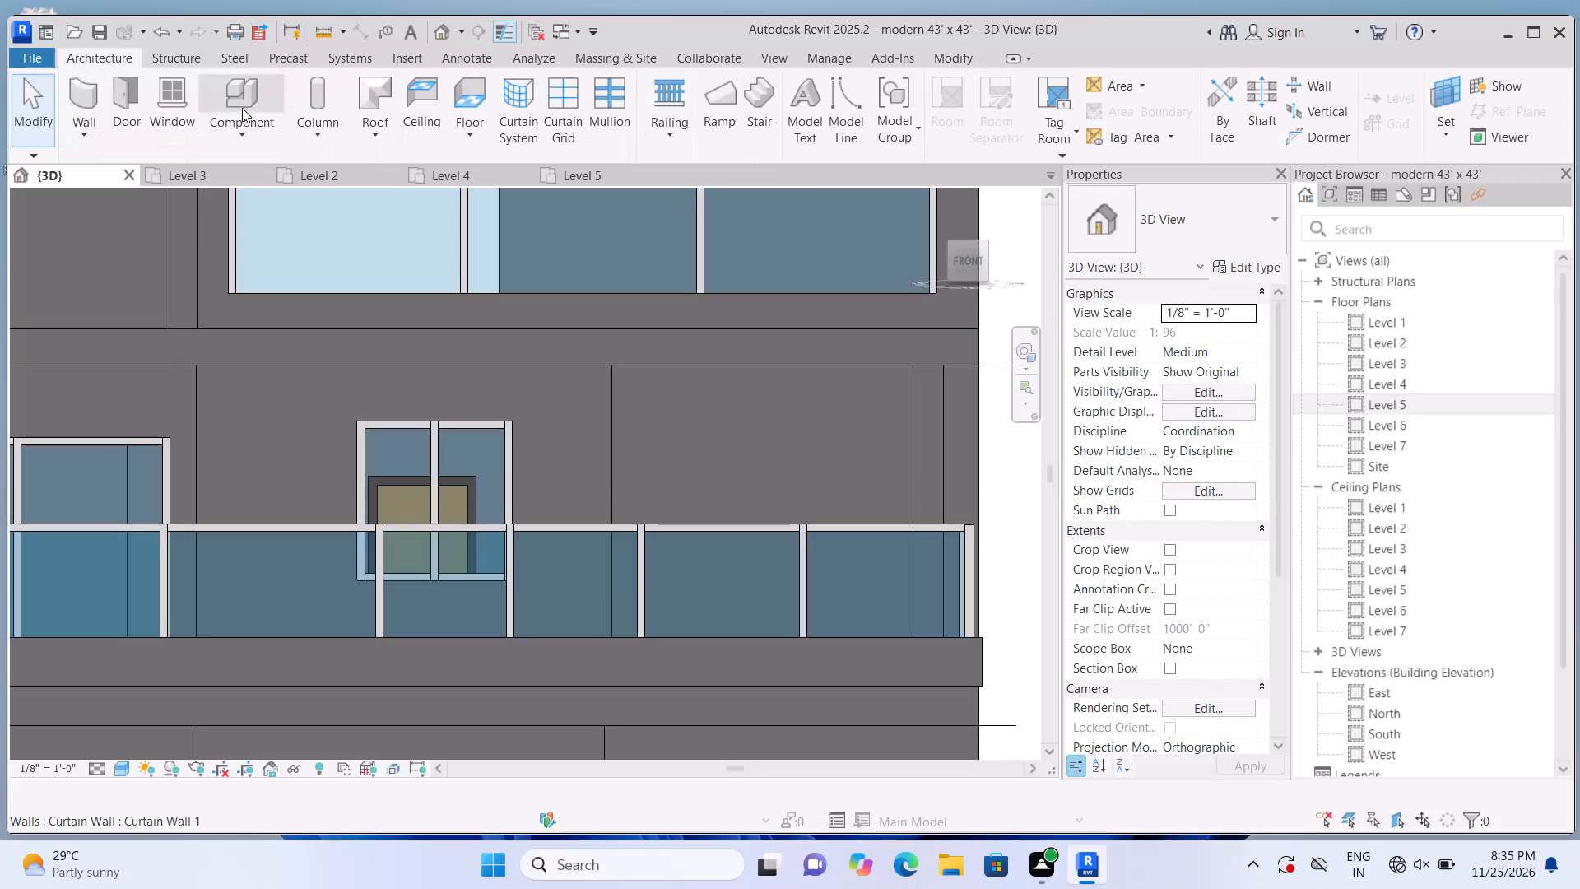
Start a new in-place component in the Generic Models category, keeping the suggested name.
click(247, 137)
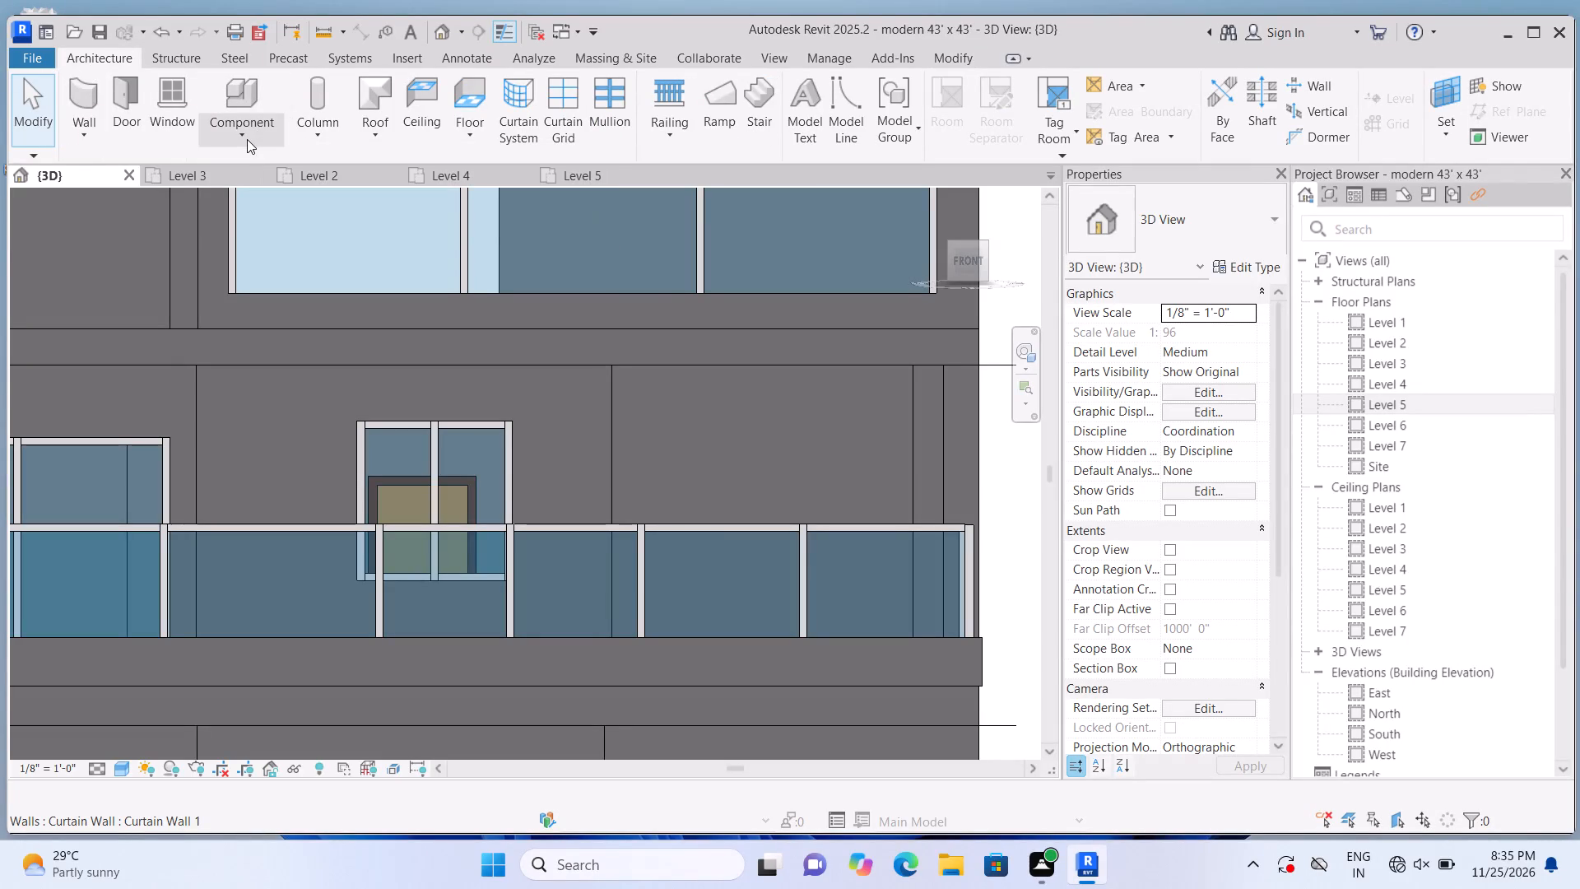
click(280, 208)
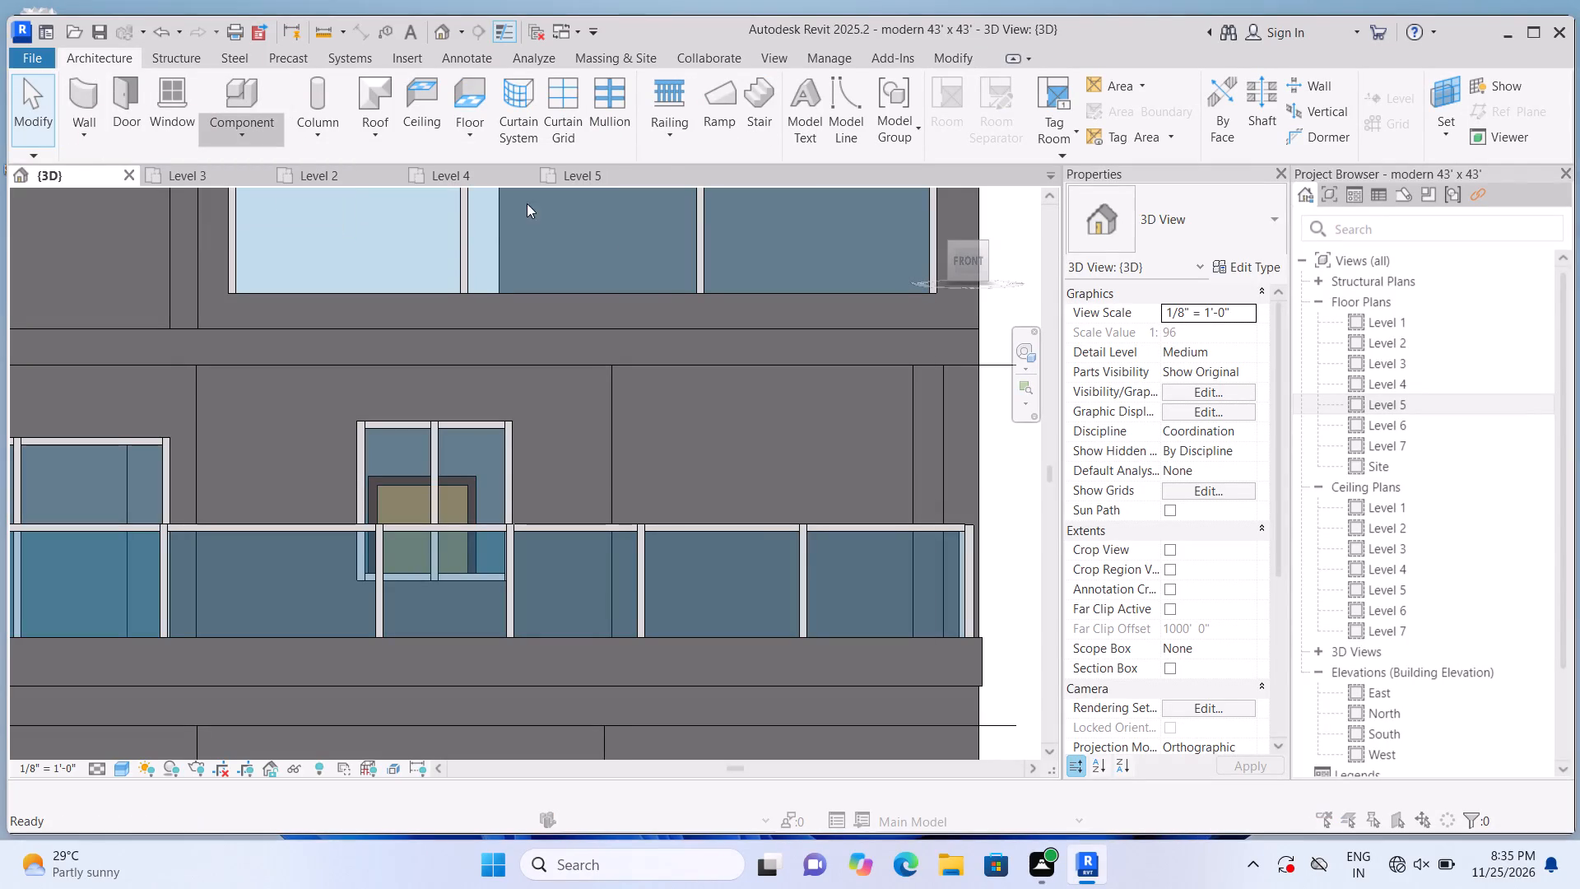
scroll(747, 314, down, 5)
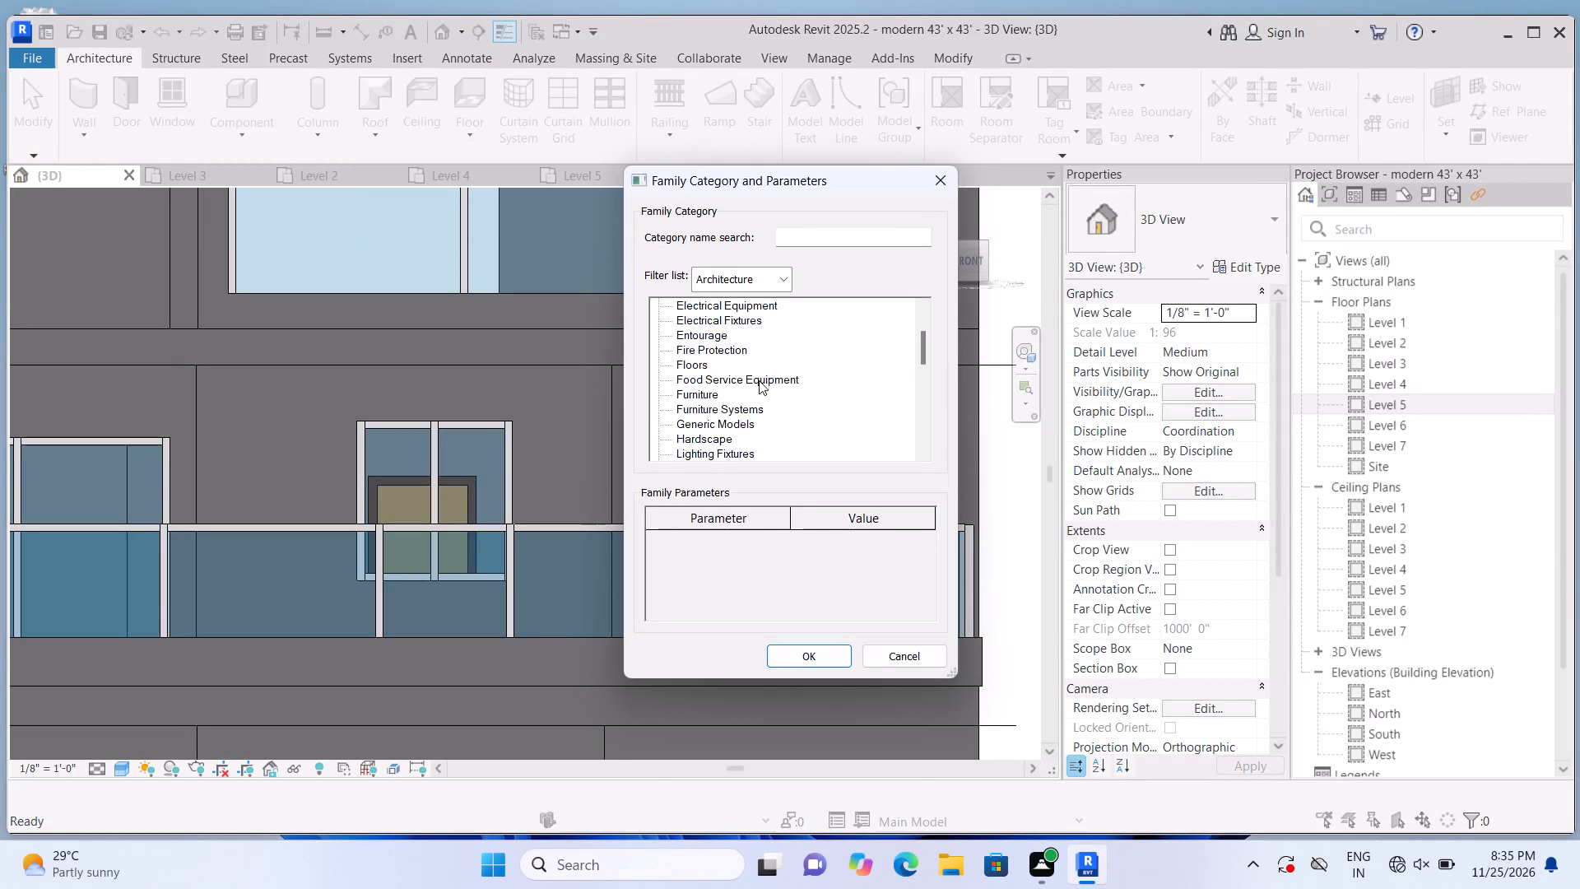
click(750, 424)
double_click(788, 654)
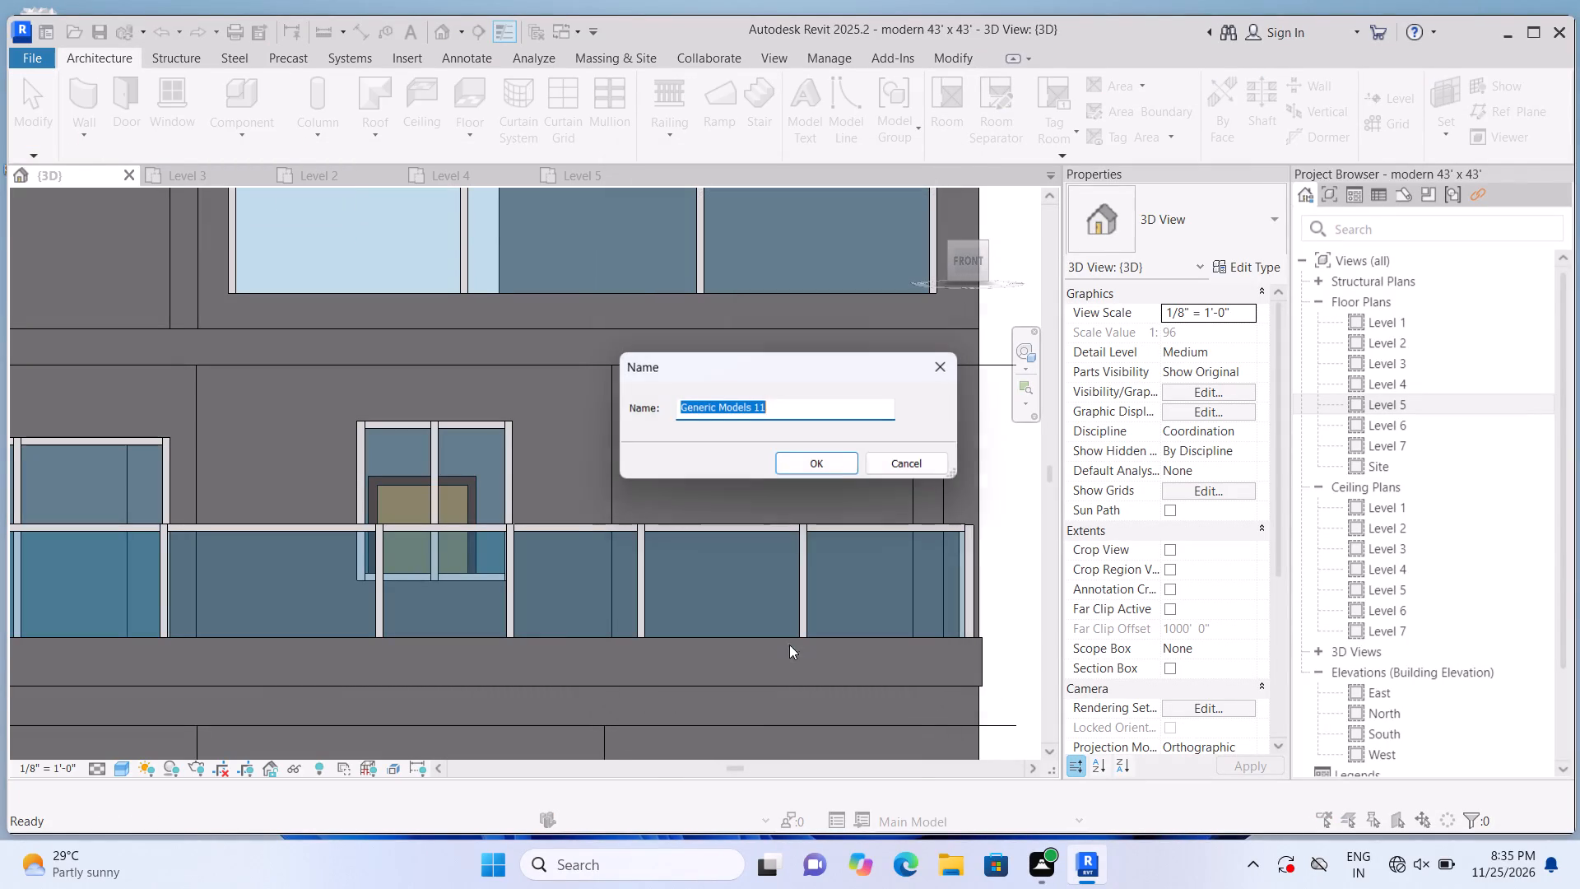
click(805, 472)
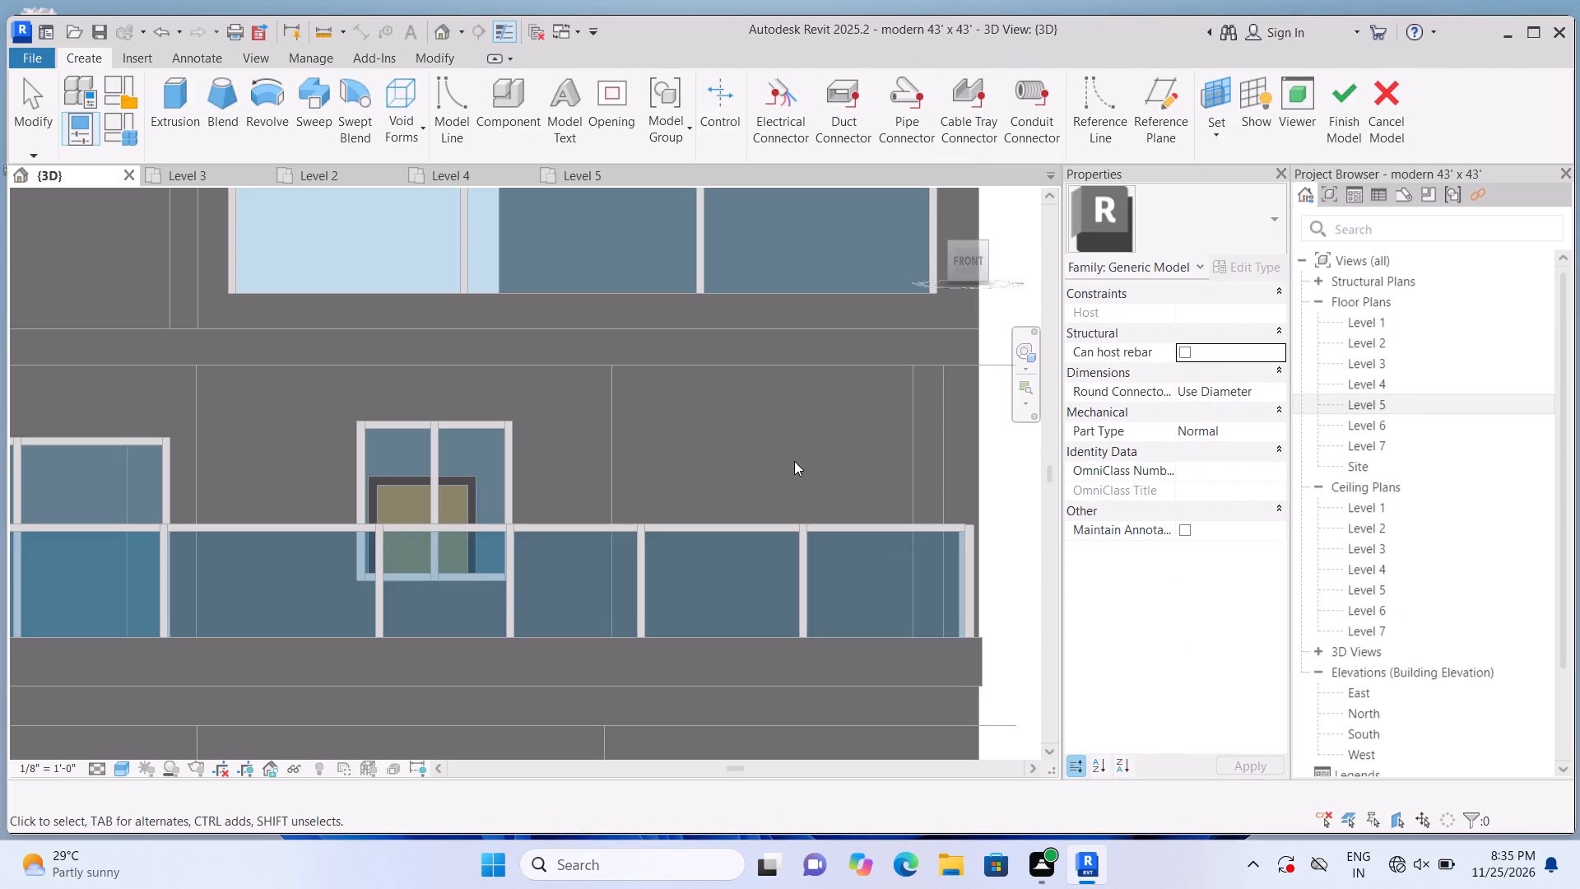
Extrude a 4" deep rectangle, about 5'-11" by 8", directly above the Level 3 middle window, using the surrounding cladding face as work plane.
scroll(673, 396, down, 2)
scroll(494, 358, up, 1)
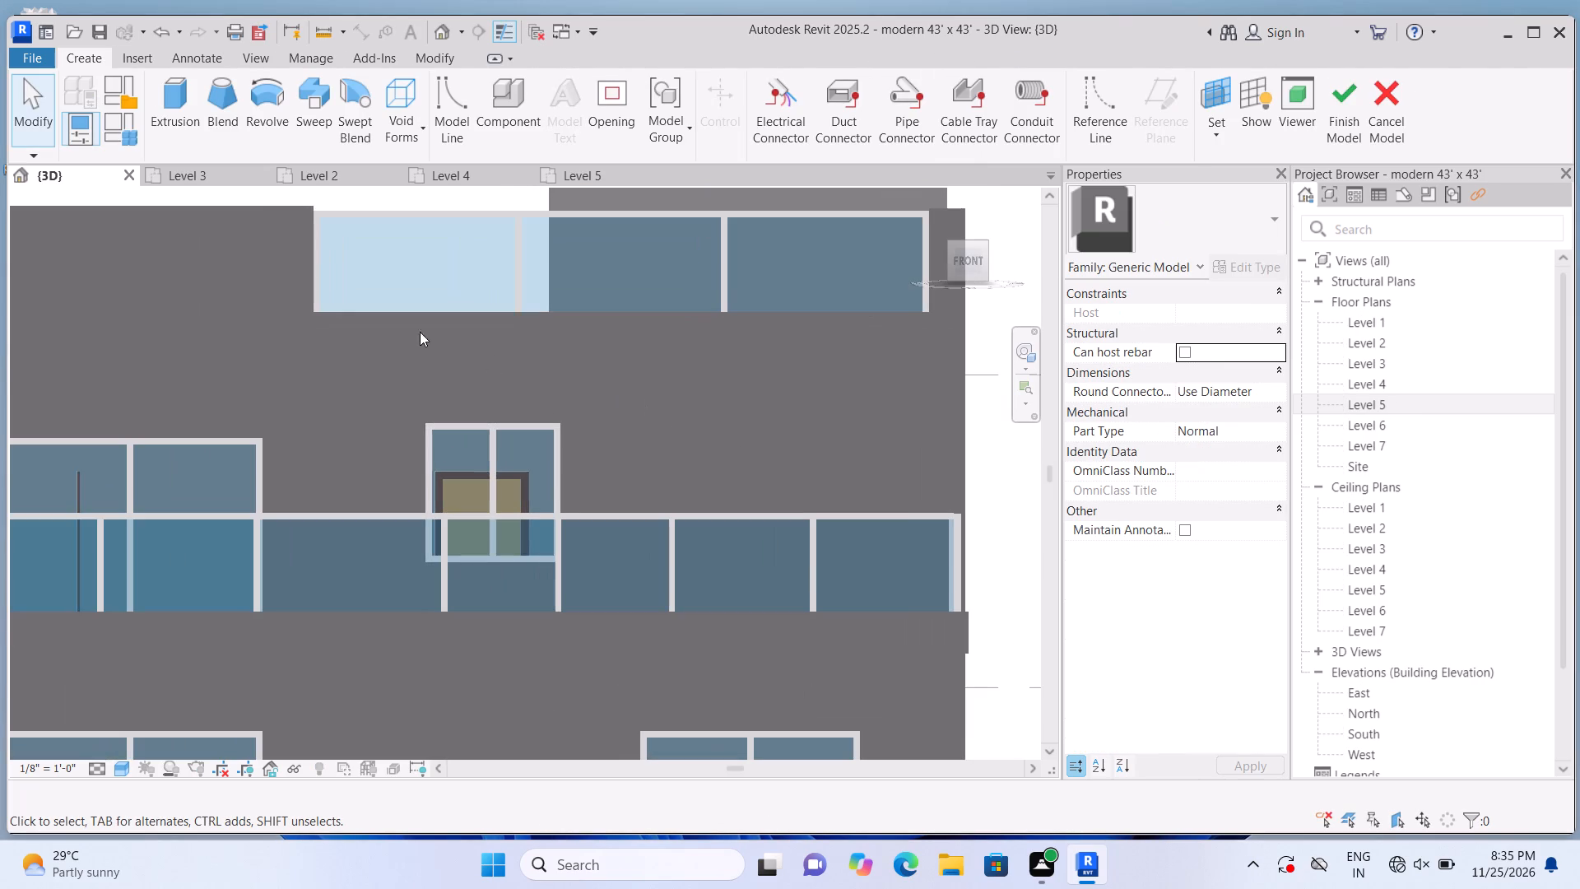
click(162, 101)
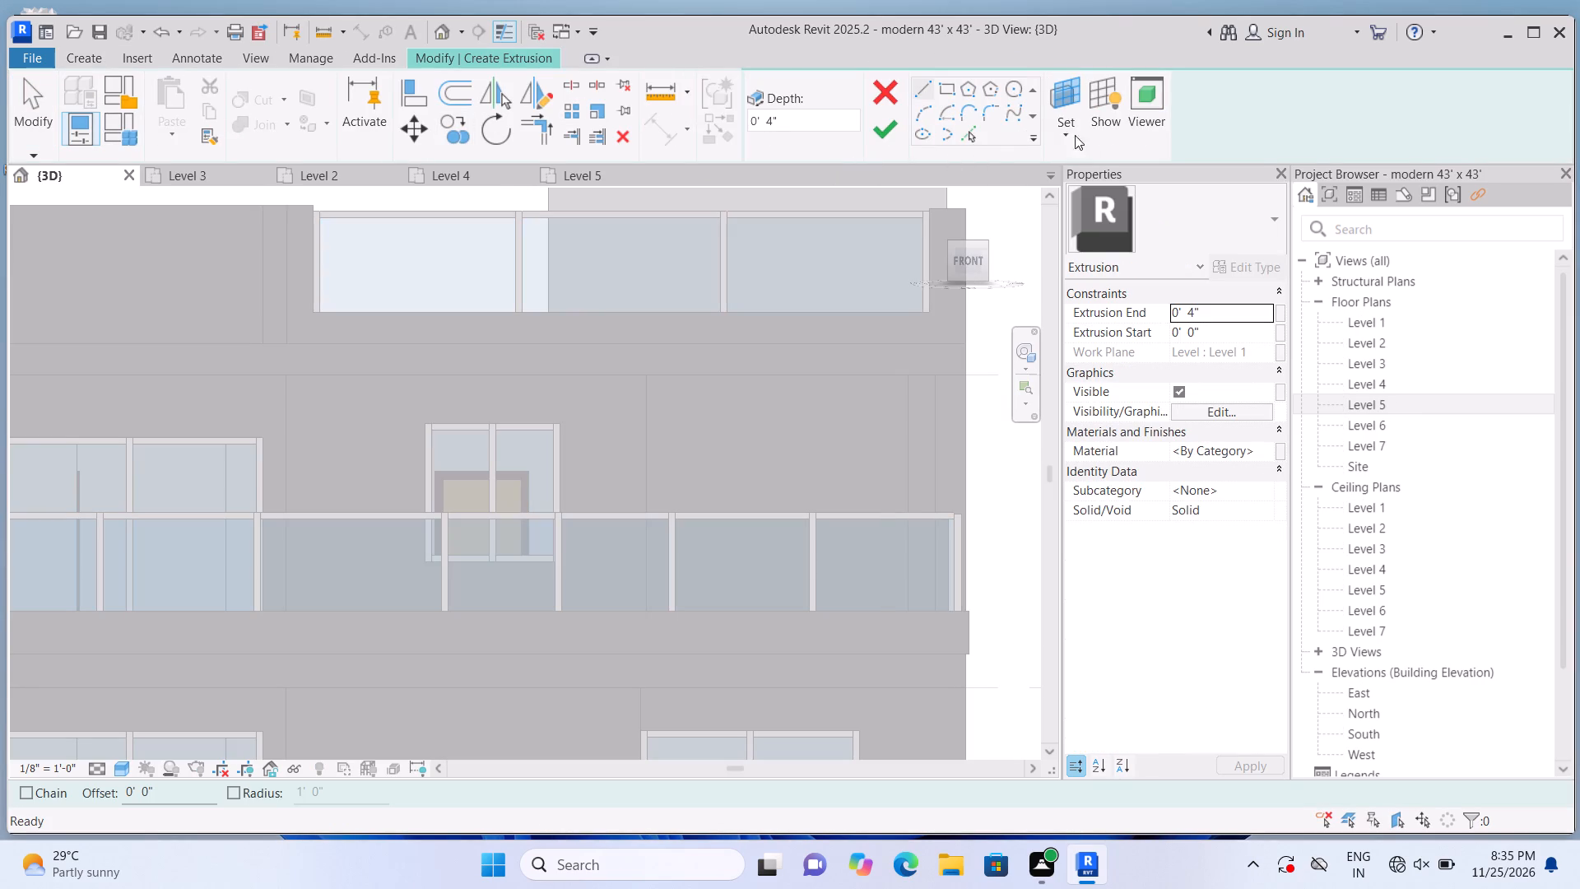
click(1077, 130)
click(1084, 216)
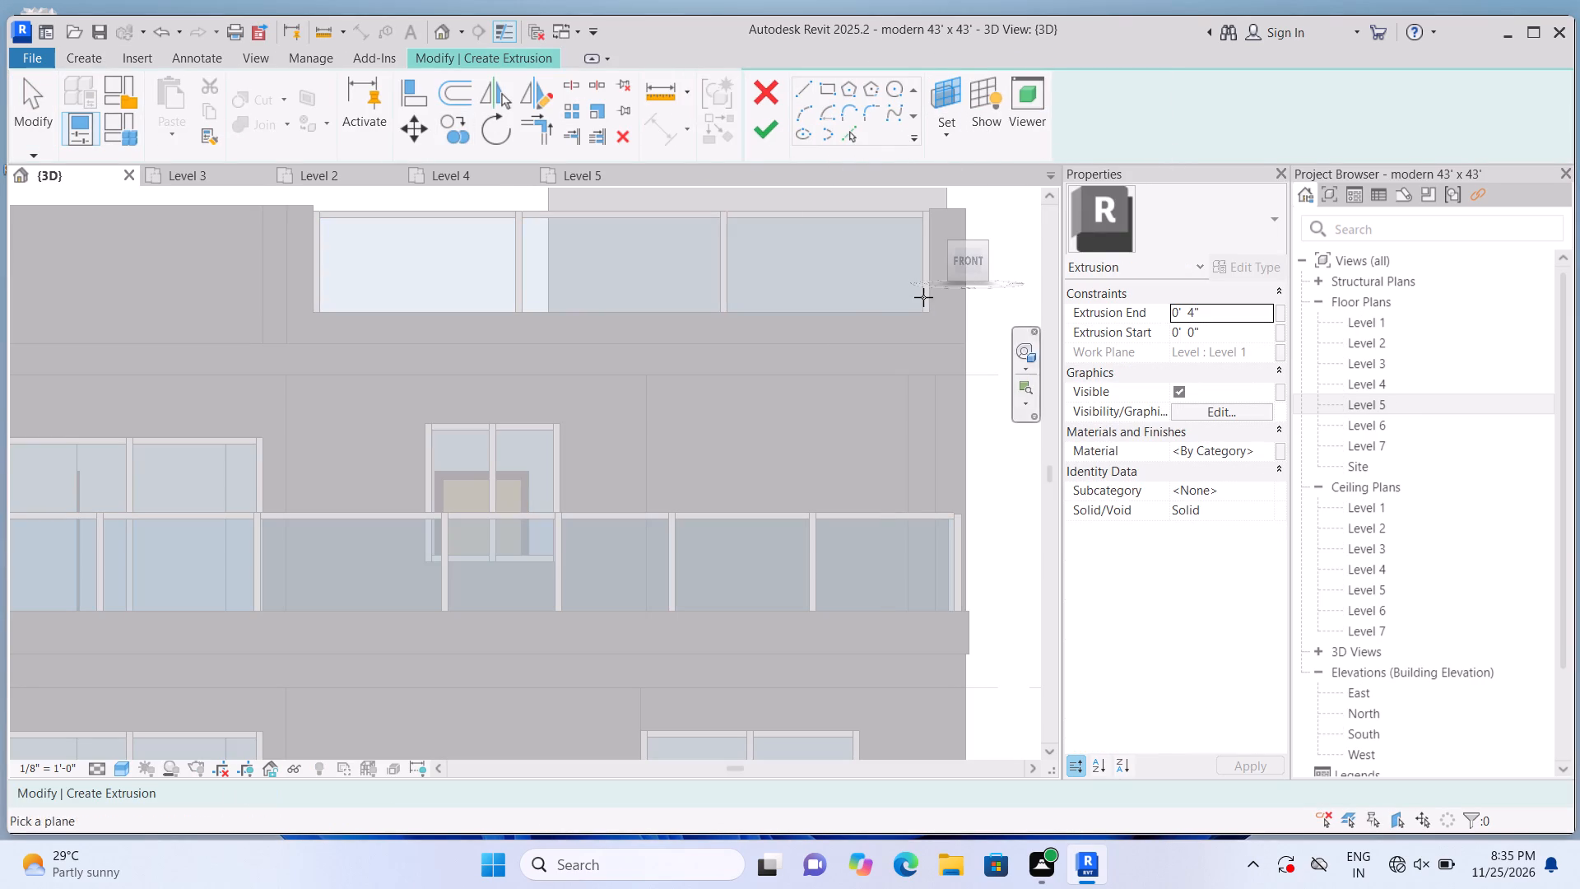
click(585, 401)
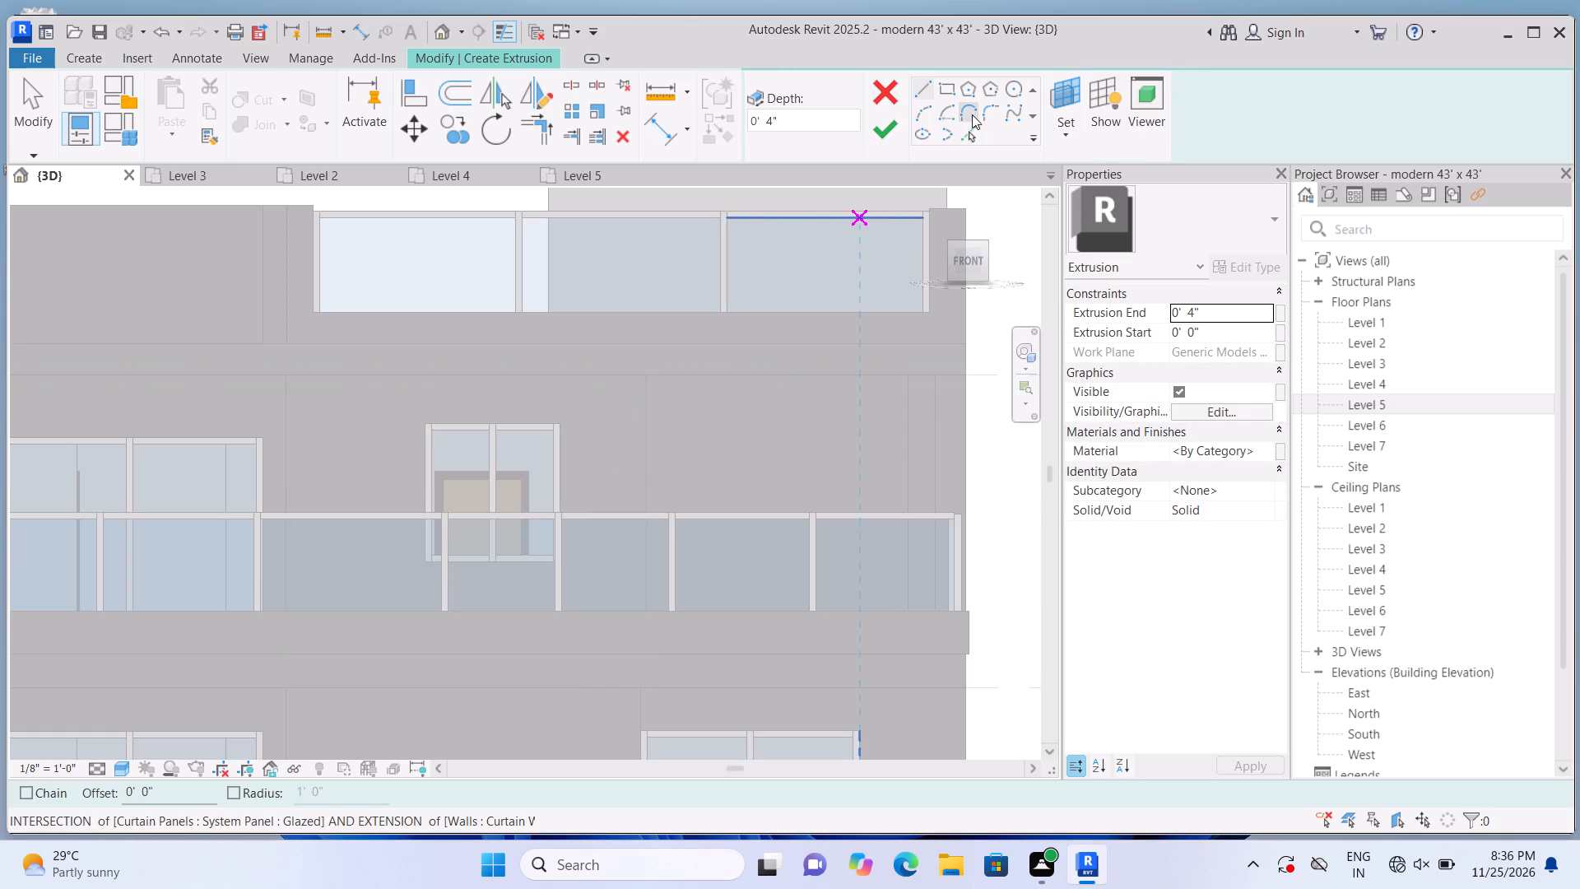
click(942, 89)
scroll(611, 297, up, 1)
scroll(503, 437, up, 4)
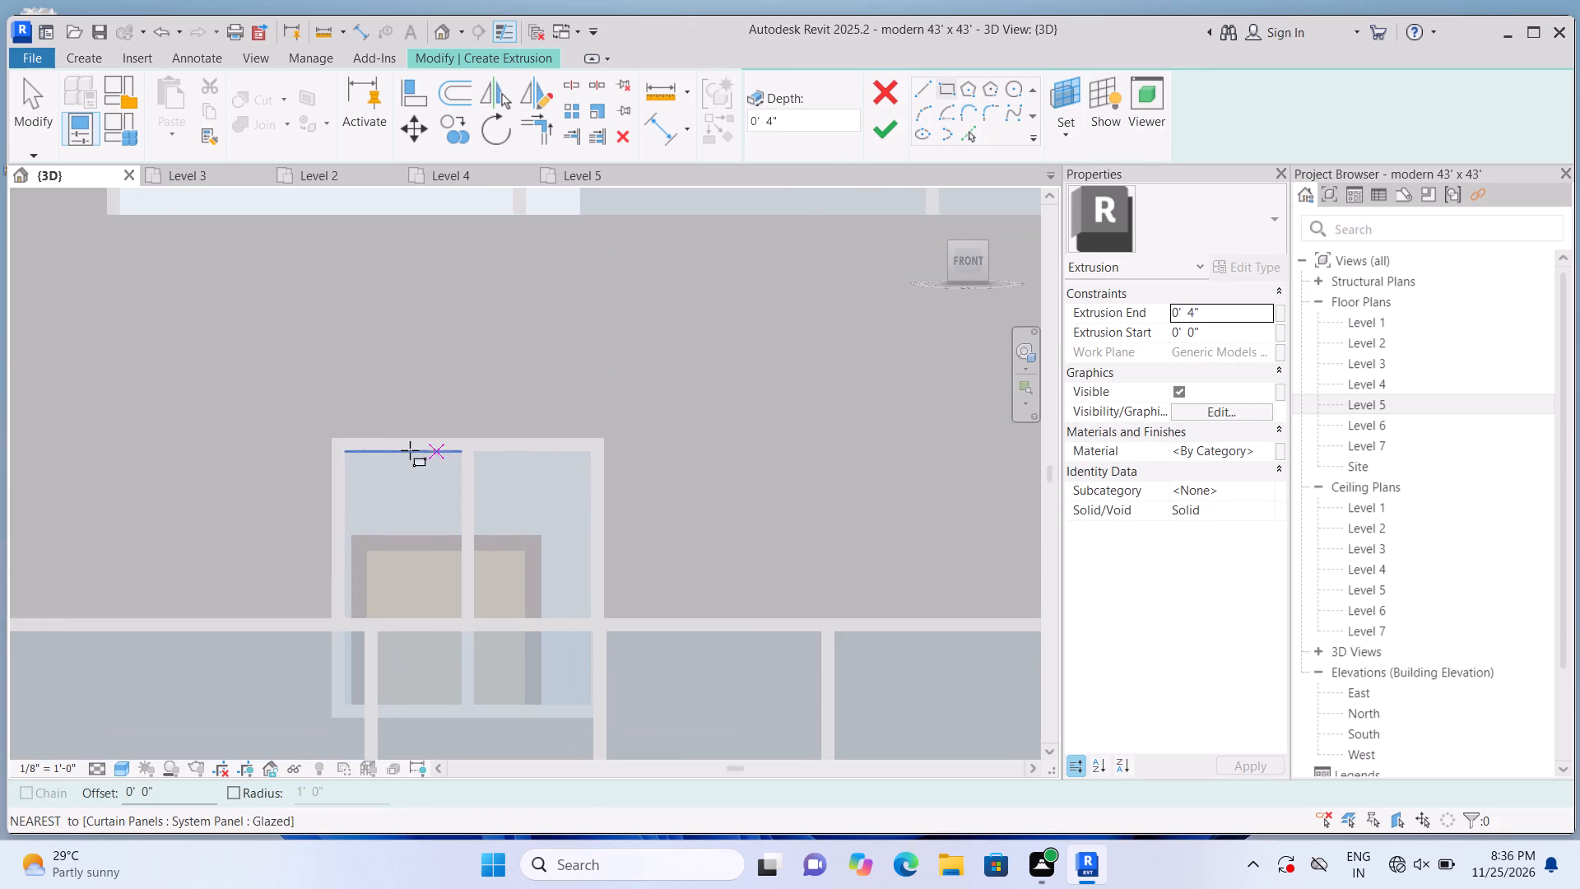
scroll(369, 424, up, 1)
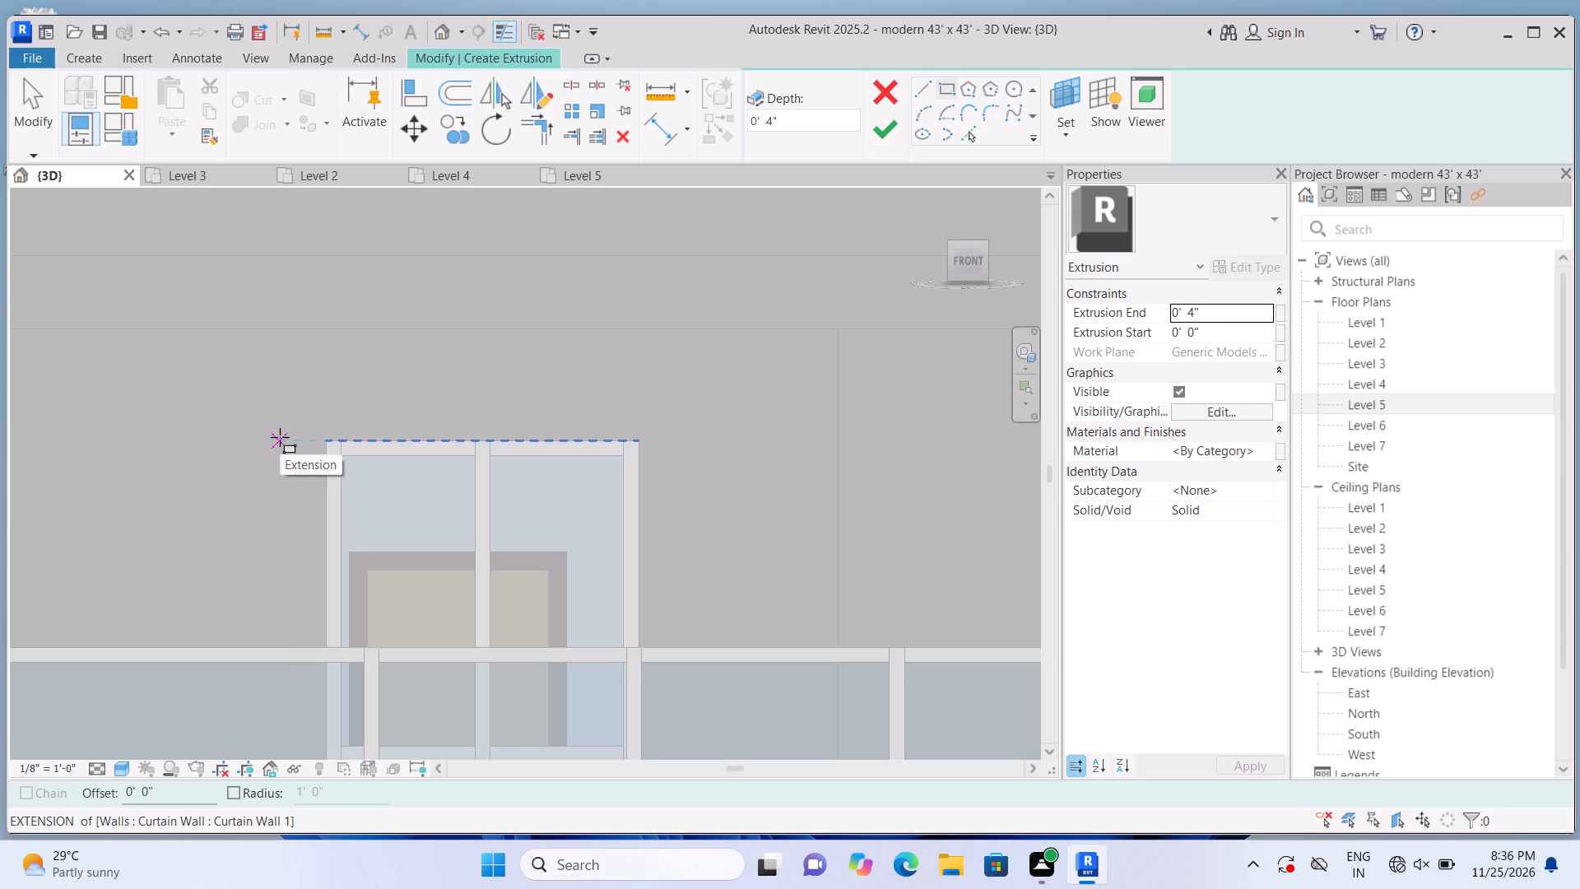
click(280, 437)
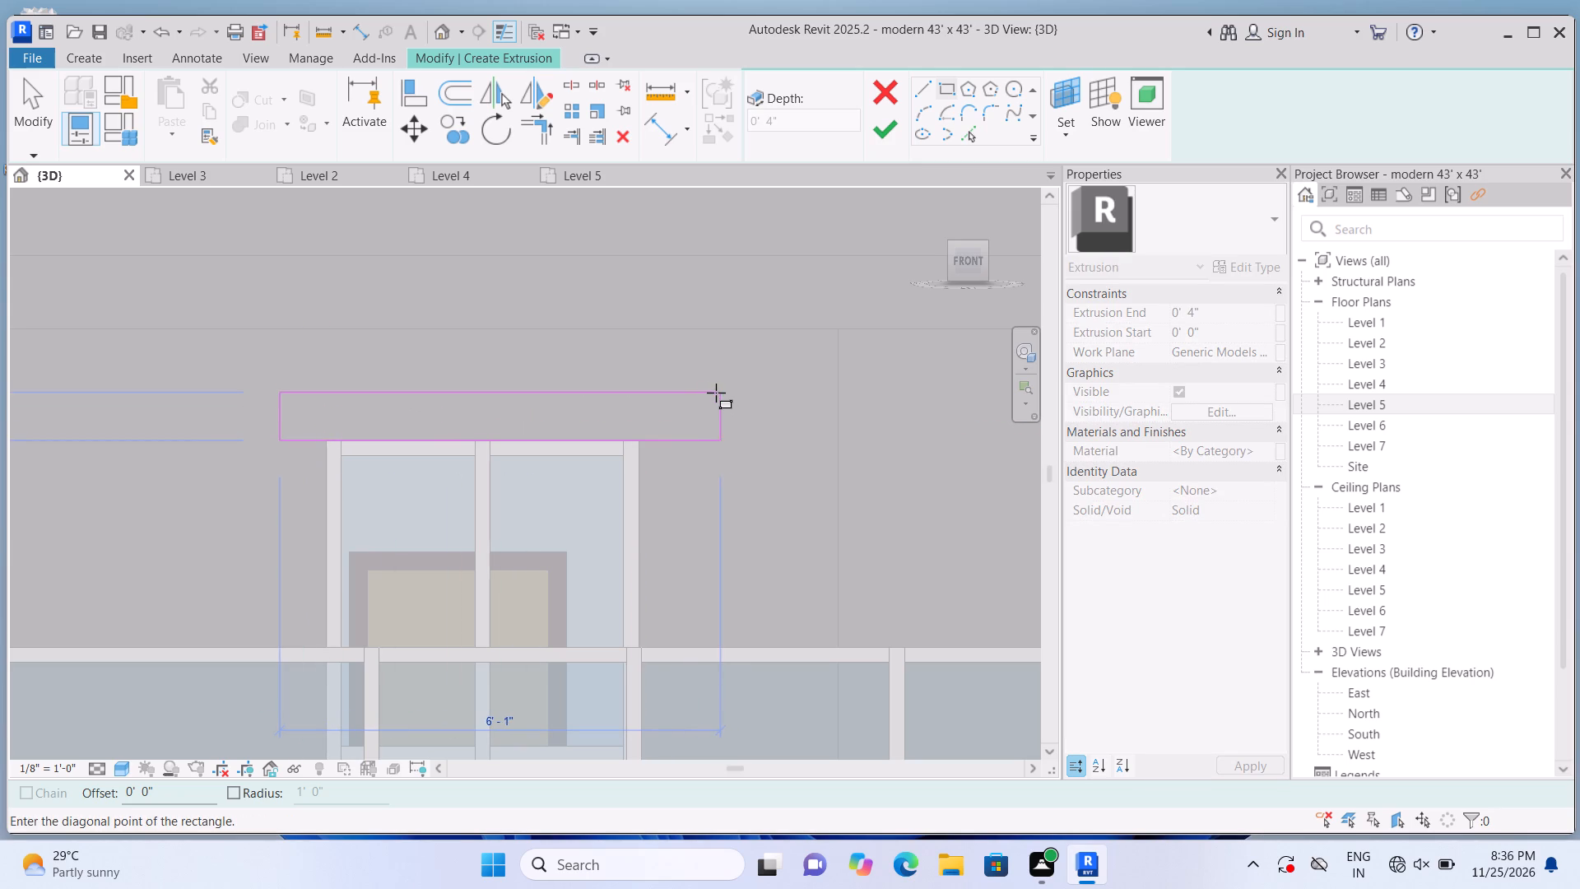
click(706, 392)
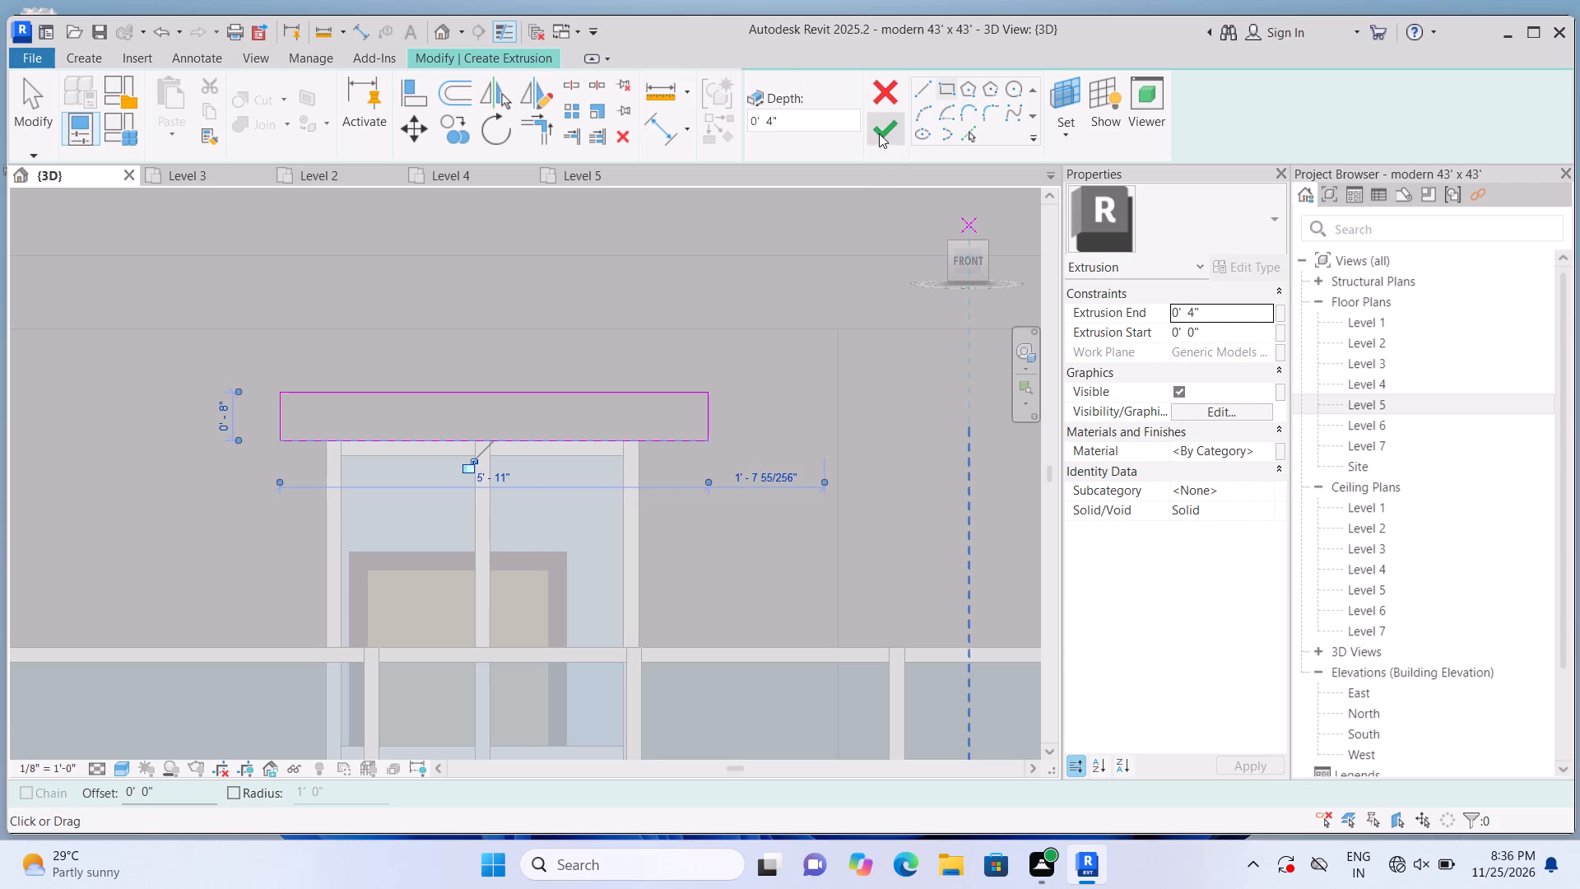
click(879, 133)
scroll(653, 275, down, 2)
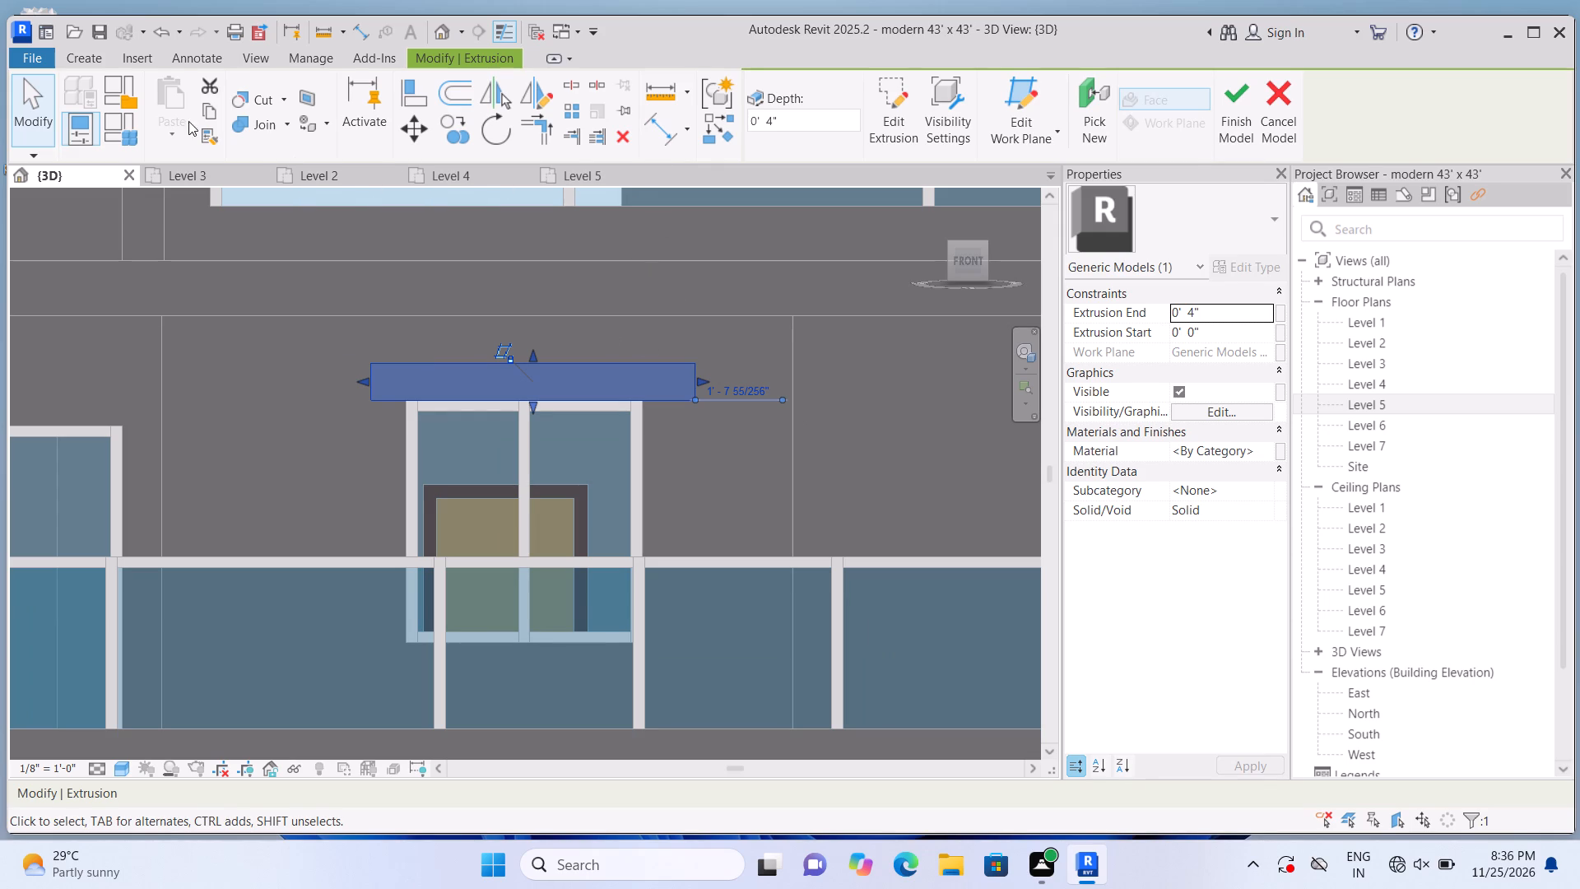
Extrude a 4" deep vertical strip, about 9 1/4" wide and 7'-4" high, along the window's right side down to the cladding's bottom edge.
click(77, 63)
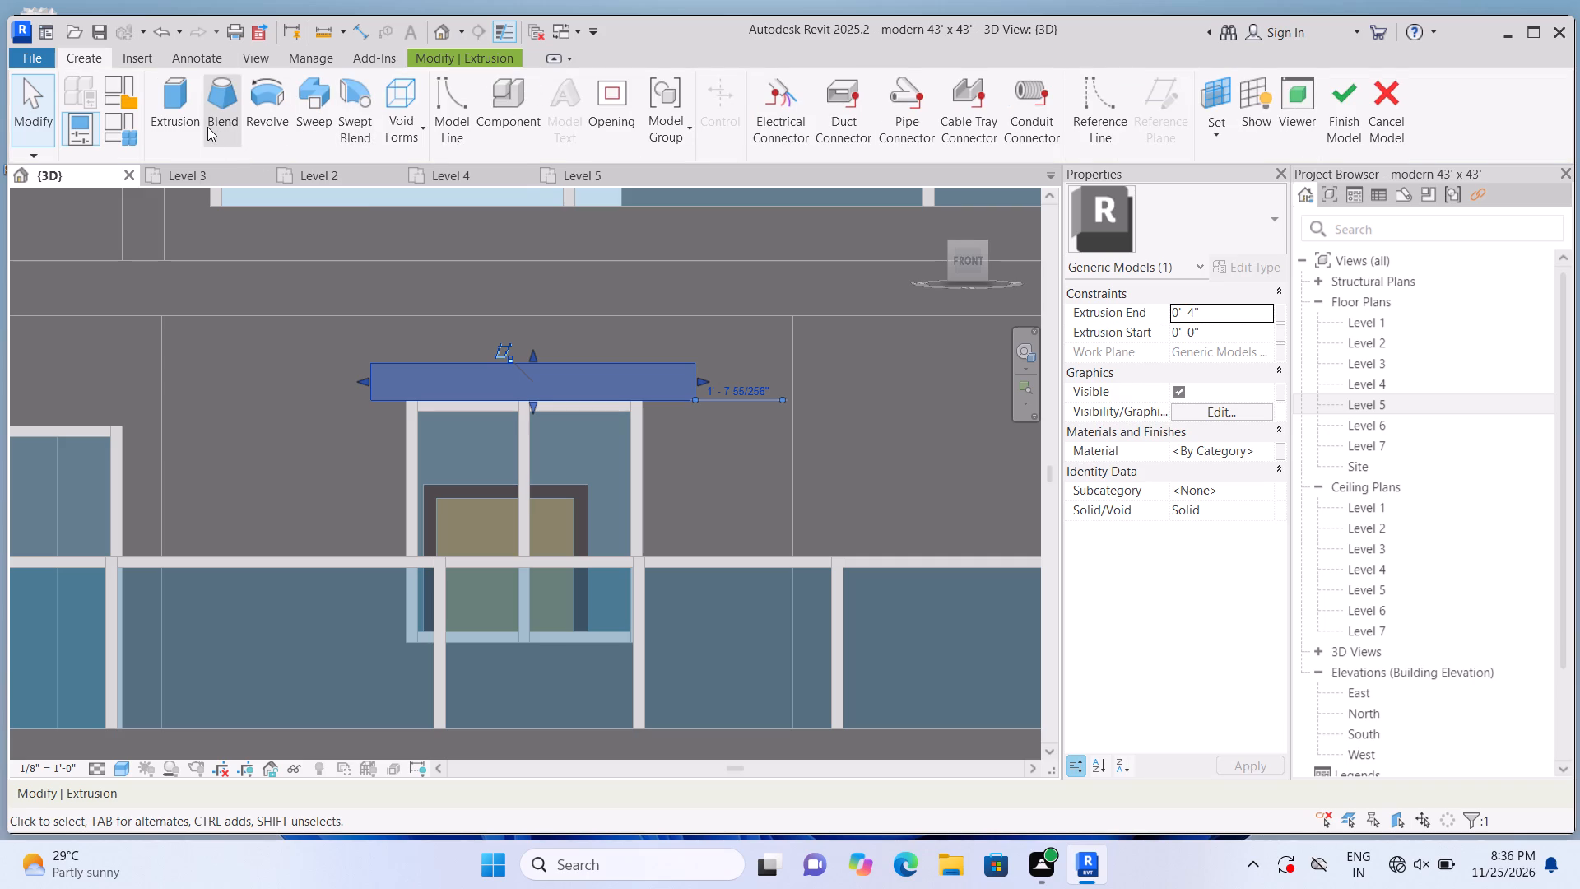
click(165, 103)
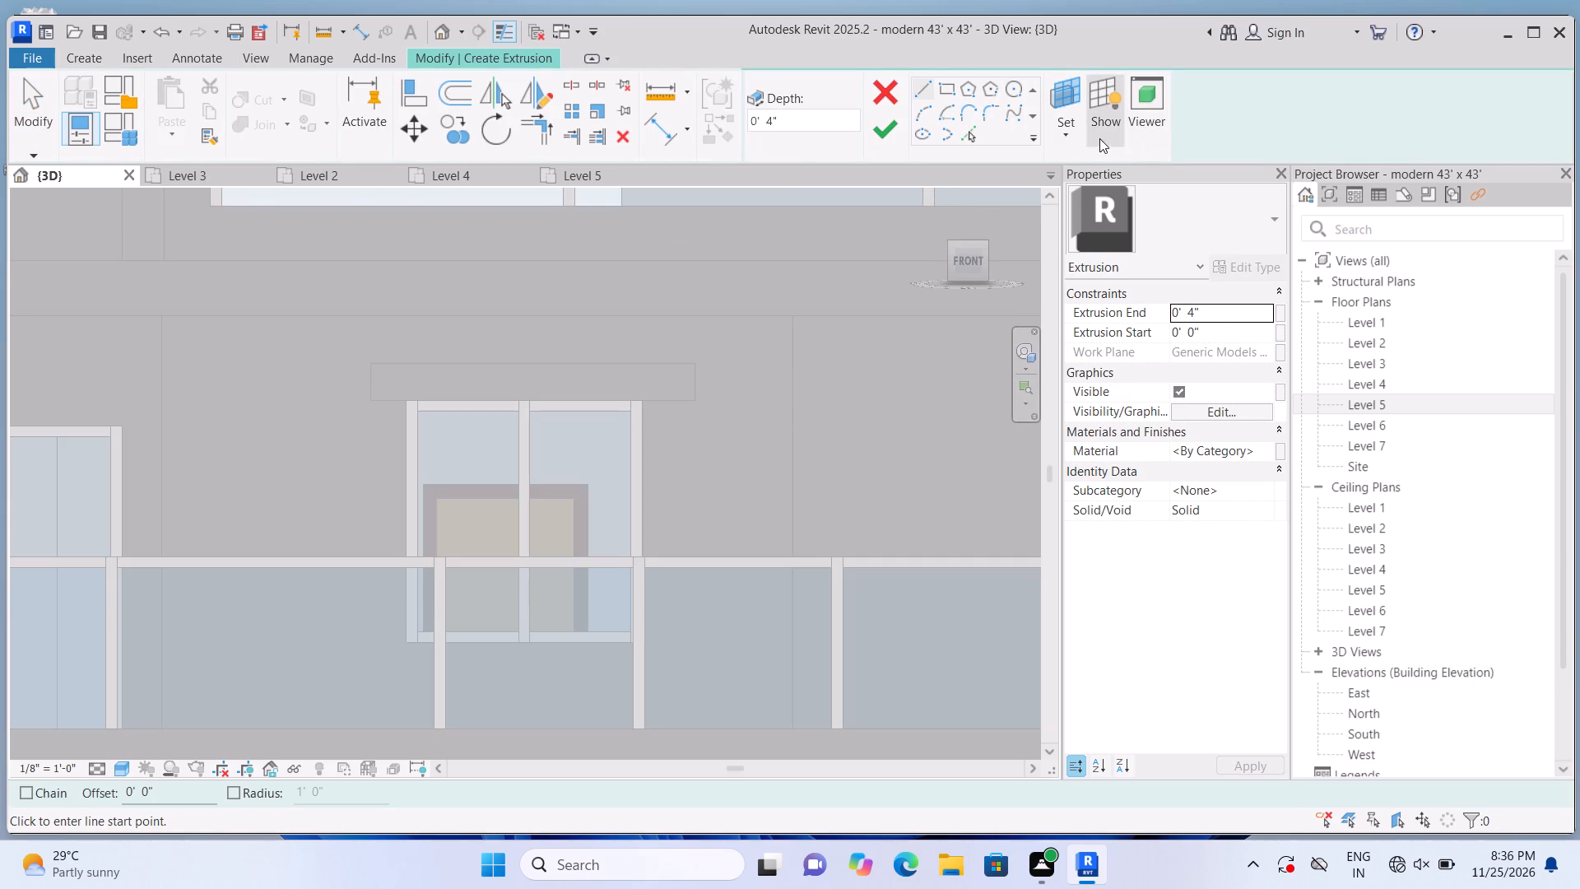
click(1077, 137)
click(1085, 207)
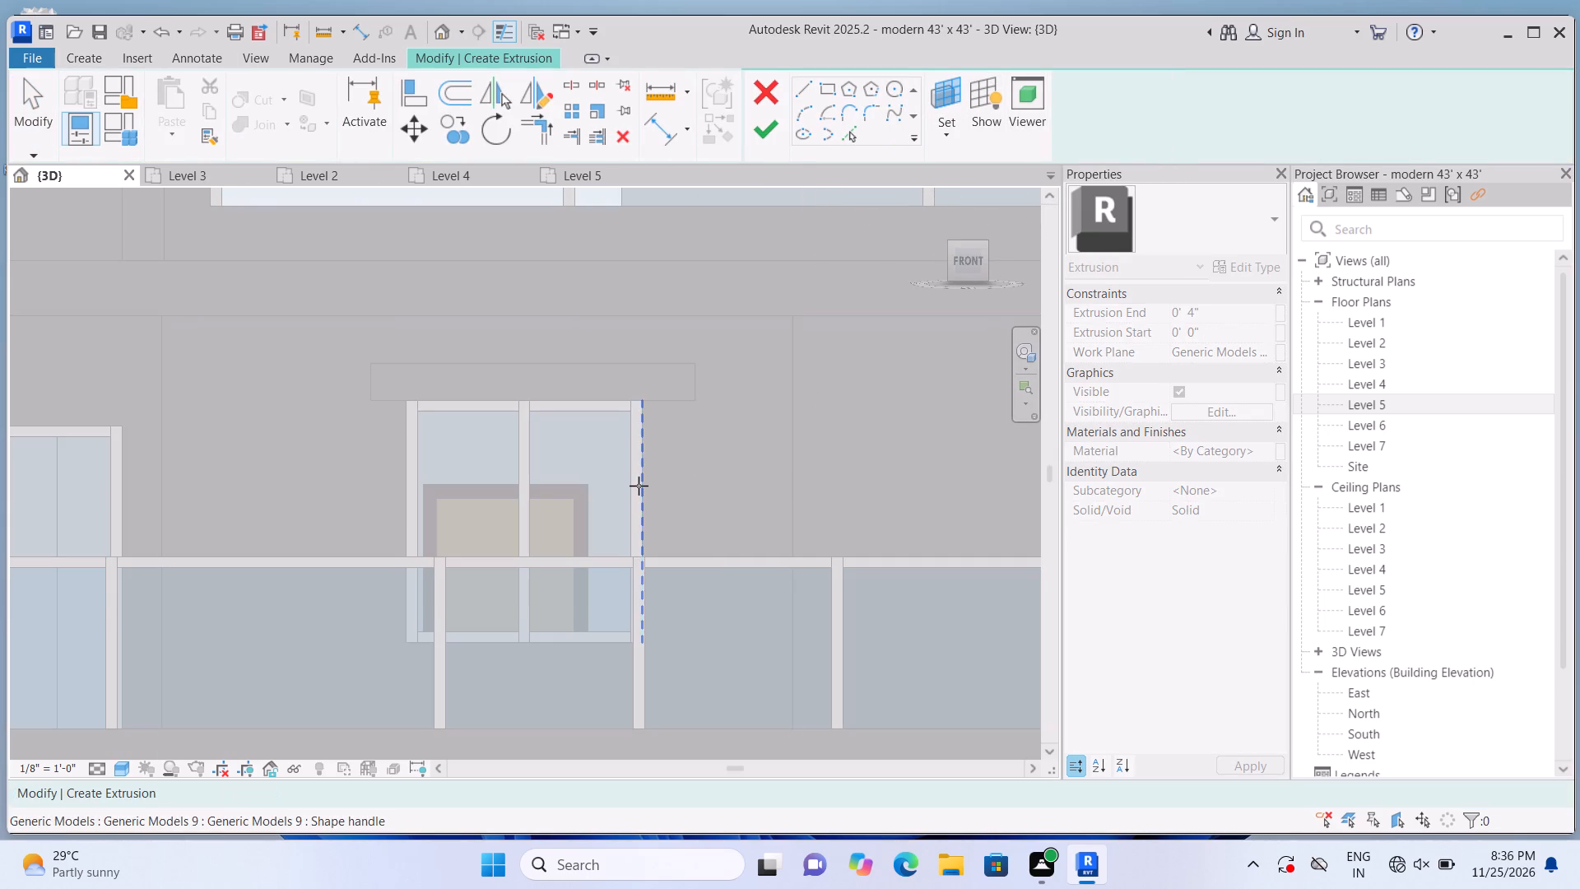
click(704, 468)
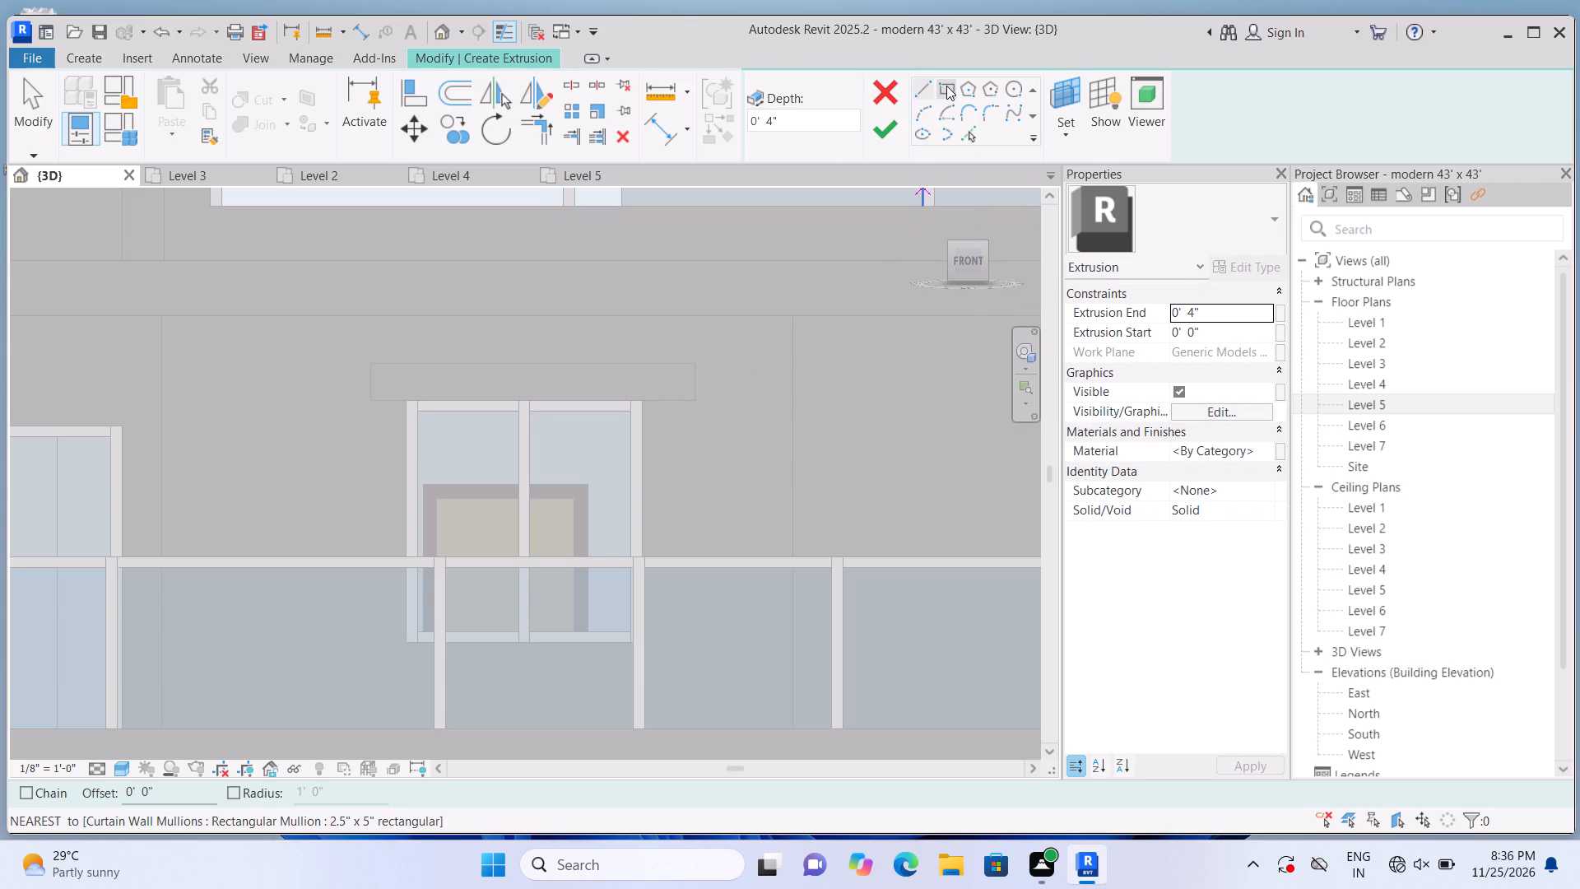
click(946, 86)
click(642, 399)
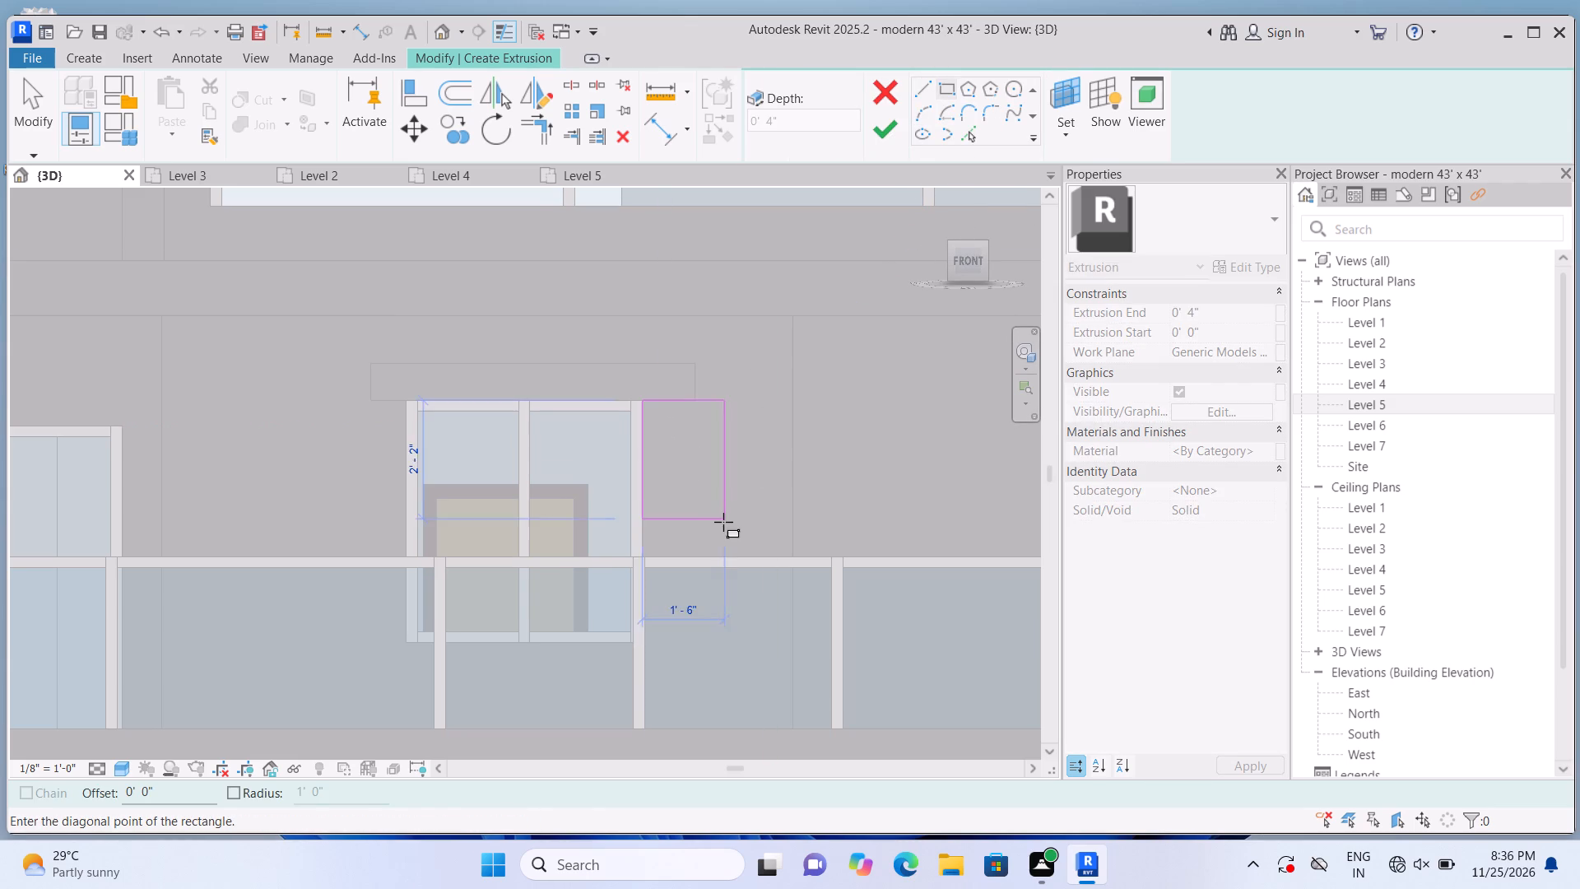
scroll(720, 524, down, 5)
scroll(691, 645, up, 7)
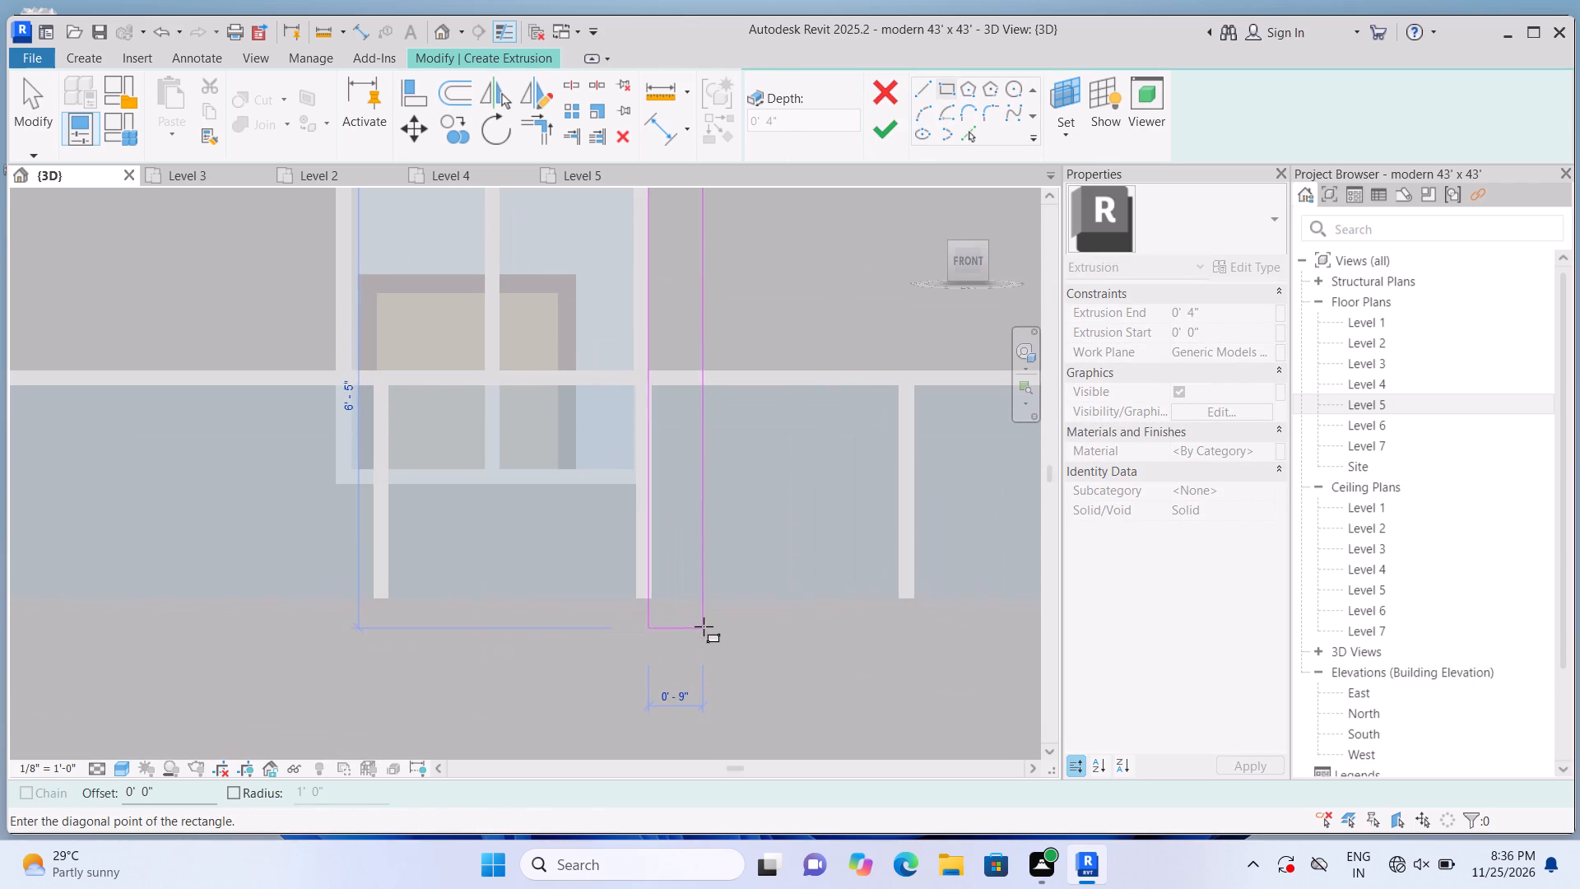
scroll(701, 522, down, 2)
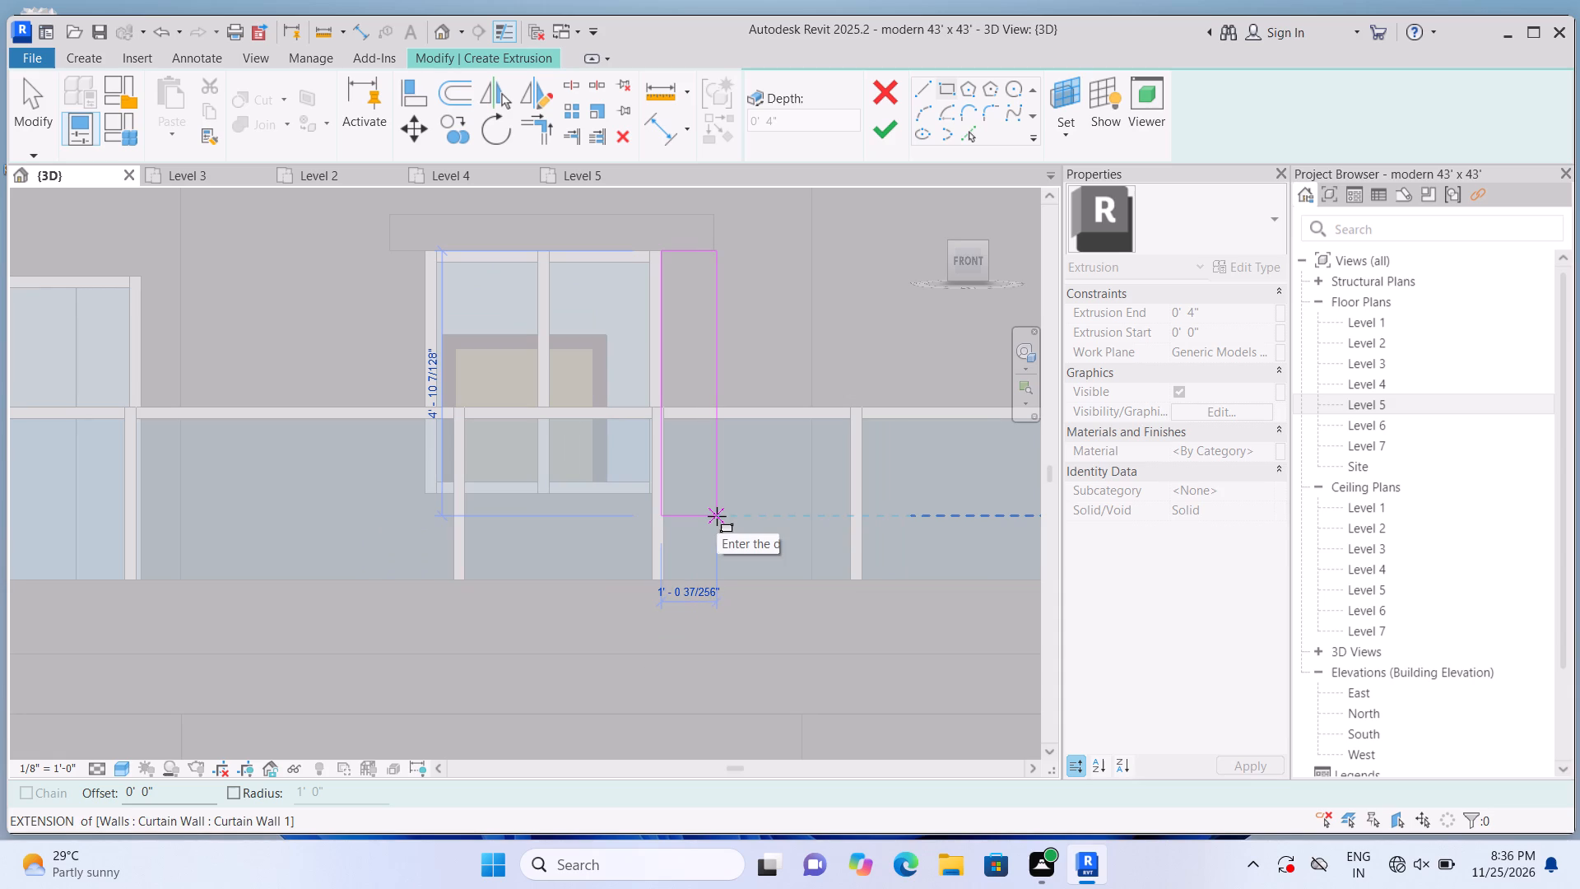
click(704, 652)
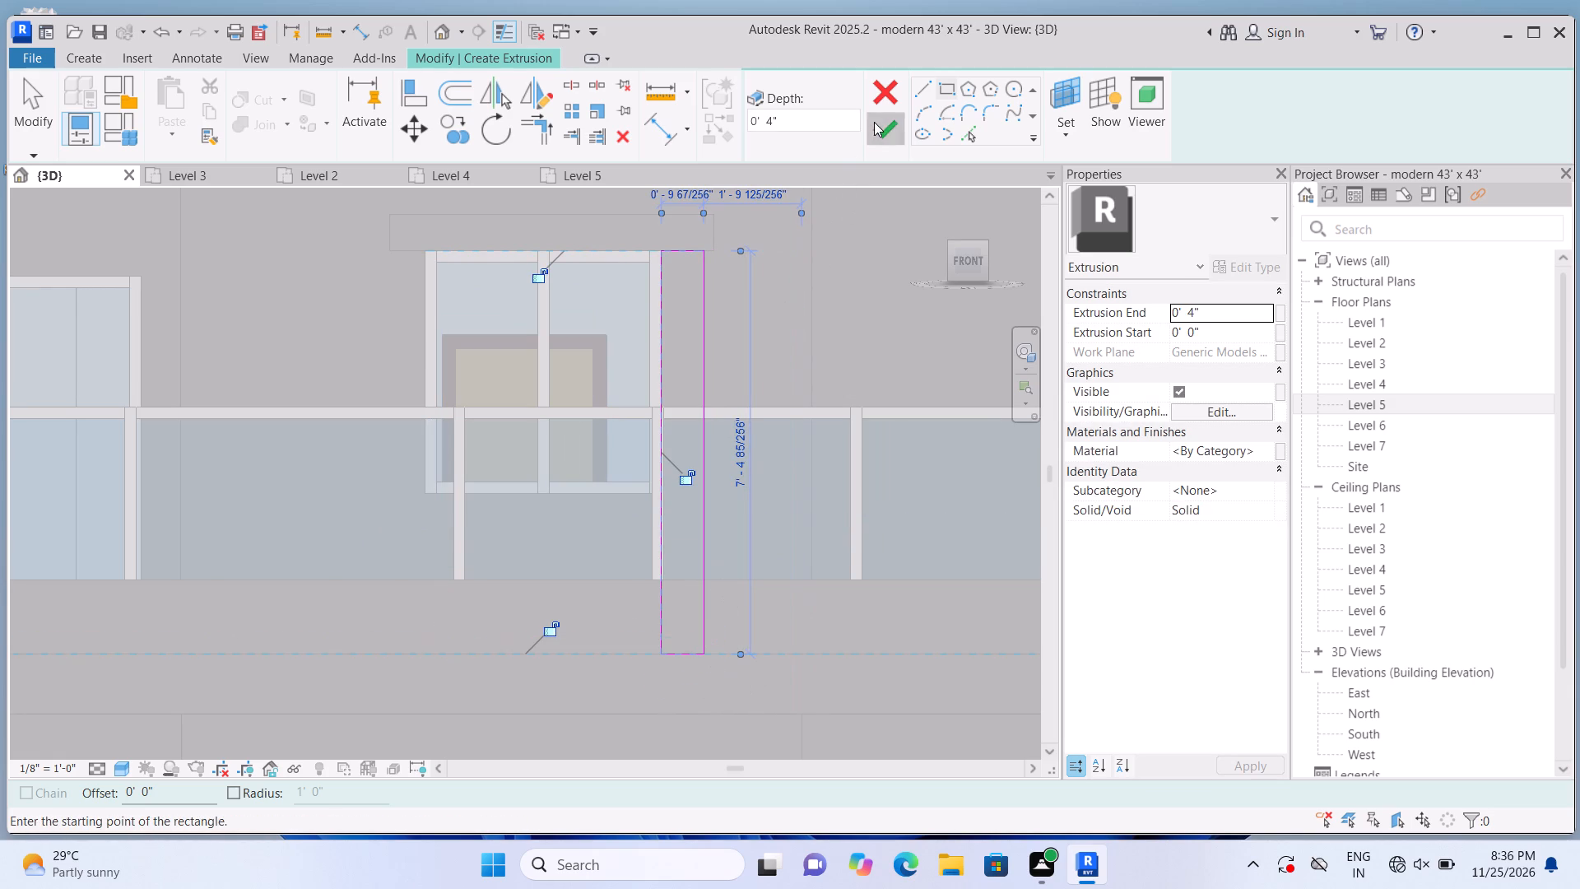
click(874, 122)
Shorten the head piece above the window so its right end lines up with the right strip's outer edge.
scroll(654, 288, up, 2)
scroll(703, 218, down, 1)
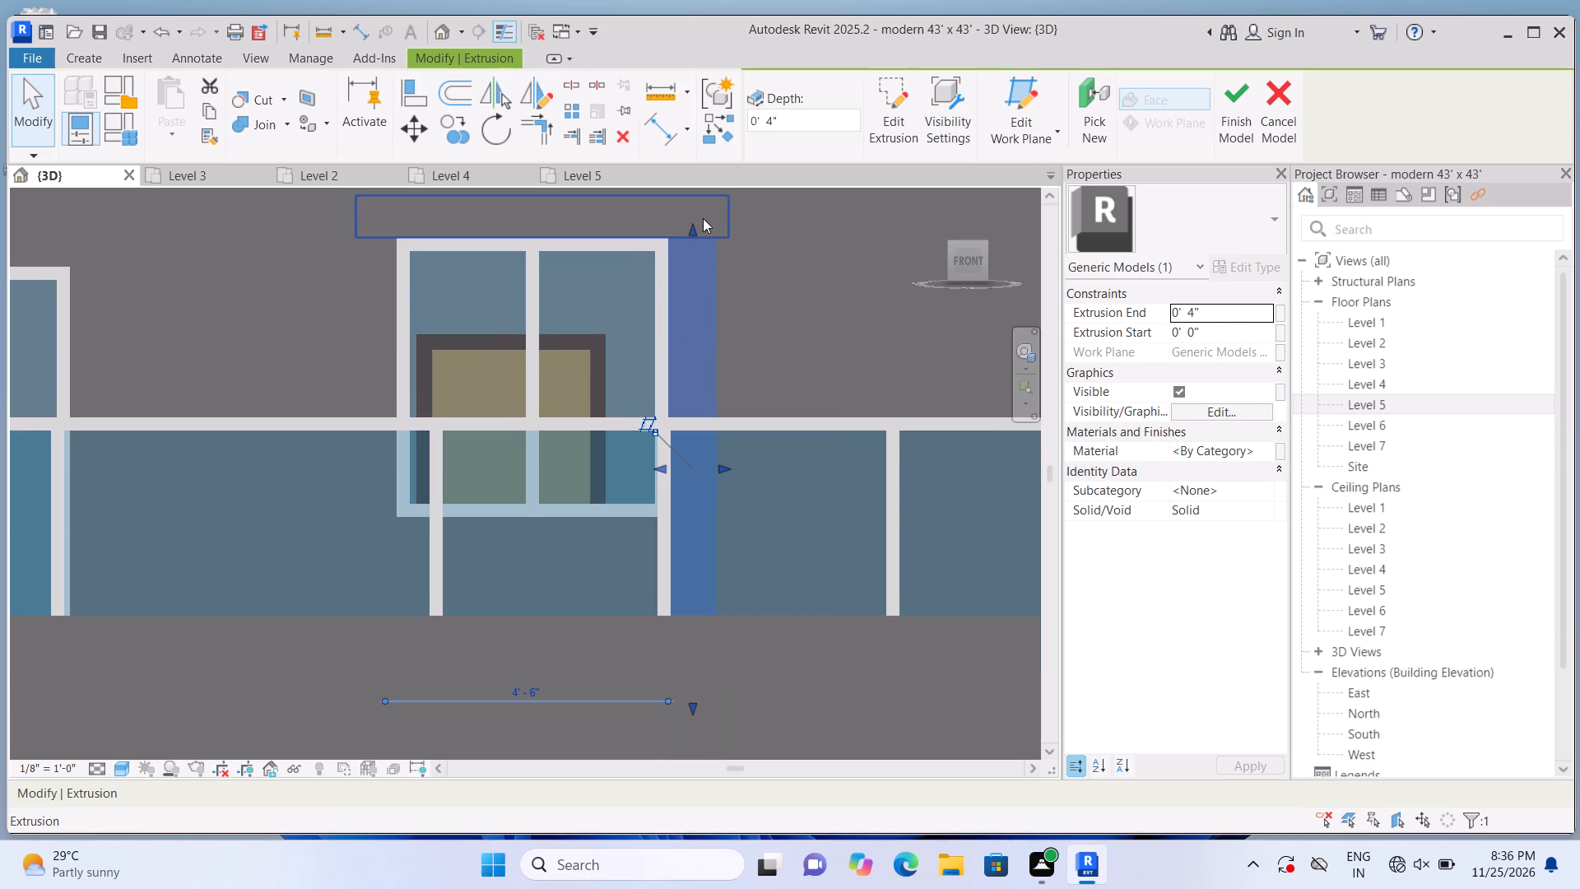
click(704, 213)
scroll(710, 211, up, 4)
drag(746, 214, 723, 226)
scroll(732, 240, down, 3)
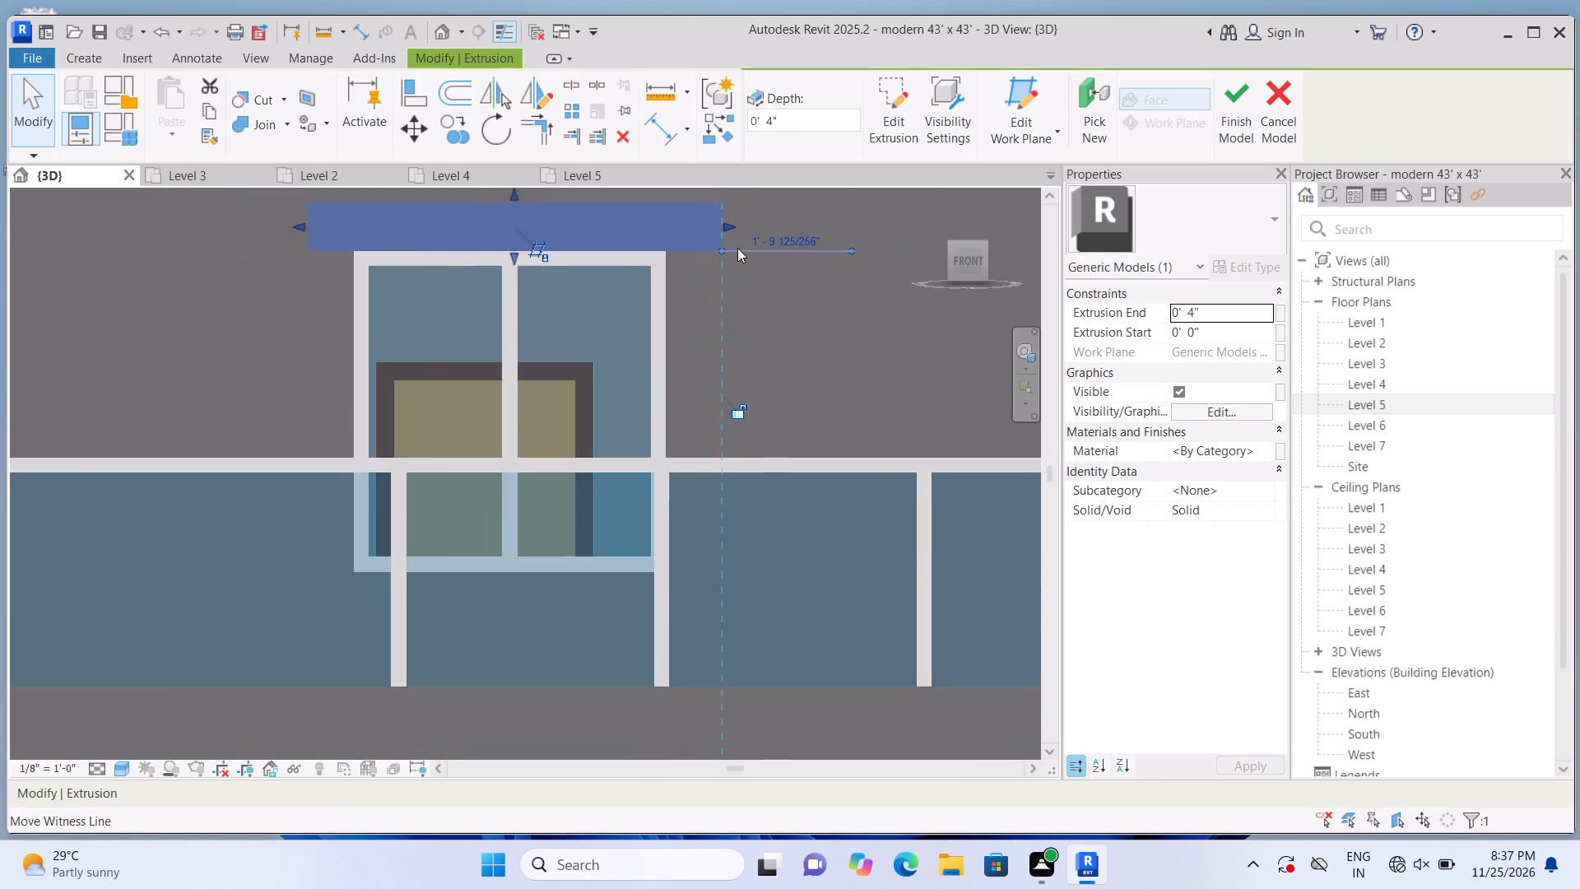
scroll(737, 248, down, 2)
key(Escape)
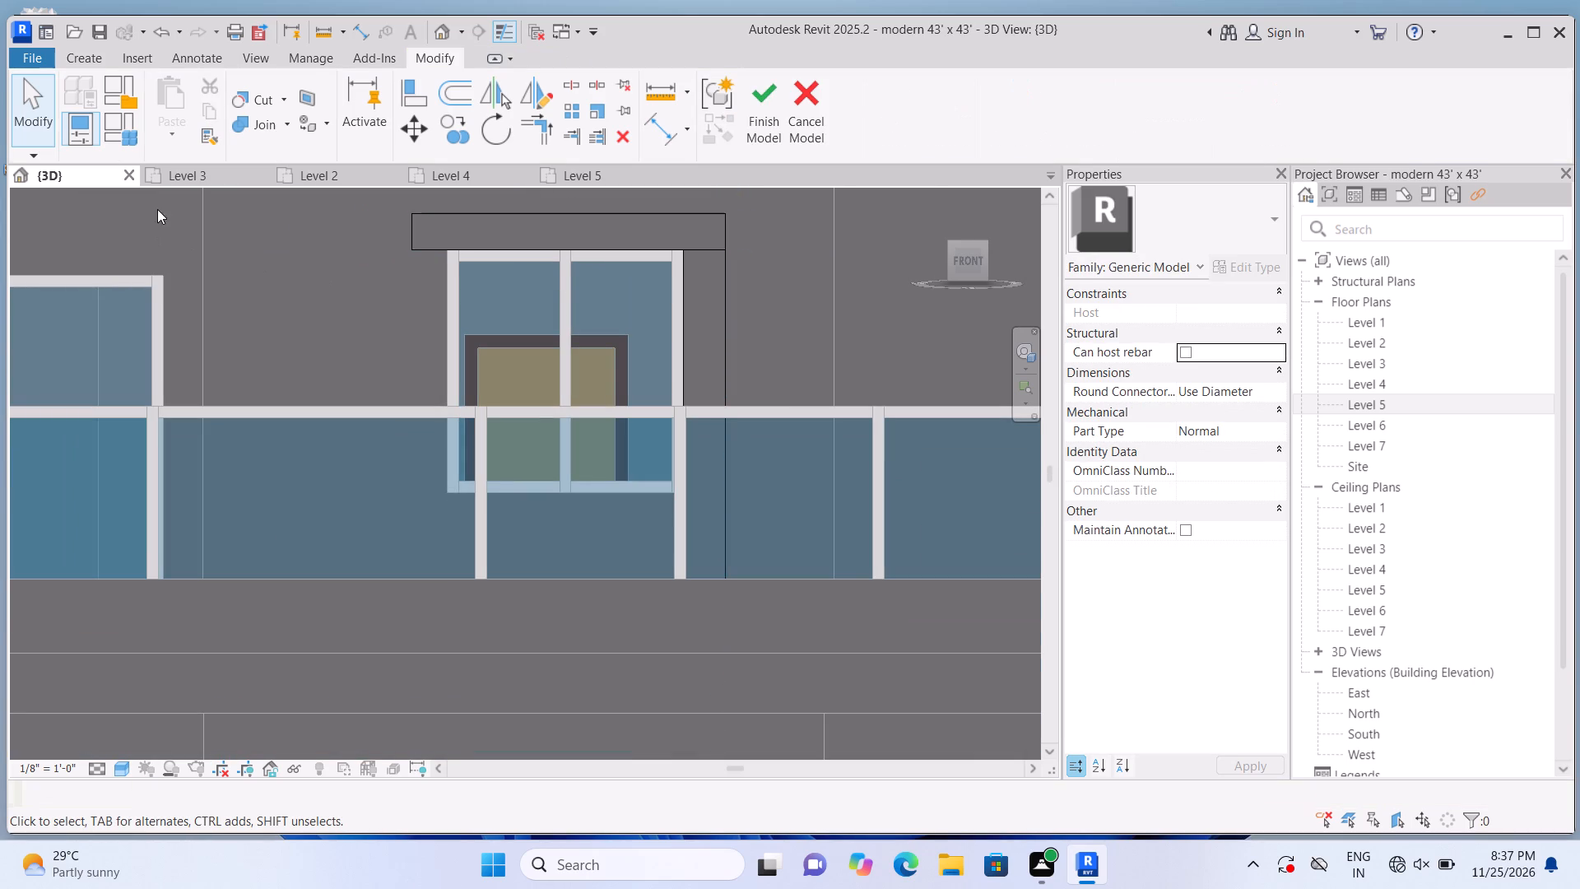
Extrude a matching 4" deep strip, about 7 3/4" wide and 7'-4" high, on the cladding face along the window's left side.
click(100, 63)
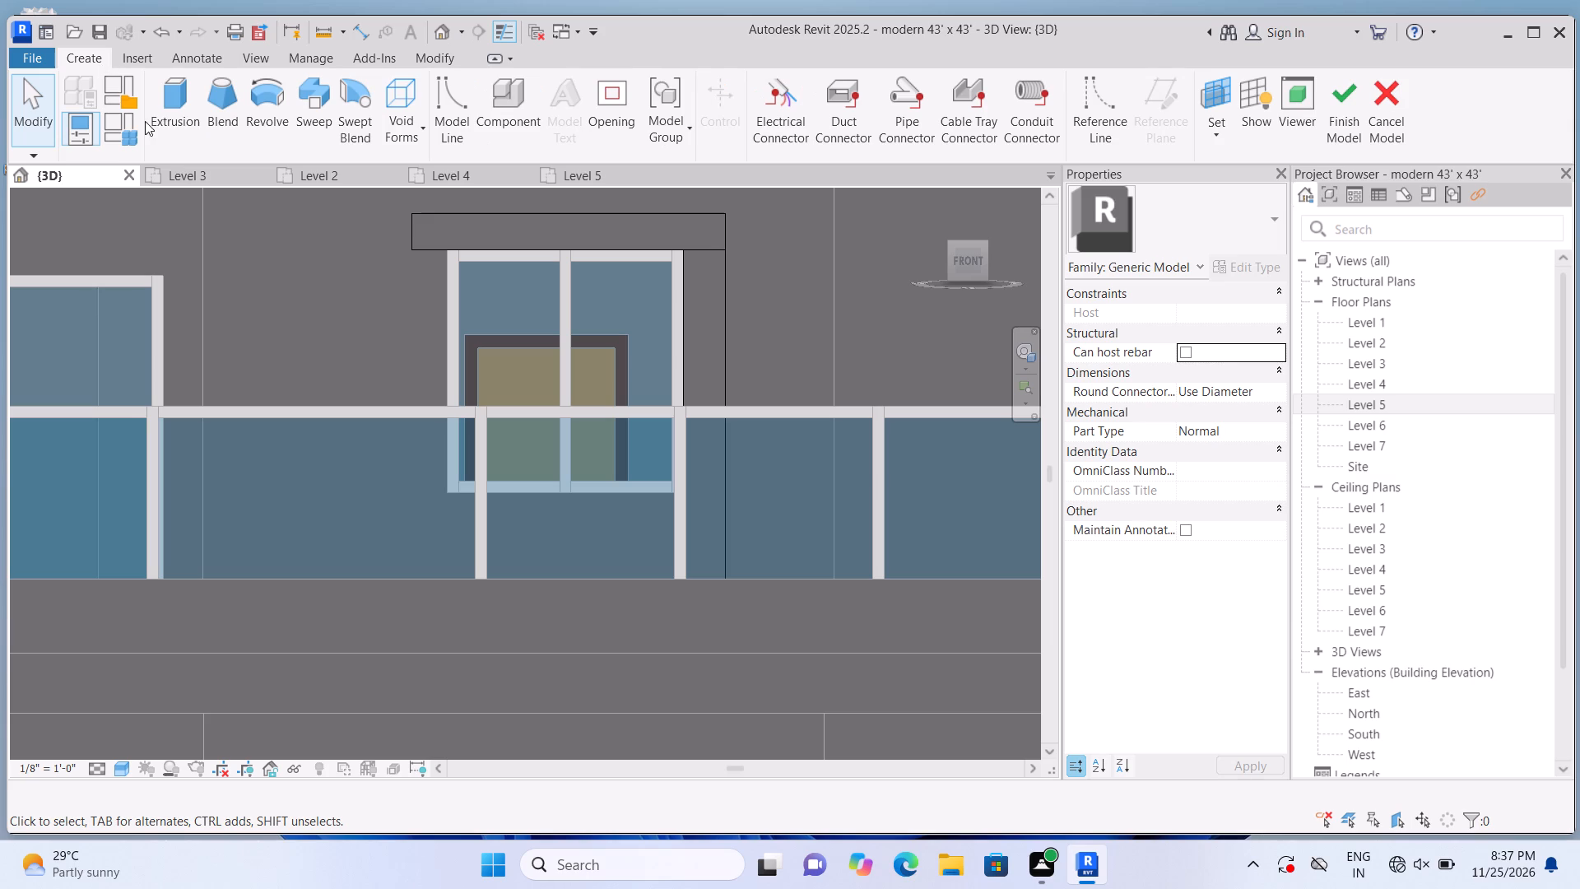
click(158, 121)
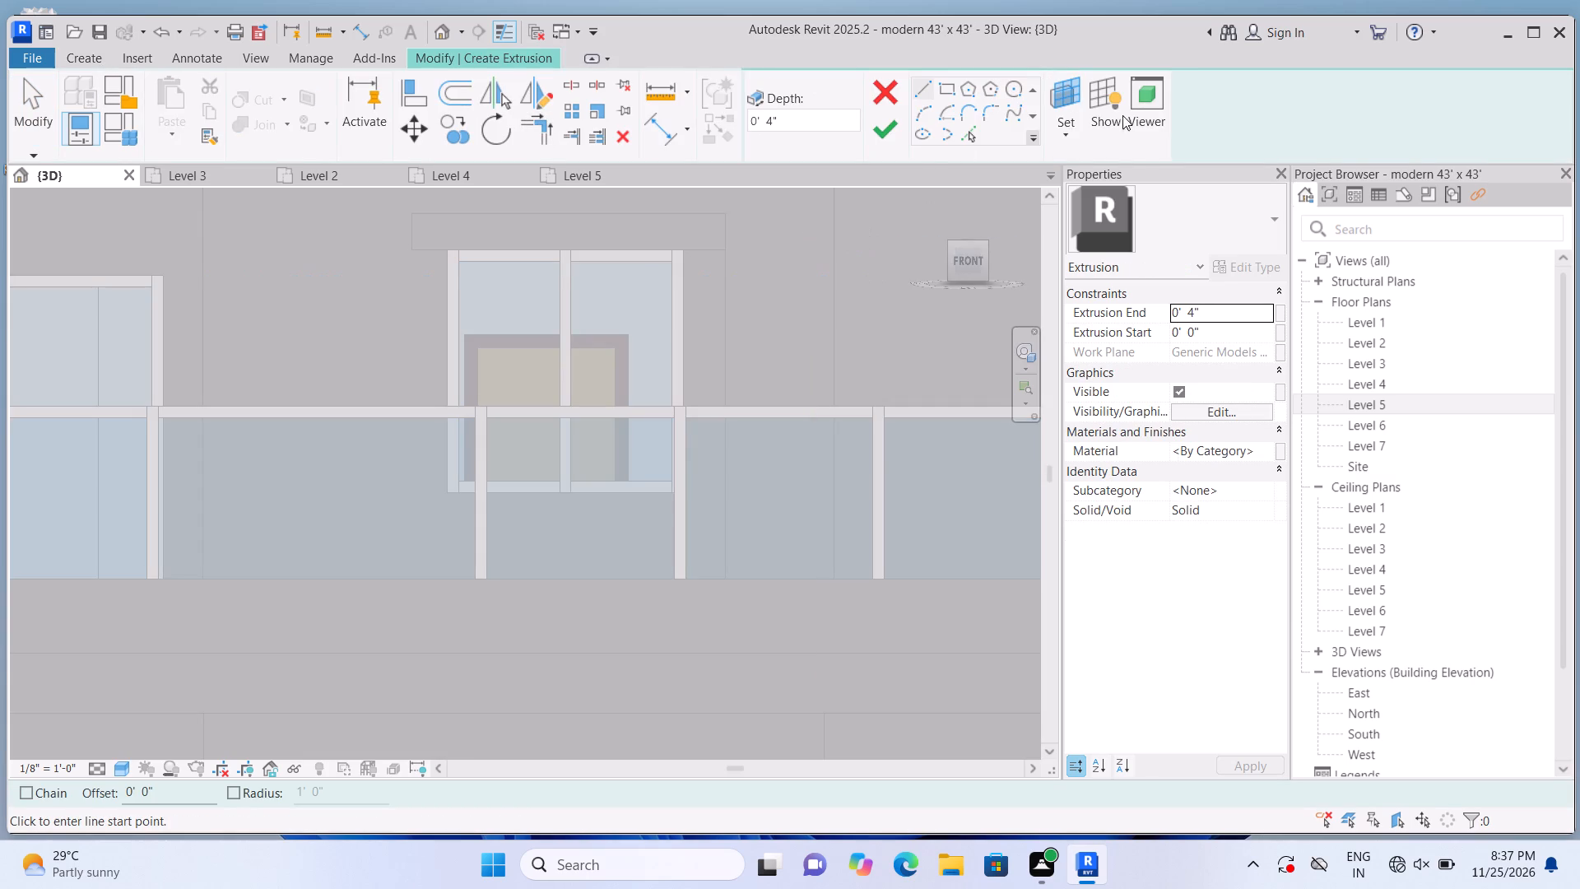
click(1058, 140)
click(1072, 216)
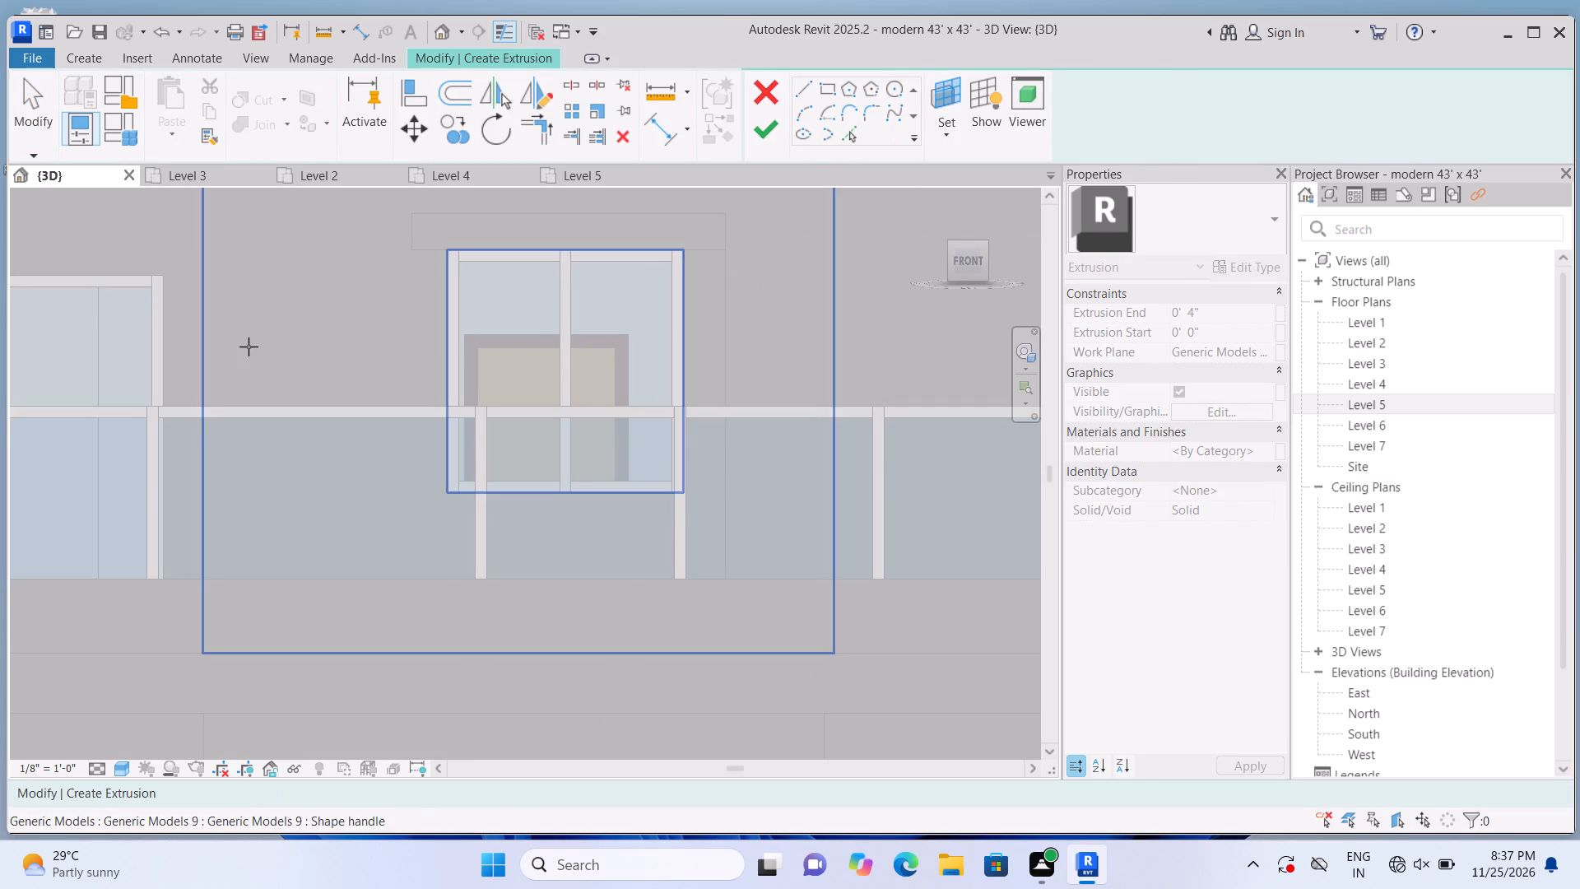
click(247, 344)
click(941, 94)
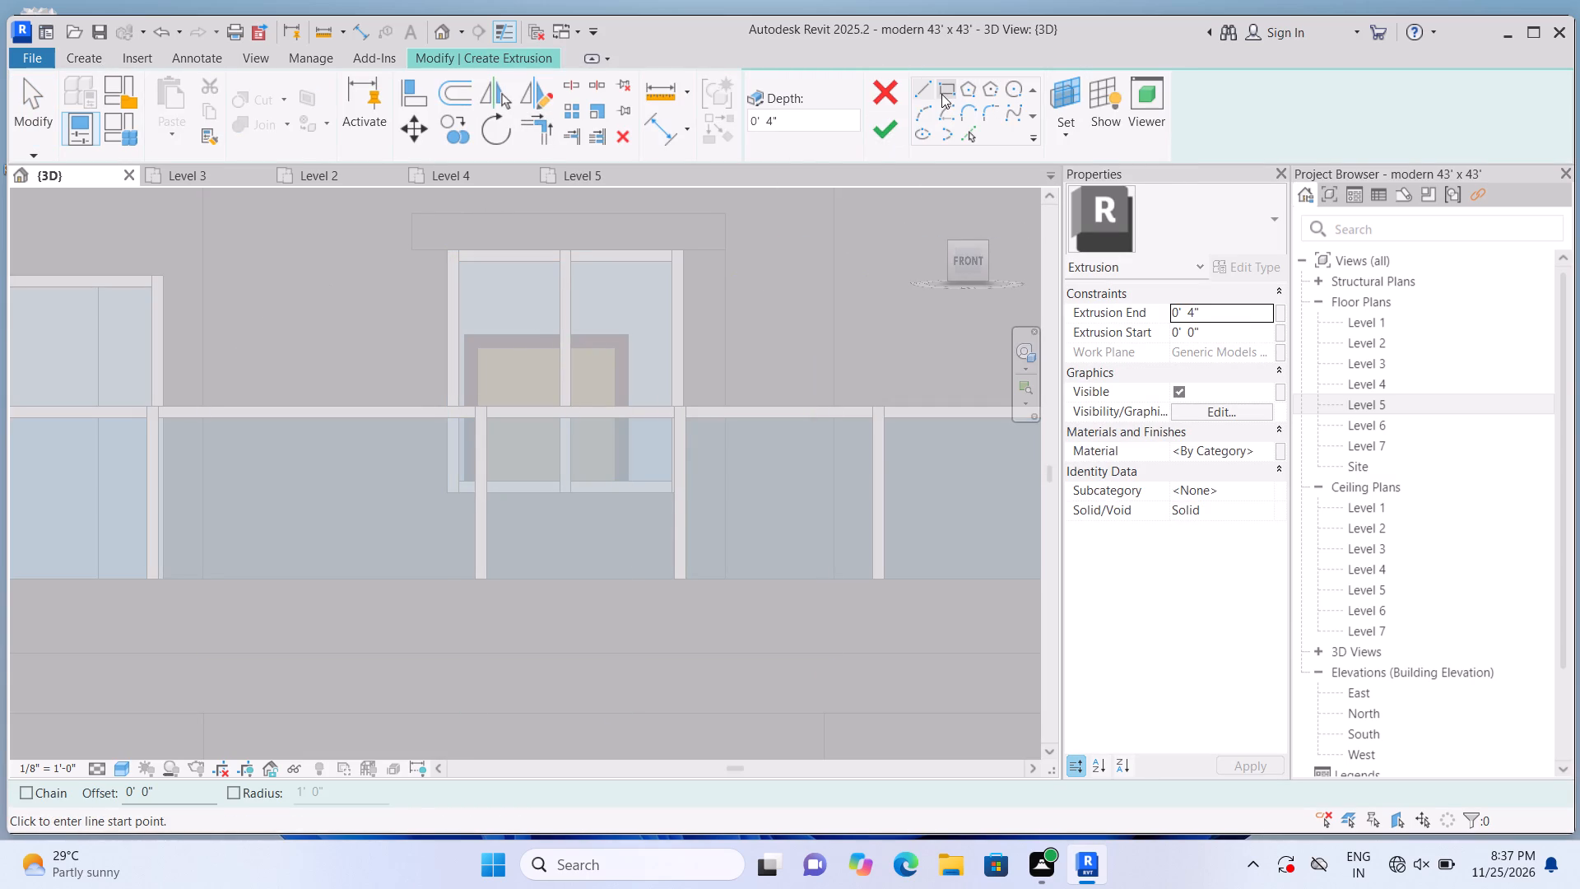
click(413, 256)
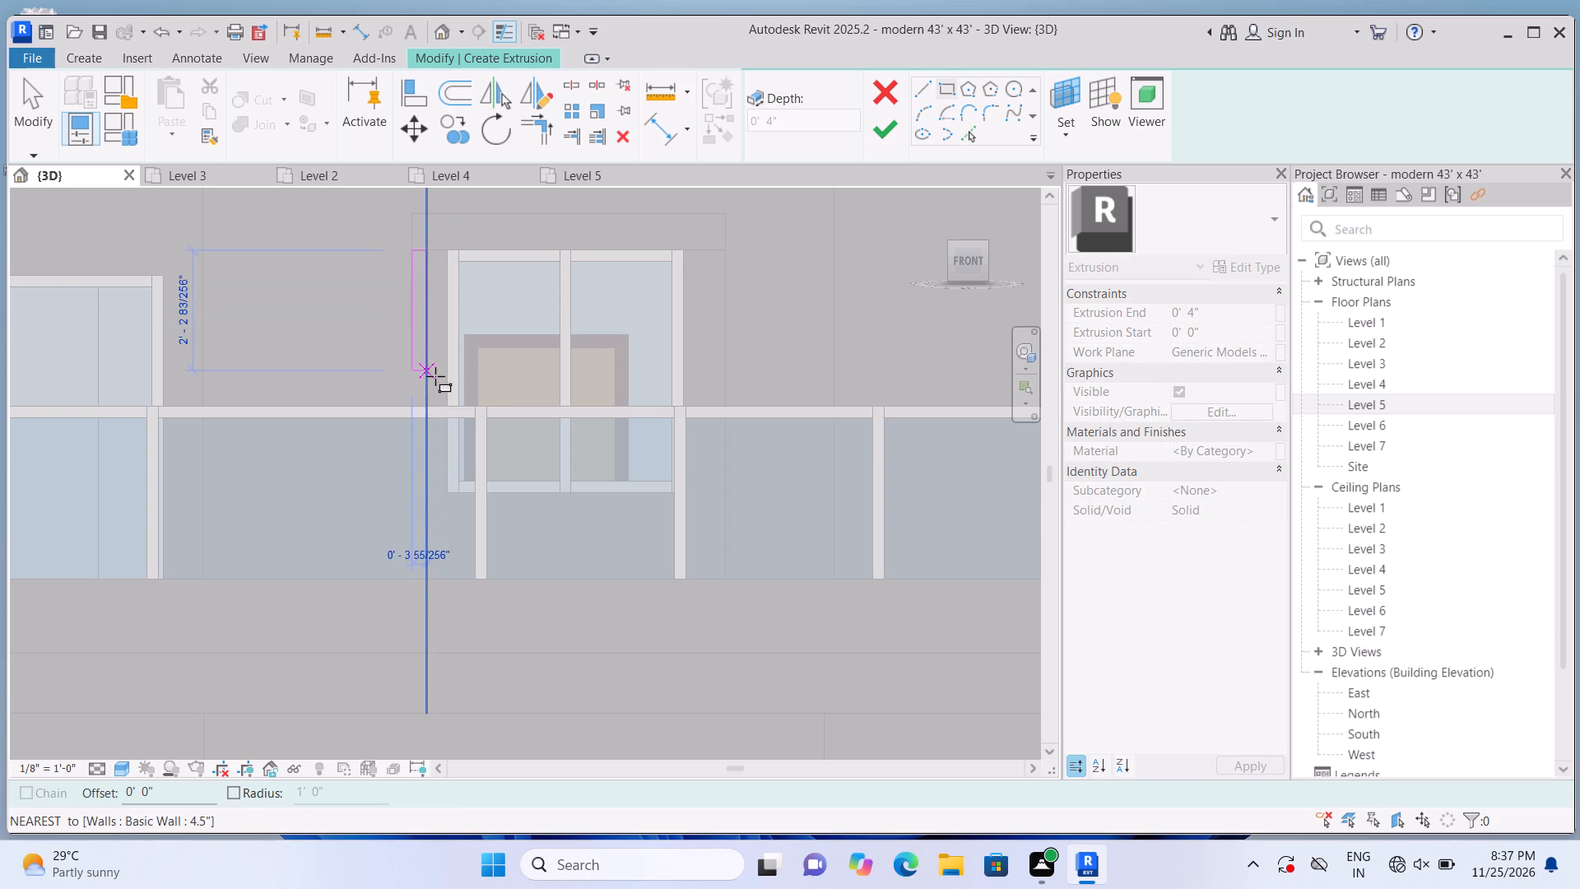
scroll(438, 380, up, 4)
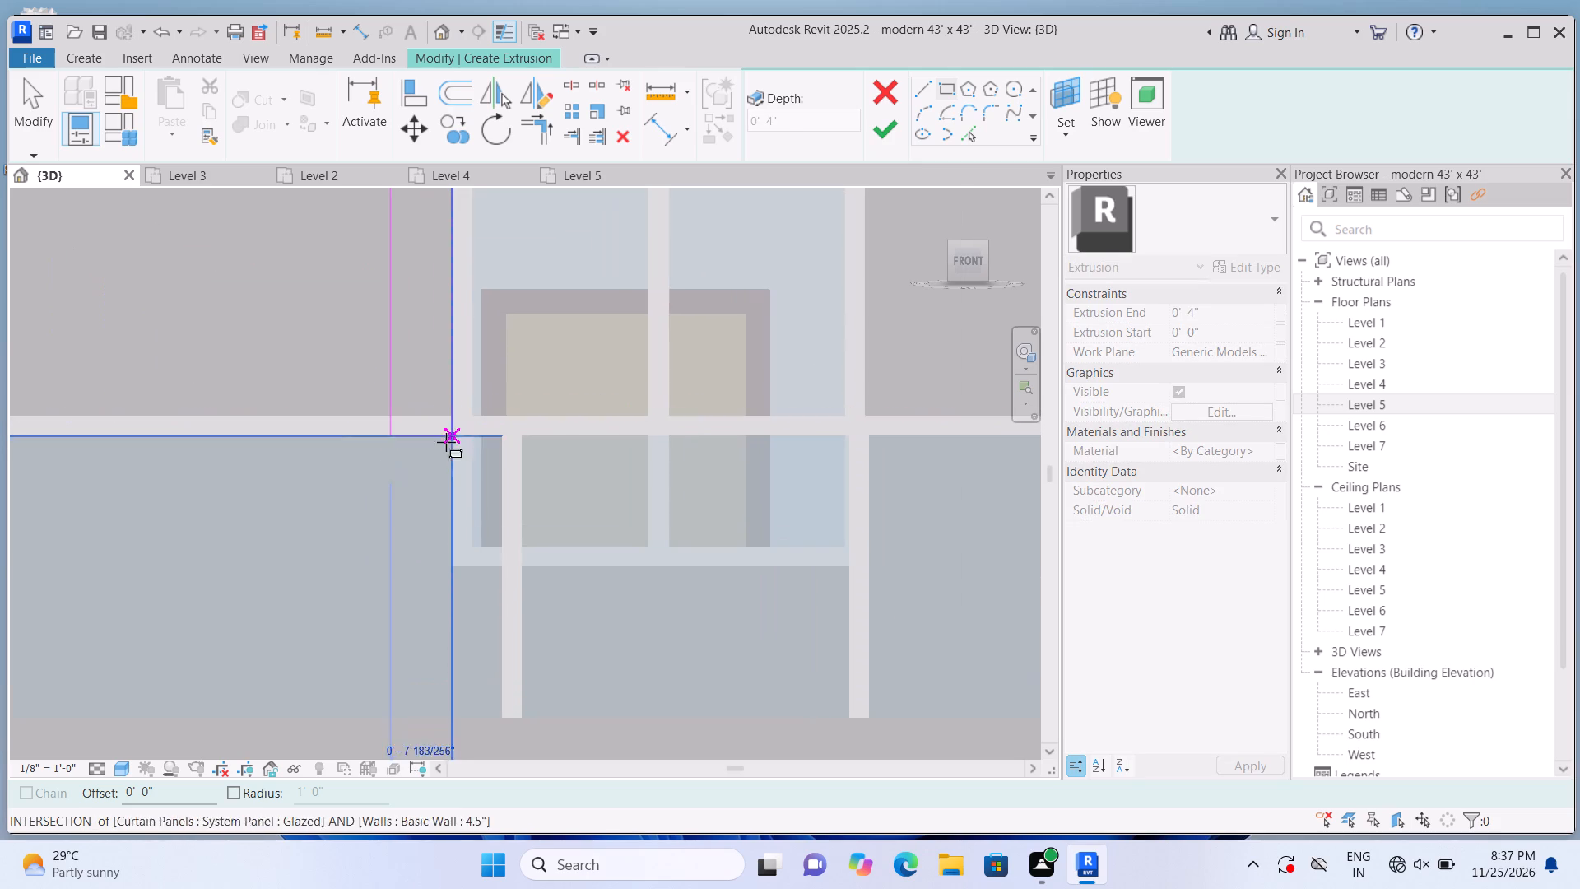
scroll(454, 516, down, 4)
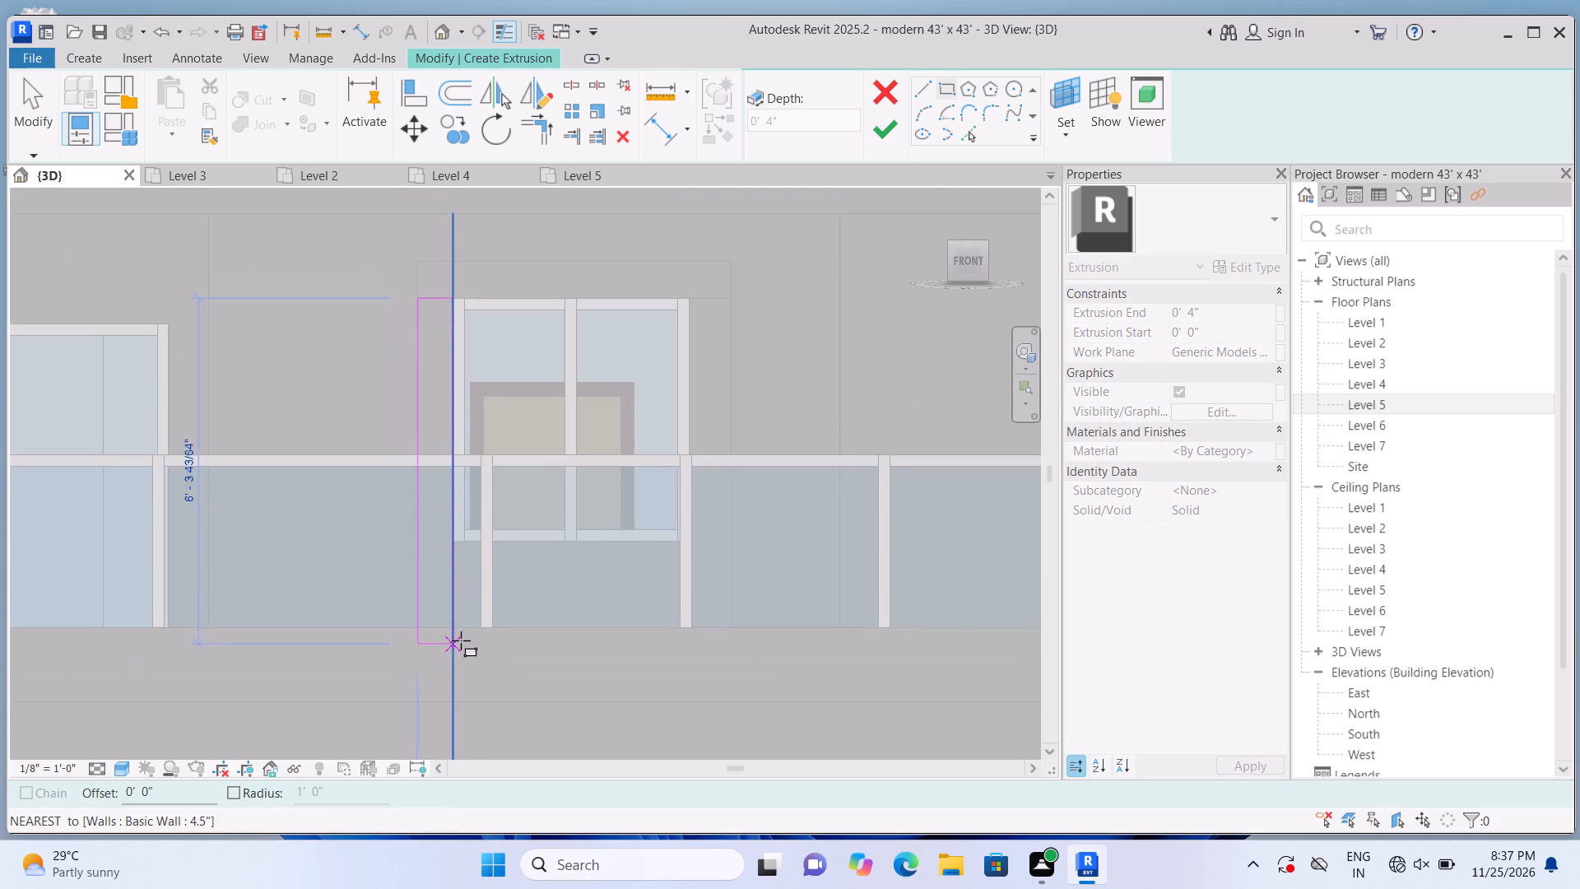
scroll(461, 640, down, 1)
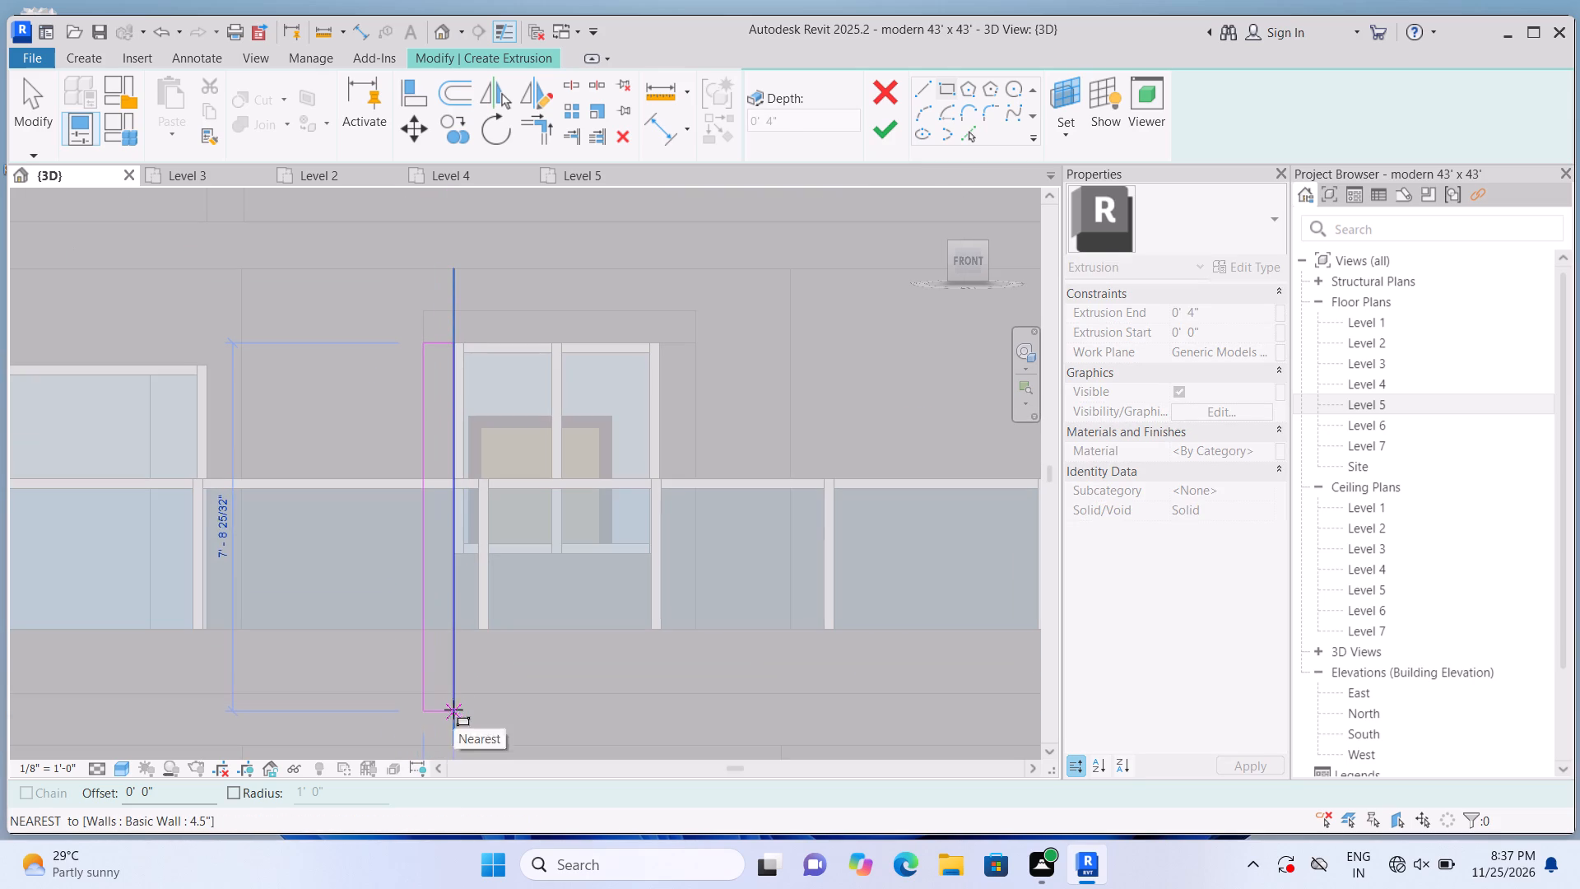
click(458, 694)
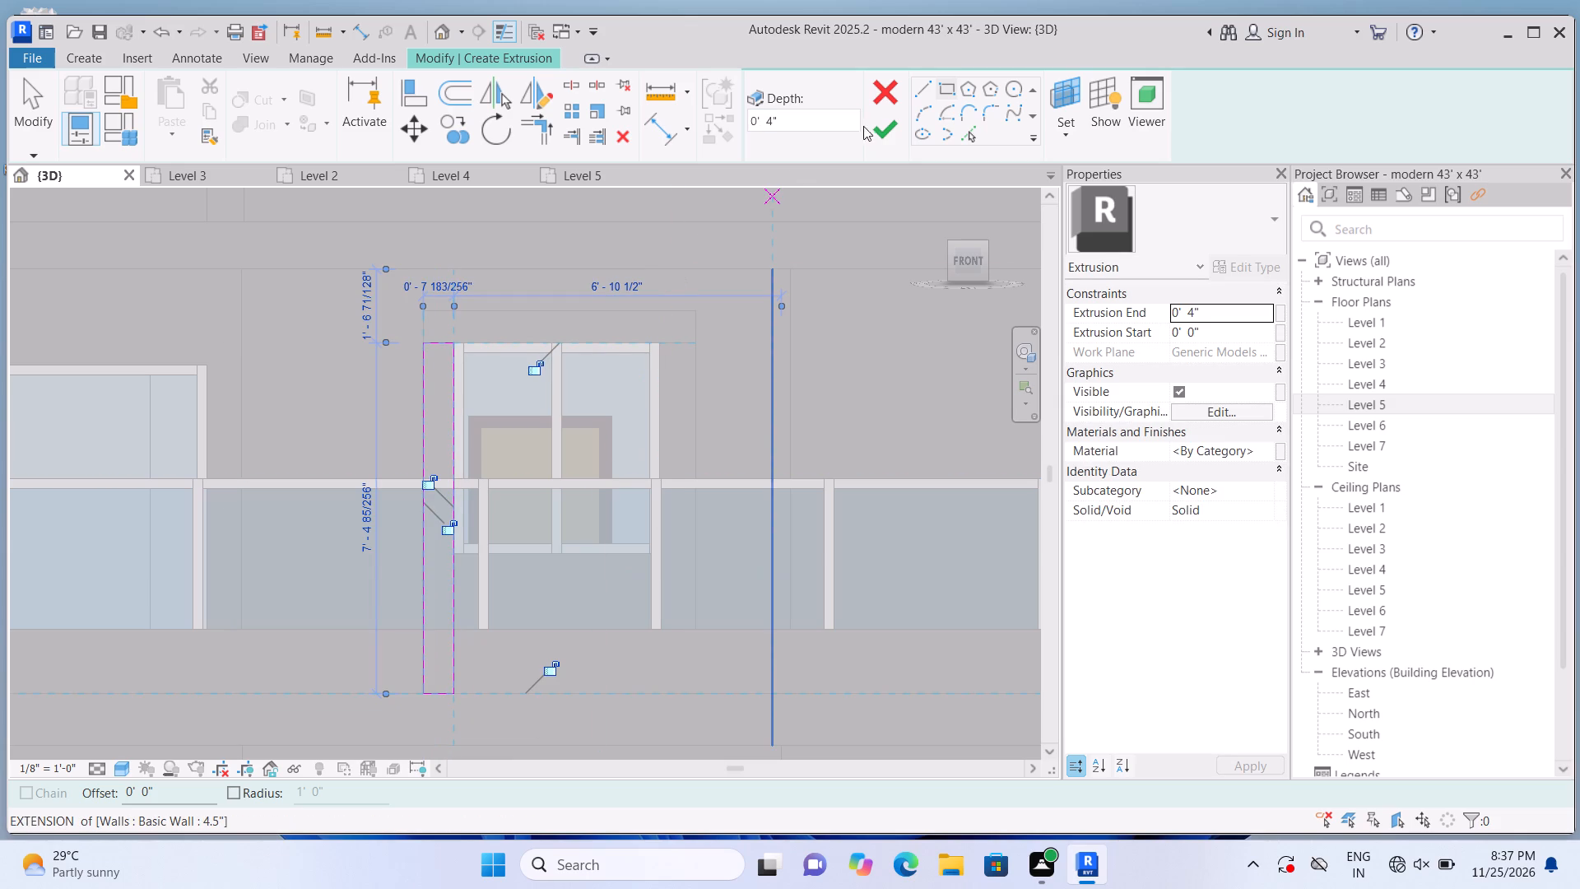
click(879, 127)
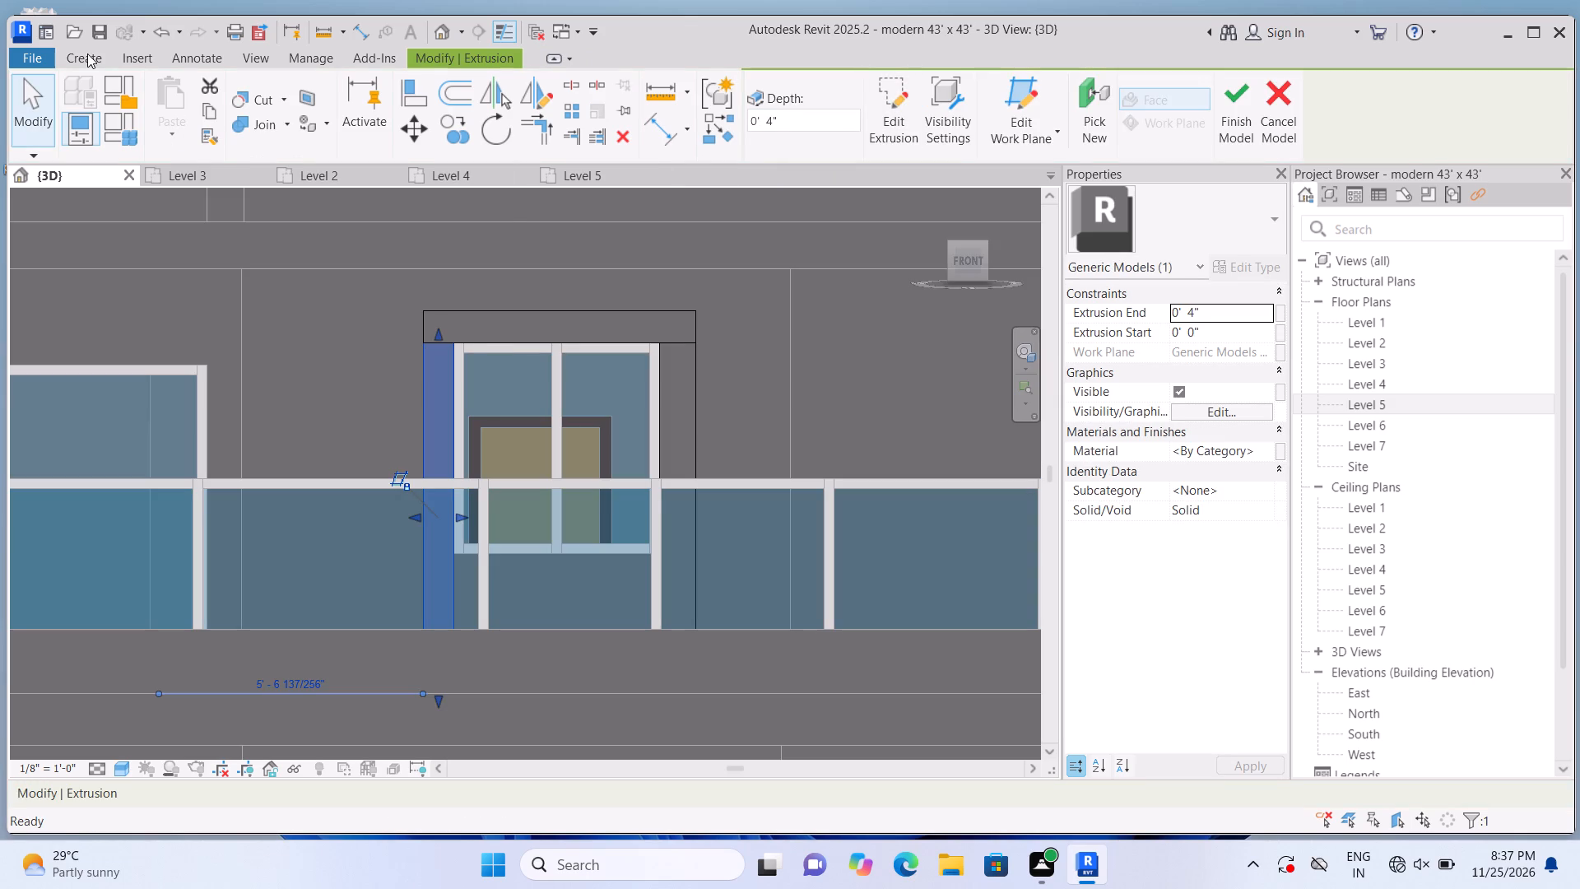
Join both side strips to the head piece around the Level 3 middle window.
click(290, 124)
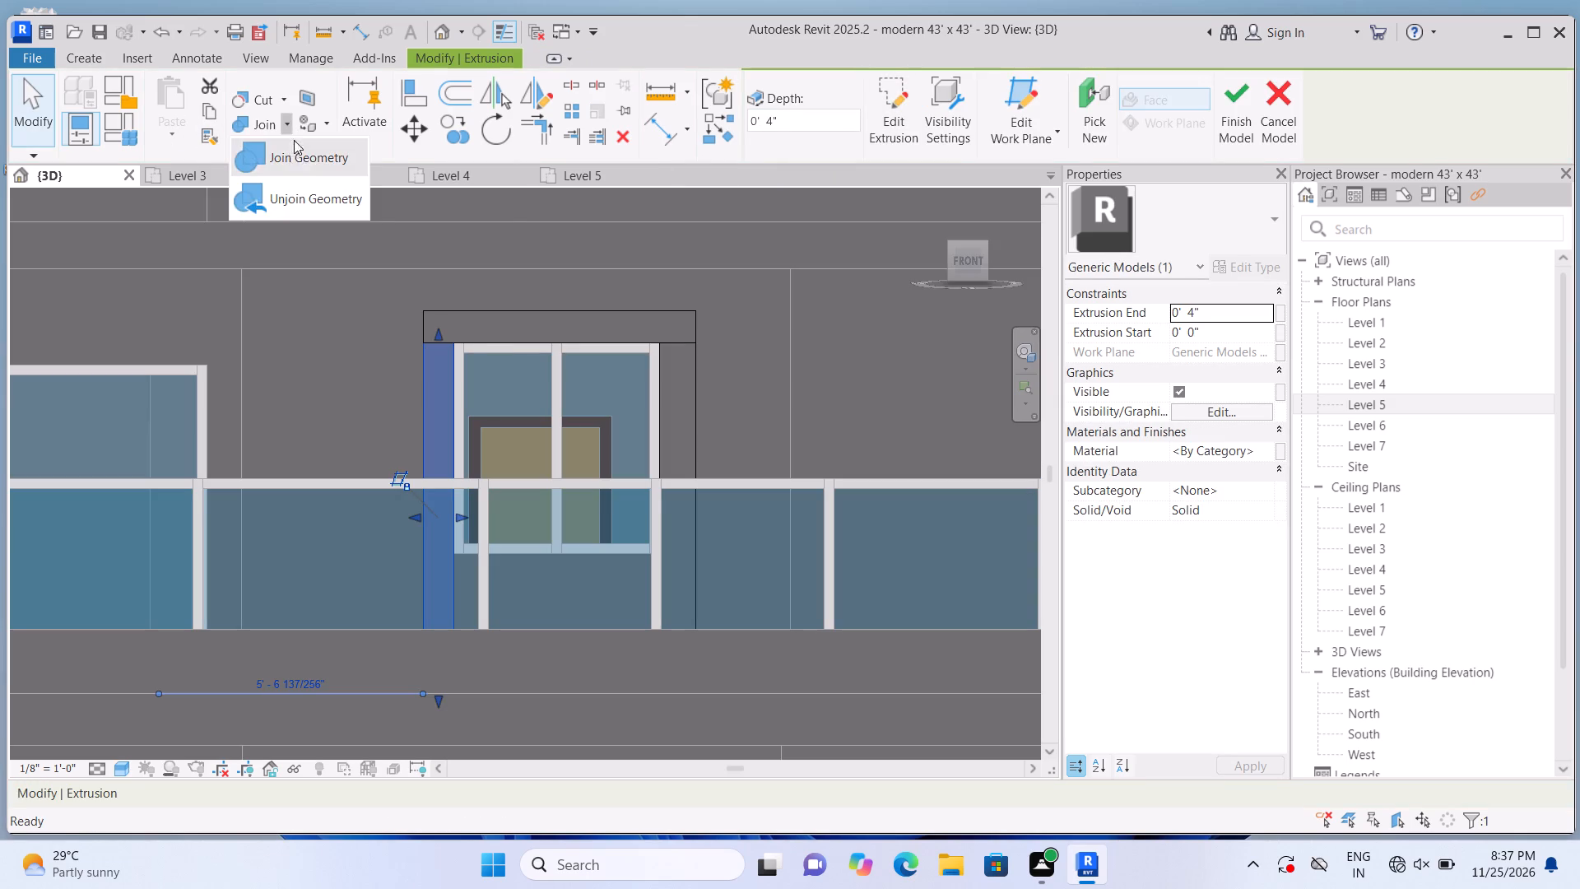
click(304, 161)
click(458, 431)
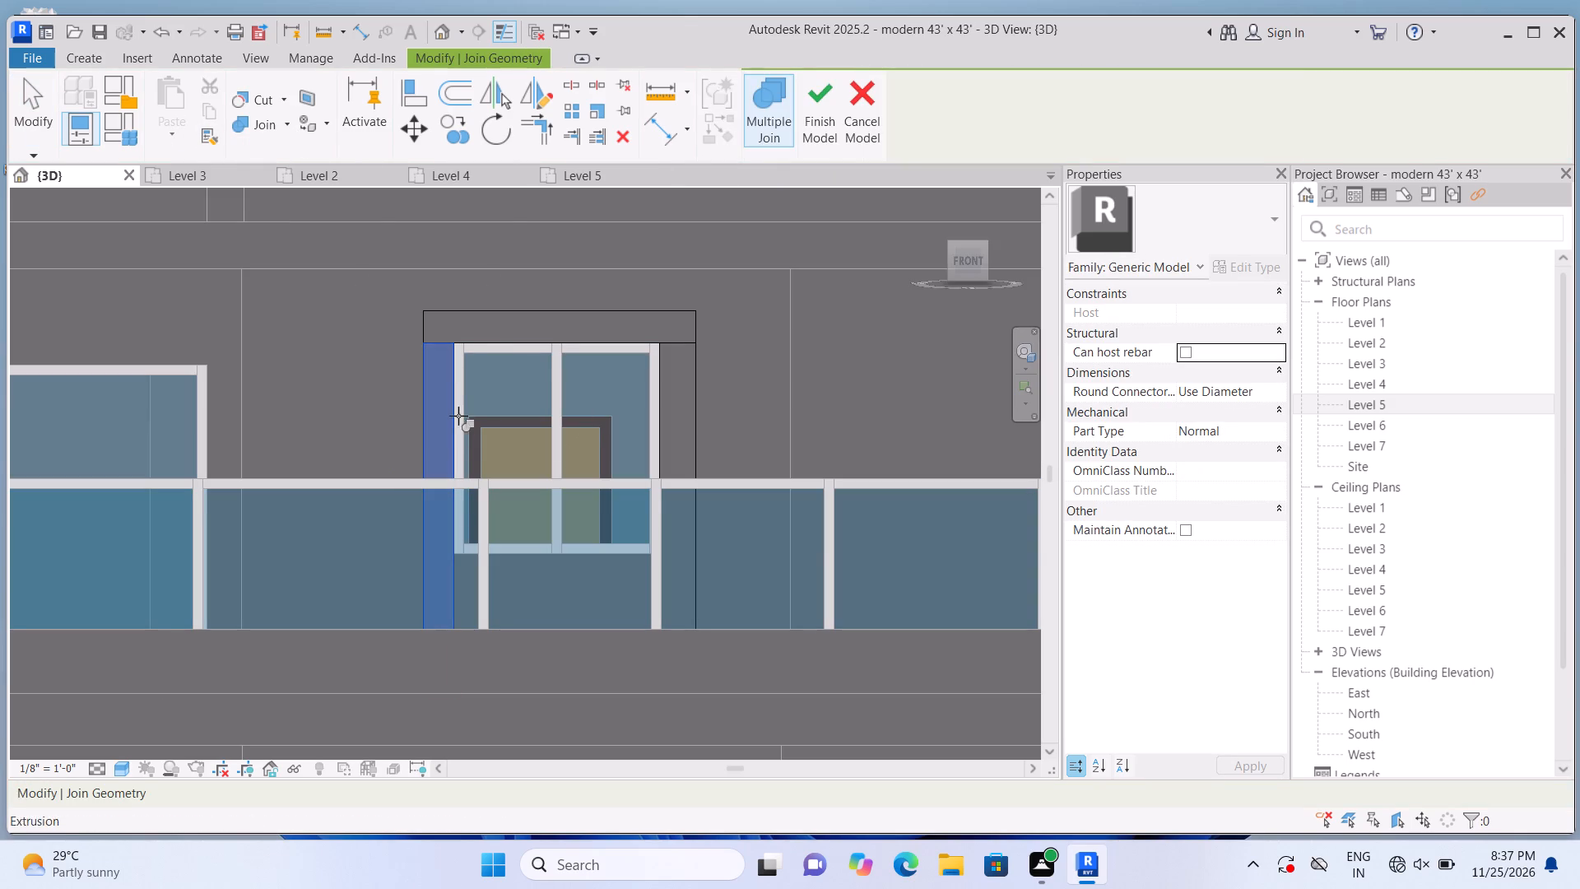
click(464, 320)
click(691, 414)
click(661, 318)
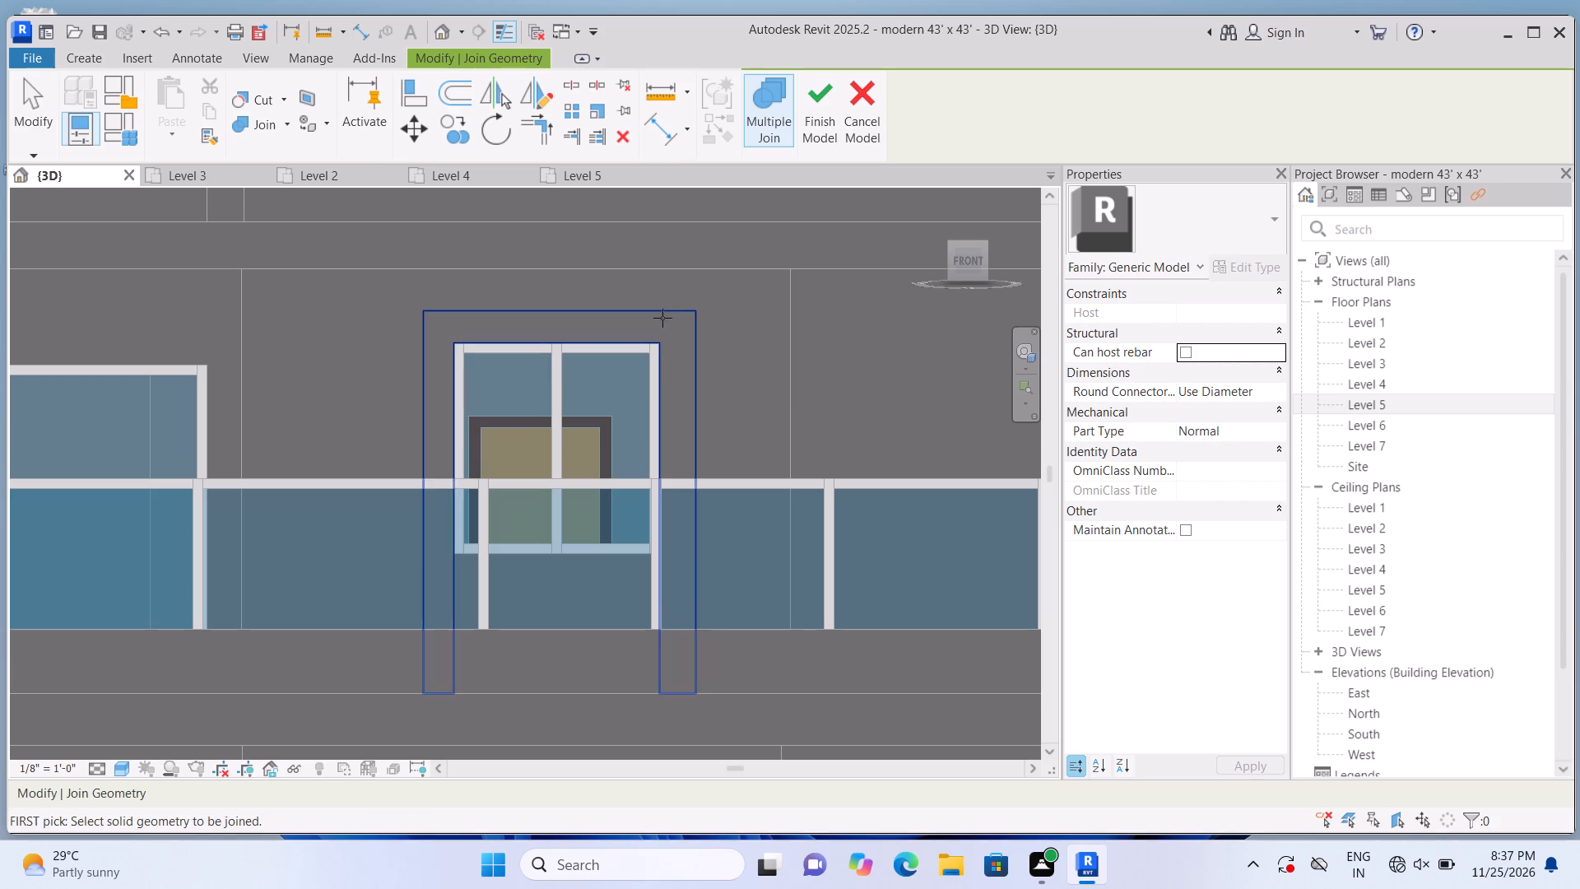
Extrude a 4" deep rectangle, about 5'-1" by 1'-4 1/4", below the Level 3 window from the left strip's inner edge to the right strip's outer bottom corner.
click(84, 56)
click(184, 97)
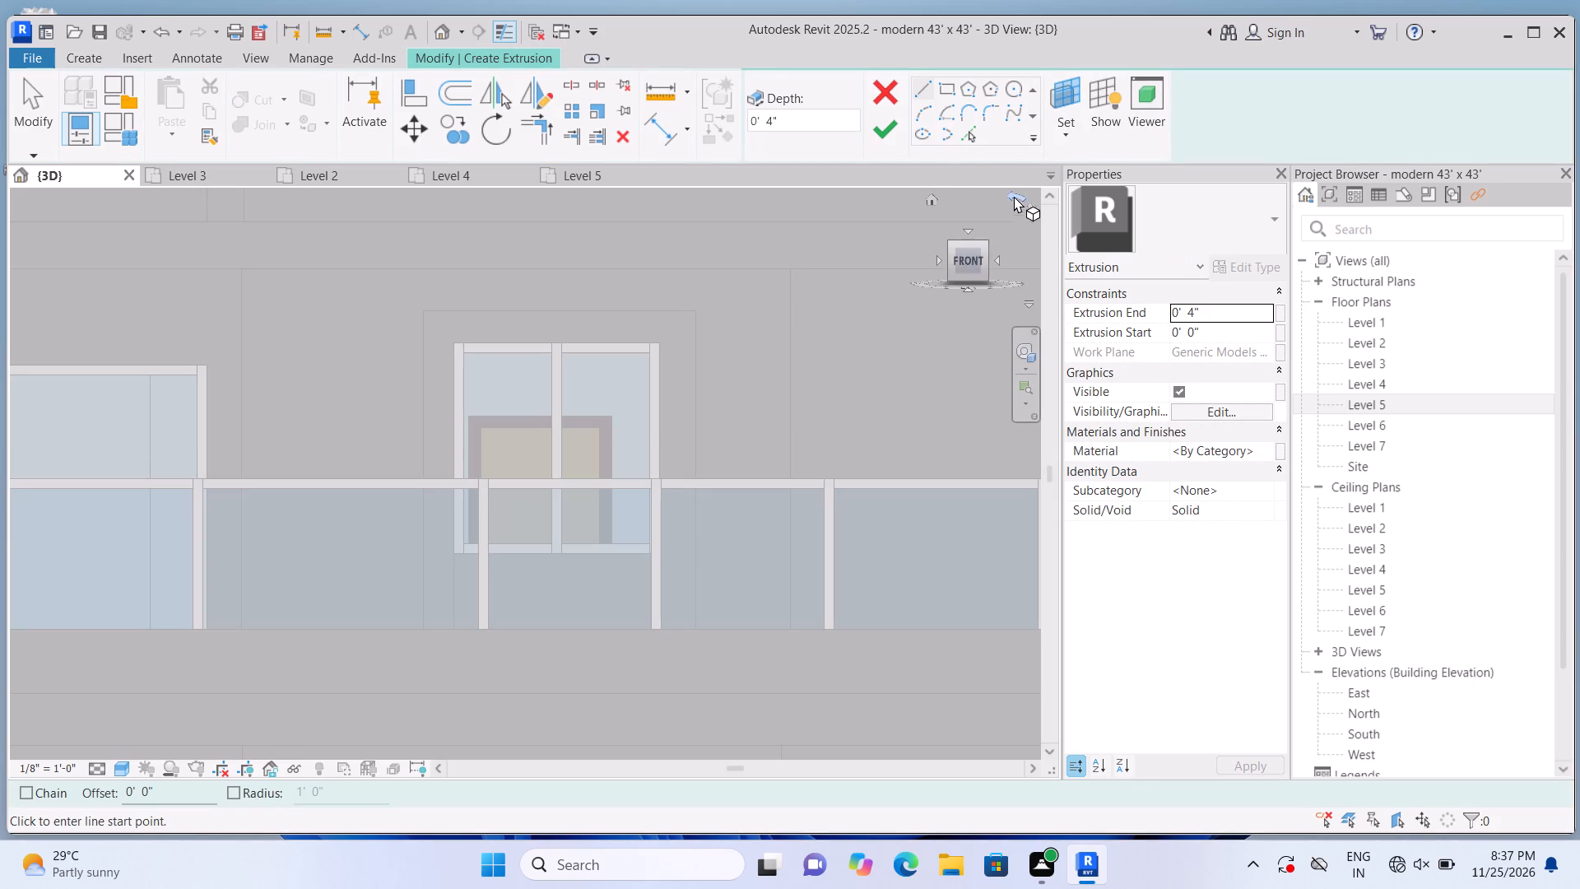
double_click(1053, 133)
click(1060, 129)
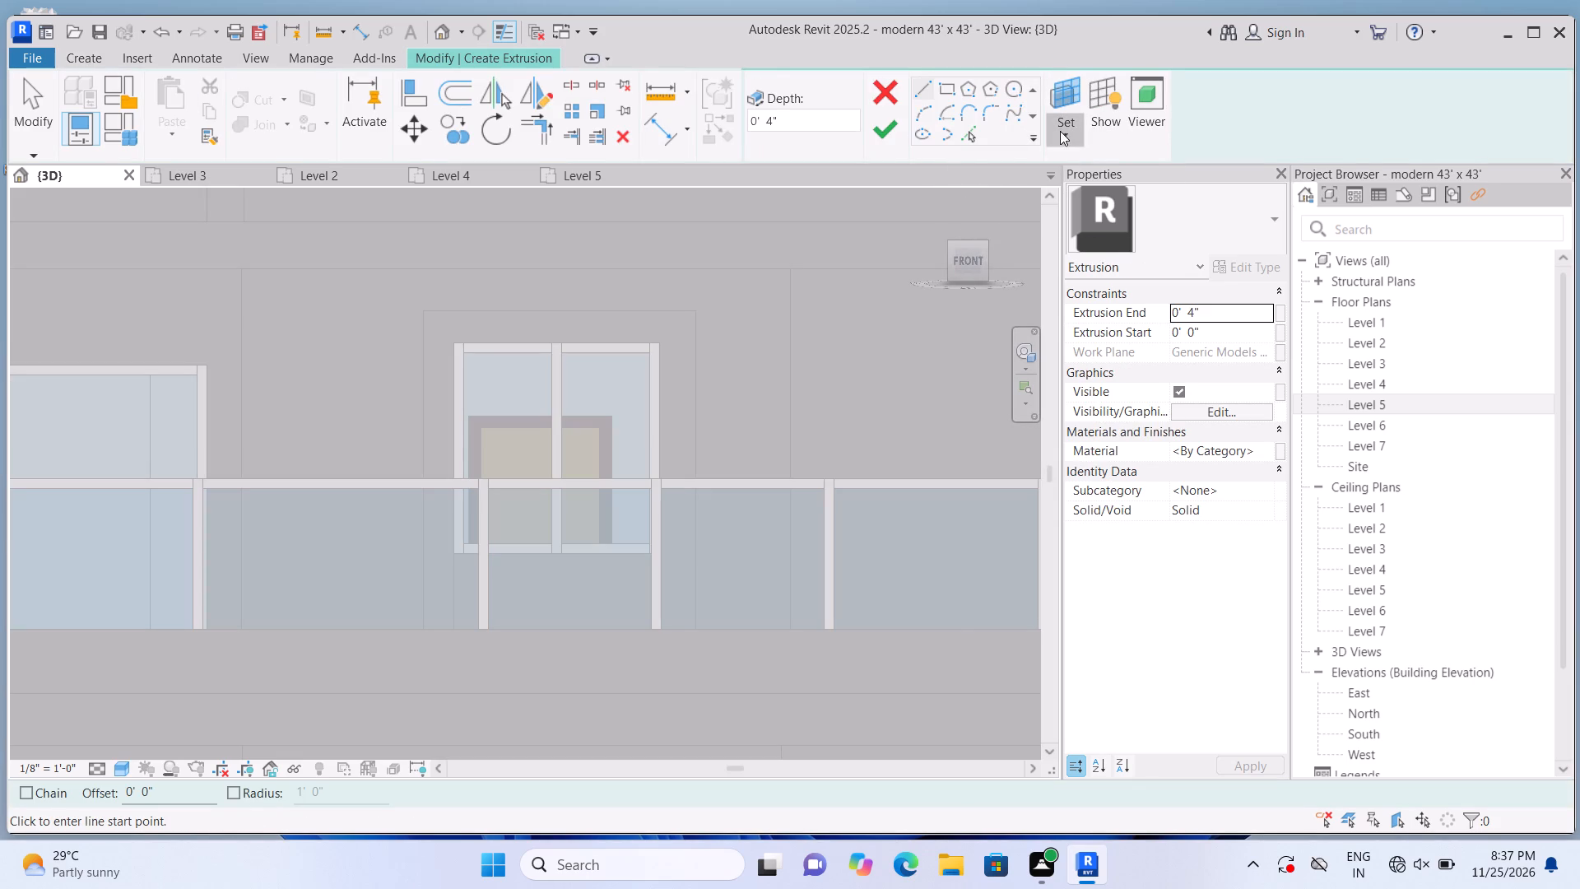
click(1098, 227)
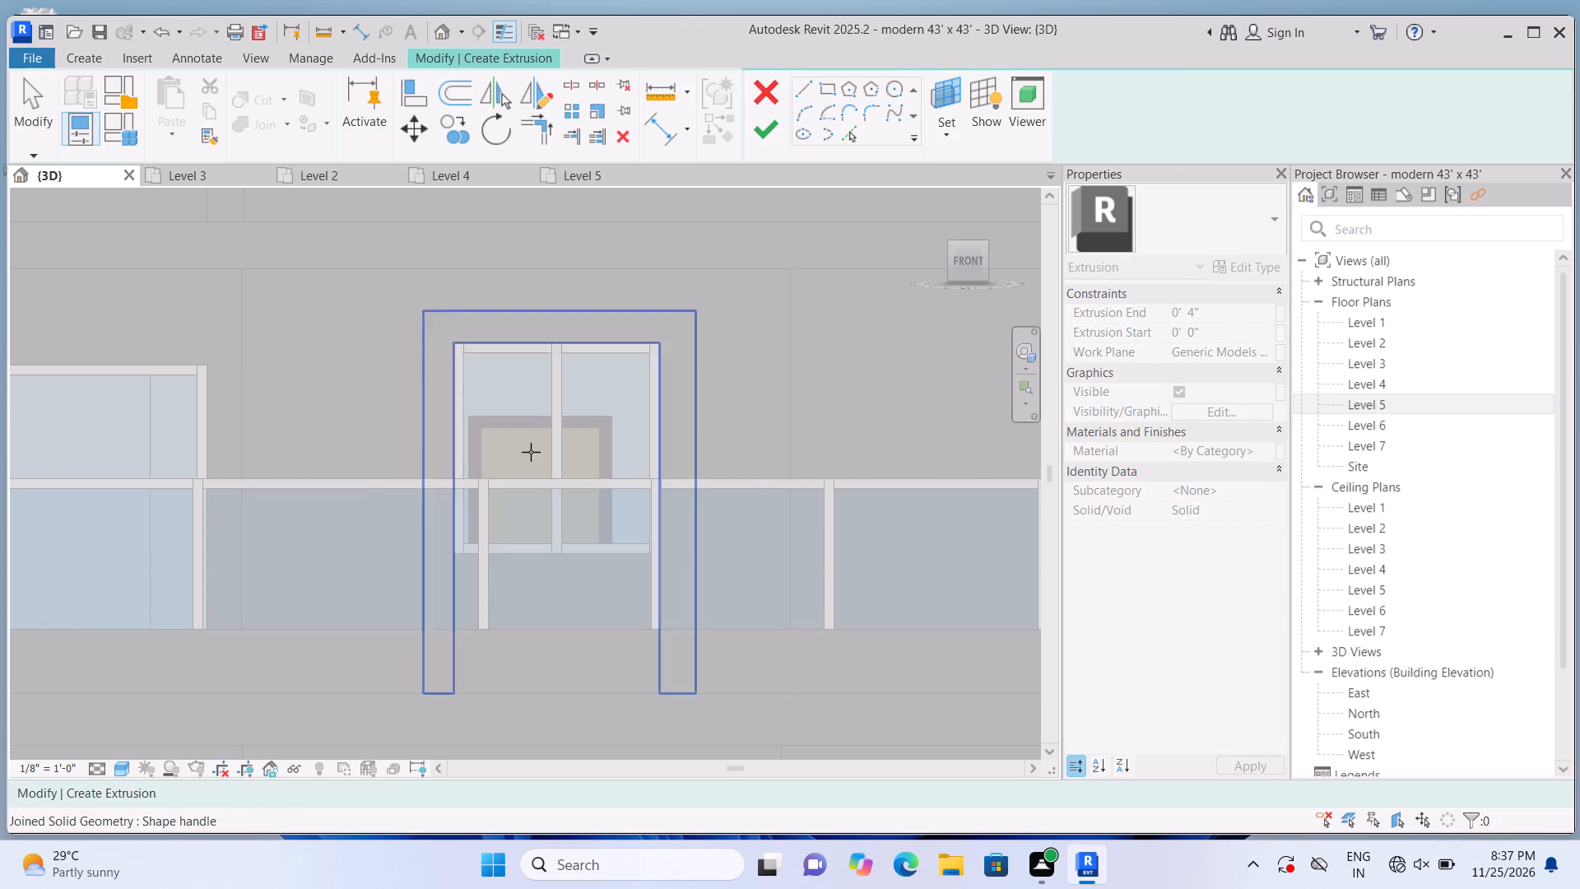
click(749, 379)
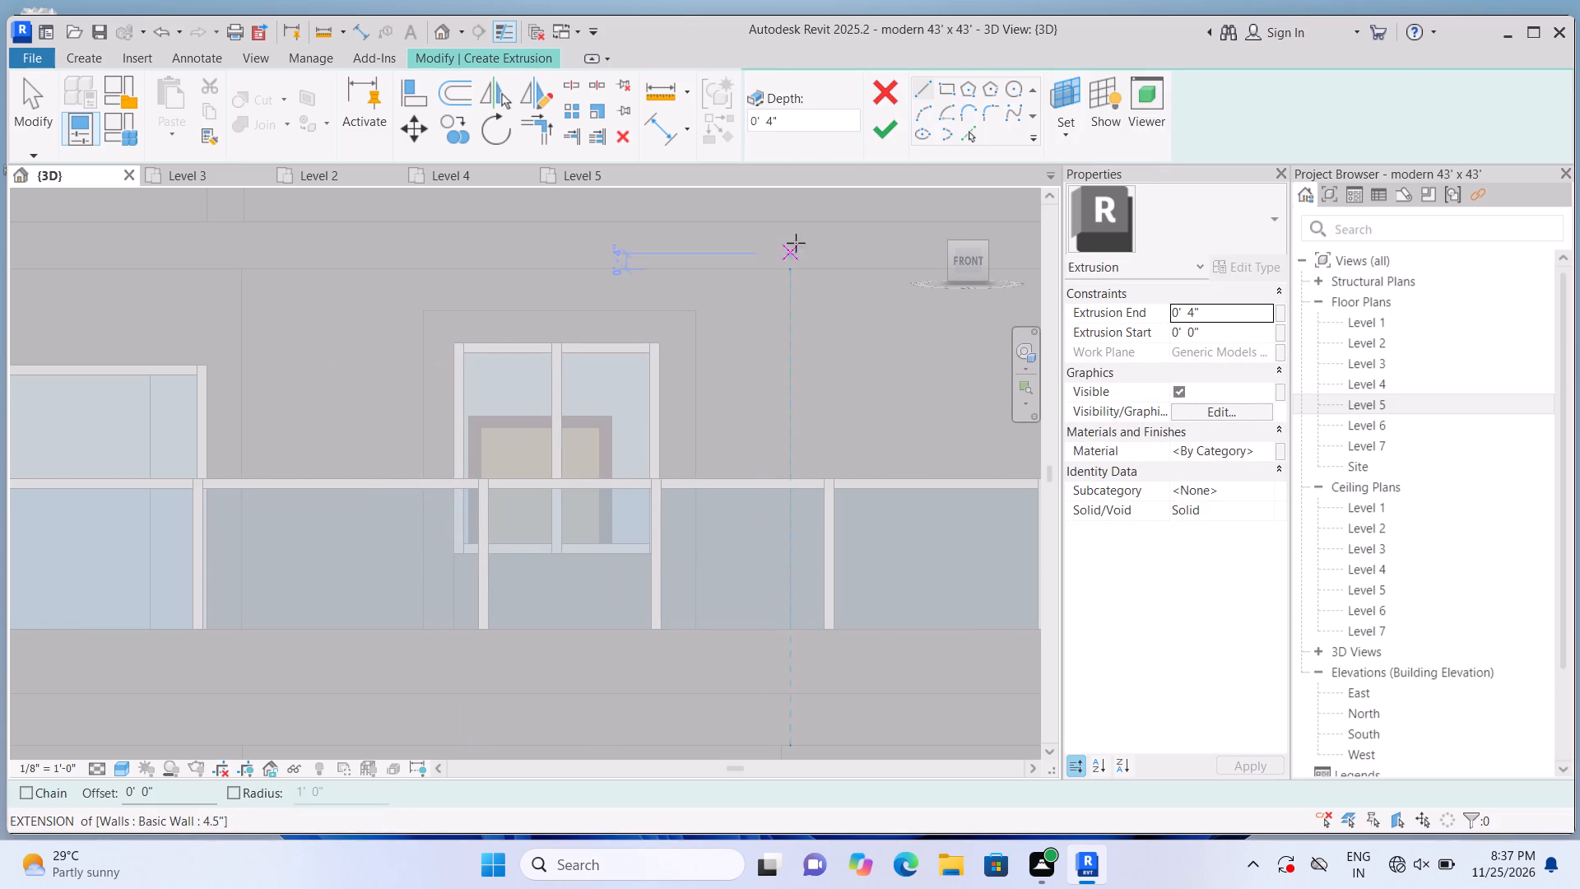
click(954, 78)
scroll(480, 756, up, 1)
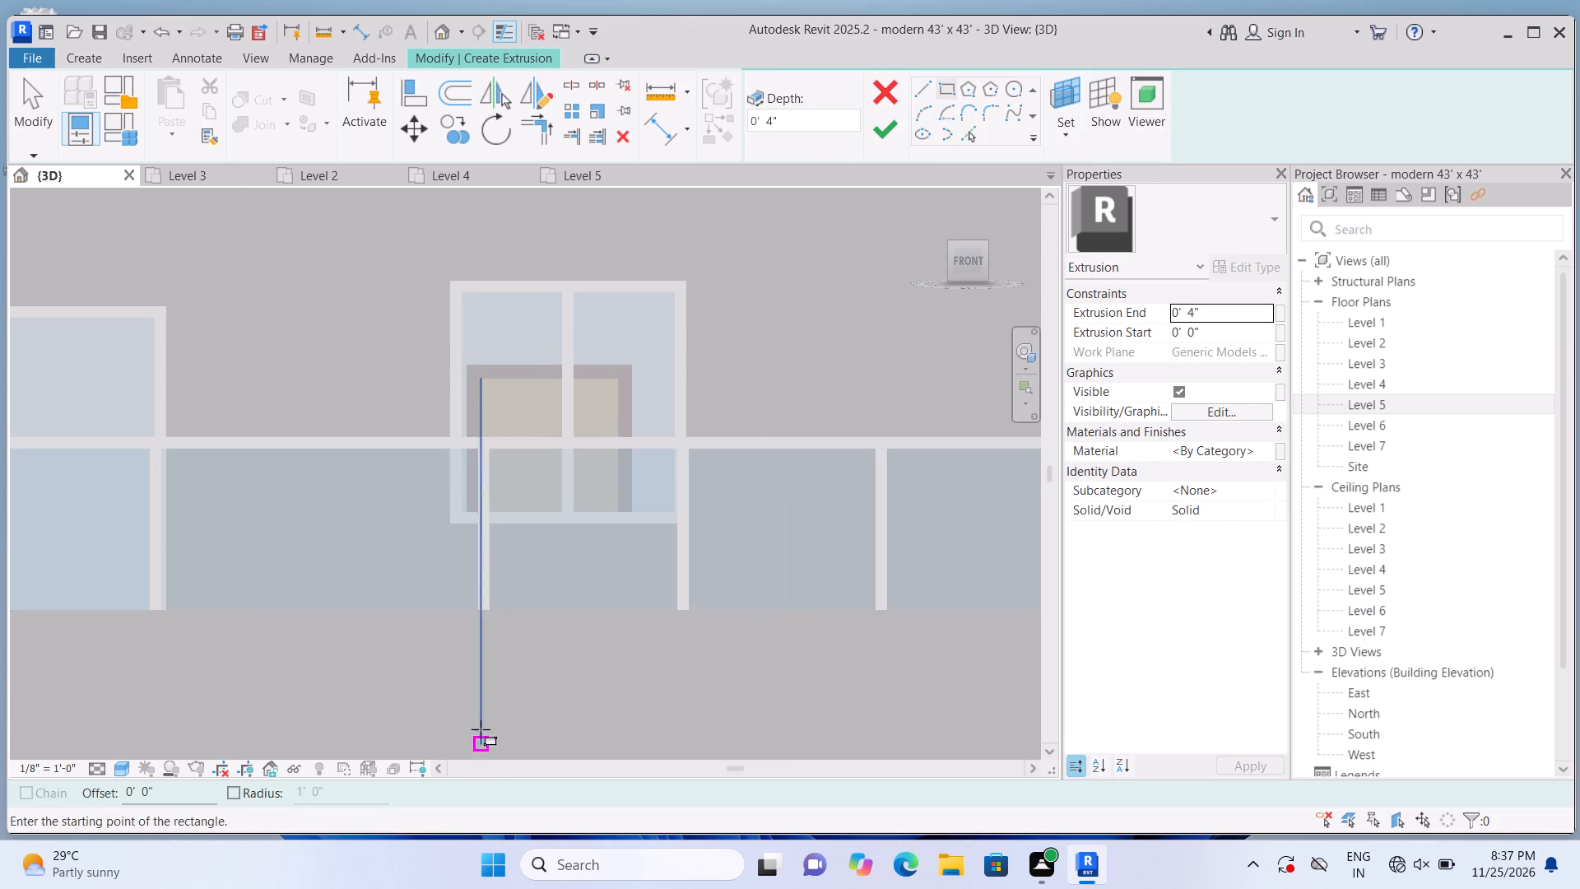
click(454, 609)
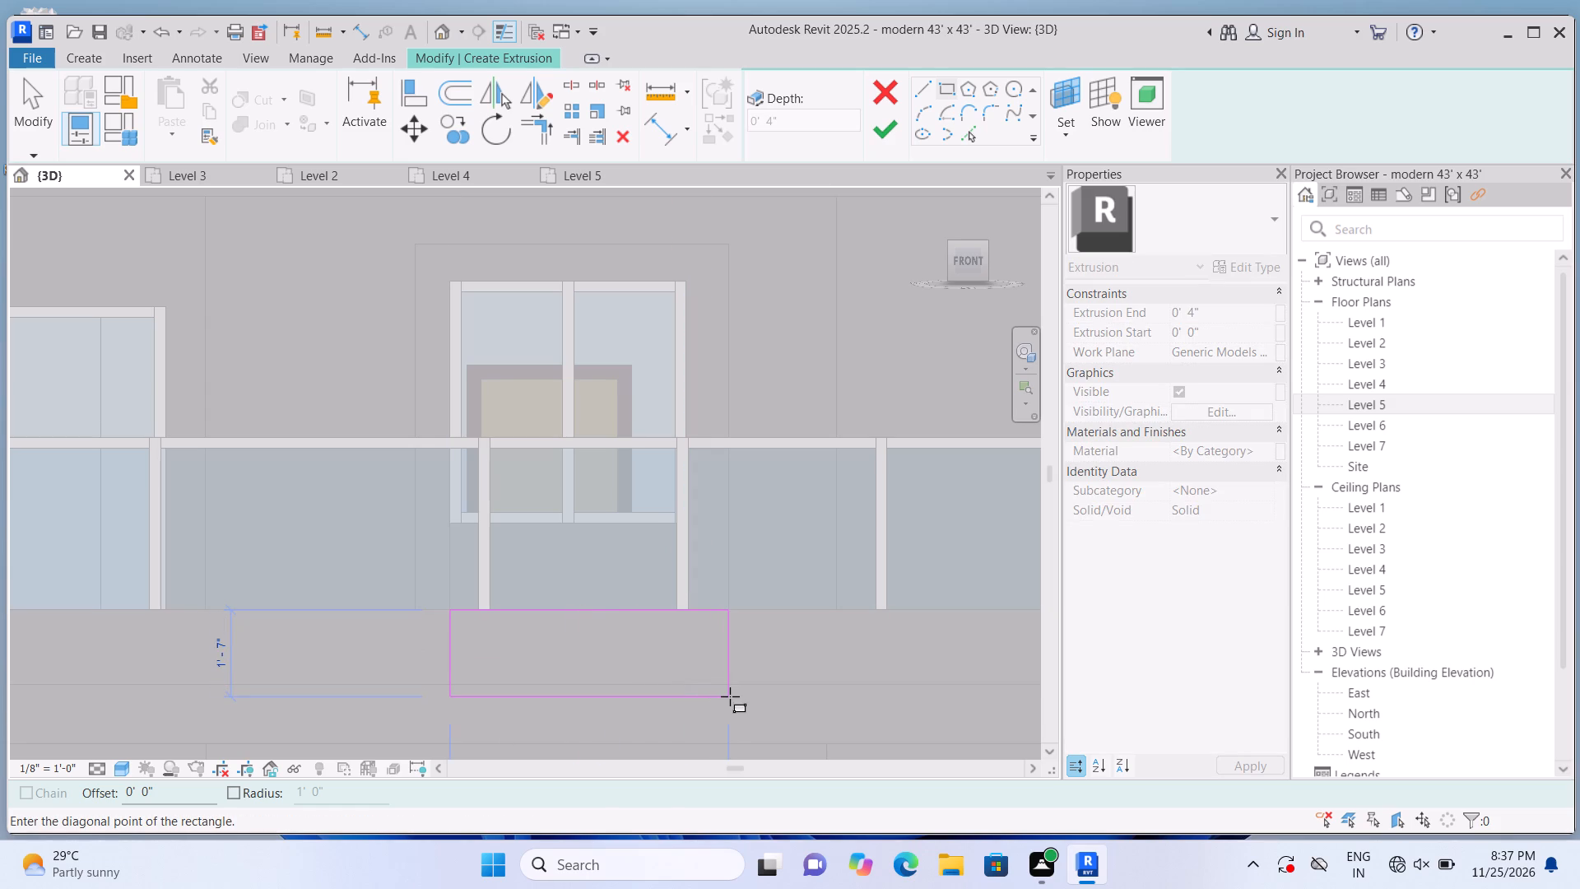
scroll(730, 696, up, 6)
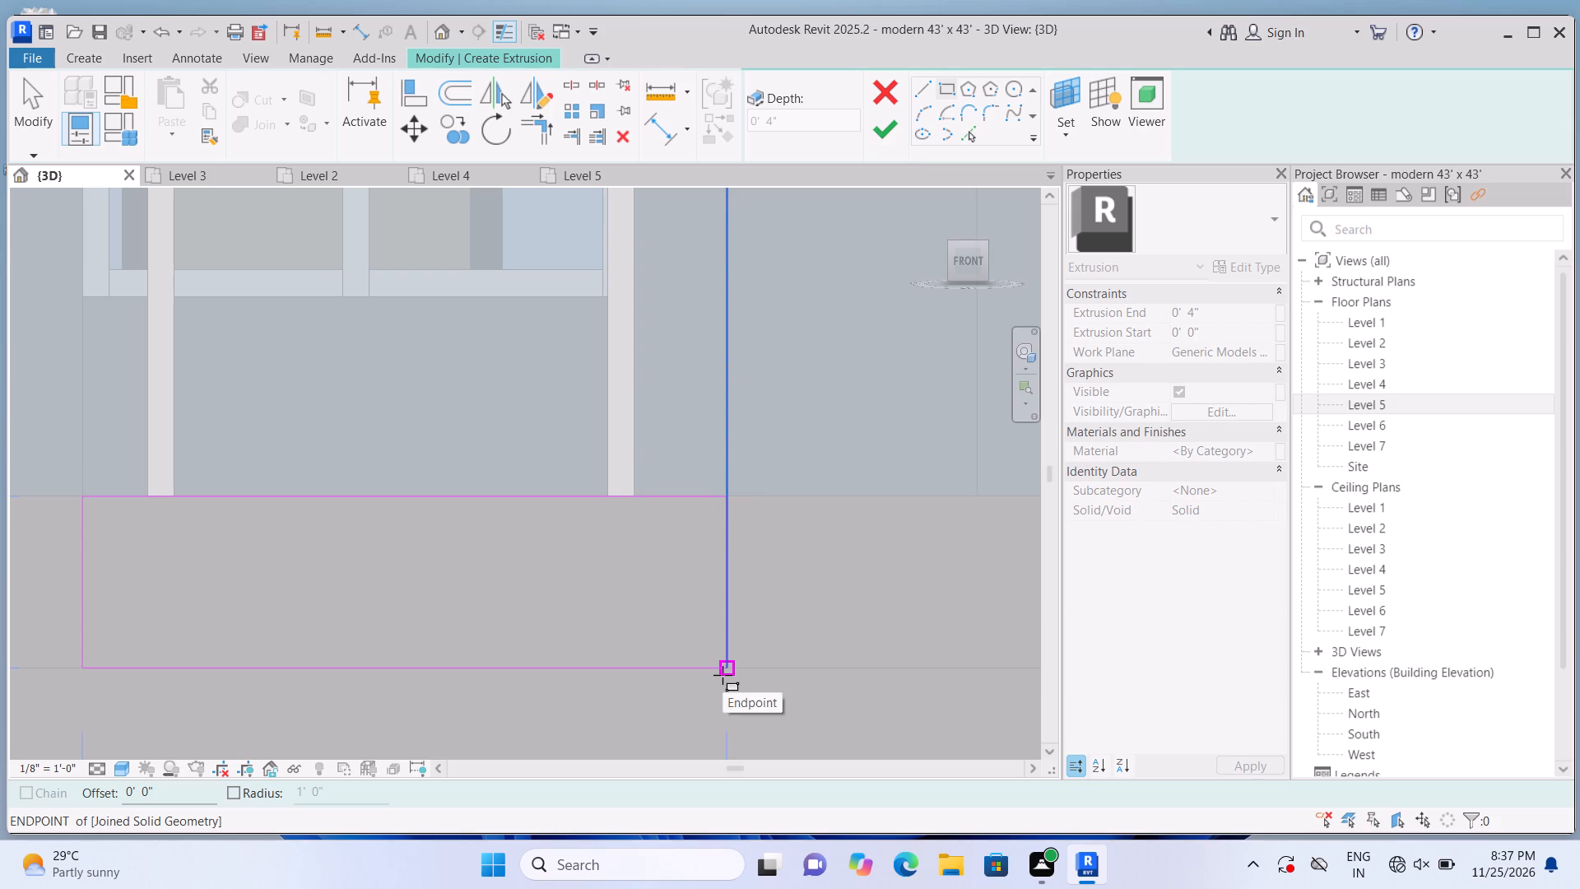
click(723, 674)
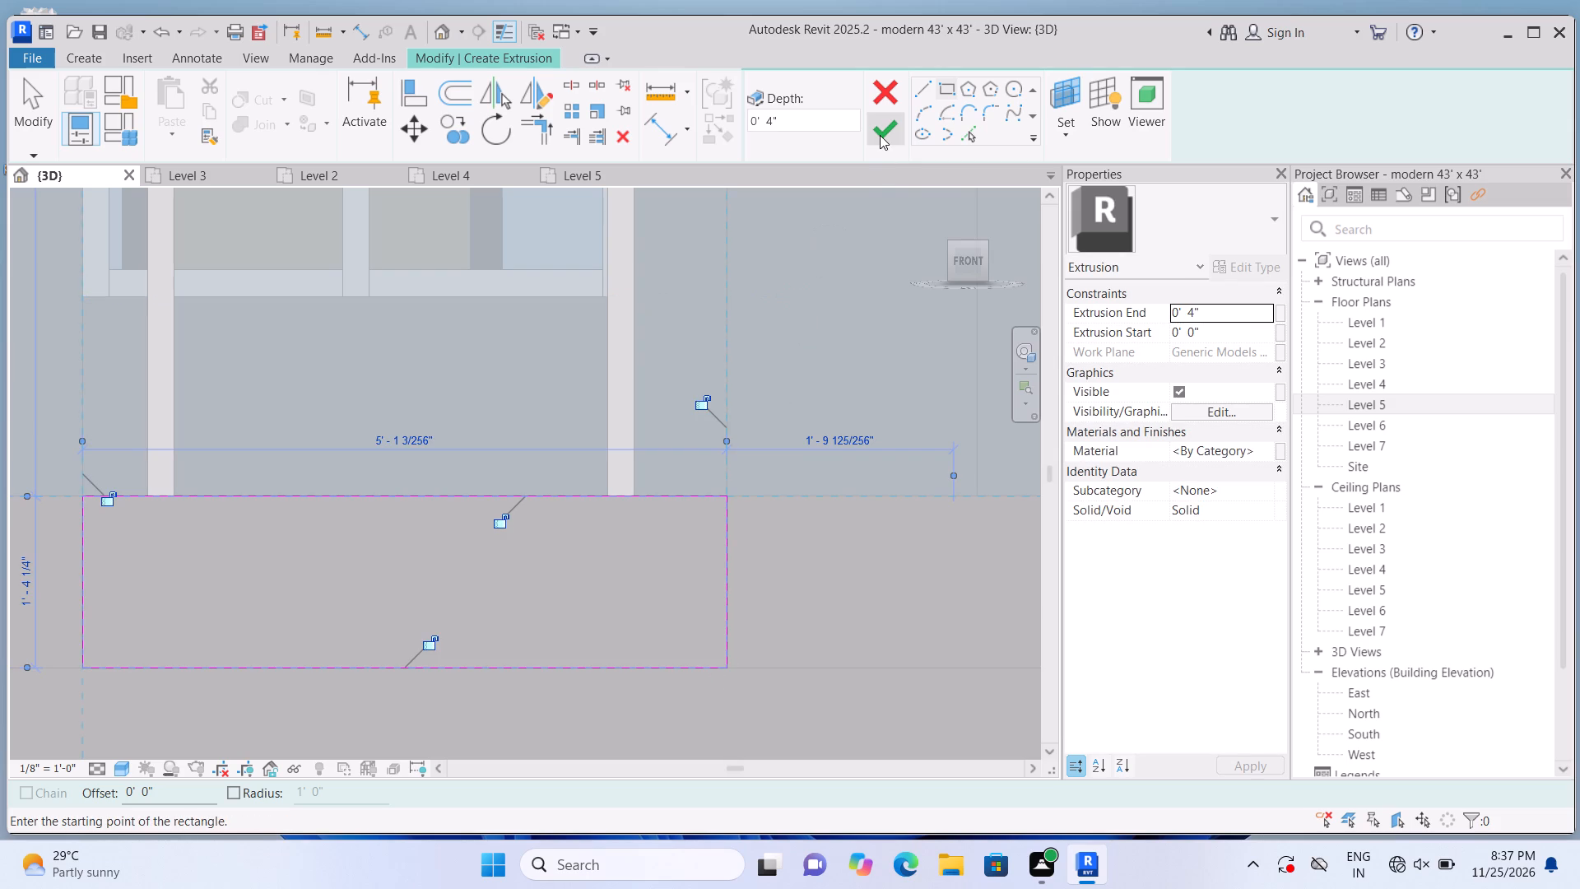
click(881, 133)
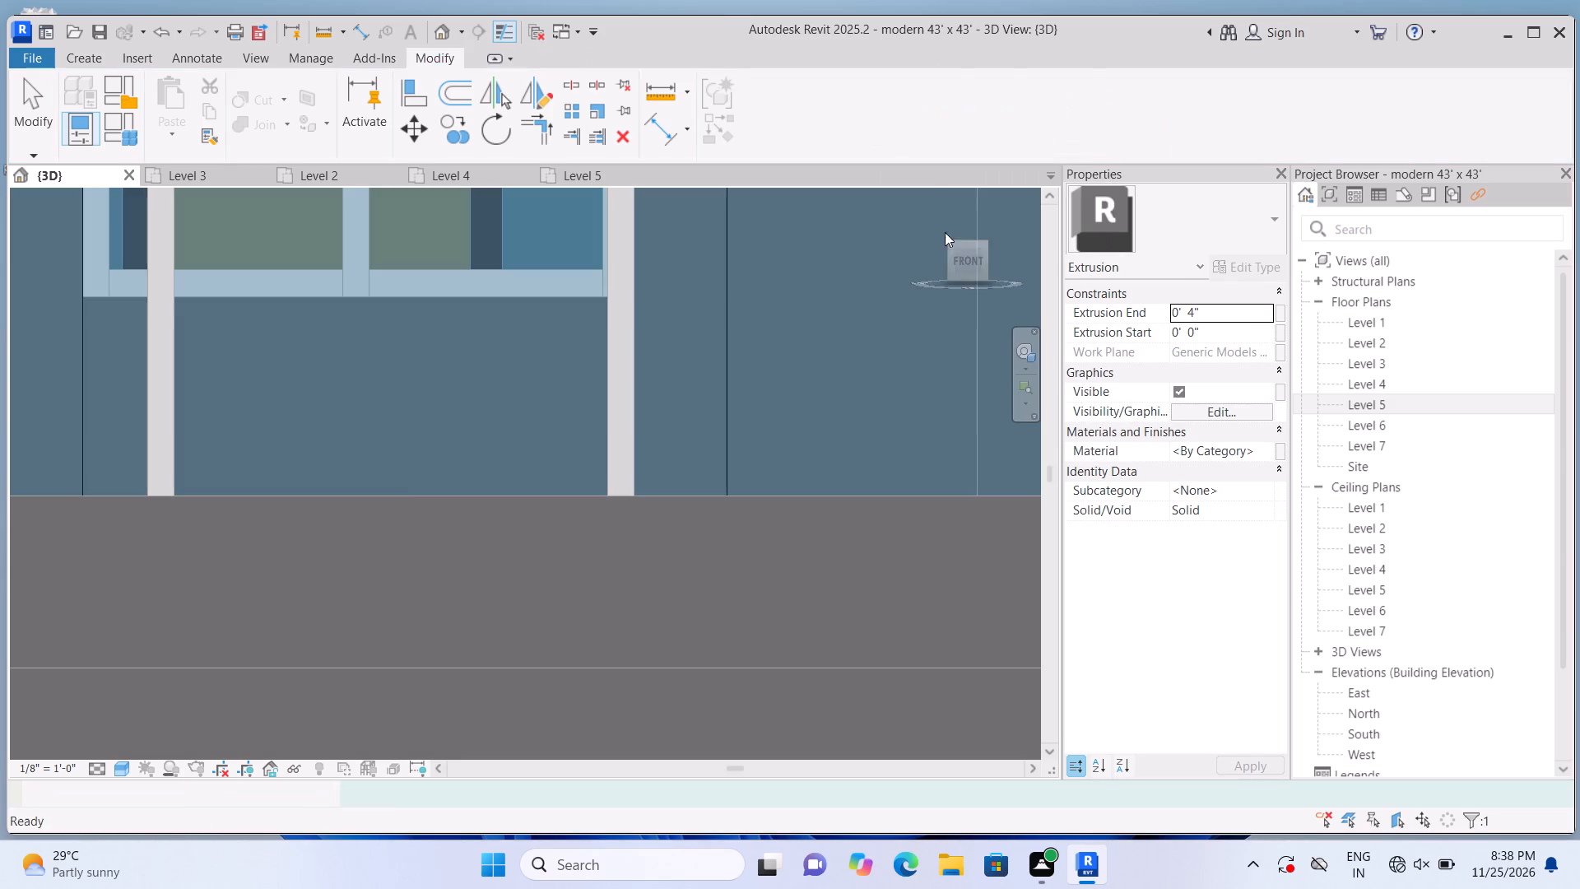
Join the new bottom piece to the surround of the Level 3 middle window.
scroll(381, 318, down, 1)
click(290, 130)
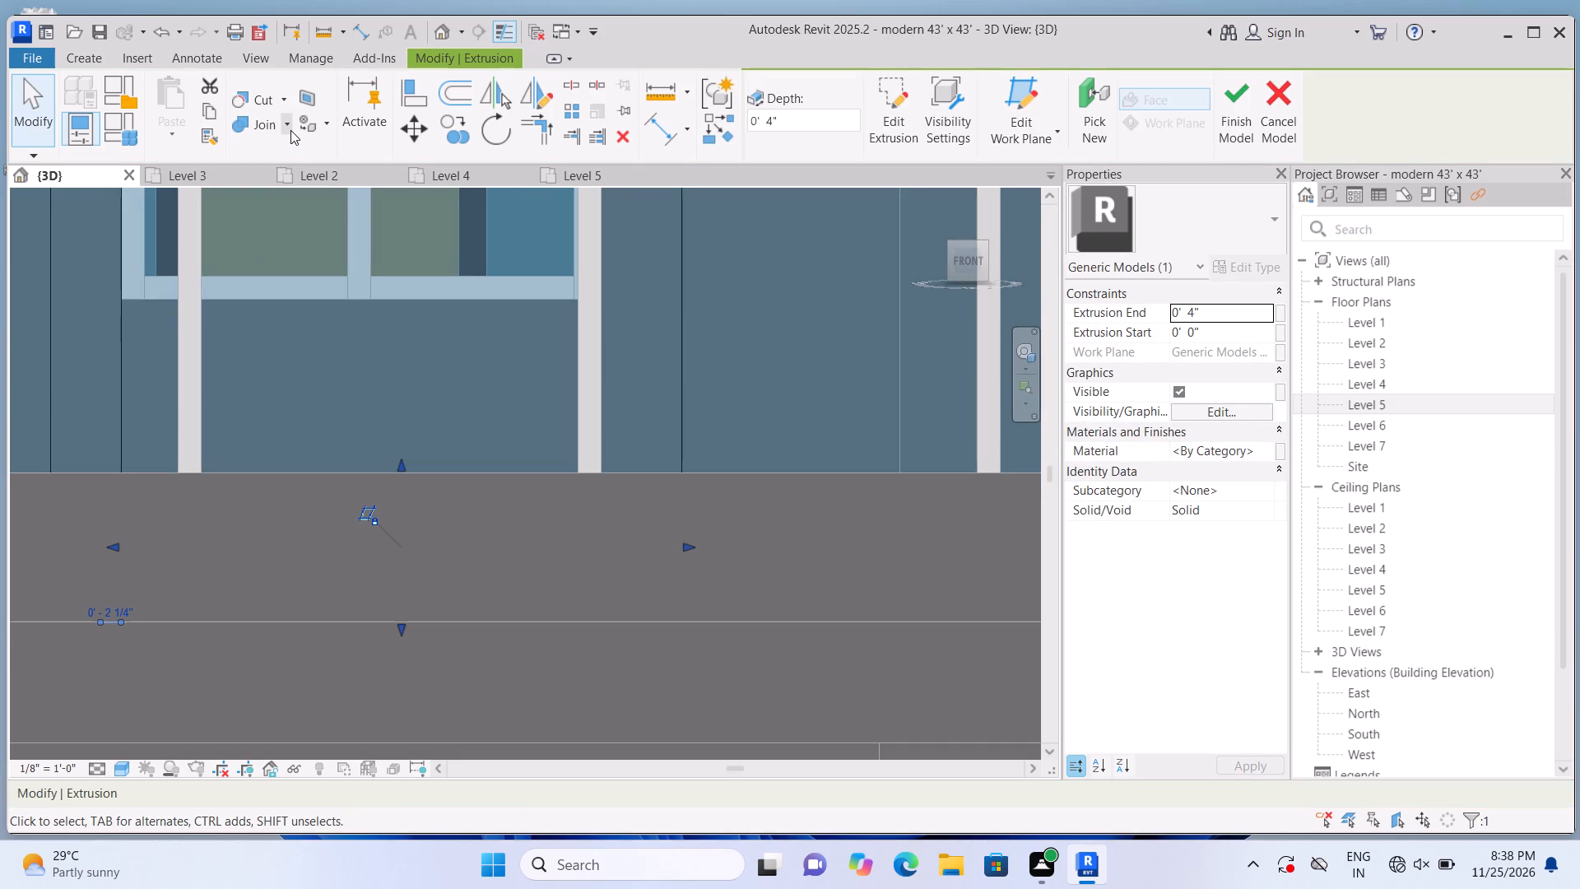
click(293, 161)
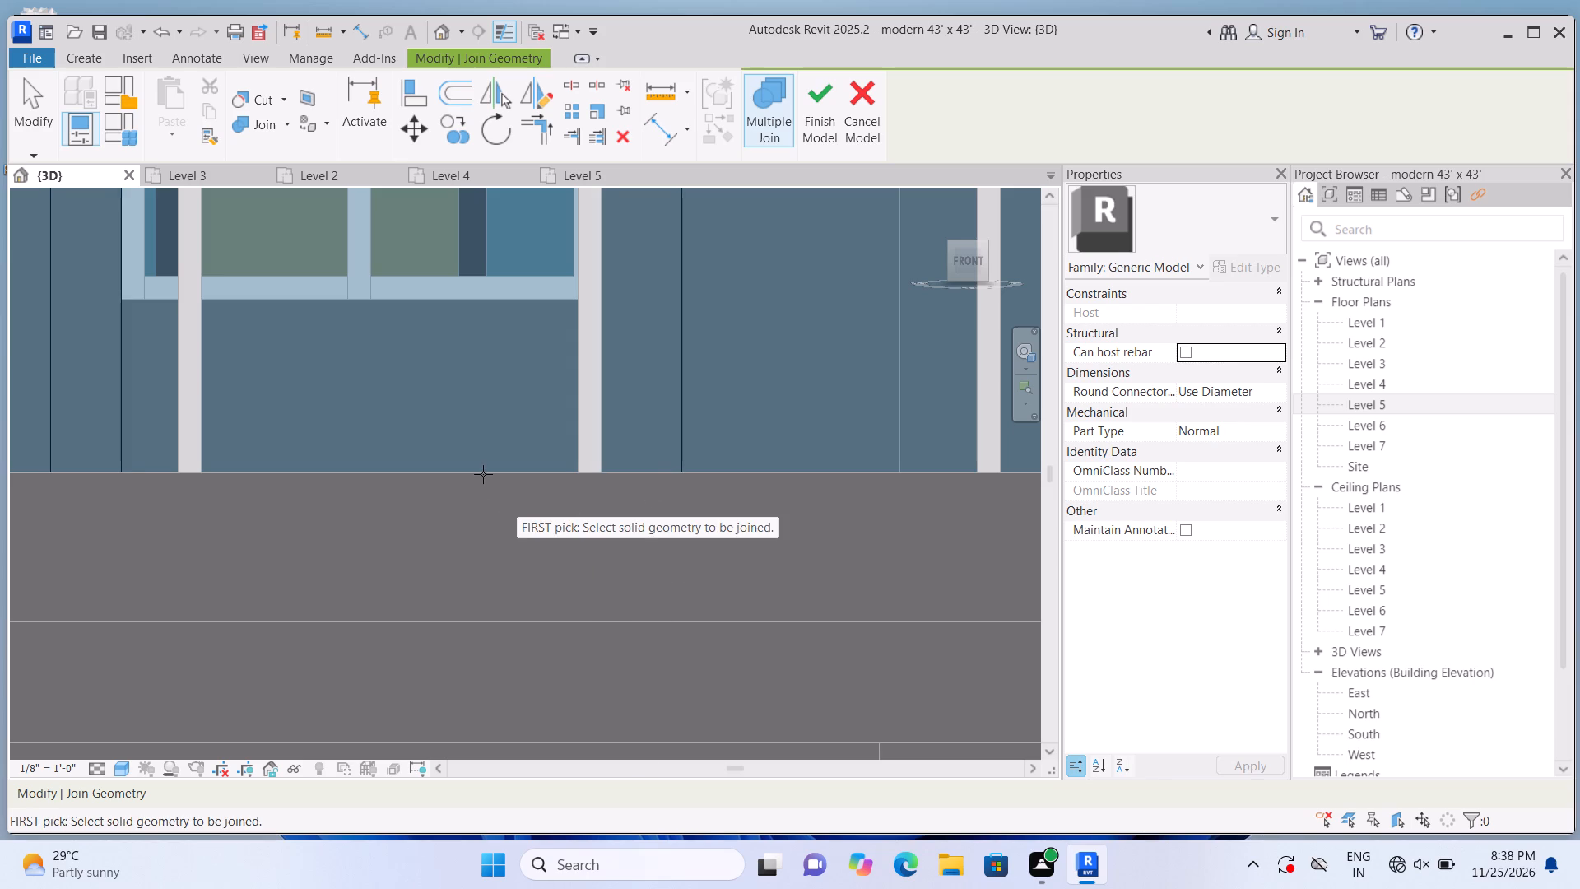
scroll(458, 488, down, 1)
scroll(425, 476, up, 2)
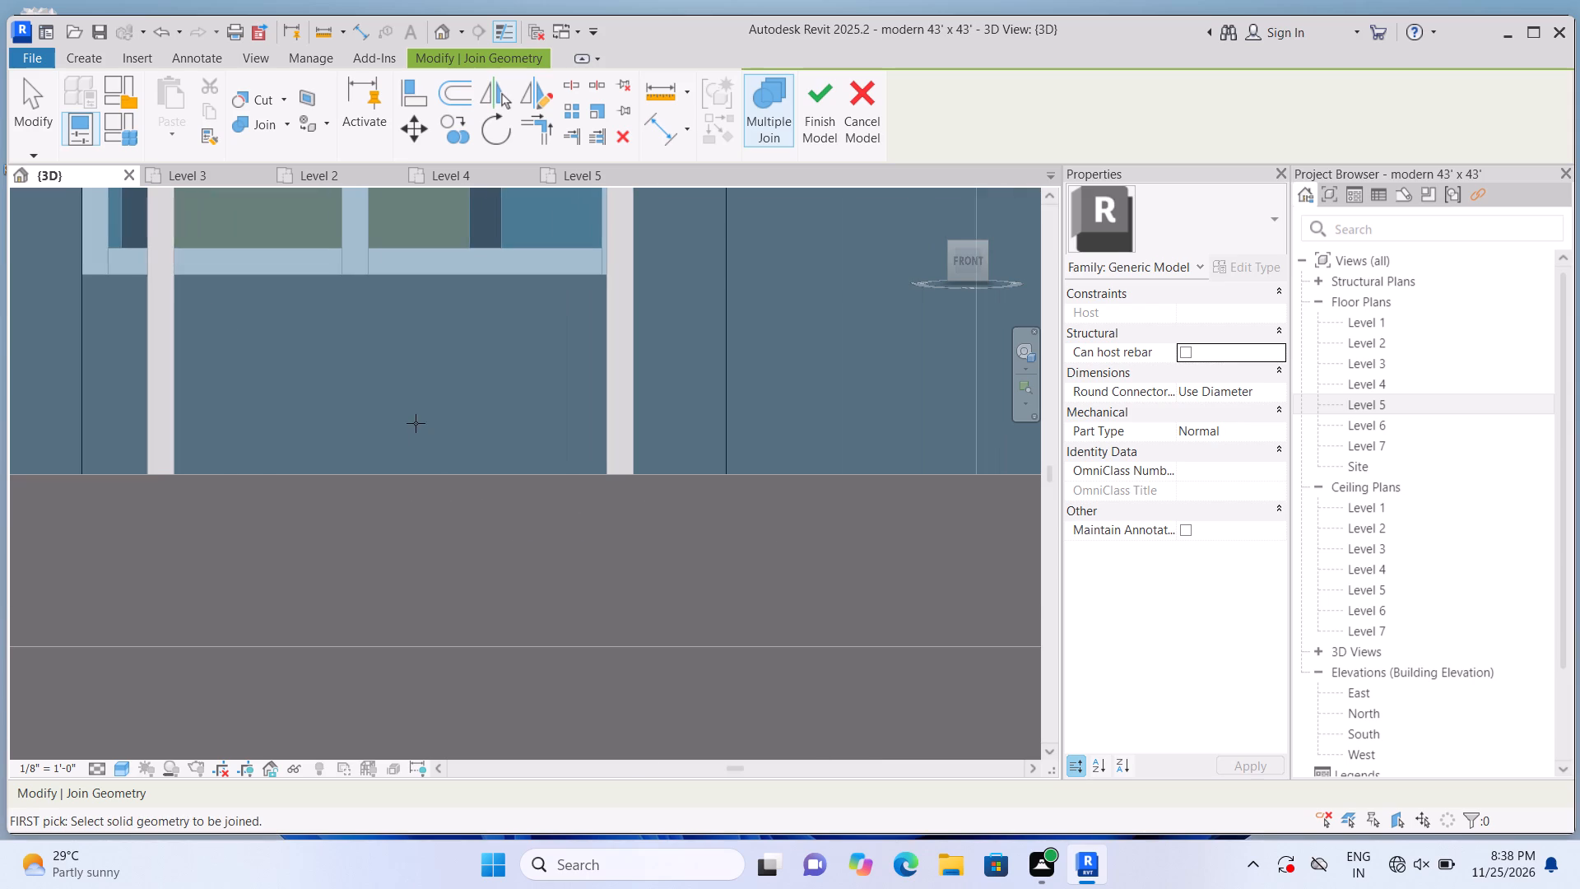
click(432, 468)
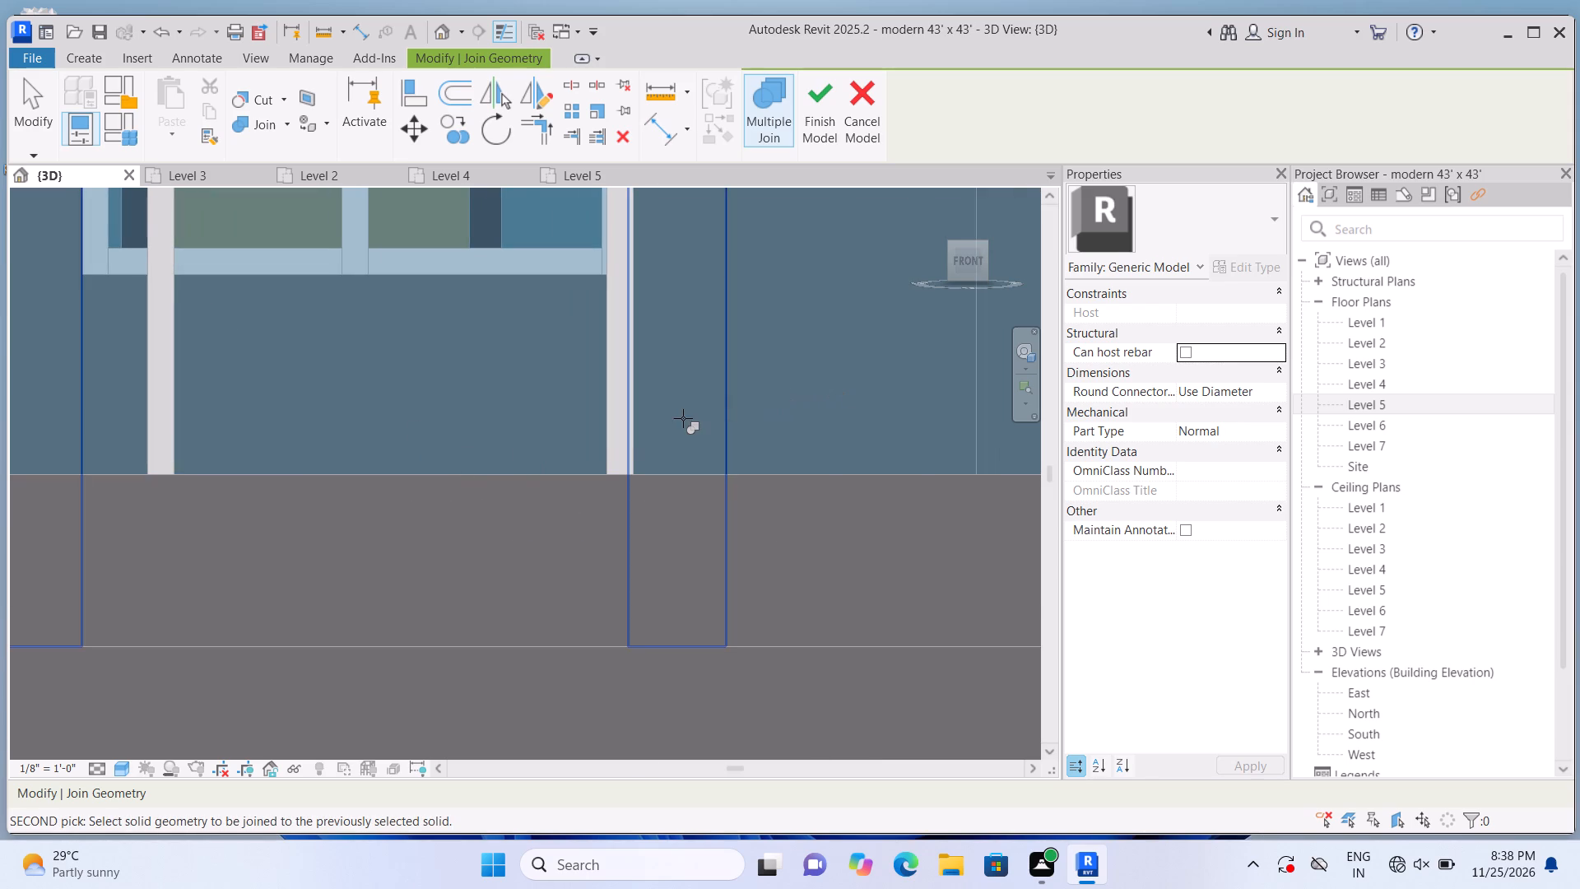
click(683, 418)
scroll(704, 425, down, 1)
key(Escape)
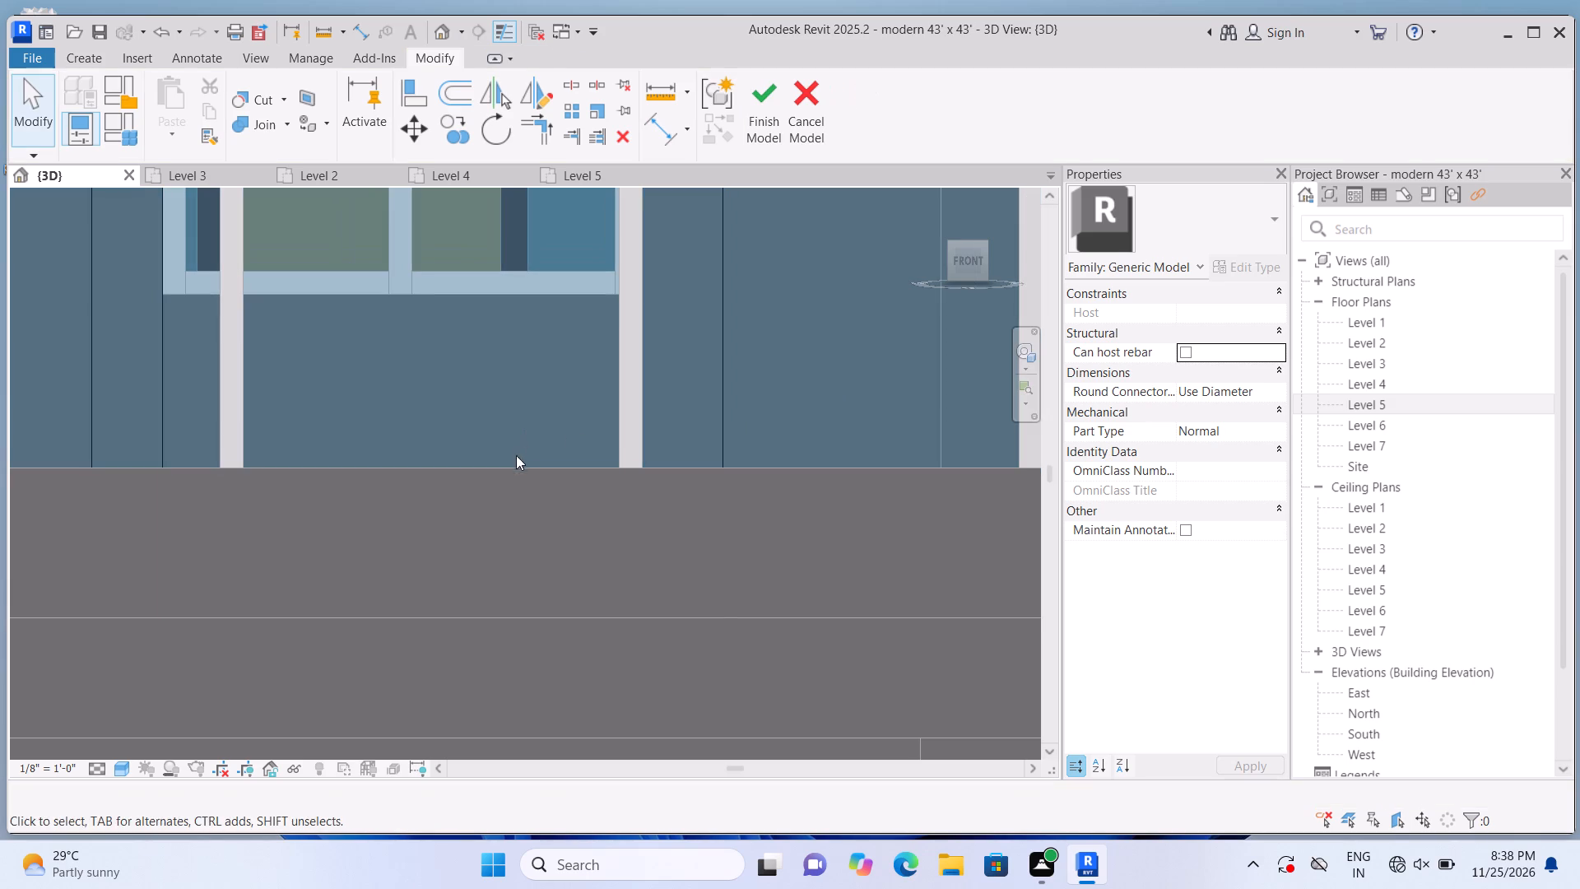
Extrude a 4" deep rectangle, about 5'-8" by 8", directly above the middle window one floor below, using the surrounding wall face as work plane.
scroll(700, 422, down, 4)
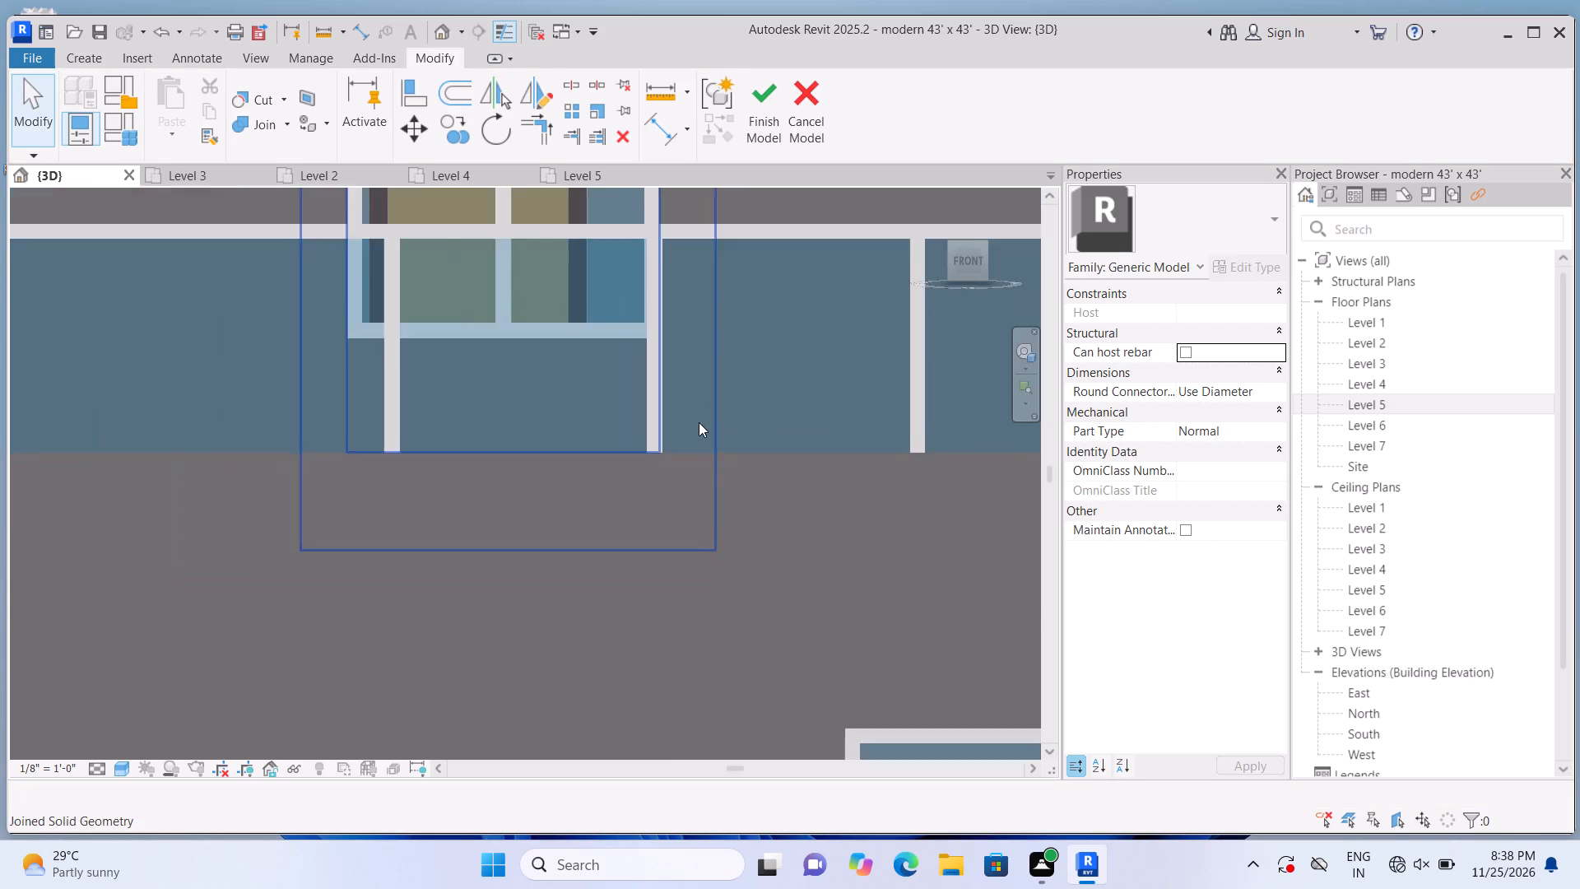
scroll(699, 422, down, 5)
scroll(704, 532, down, 1)
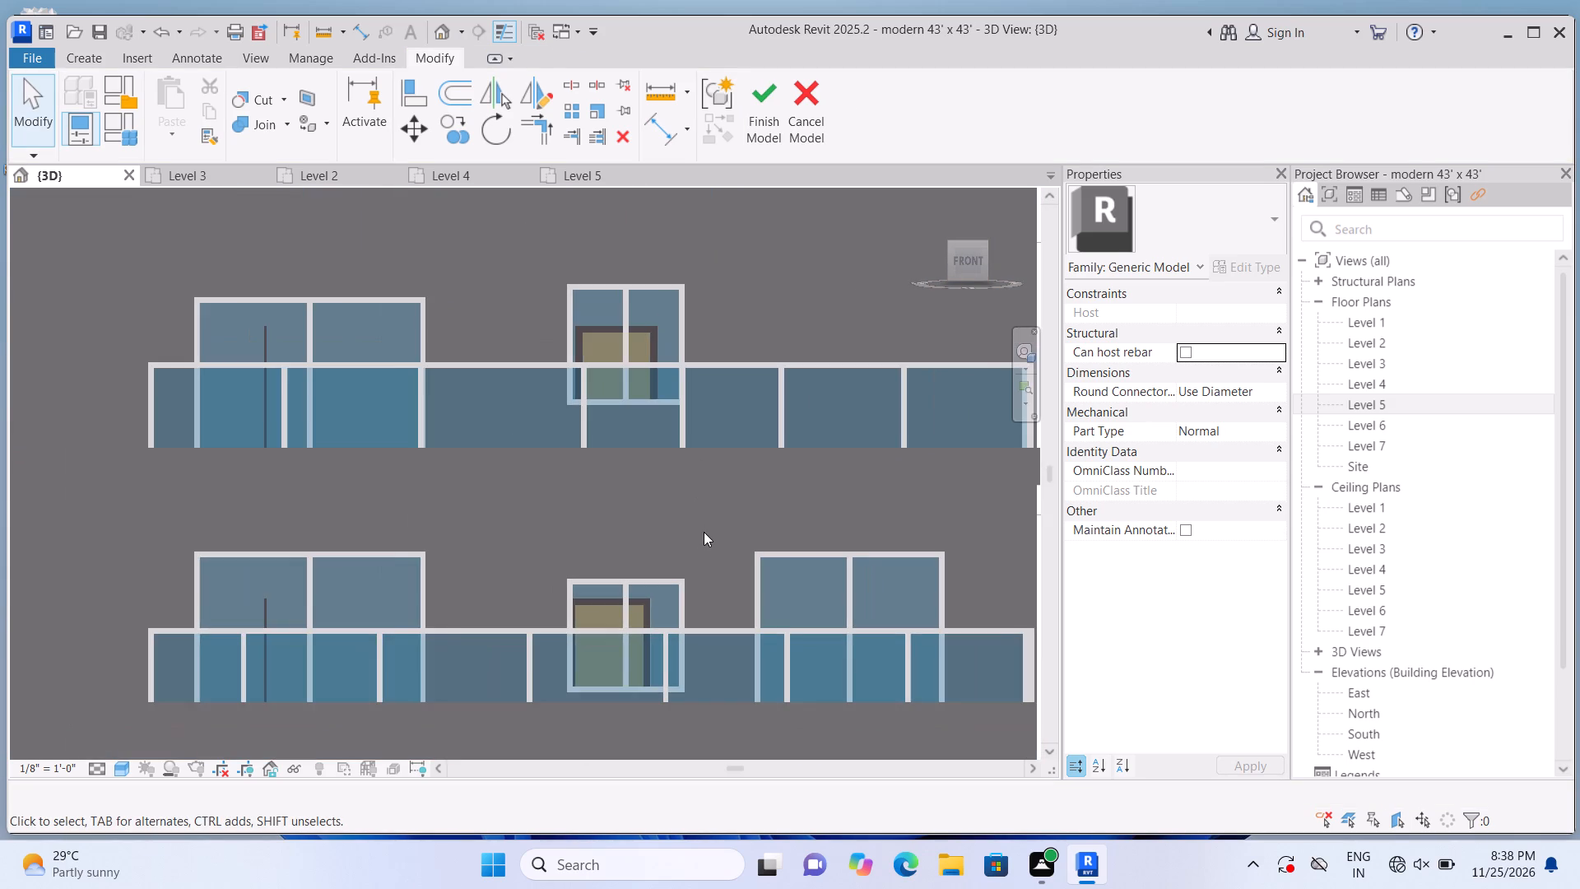
scroll(704, 532, down, 1)
middle_drag(700, 554, 688, 537)
scroll(681, 533, down, 1)
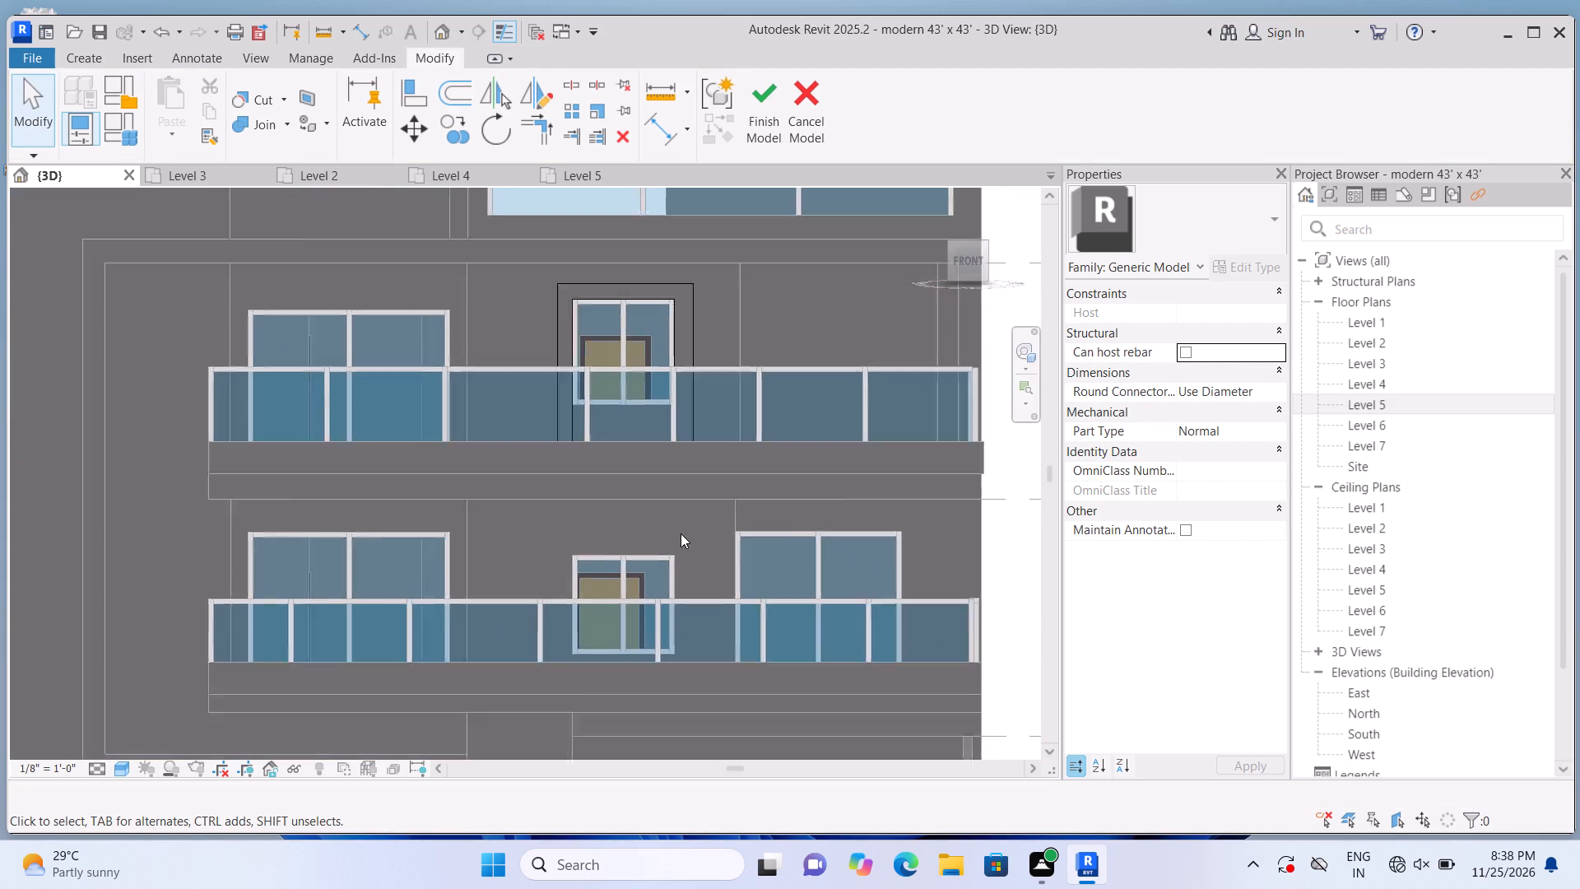
scroll(681, 533, down, 3)
scroll(681, 533, up, 1)
middle_drag(681, 533, 645, 472)
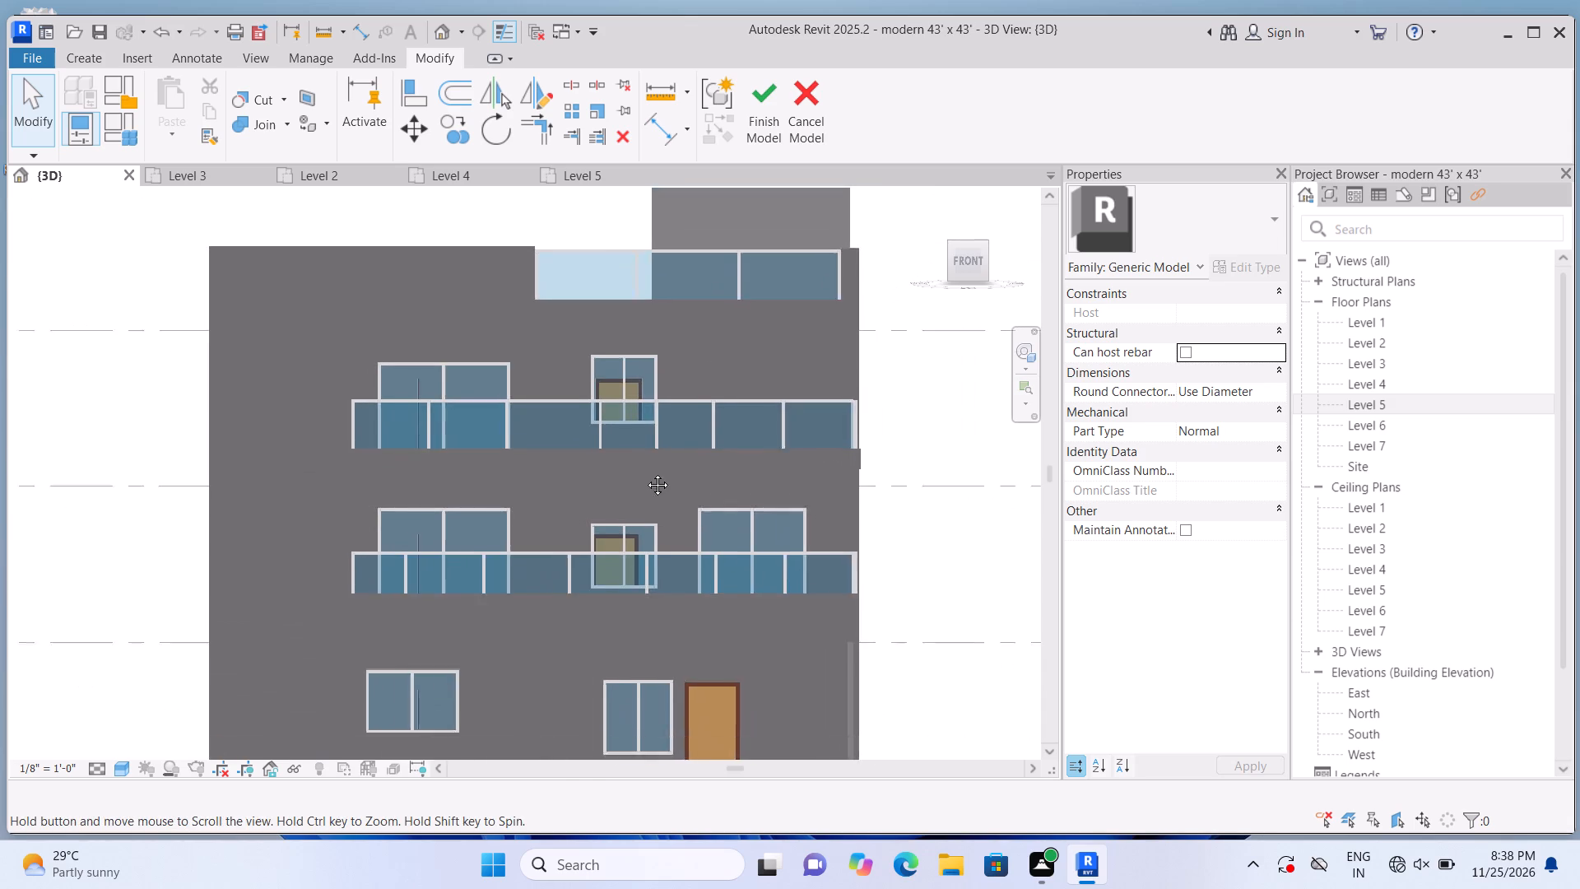
middle_drag(645, 472, 627, 432)
scroll(627, 432, up, 3)
scroll(640, 453, down, 1)
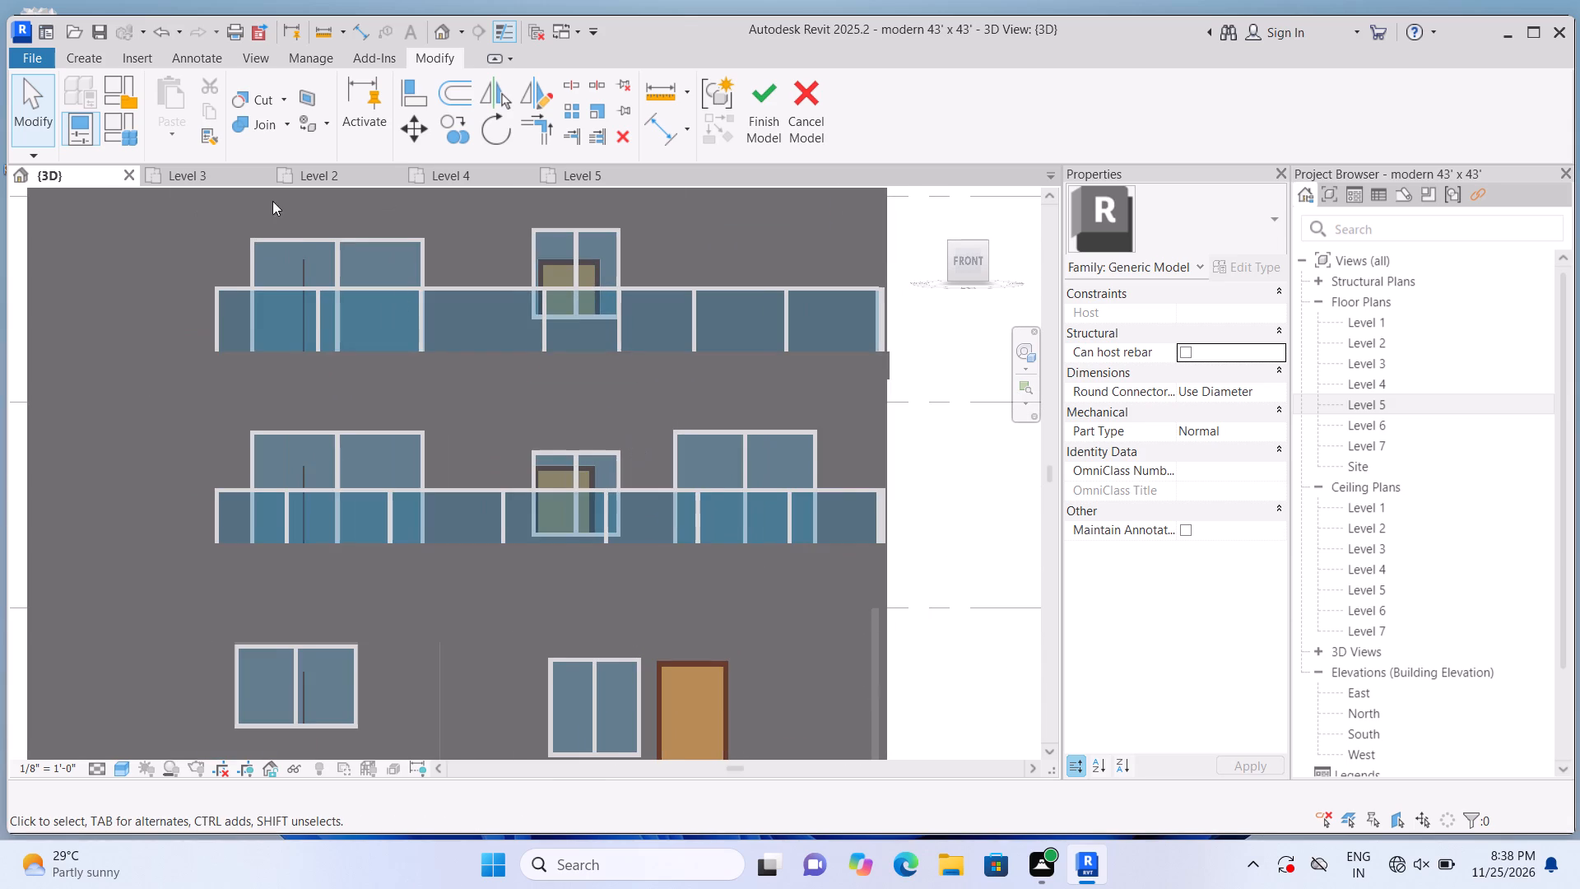
click(97, 56)
click(157, 102)
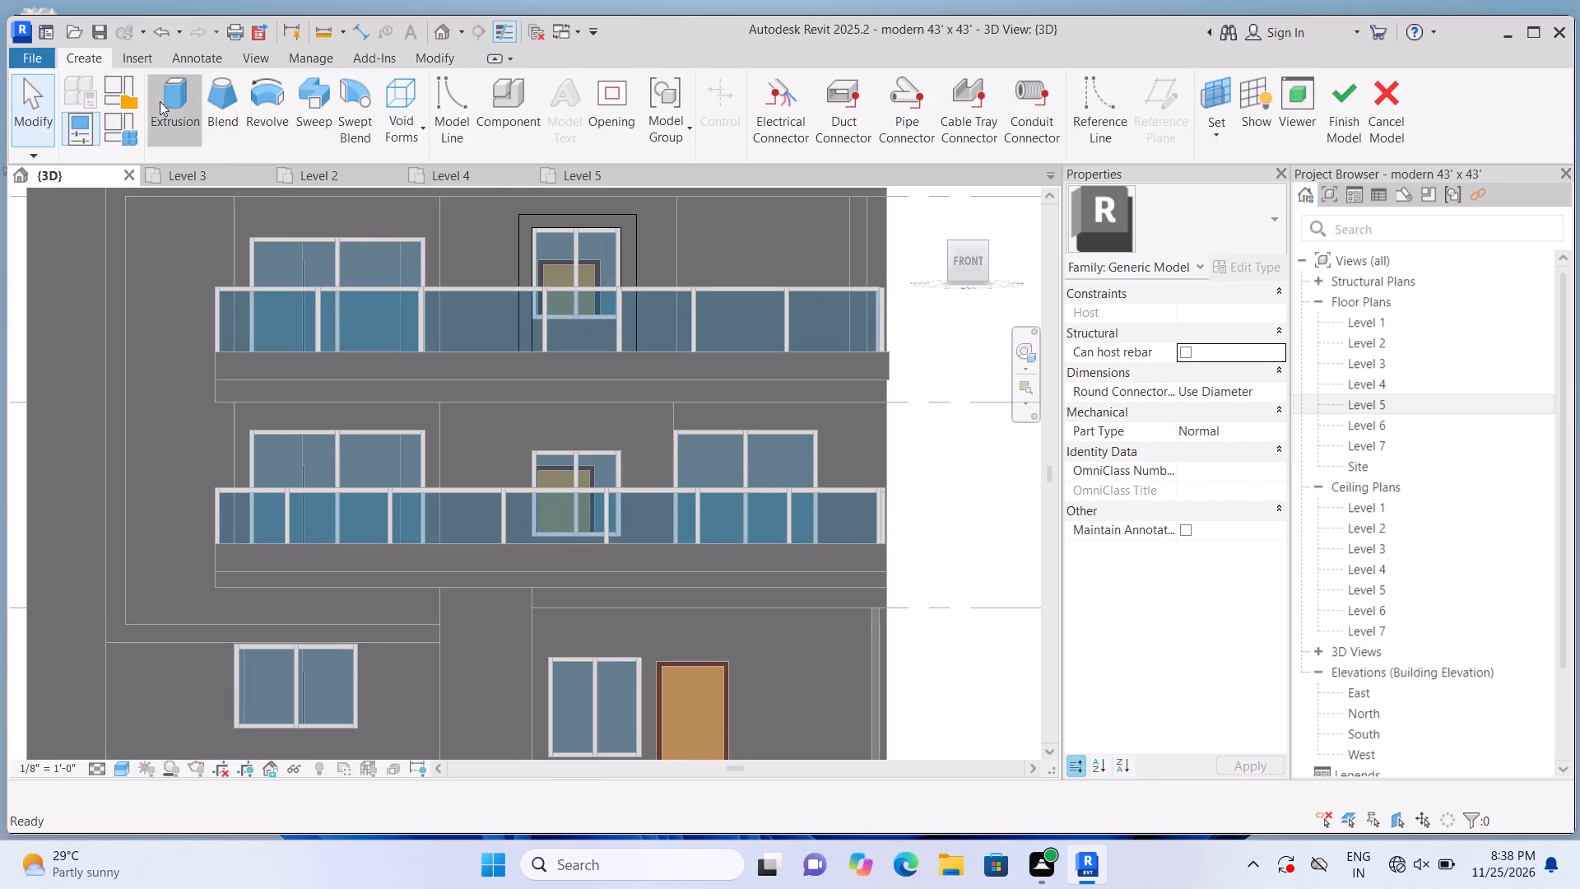
click(1056, 137)
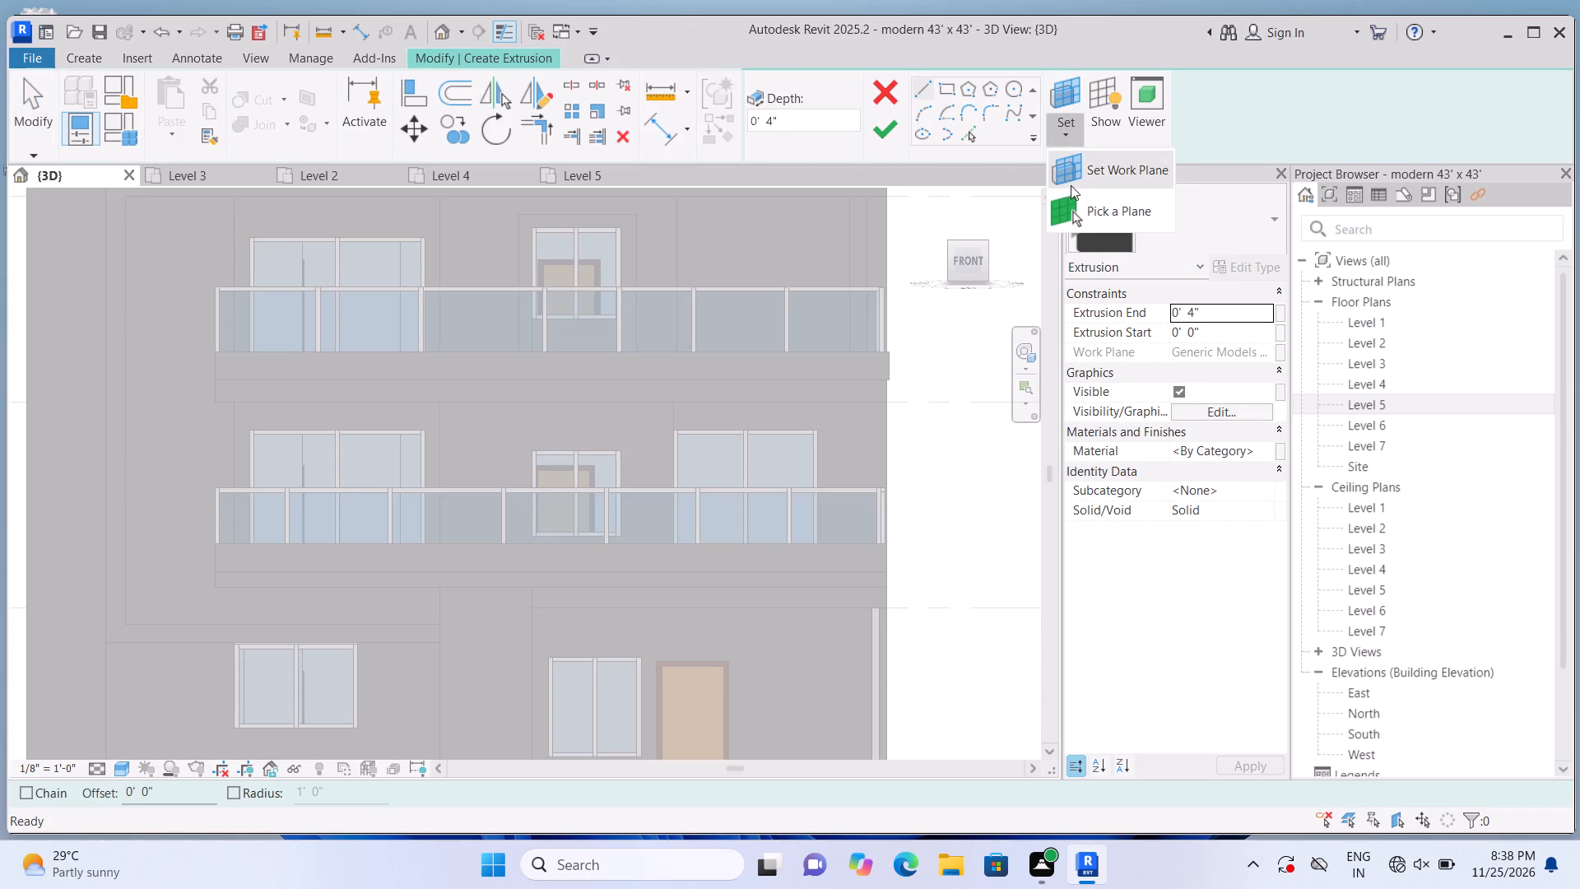
click(1071, 185)
click(961, 274)
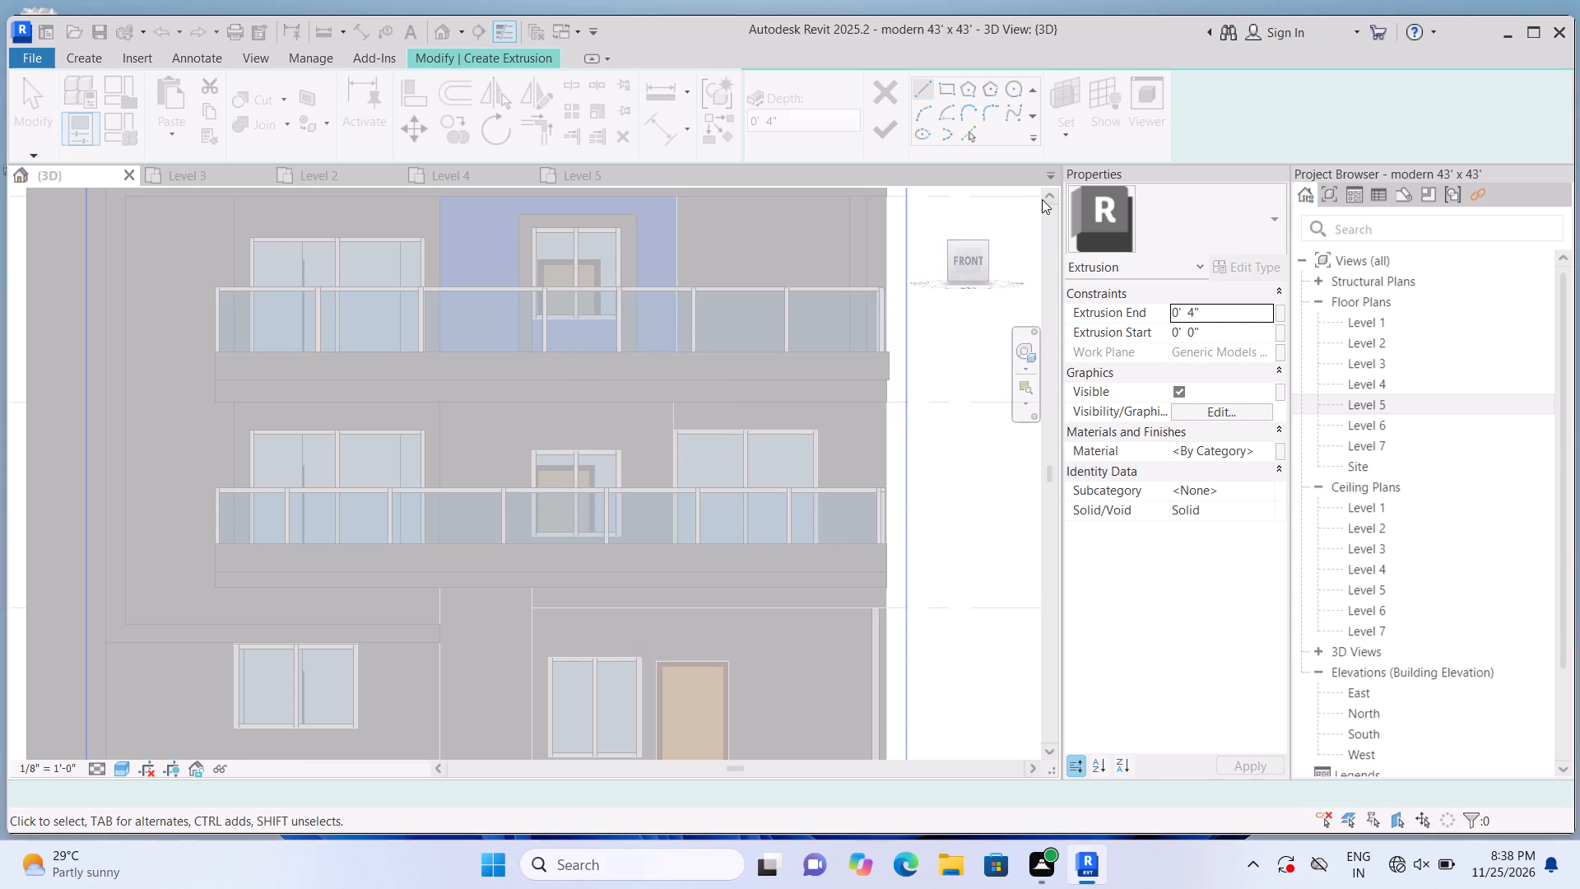
click(940, 129)
click(963, 216)
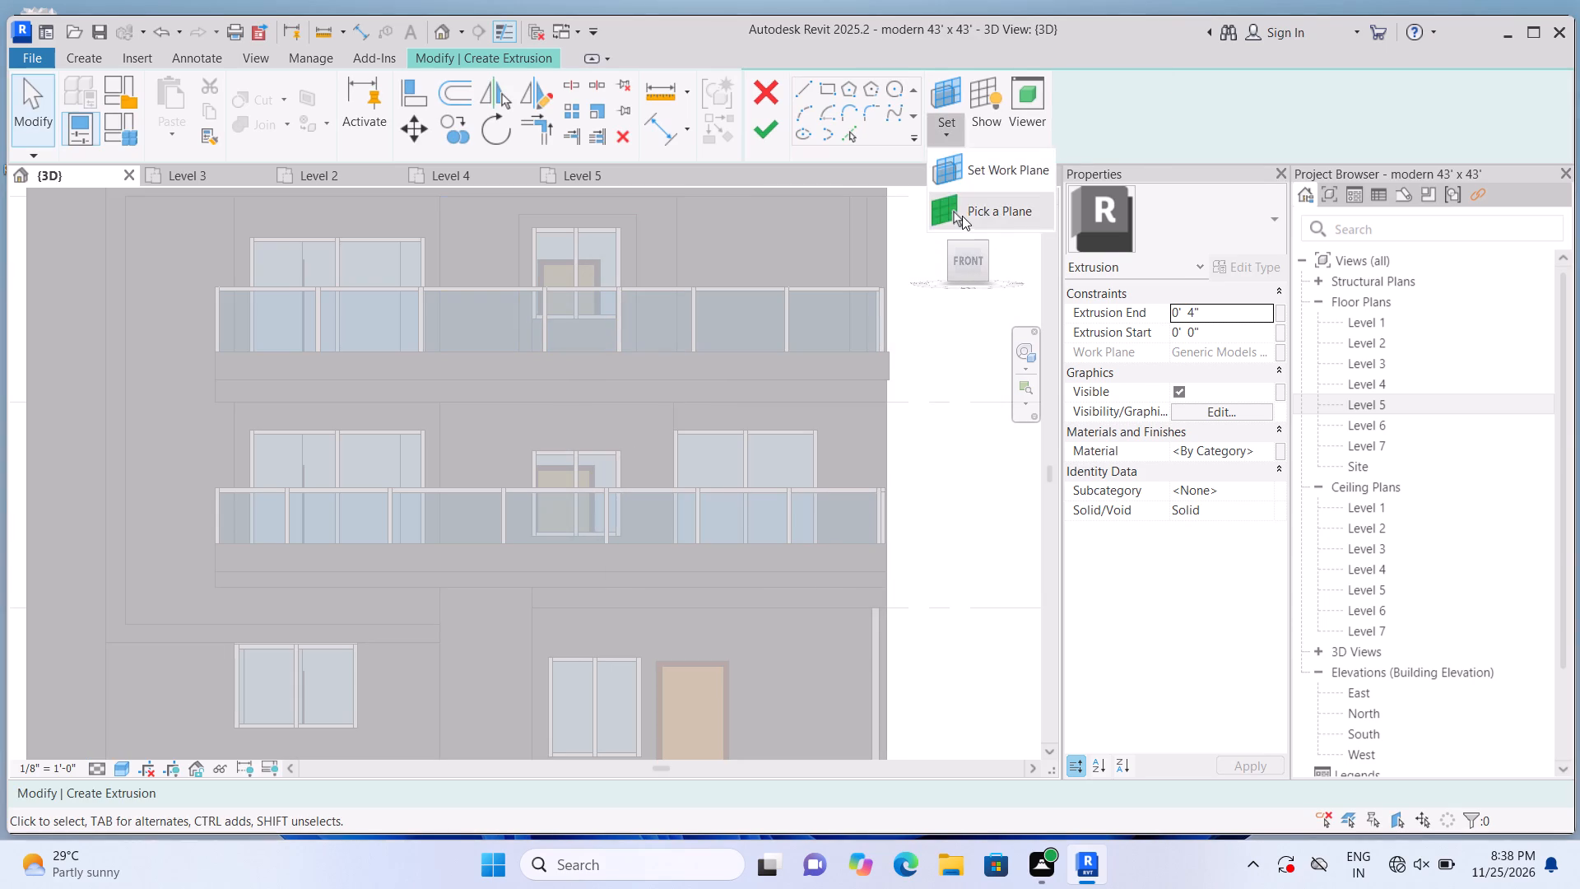
scroll(809, 314, down, 2)
scroll(716, 413, up, 5)
click(674, 436)
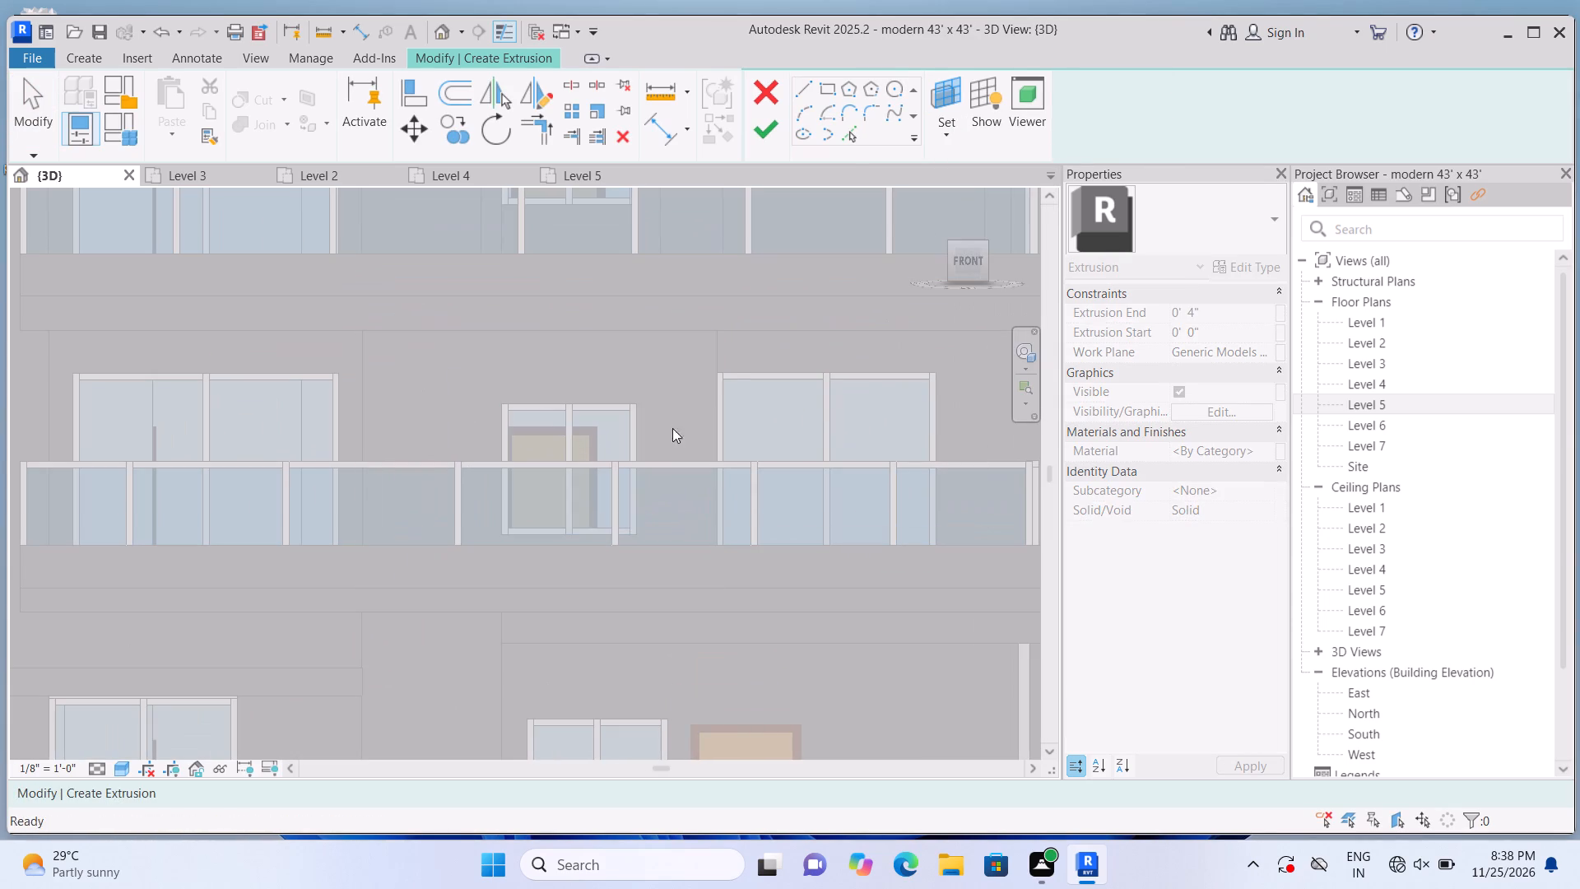
click(937, 95)
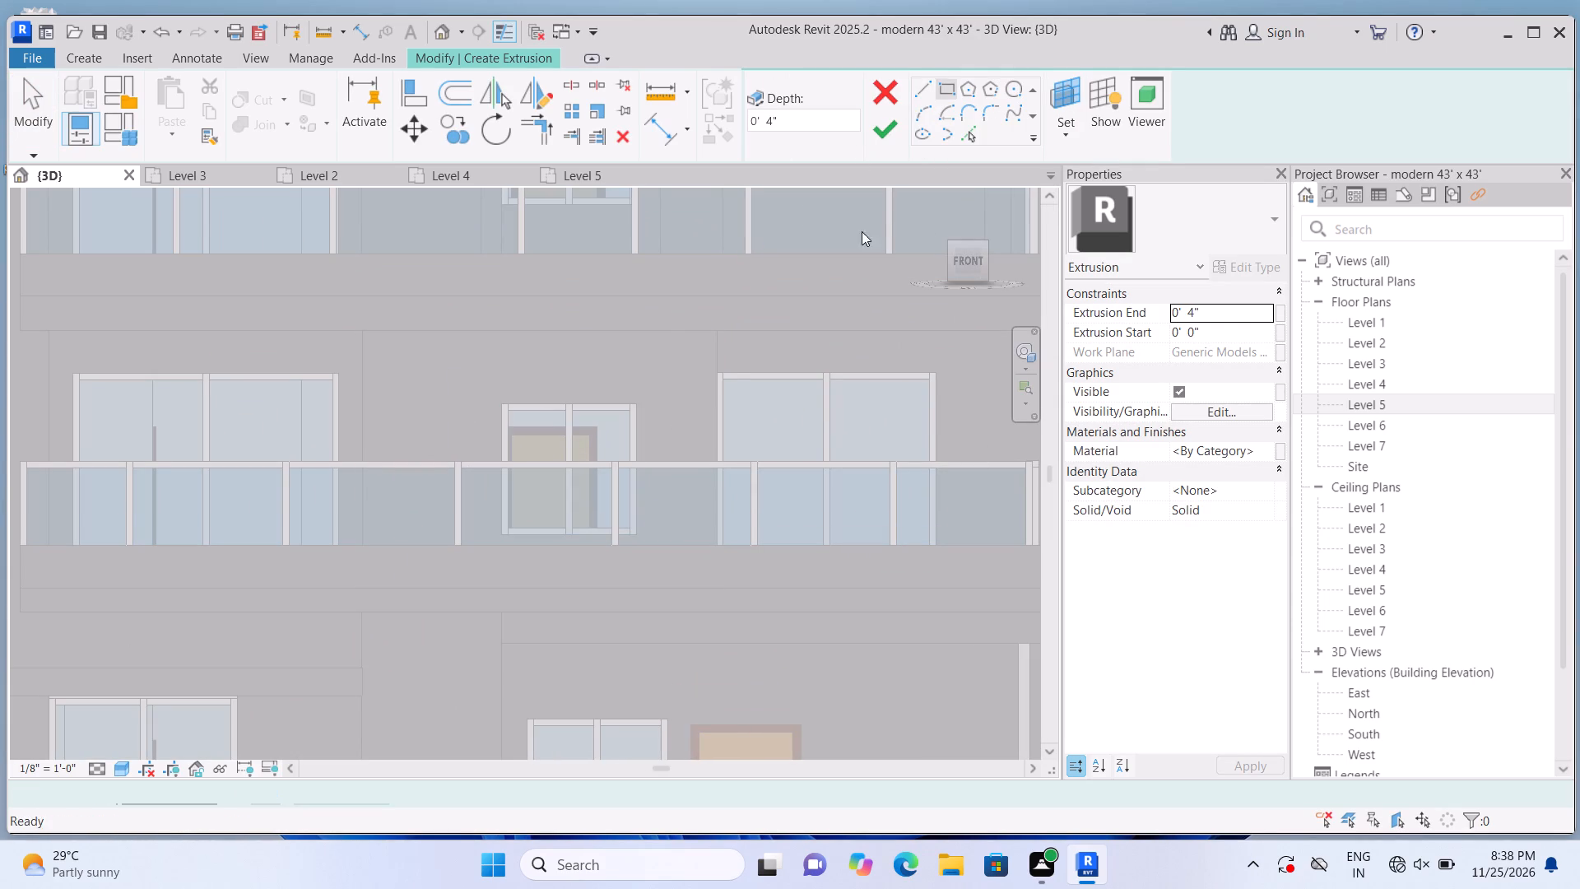
scroll(625, 365, up, 5)
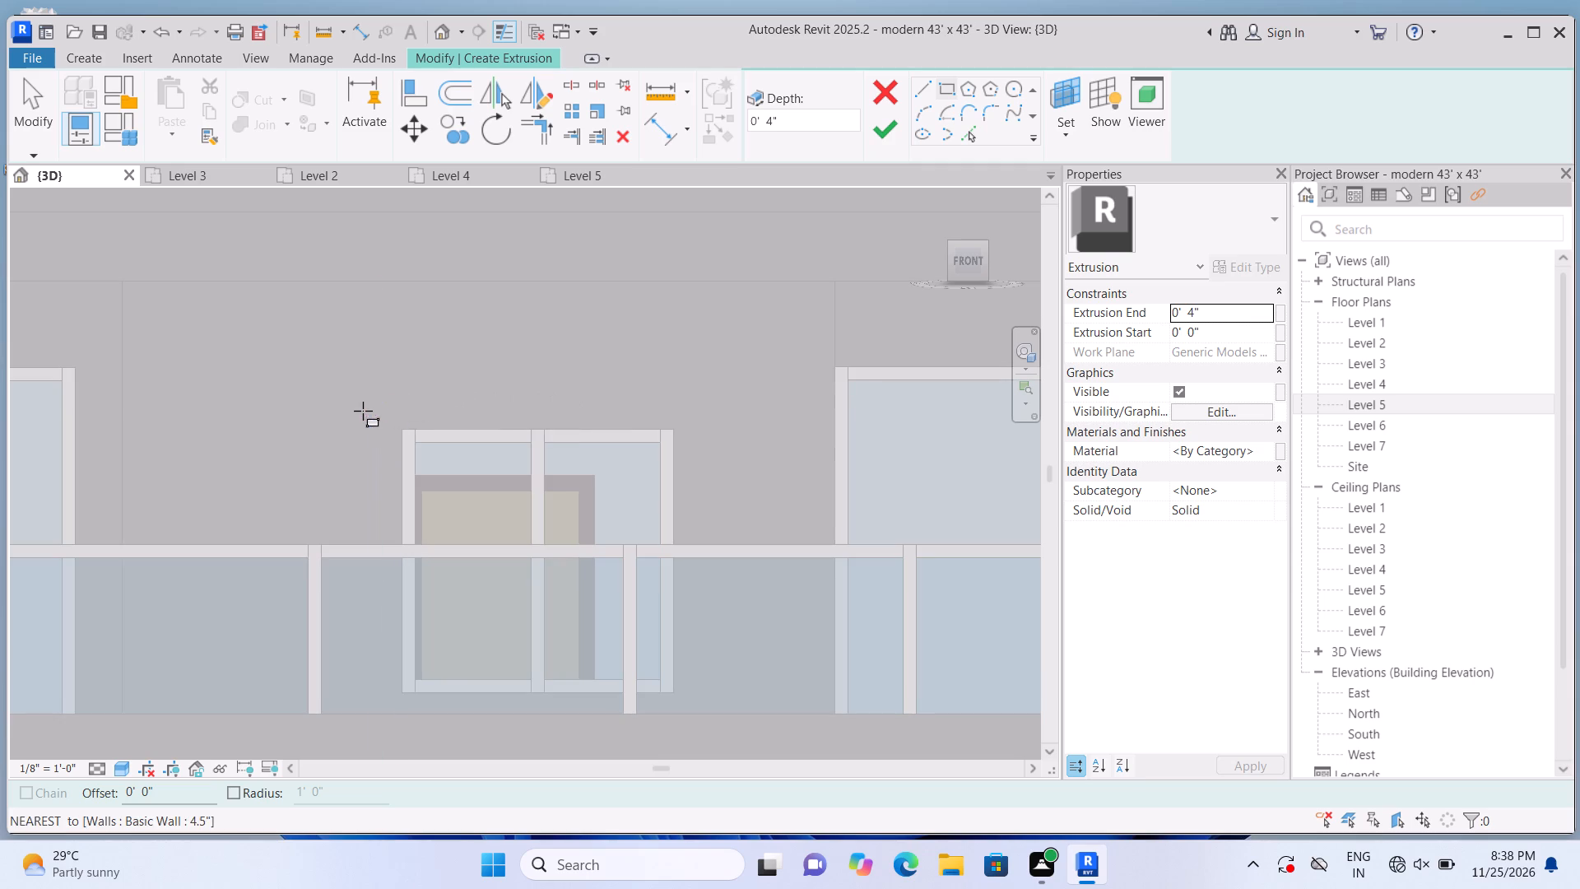
click(361, 431)
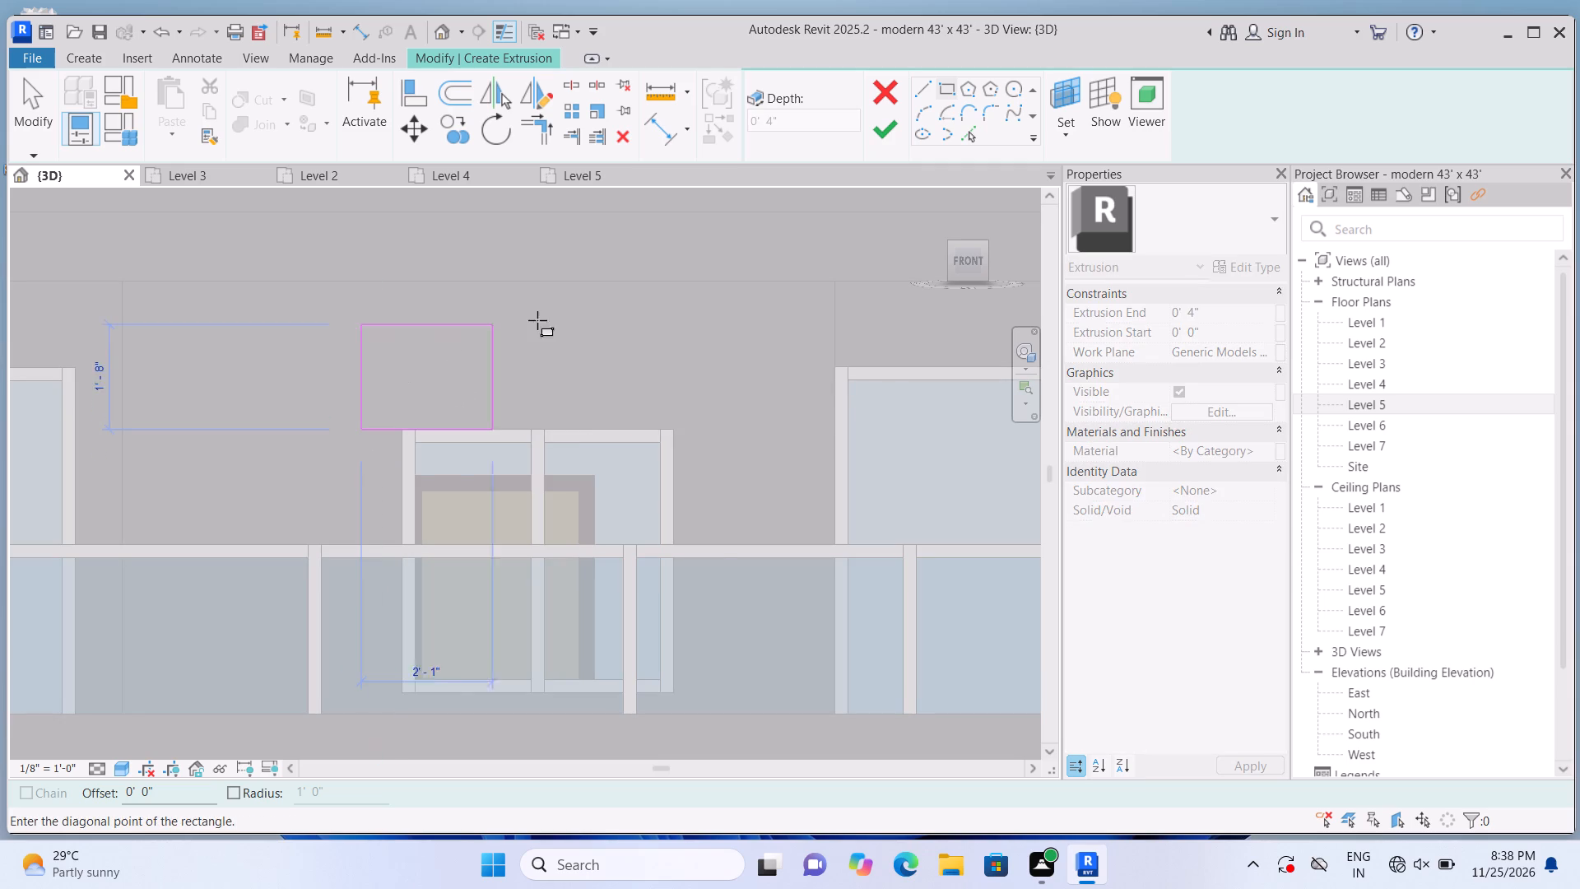
click(716, 389)
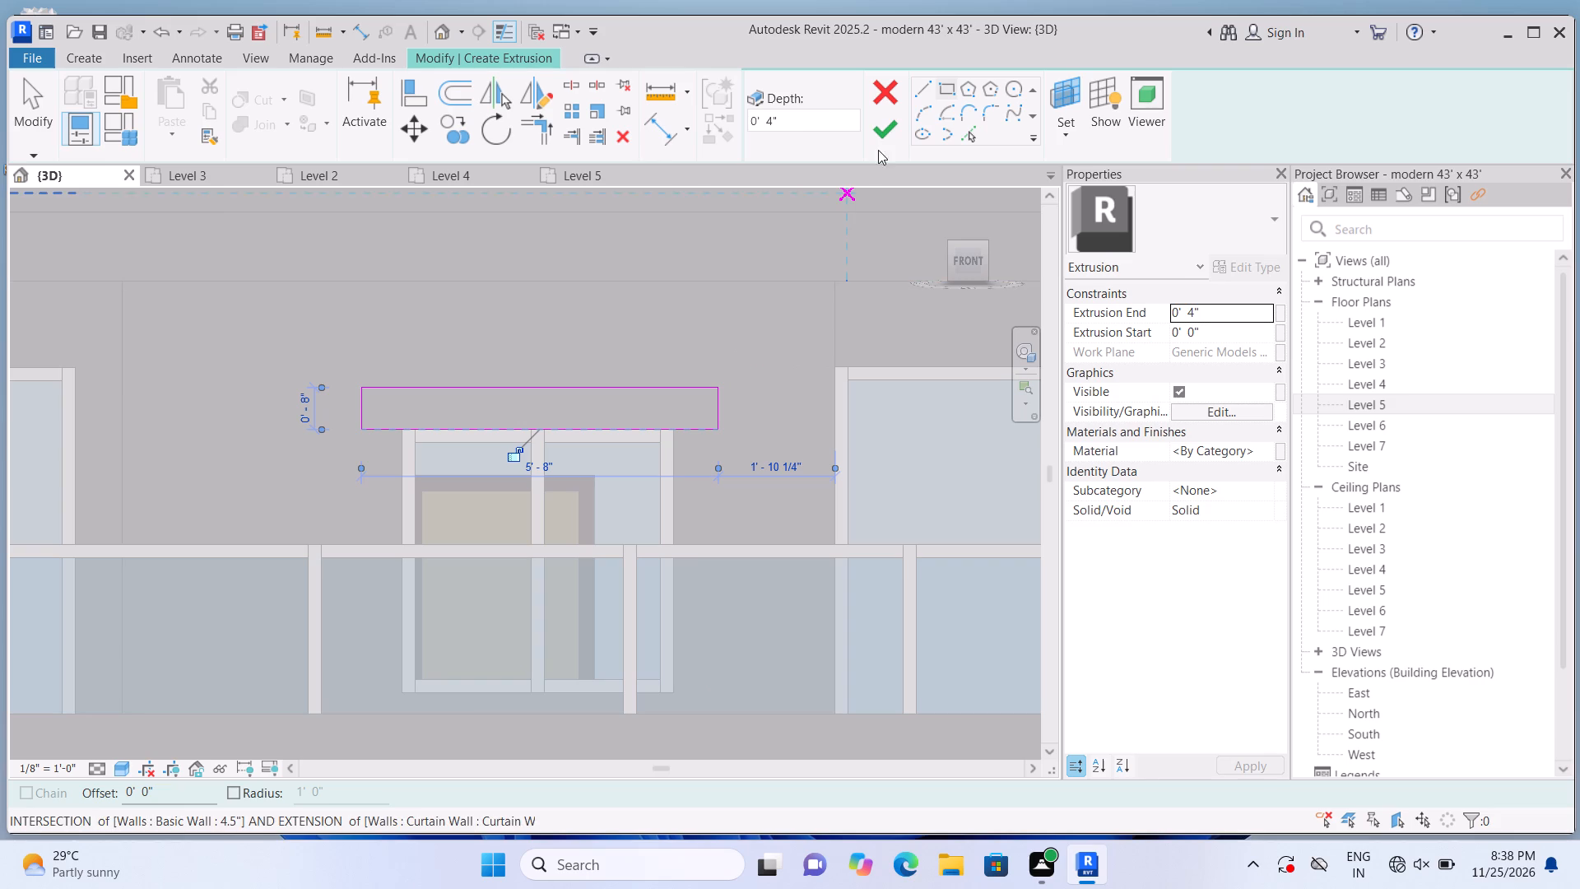
click(881, 137)
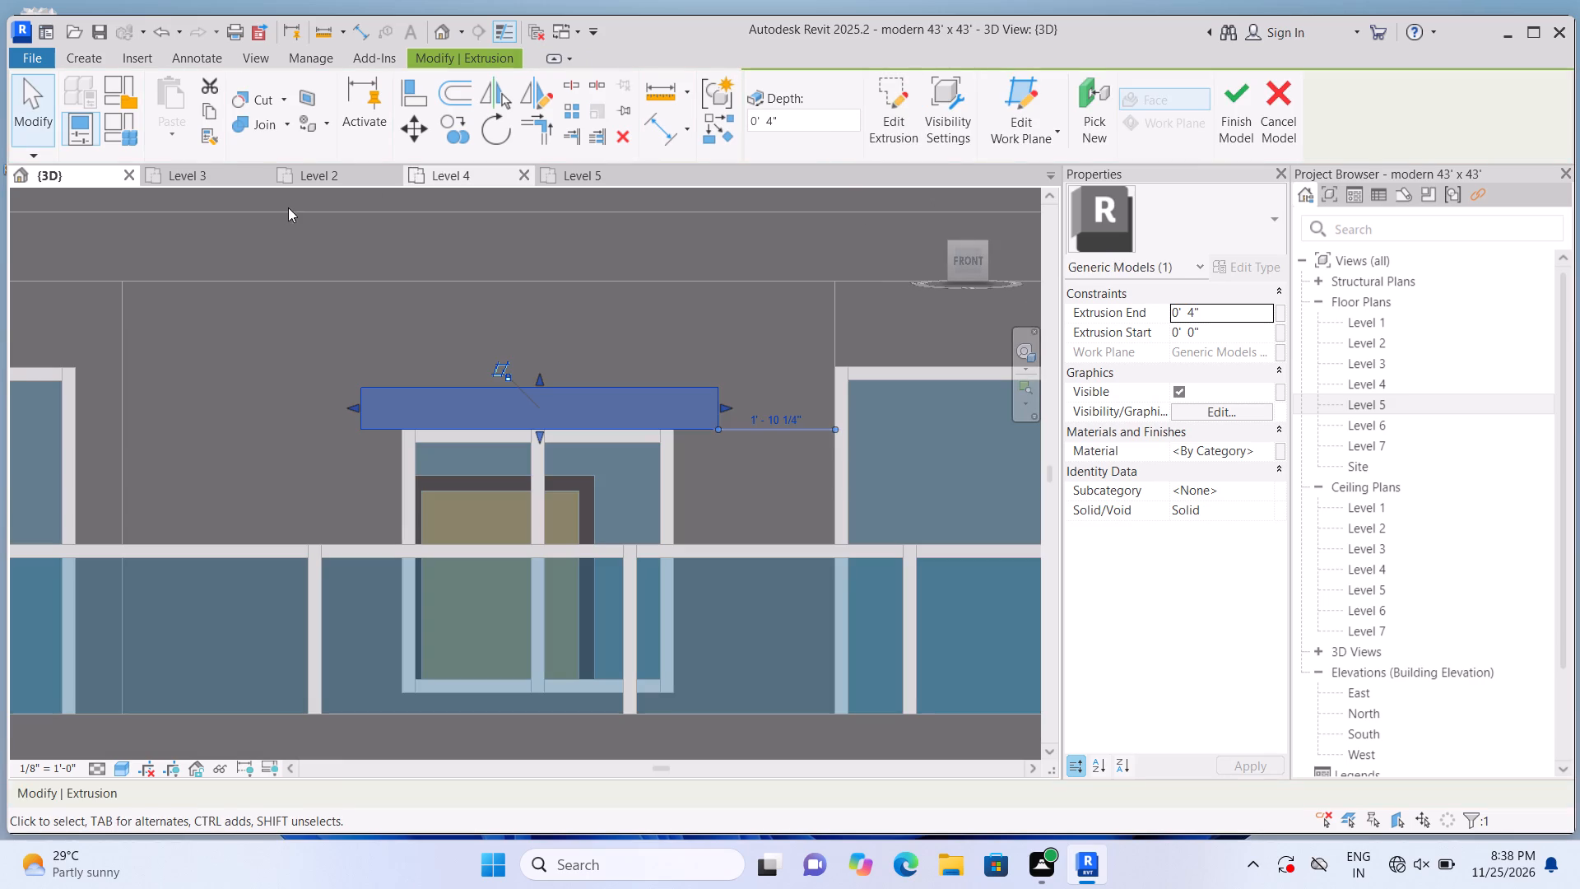
Extrude a 4" deep strip, about 8 1/2" wide by 5'-10 1/2" tall, down the middle window's right side below the head piece, on the surrounding wall face.
click(74, 67)
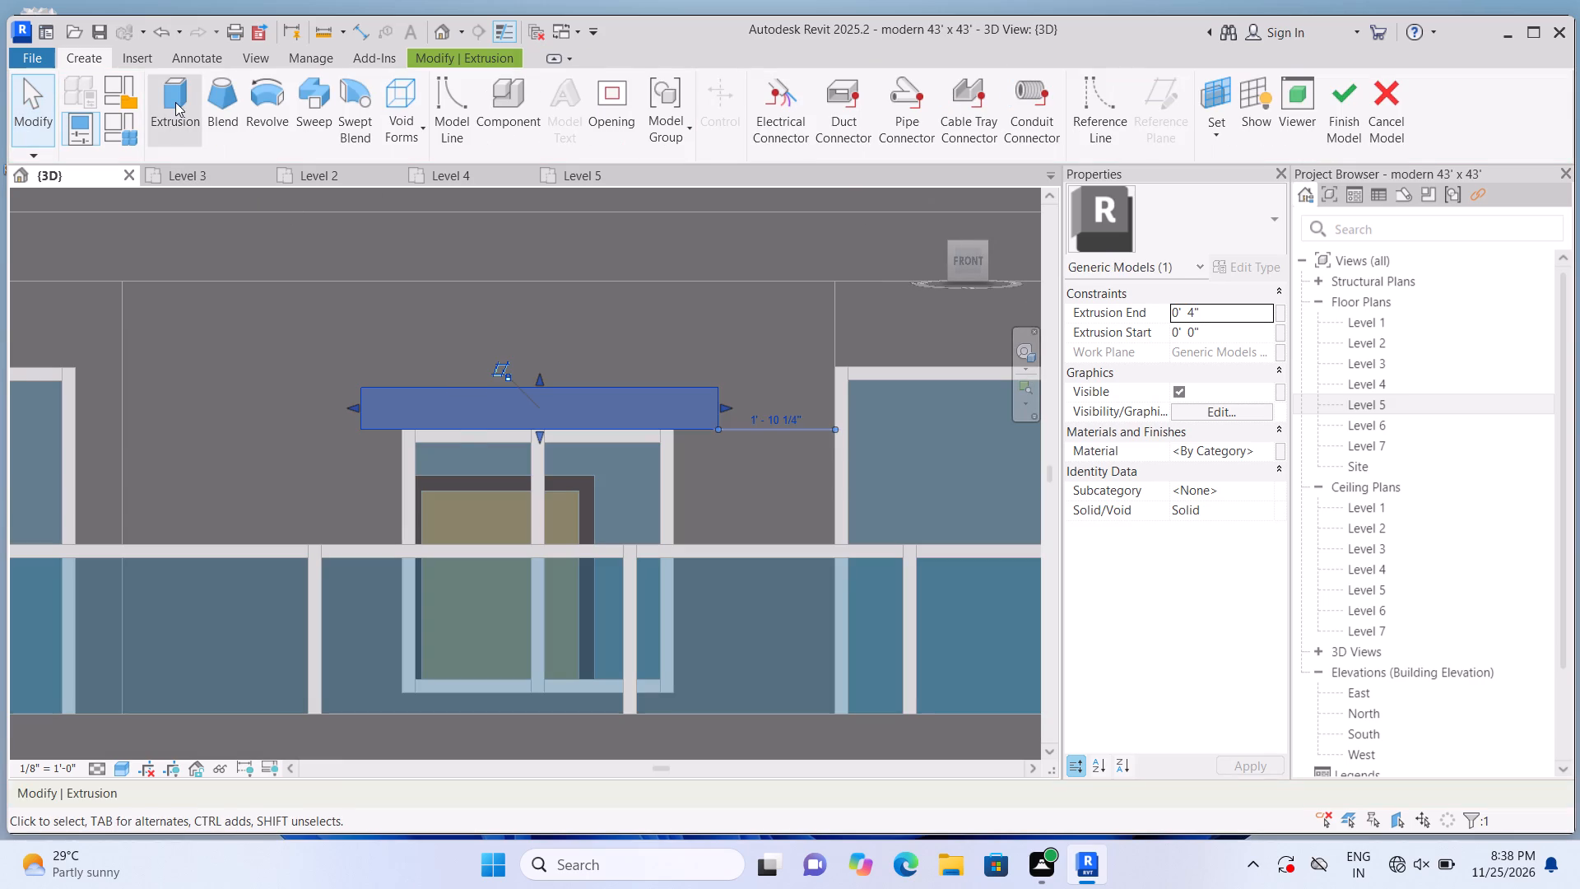
click(175, 102)
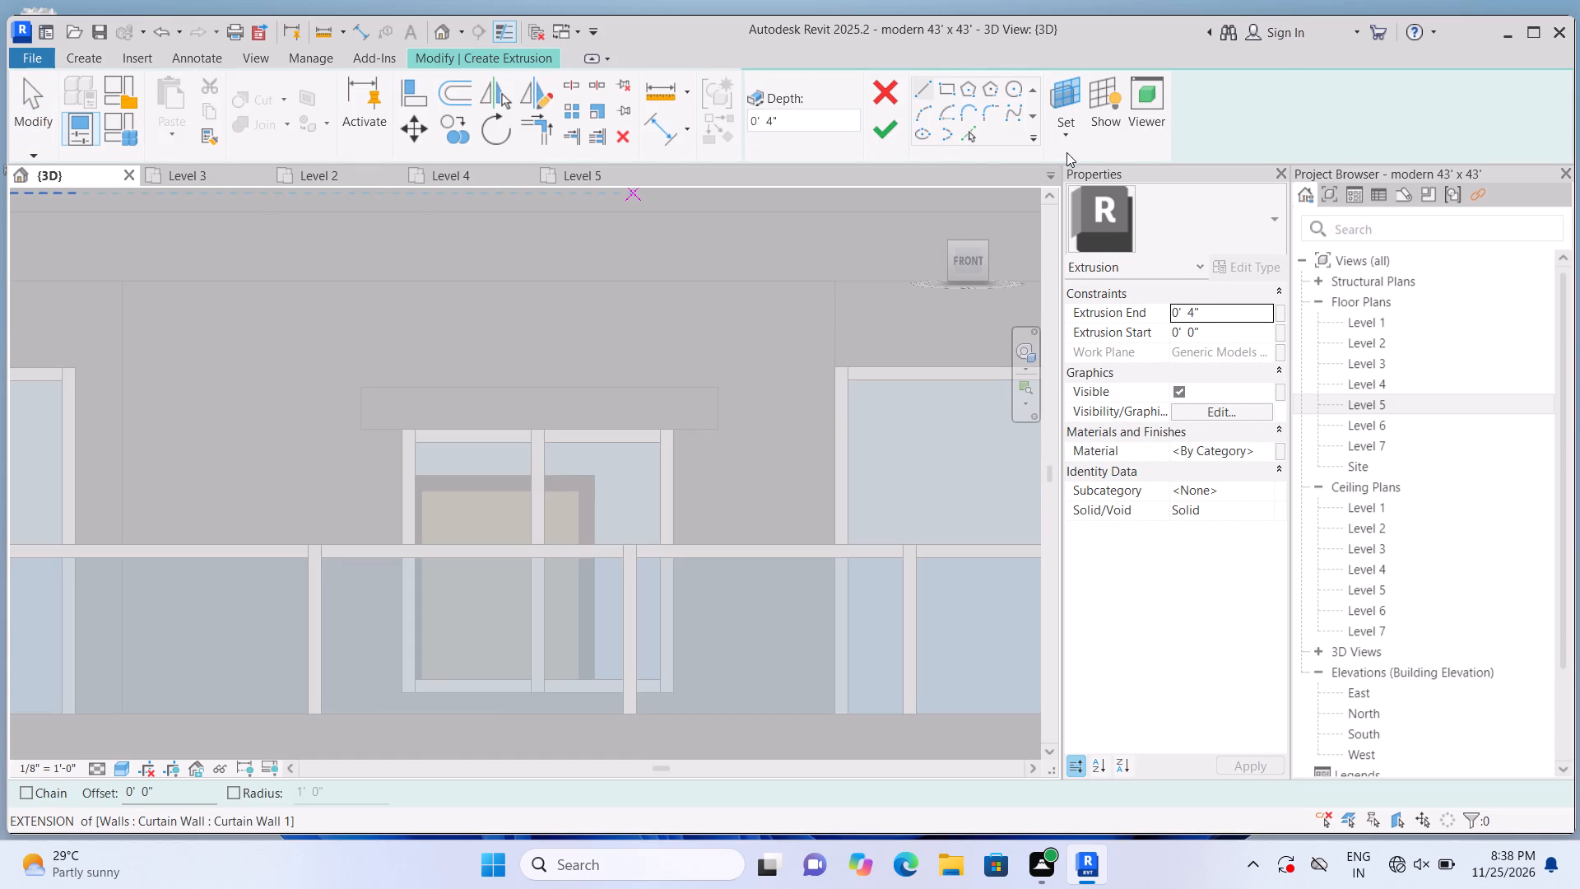
click(1062, 139)
click(1074, 204)
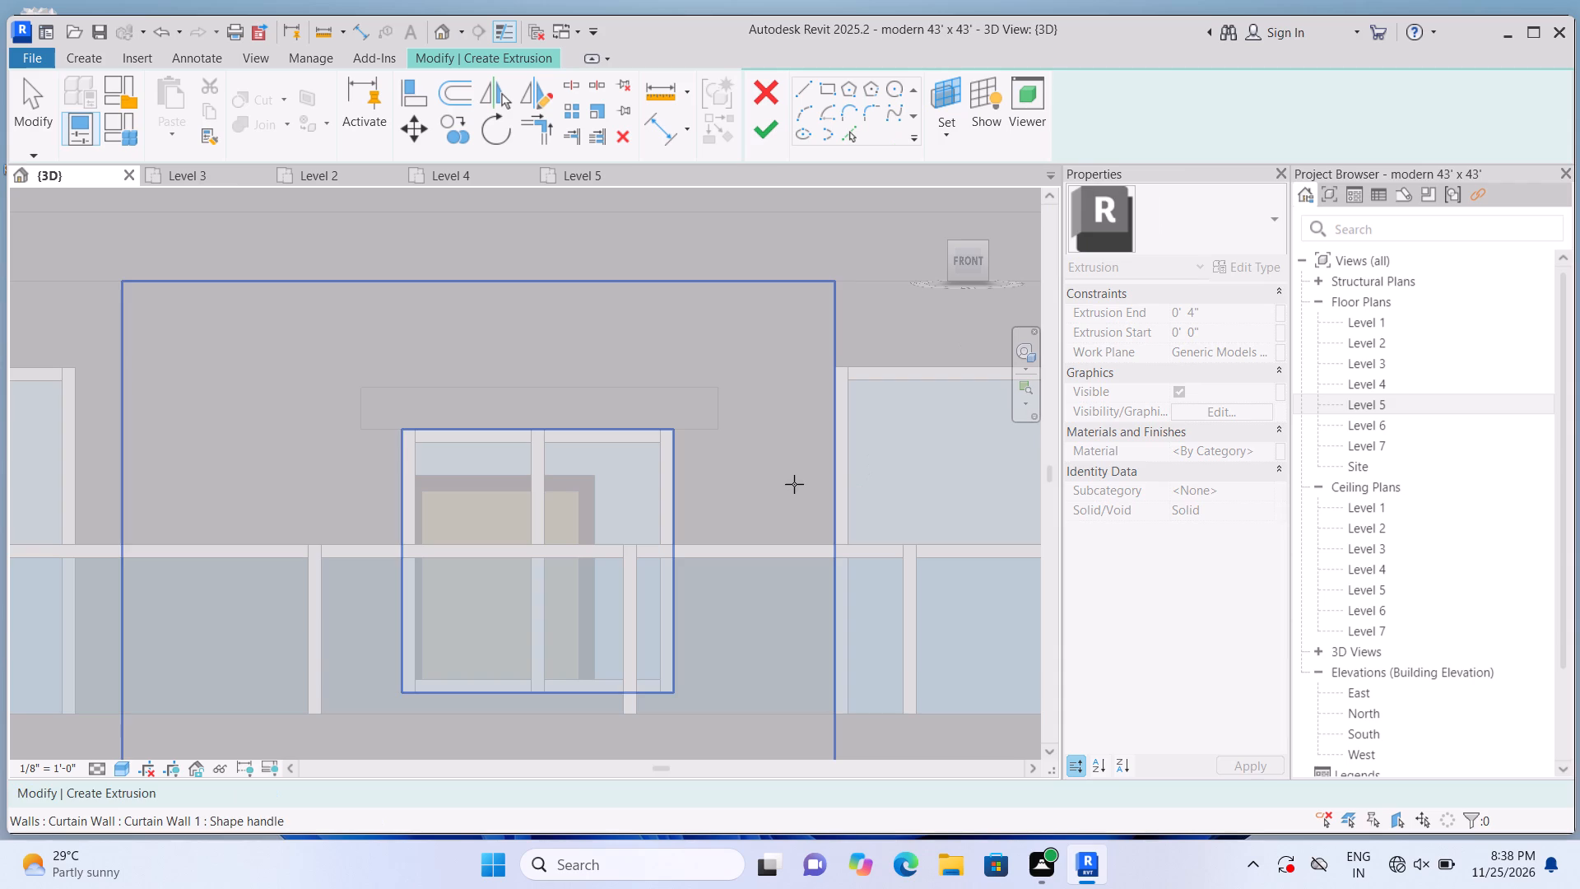
click(794, 484)
click(938, 95)
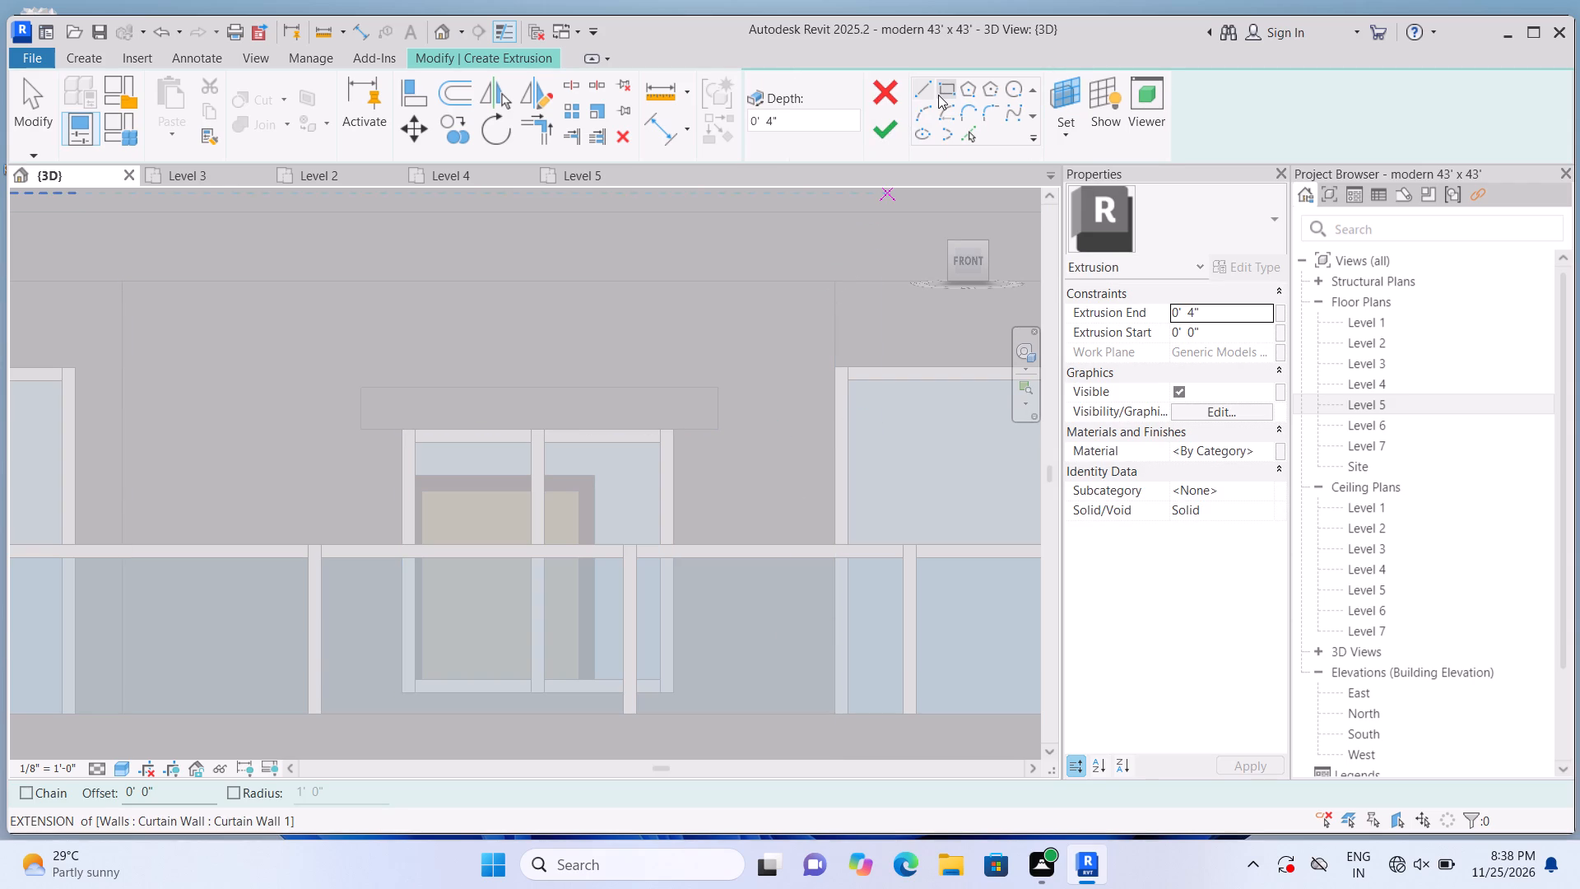
click(671, 432)
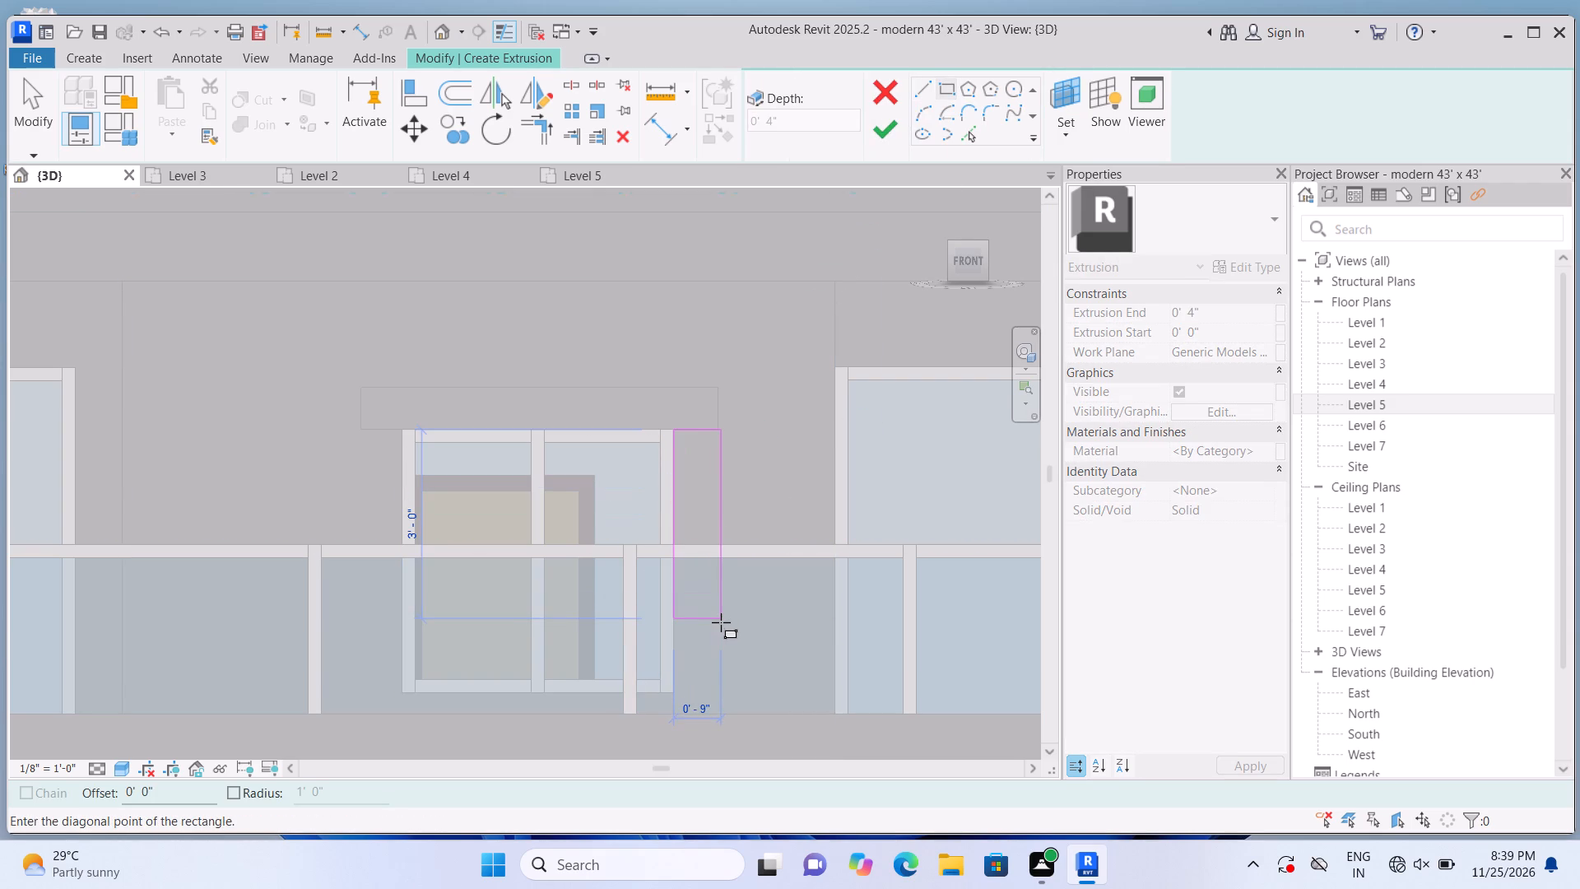
key(Escape)
click(720, 424)
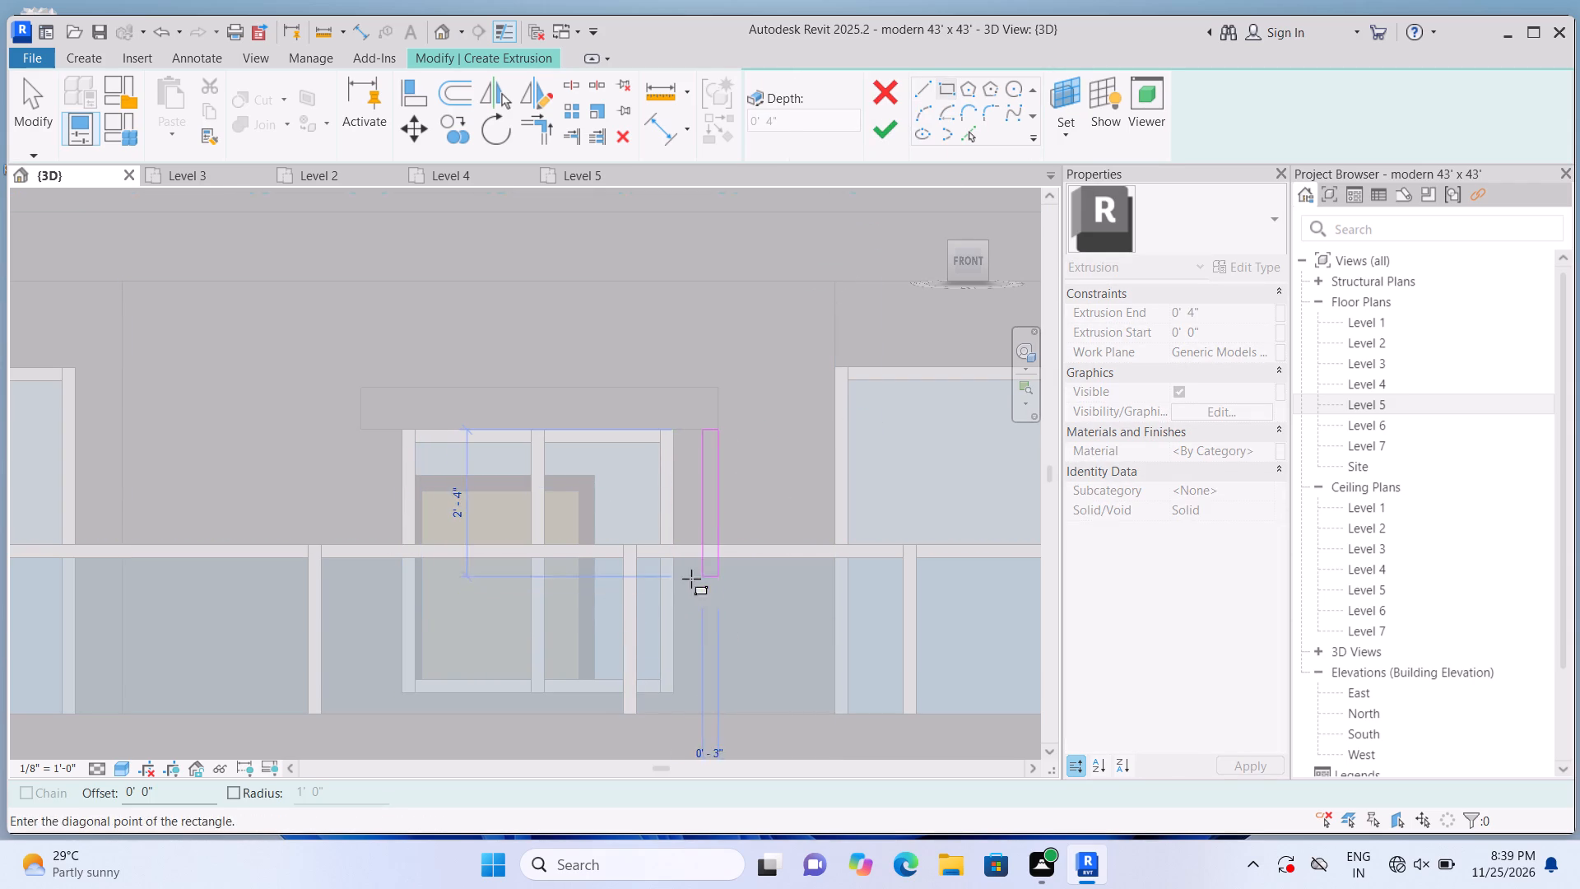
middle_drag(653, 609, 653, 375)
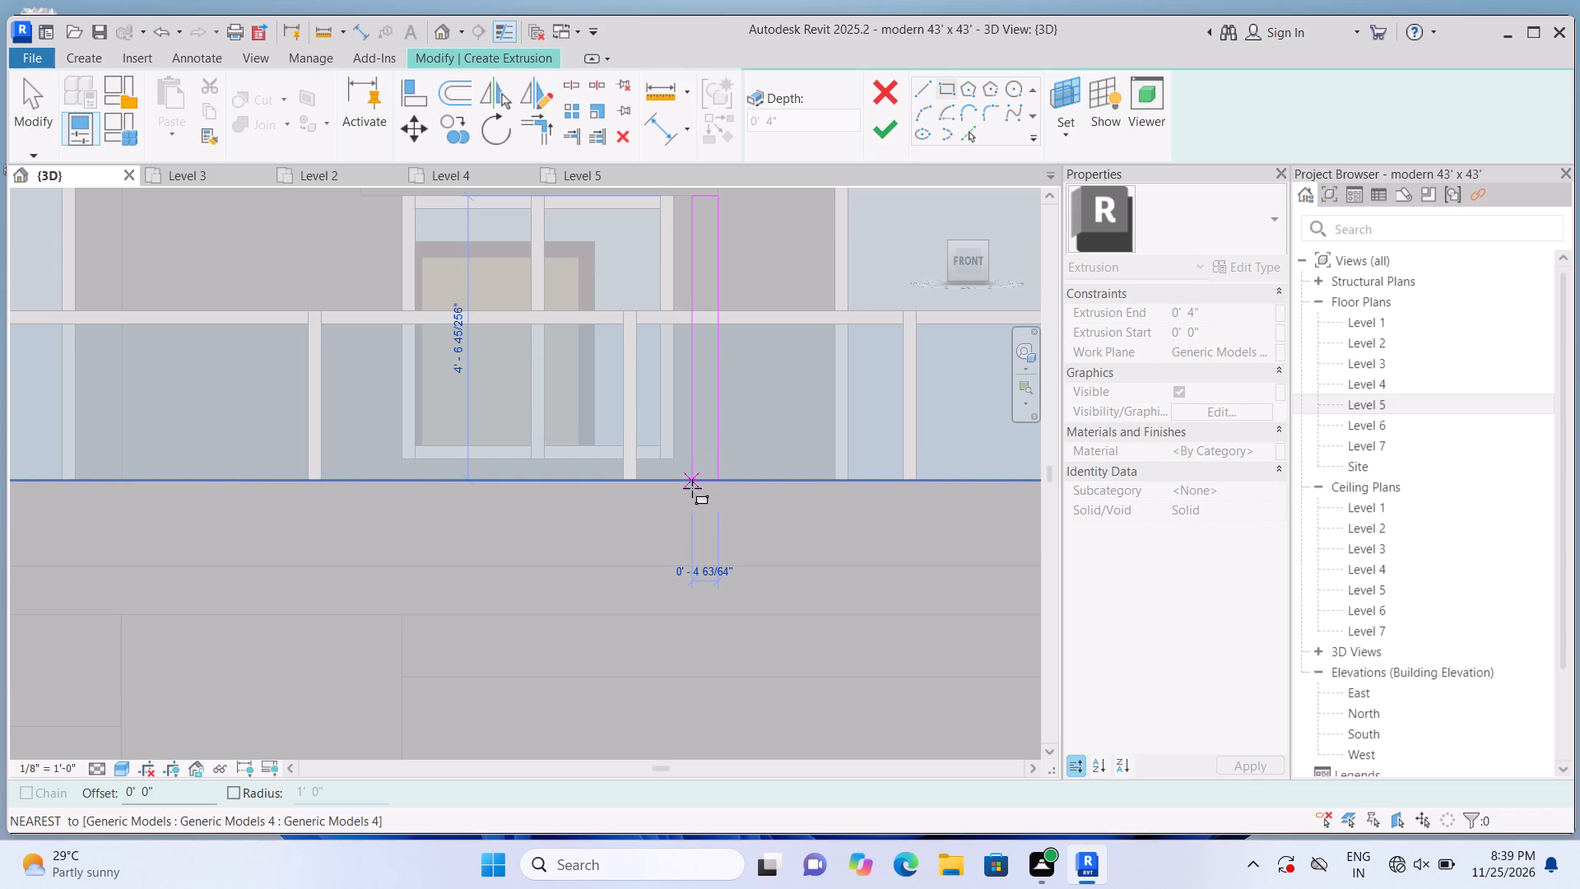
click(679, 569)
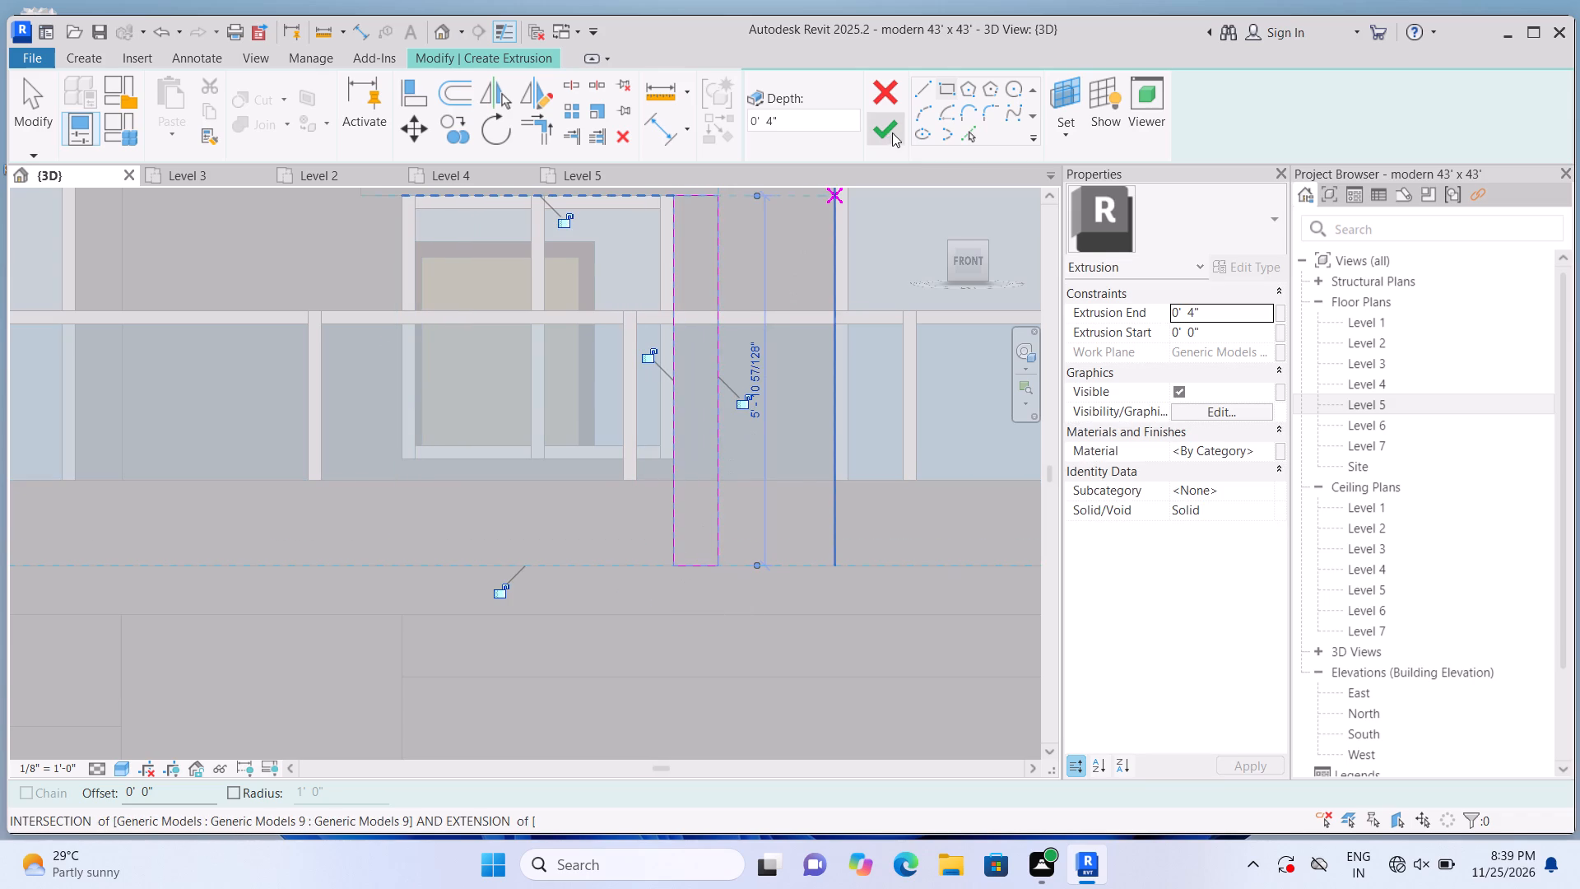
click(894, 129)
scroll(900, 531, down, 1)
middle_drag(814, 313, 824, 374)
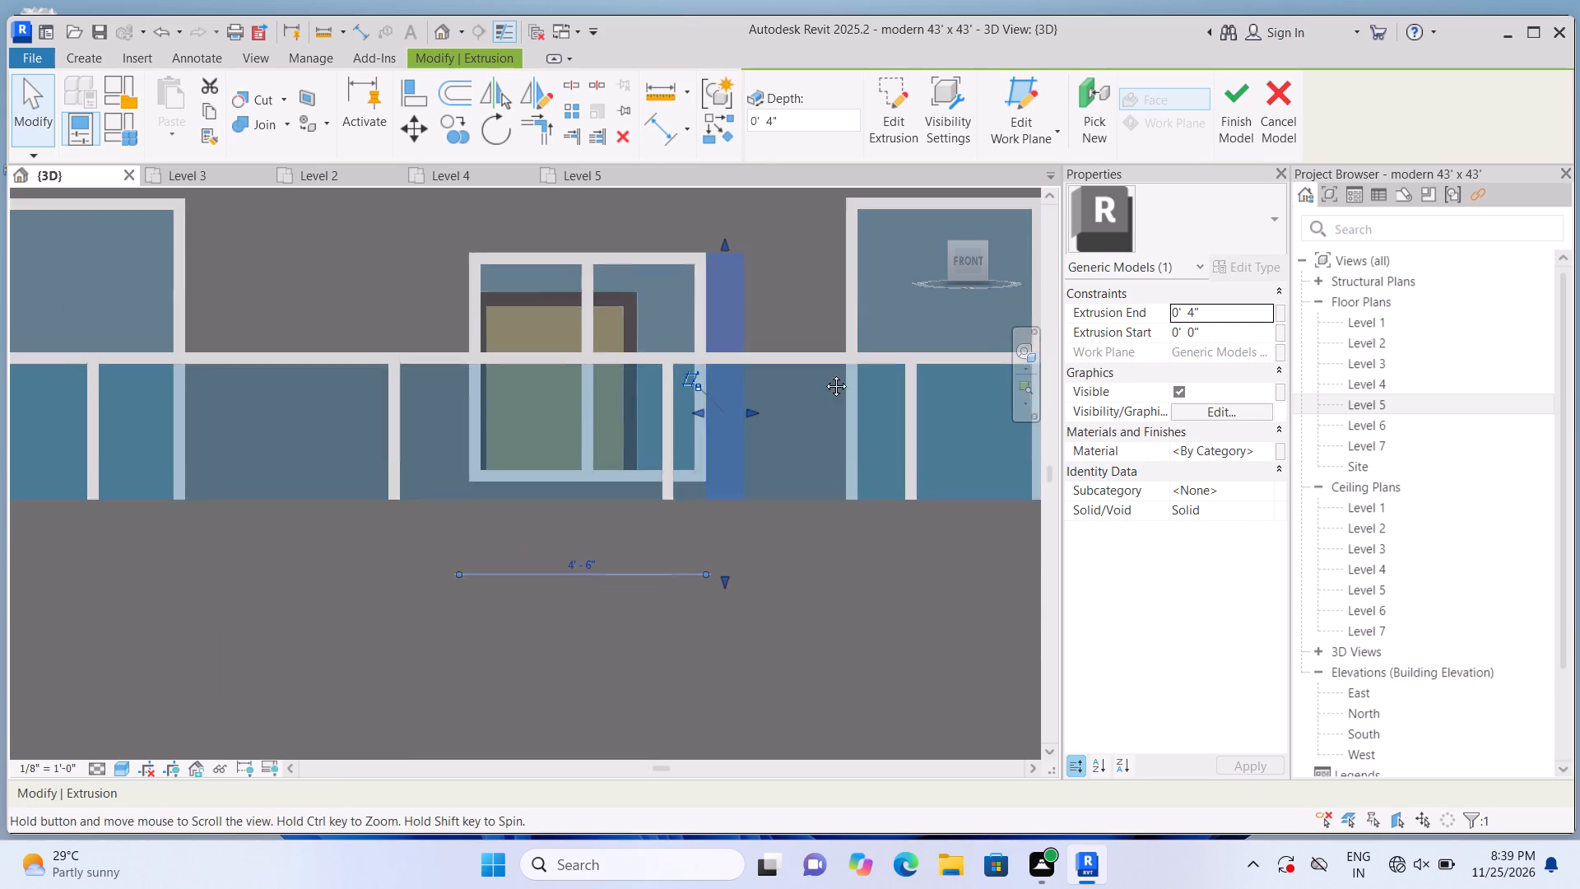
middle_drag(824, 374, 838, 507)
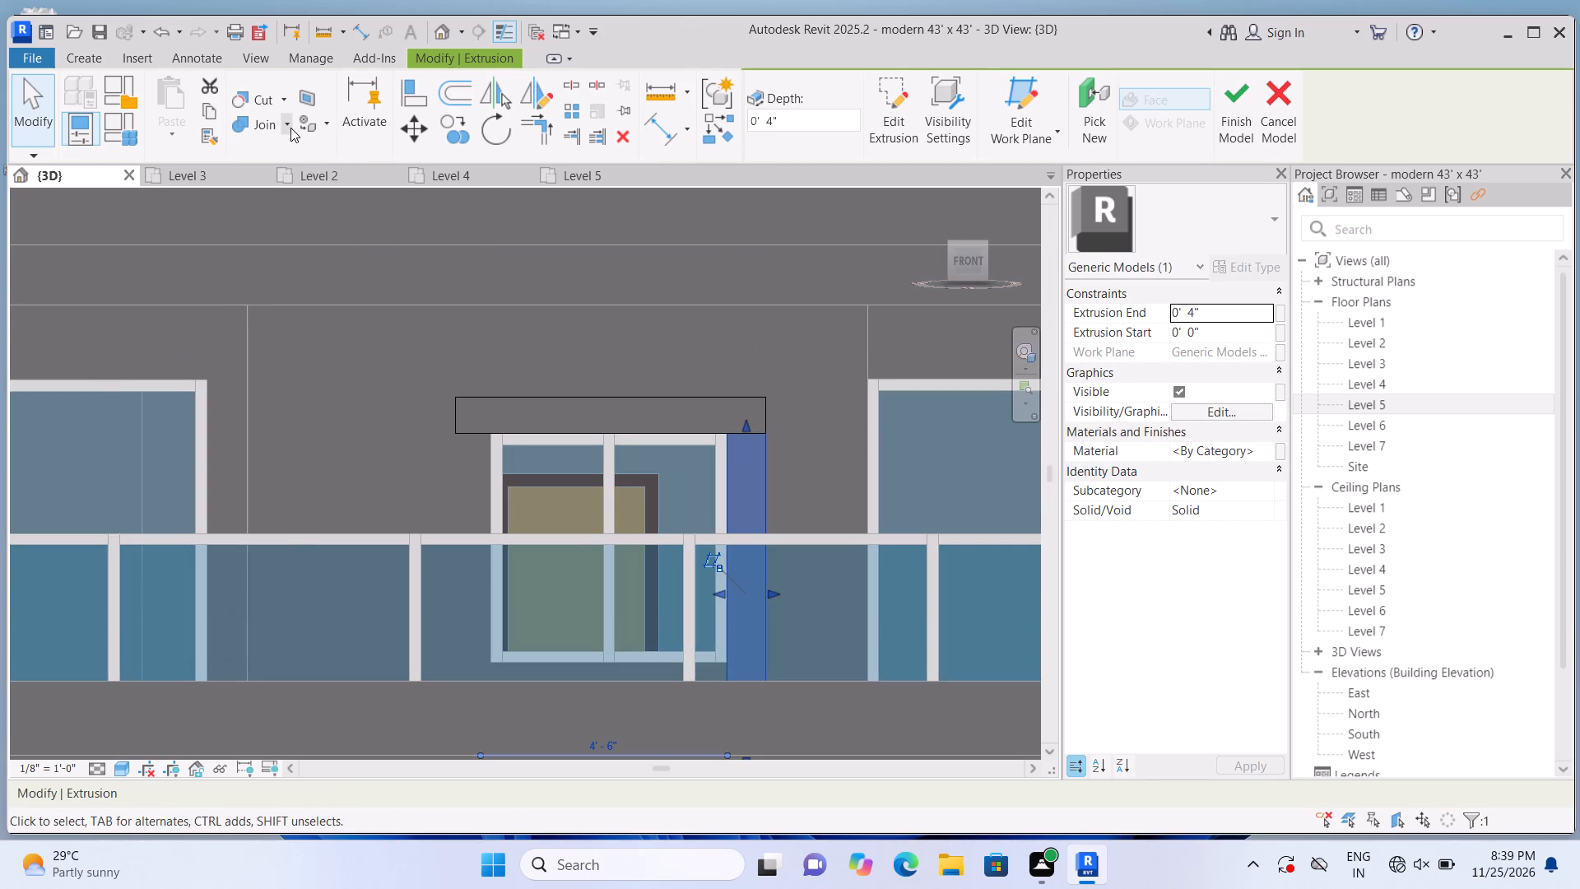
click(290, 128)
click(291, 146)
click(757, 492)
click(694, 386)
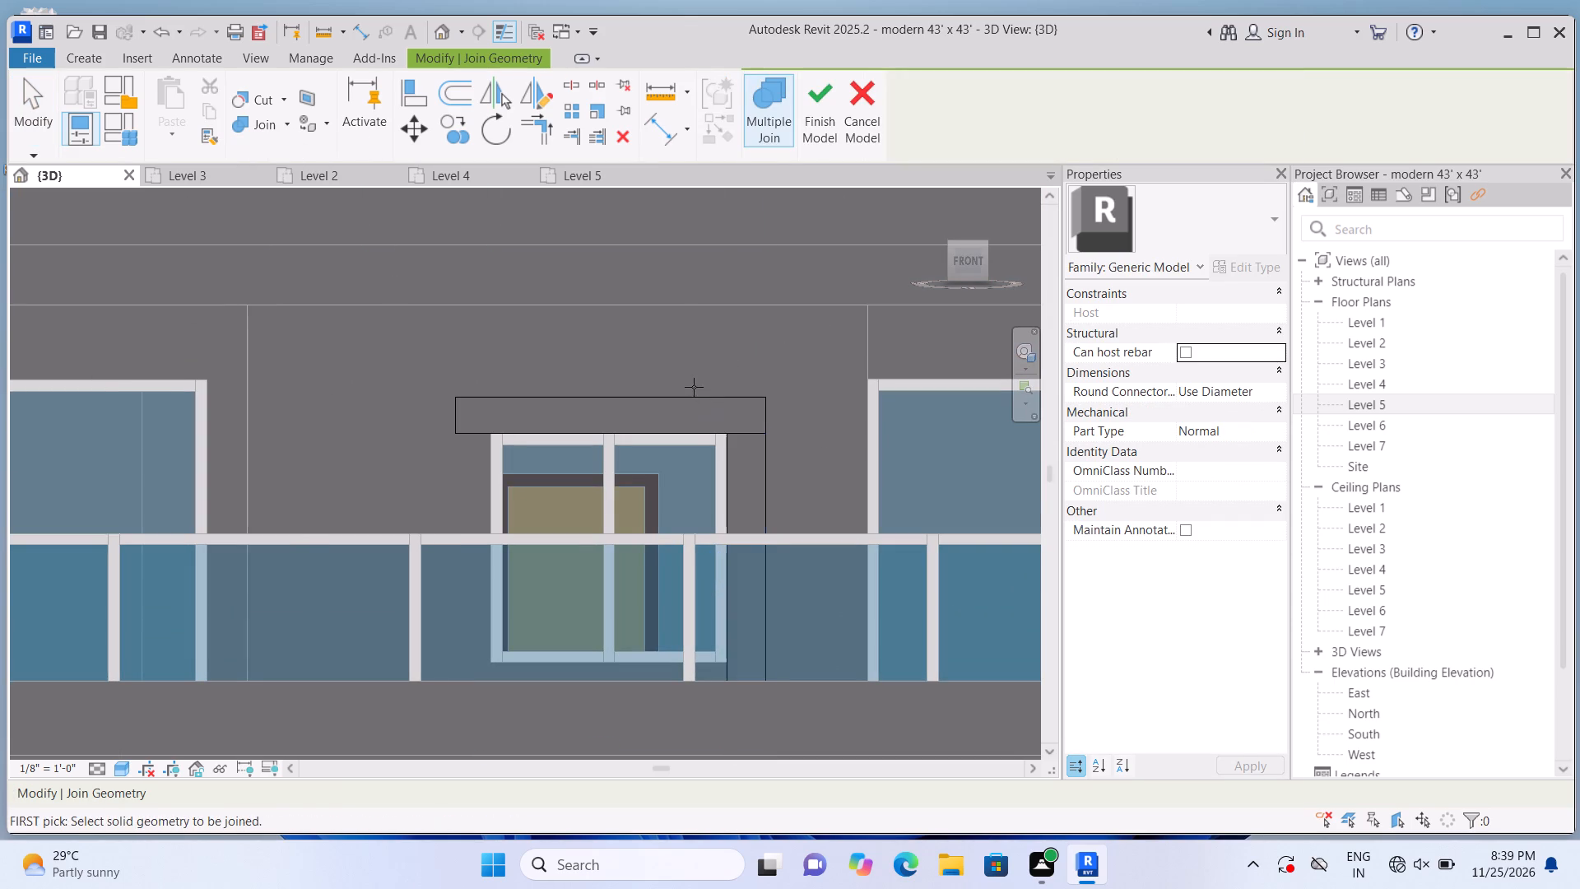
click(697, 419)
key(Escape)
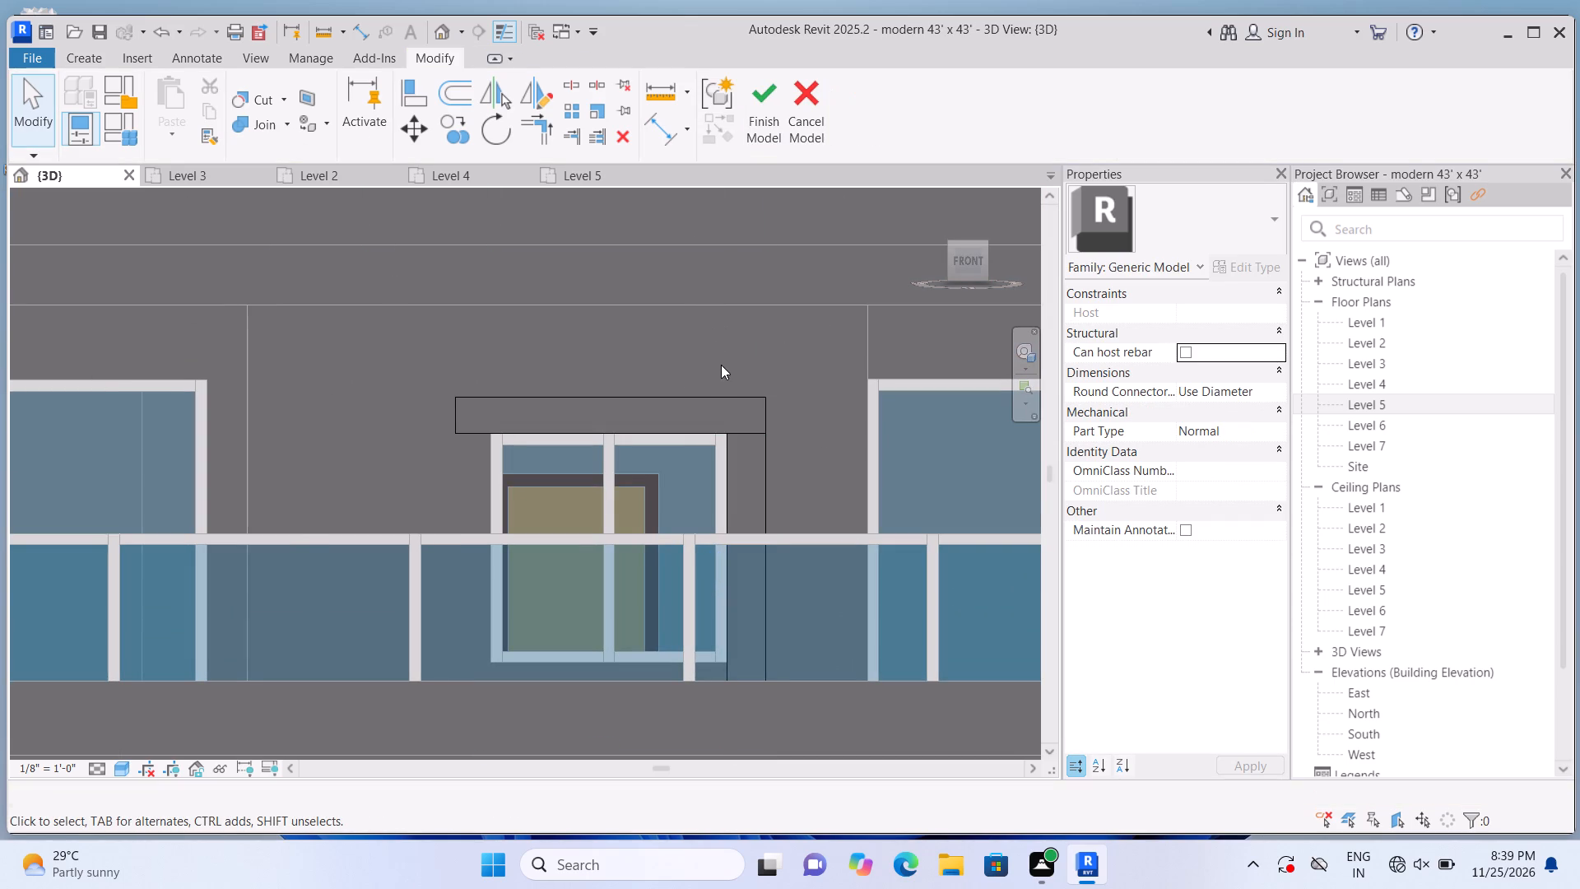
Join the head piece above the middle window to the new right side strip.
click(282, 118)
click(298, 152)
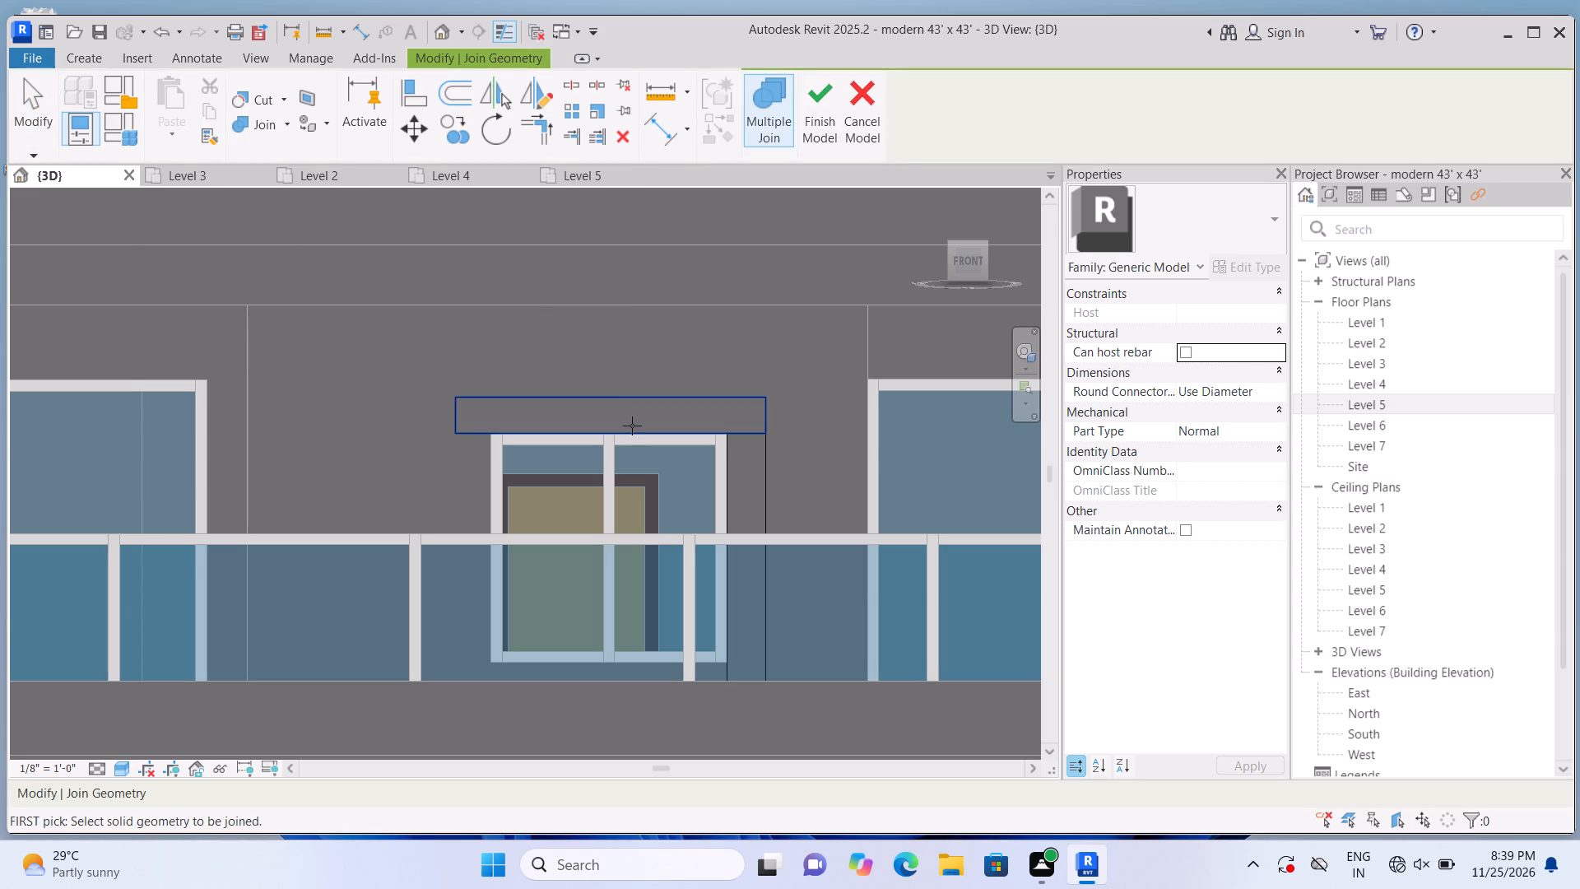
click(632, 426)
click(746, 501)
key(Escape)
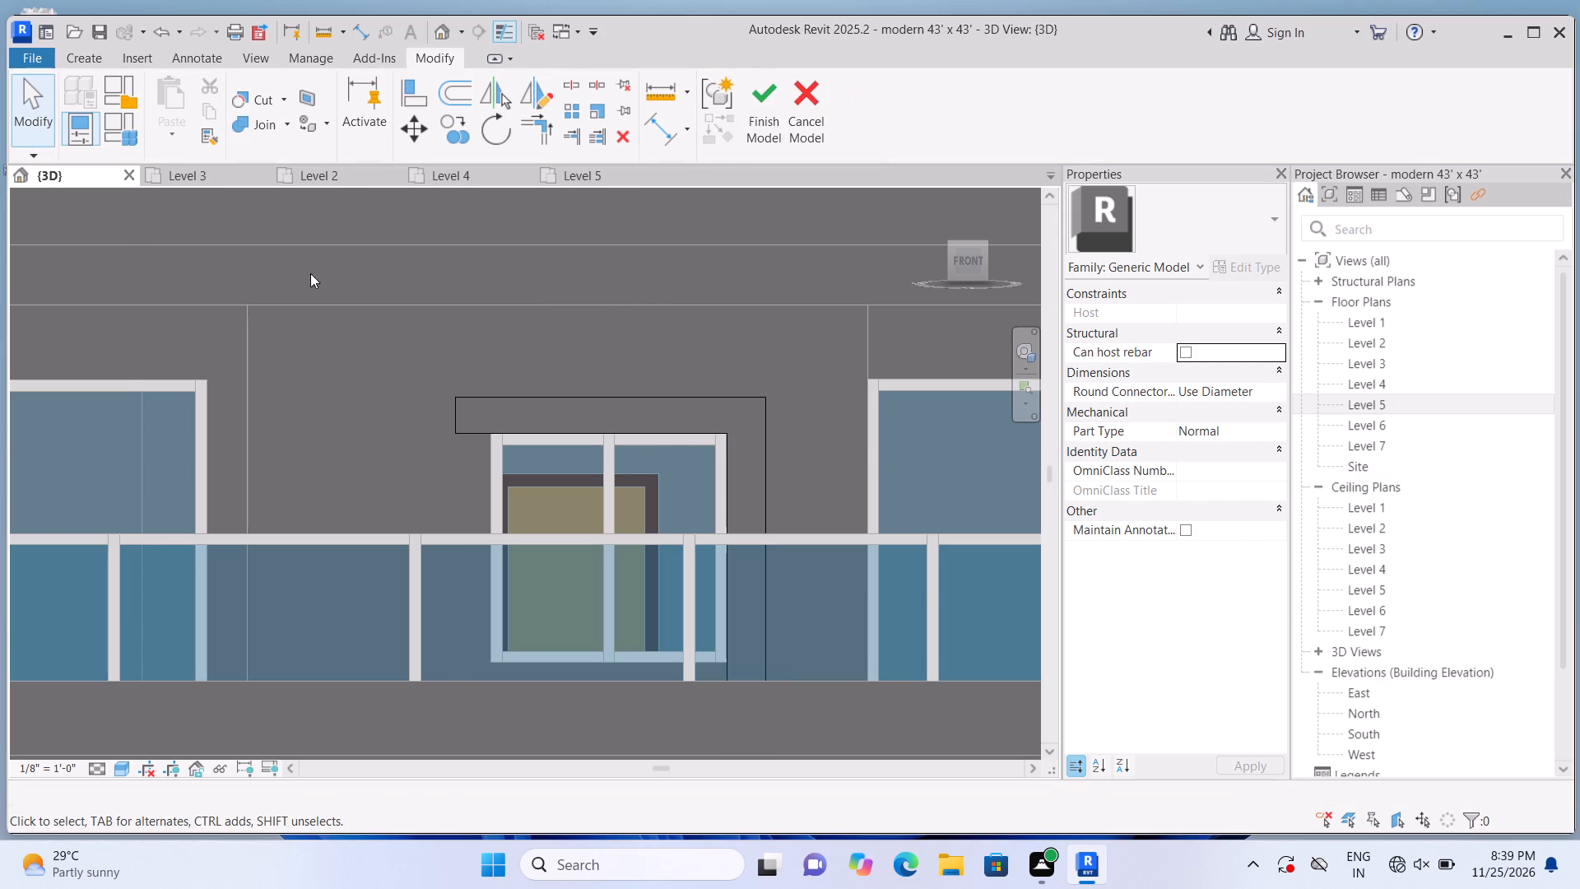
Extrude a matching 4" deep strip, about 9" wide by 5'-10 1/2" tall, down the middle window's left side, on the surrounding wall face.
click(95, 51)
click(201, 130)
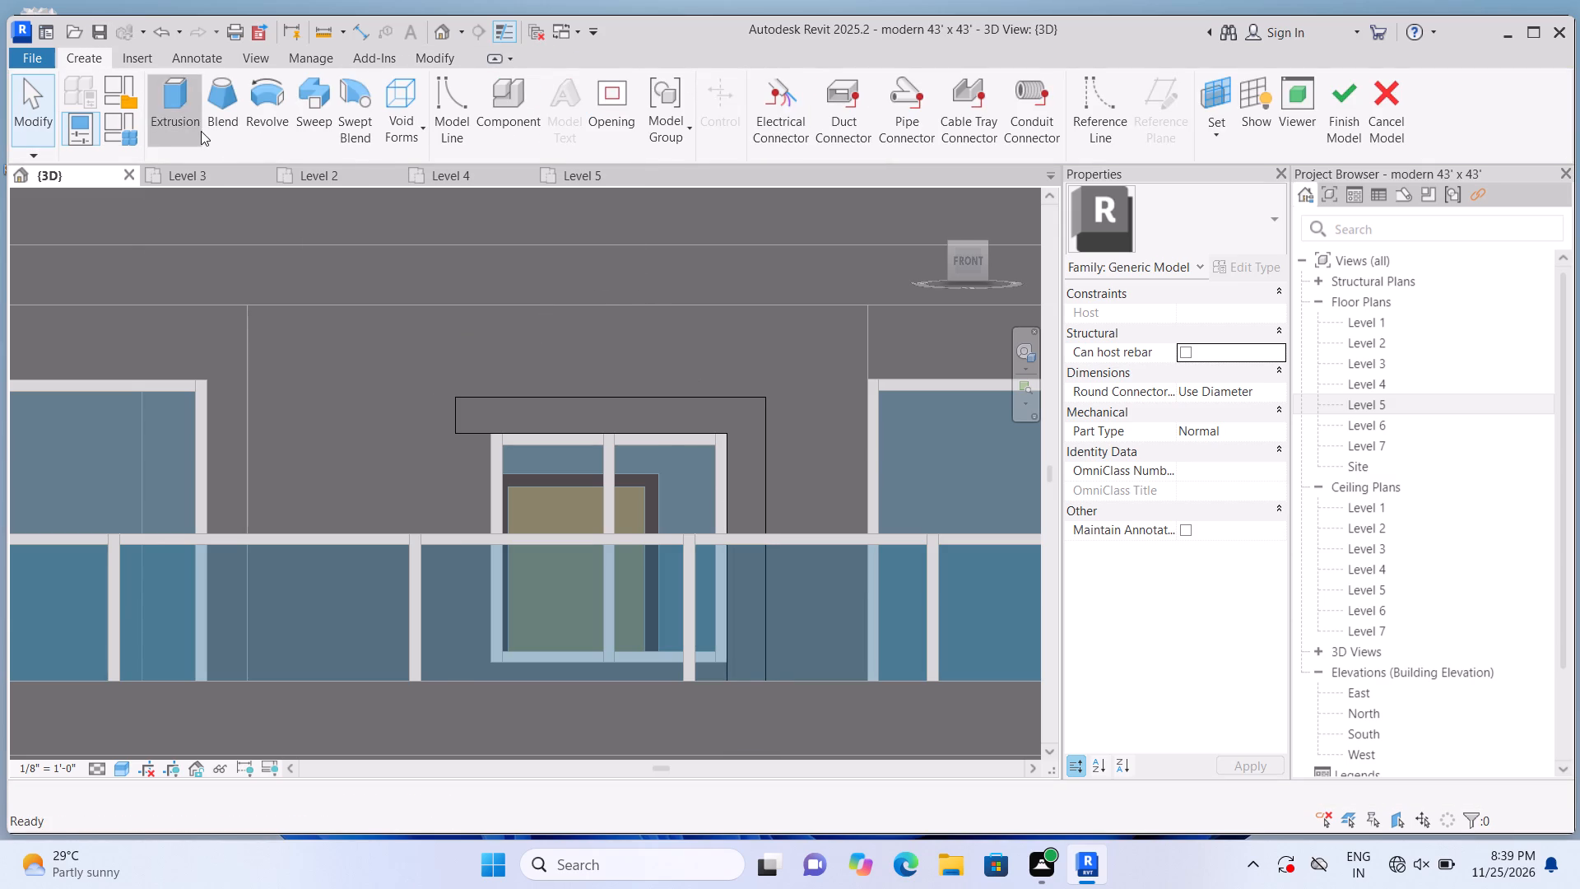
click(1074, 139)
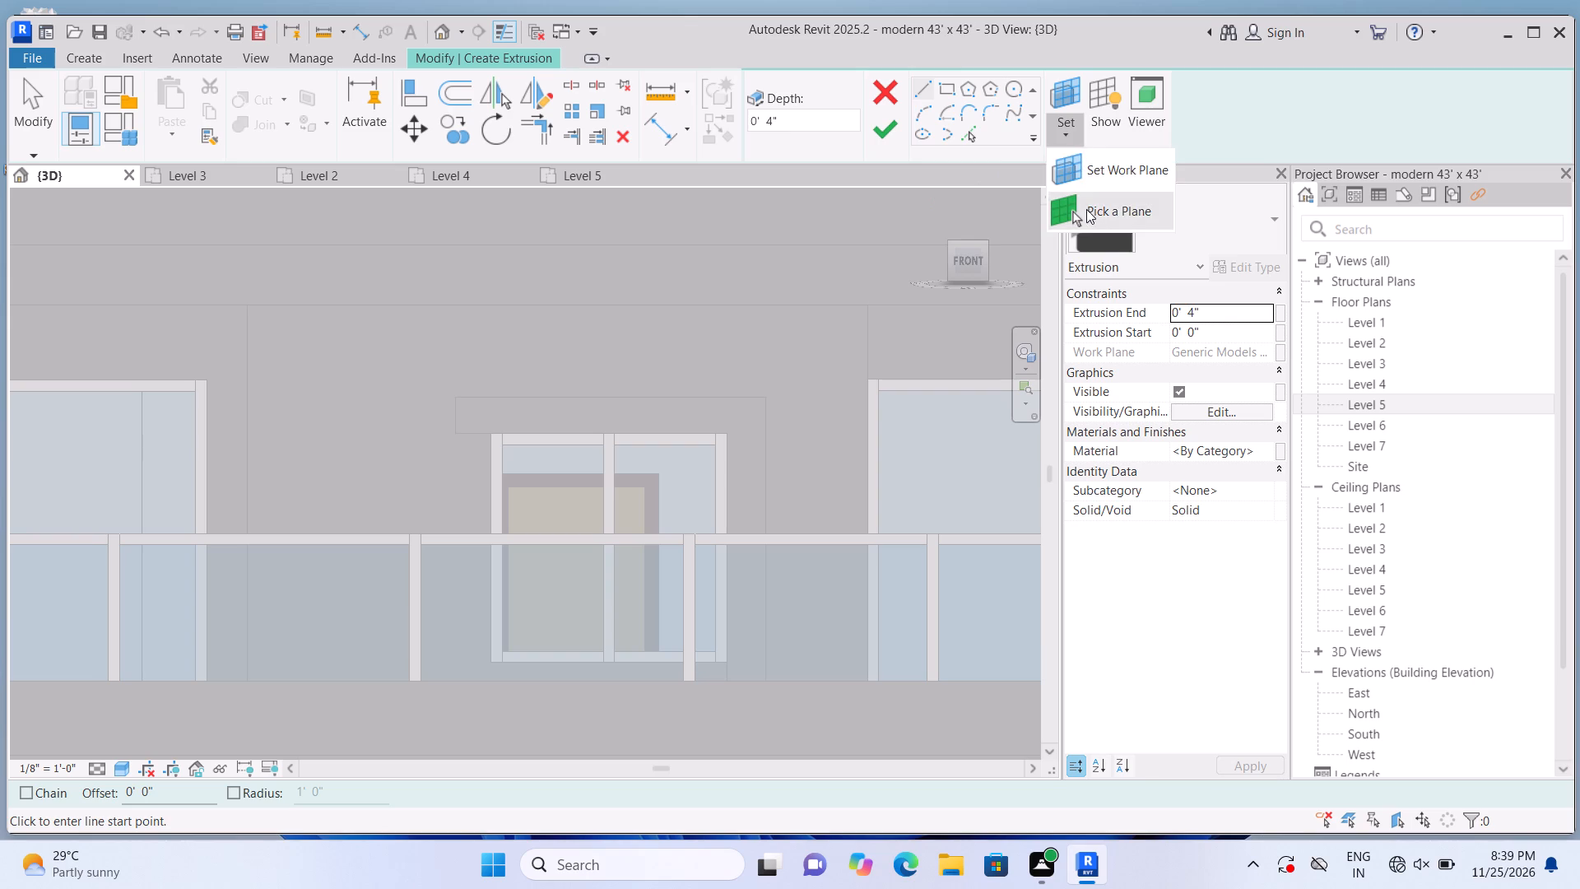
click(1086, 209)
click(678, 340)
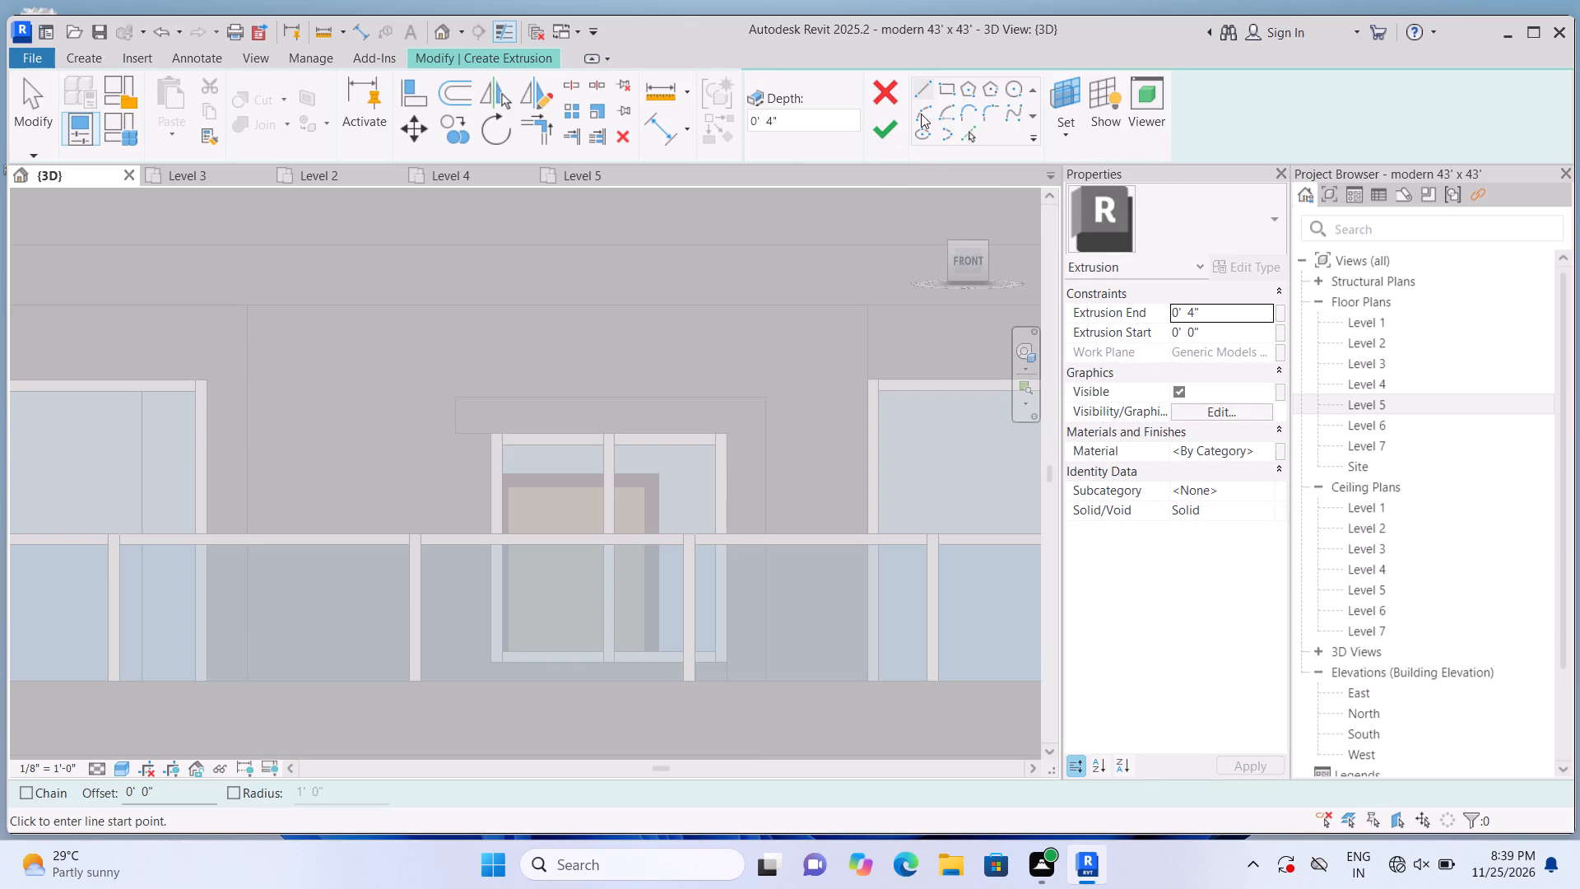
click(940, 93)
middle_drag(803, 249, 796, 179)
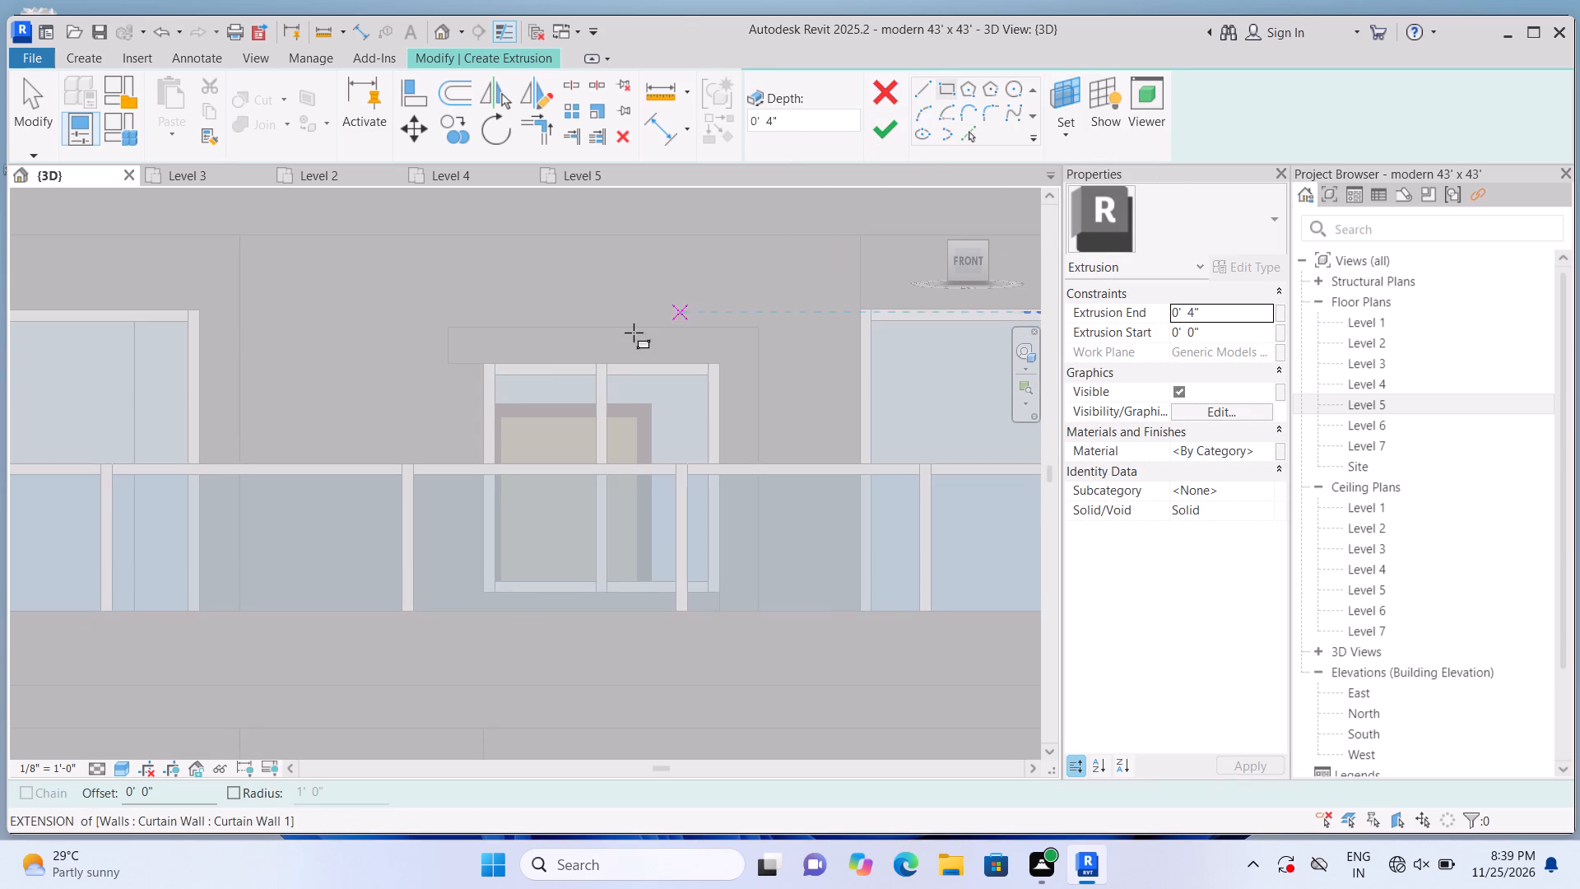
click(479, 365)
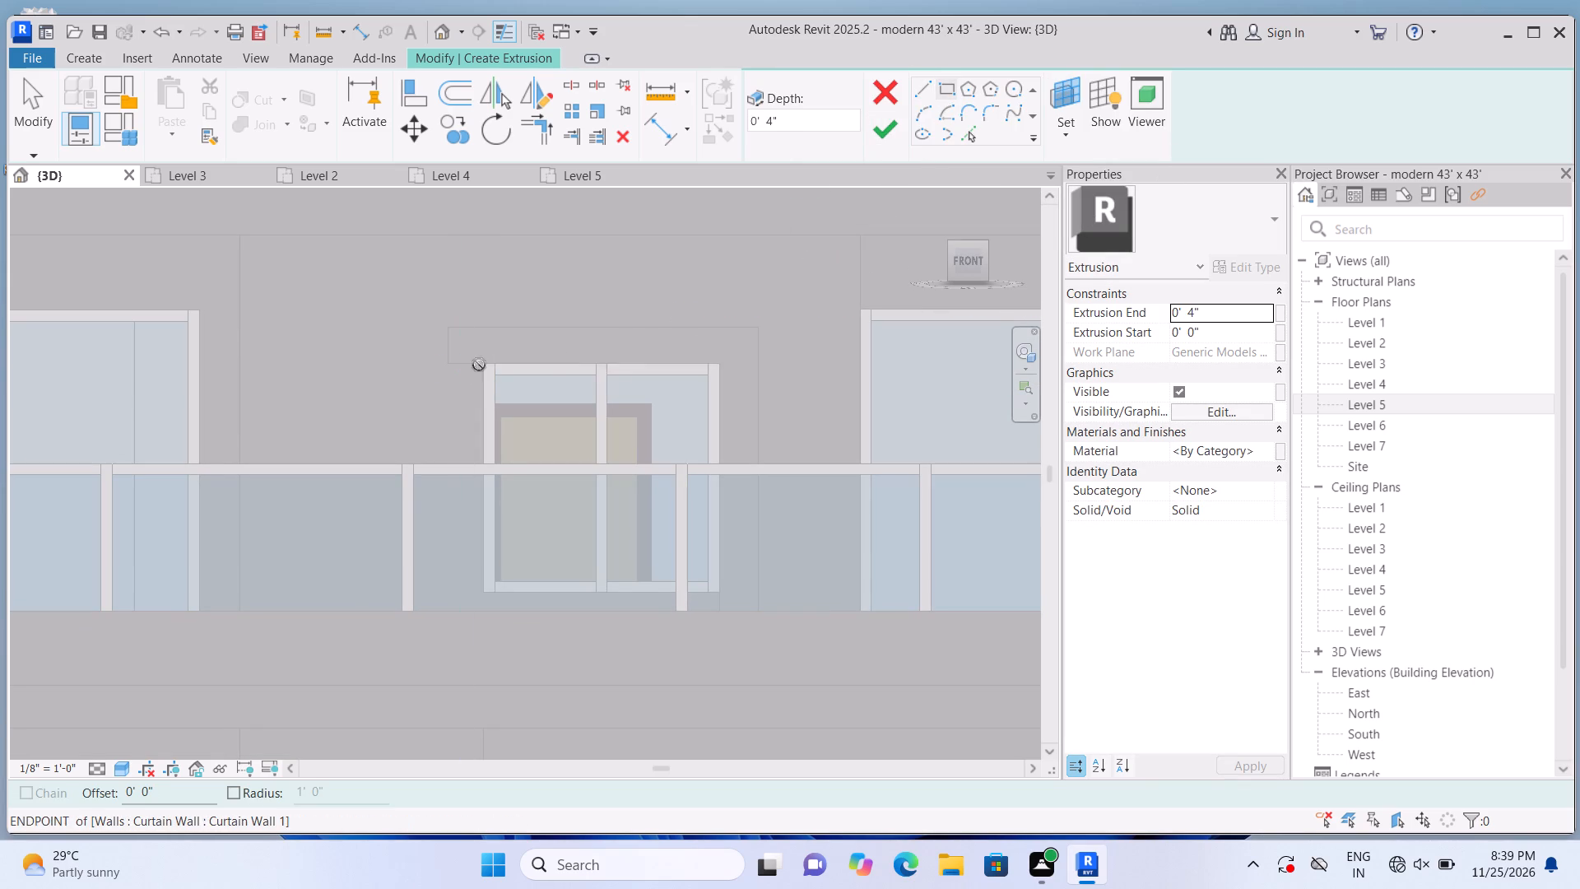
middle_drag(447, 607, 445, 440)
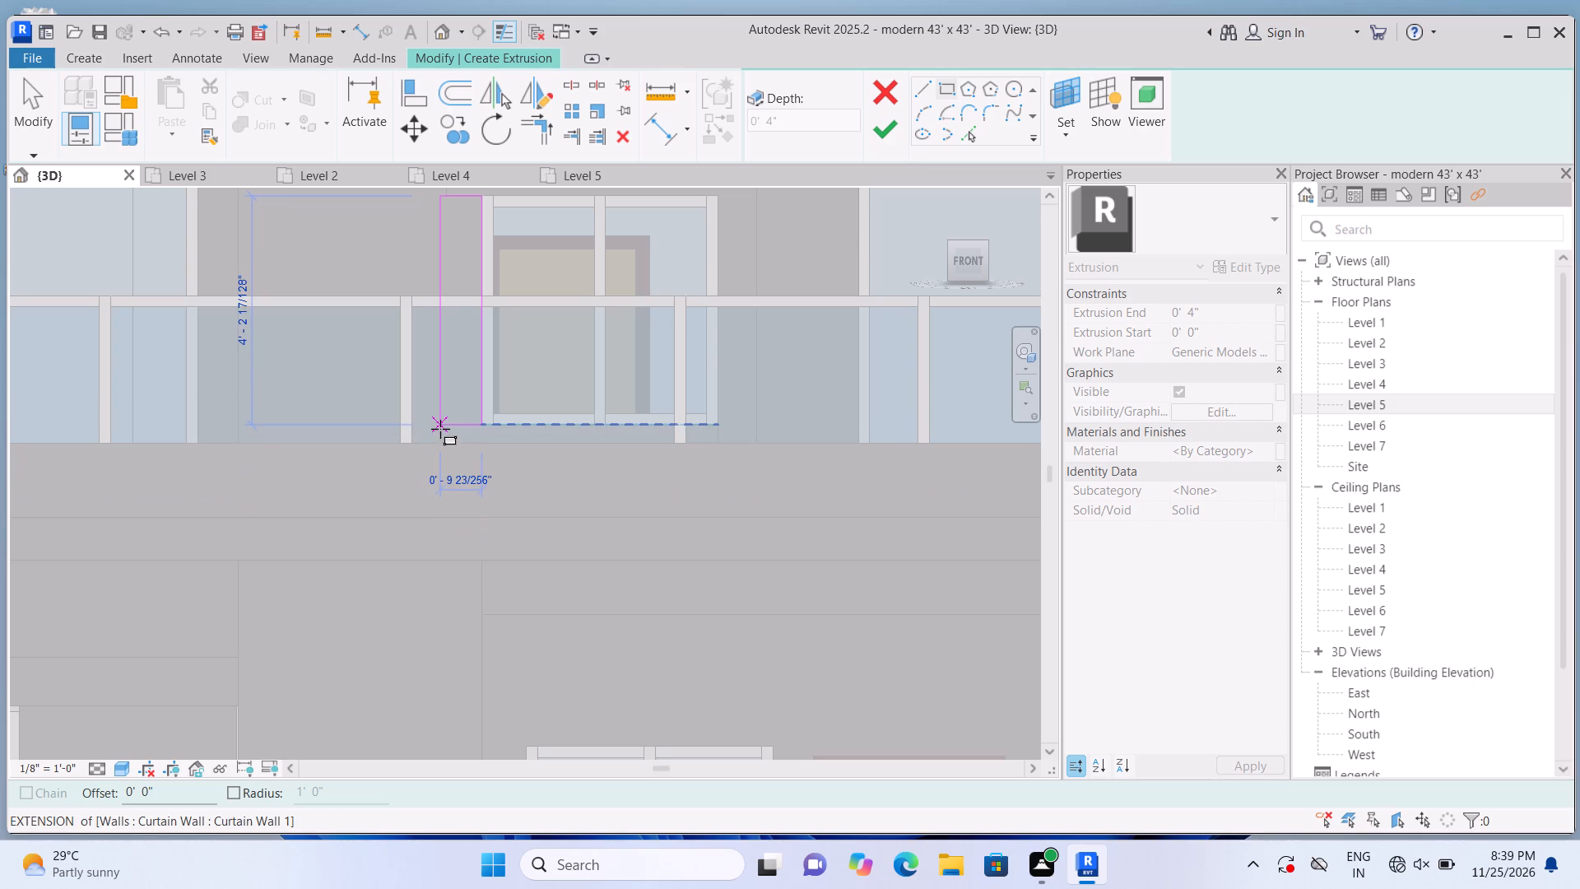
click(439, 519)
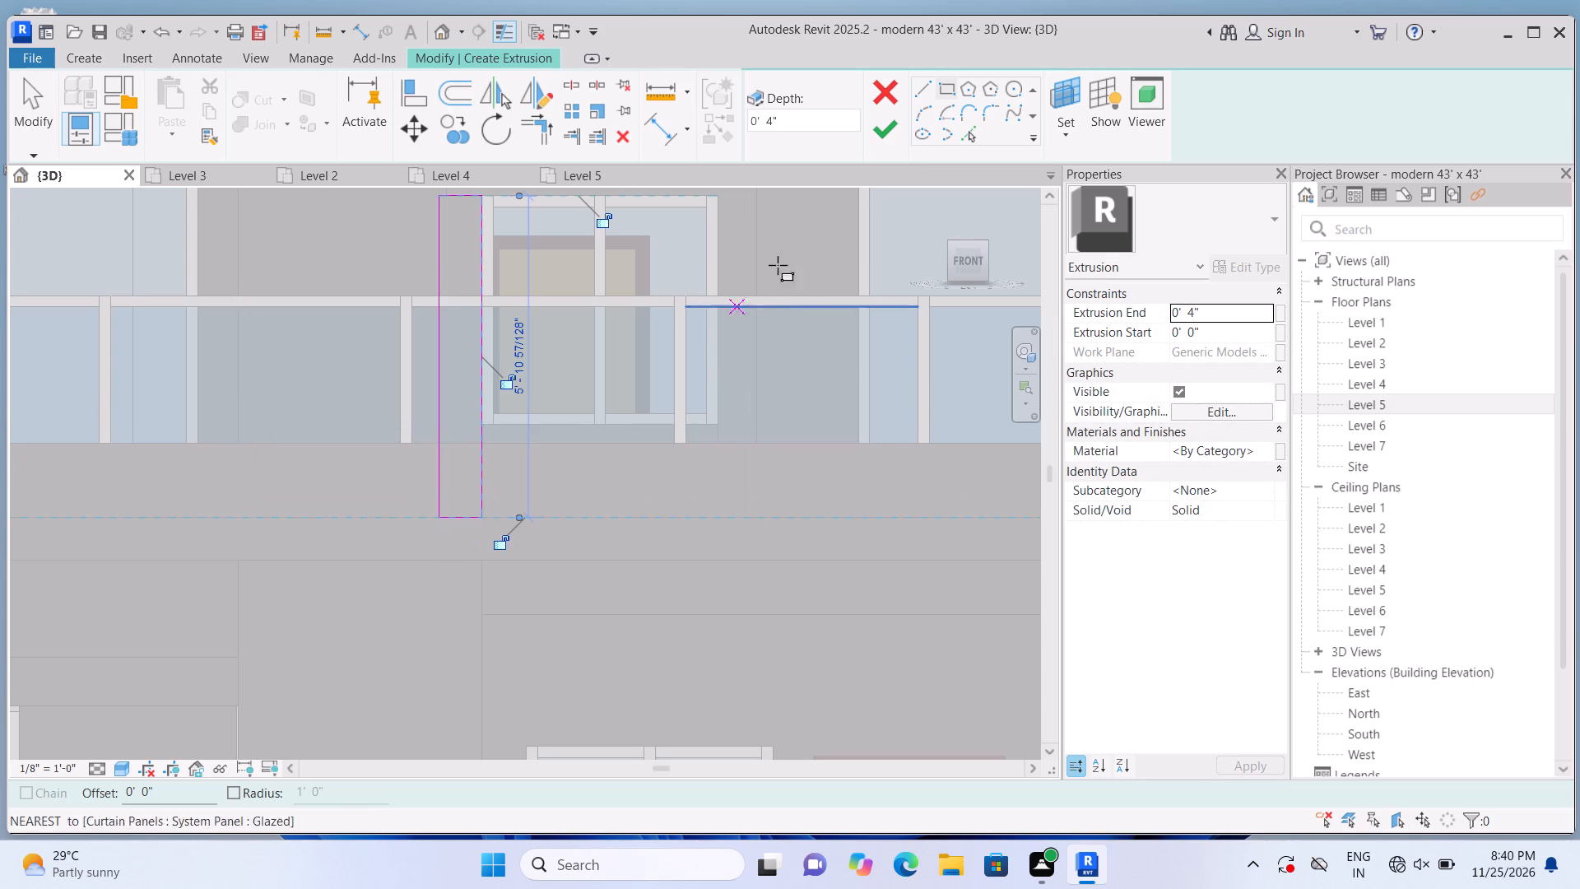
click(885, 138)
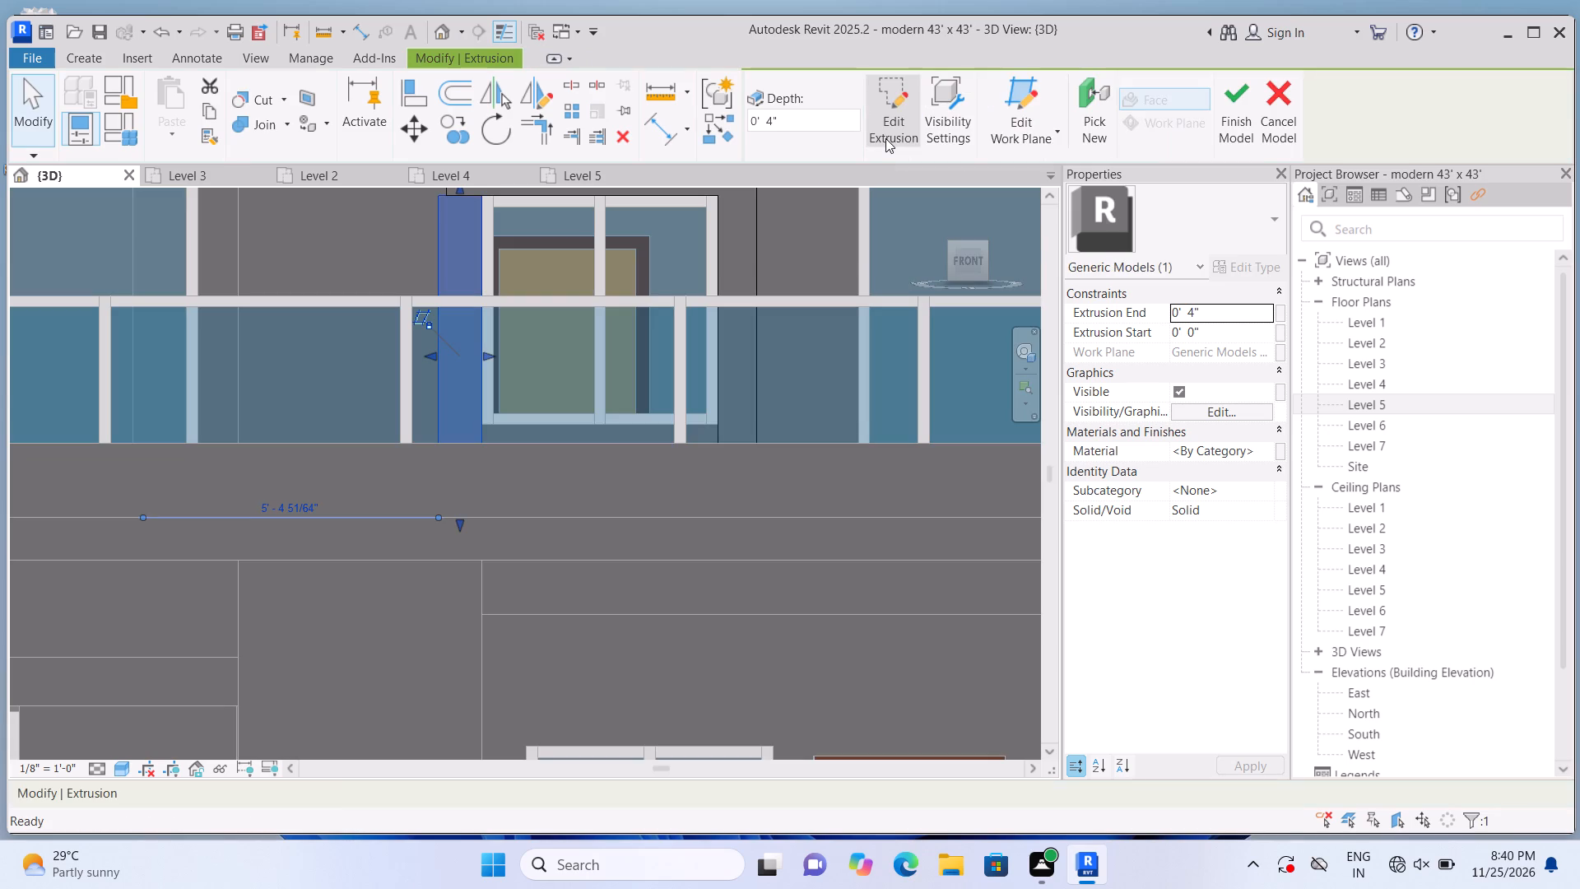
Stretch the head piece's left end to the outer edge of the left side strip, making it about 5'-9 3/4" long.
scroll(491, 663, down, 3)
middle_drag(541, 574, 563, 654)
scroll(550, 471, up, 1)
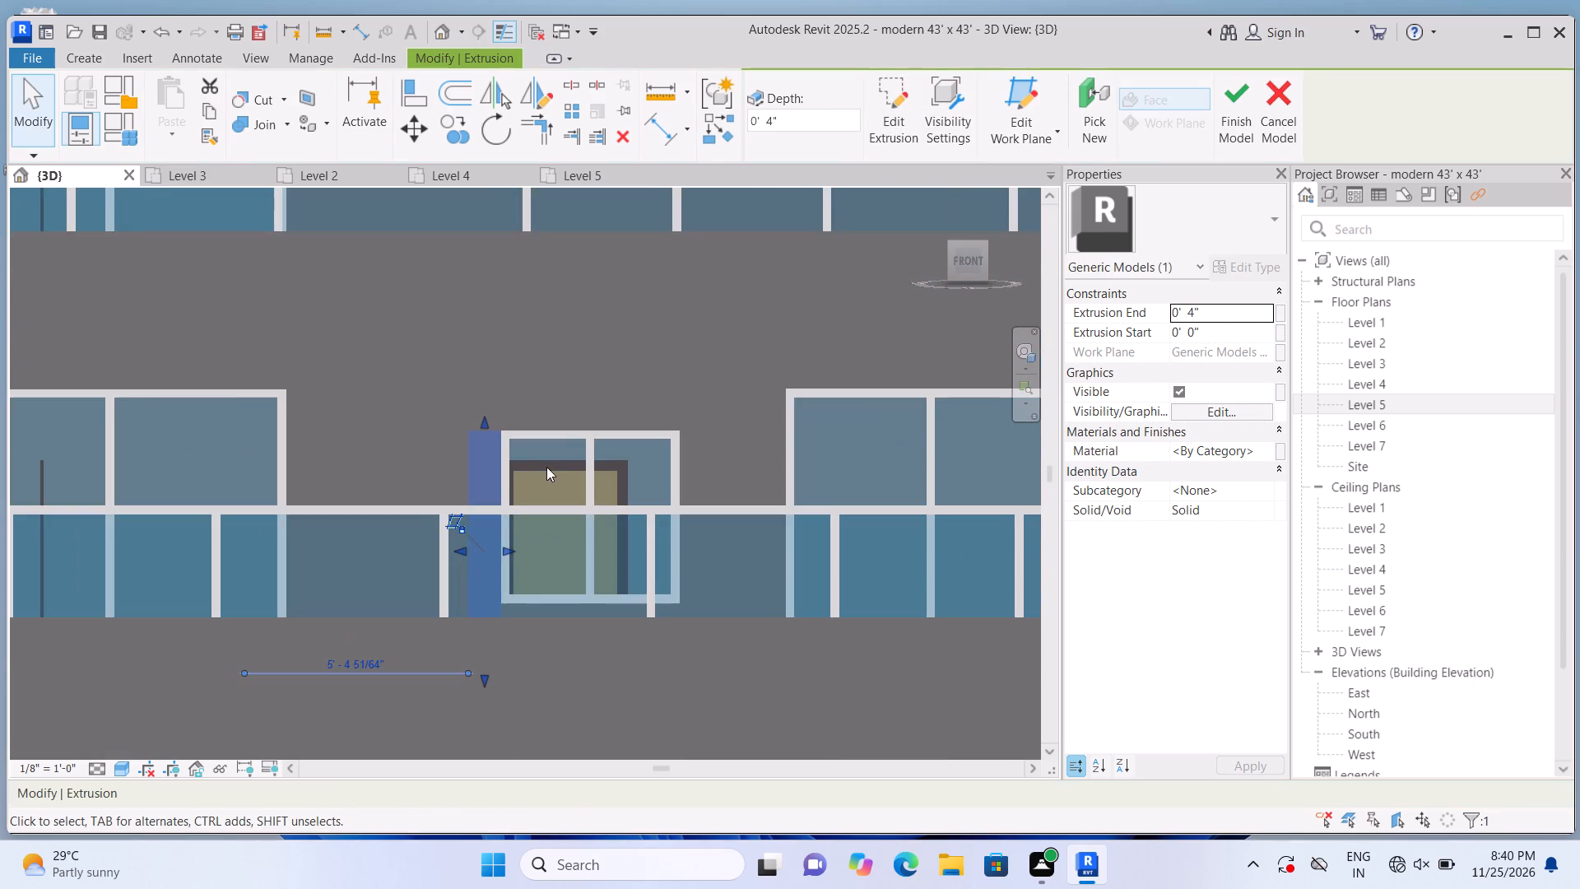
scroll(538, 459, up, 7)
click(494, 371)
scroll(428, 378, up, 1)
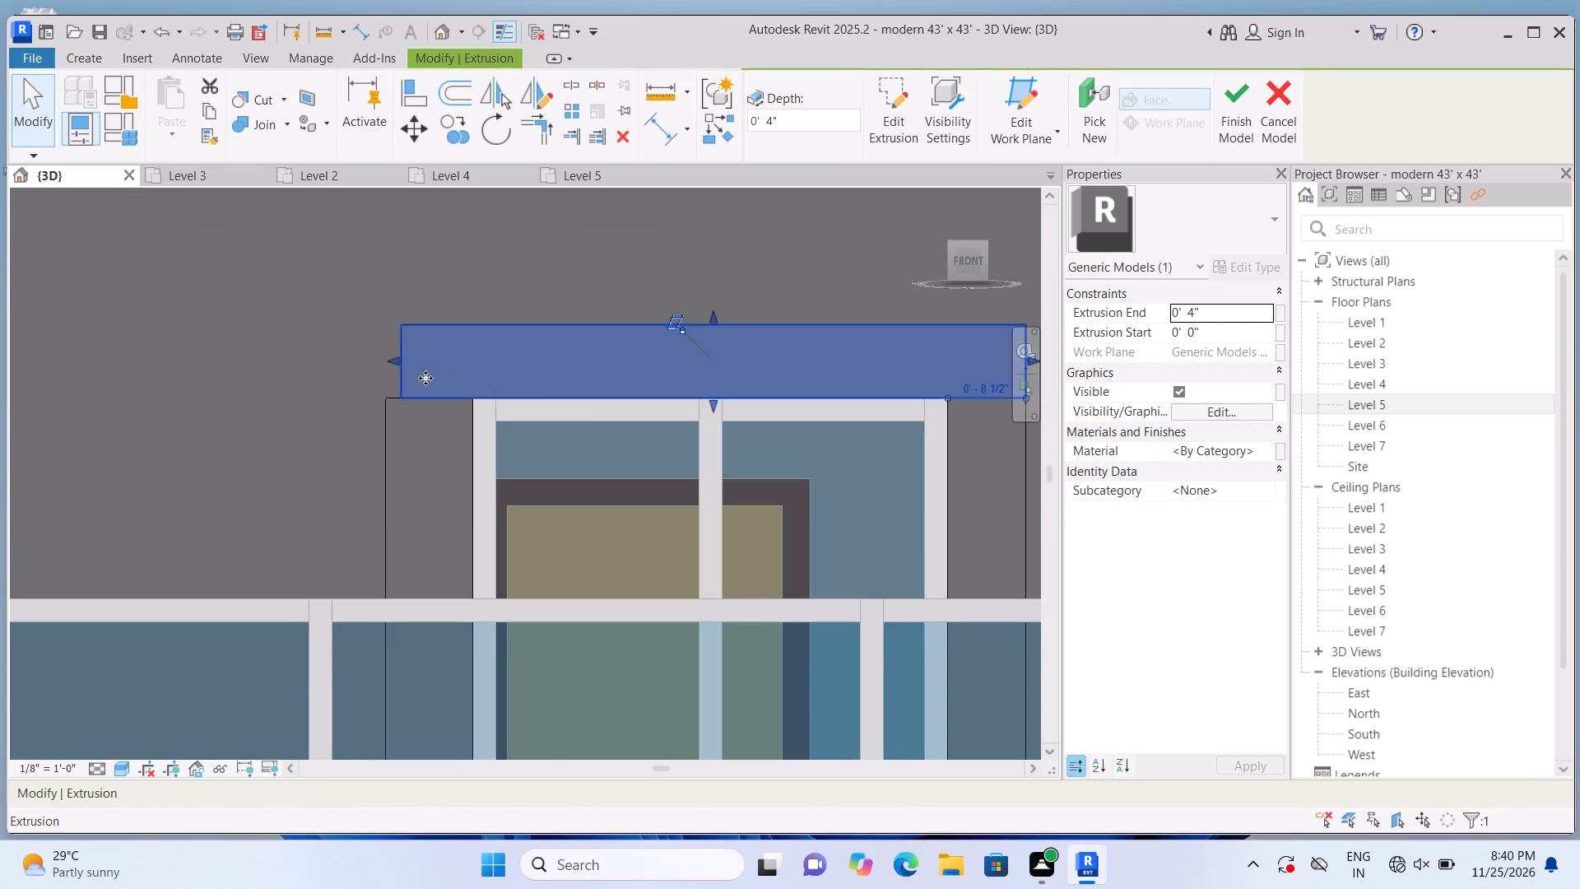
scroll(425, 378, up, 2)
click(383, 348)
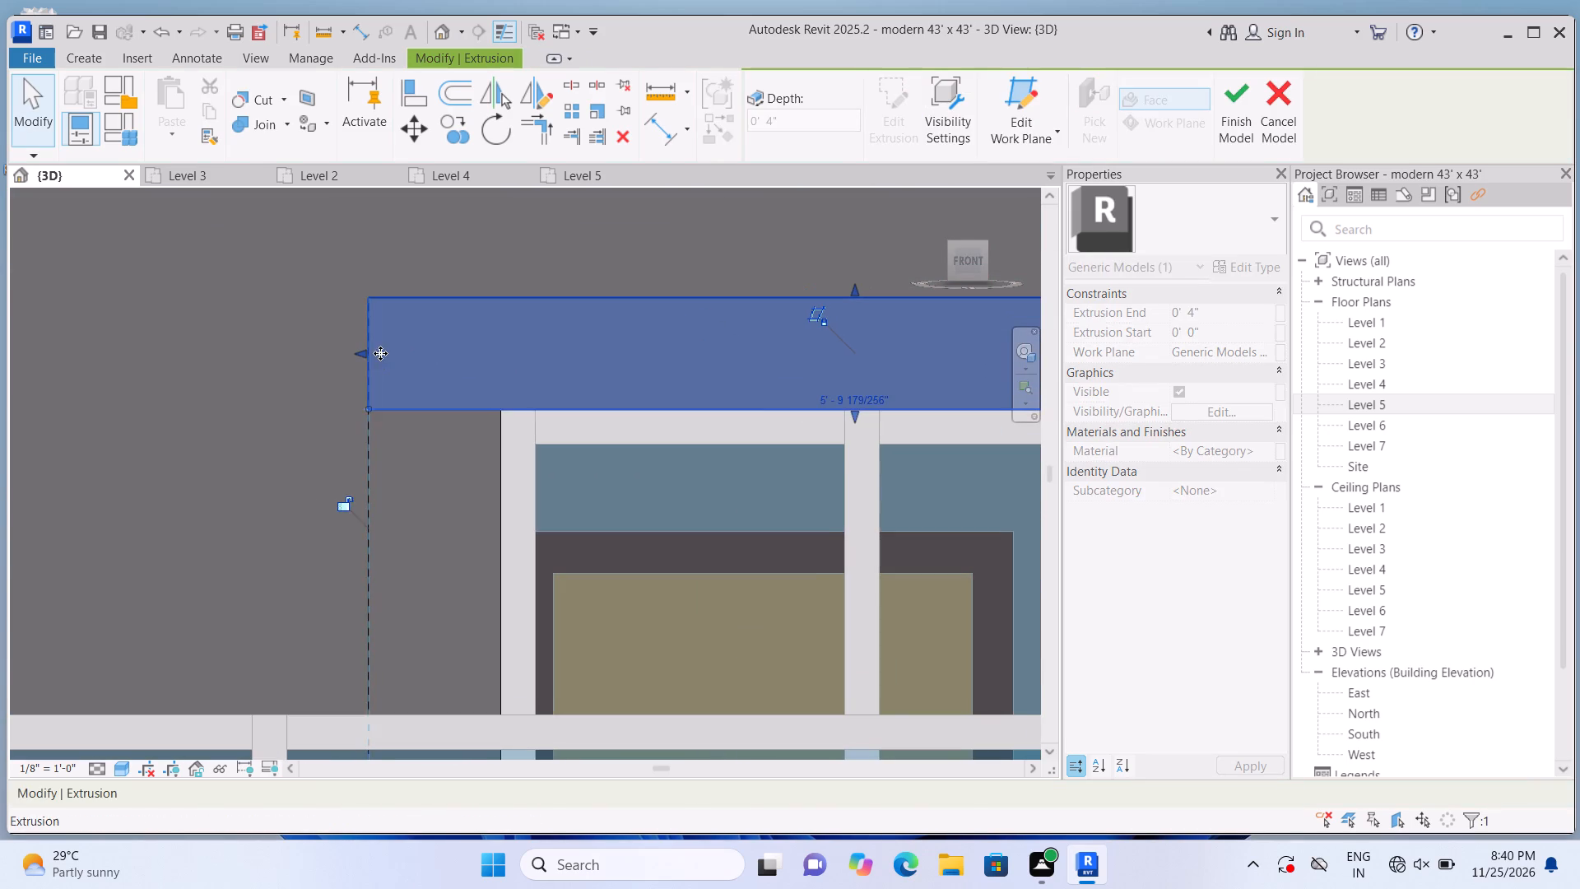
Join the stretched head piece to the left side strip of the middle window.
scroll(387, 365, down, 1)
click(290, 123)
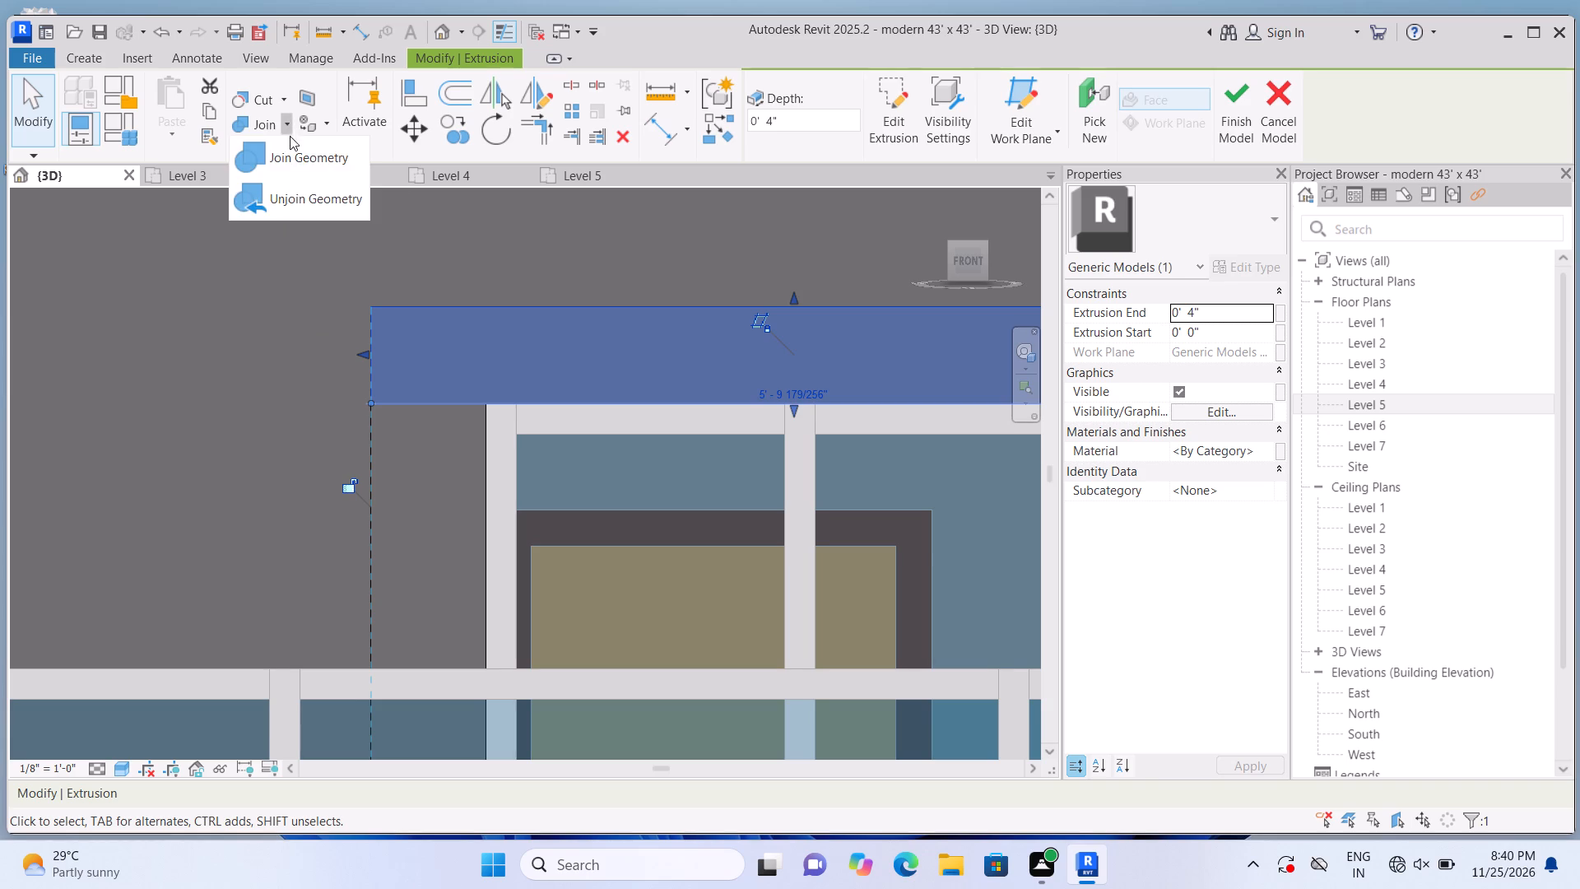
click(295, 152)
click(415, 334)
click(425, 464)
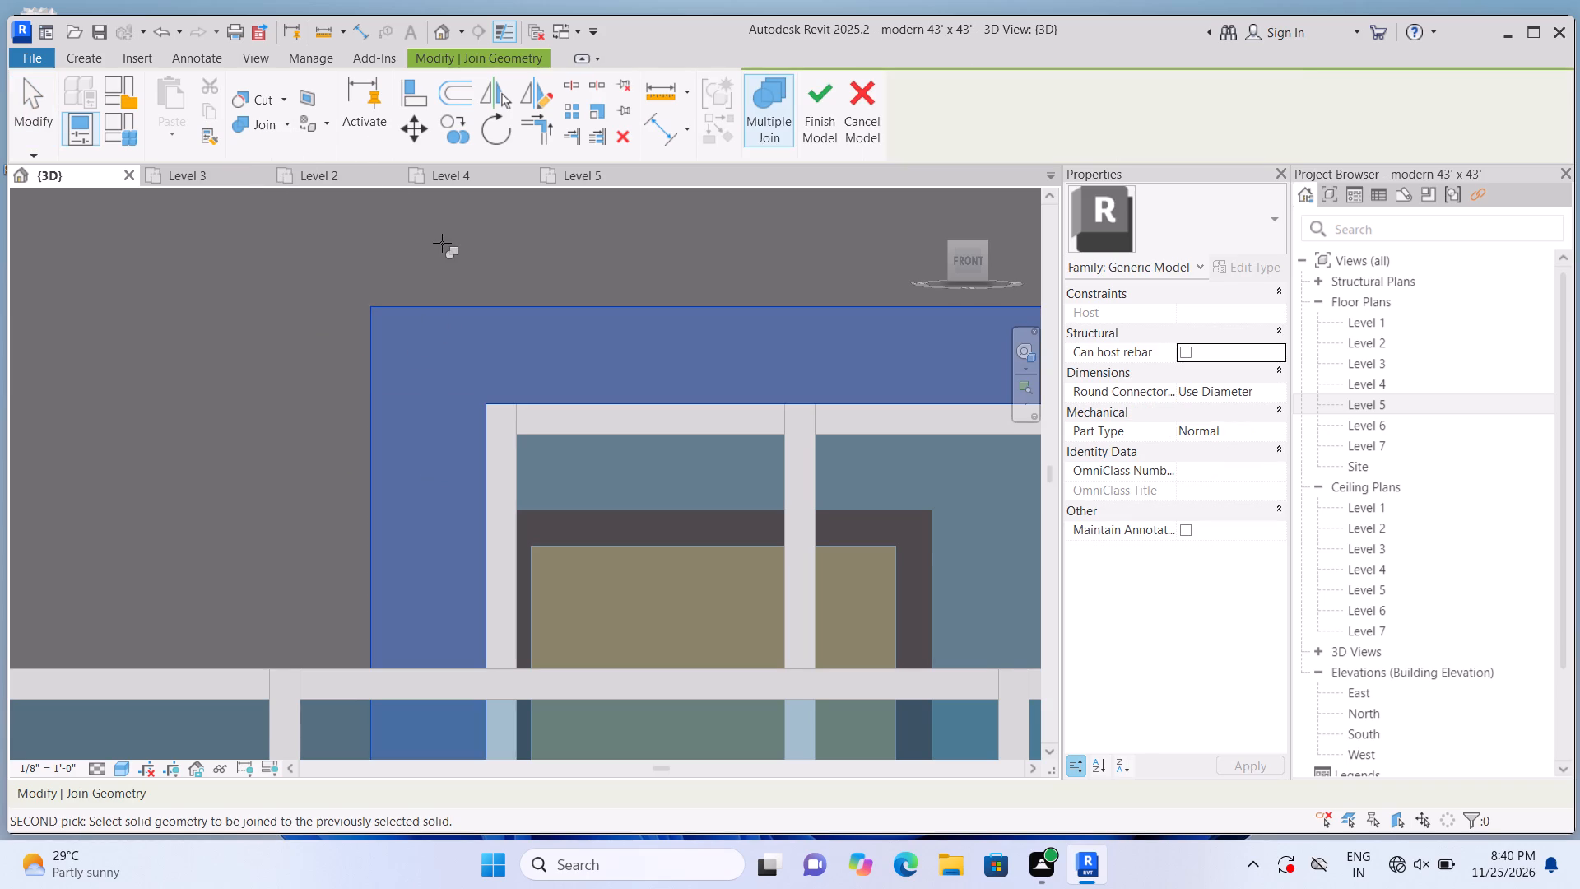
key(Escape)
Extrude a 4" deep bottom piece, about 5'-9 1/2" wide by 1'-4 1/4" tall, below the middle window between the side strips' outer edges.
scroll(442, 244, down, 6)
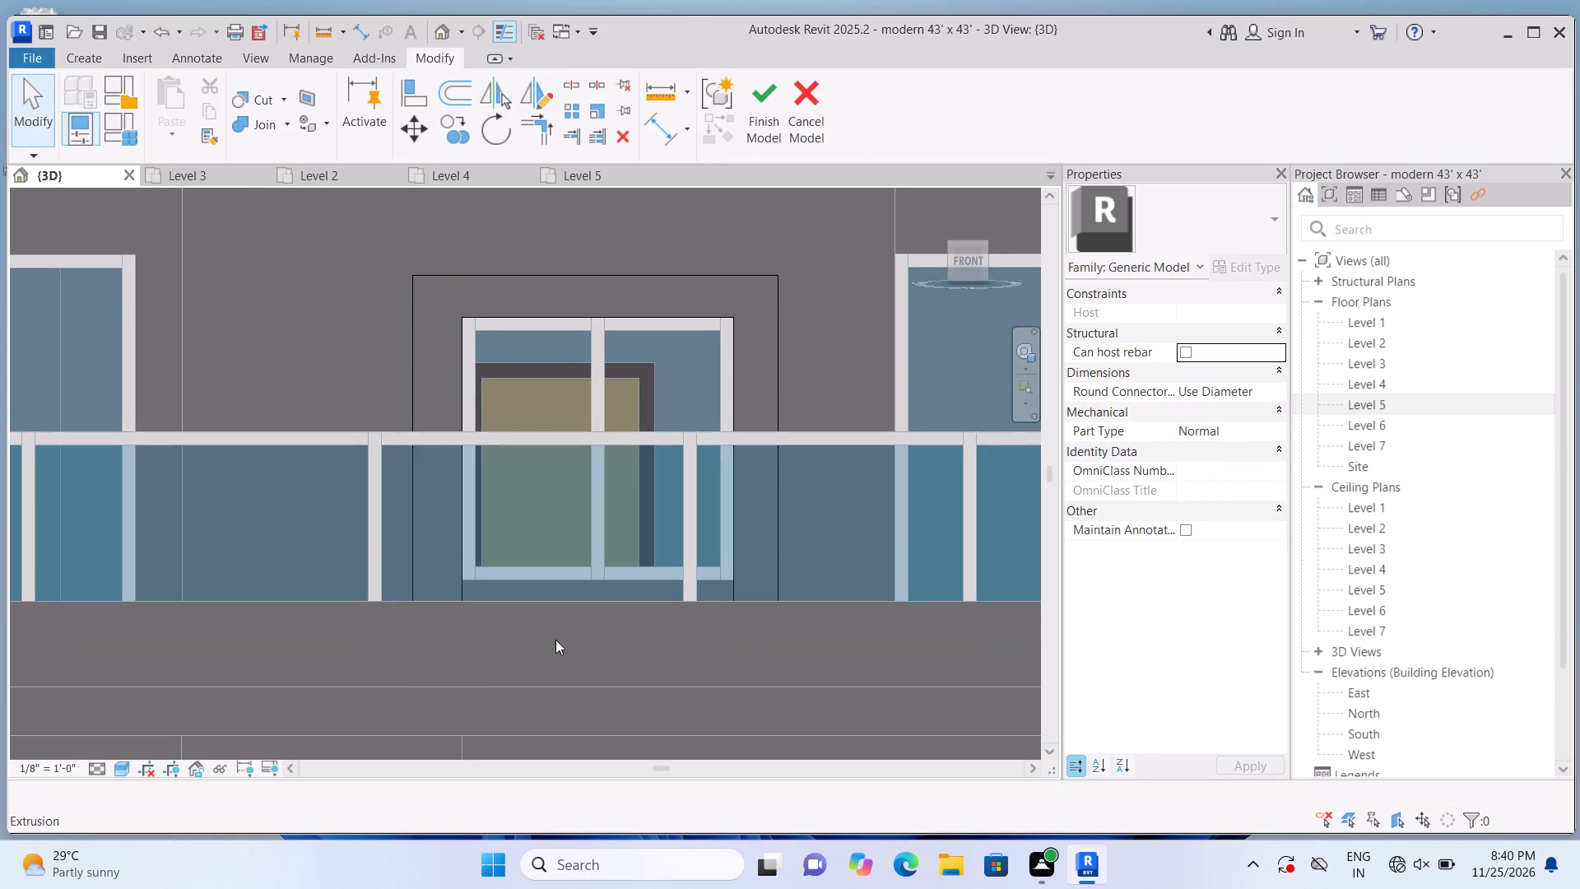
middle_drag(546, 624, 509, 522)
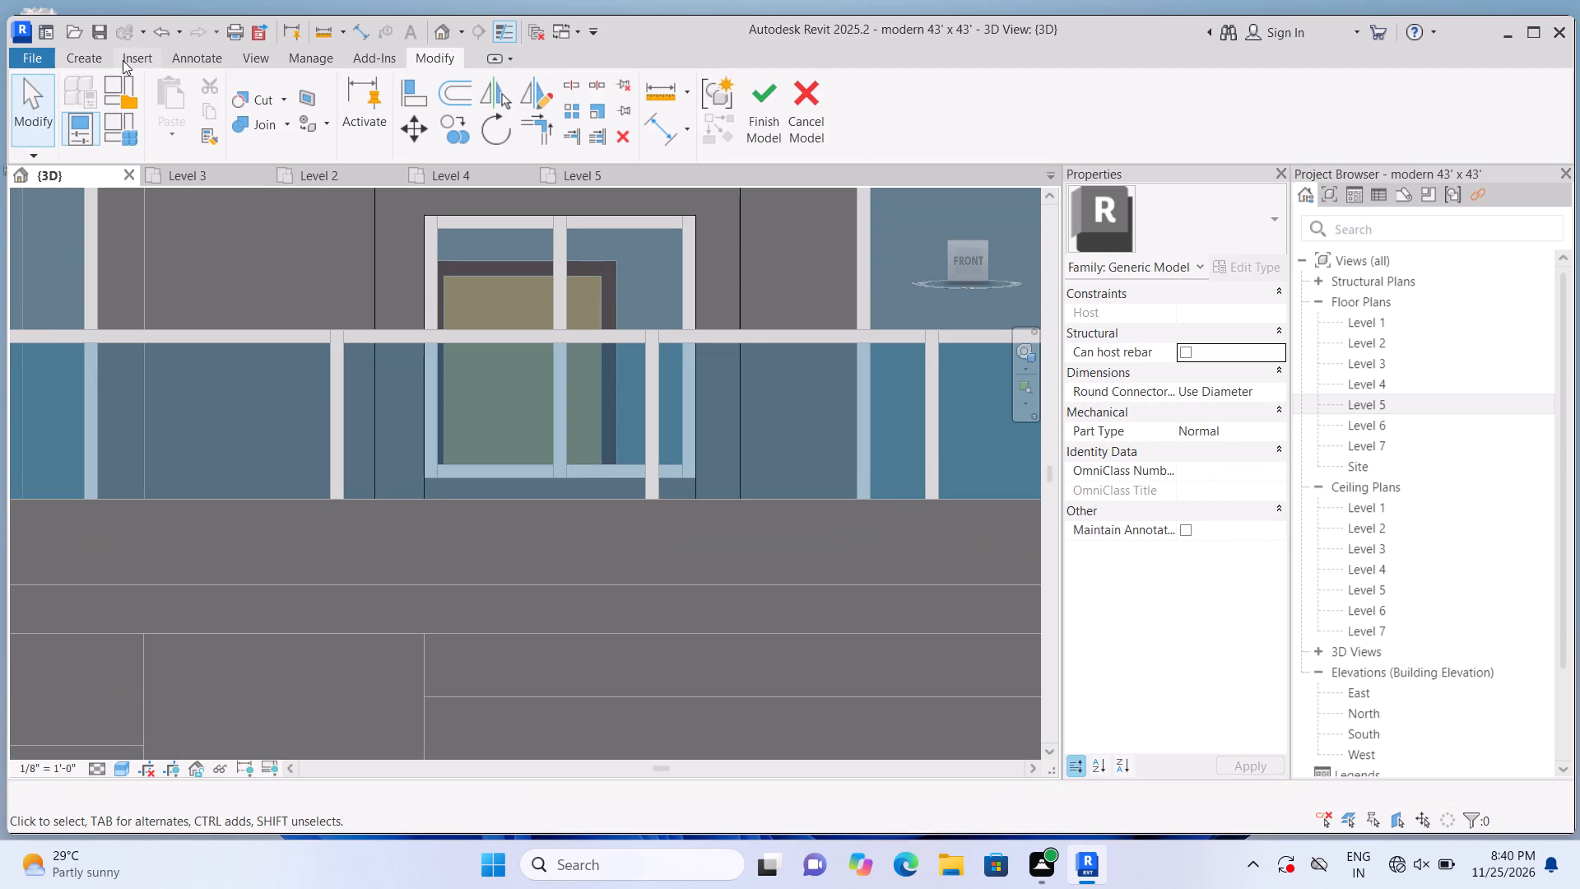
click(86, 63)
click(188, 105)
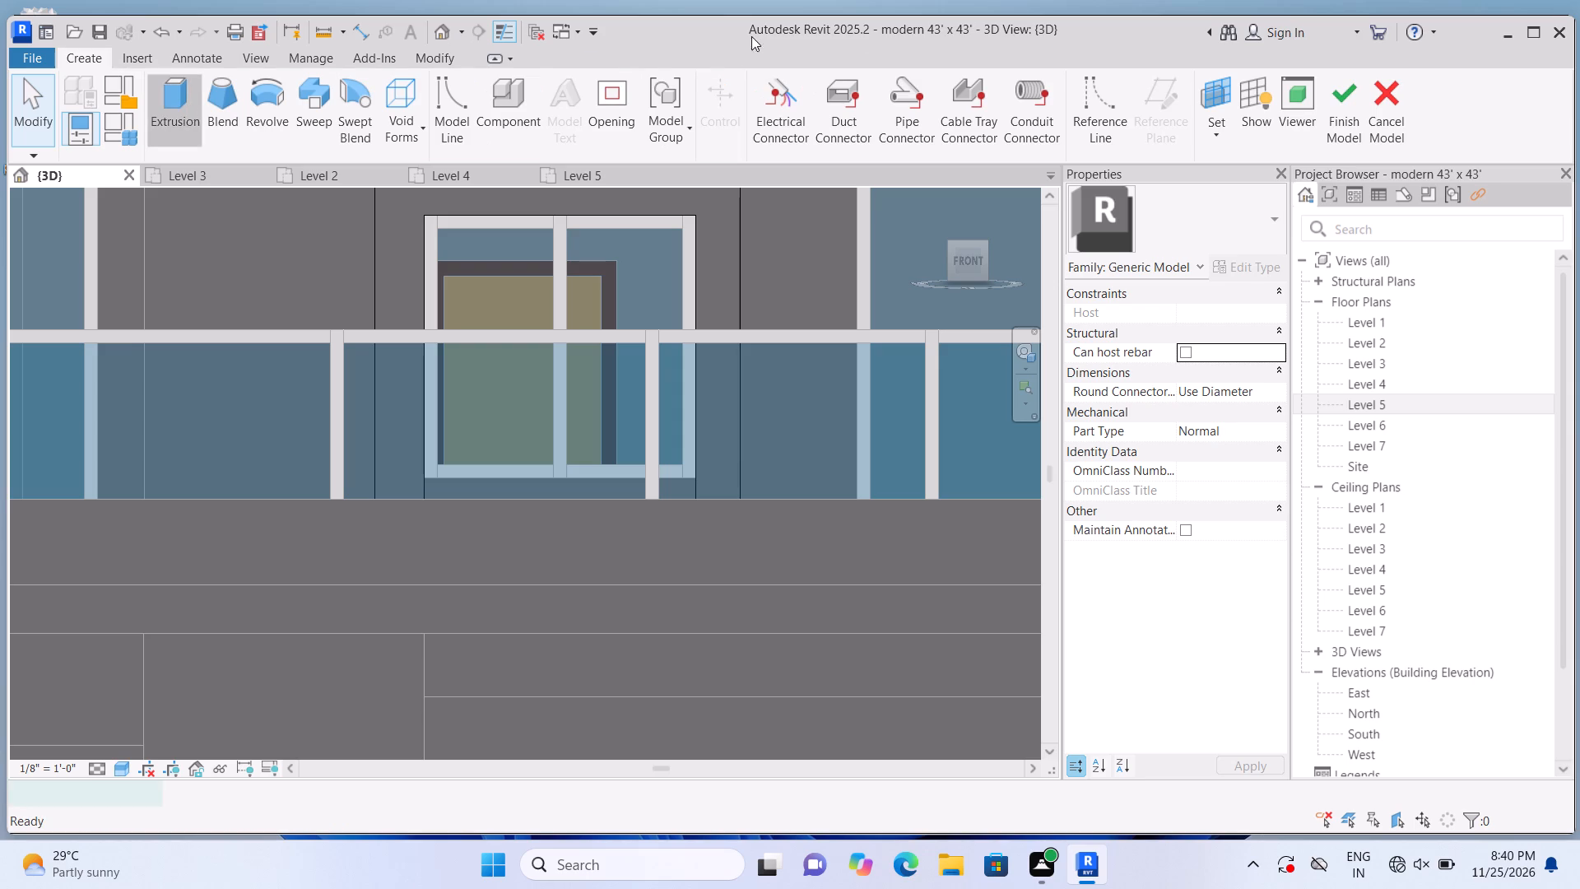
click(1060, 138)
click(1076, 212)
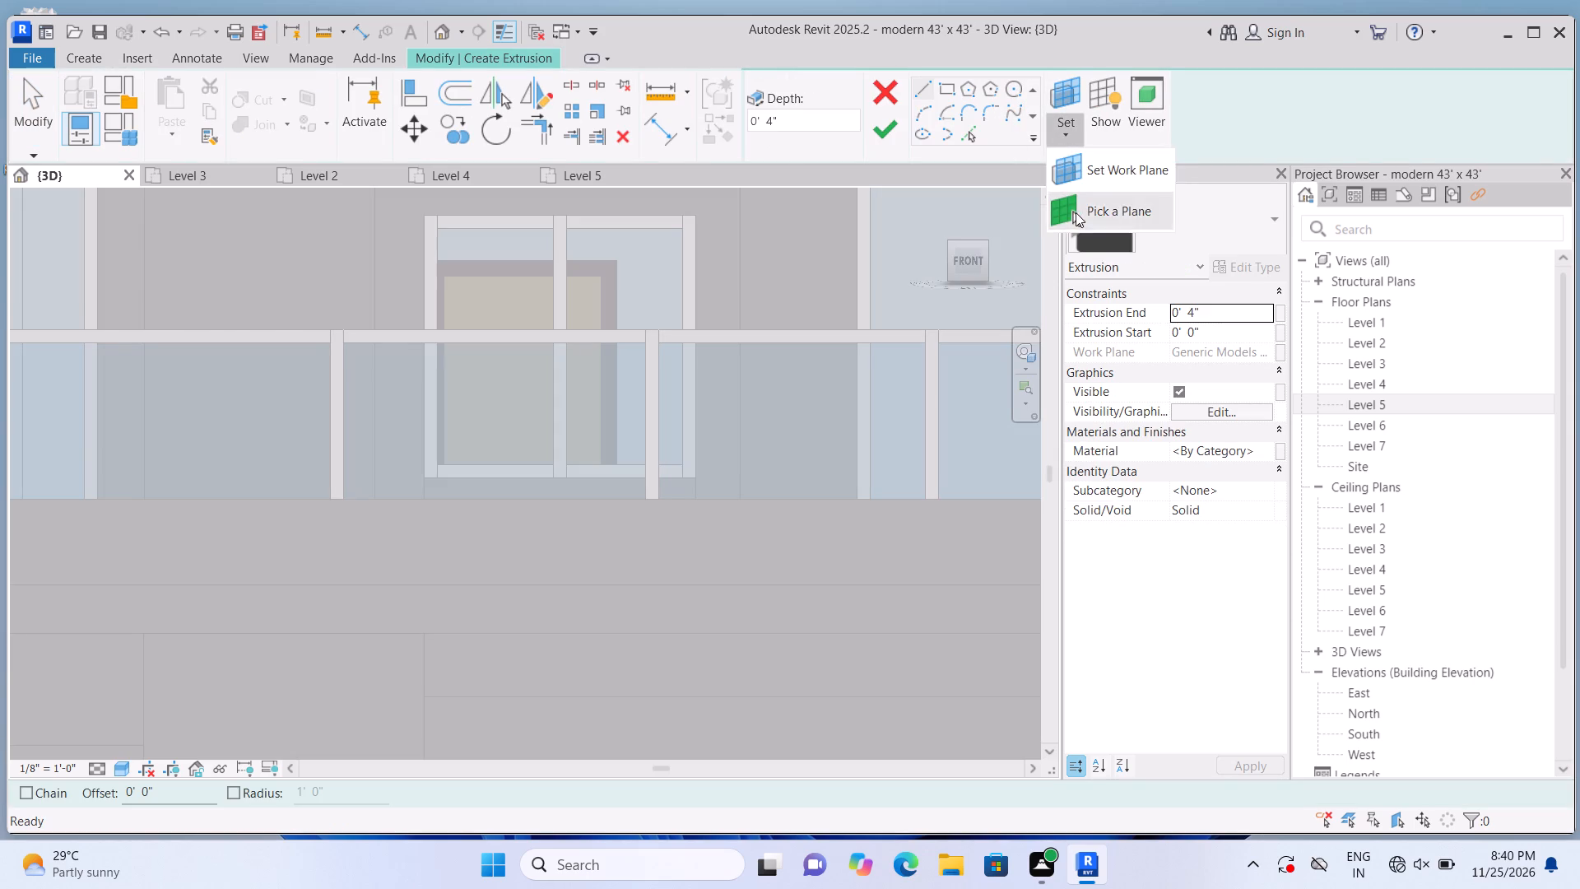
click(776, 271)
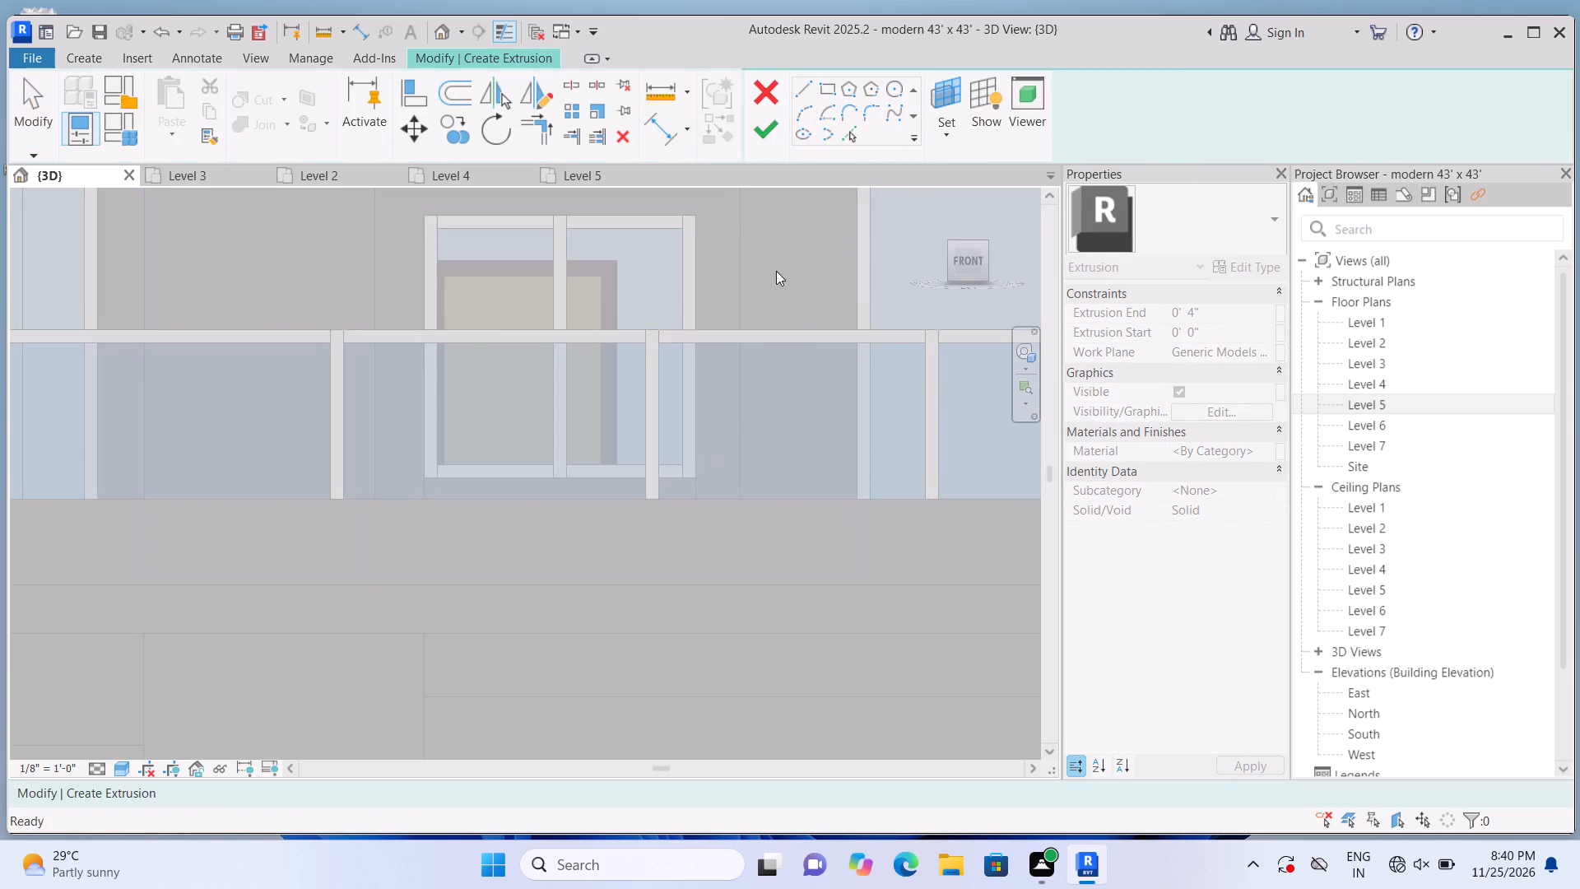
click(947, 87)
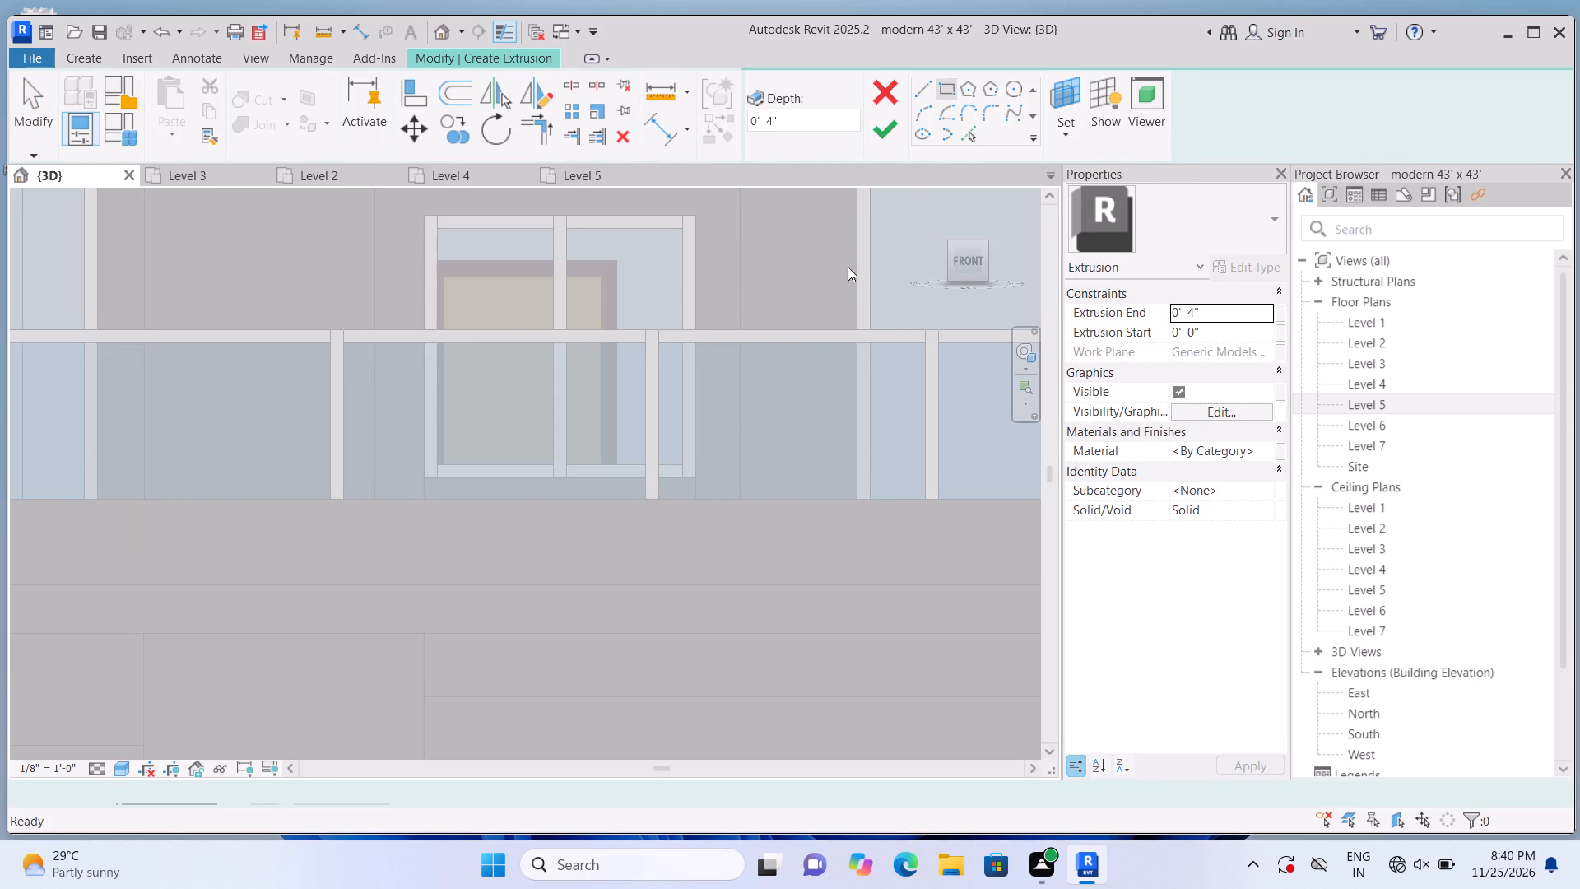
click(375, 500)
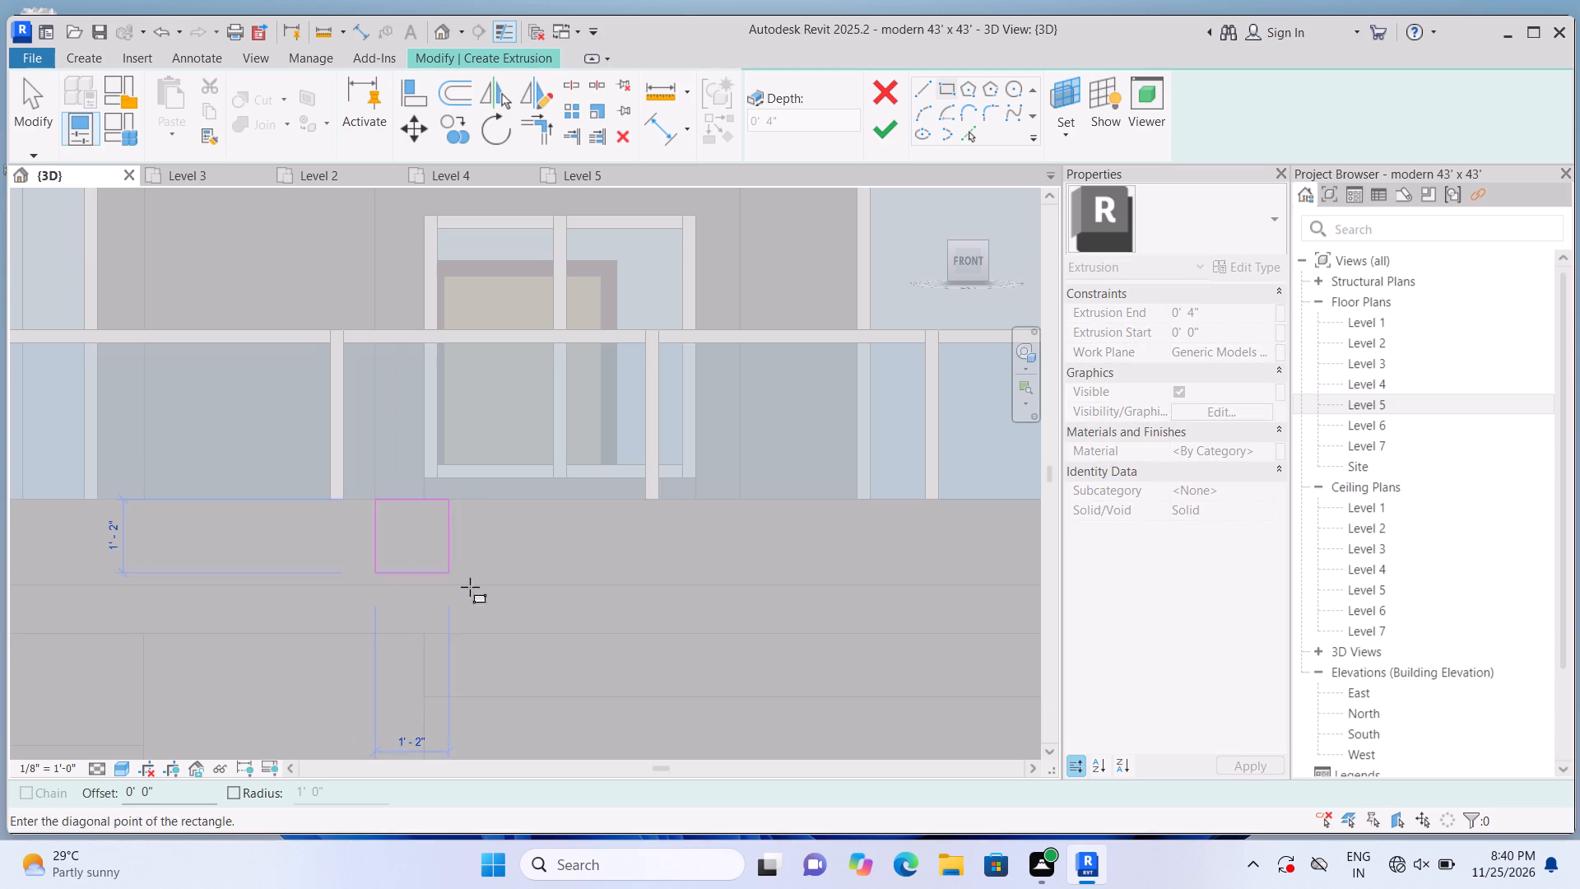
scroll(692, 603, up, 1)
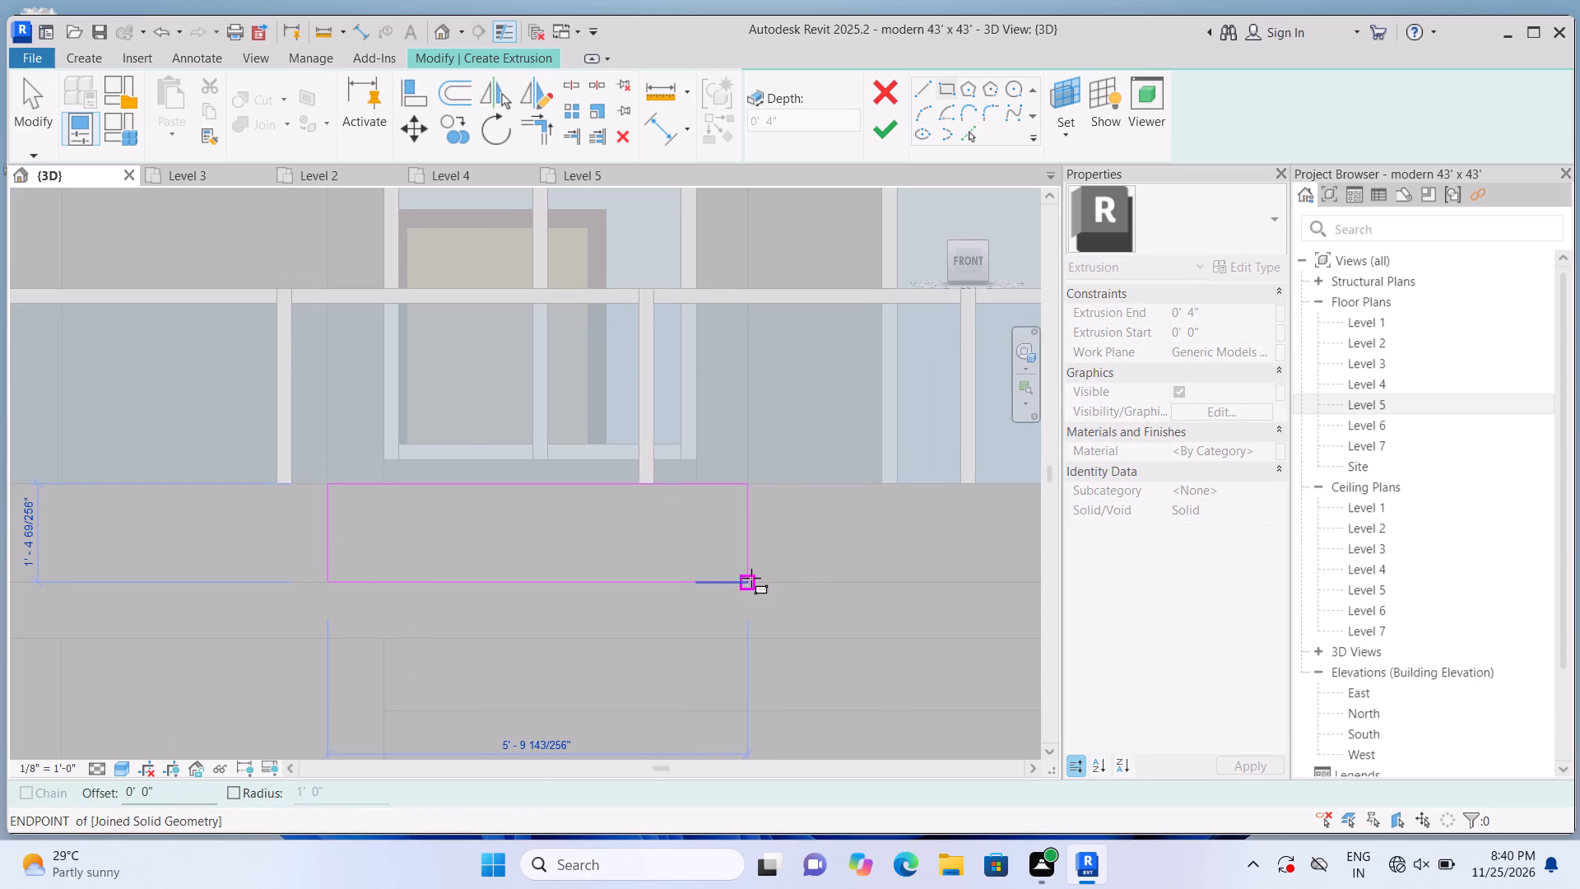
click(751, 578)
click(877, 144)
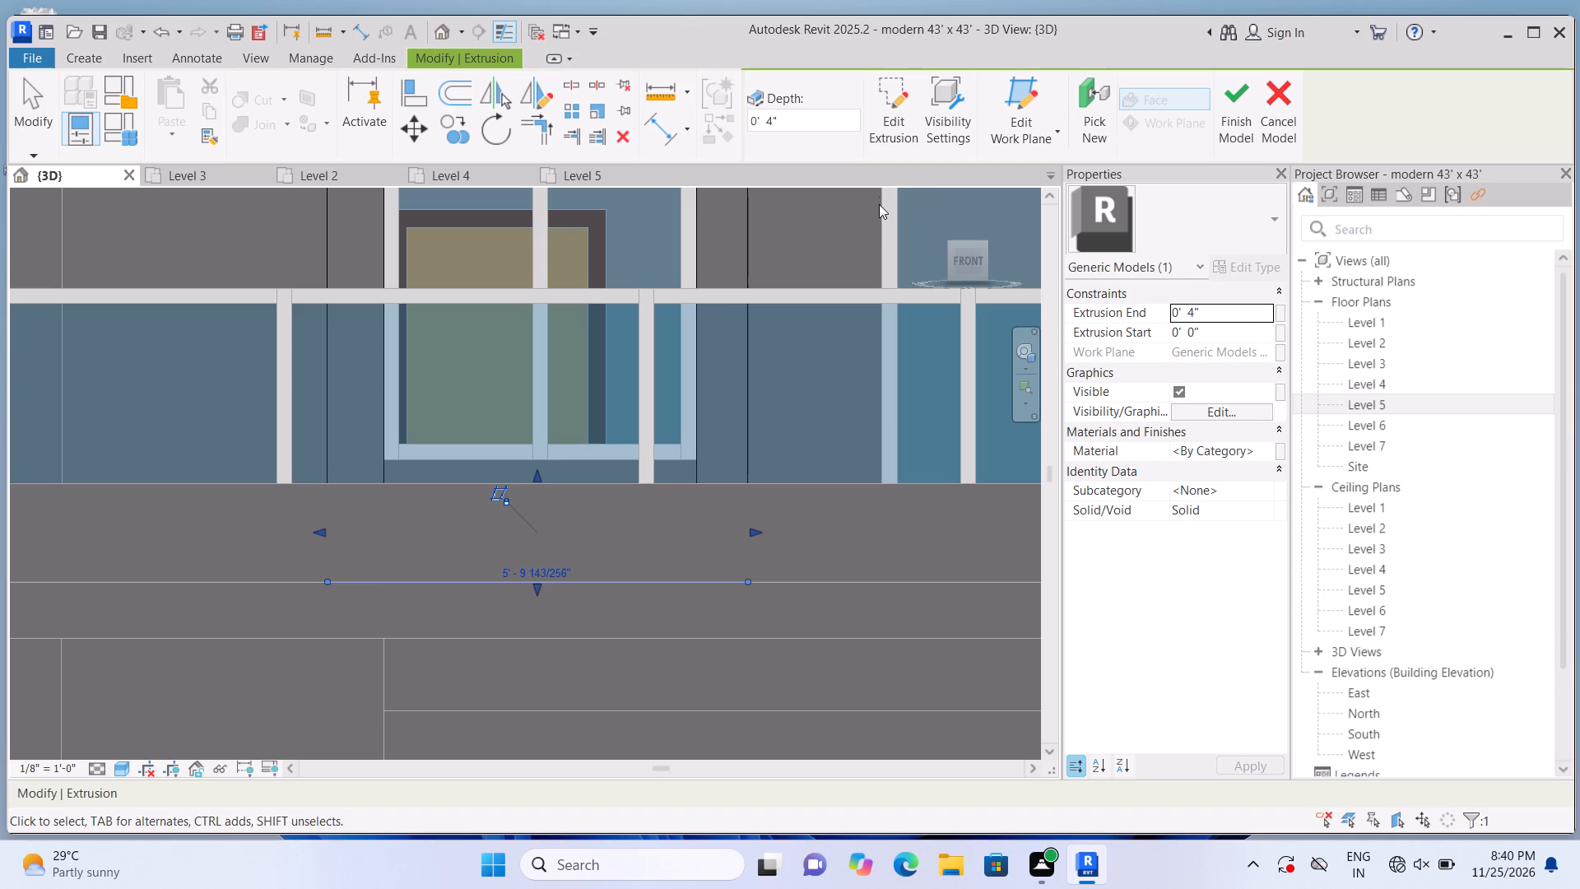
Join the new bottom piece to the side strips of the middle window's surround.
click(283, 126)
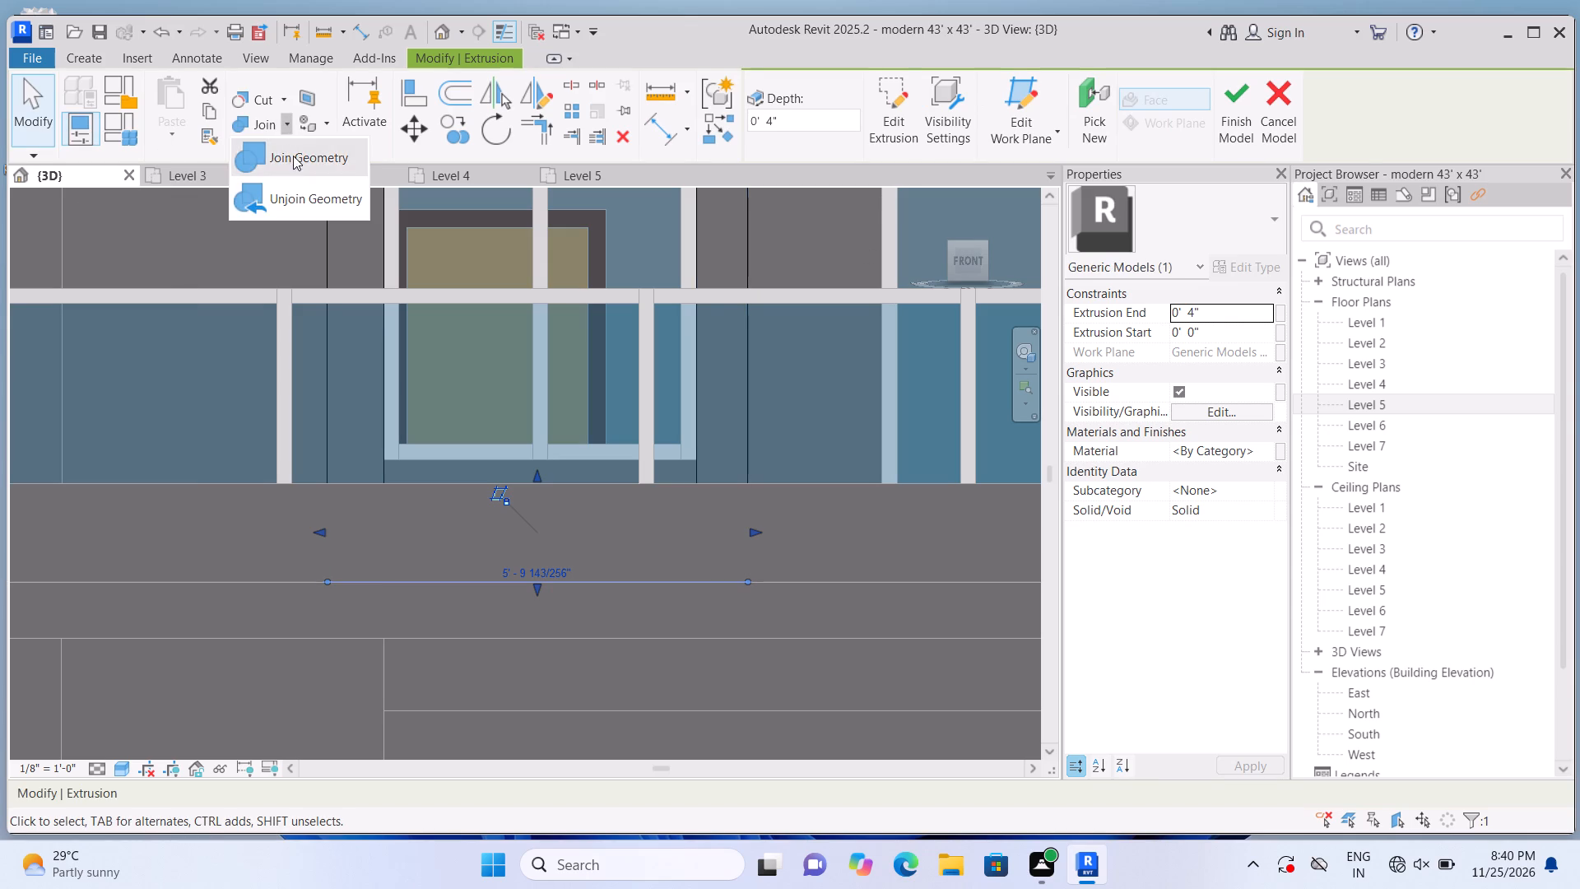
click(293, 161)
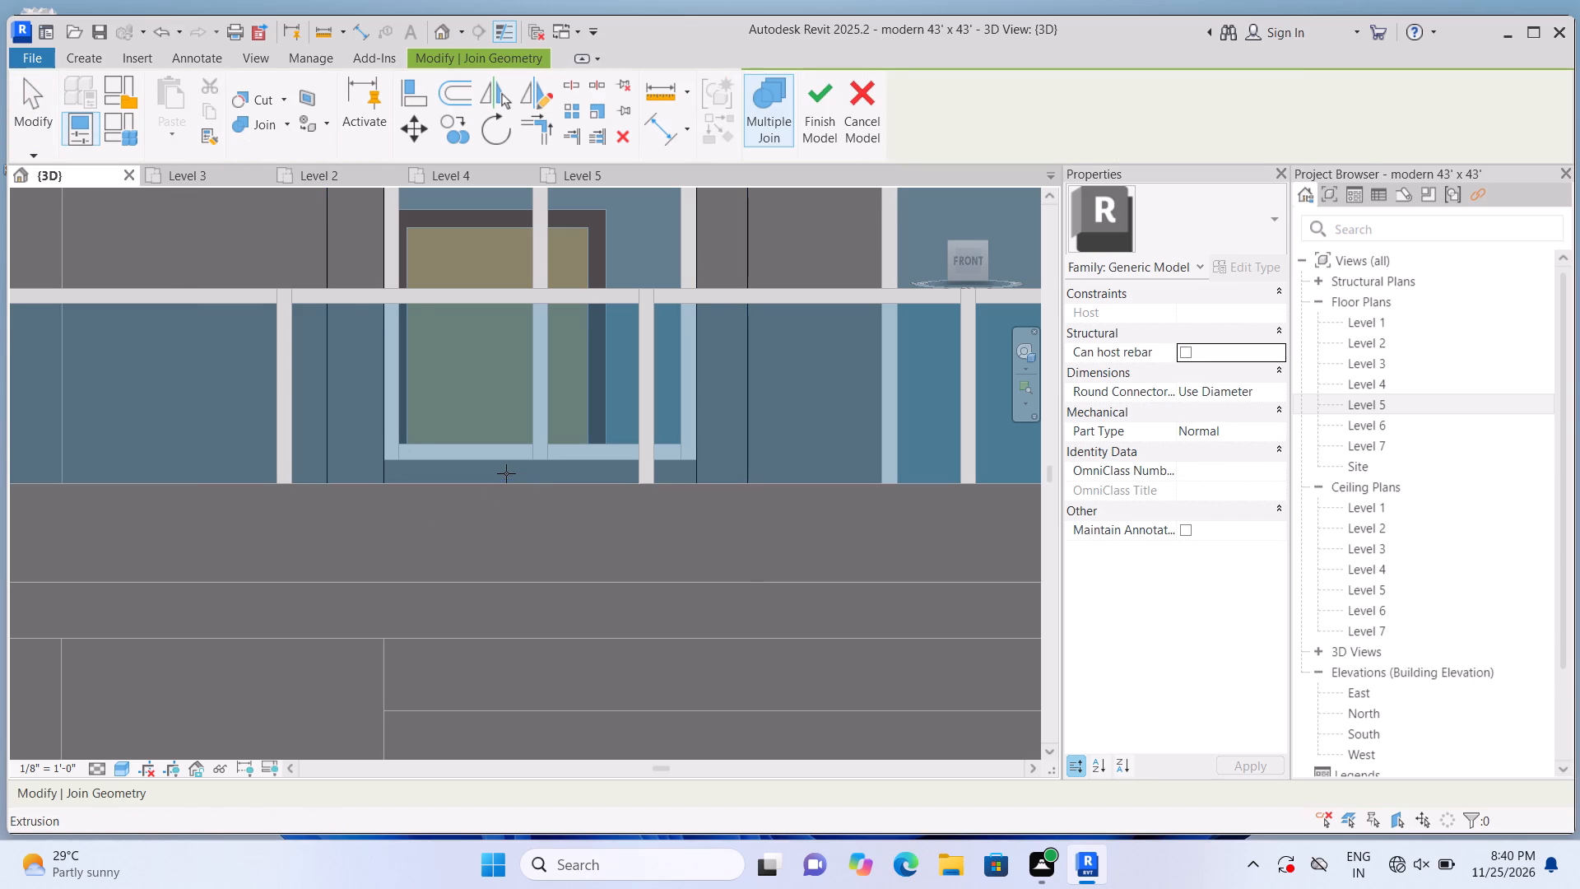
click(508, 483)
click(374, 455)
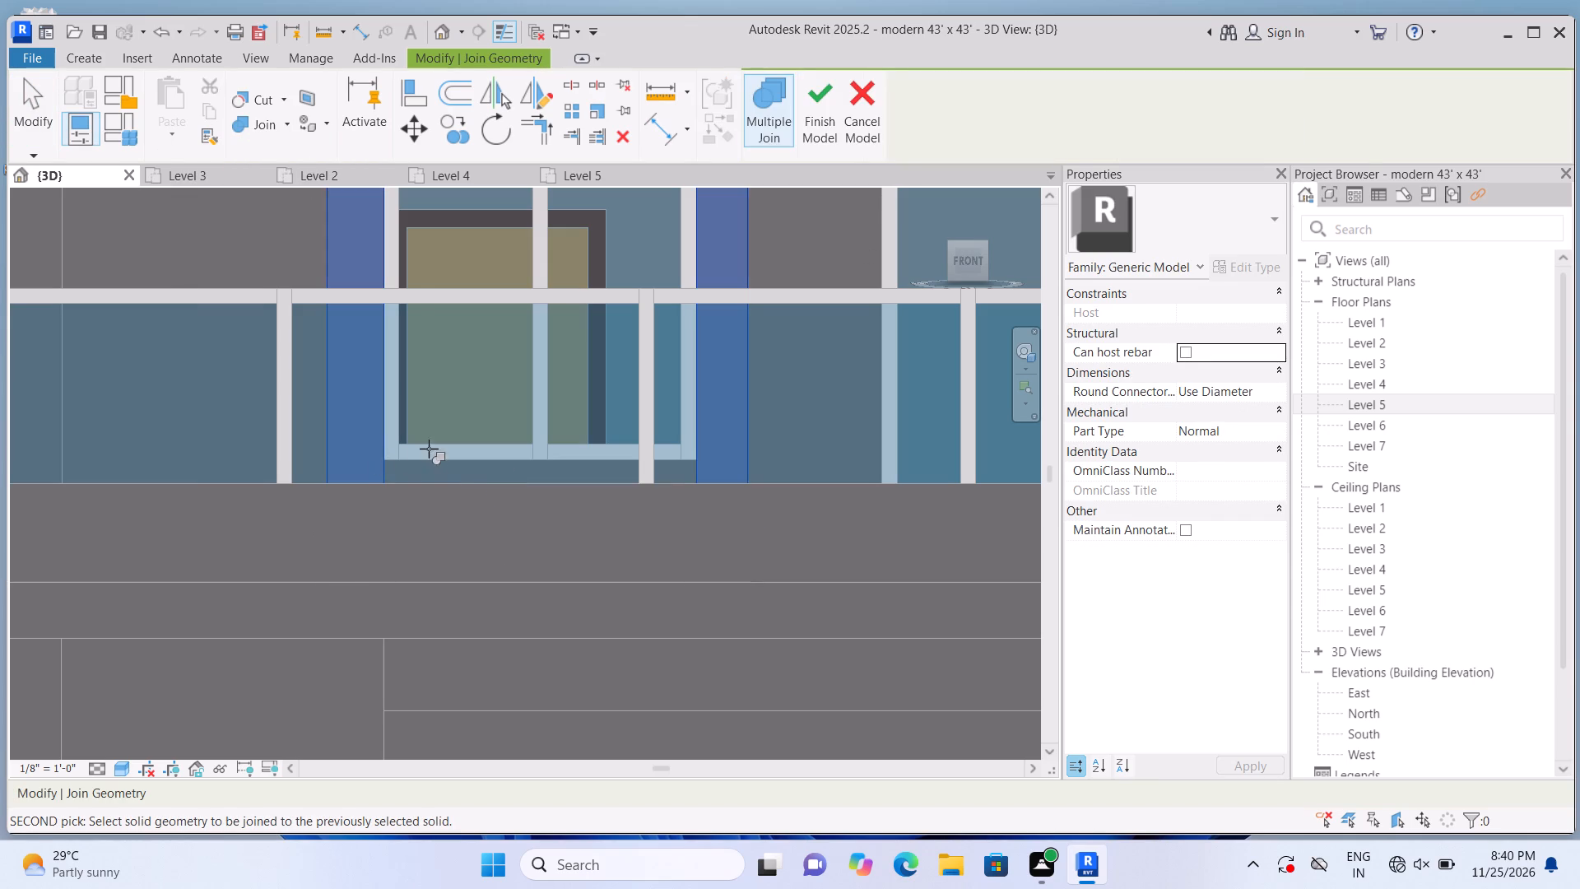
key(Escape)
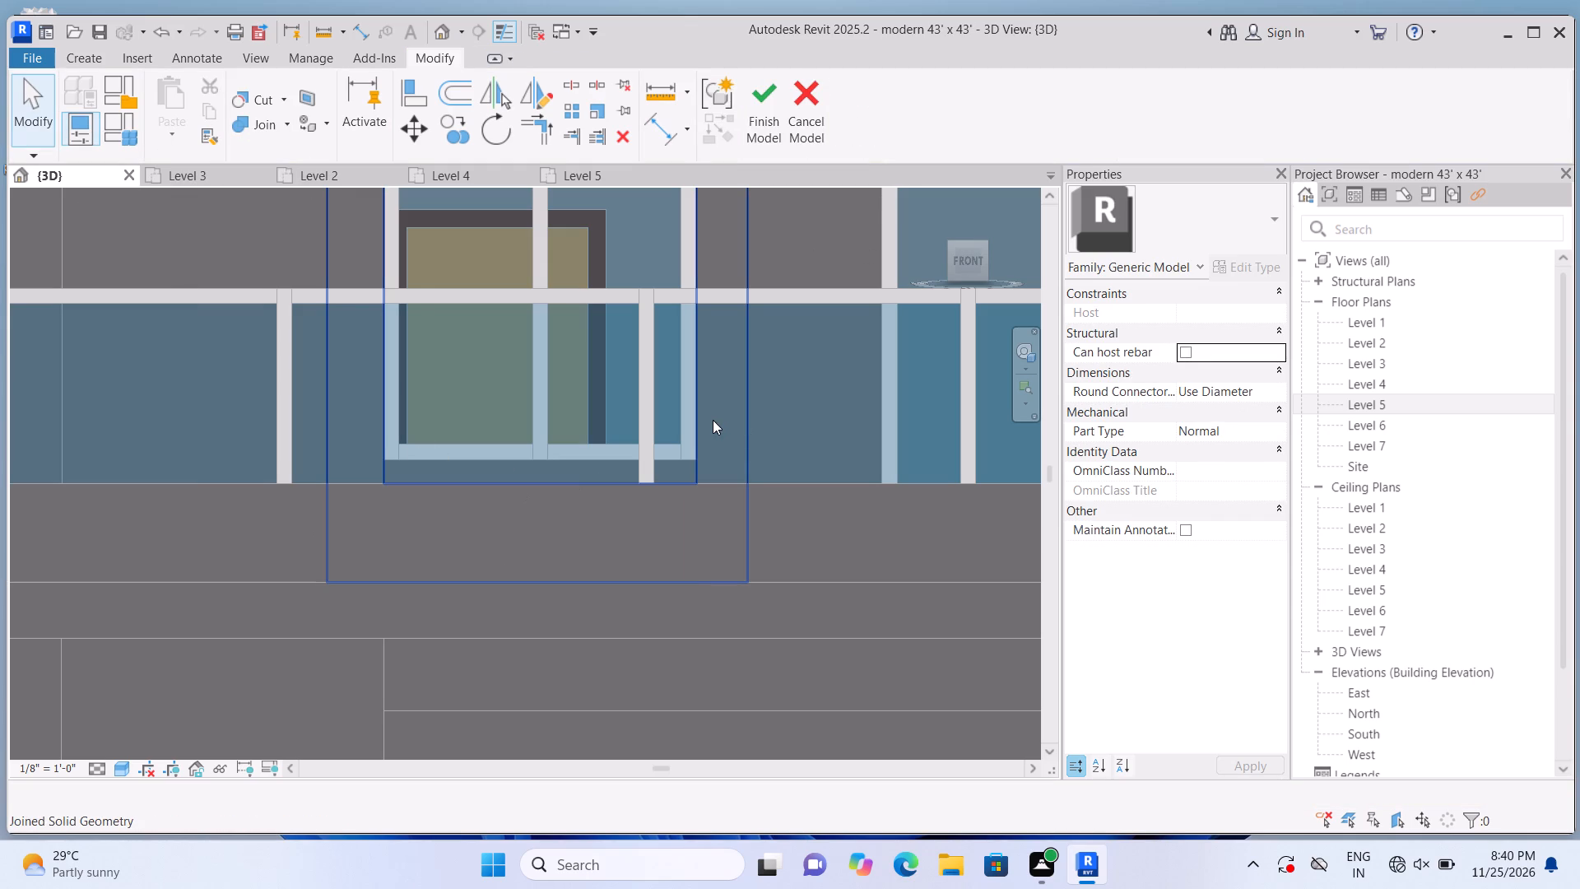
Examine the front facade and the two middle-window surrounds from angled 3D views.
scroll(648, 456, down, 6)
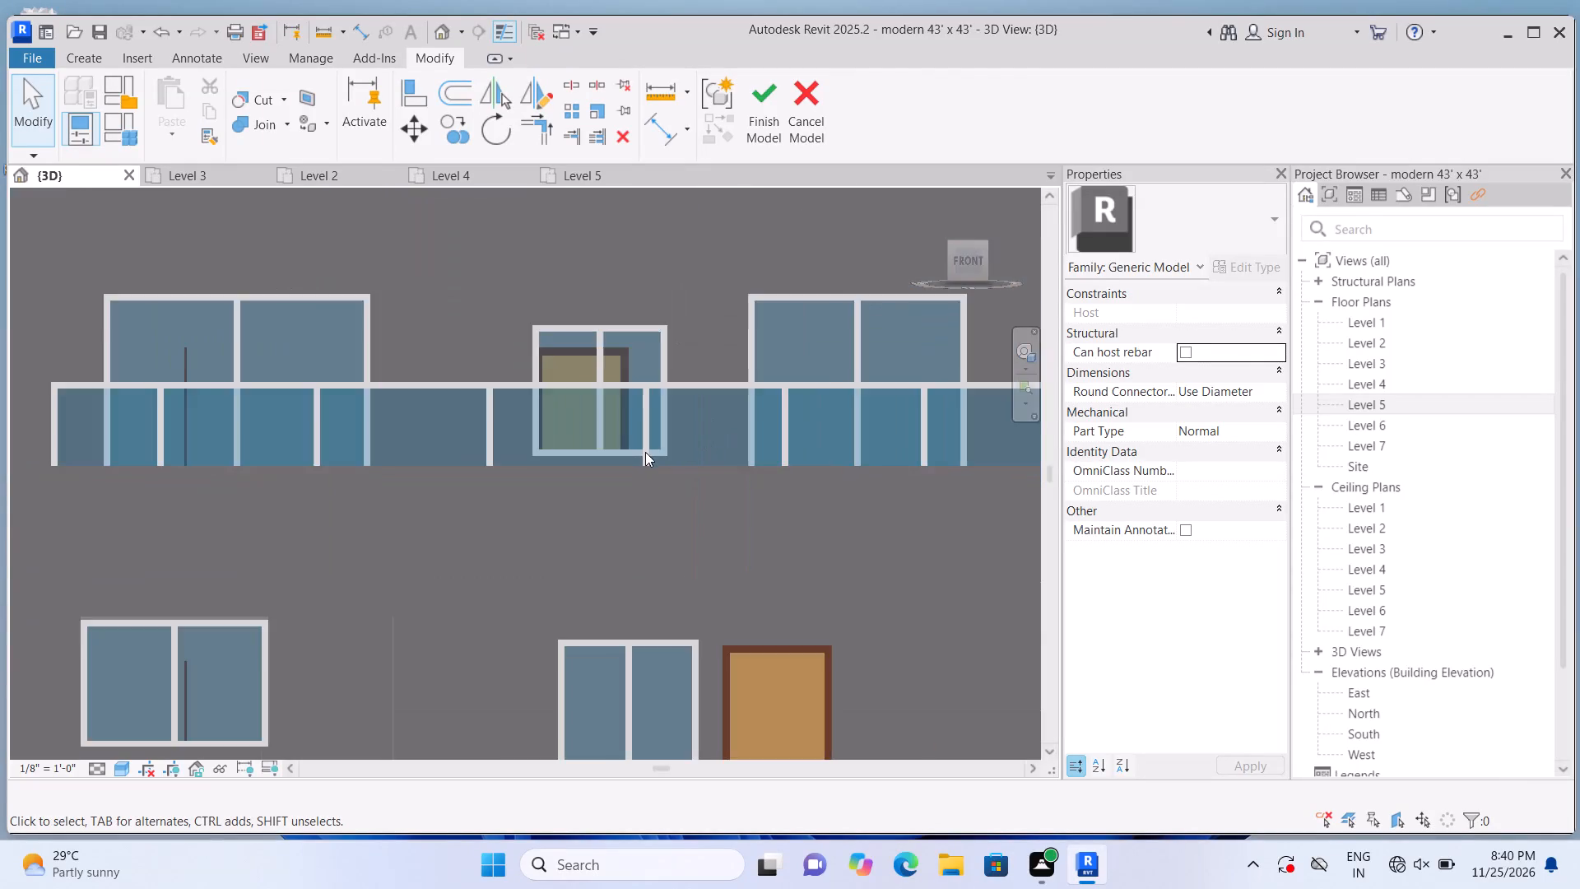
scroll(645, 452, down, 5)
middle_drag(524, 486, 472, 691)
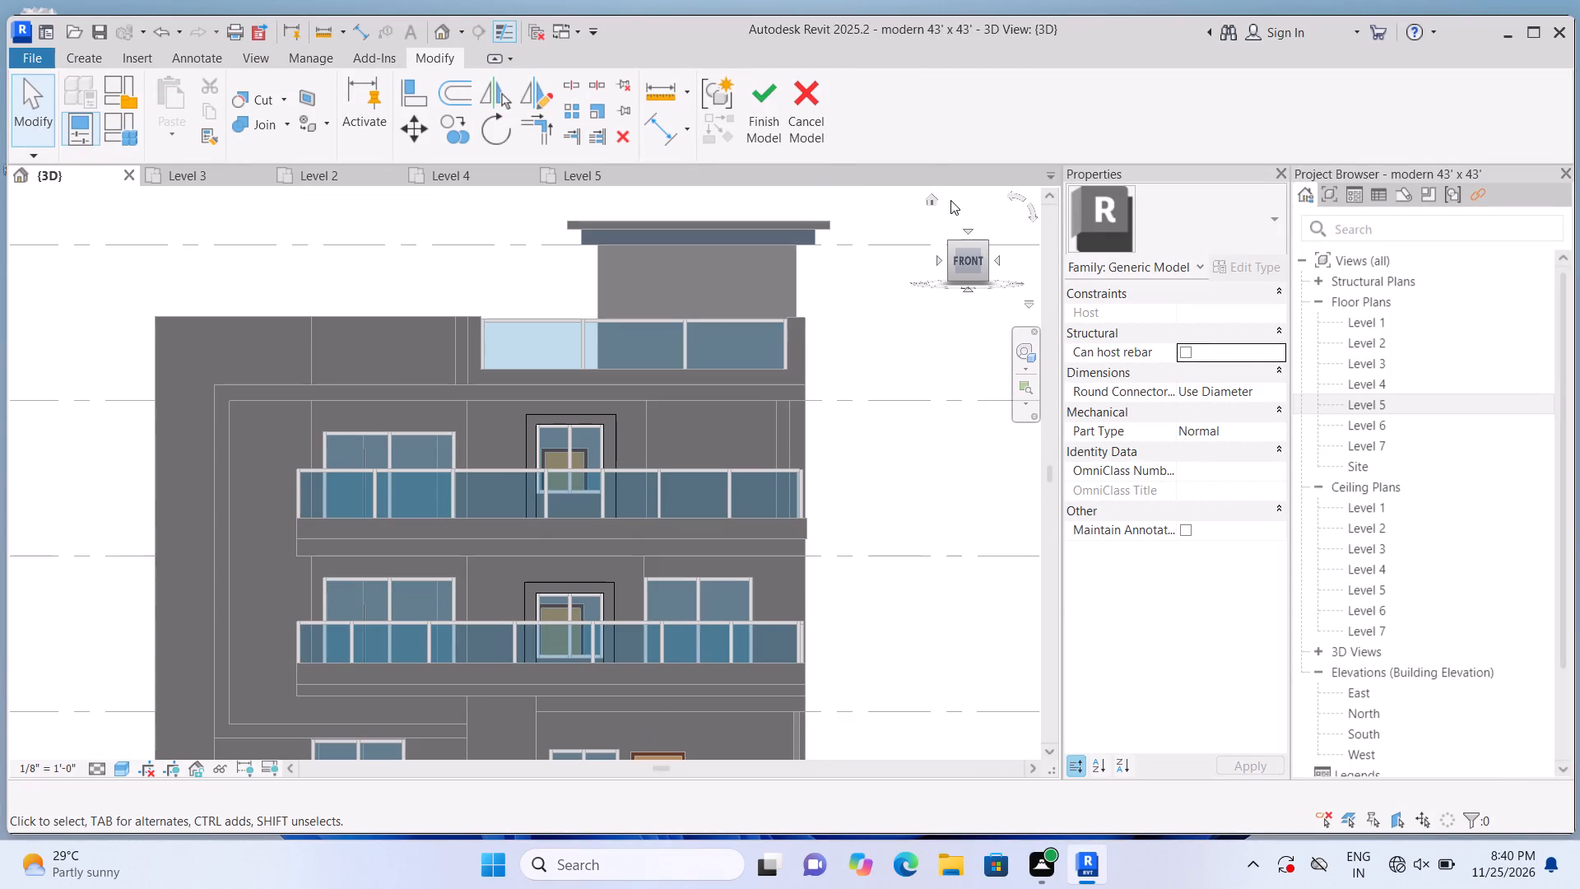
click(934, 198)
scroll(792, 467, up, 1)
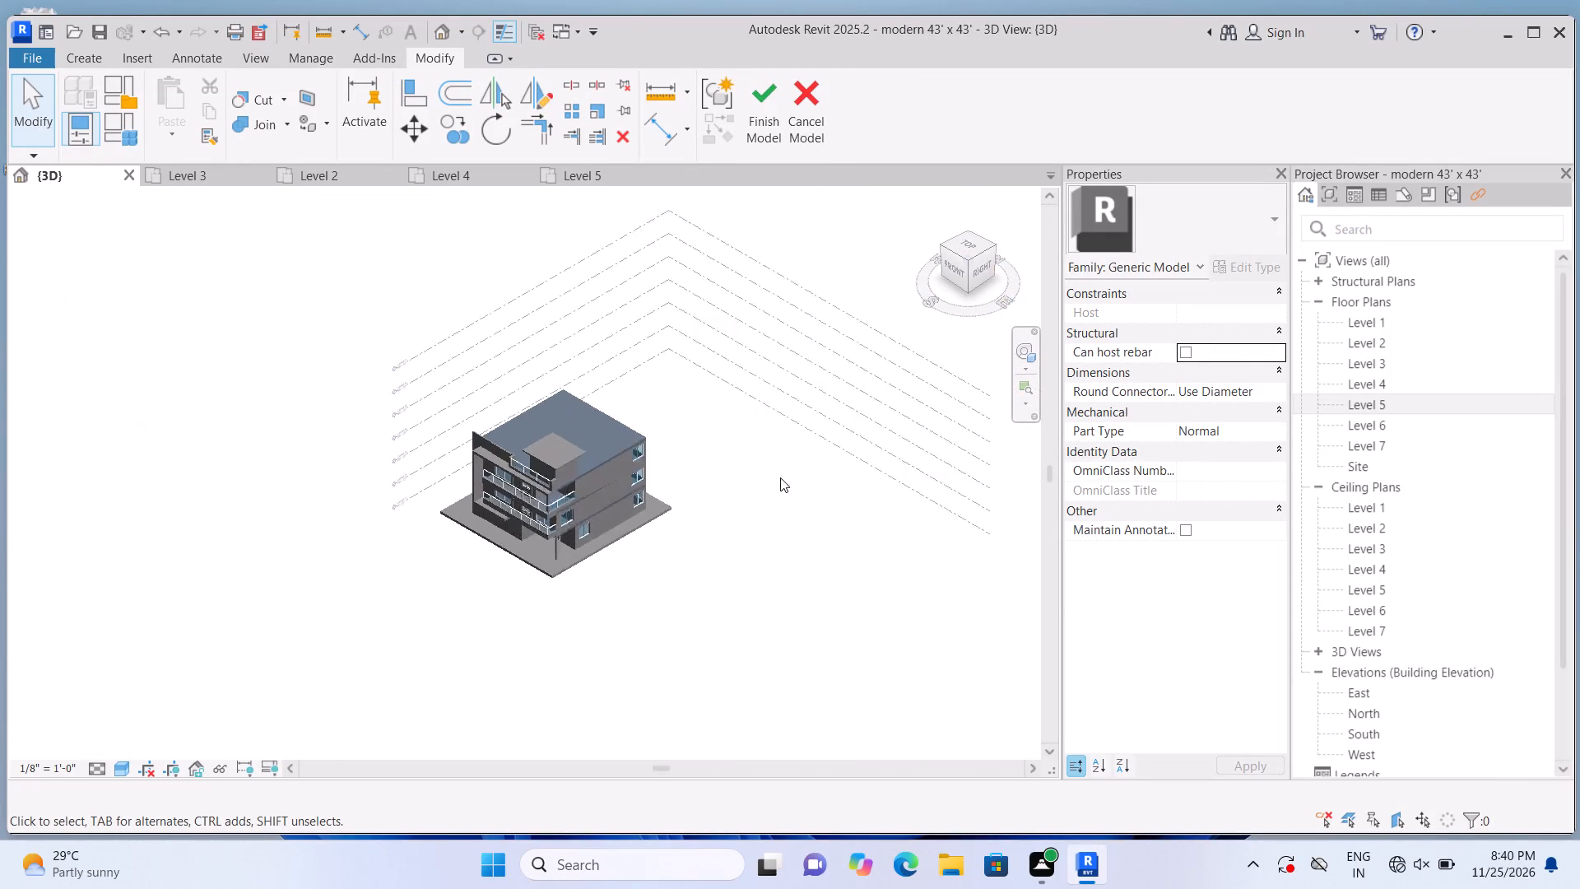
scroll(780, 477, up, 1)
scroll(458, 609, up, 4)
shift+middle_drag(187, 637, 265, 539)
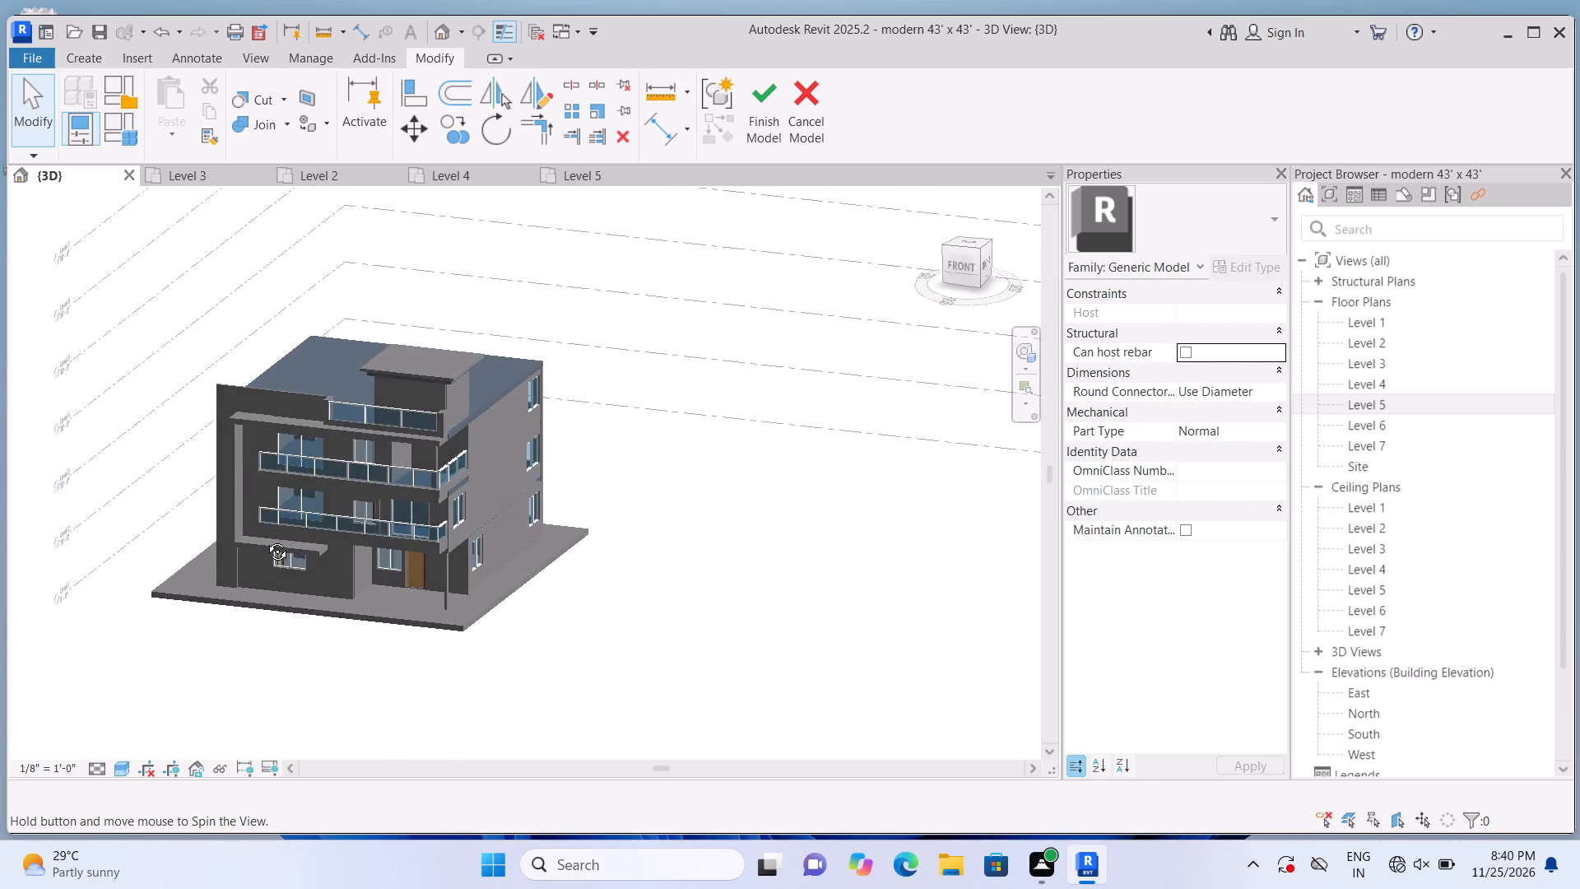
shift+middle_drag(265, 539, 211, 545)
middle_drag(129, 596, 349, 737)
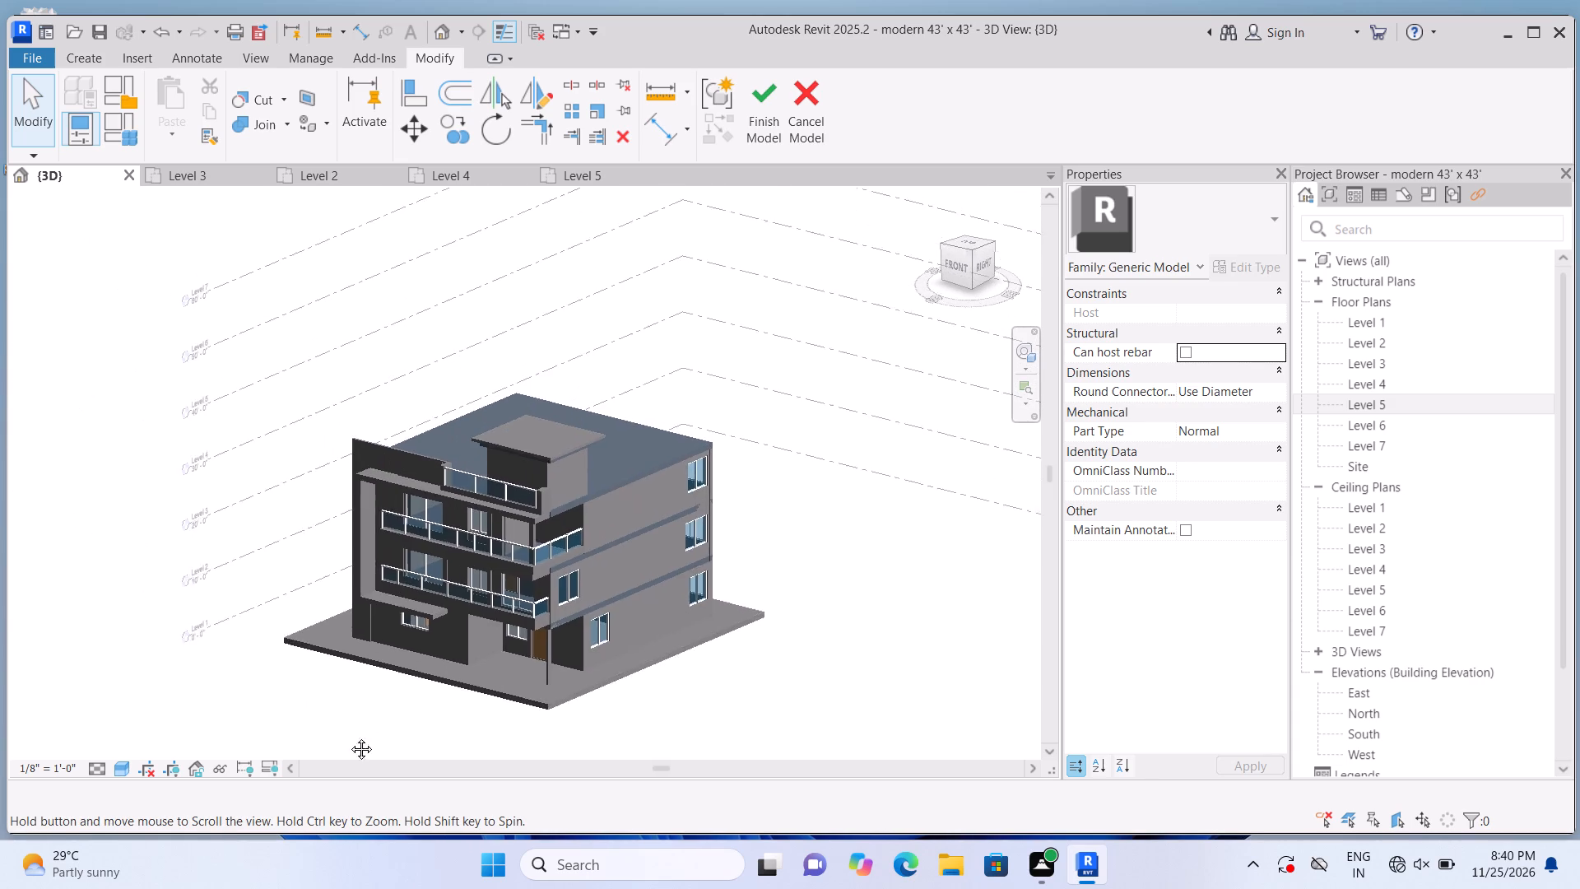
middle_drag(349, 737, 357, 742)
scroll(432, 759, up, 7)
scroll(494, 649, up, 1)
middle_drag(494, 655, 469, 713)
scroll(472, 709, down, 1)
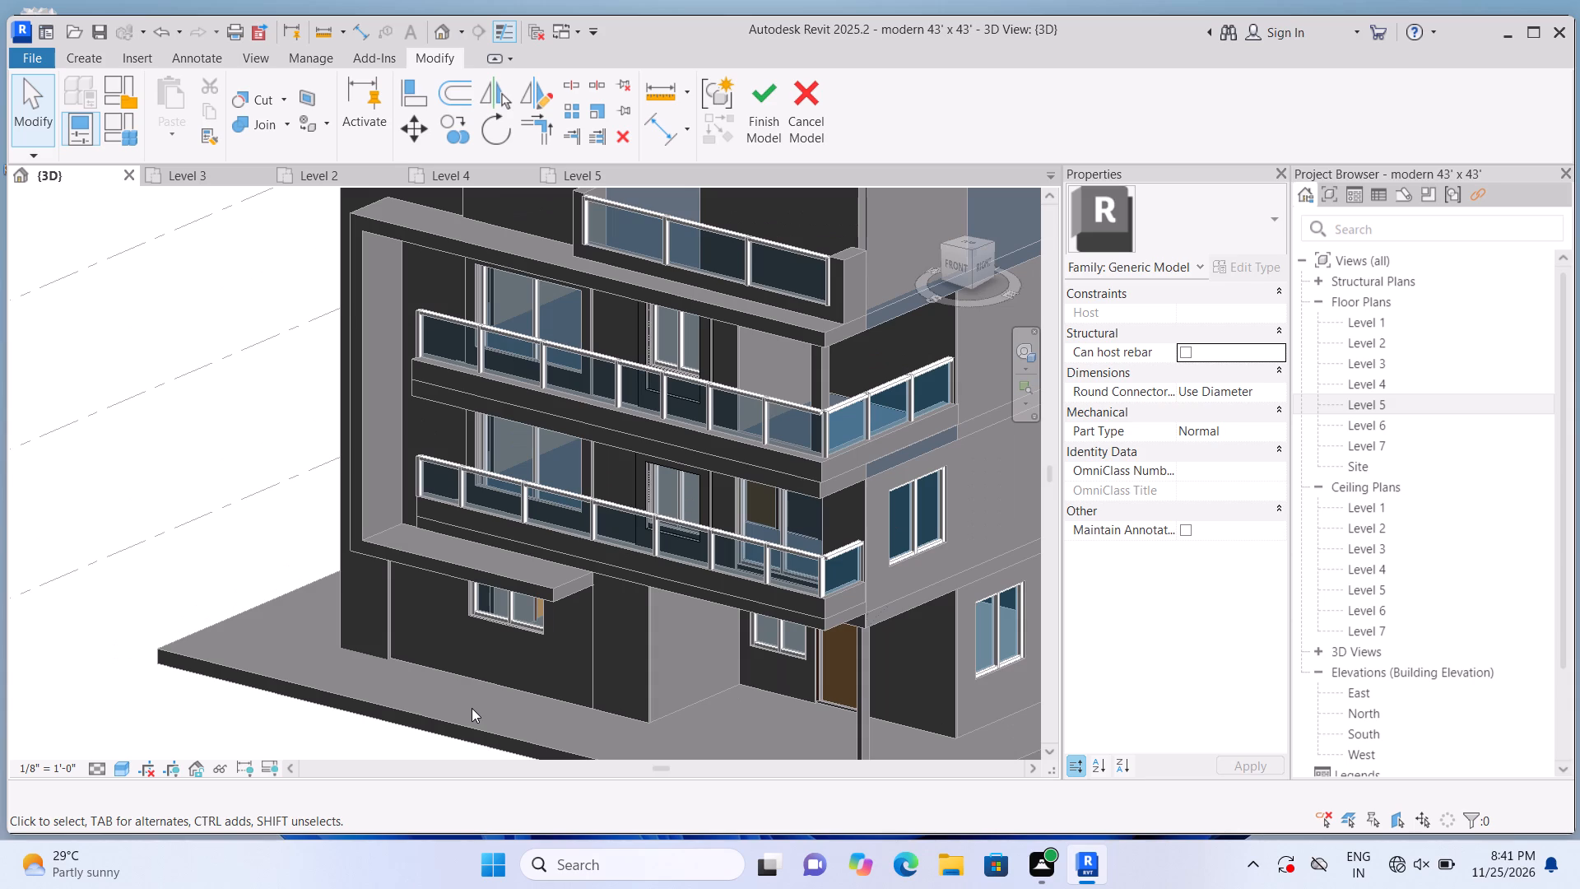
scroll(585, 656, down, 2)
scroll(583, 644, up, 1)
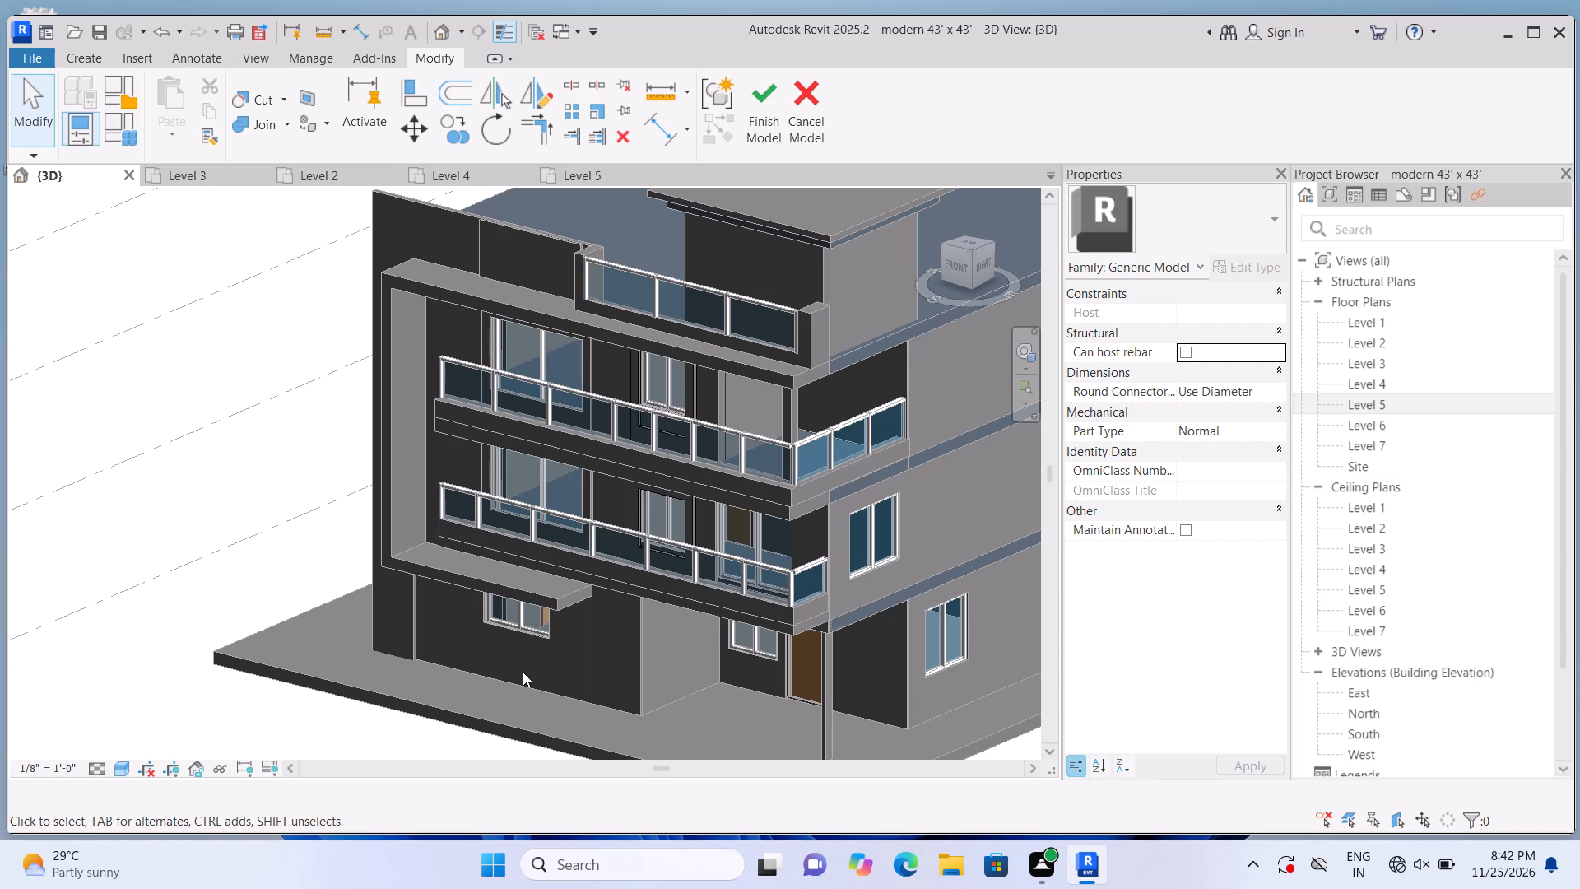
scroll(580, 561, down, 2)
scroll(652, 737, up, 1)
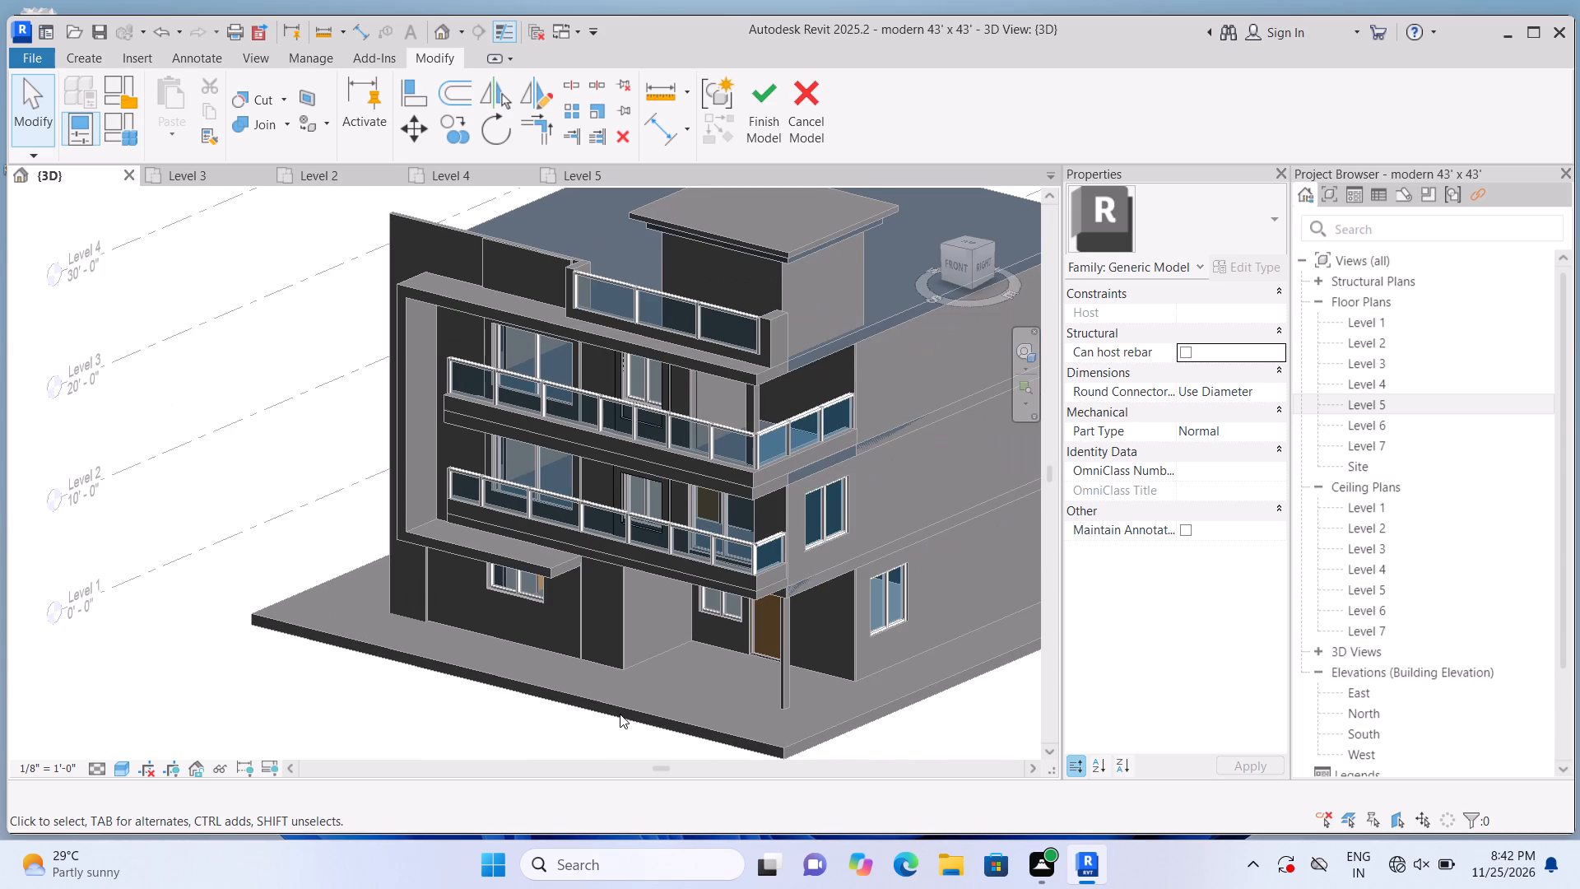
middle_drag(717, 768, 745, 786)
scroll(722, 740, down, 2)
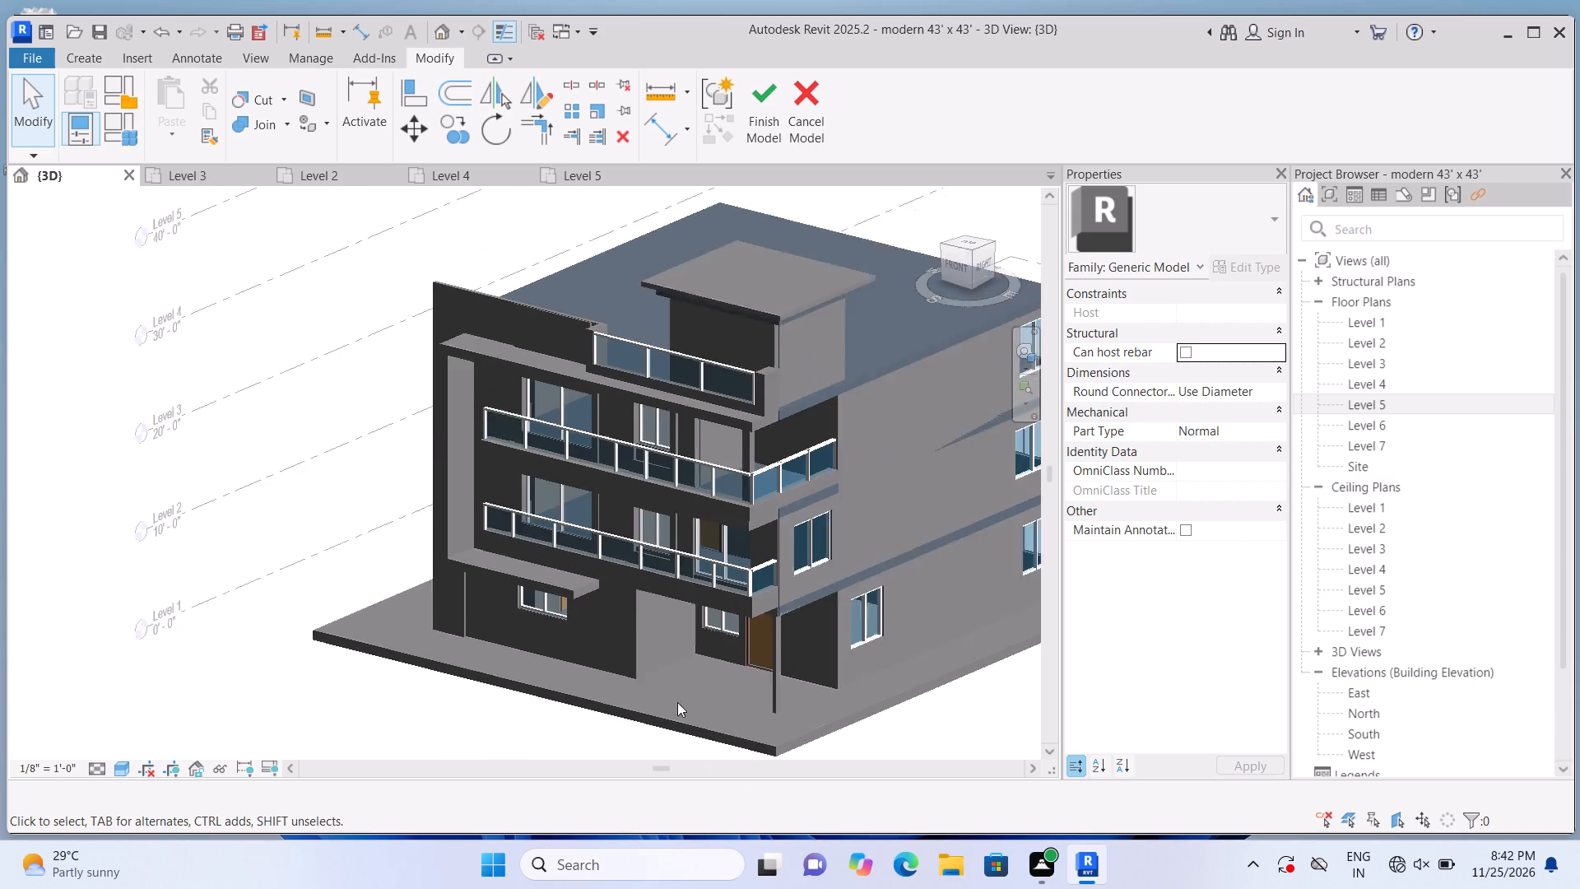
scroll(497, 595, up, 4)
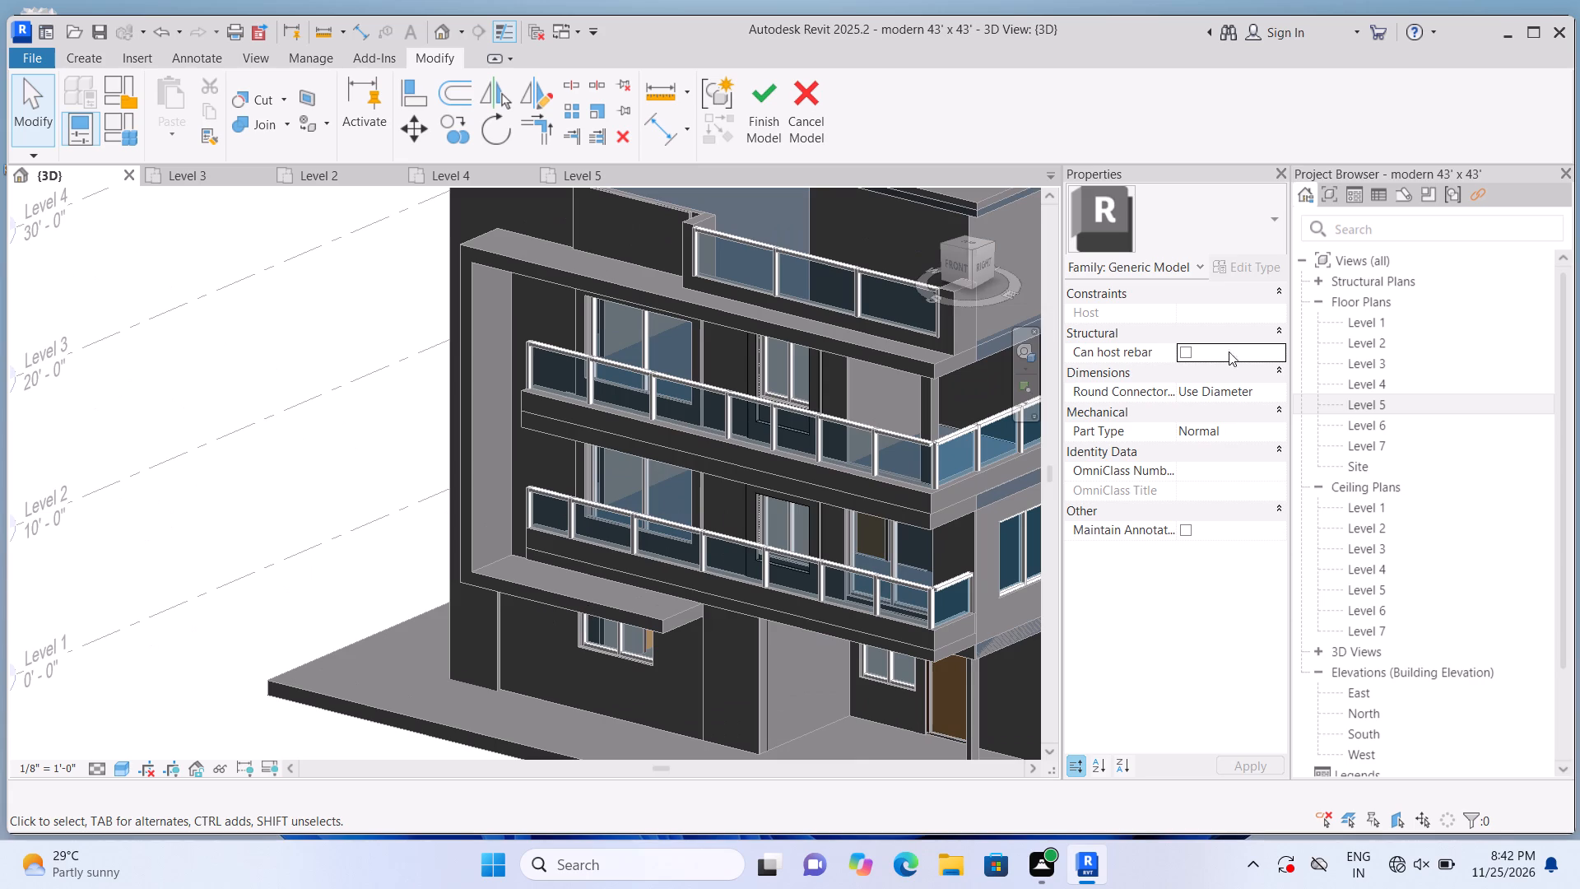
Start a void extrusion from the front view, picking the front face of the facade's left strip as its work plane.
click(959, 264)
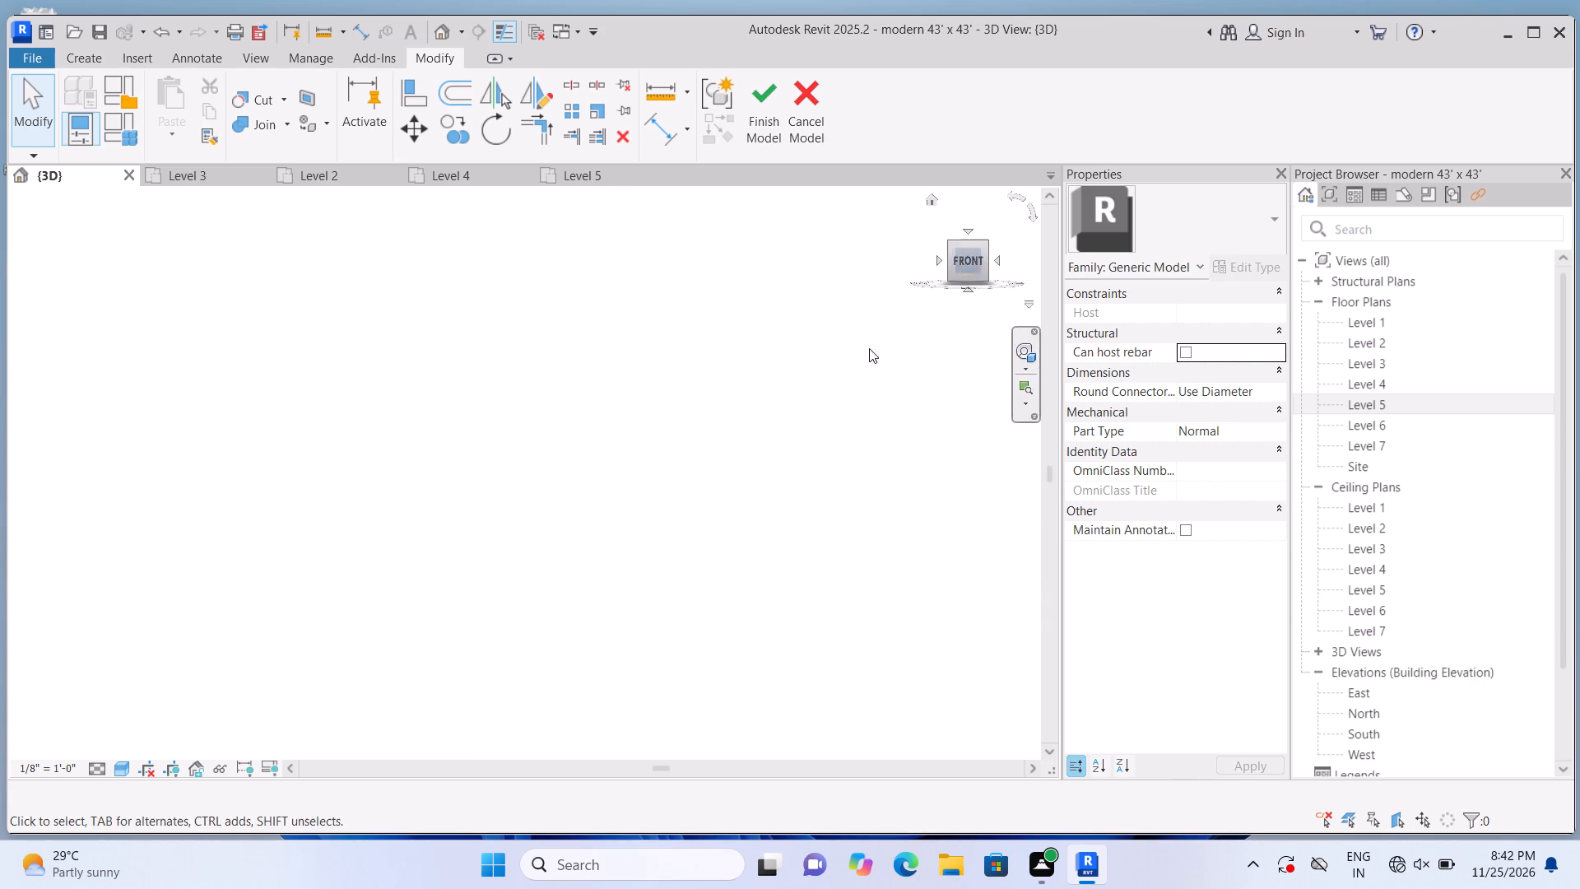
scroll(649, 431, up, 13)
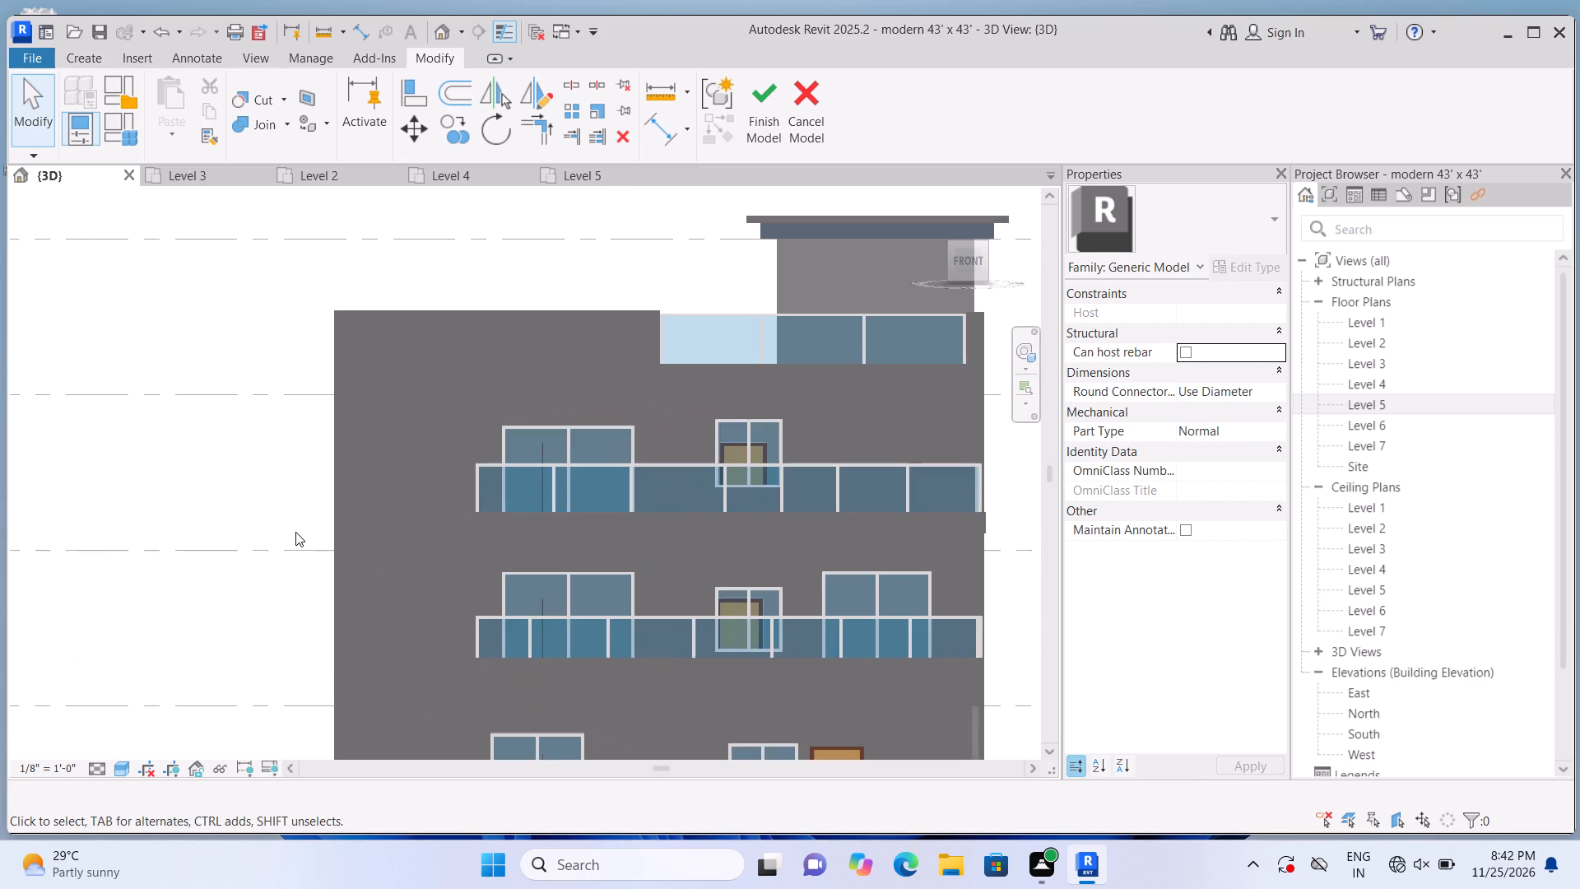
scroll(597, 452, down, 3)
scroll(432, 546, up, 2)
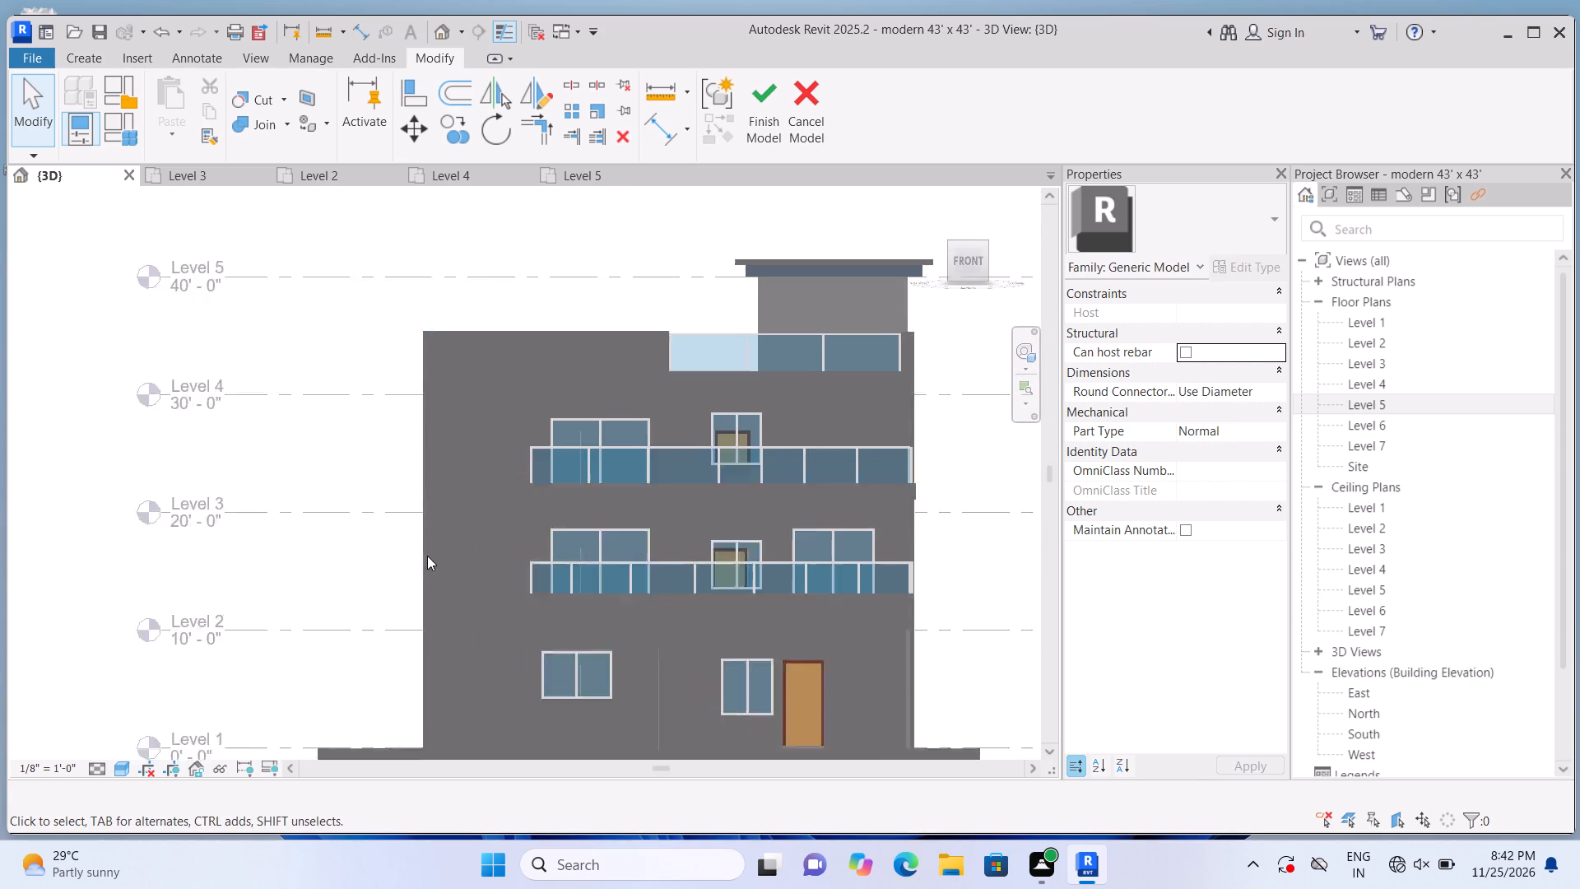
scroll(410, 590, down, 3)
scroll(342, 633, up, 2)
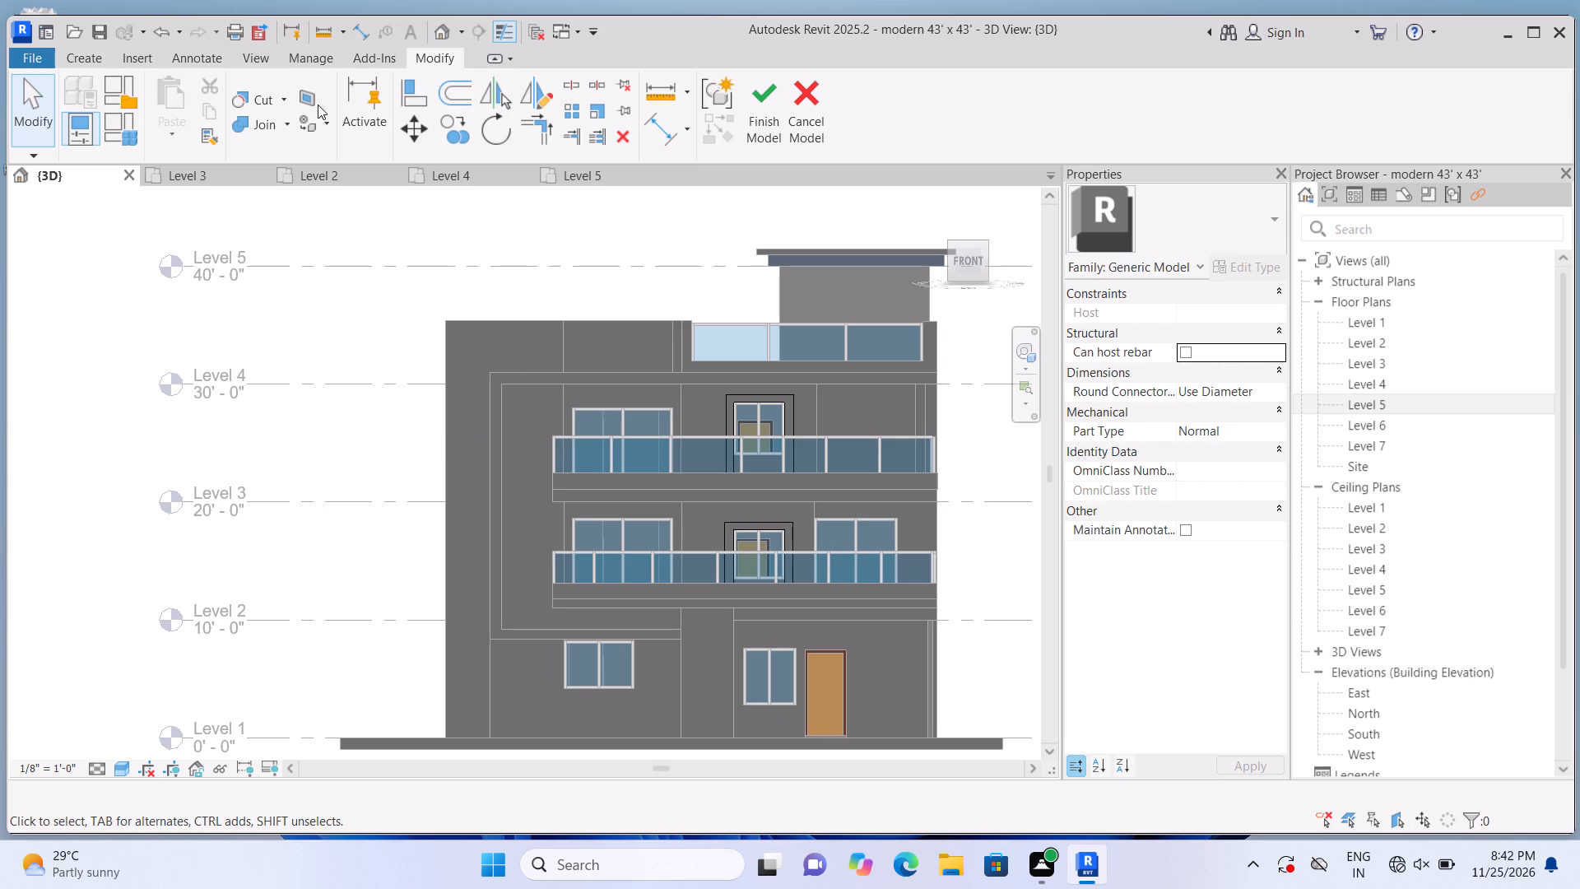
click(95, 55)
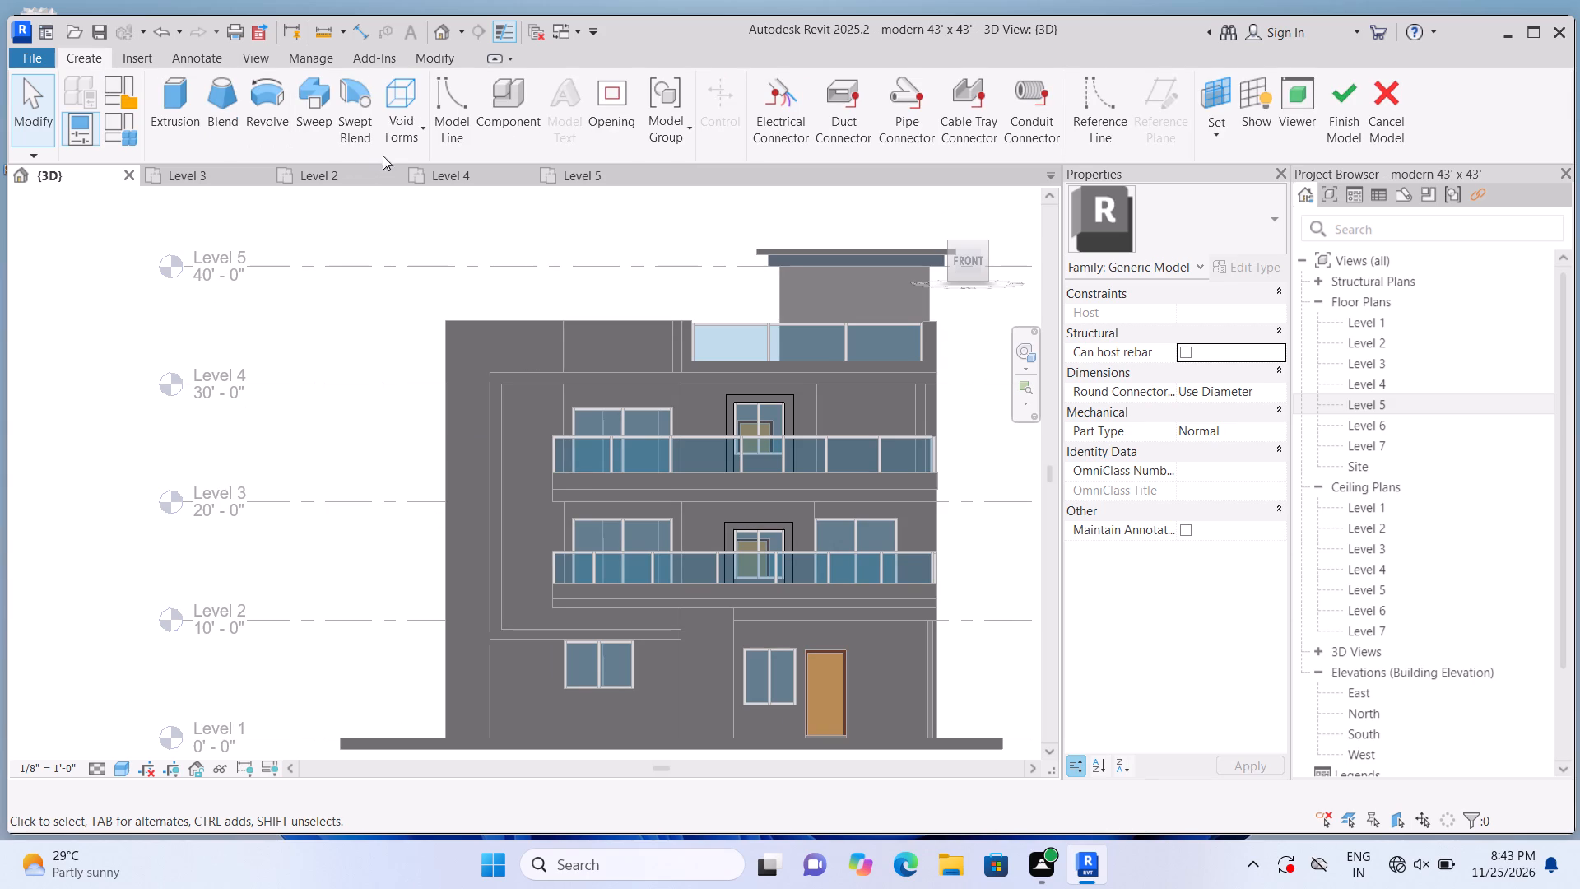
click(416, 123)
click(426, 161)
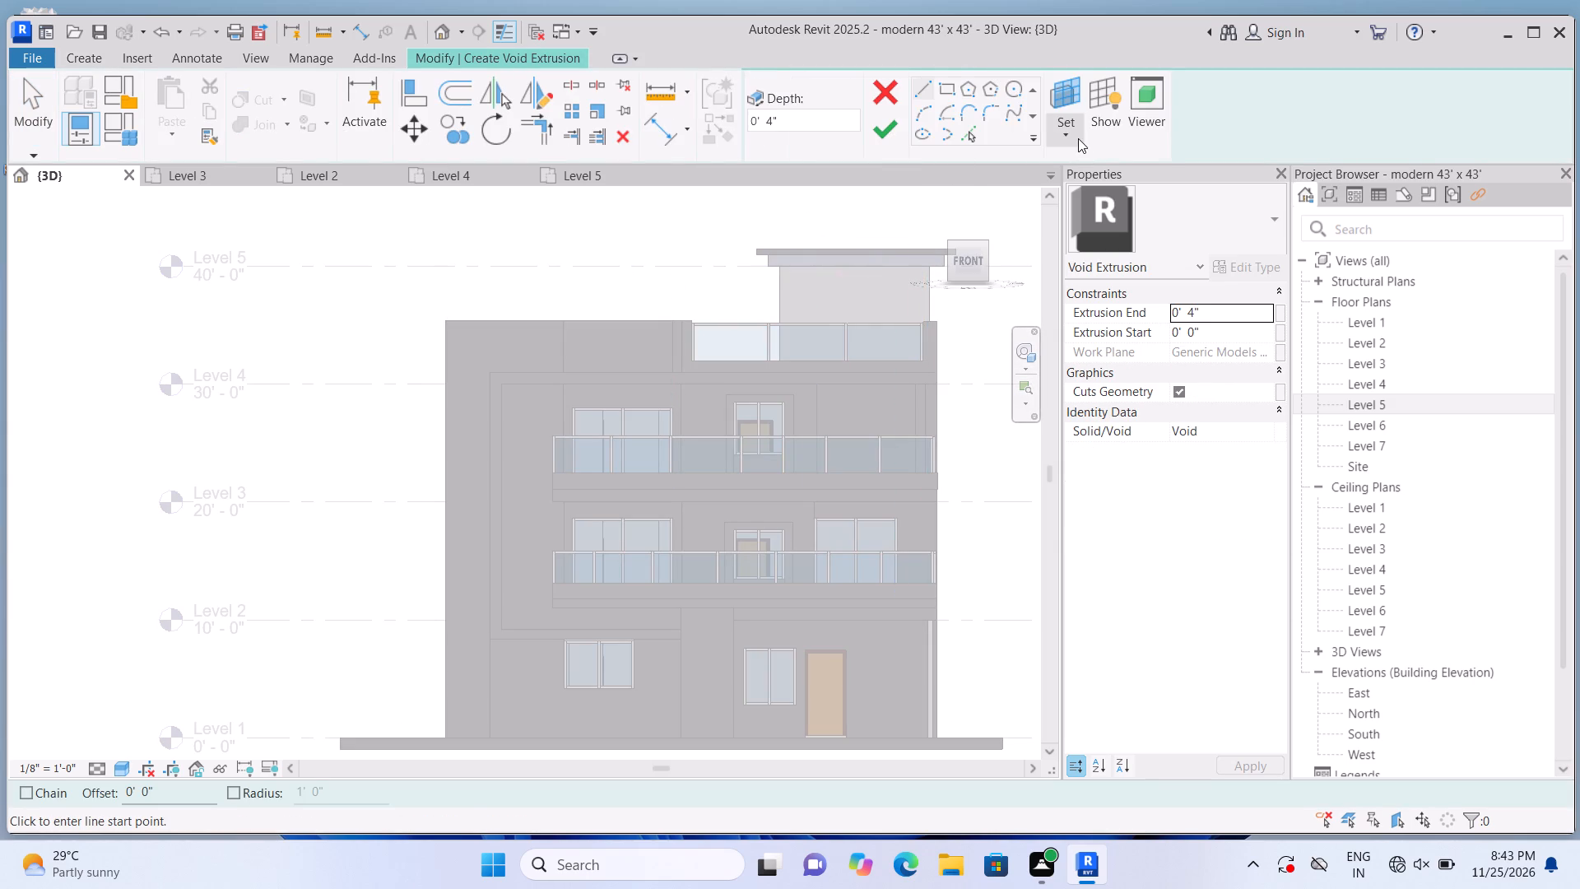
click(1077, 137)
click(1095, 213)
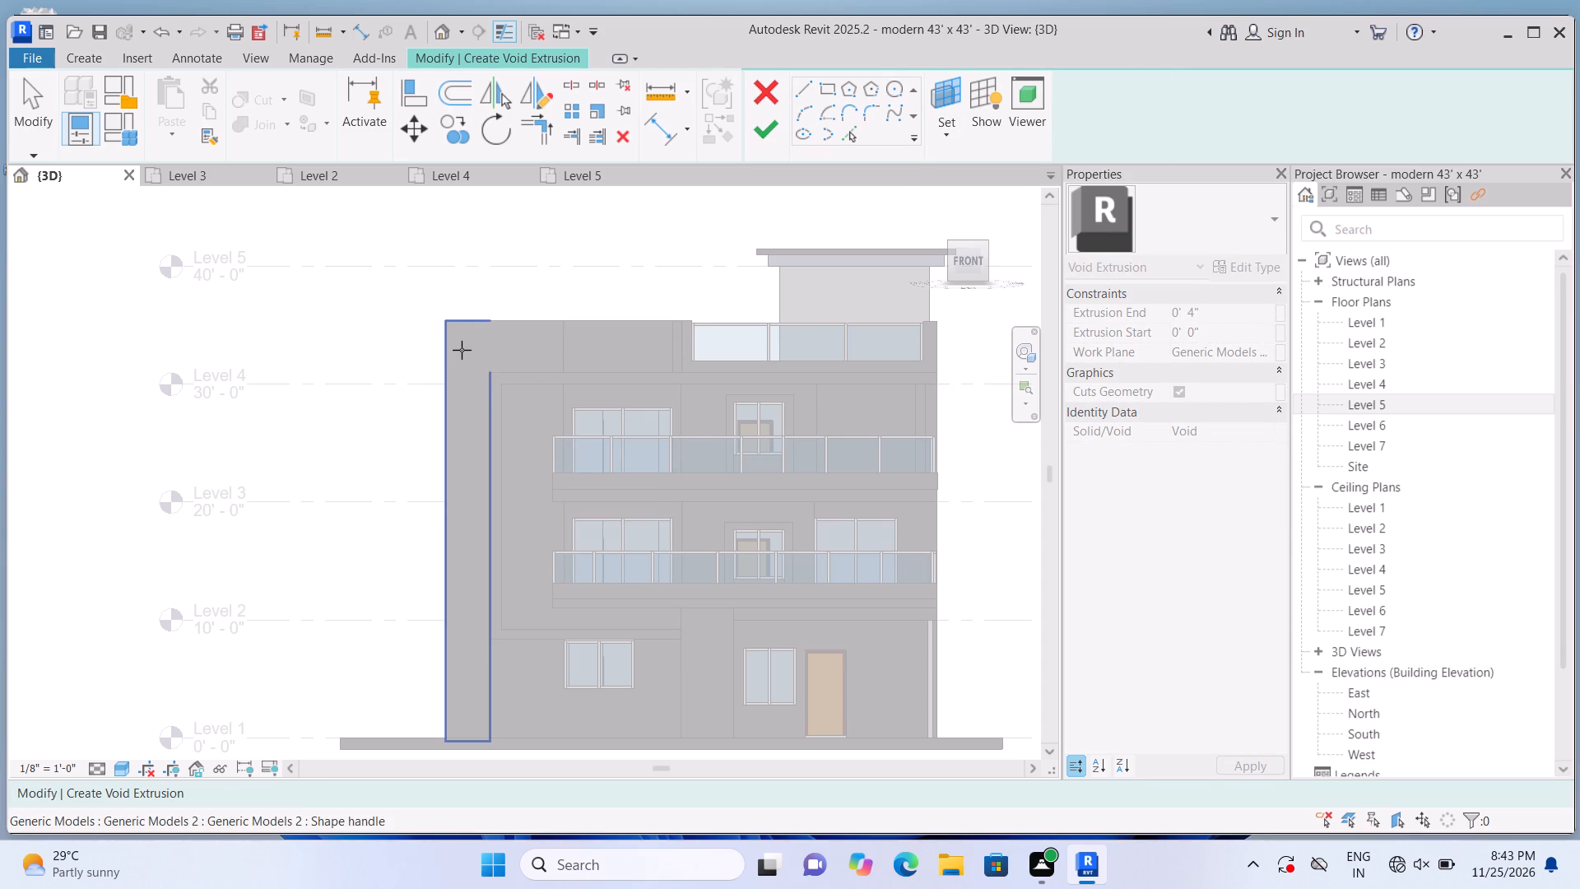
scroll(487, 346, down, 1)
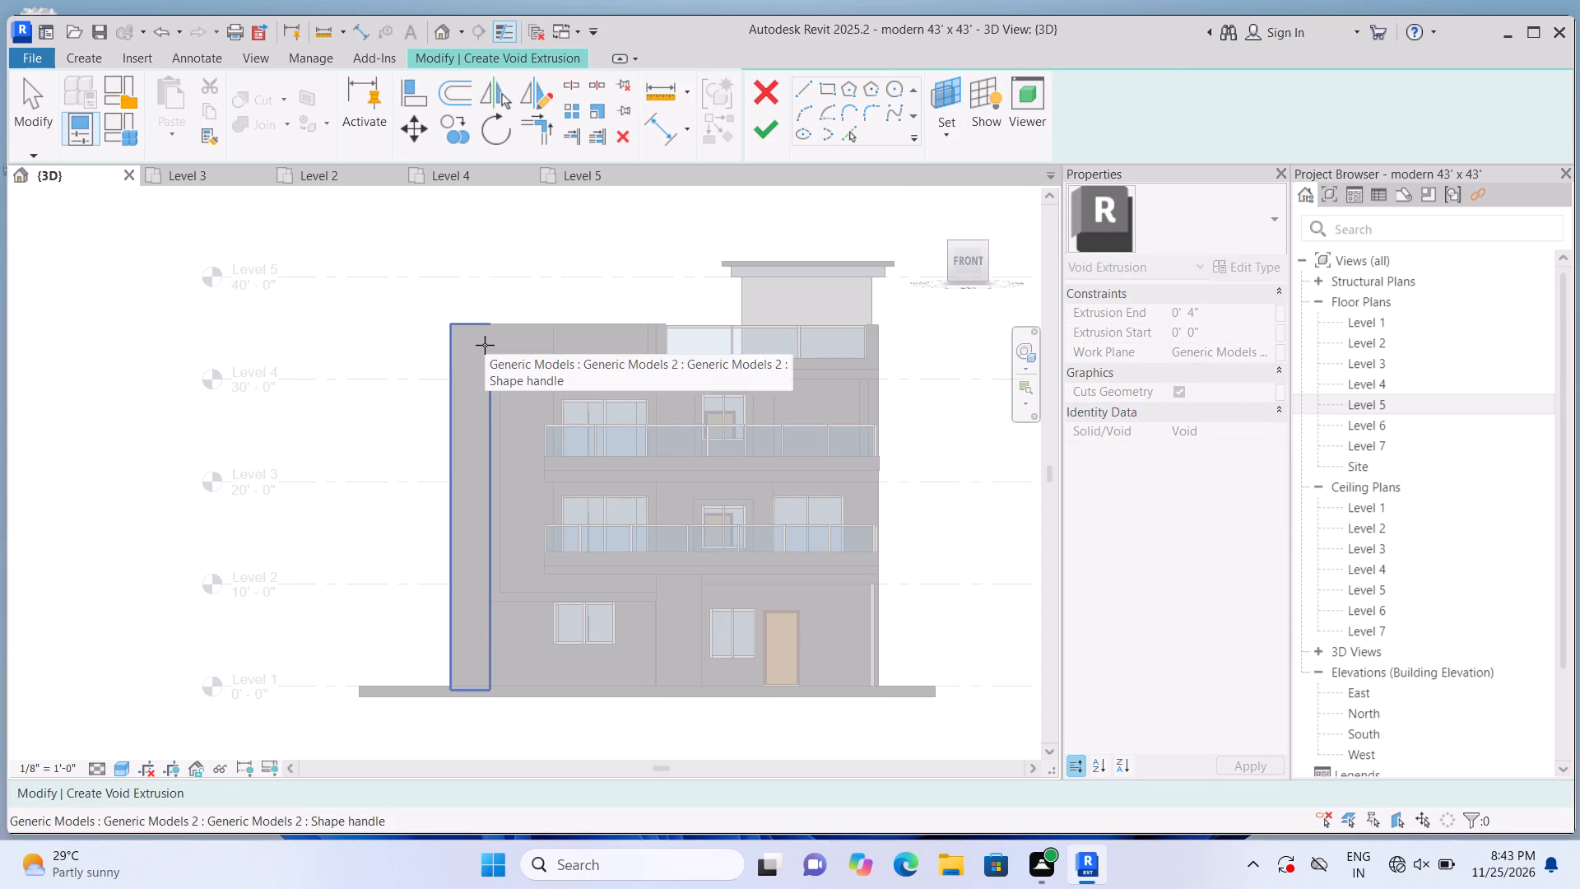
click(485, 345)
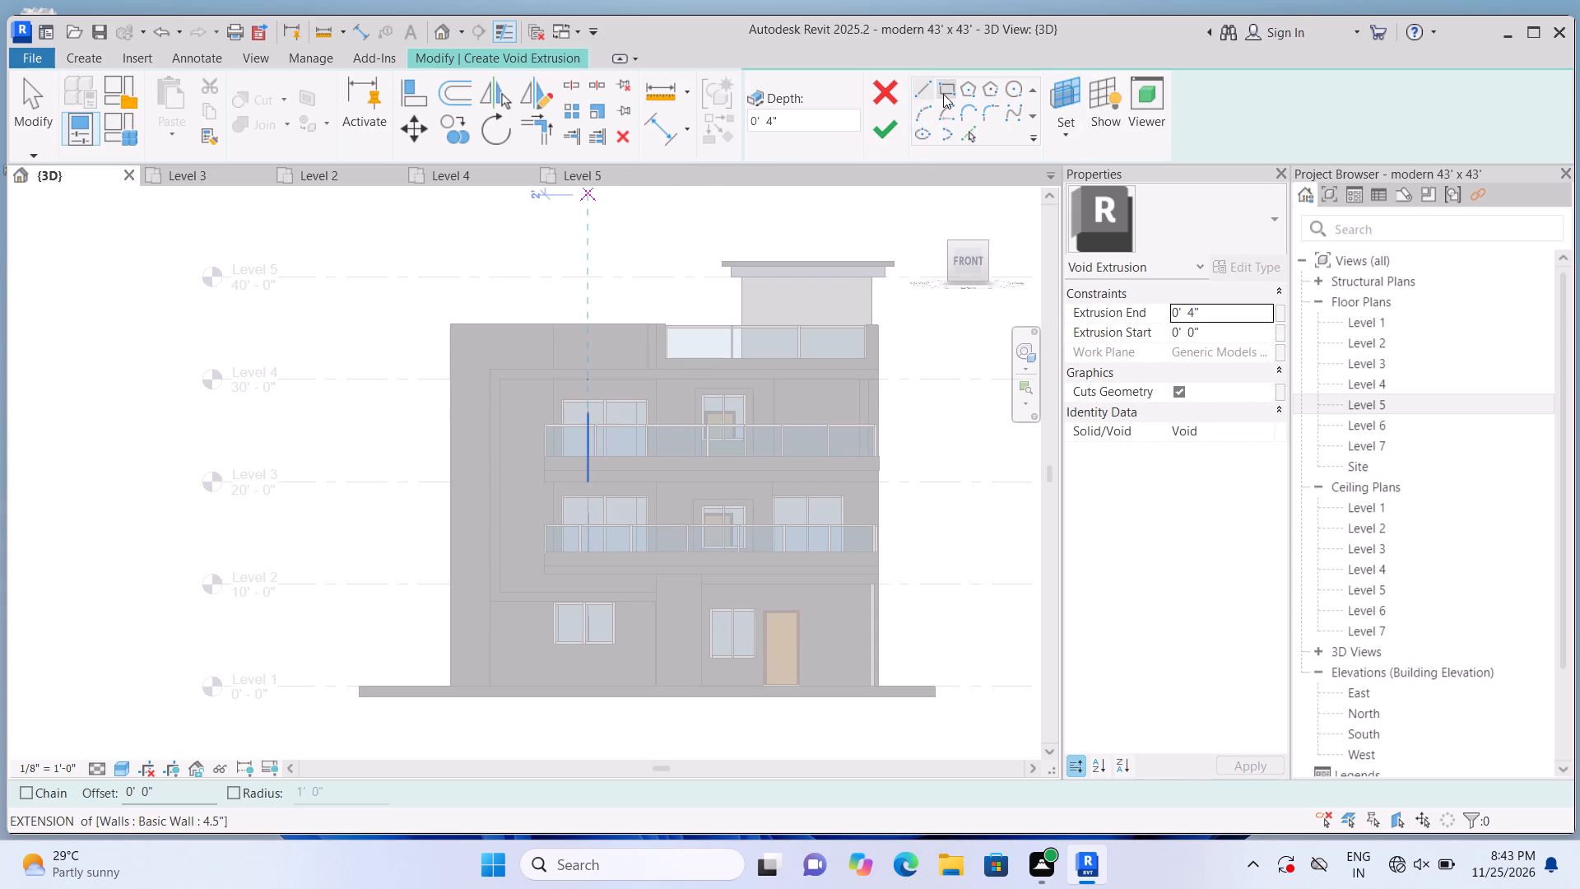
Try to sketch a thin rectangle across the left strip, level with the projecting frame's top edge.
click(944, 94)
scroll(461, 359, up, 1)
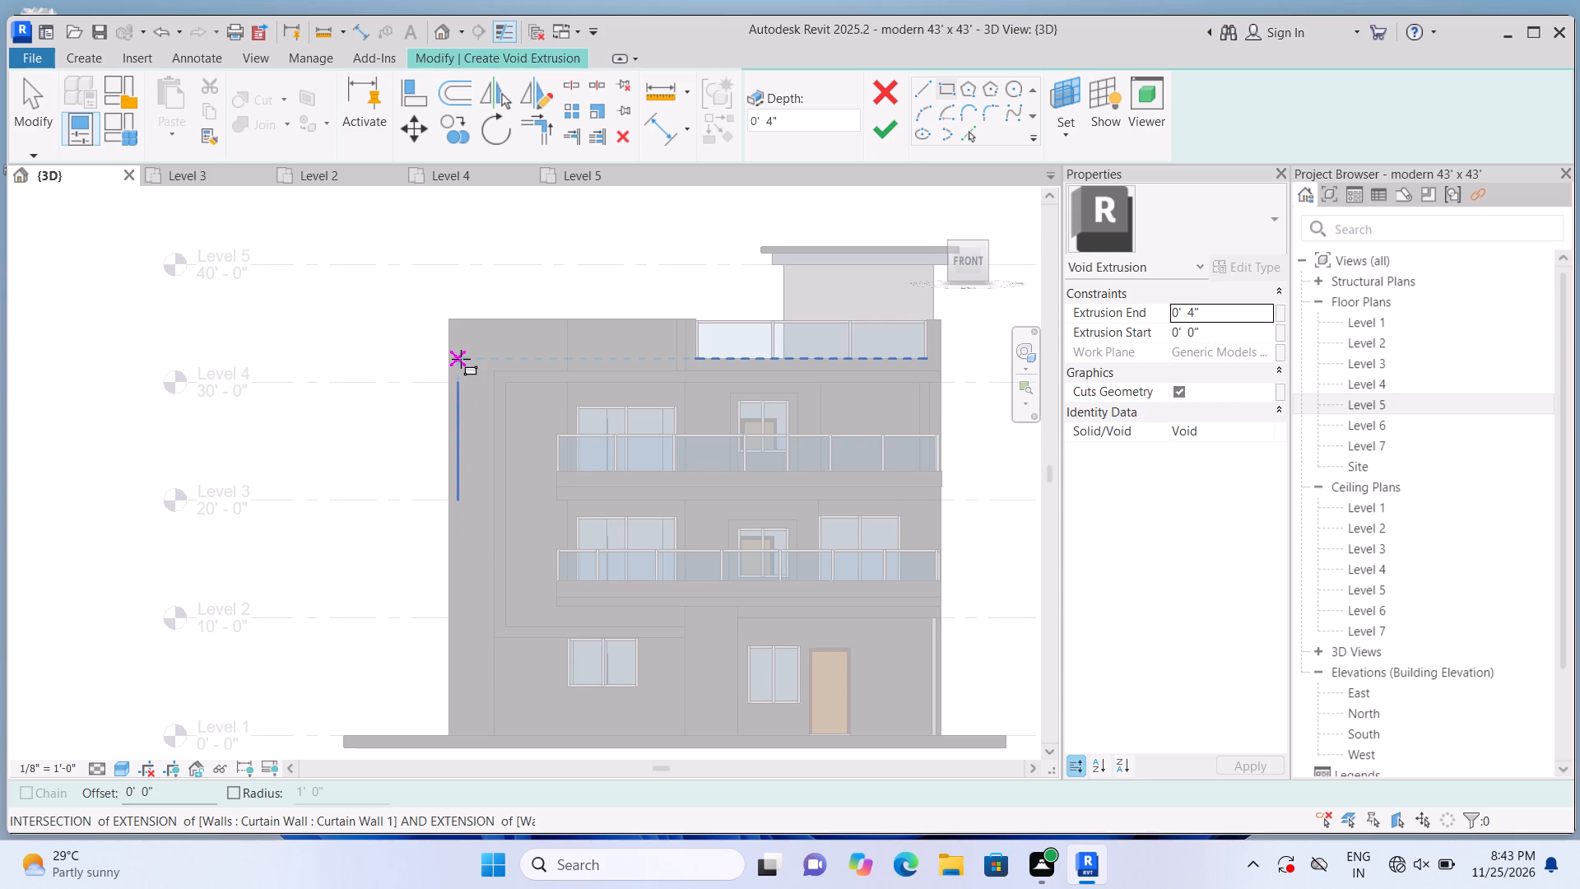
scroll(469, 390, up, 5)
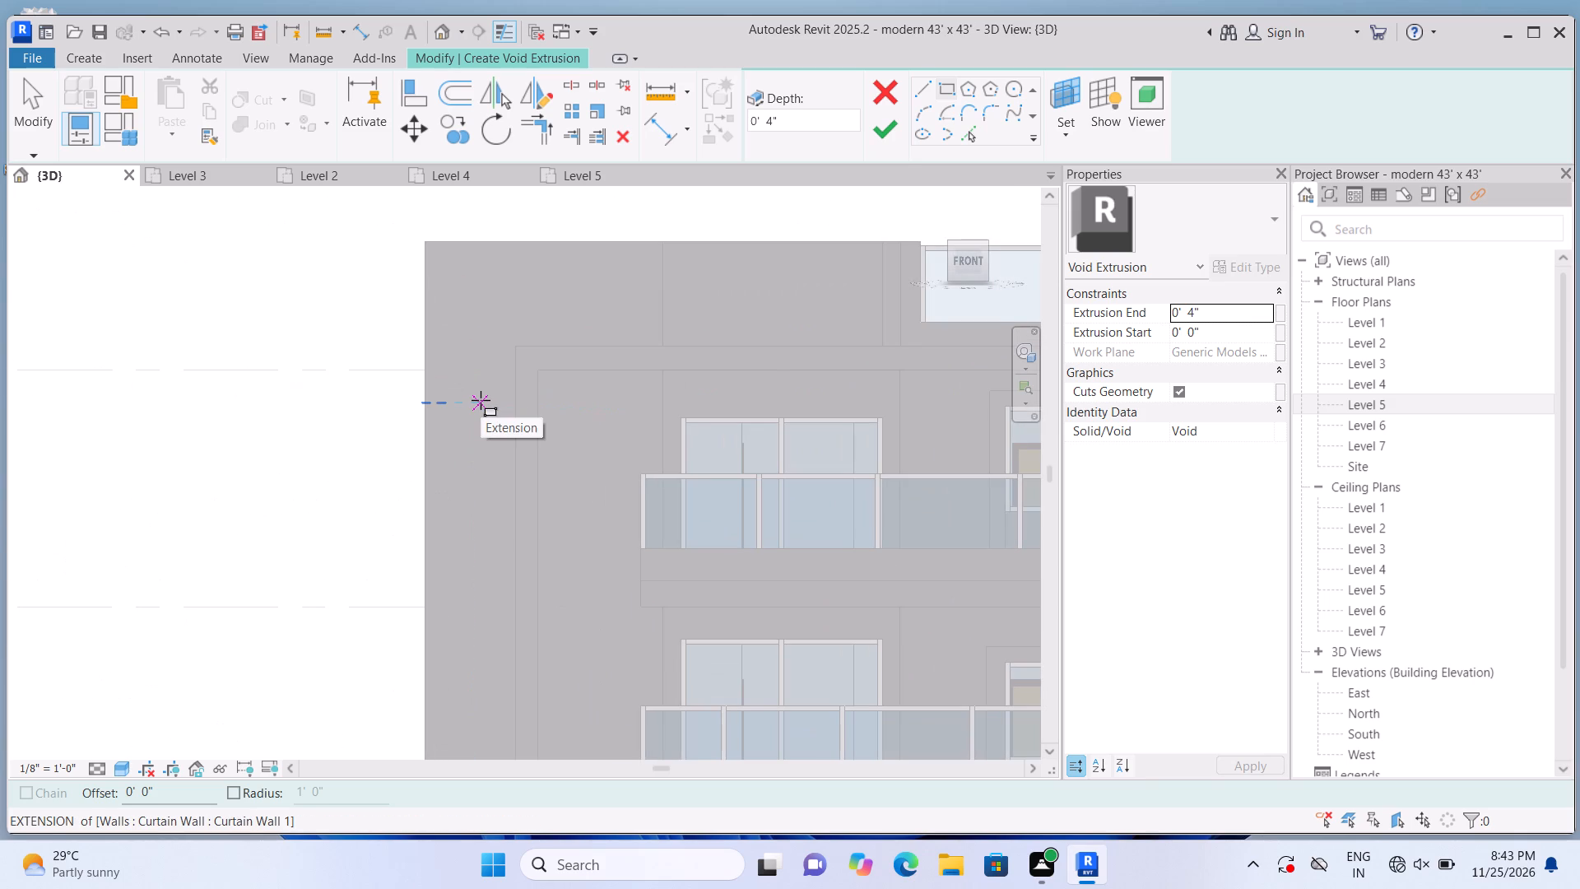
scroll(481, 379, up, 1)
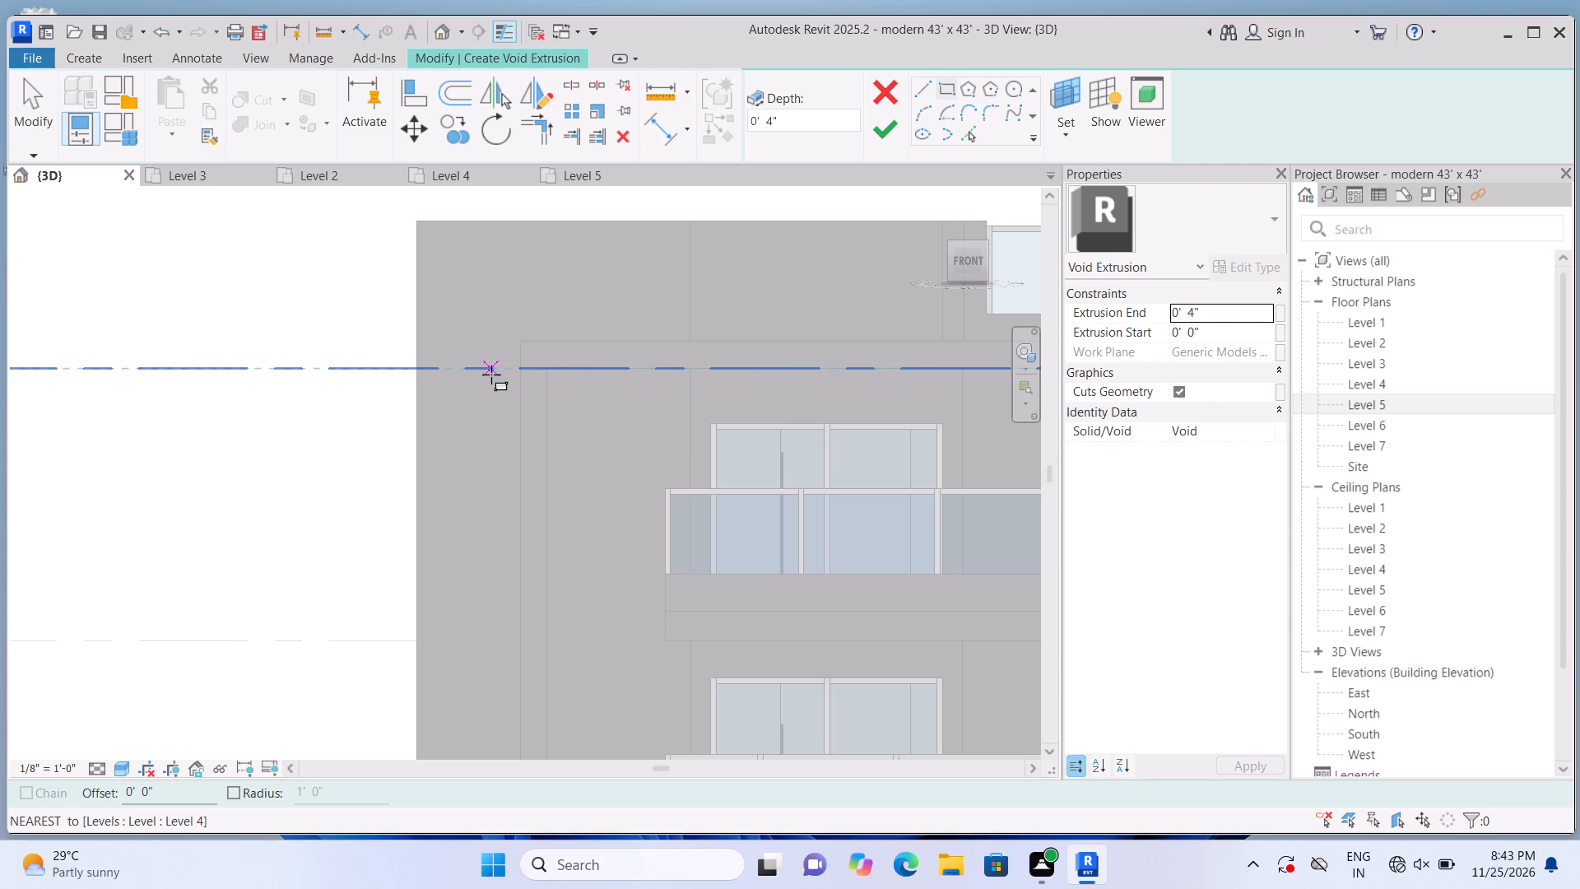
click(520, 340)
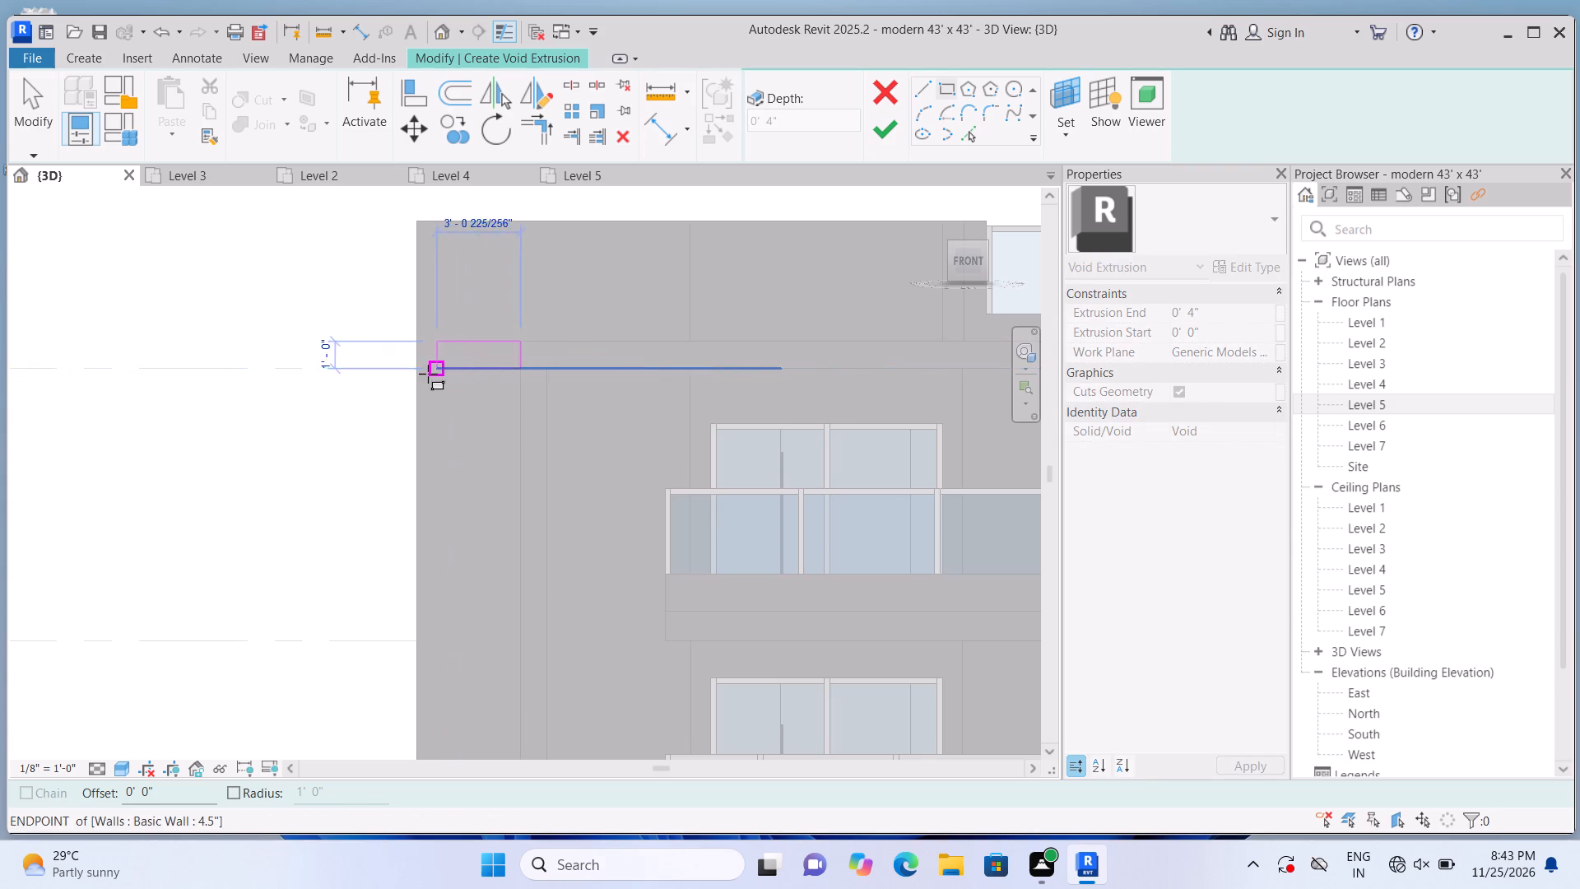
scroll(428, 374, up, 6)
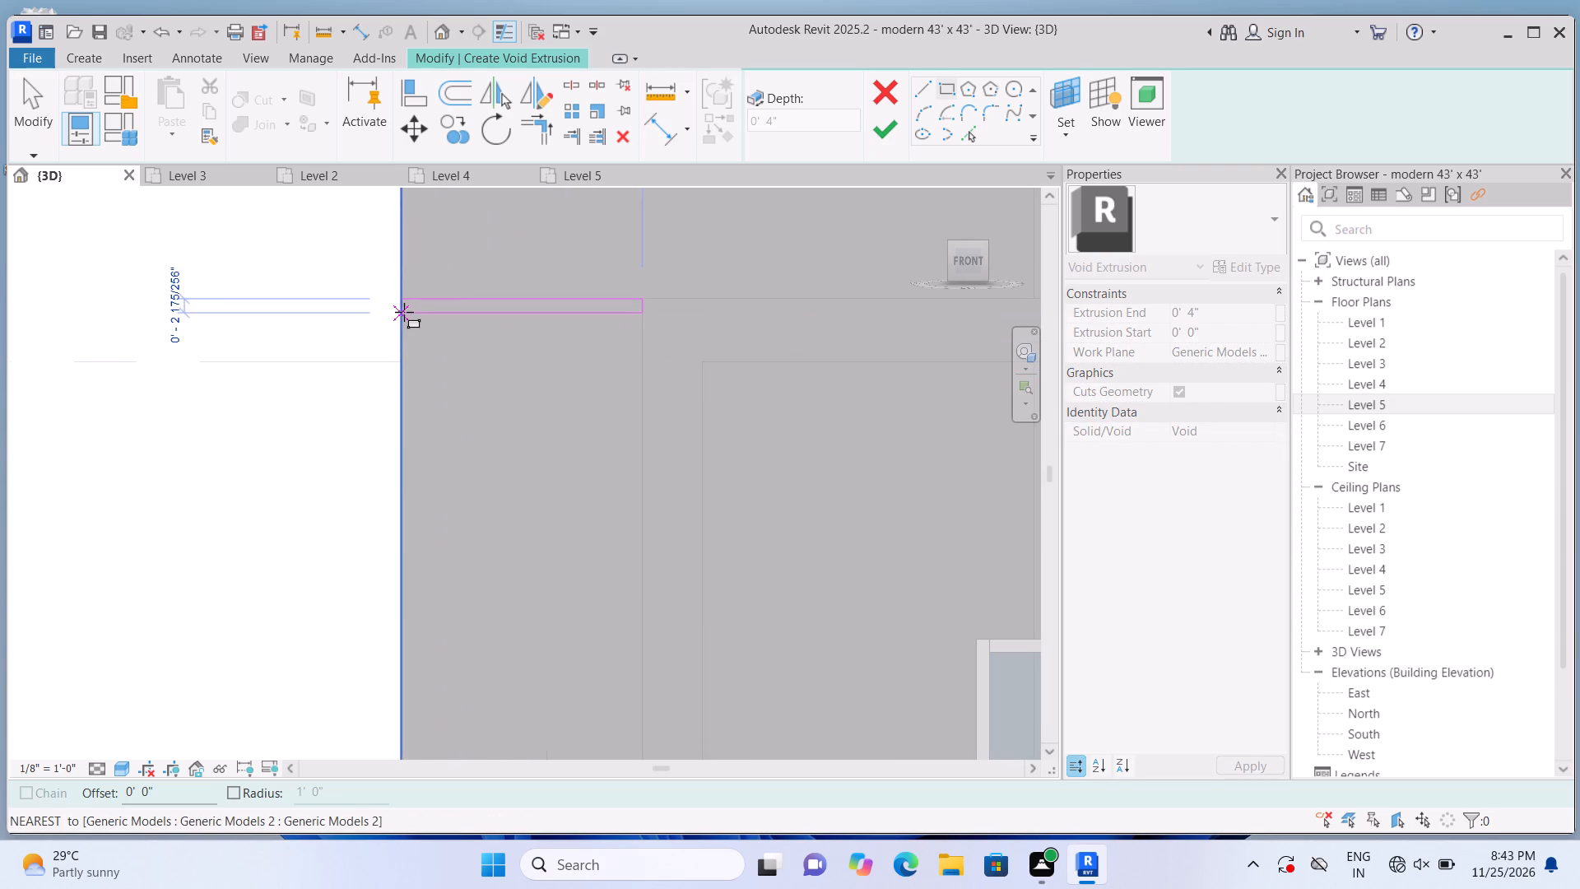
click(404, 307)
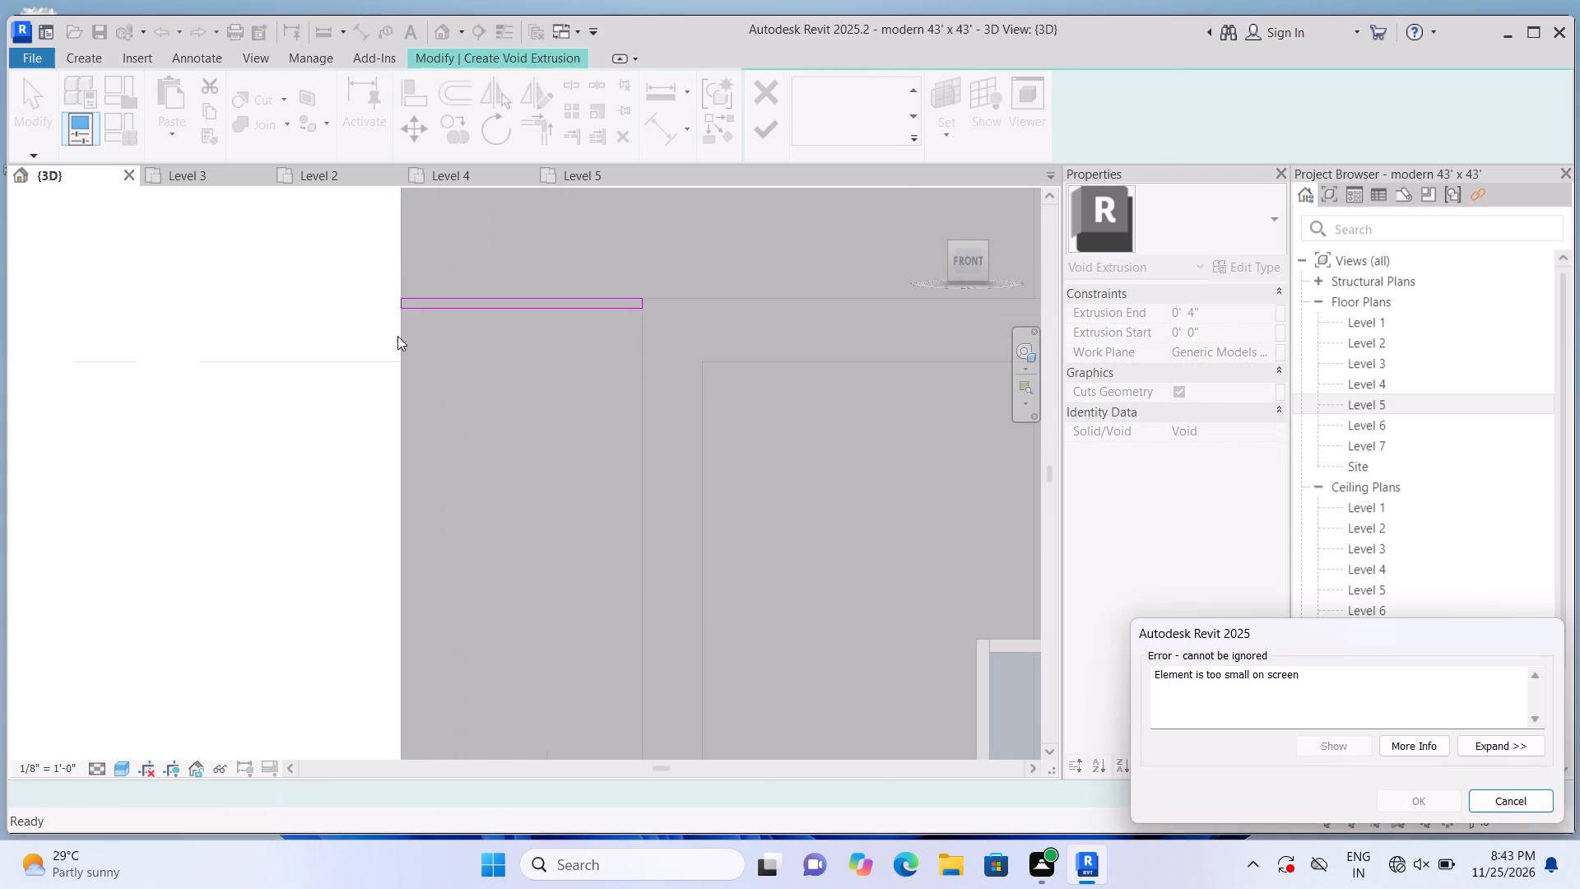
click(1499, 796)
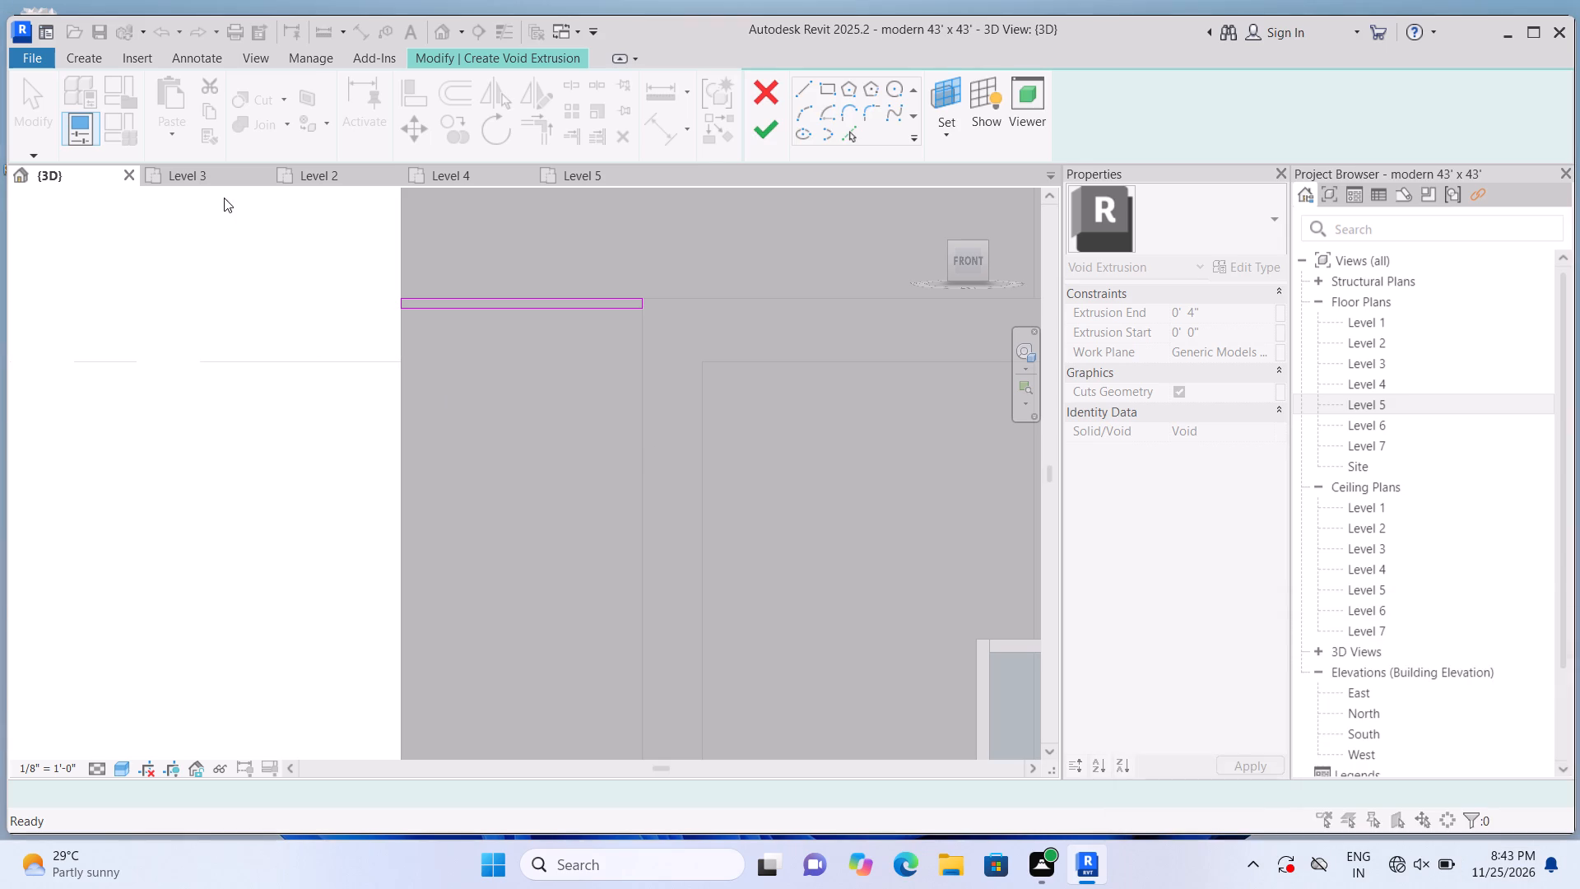
Sketch three full-width rectangles down the left strip from the frame's top edge, about 3'-9 7/8" wide, 1 1/2" to 1 3/4" tall, and 1' apart.
click(817, 93)
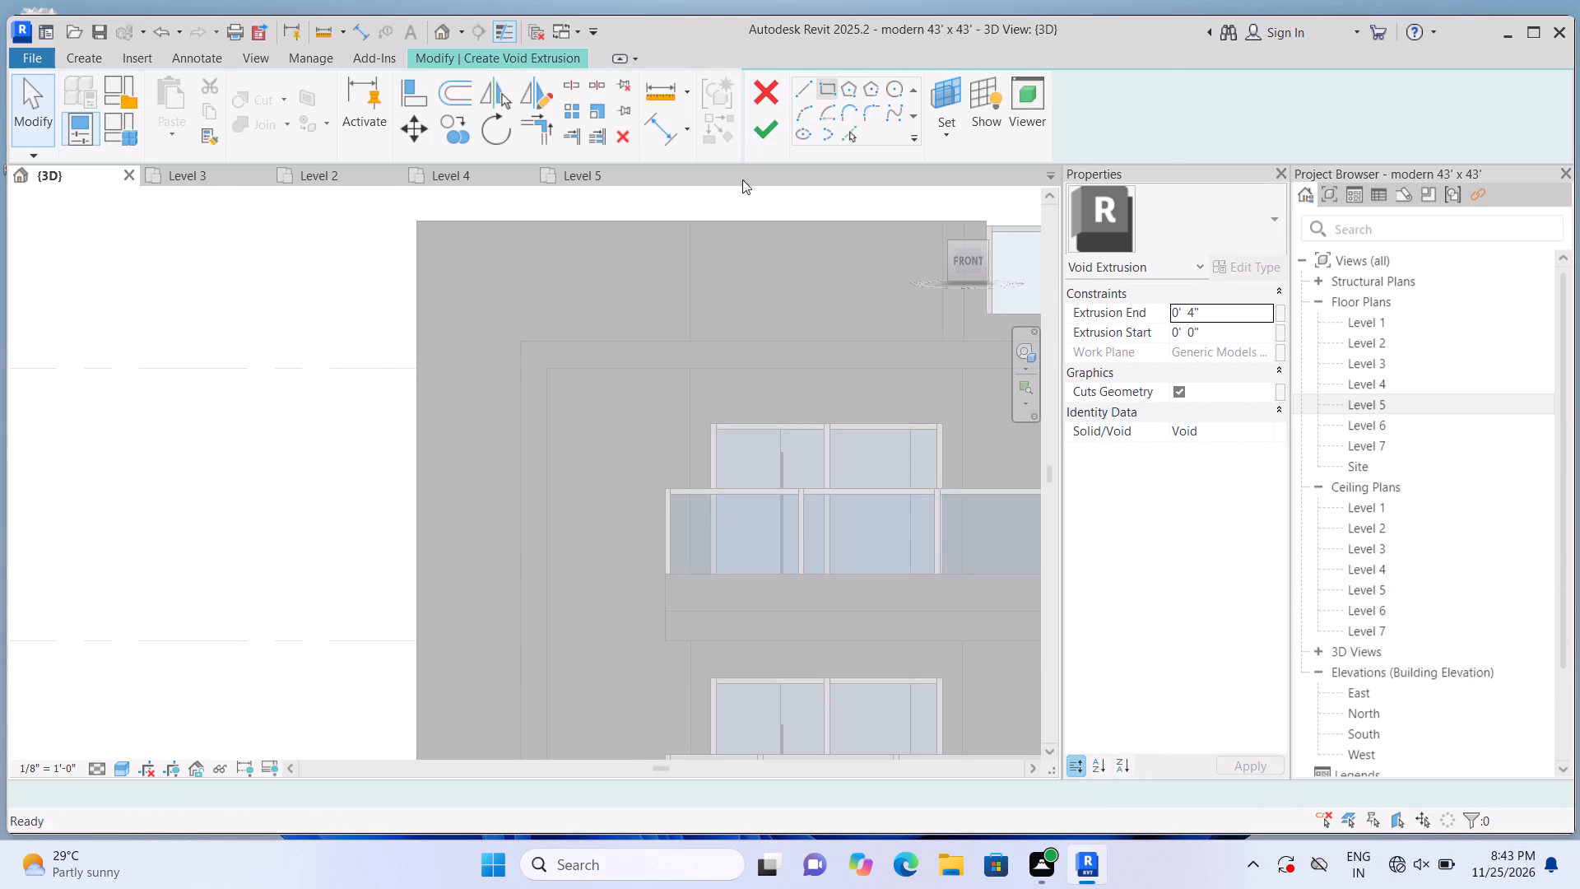
click(515, 341)
scroll(438, 354, up, 4)
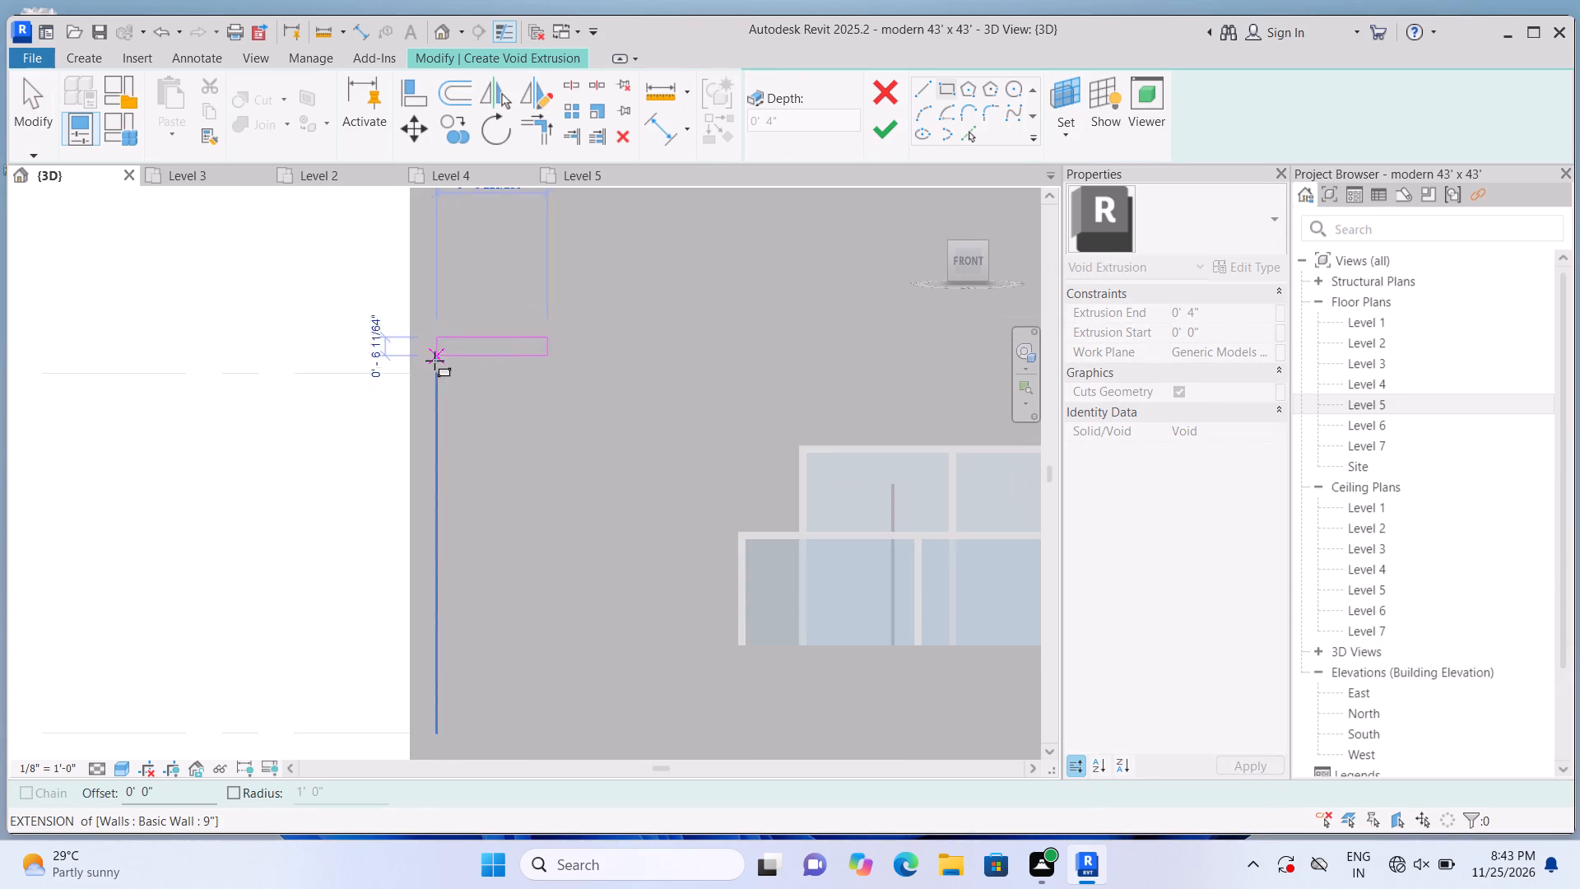
scroll(434, 361, up, 3)
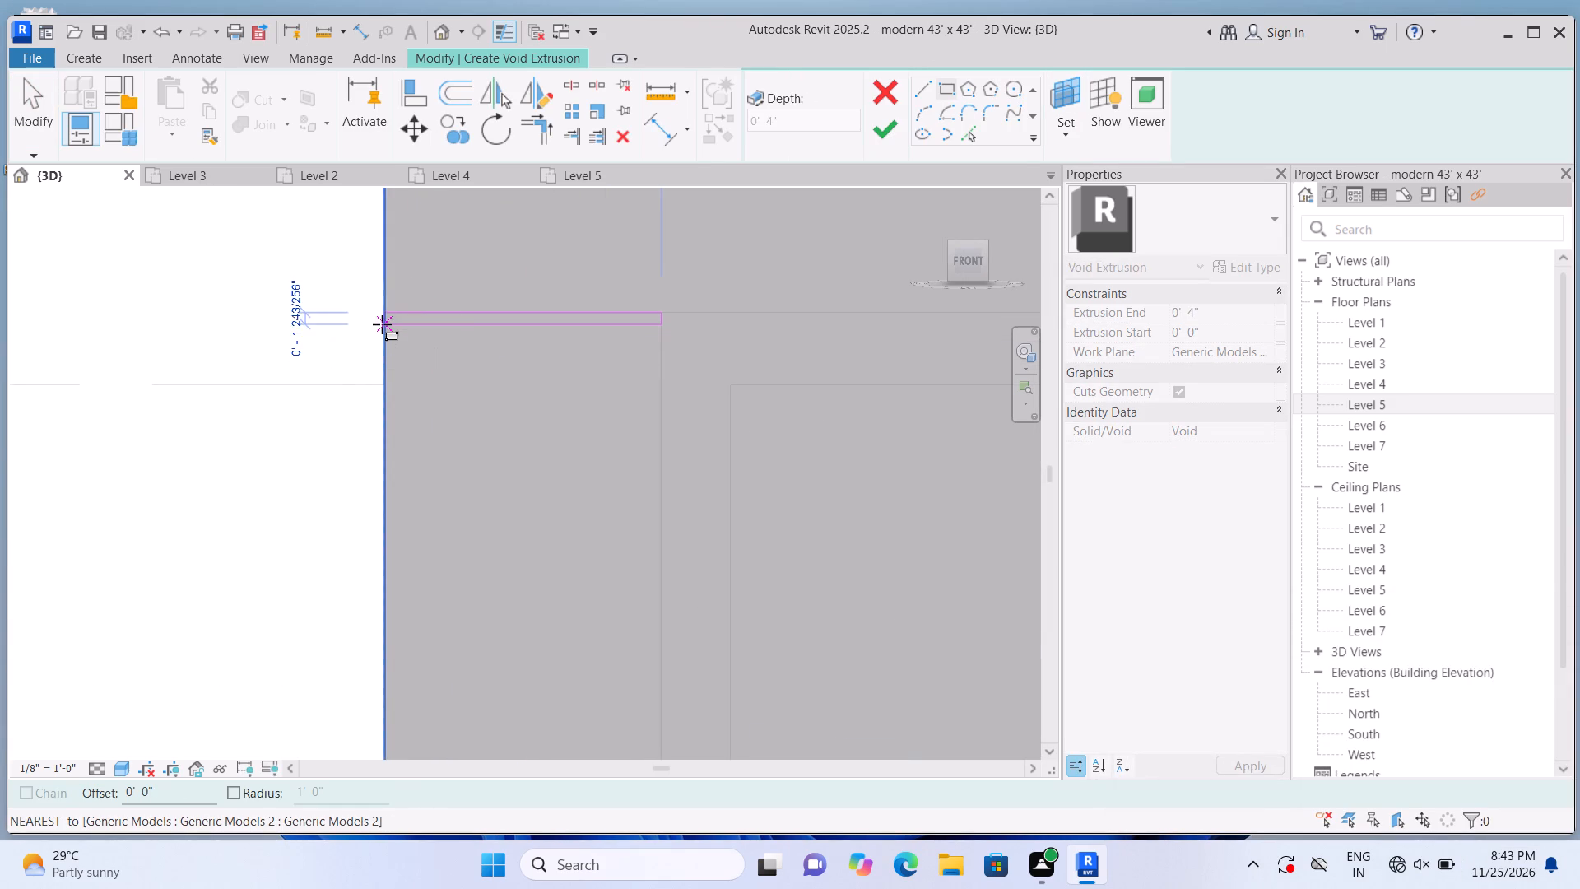
click(382, 323)
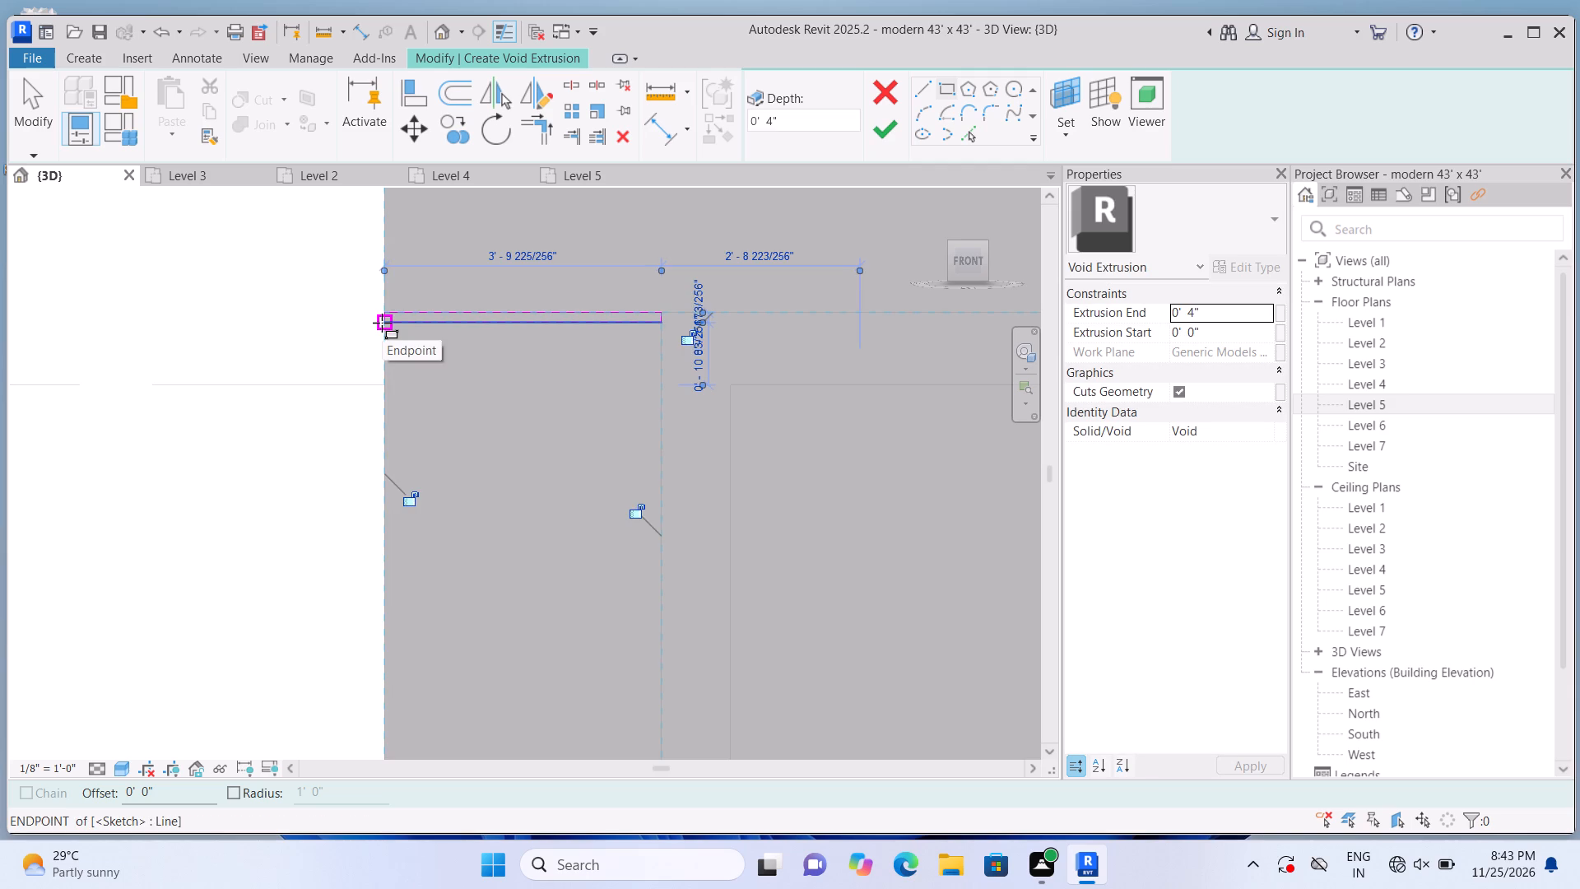
key(Escape)
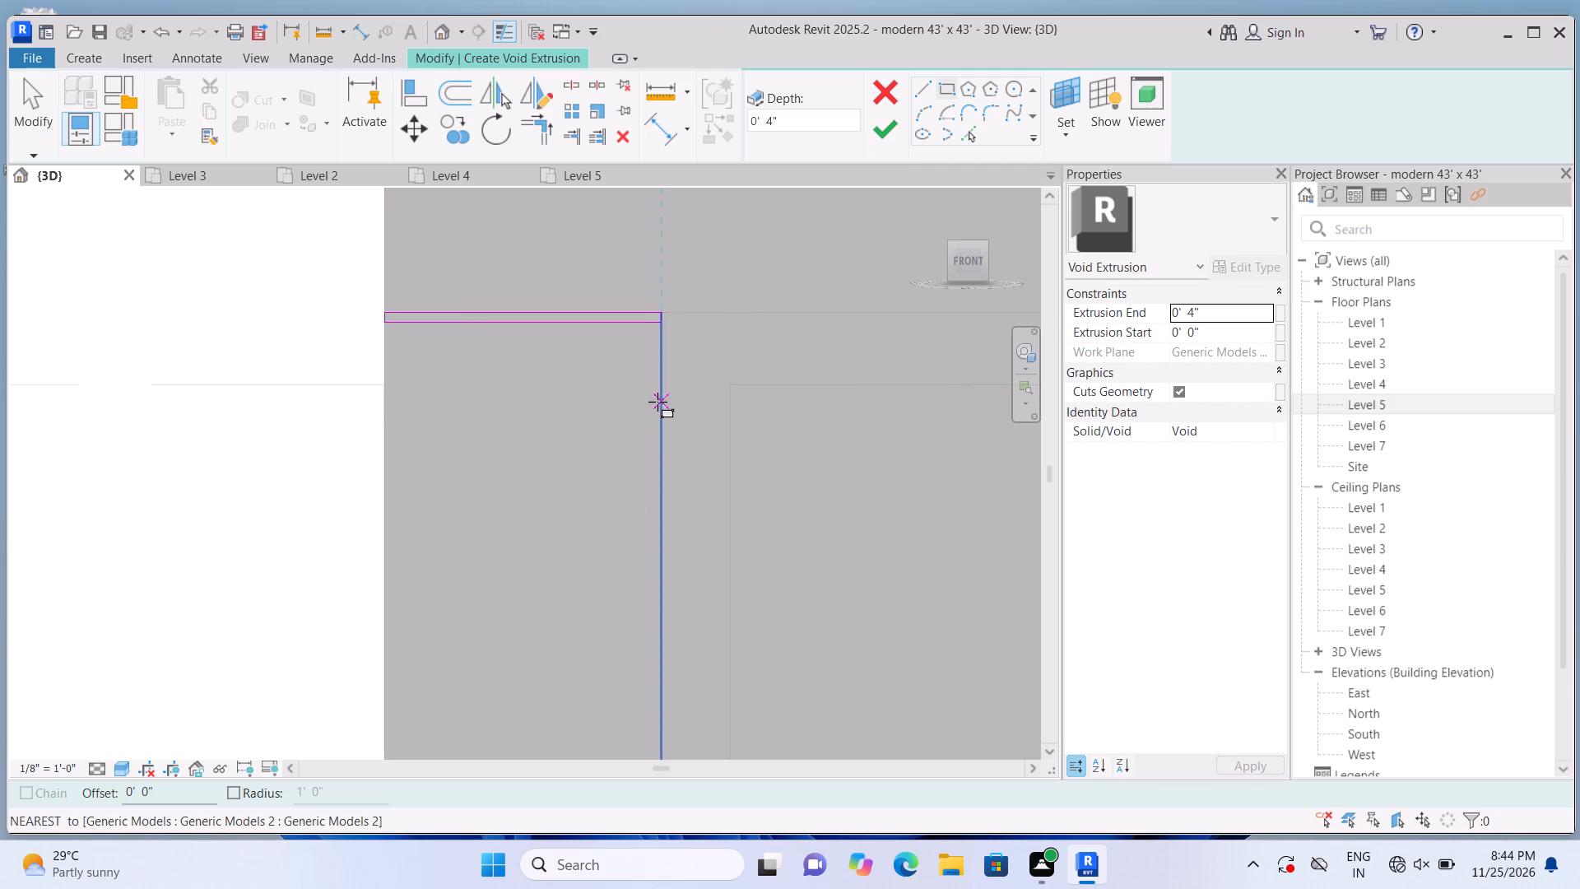
click(659, 389)
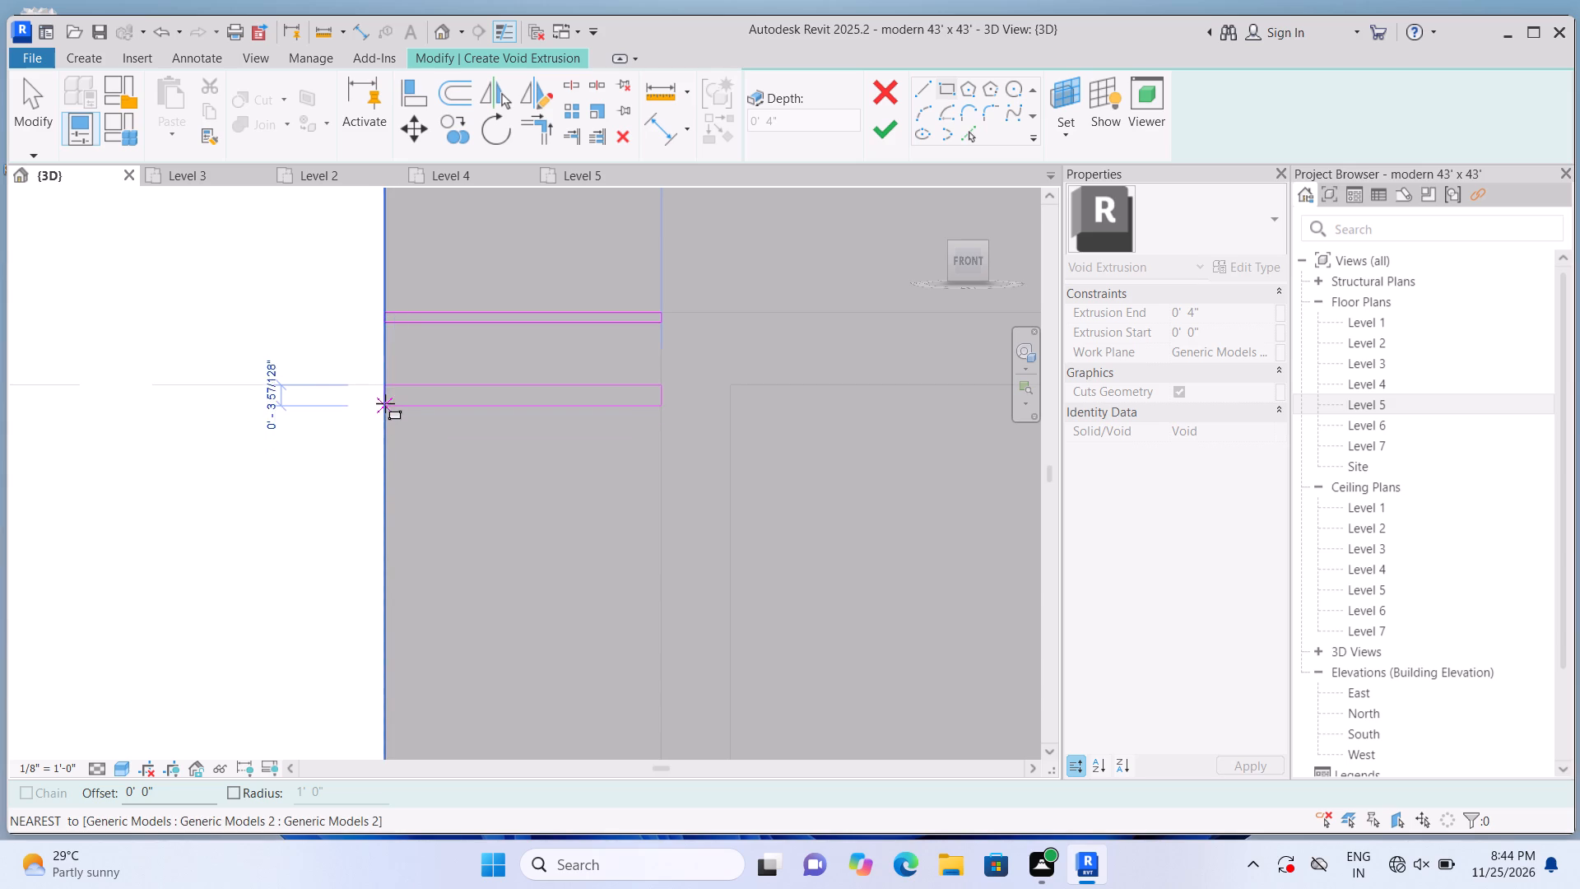
click(383, 394)
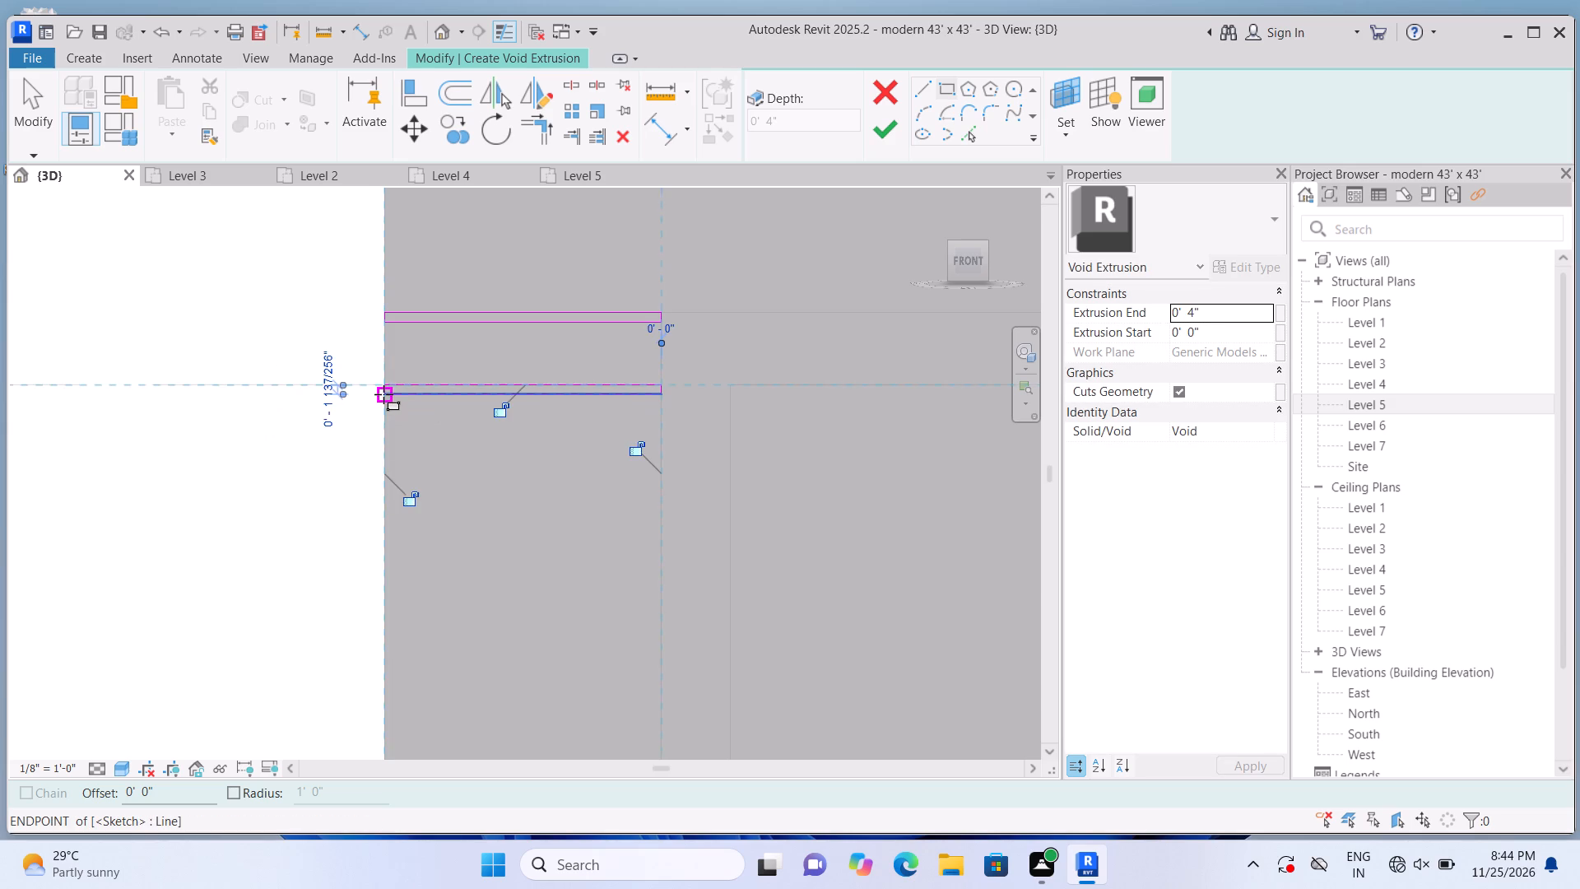
key(Escape)
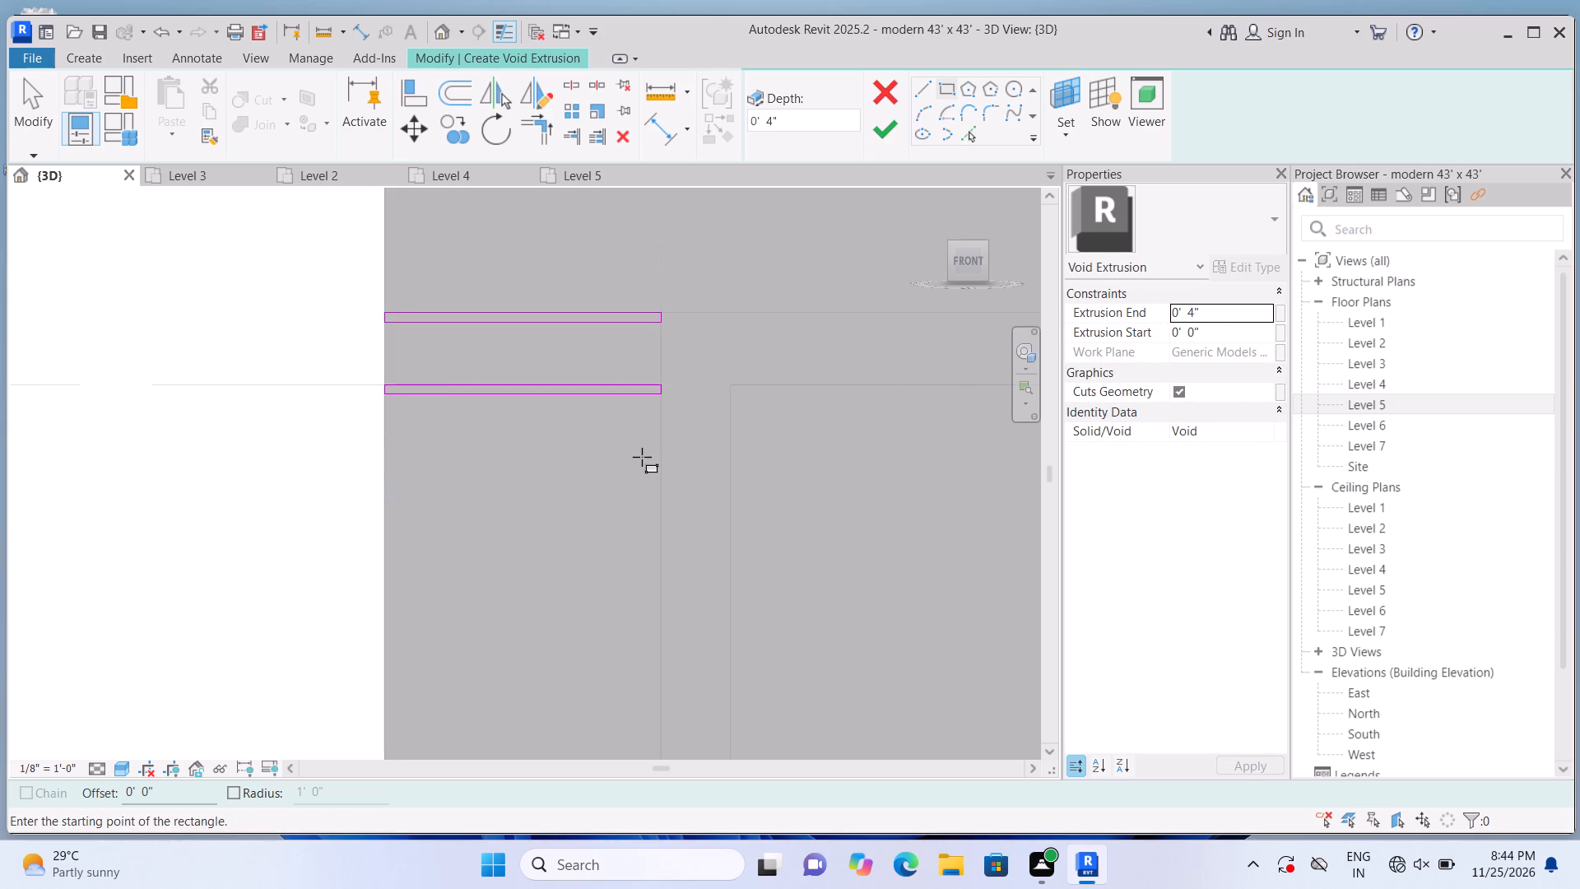
click(656, 462)
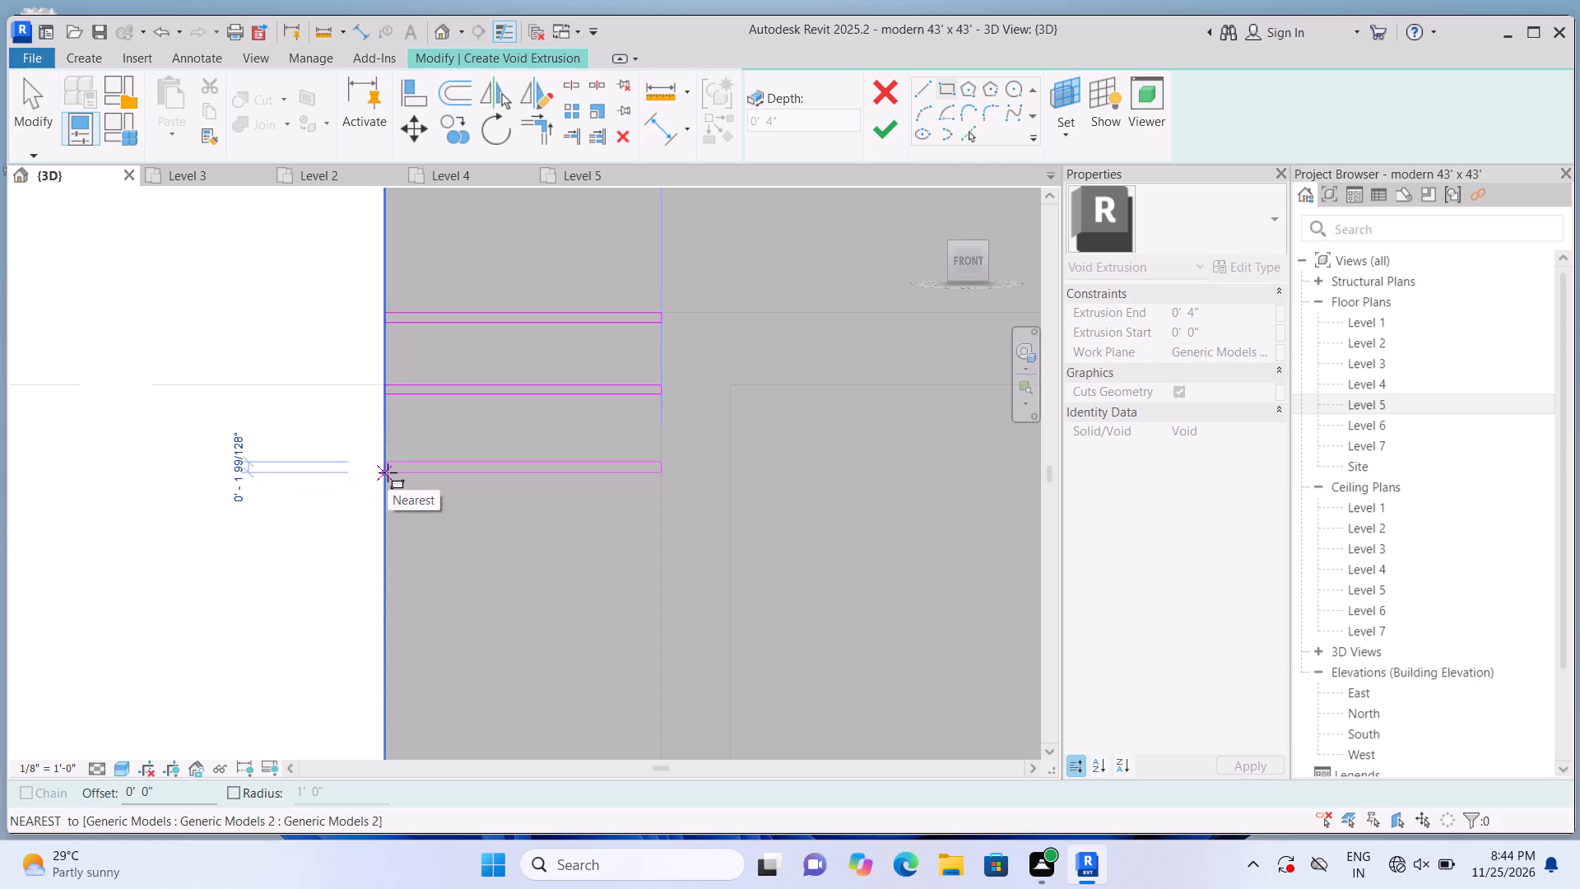
click(388, 472)
key(Escape)
Sketch two more full-width groove rectangles, each about 1 5/16" tall, below the first three at roughly 1' spacing.
scroll(390, 514, up, 1)
middle_drag(390, 513, 388, 335)
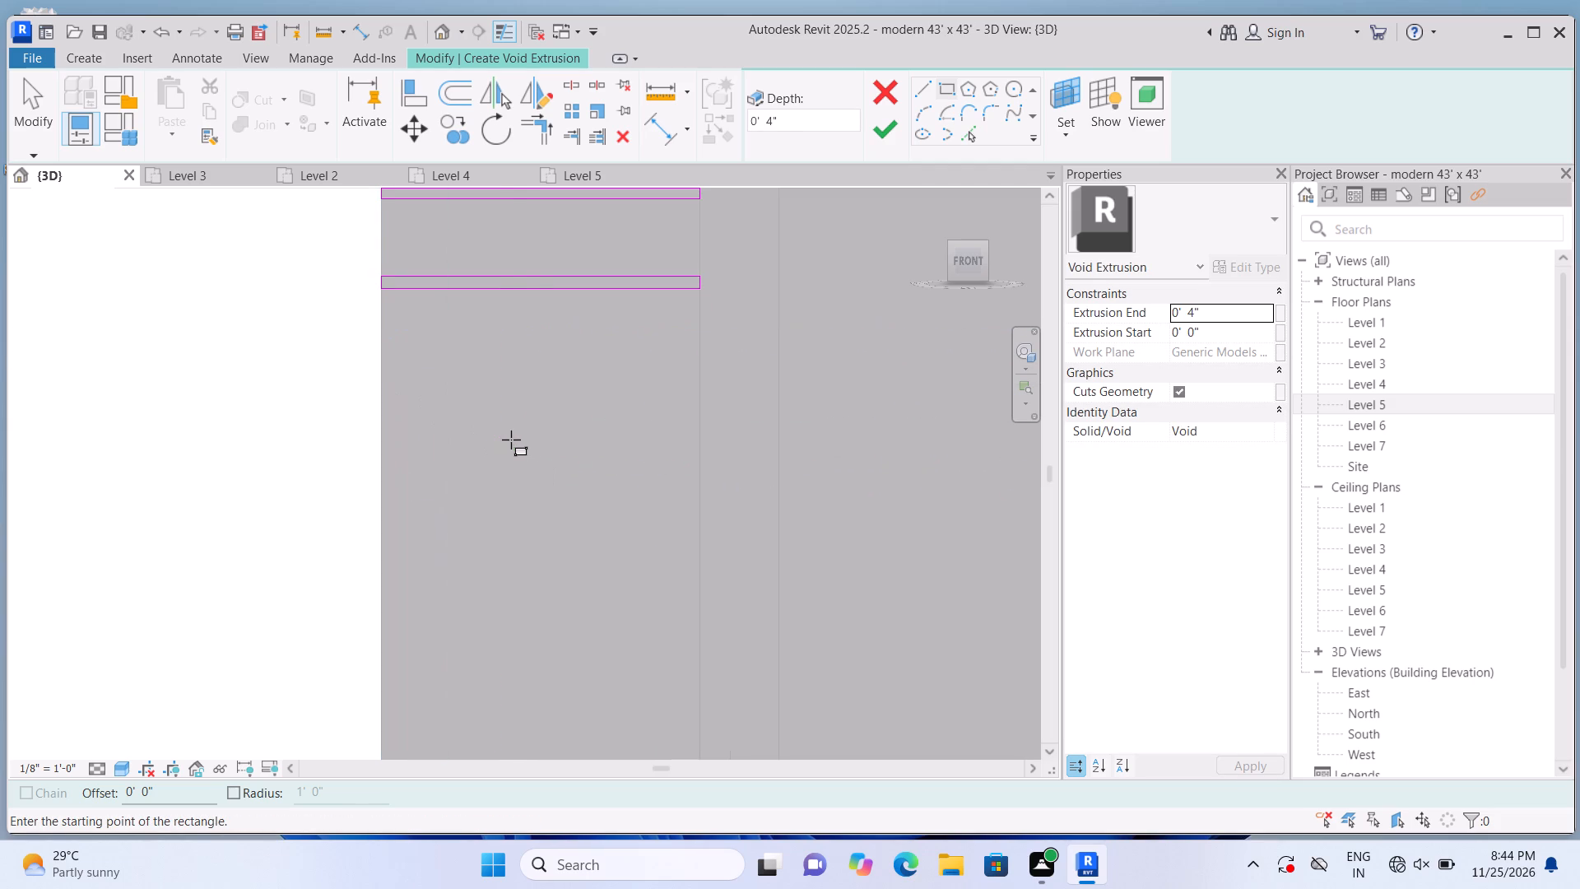
click(695, 359)
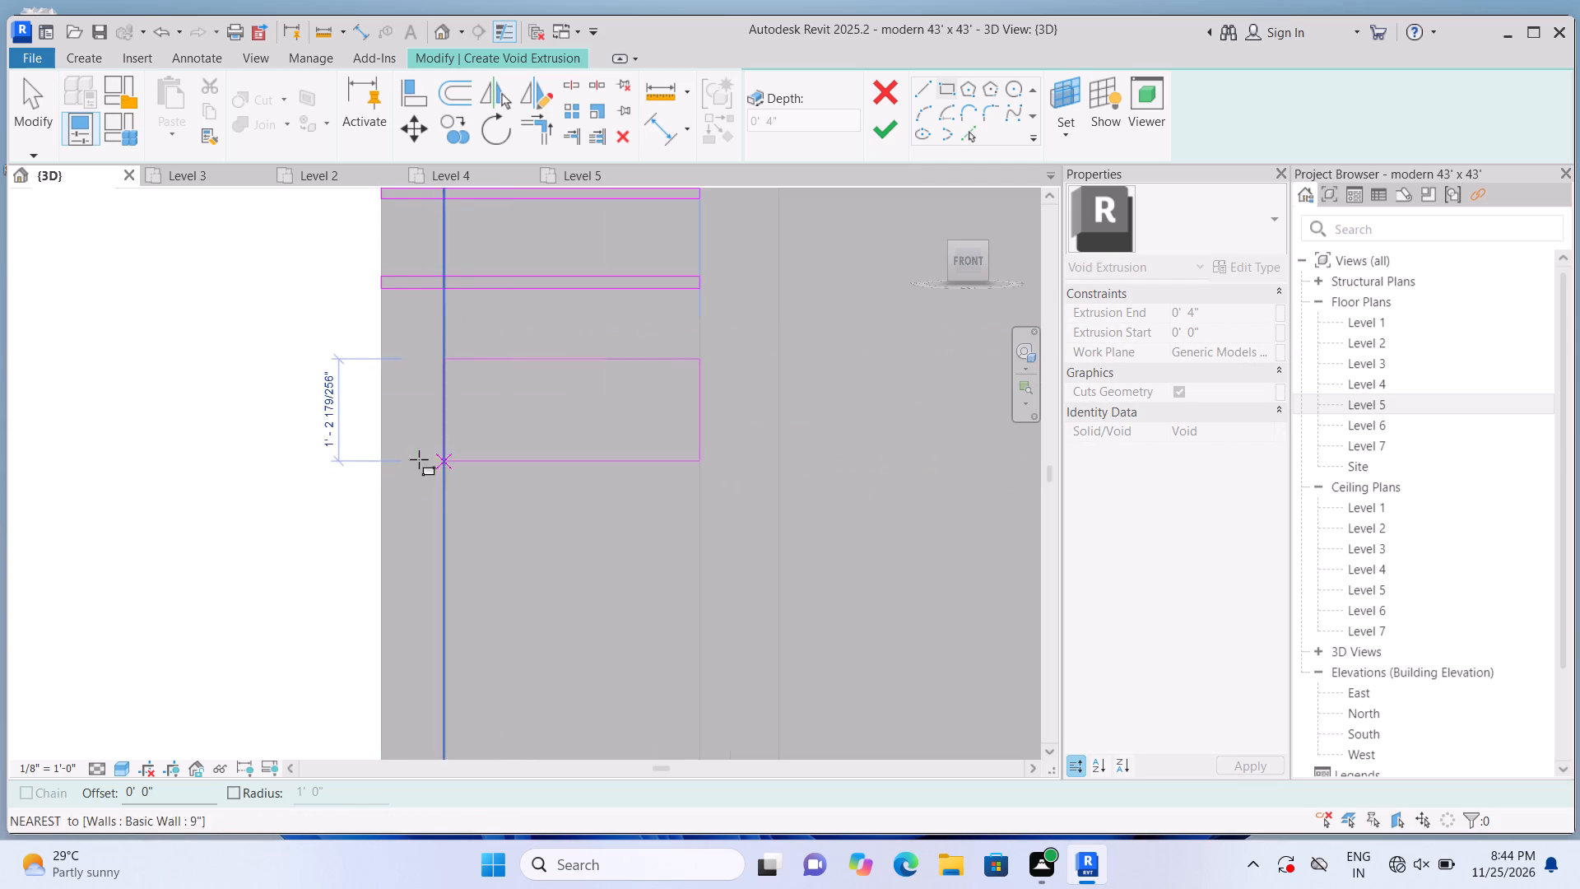
click(377, 368)
key(Escape)
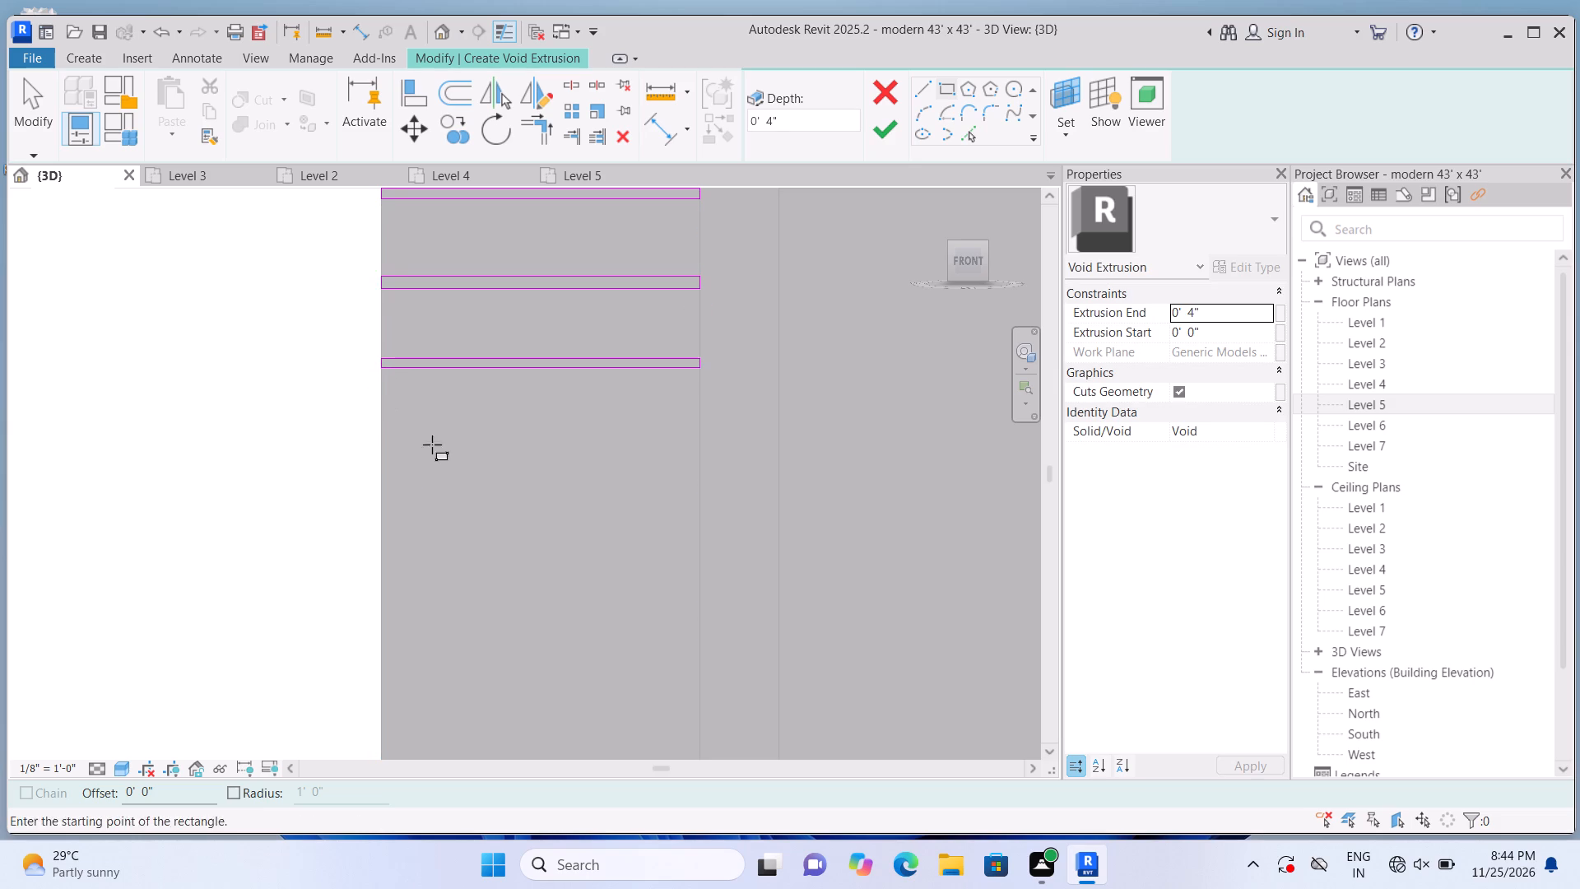
click(696, 447)
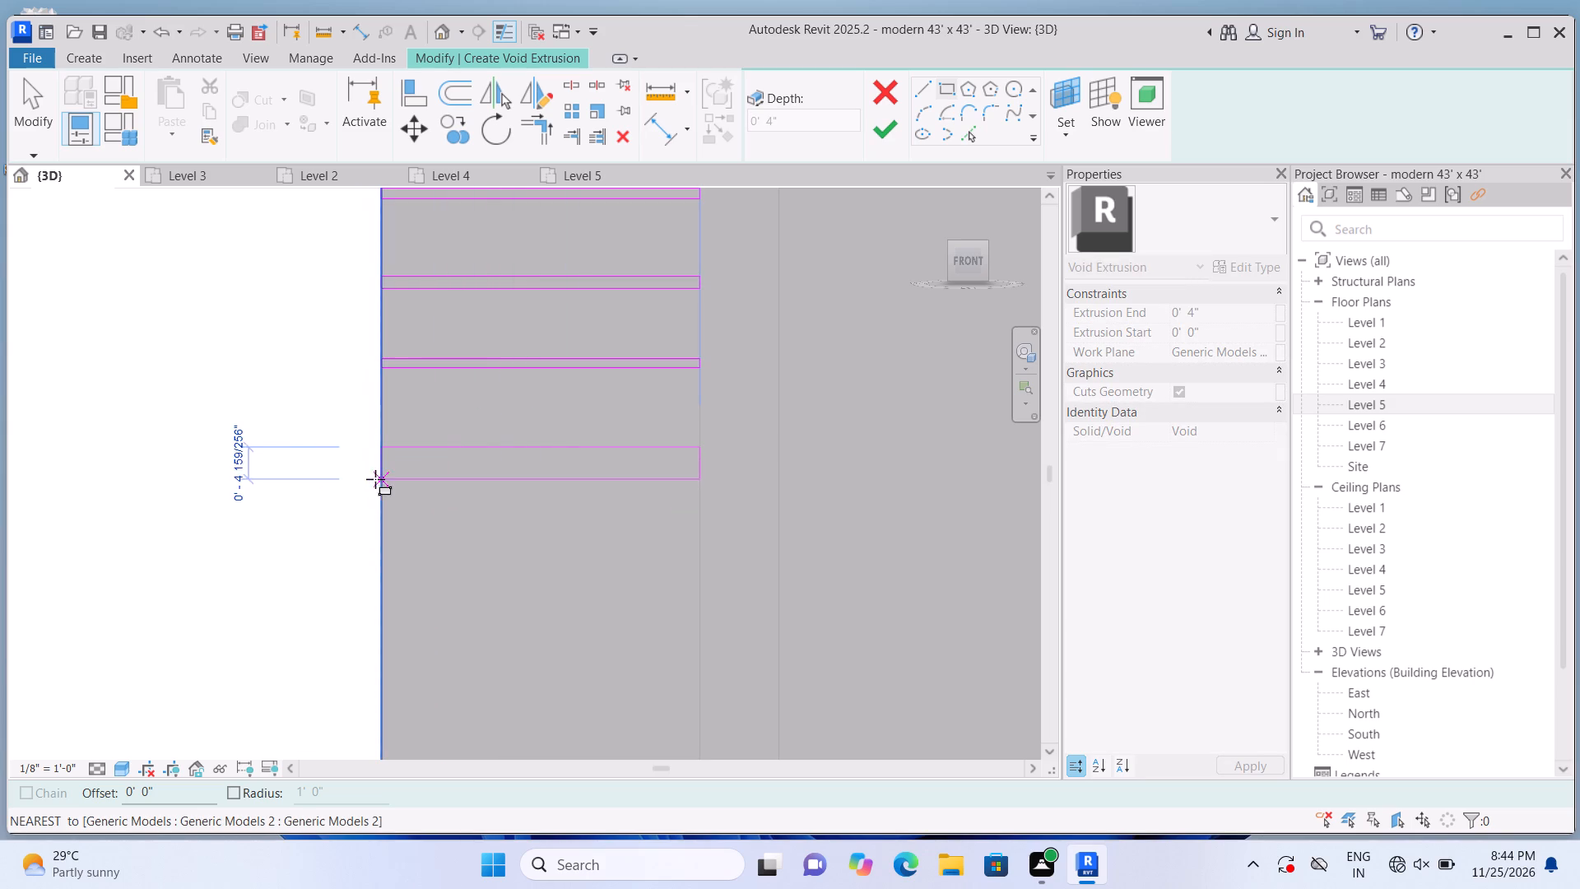
click(383, 456)
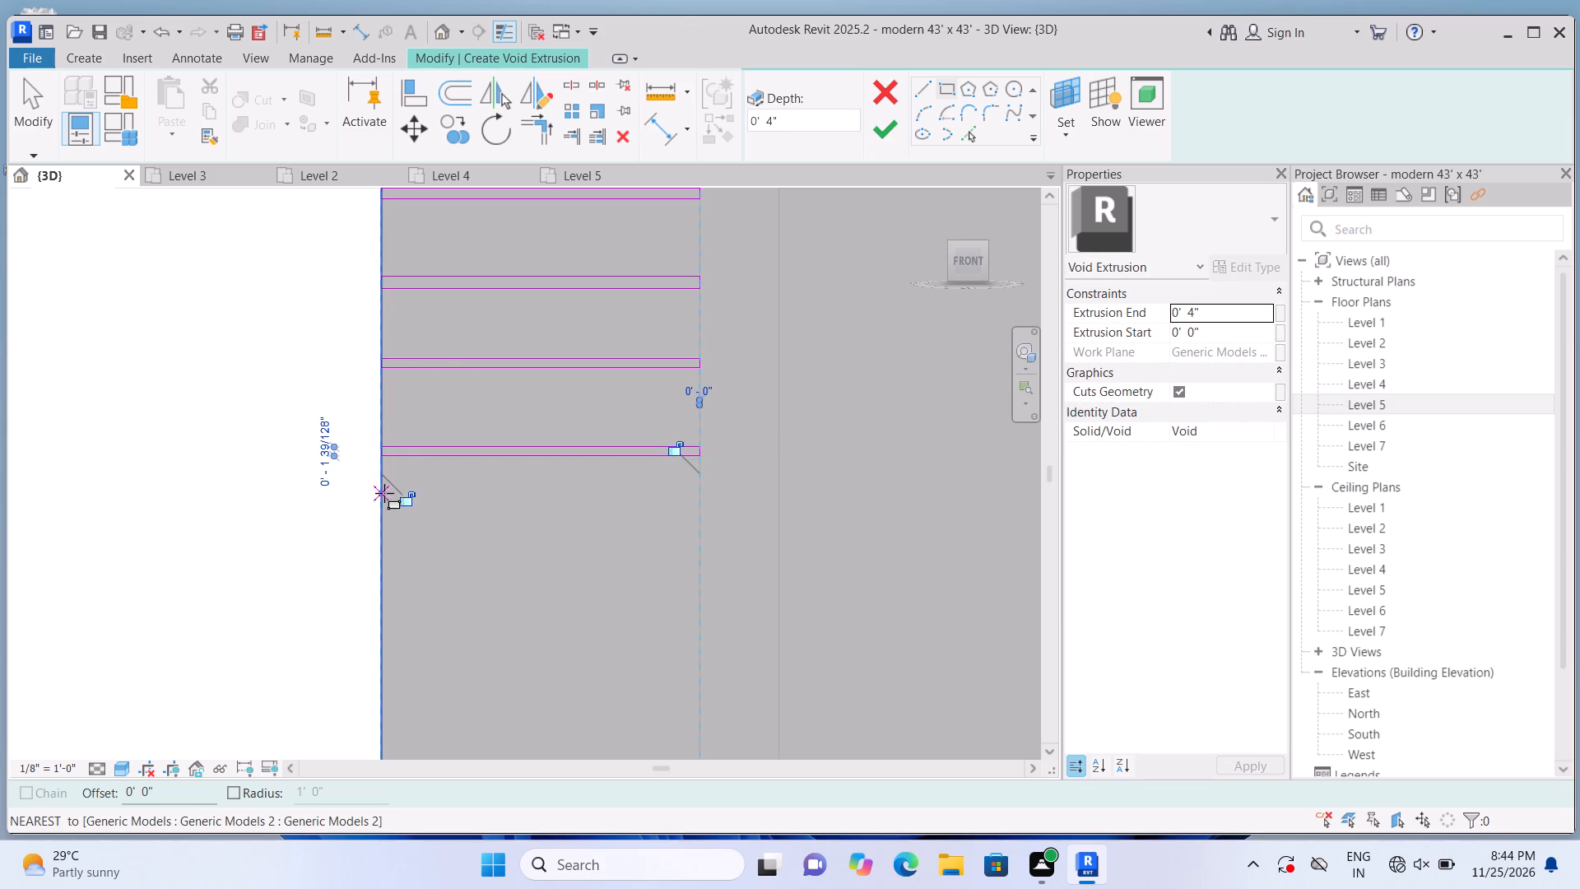
key(Escape)
Sketch two more full-width groove rectangles below the existing ones on the left strip, about 11/16" and 1 13/16" tall.
middle_drag(439, 528, 429, 404)
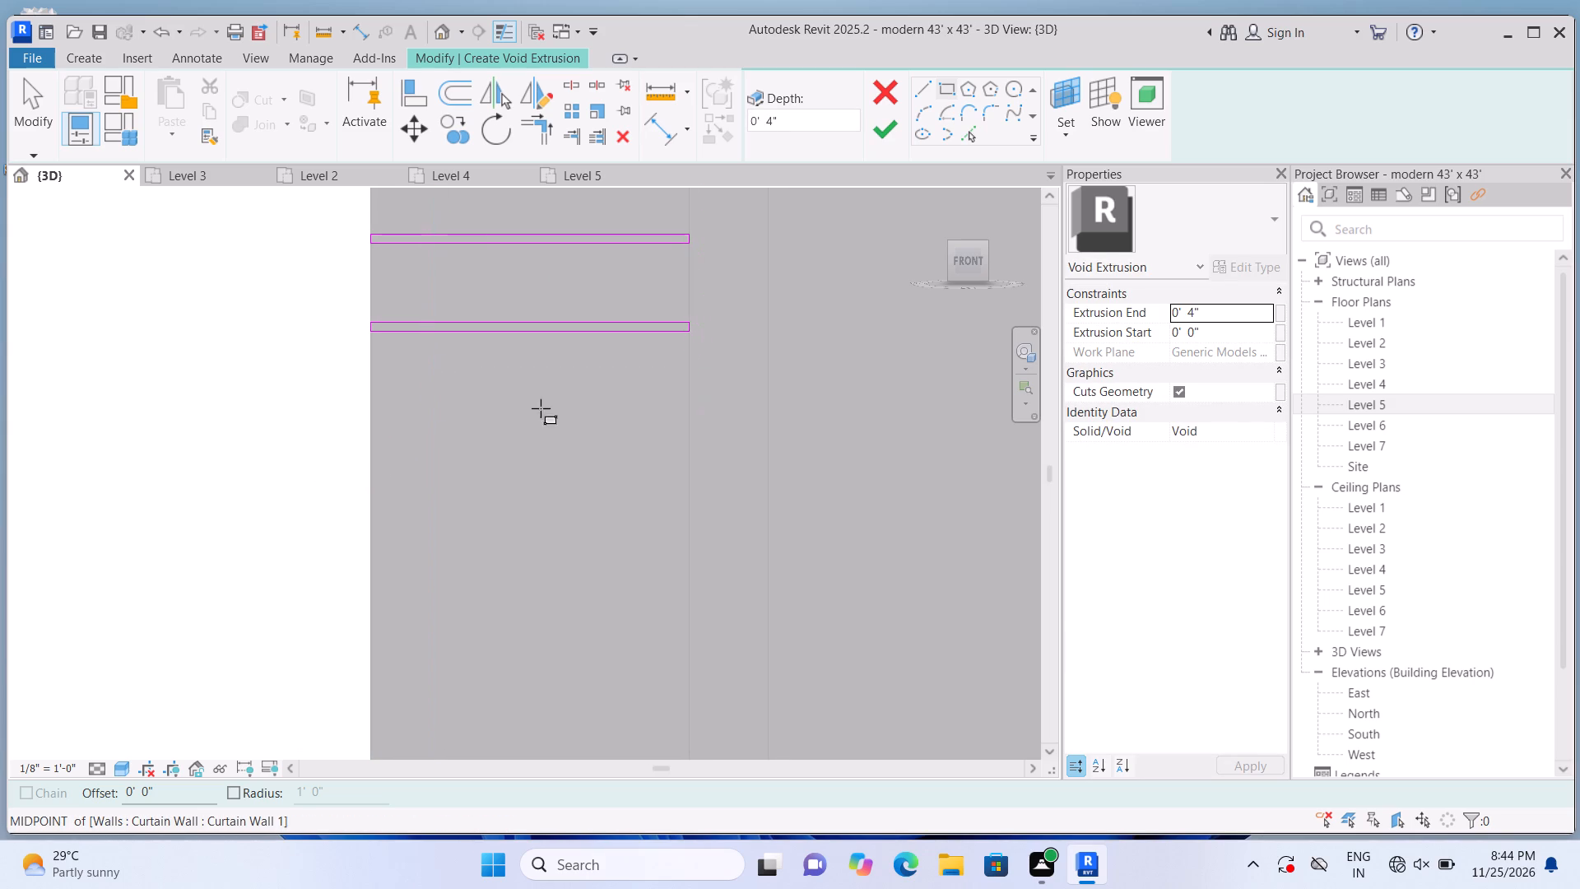
click(683, 401)
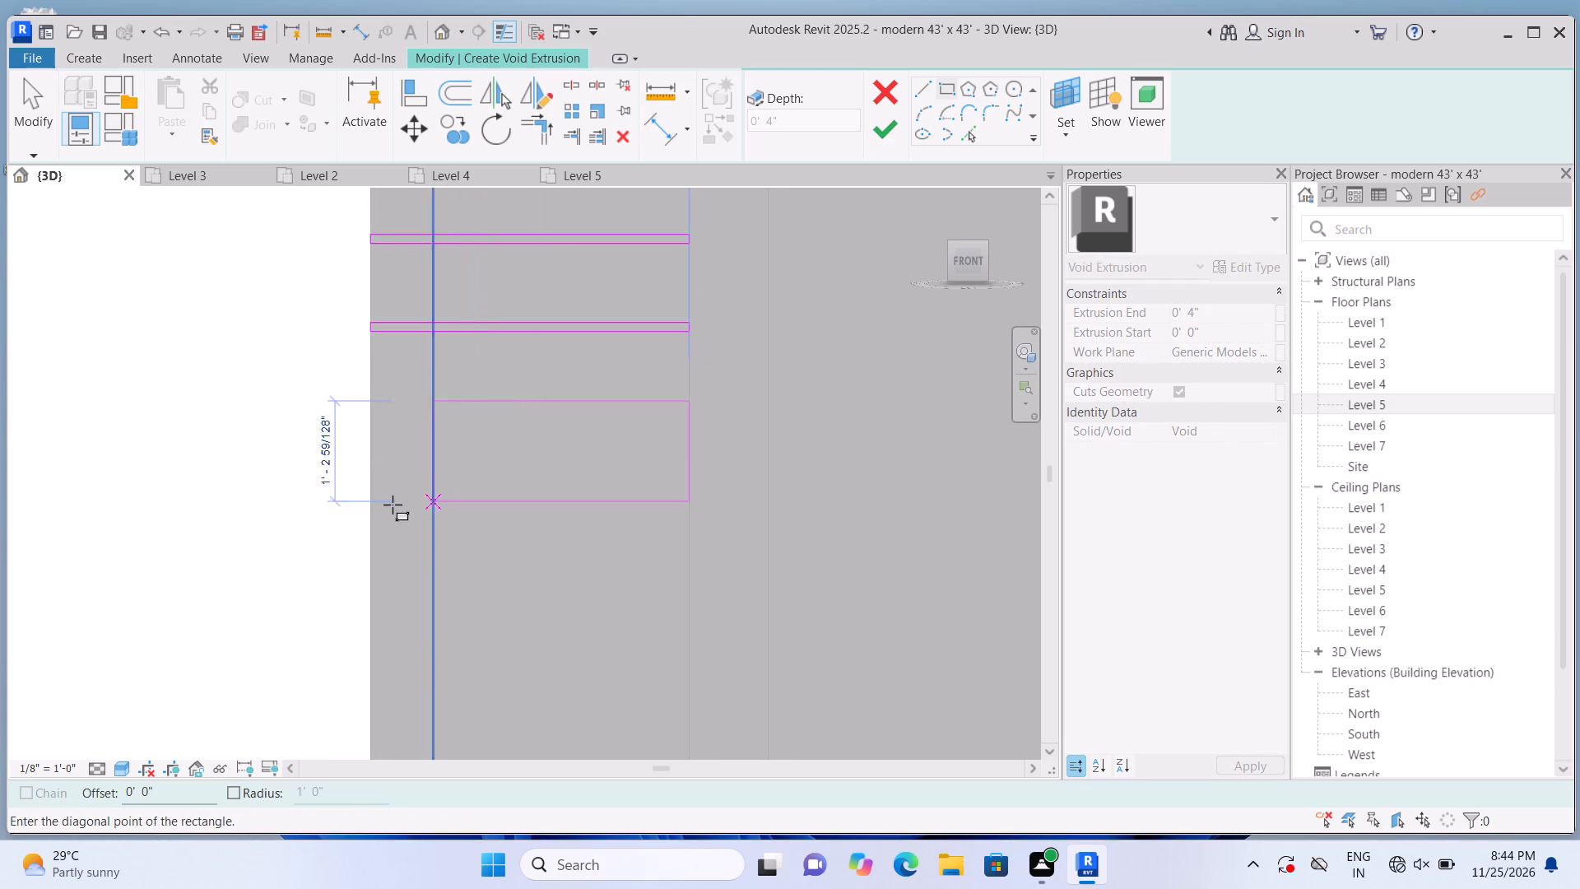
click(374, 412)
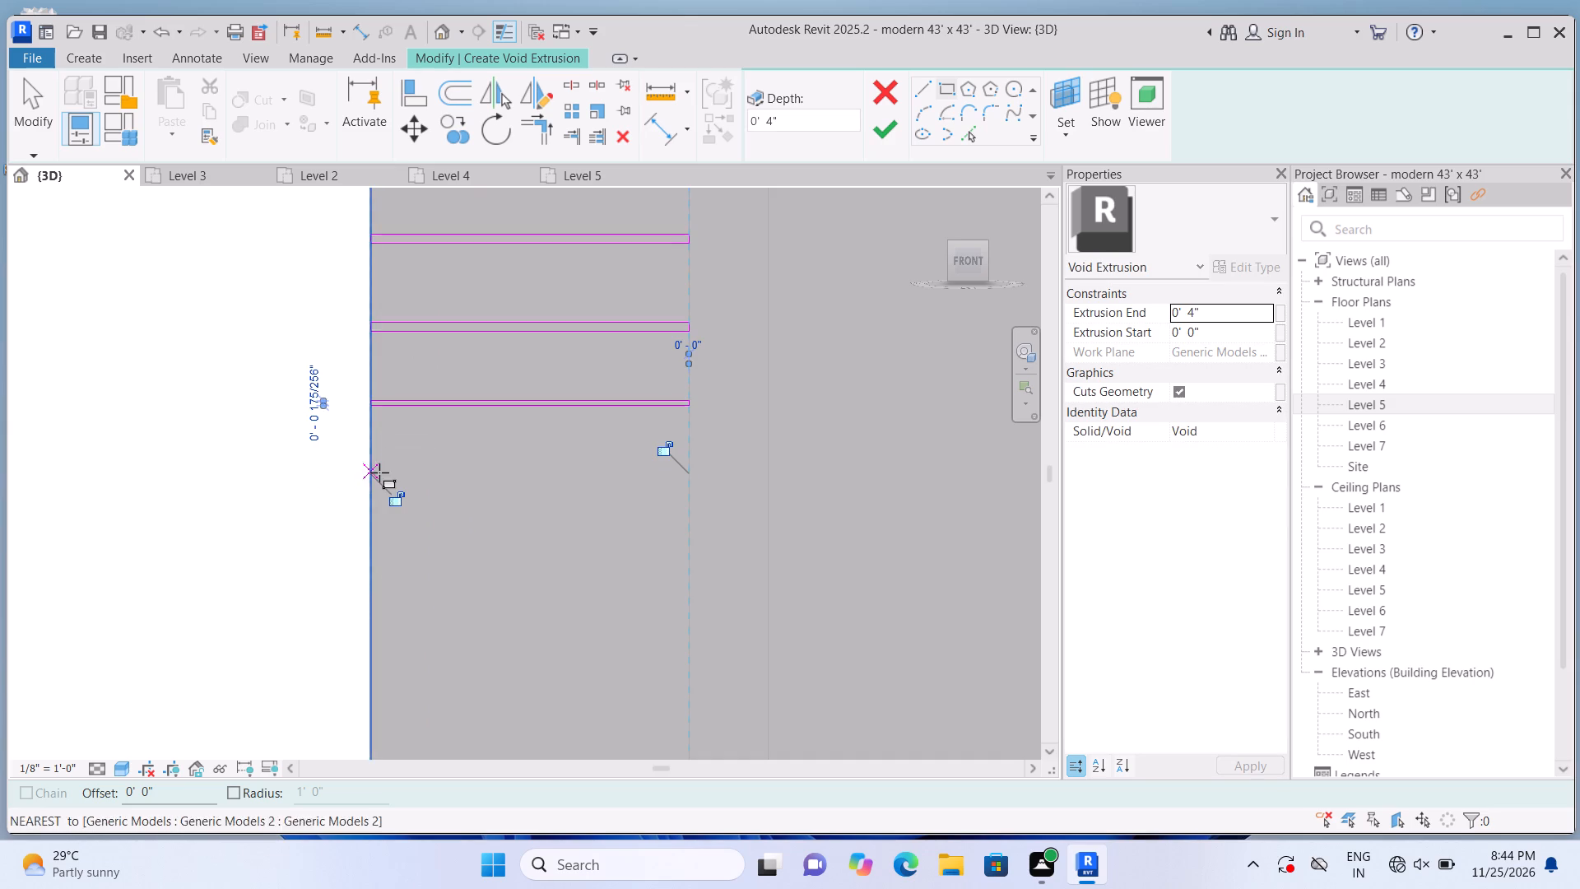
key(Escape)
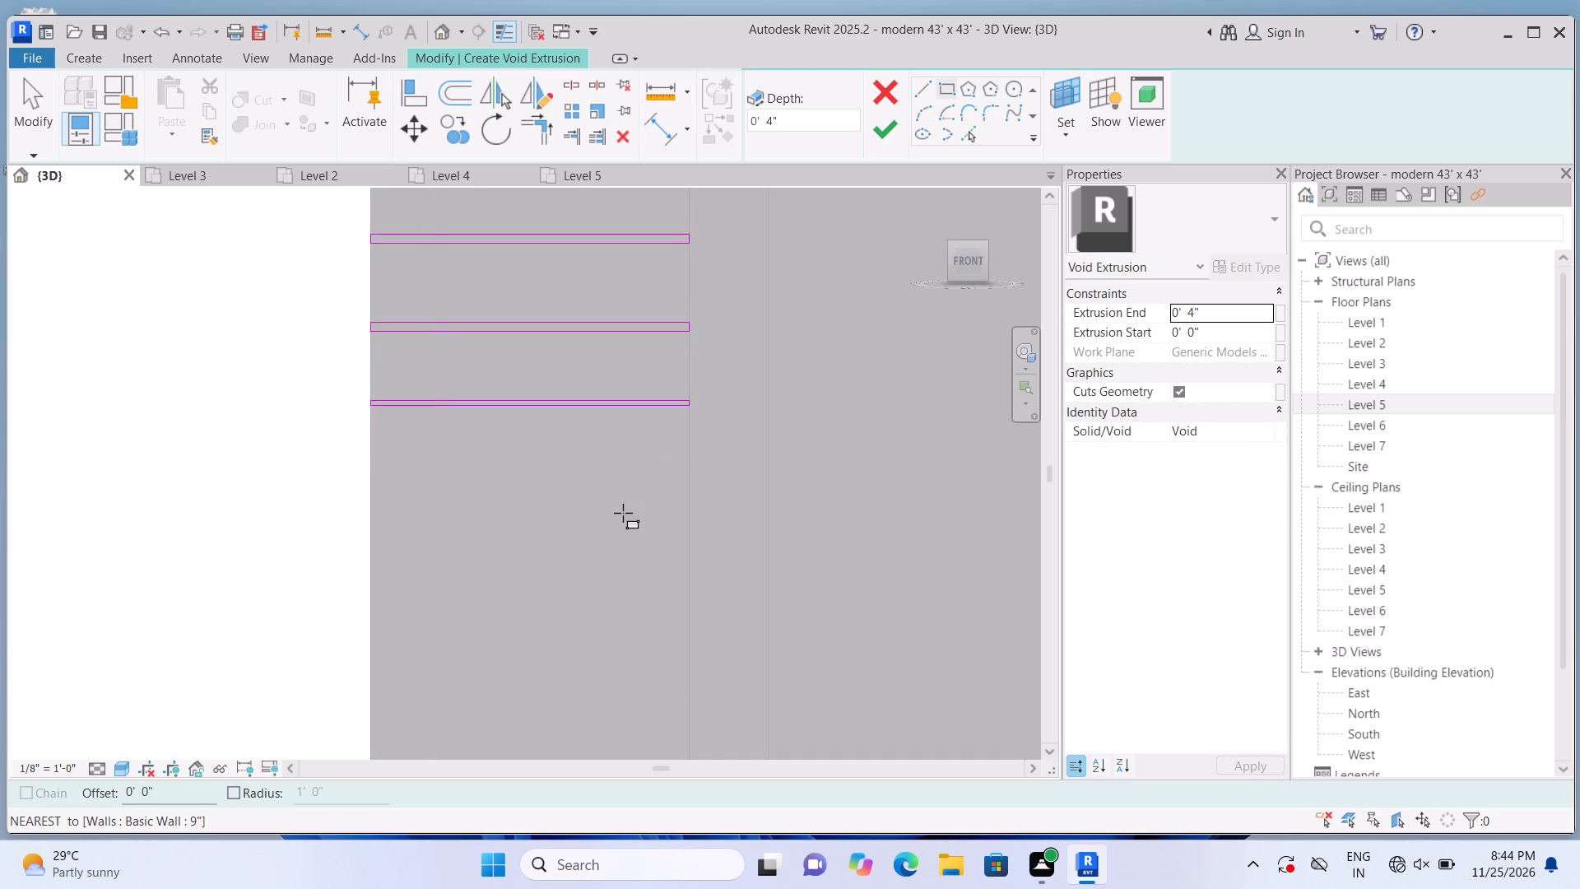
click(687, 468)
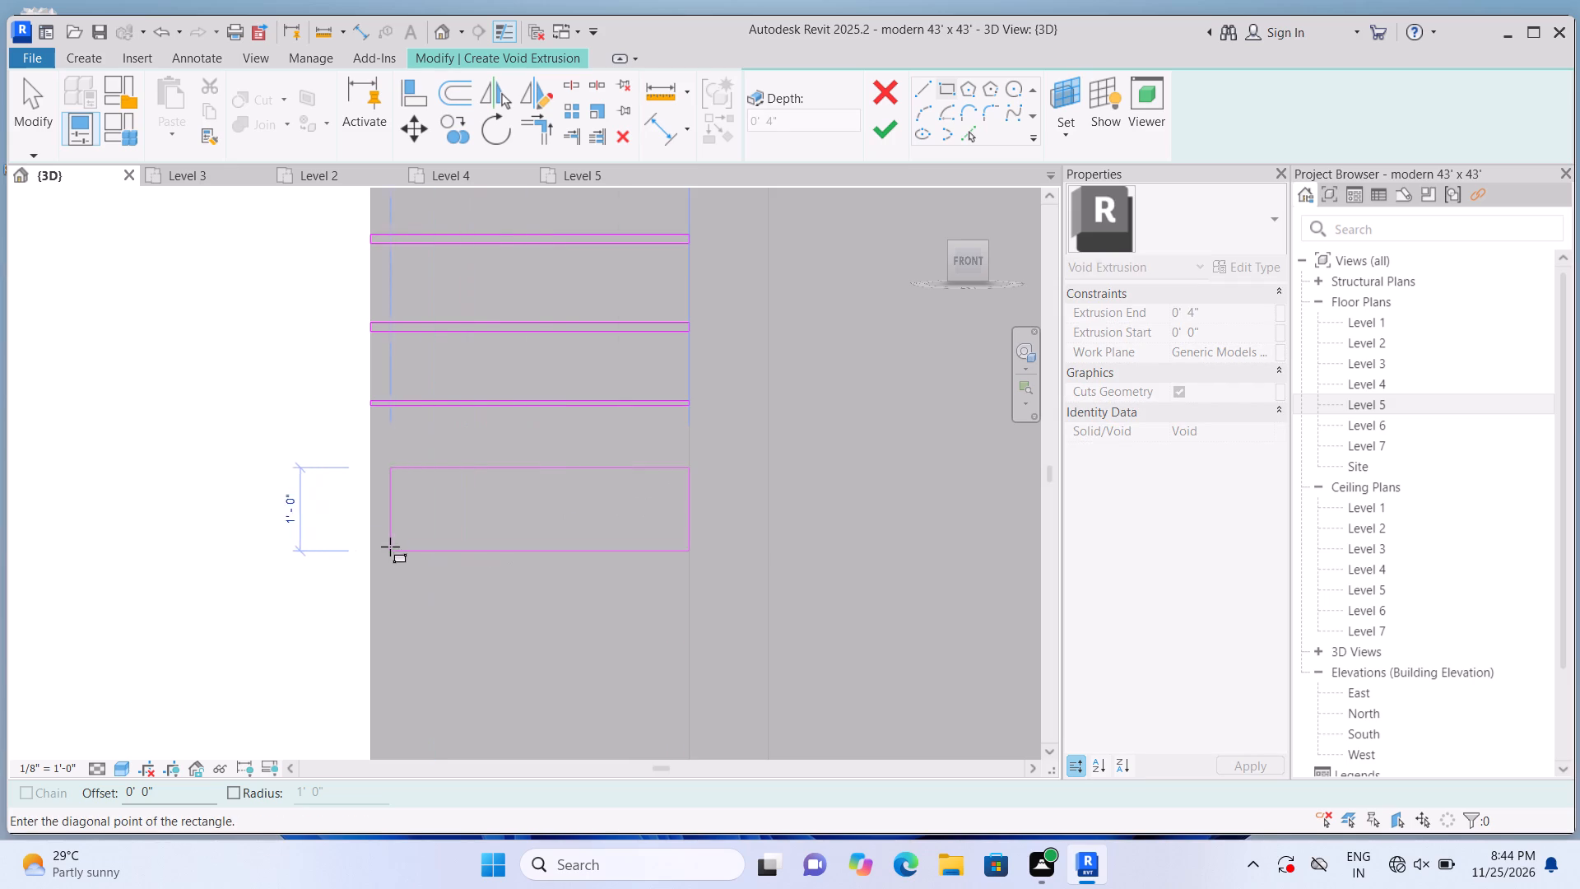
click(366, 477)
key(Escape)
Sketch two more full-width groove rectangles farther down the left strip, each about 1 3/4" tall, continuing the even spacing.
middle_drag(432, 603, 435, 408)
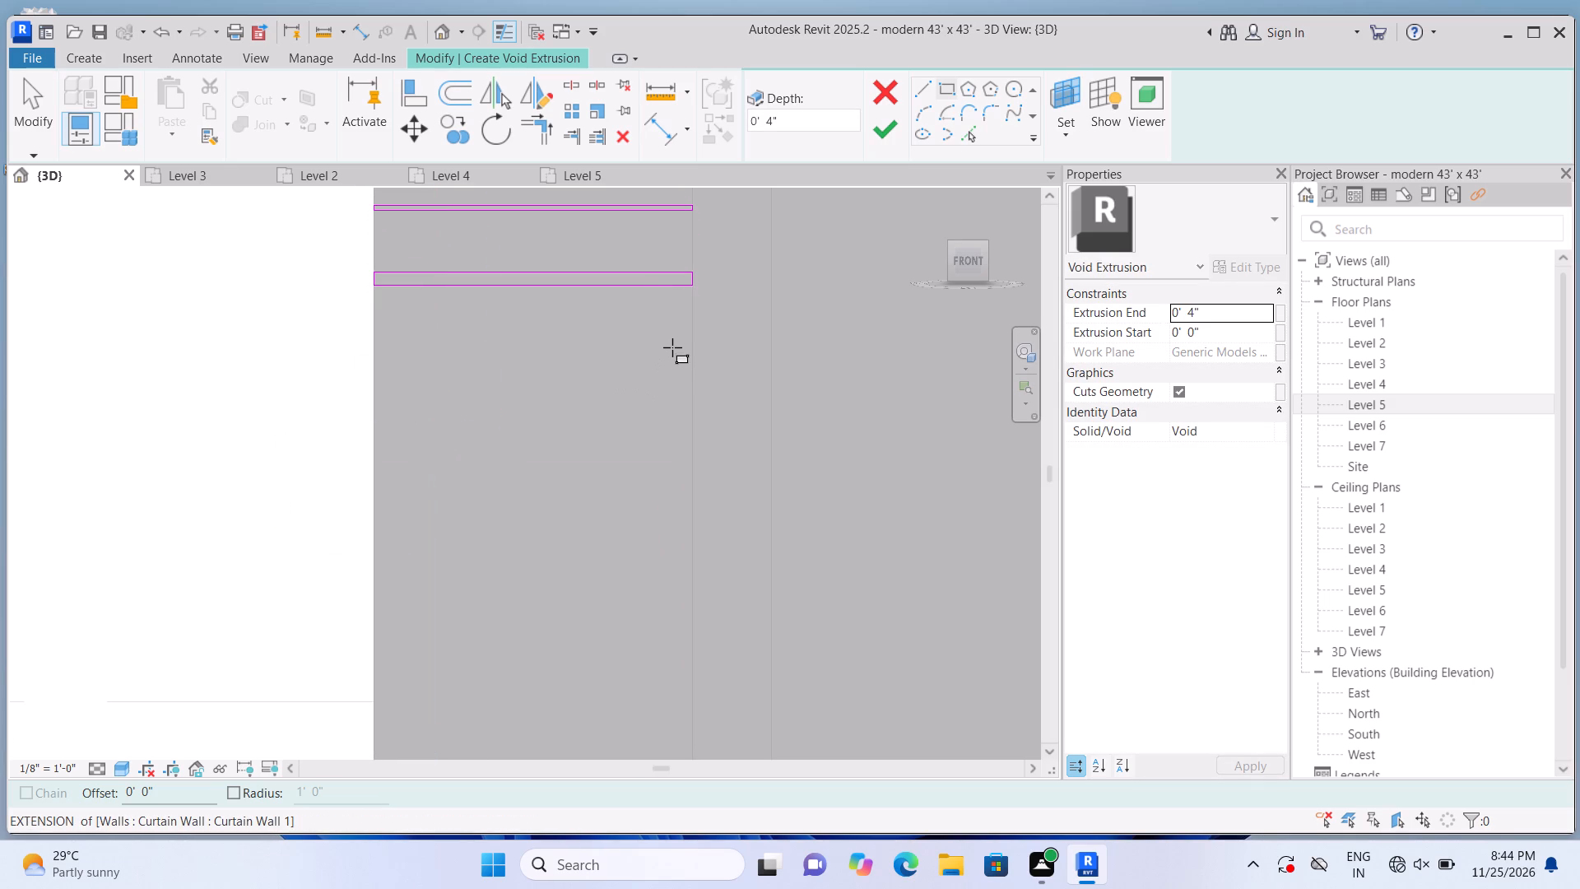
click(686, 342)
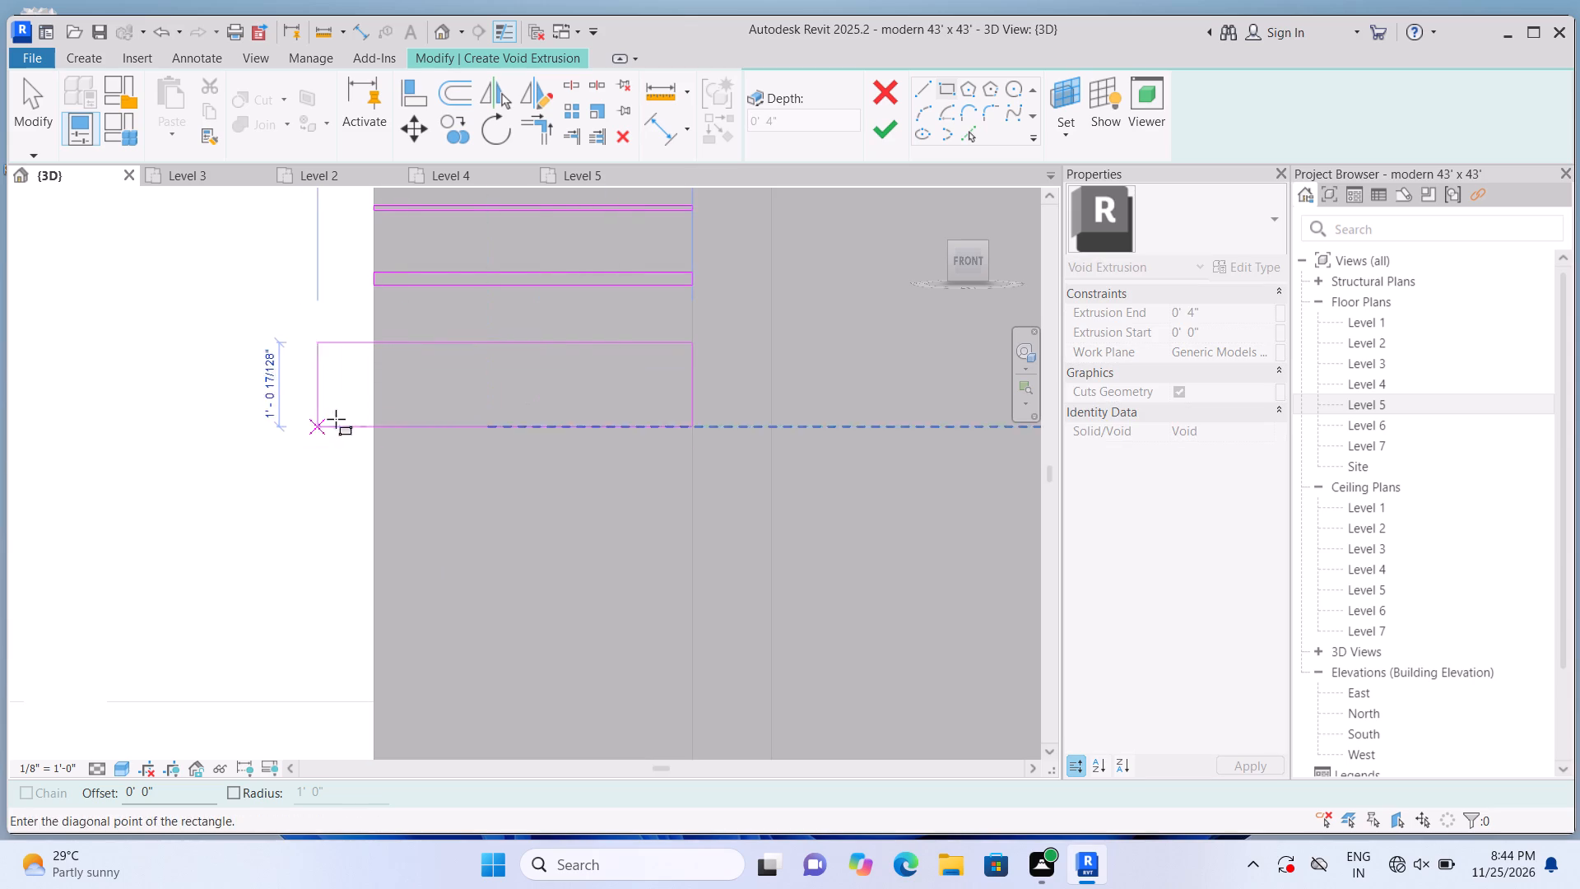
click(370, 355)
key(Escape)
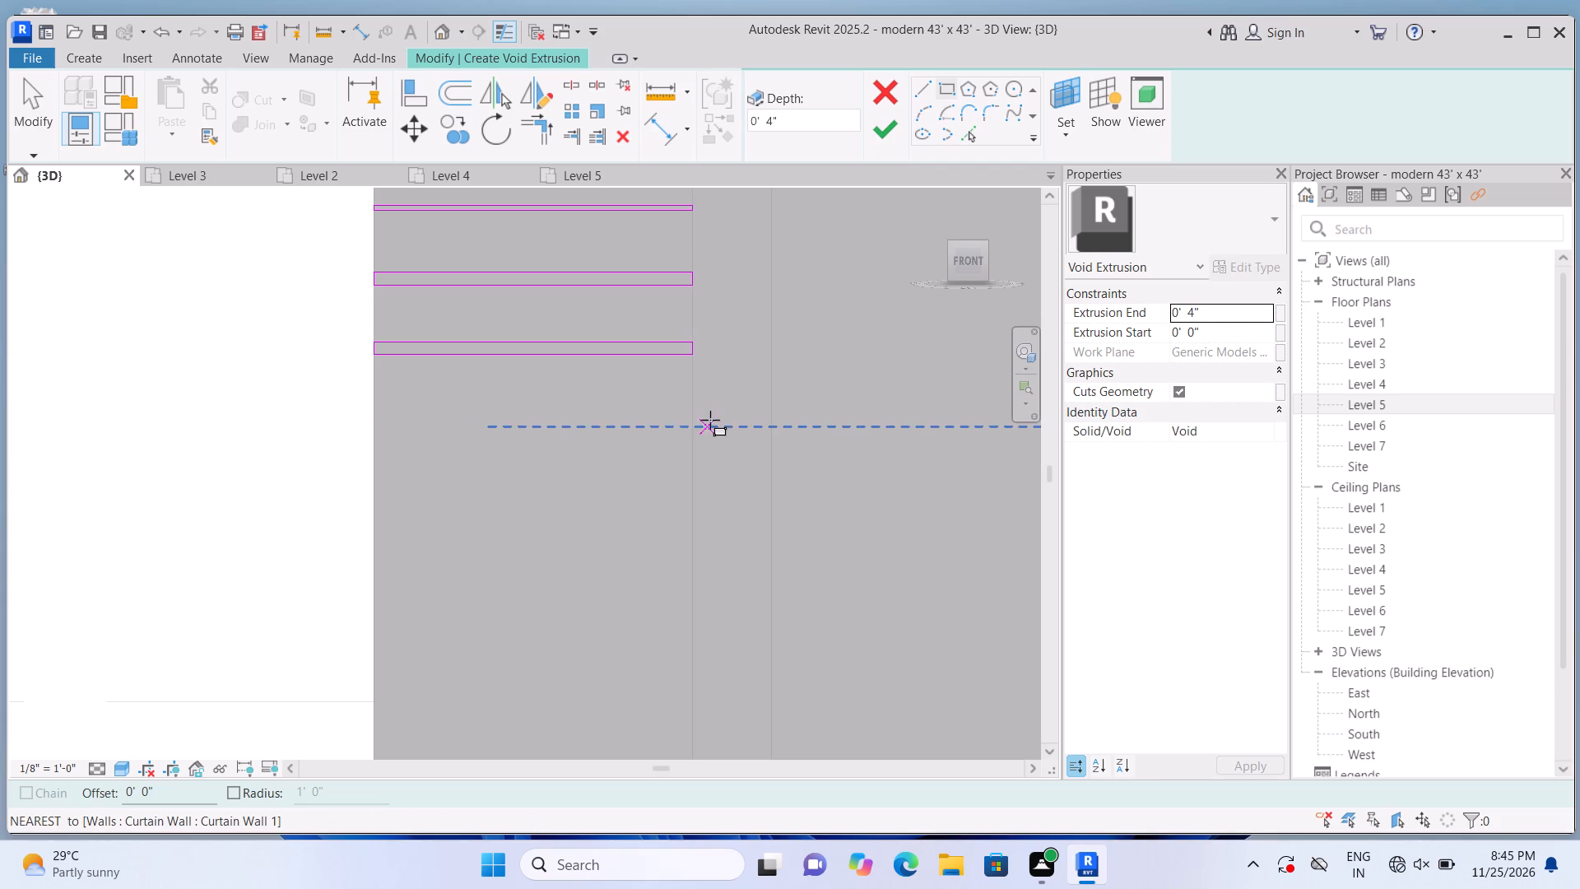
click(693, 407)
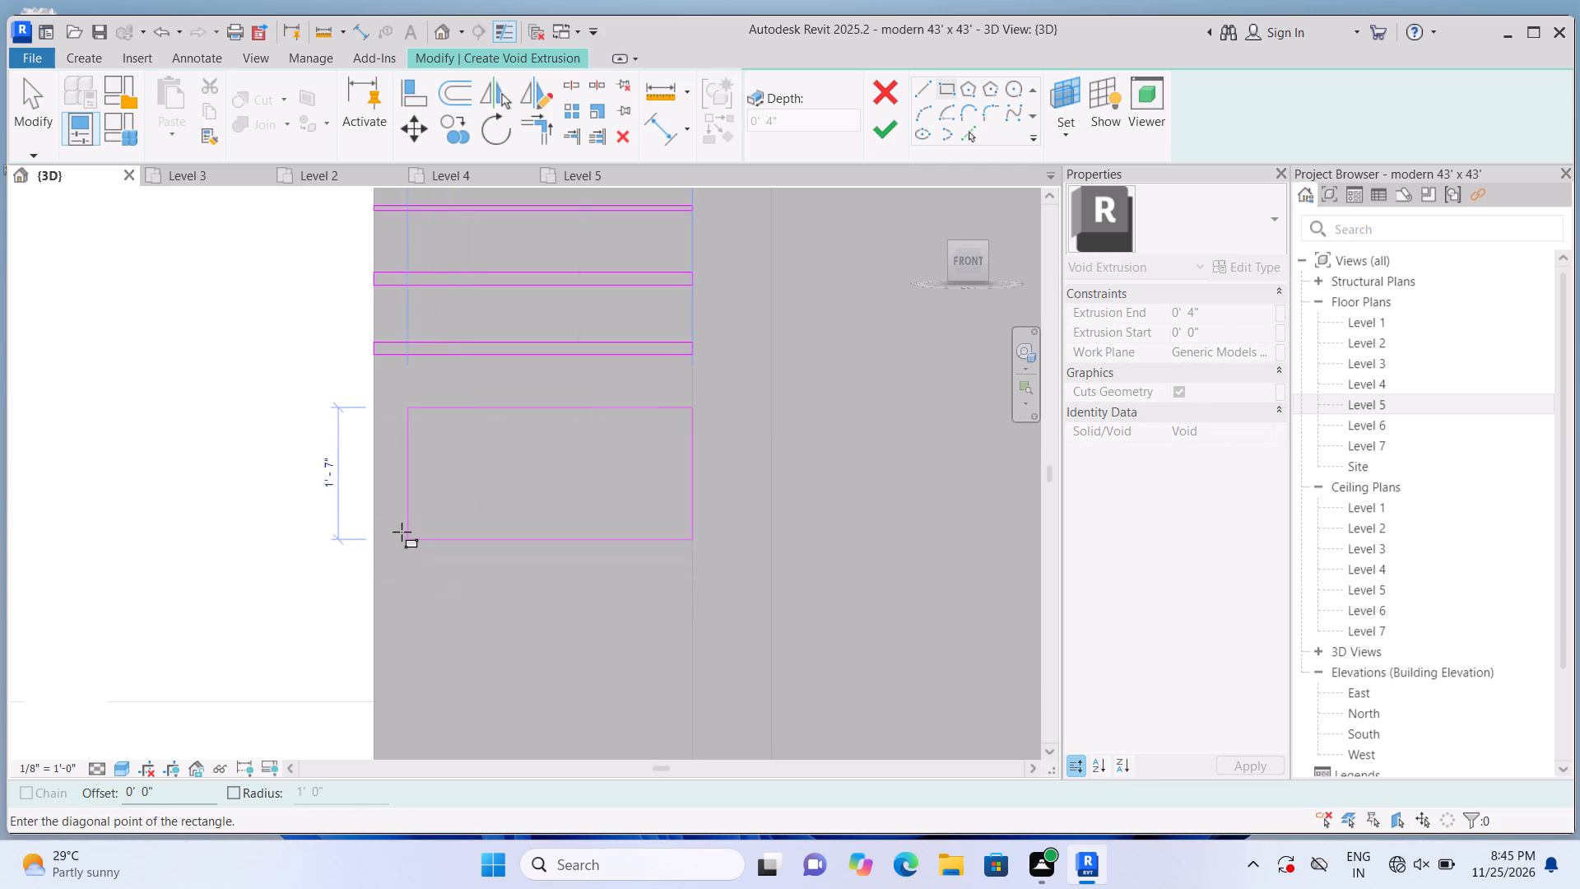
click(371, 421)
key(Escape)
Sketch the next two full-width groove rectangles down the left strip, about 1 1/2" and 1 3/16" tall.
middle_drag(438, 543, 427, 428)
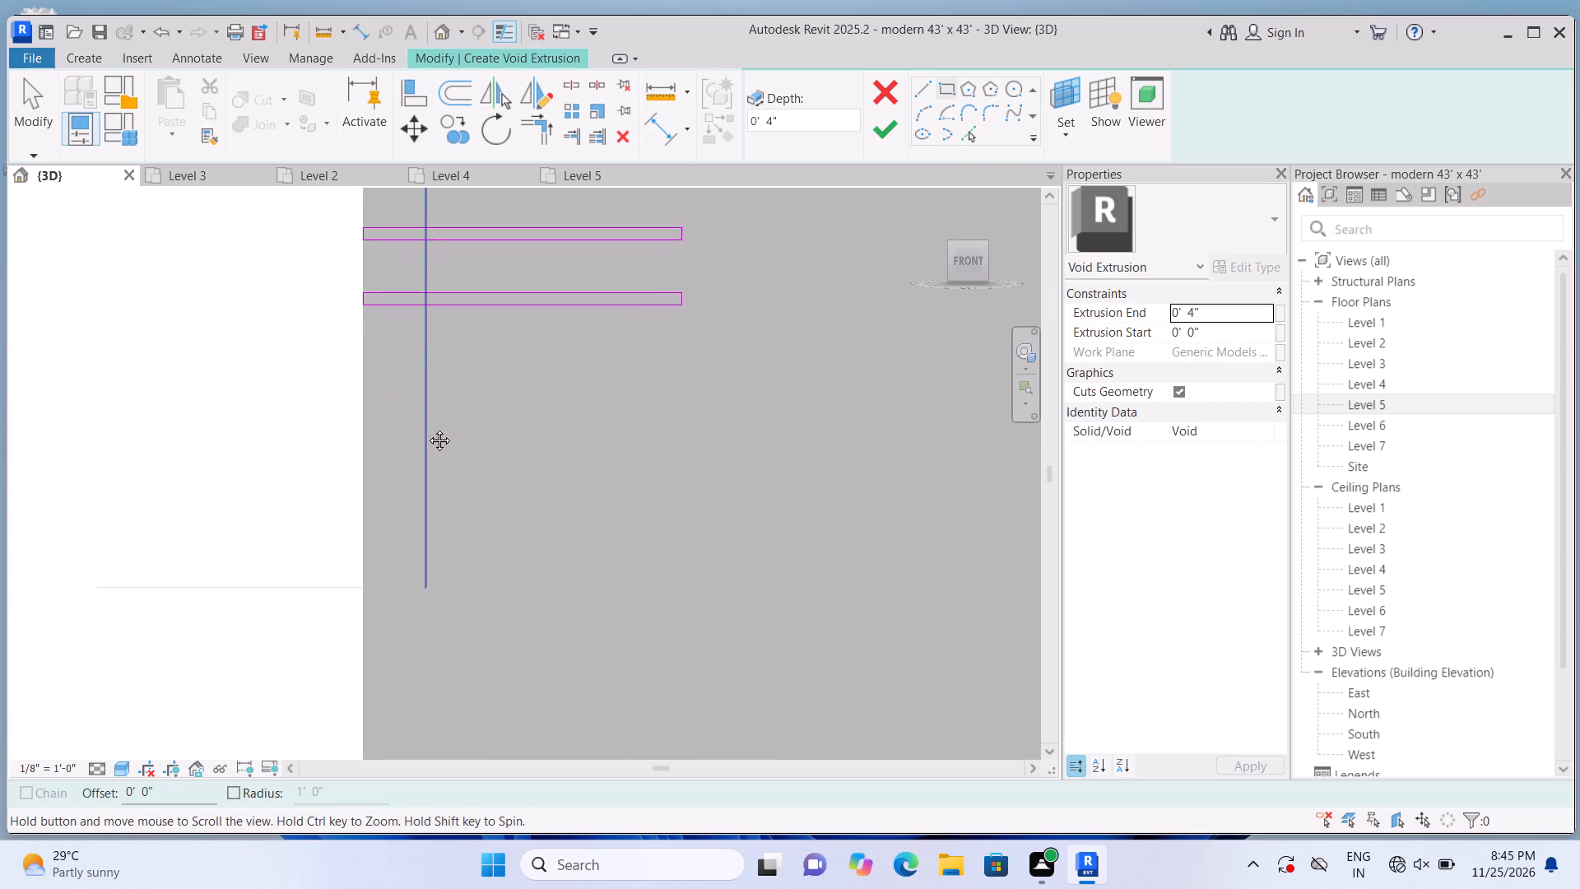
middle_drag(427, 428, 425, 421)
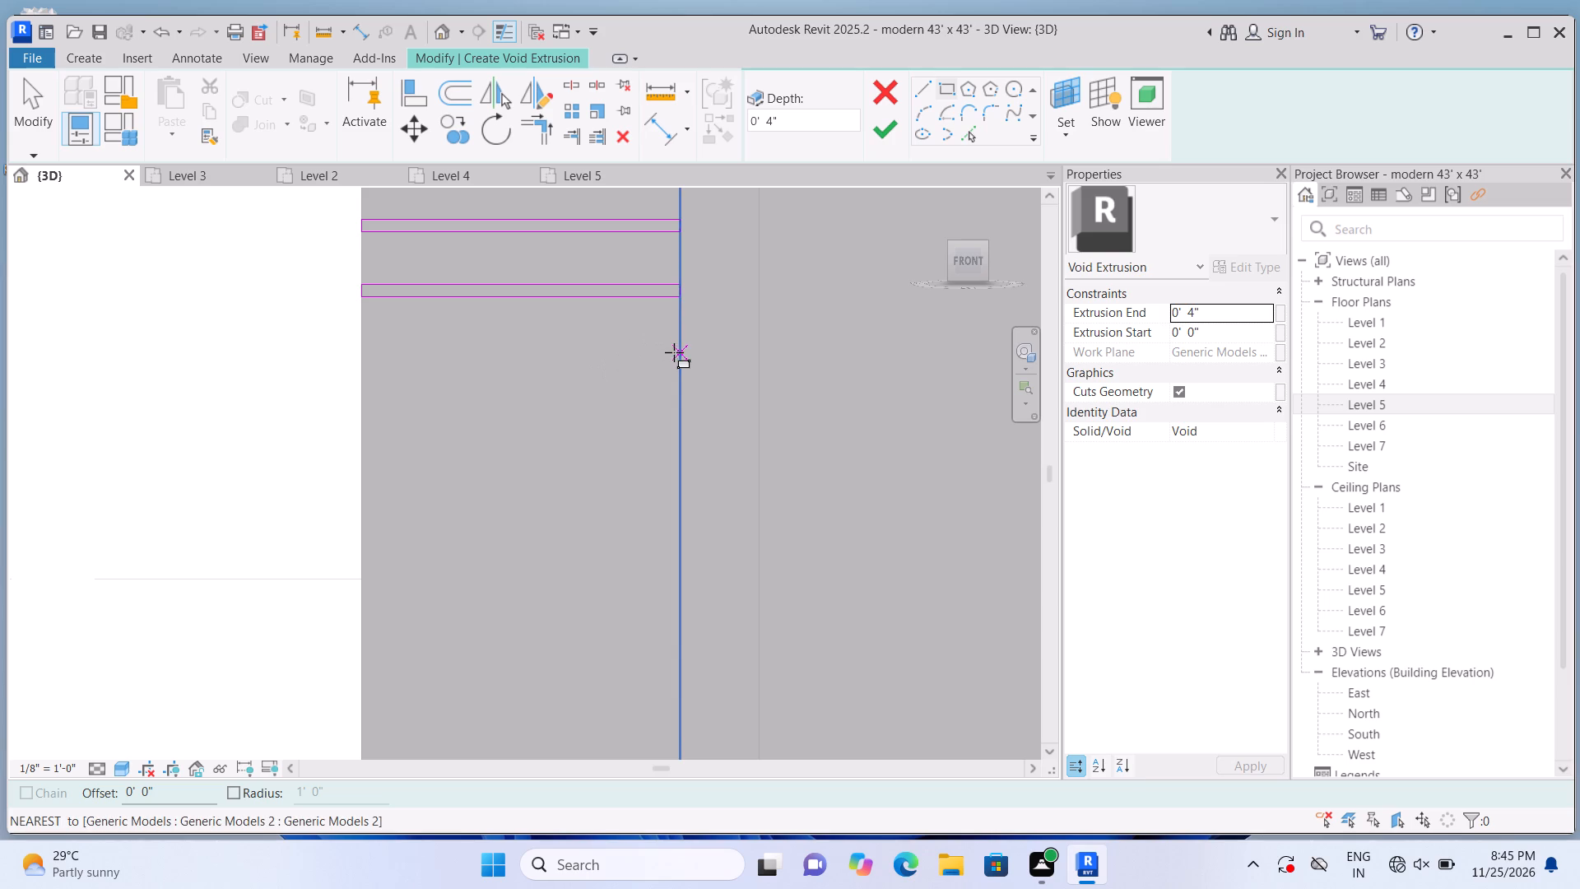
click(675, 353)
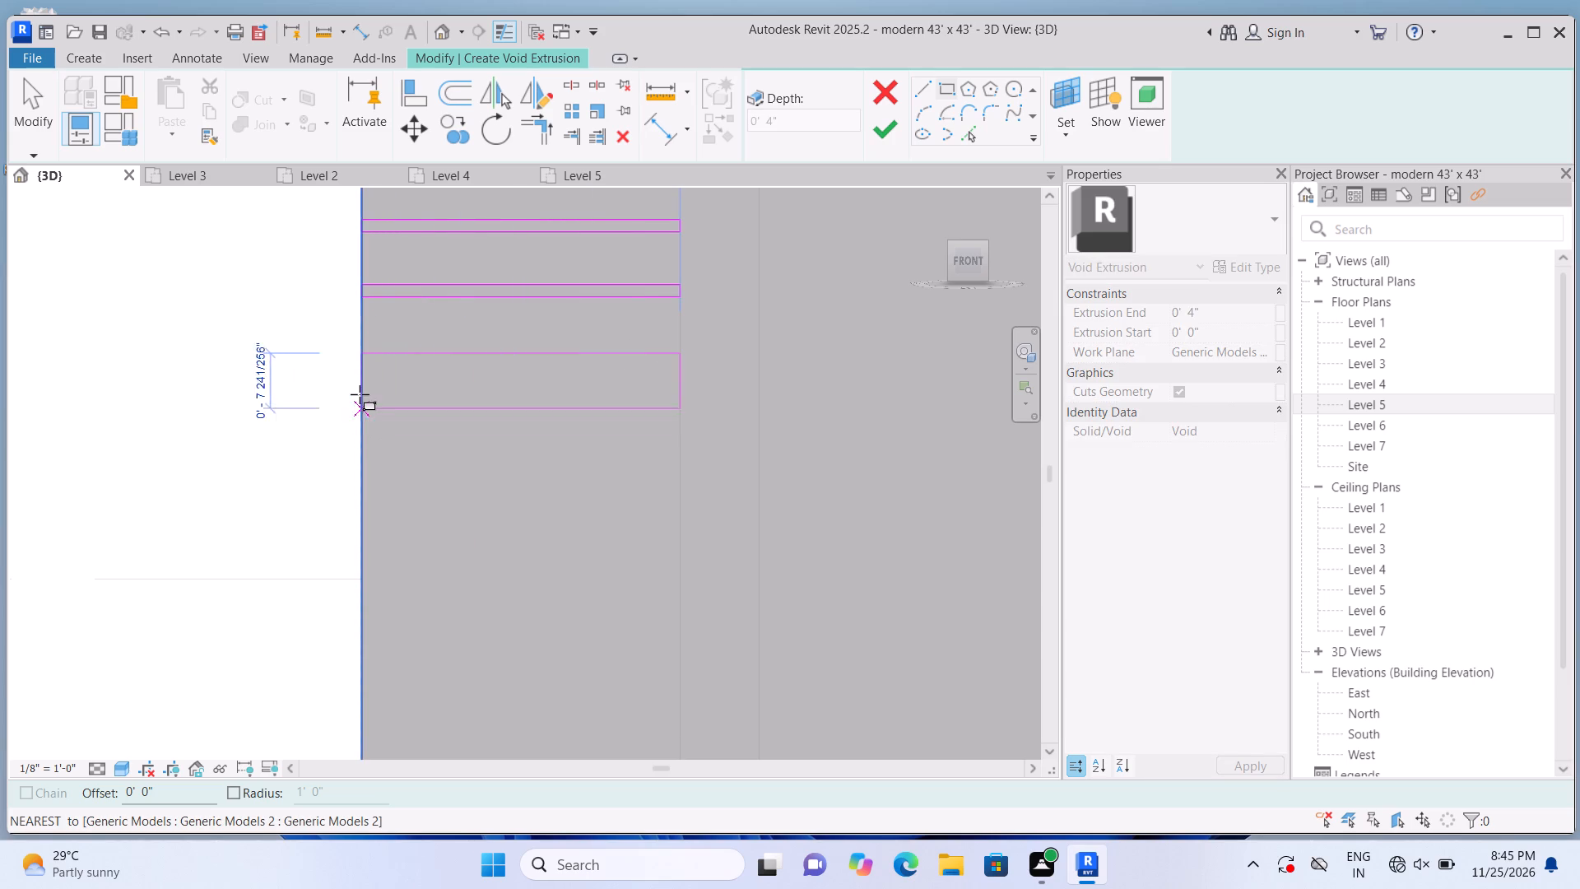
click(359, 364)
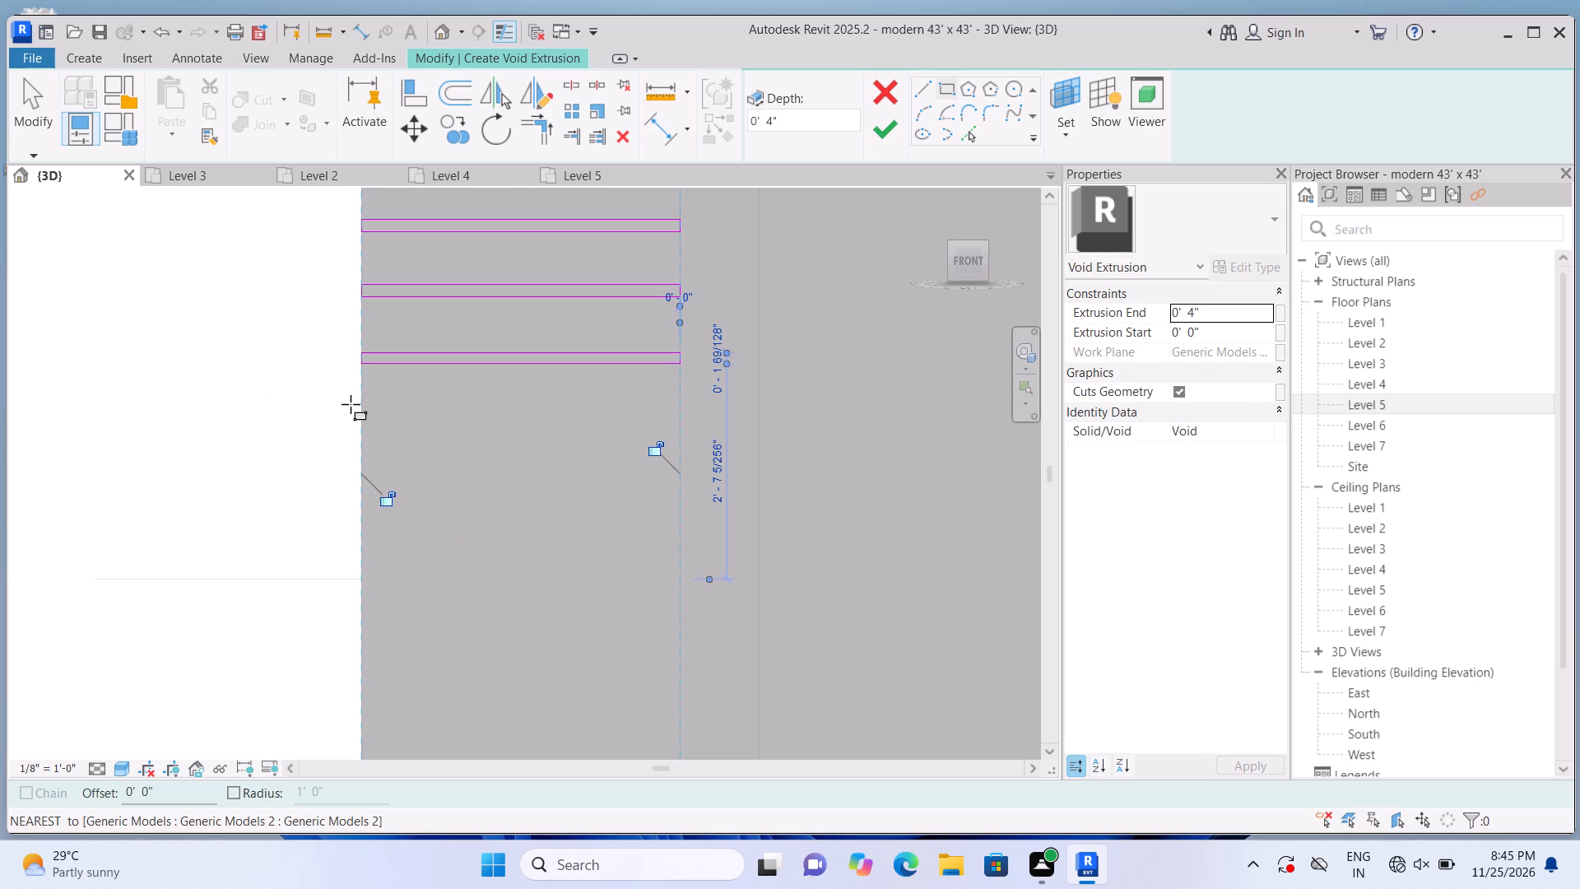
key(Escape)
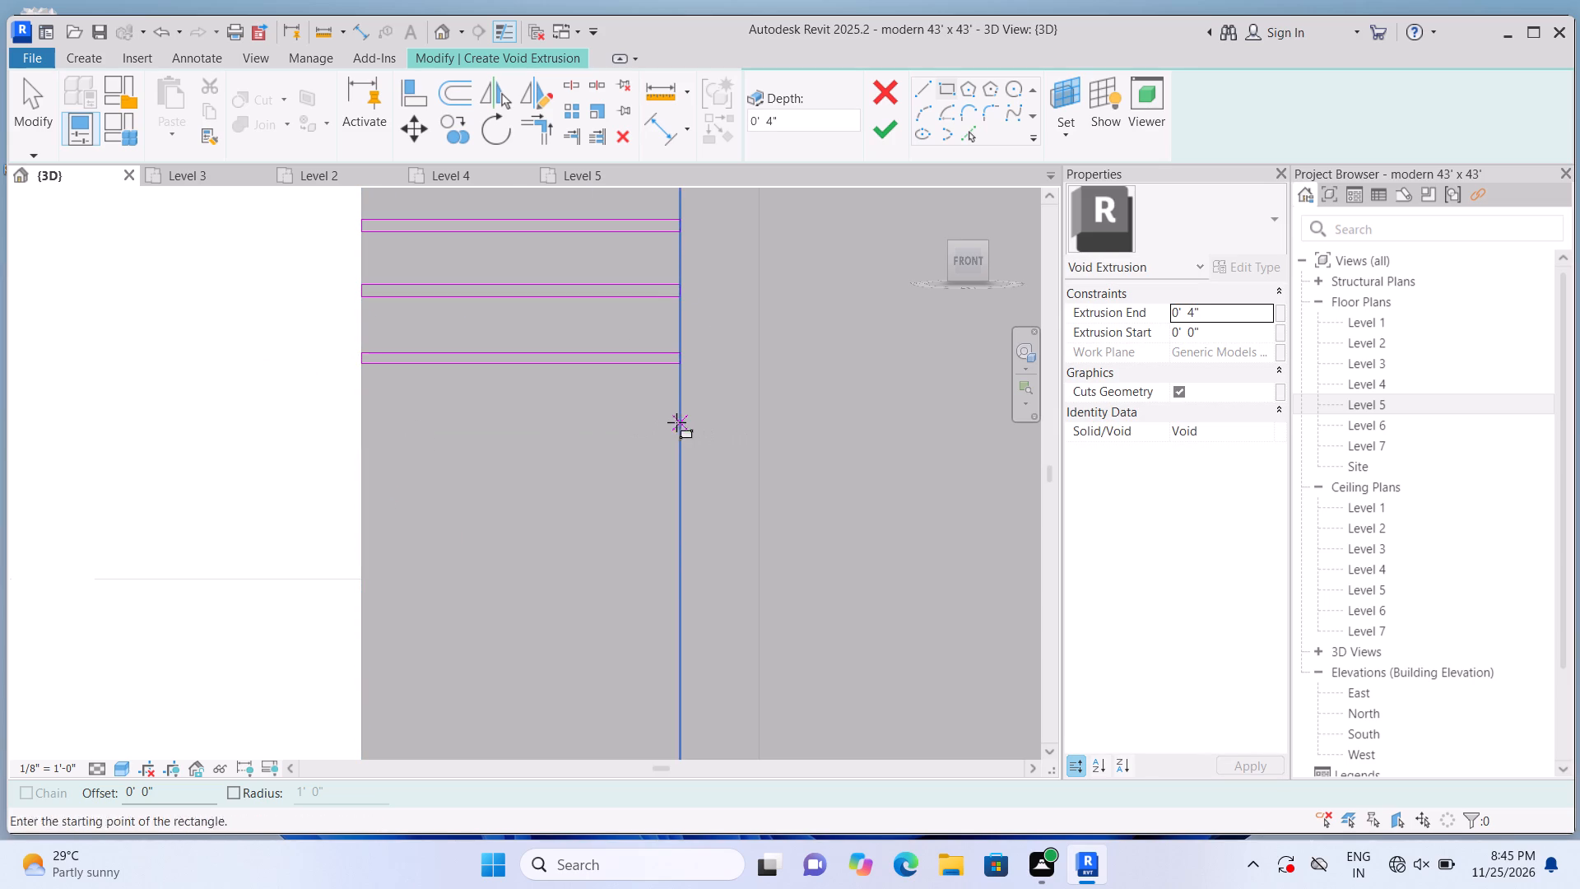
click(681, 422)
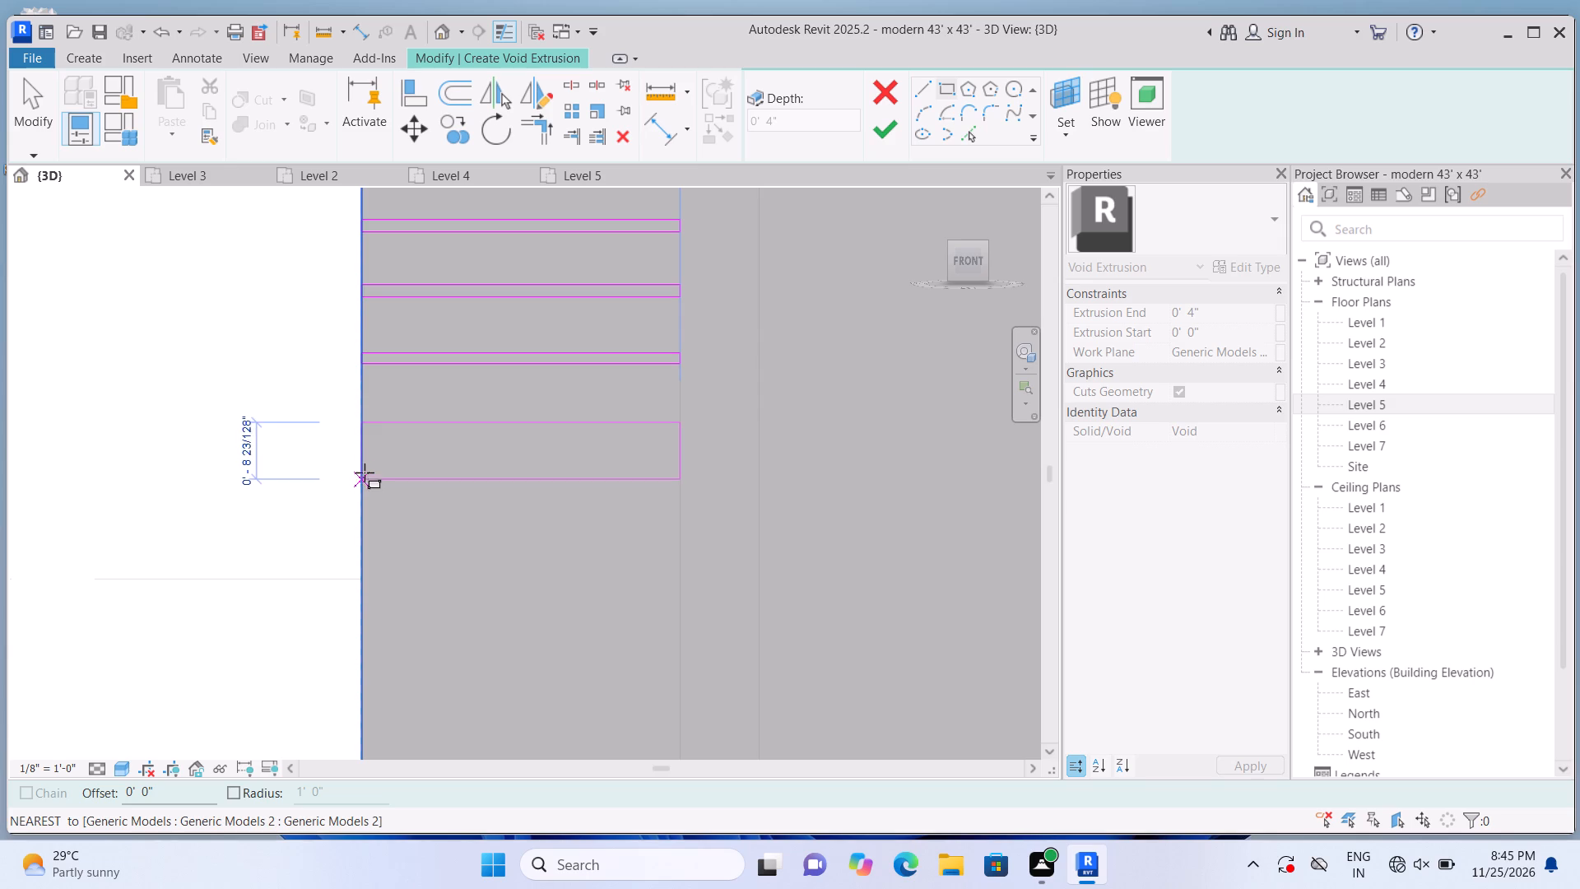
click(367, 431)
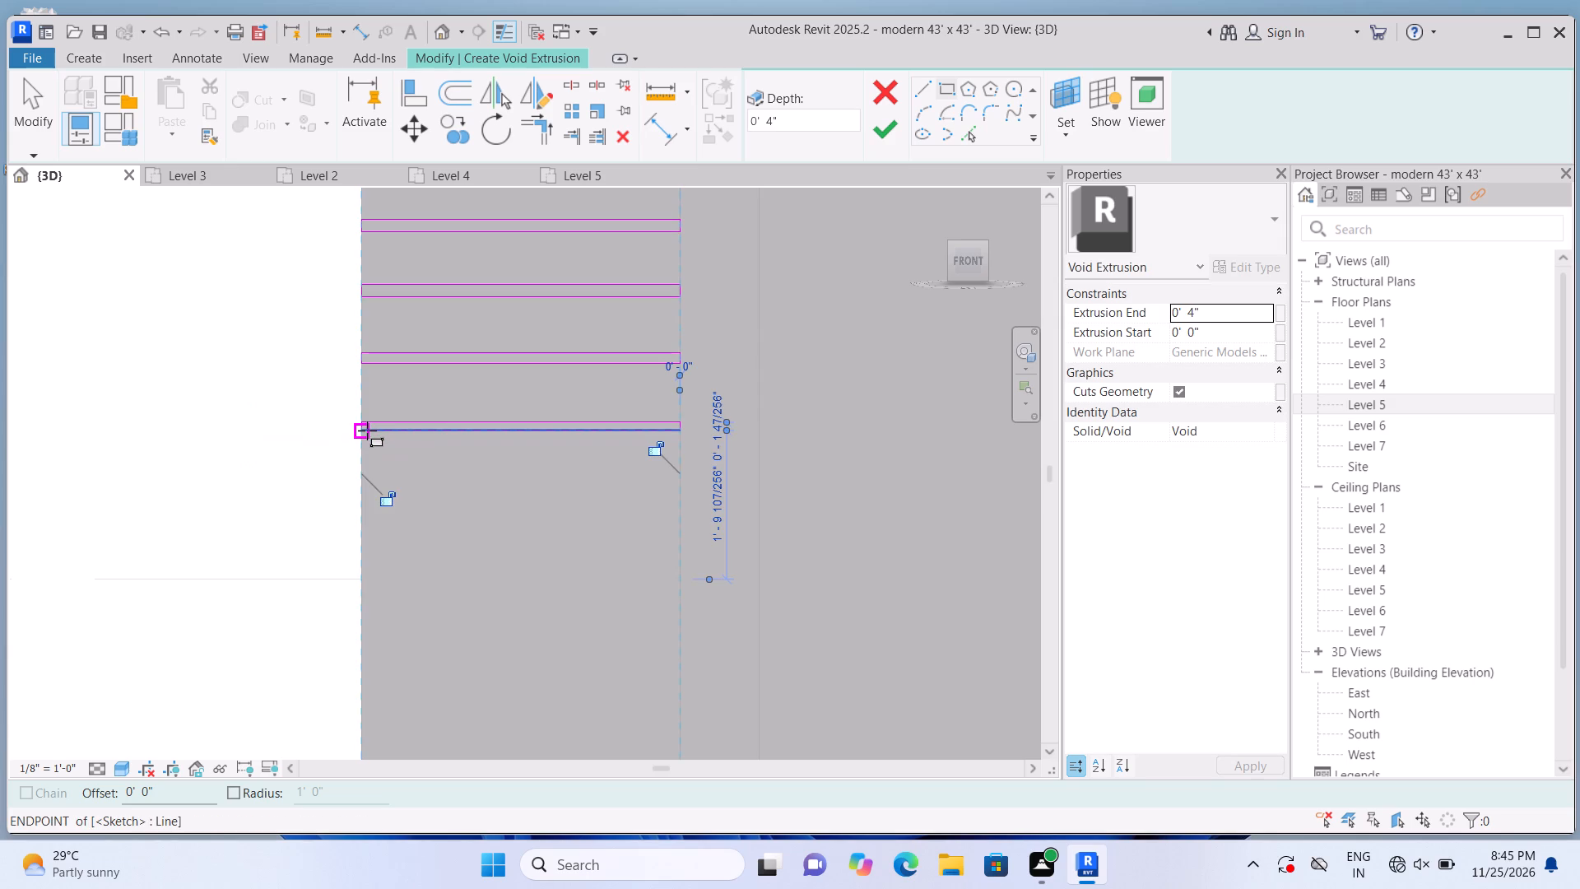
key(Escape)
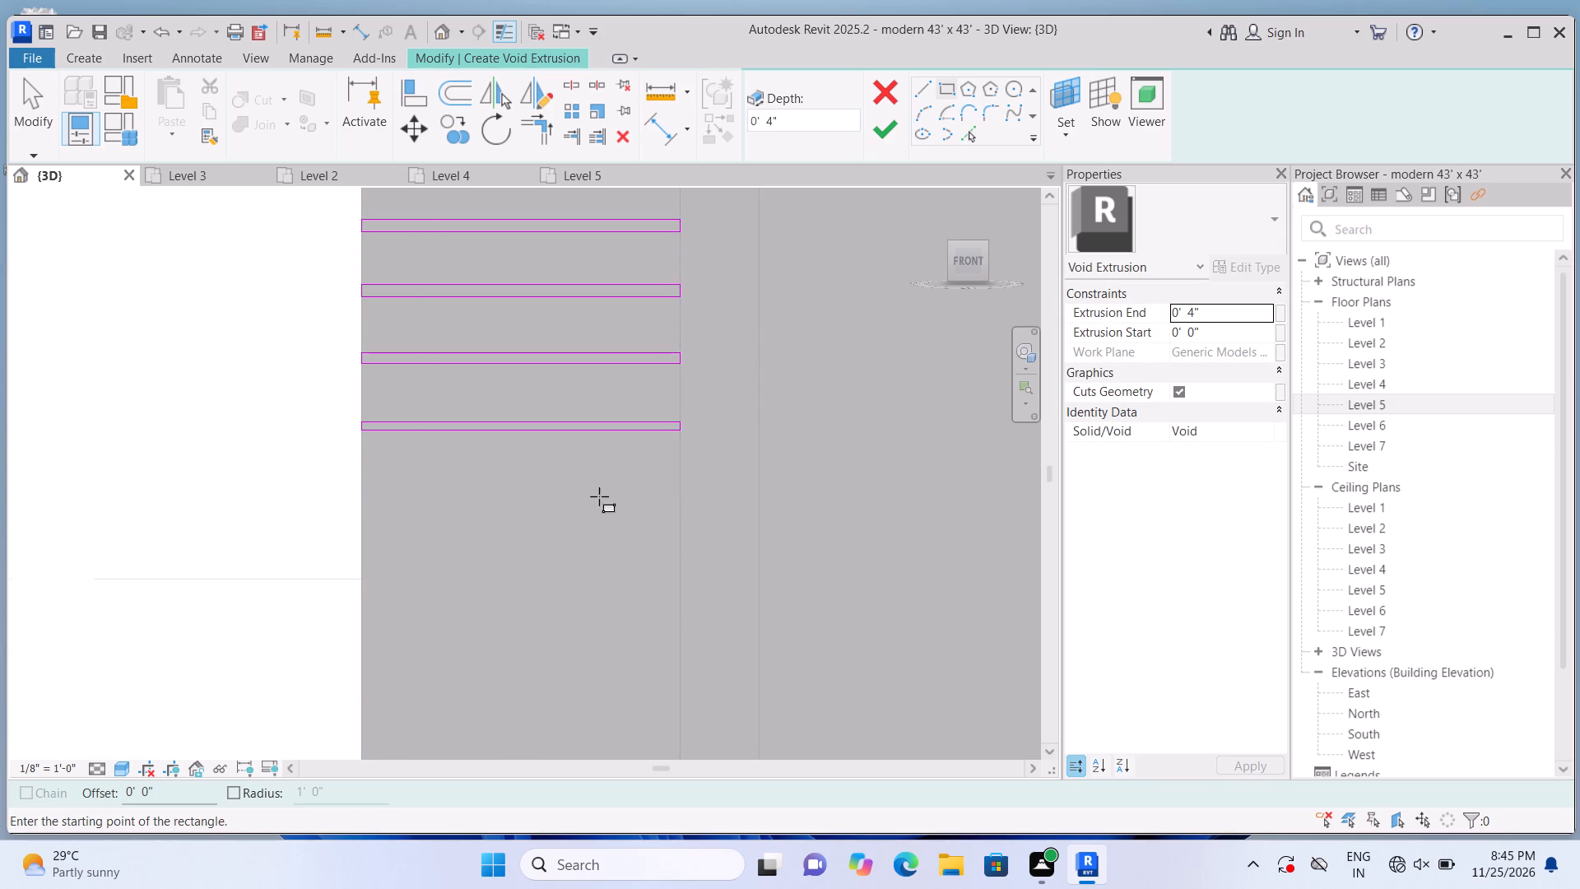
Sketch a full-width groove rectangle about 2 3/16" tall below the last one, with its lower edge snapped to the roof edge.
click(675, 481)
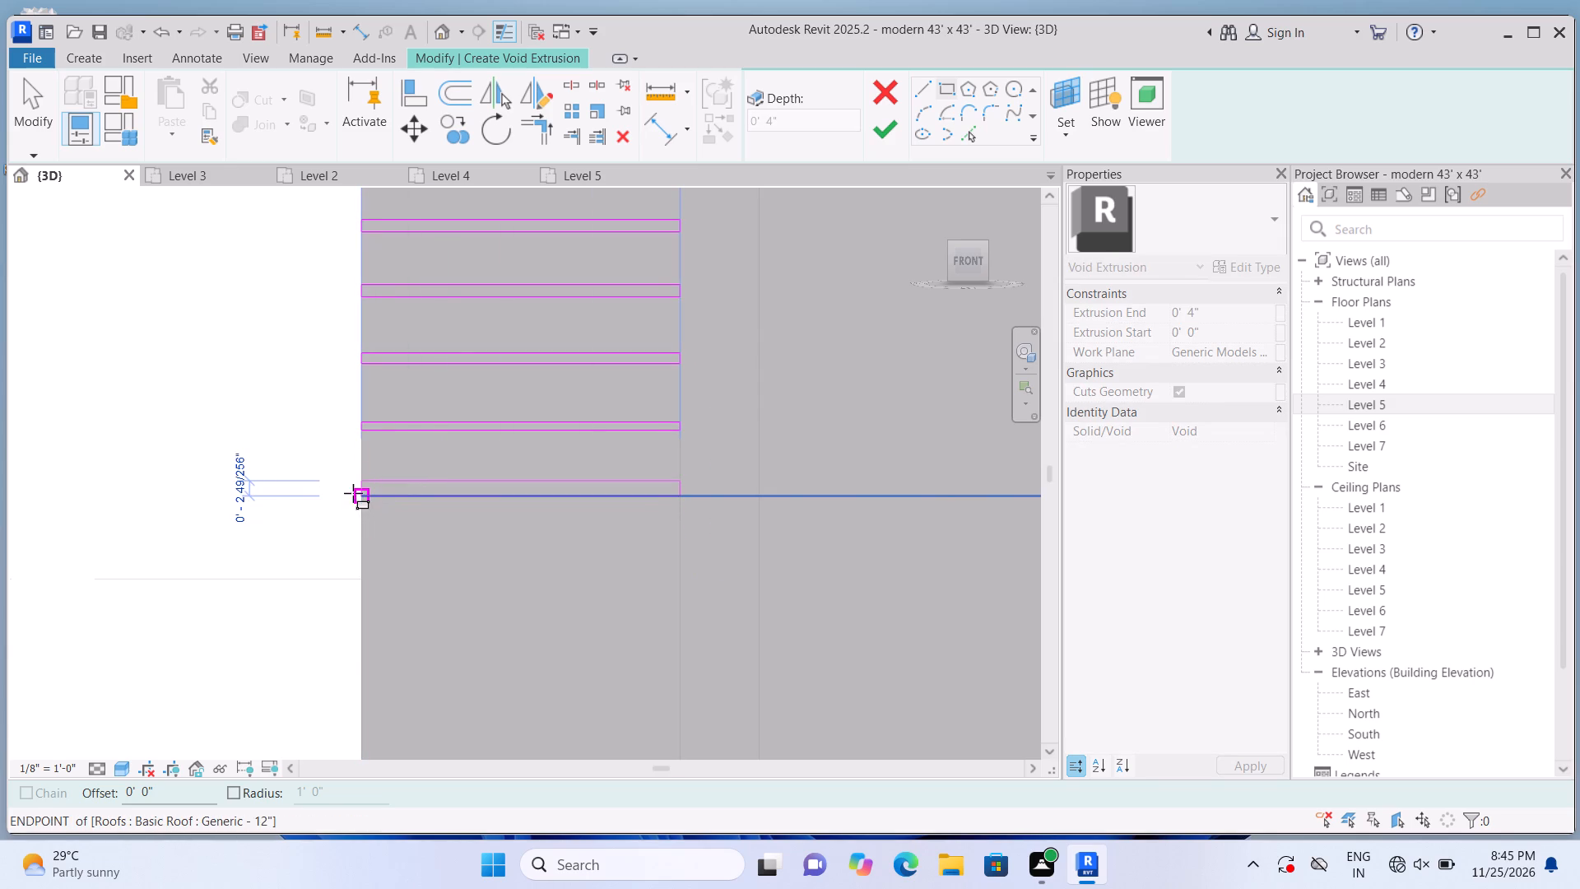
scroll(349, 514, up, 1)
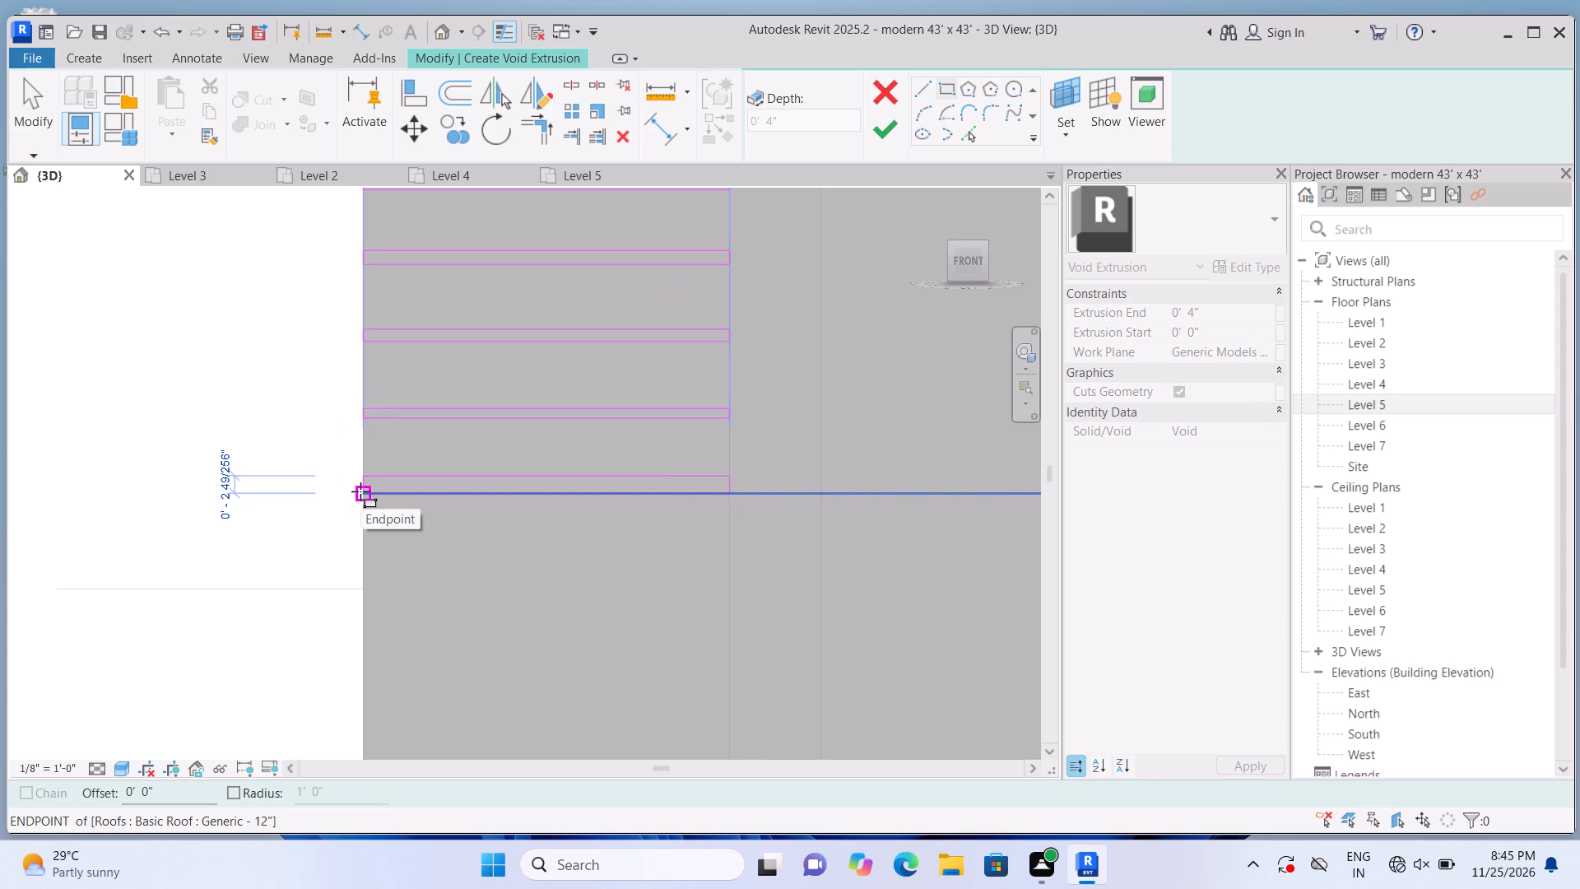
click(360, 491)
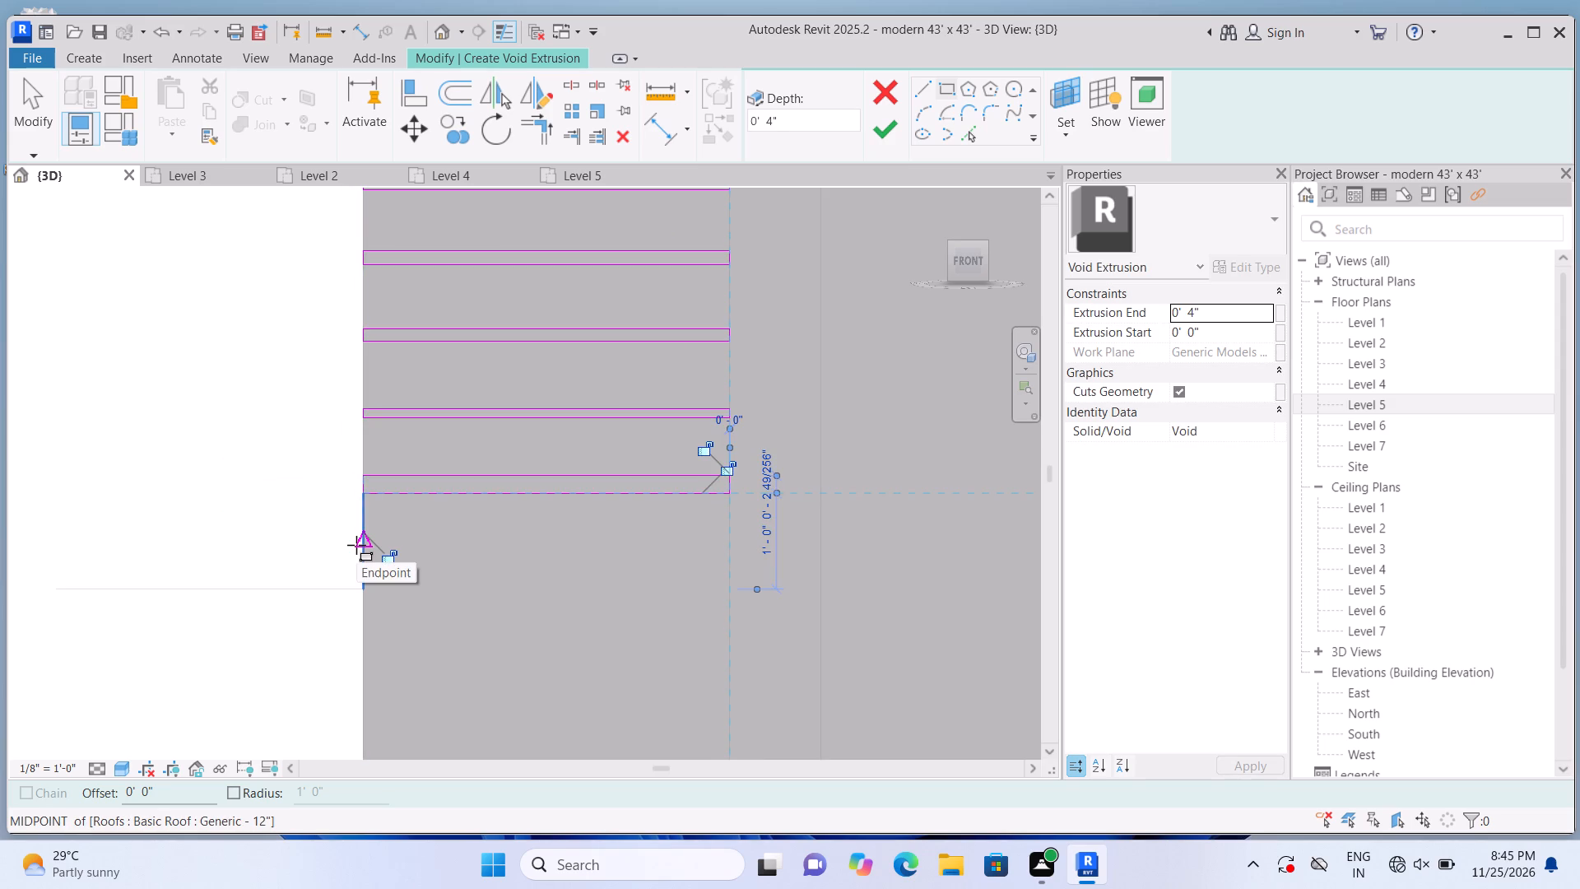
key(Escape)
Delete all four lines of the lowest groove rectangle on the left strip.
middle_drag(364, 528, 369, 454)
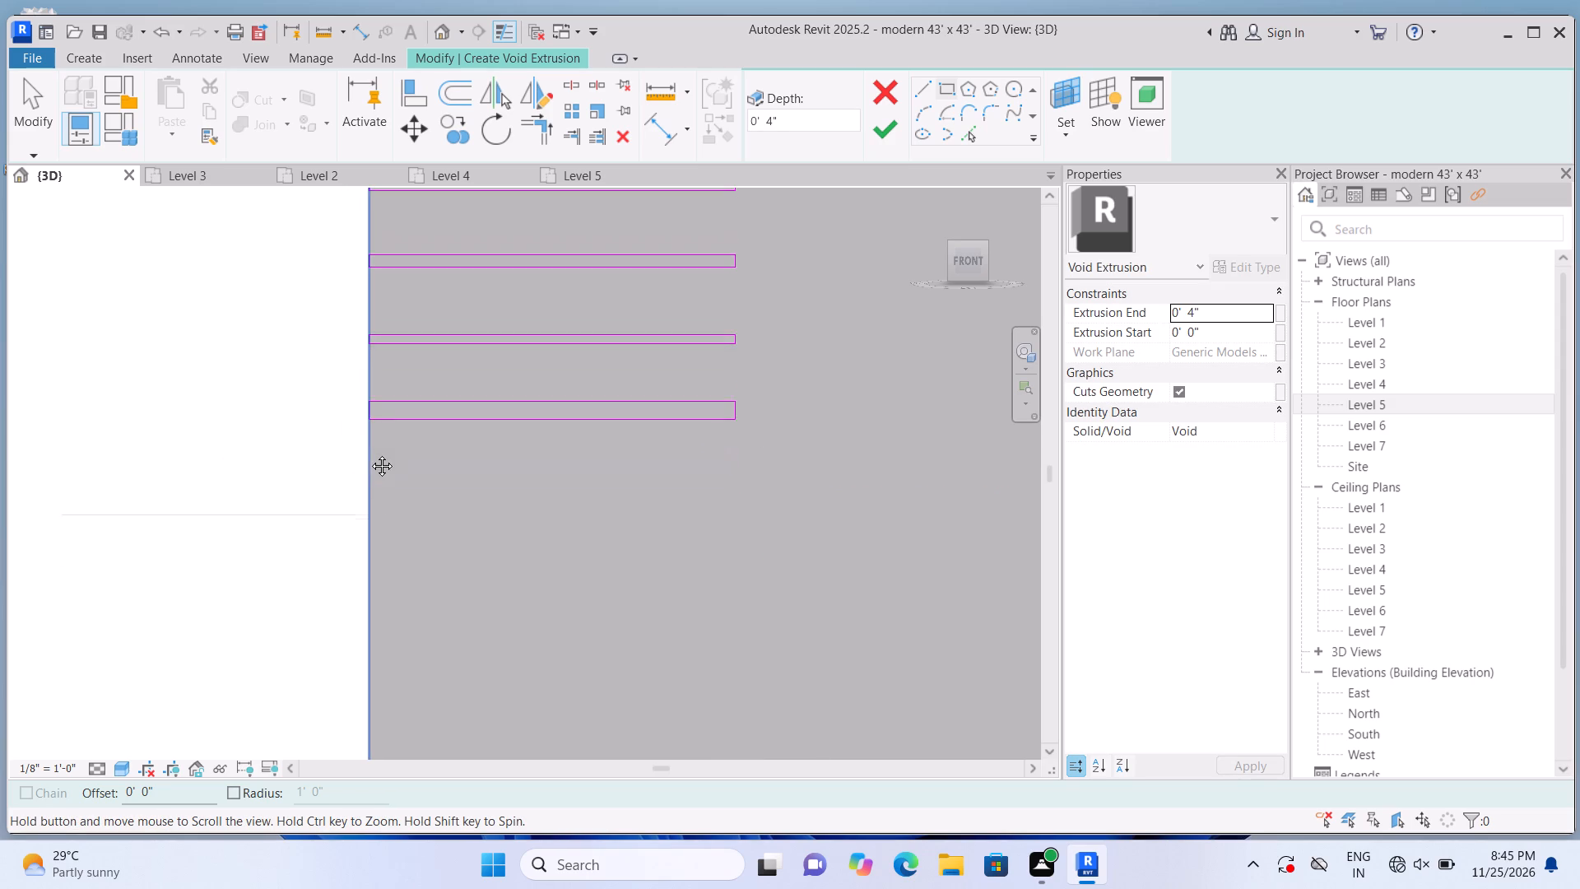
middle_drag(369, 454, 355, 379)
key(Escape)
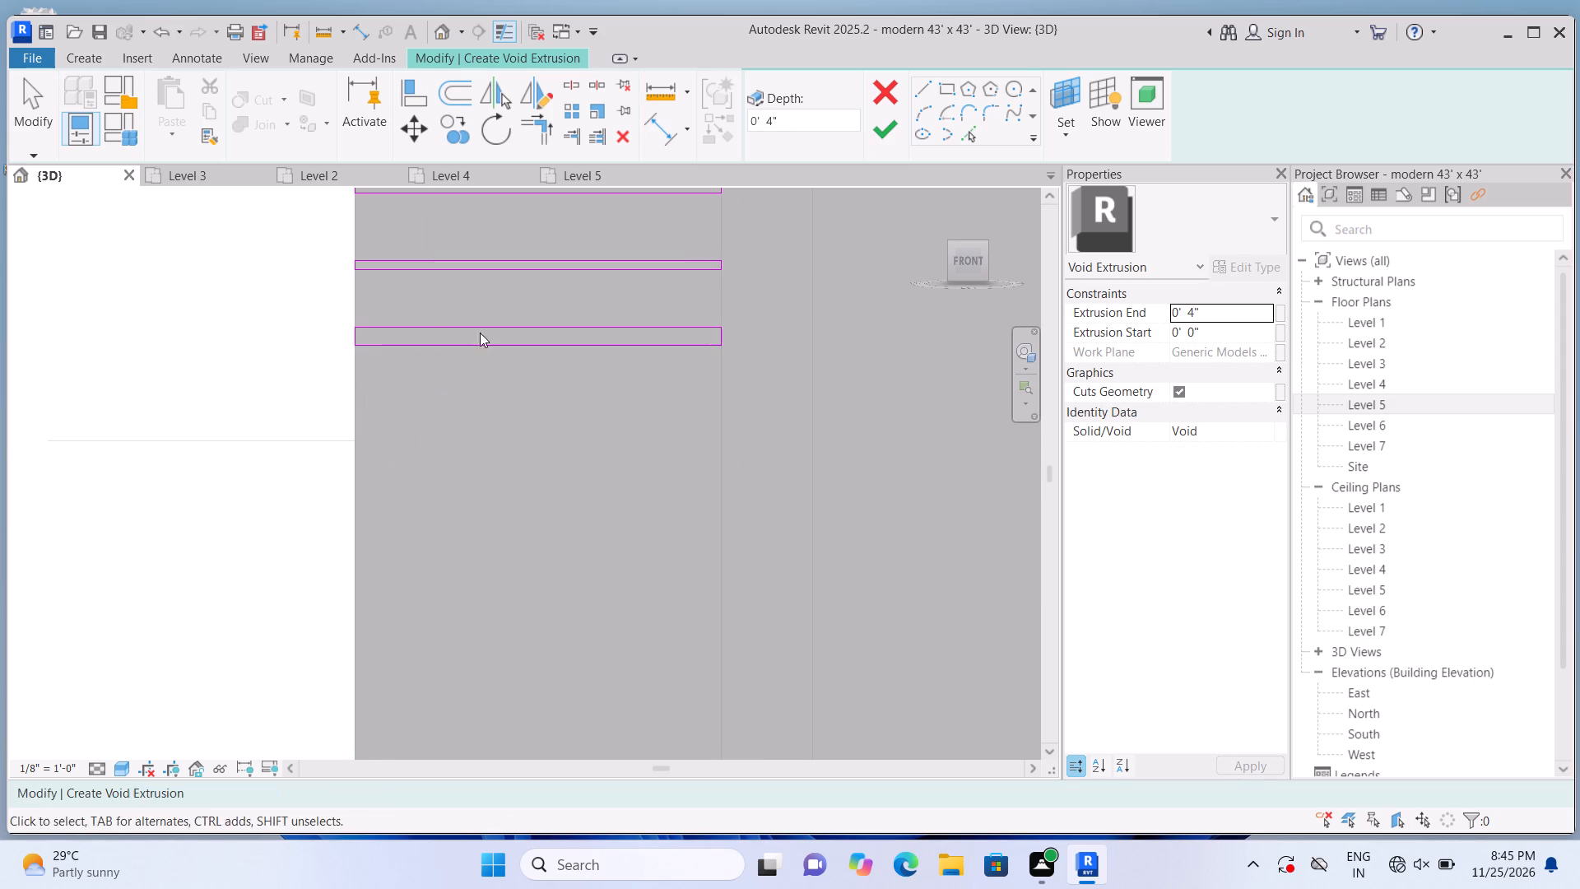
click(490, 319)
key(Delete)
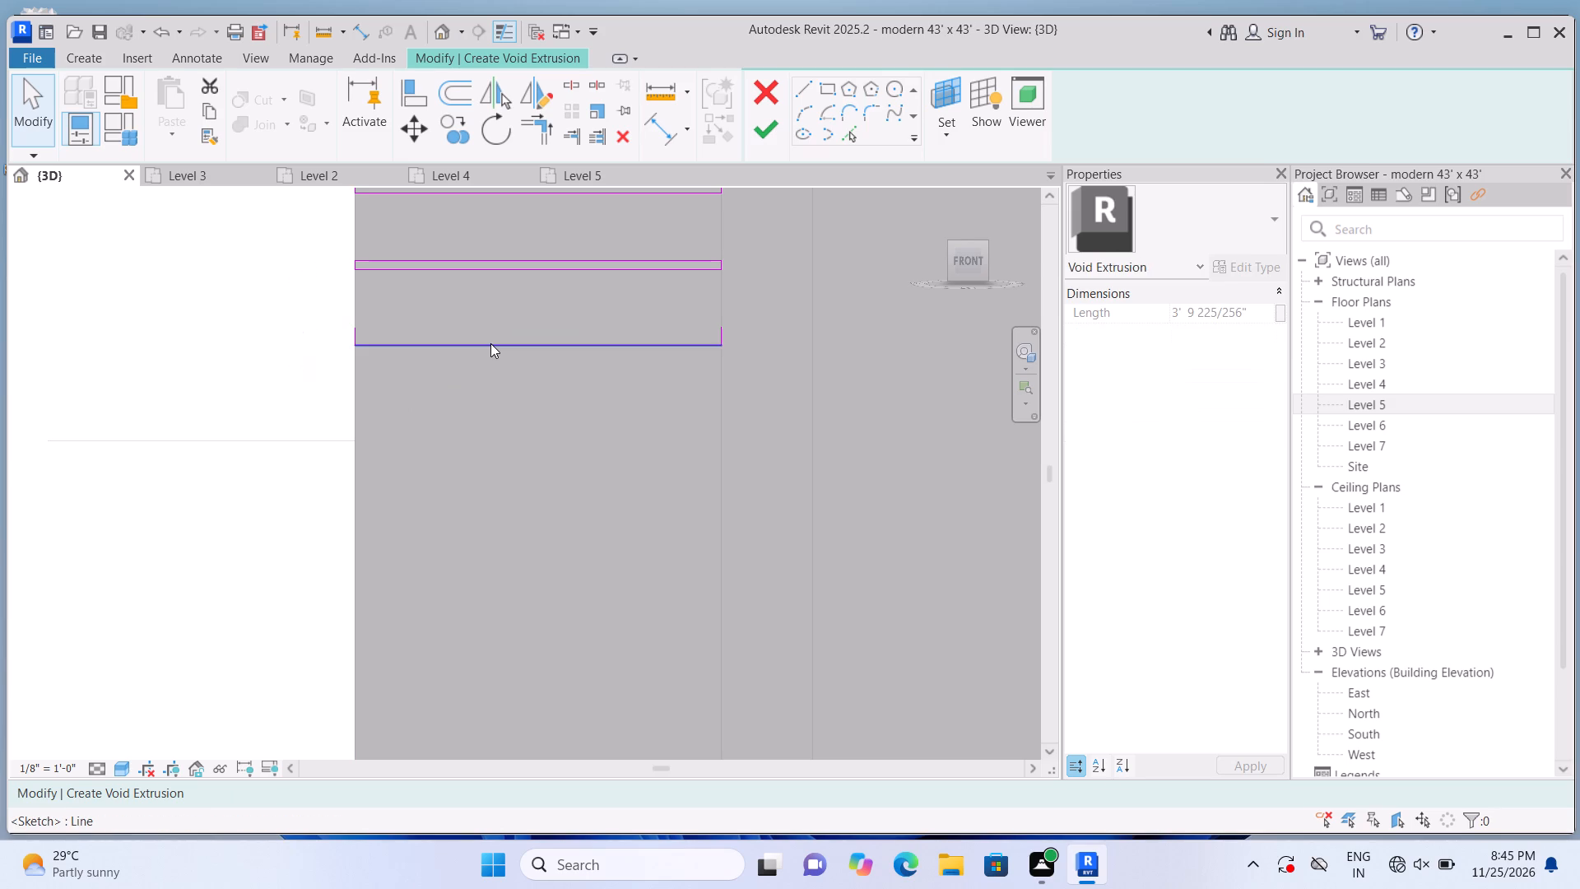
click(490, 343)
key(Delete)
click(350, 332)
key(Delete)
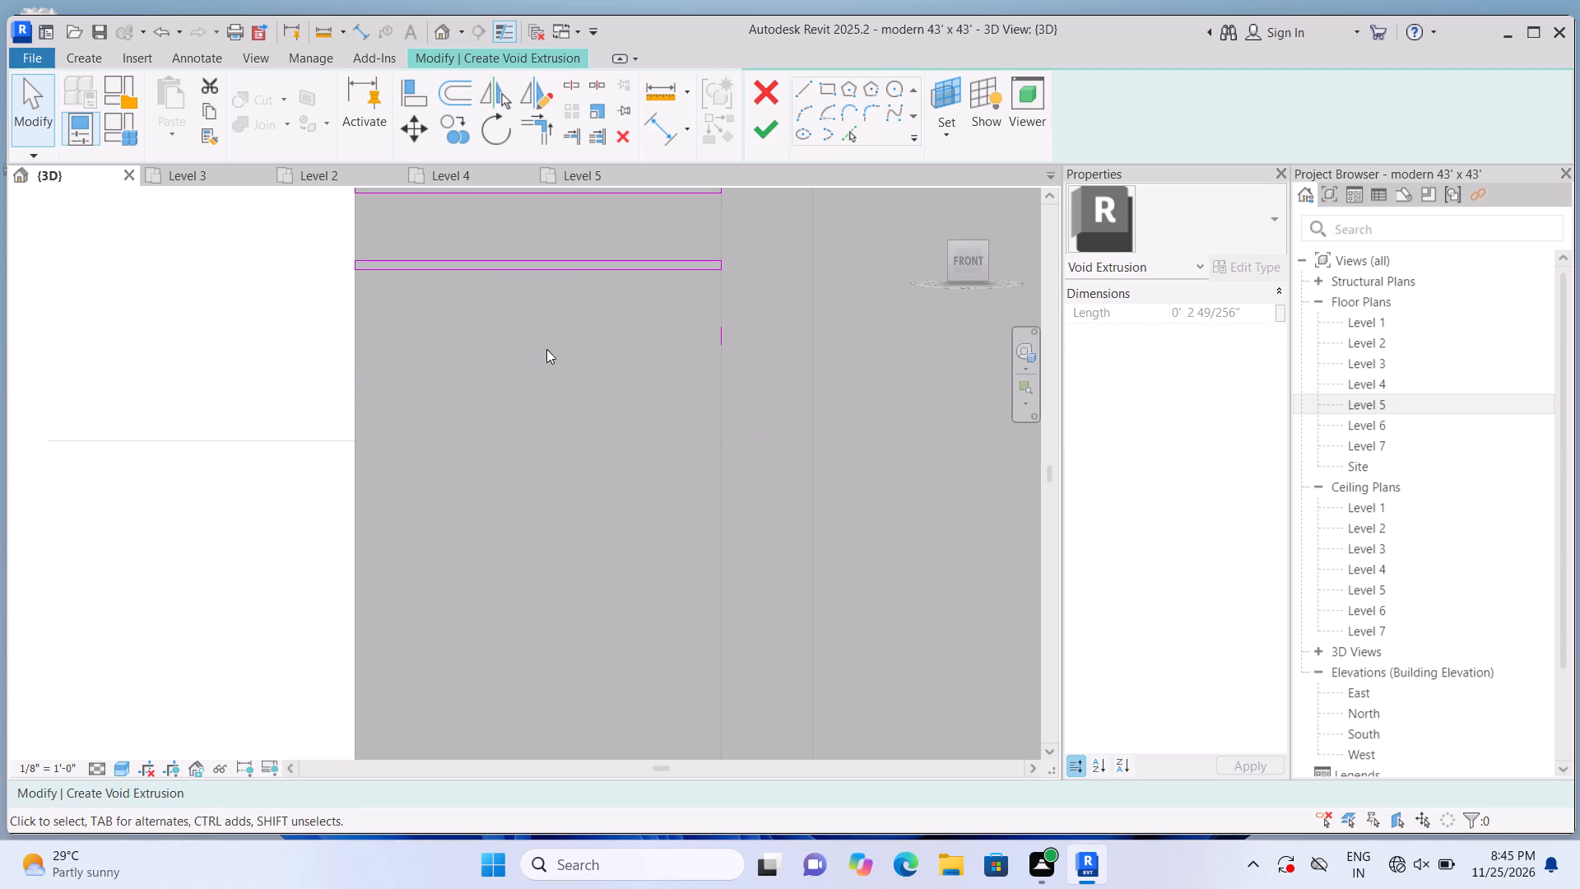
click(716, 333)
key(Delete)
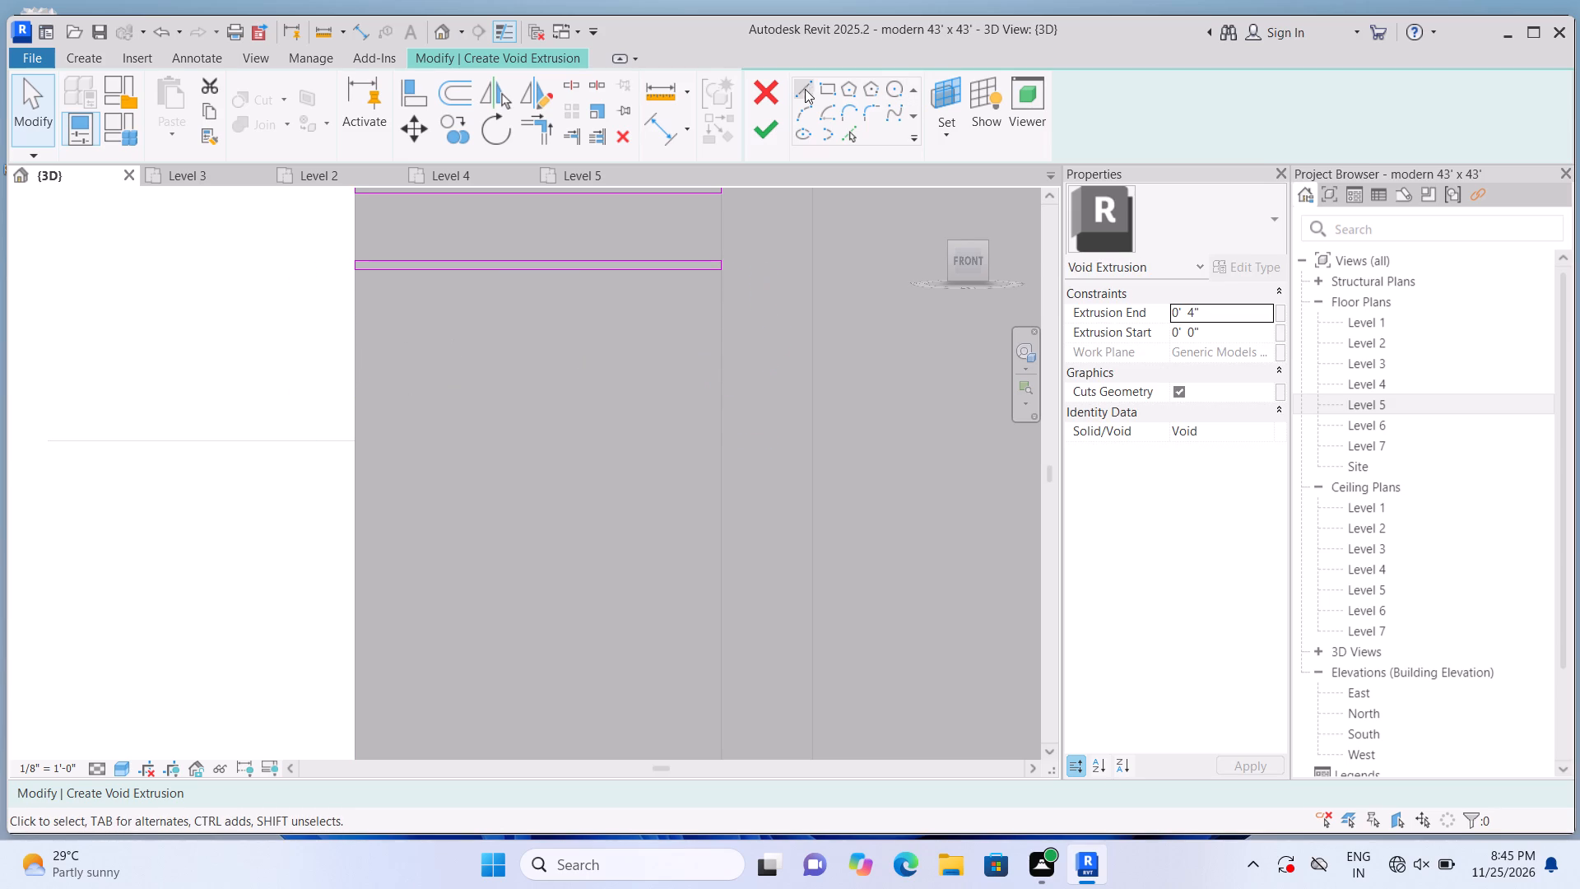
Sketch three full-width groove rectangles with the Rectangle tool, evenly spaced down the left strip below the remaining ones.
click(823, 90)
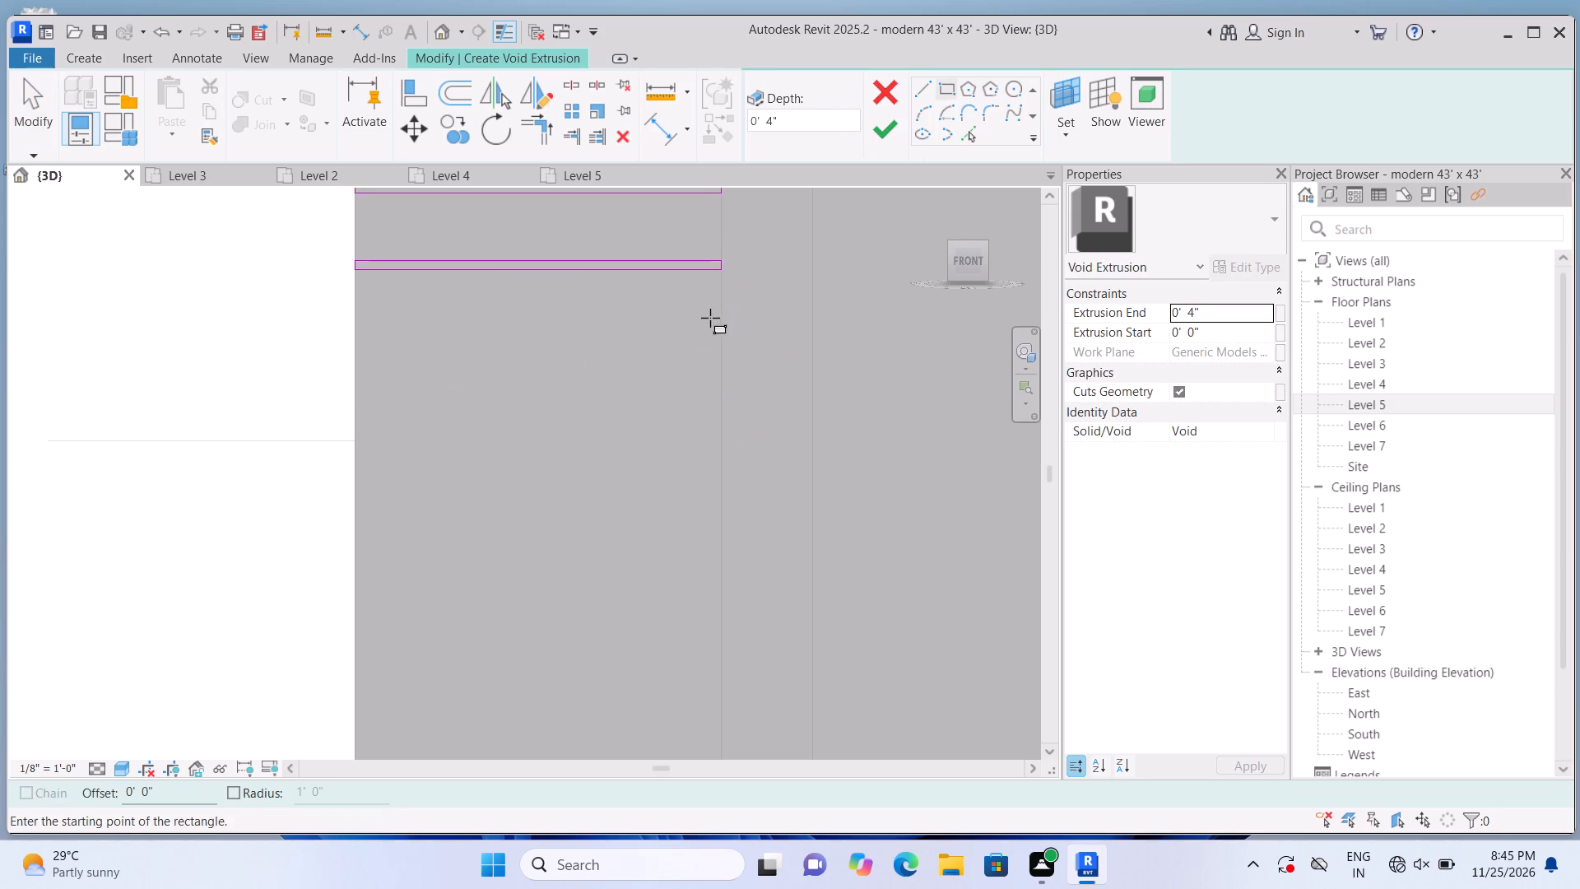
click(716, 340)
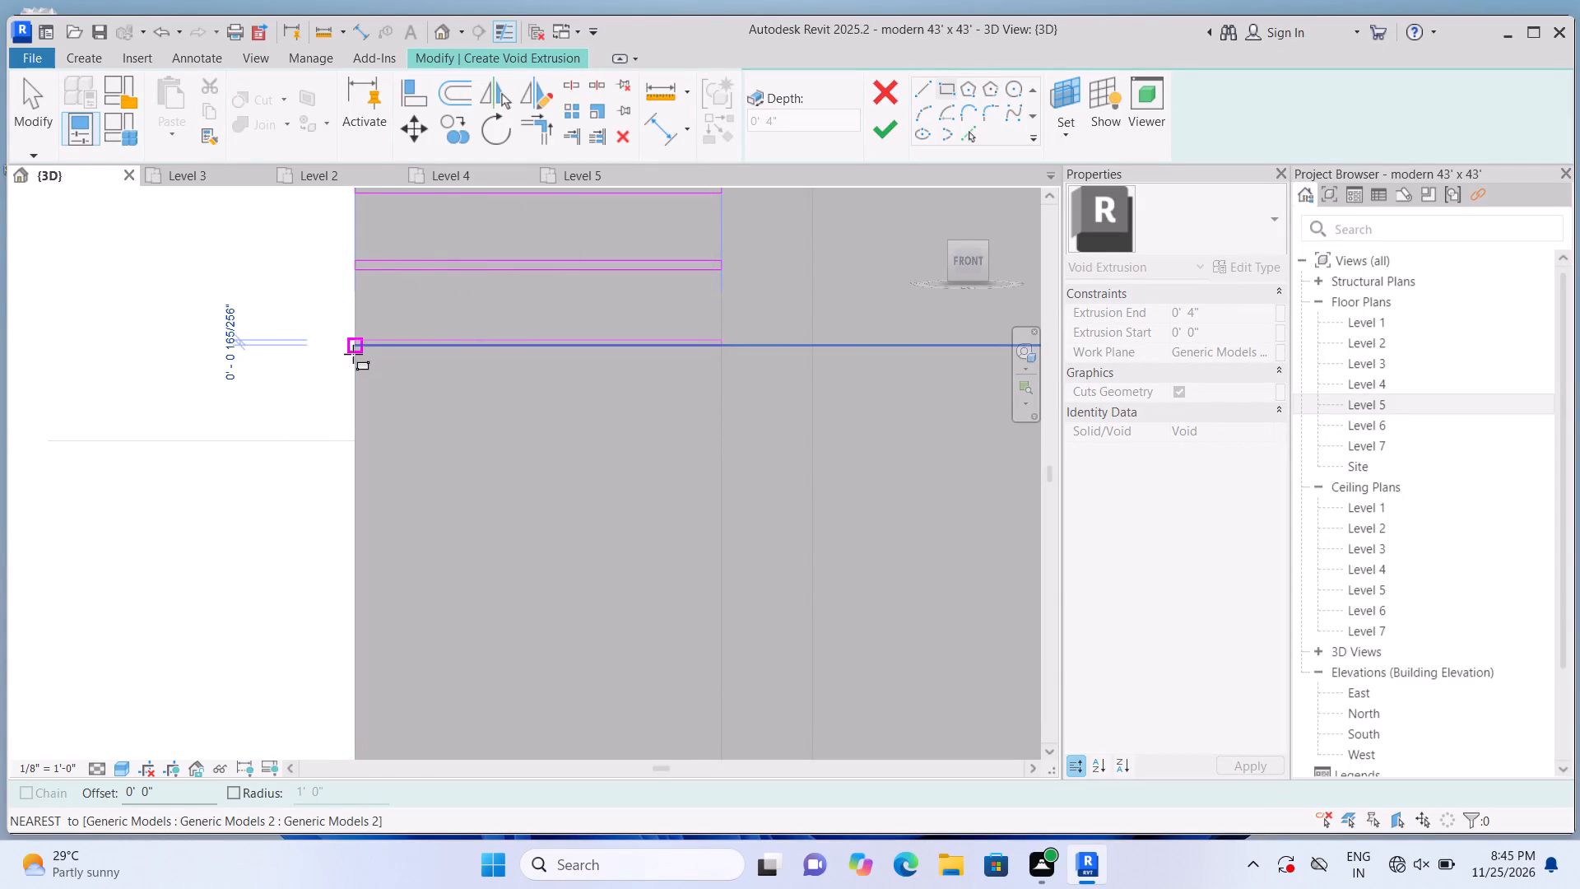
click(353, 356)
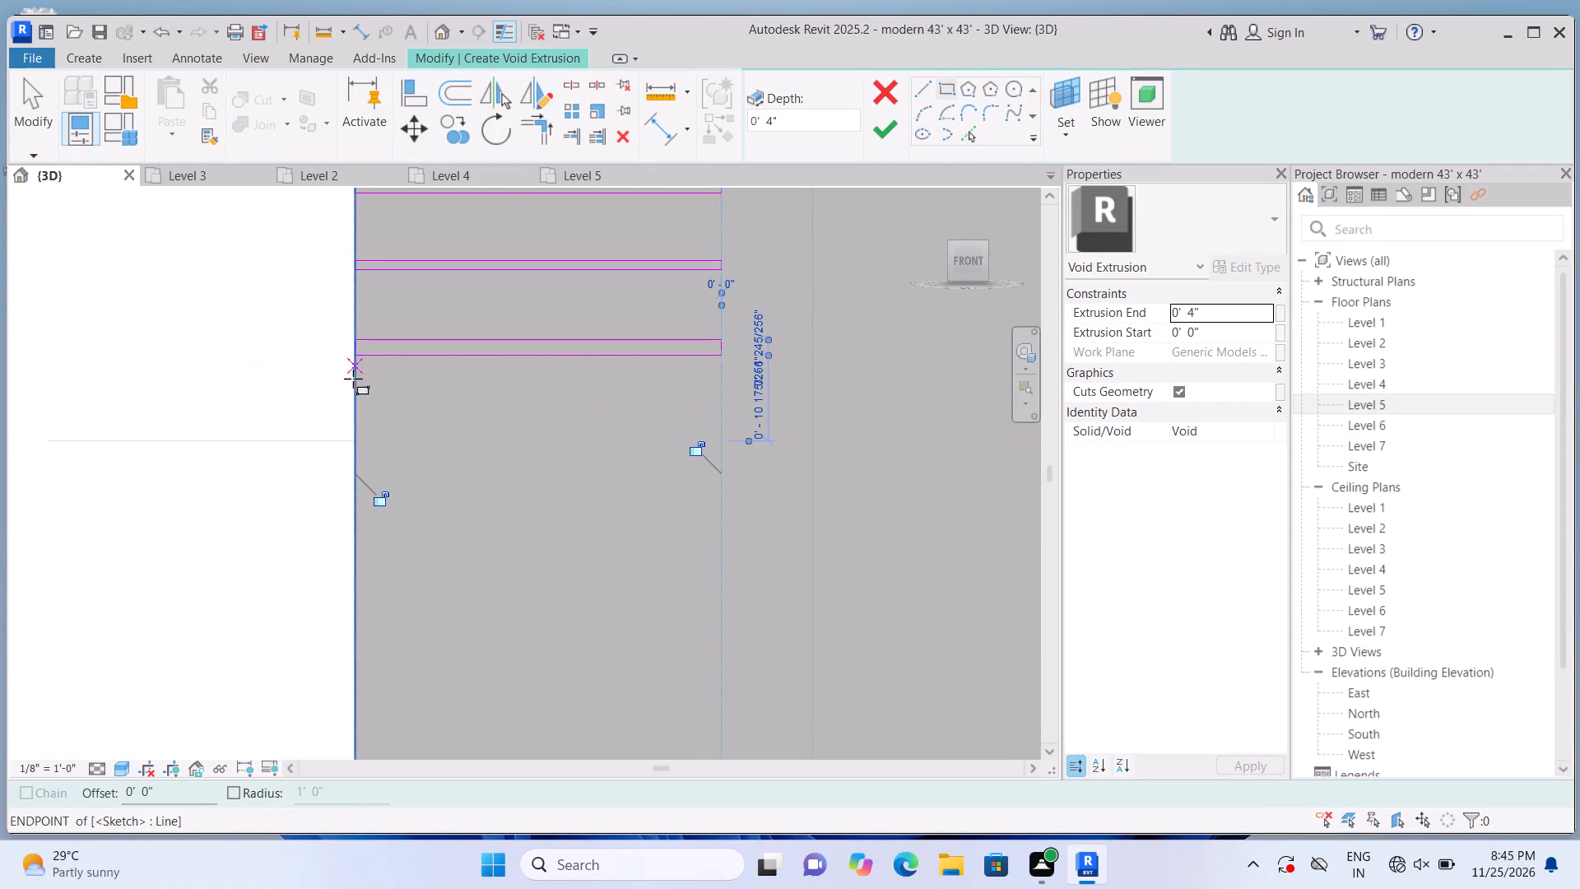
key(Escape)
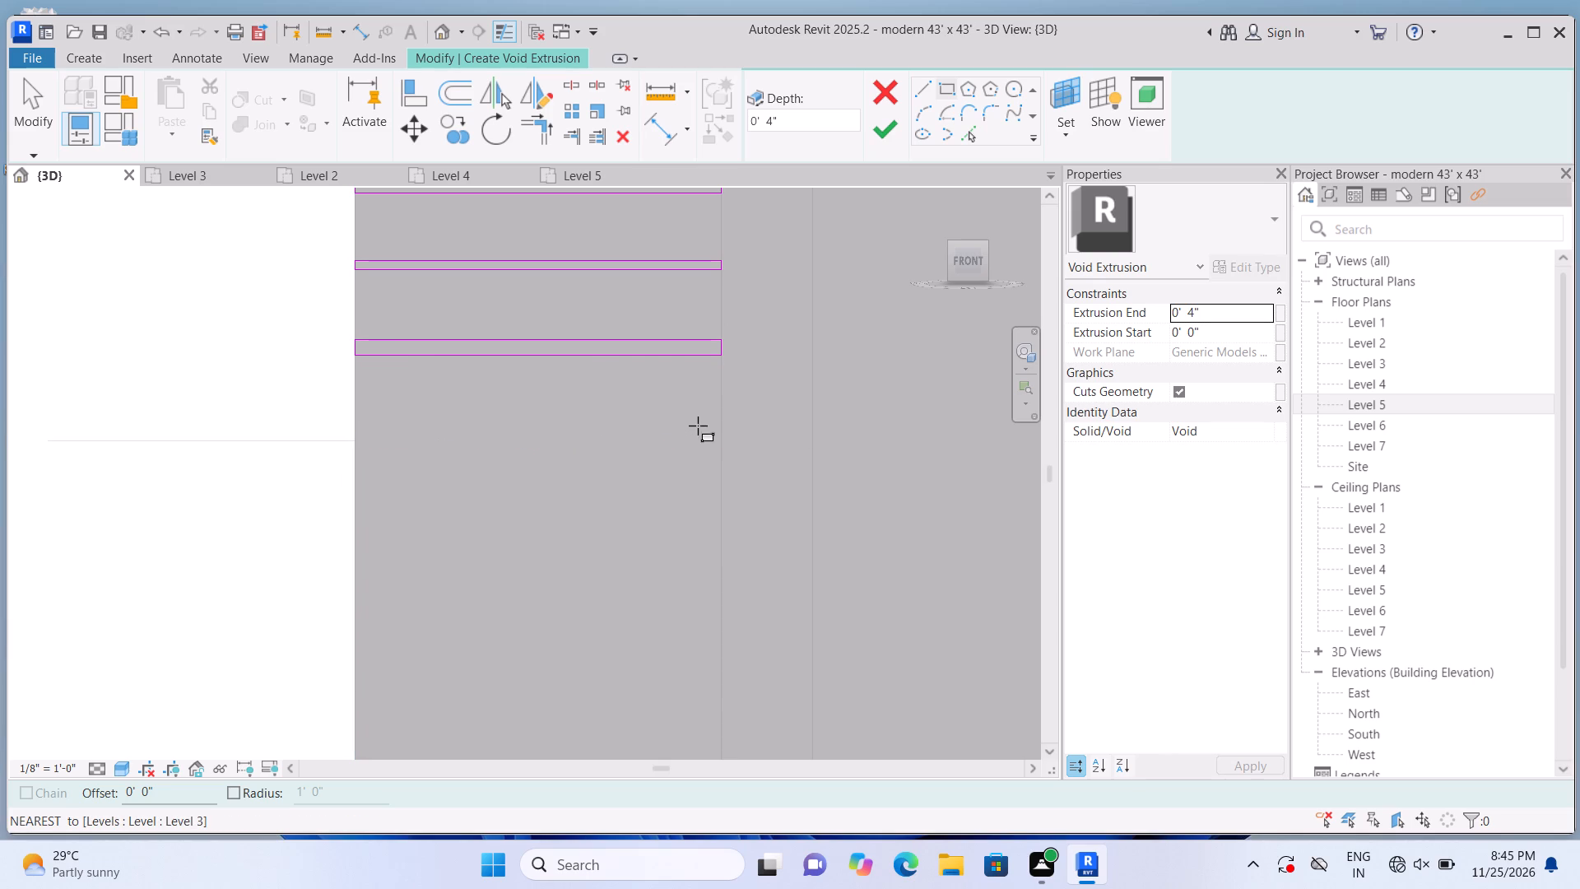
click(714, 417)
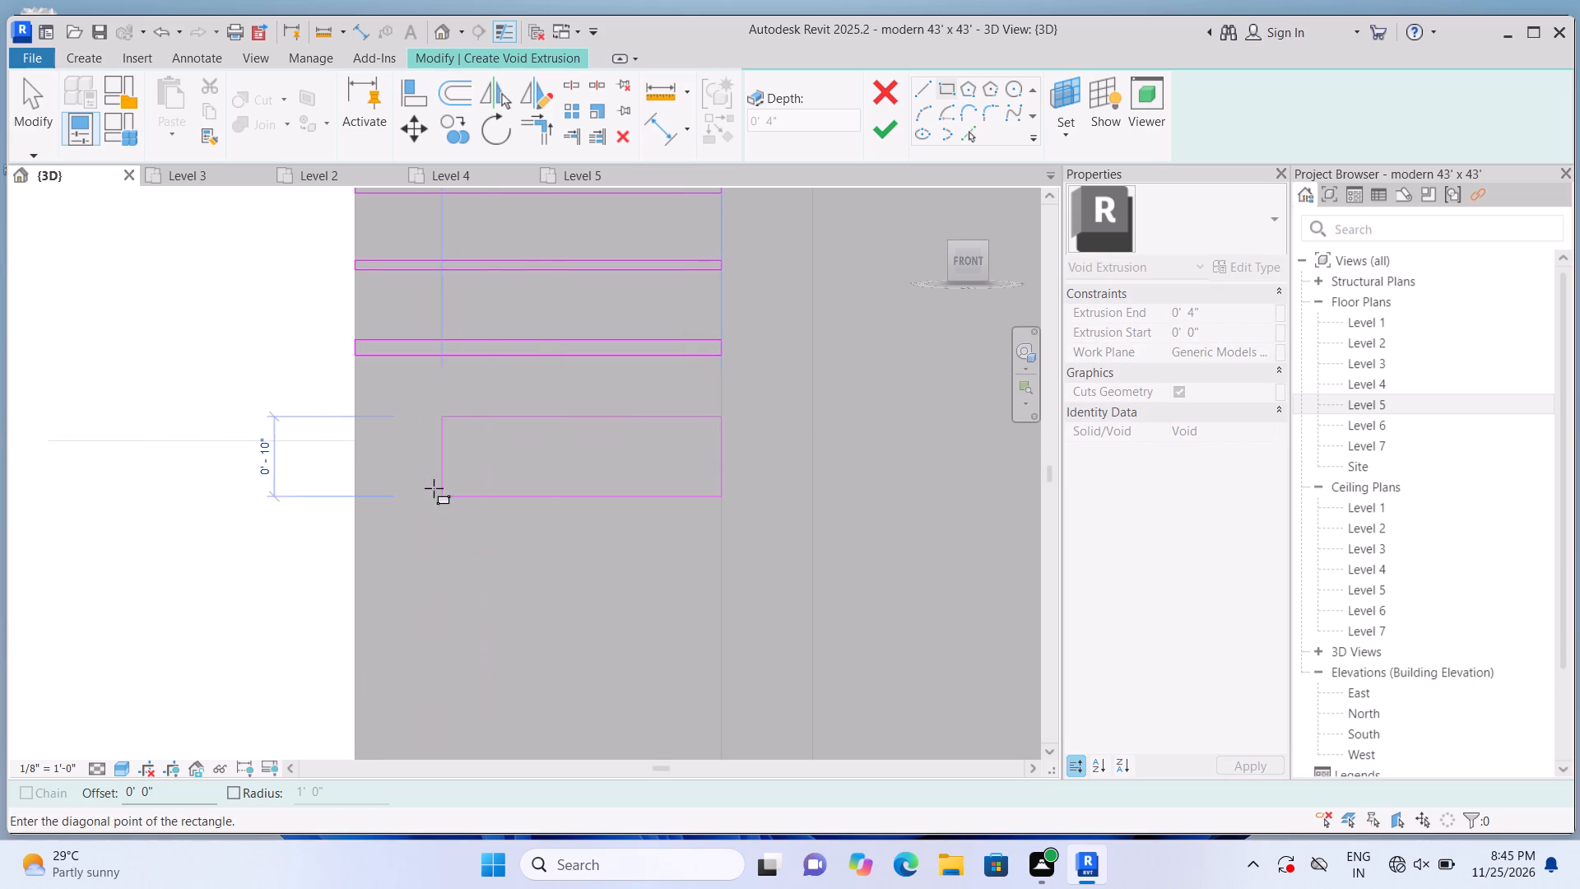
click(352, 427)
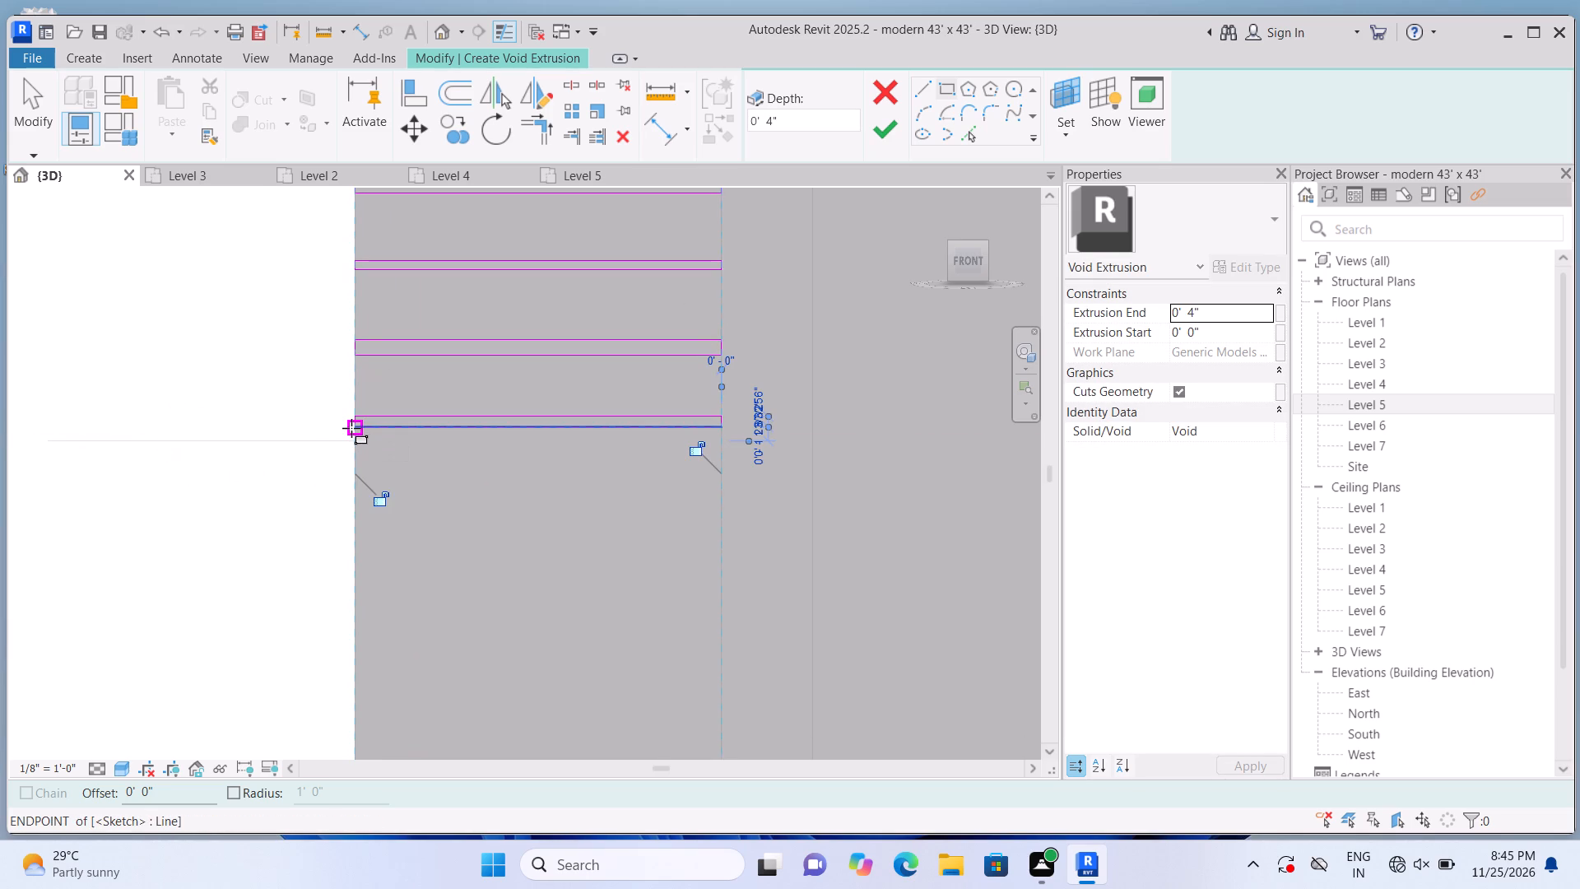
key(Escape)
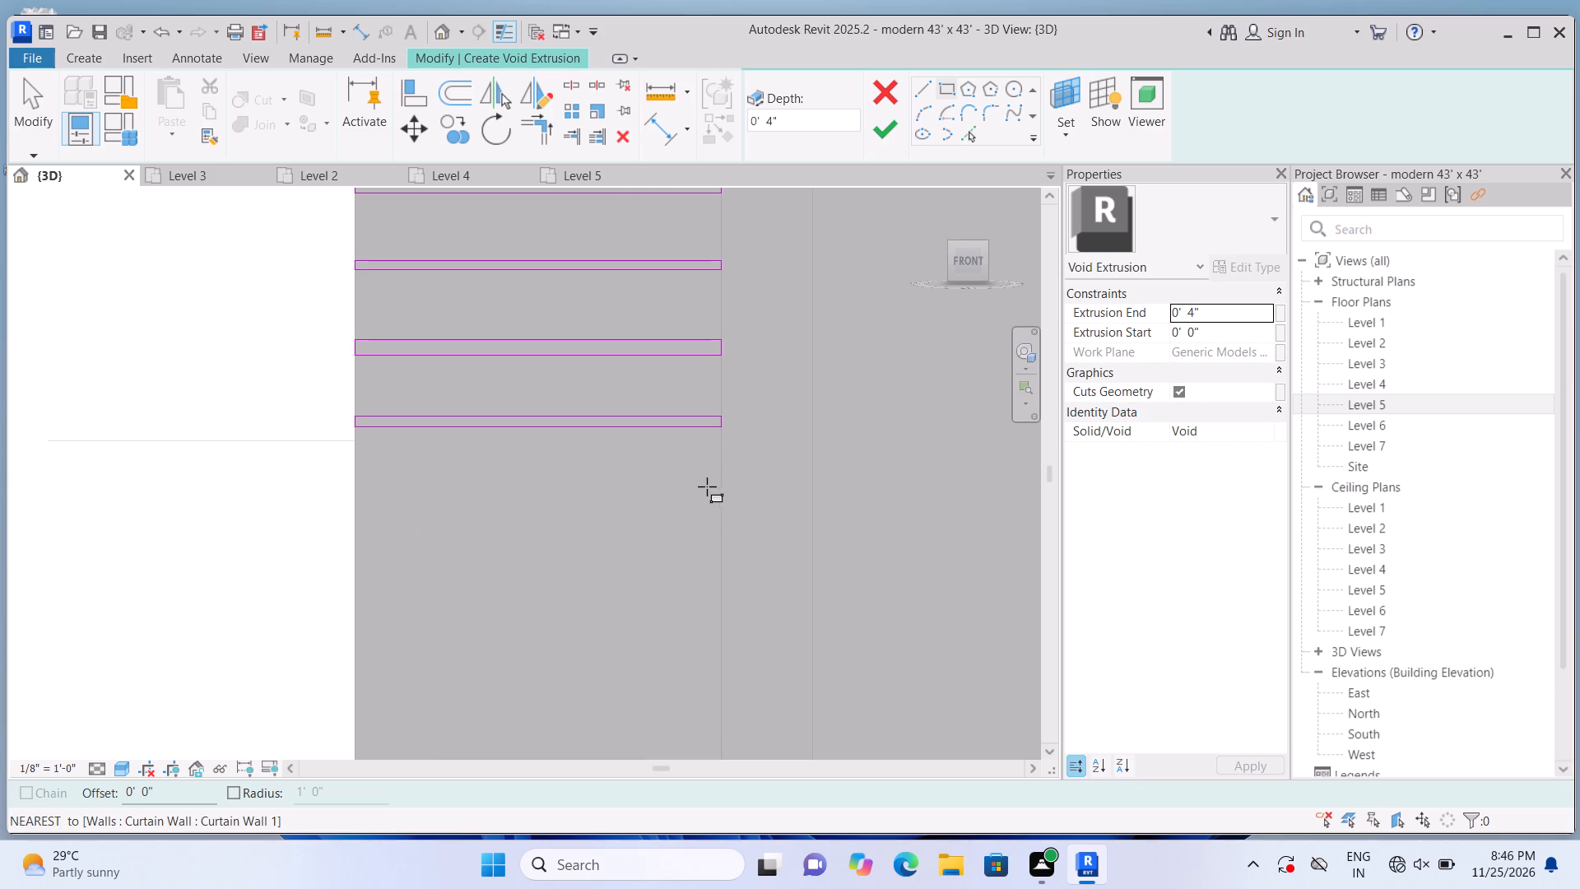
click(722, 489)
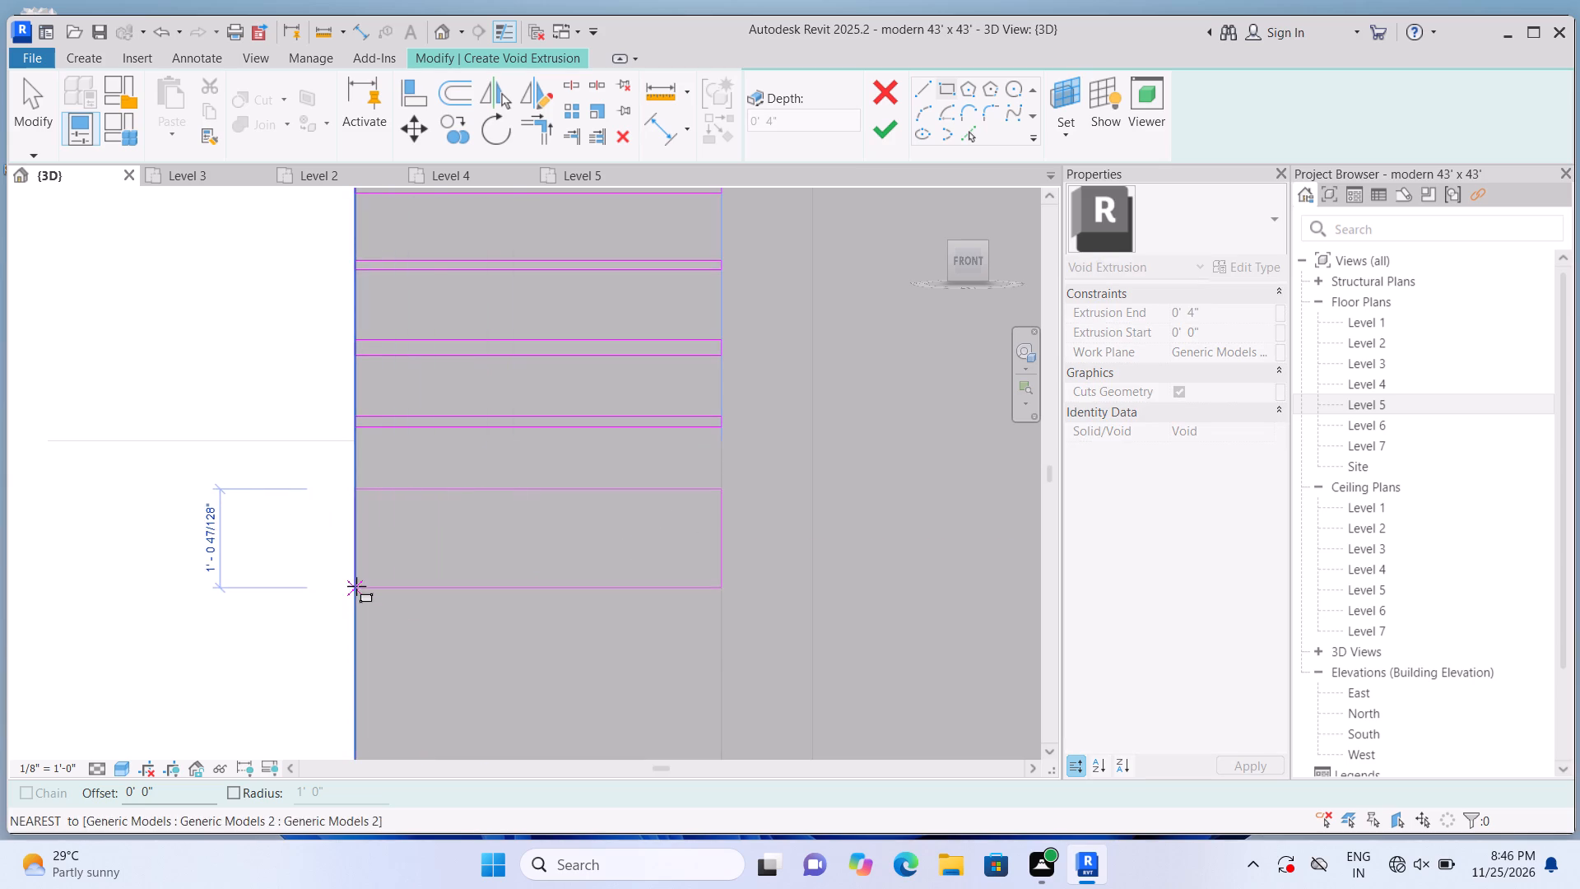
click(361, 500)
key(Escape)
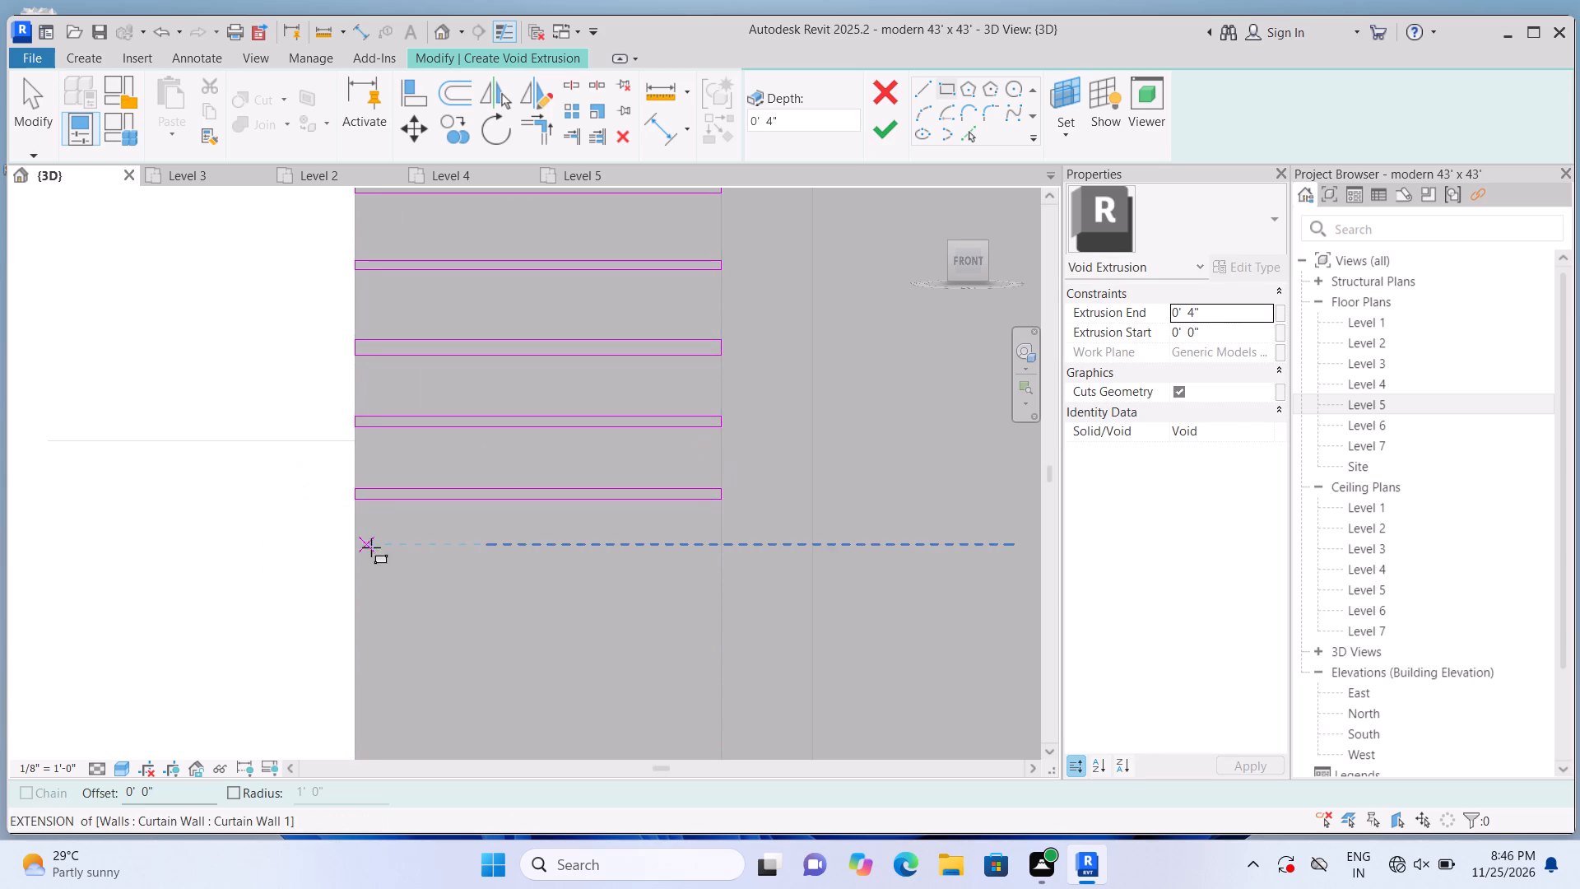
middle_drag(383, 537, 386, 333)
scroll(386, 334, up, 1)
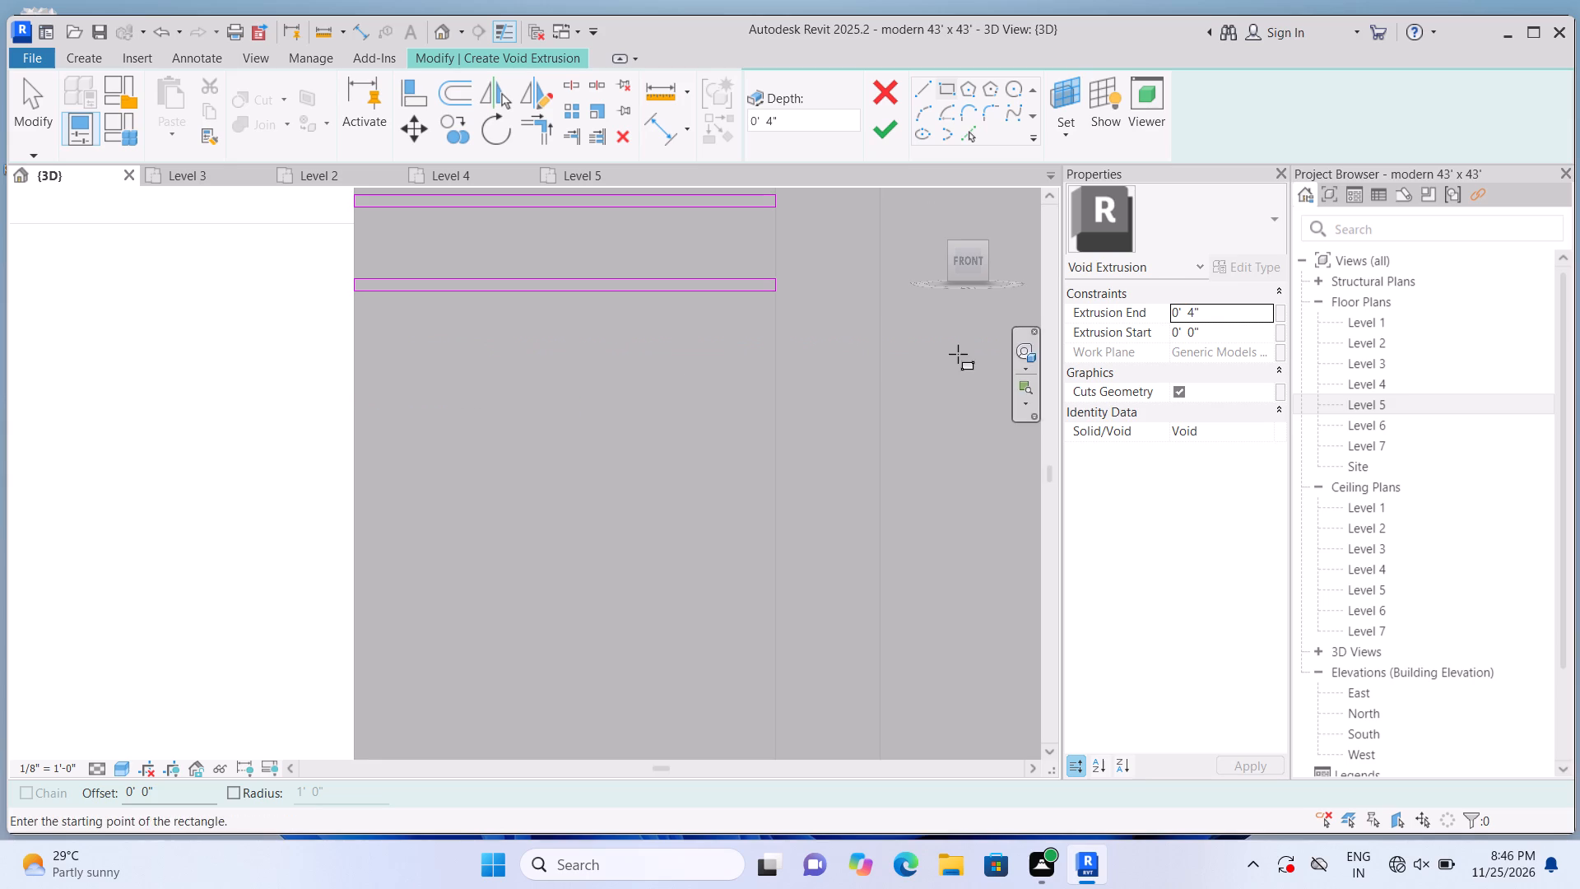
Sketch the next two full-width groove rectangles down the facade's left strip, about 1 9/16" and 3 1/4" tall.
click(769, 368)
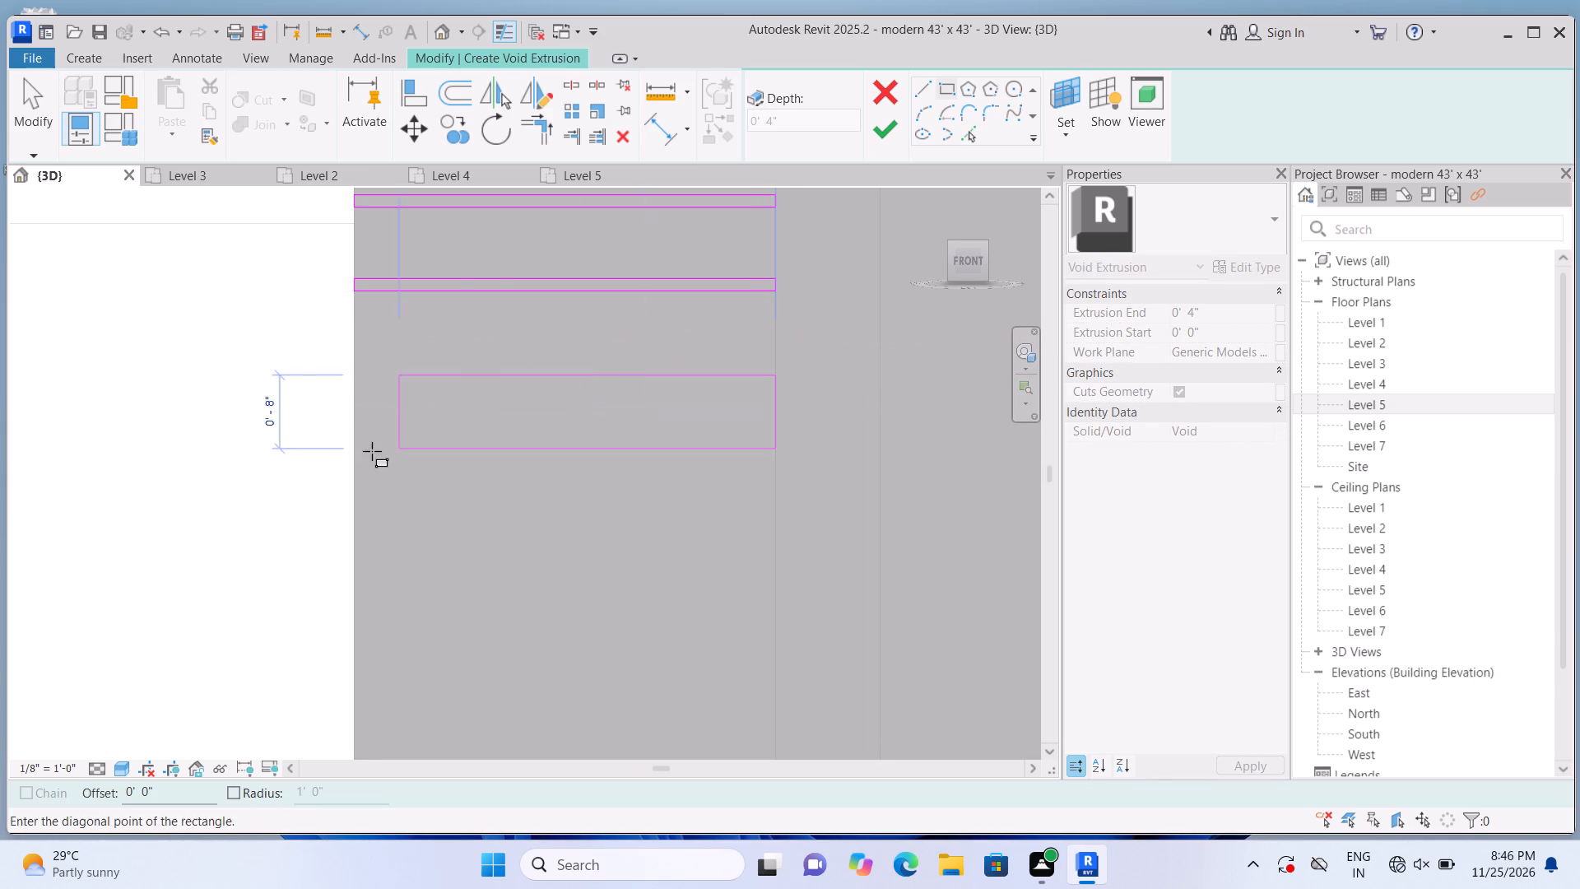
click(356, 389)
key(Escape)
middle_drag(383, 470, 313, 306)
scroll(313, 308, down, 11)
scroll(337, 385, down, 6)
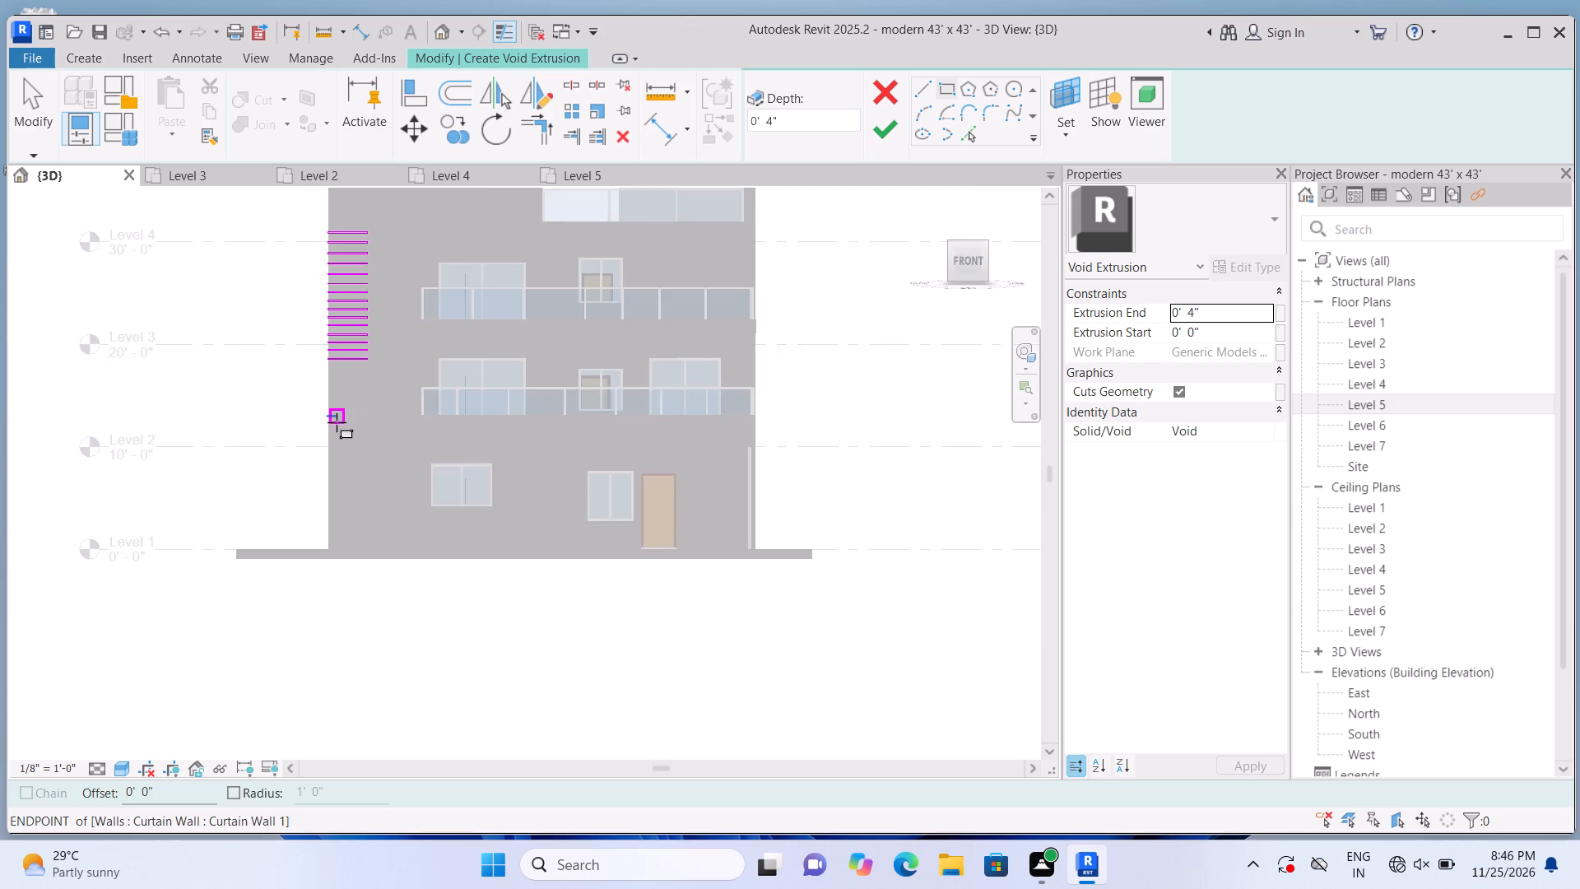
scroll(337, 424, up, 6)
middle_drag(312, 371, 405, 563)
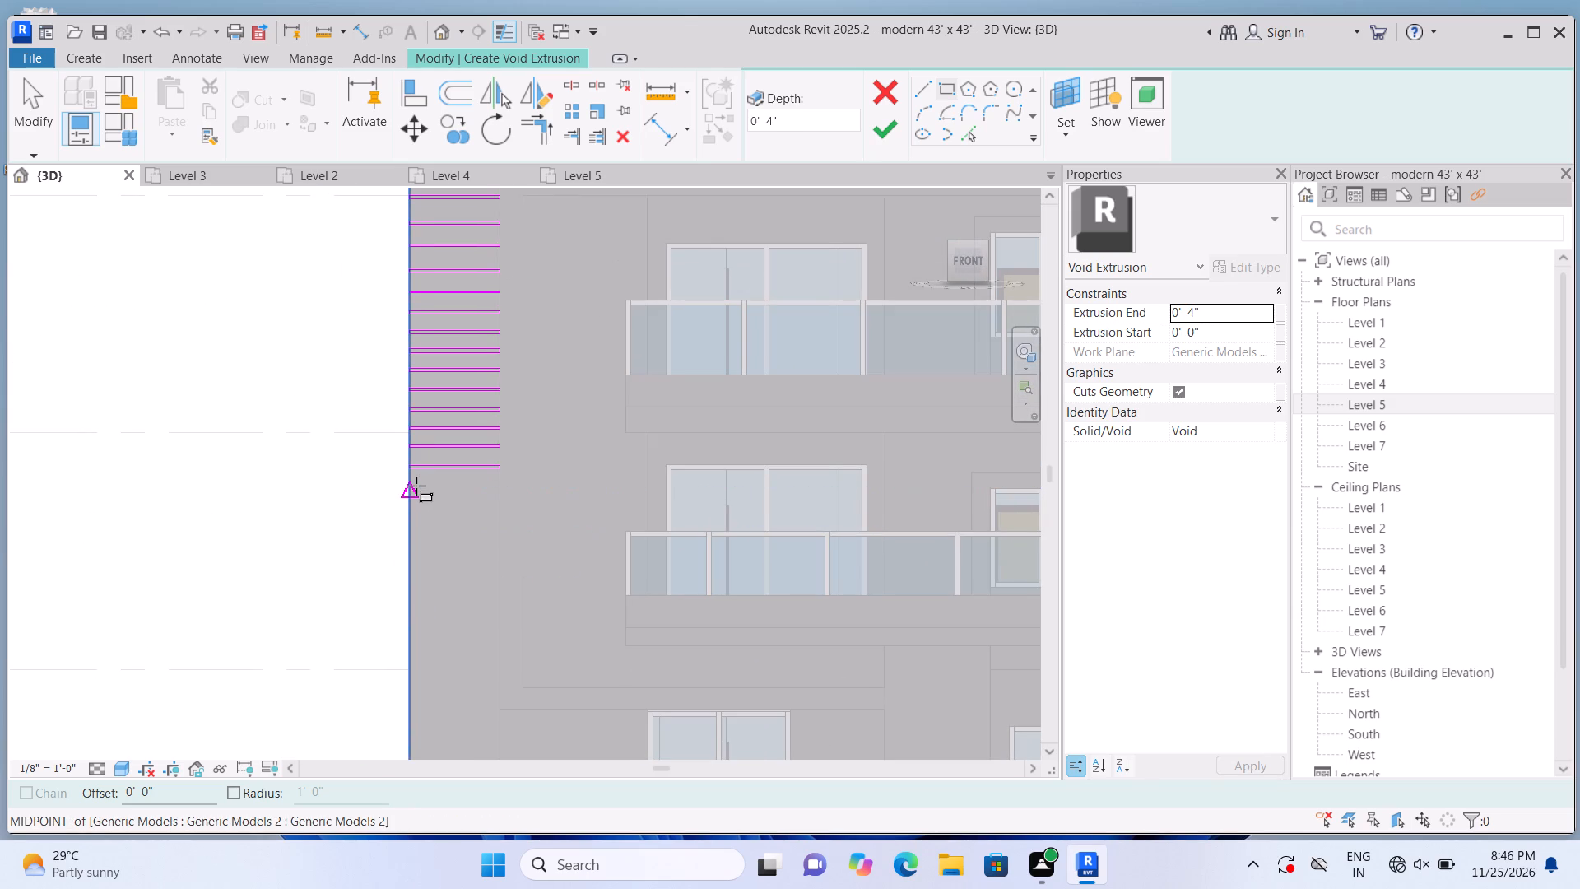
click(414, 483)
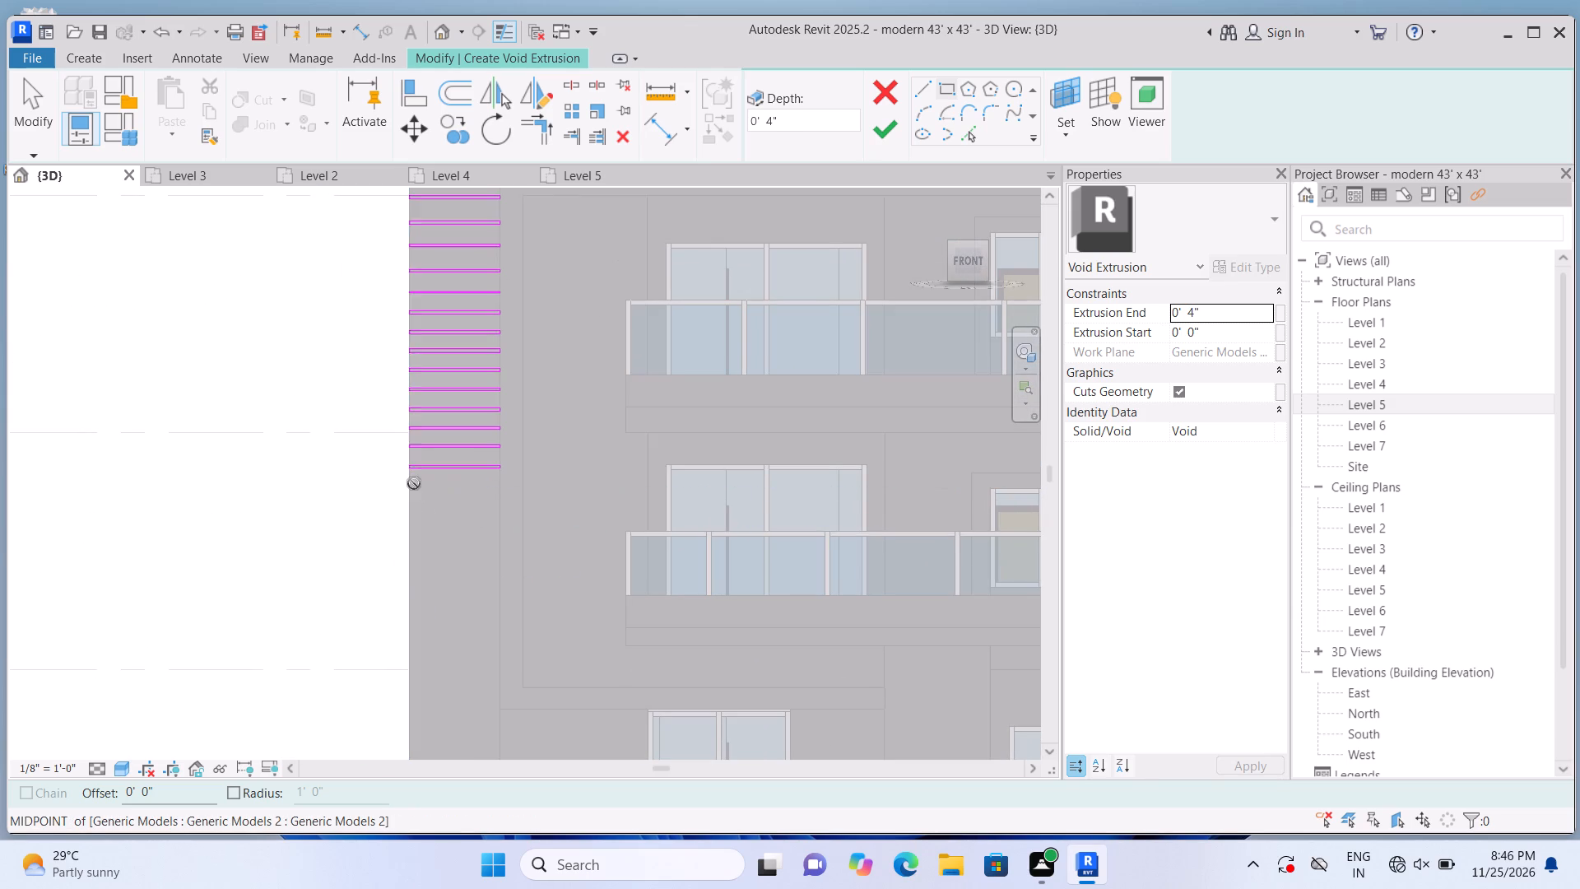
scroll(457, 538, up, 3)
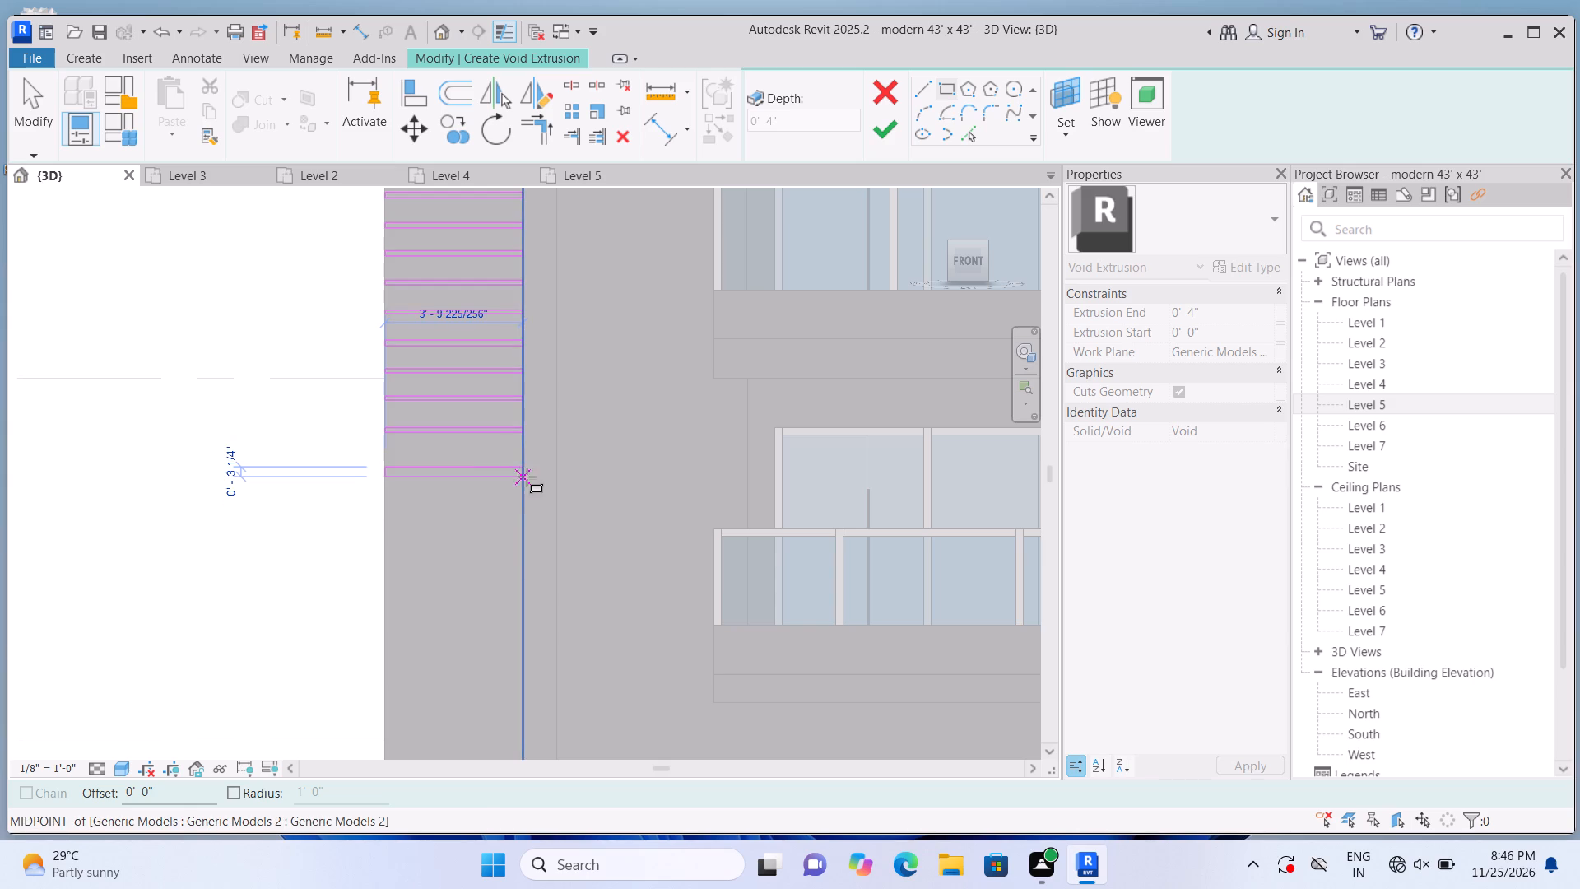
double_click(524, 477)
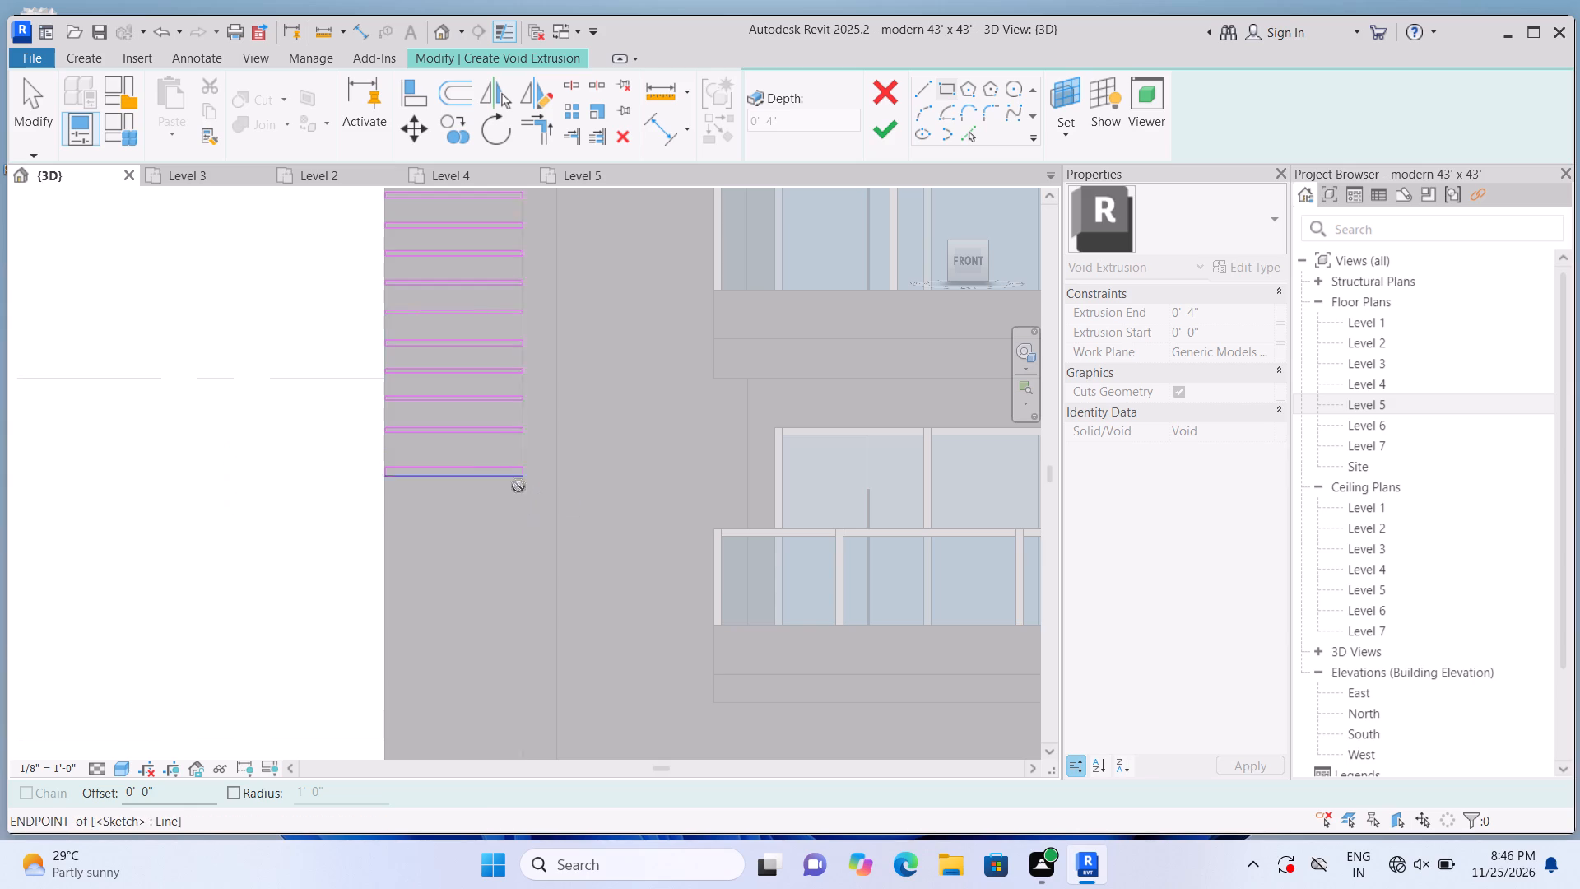
key(Escape)
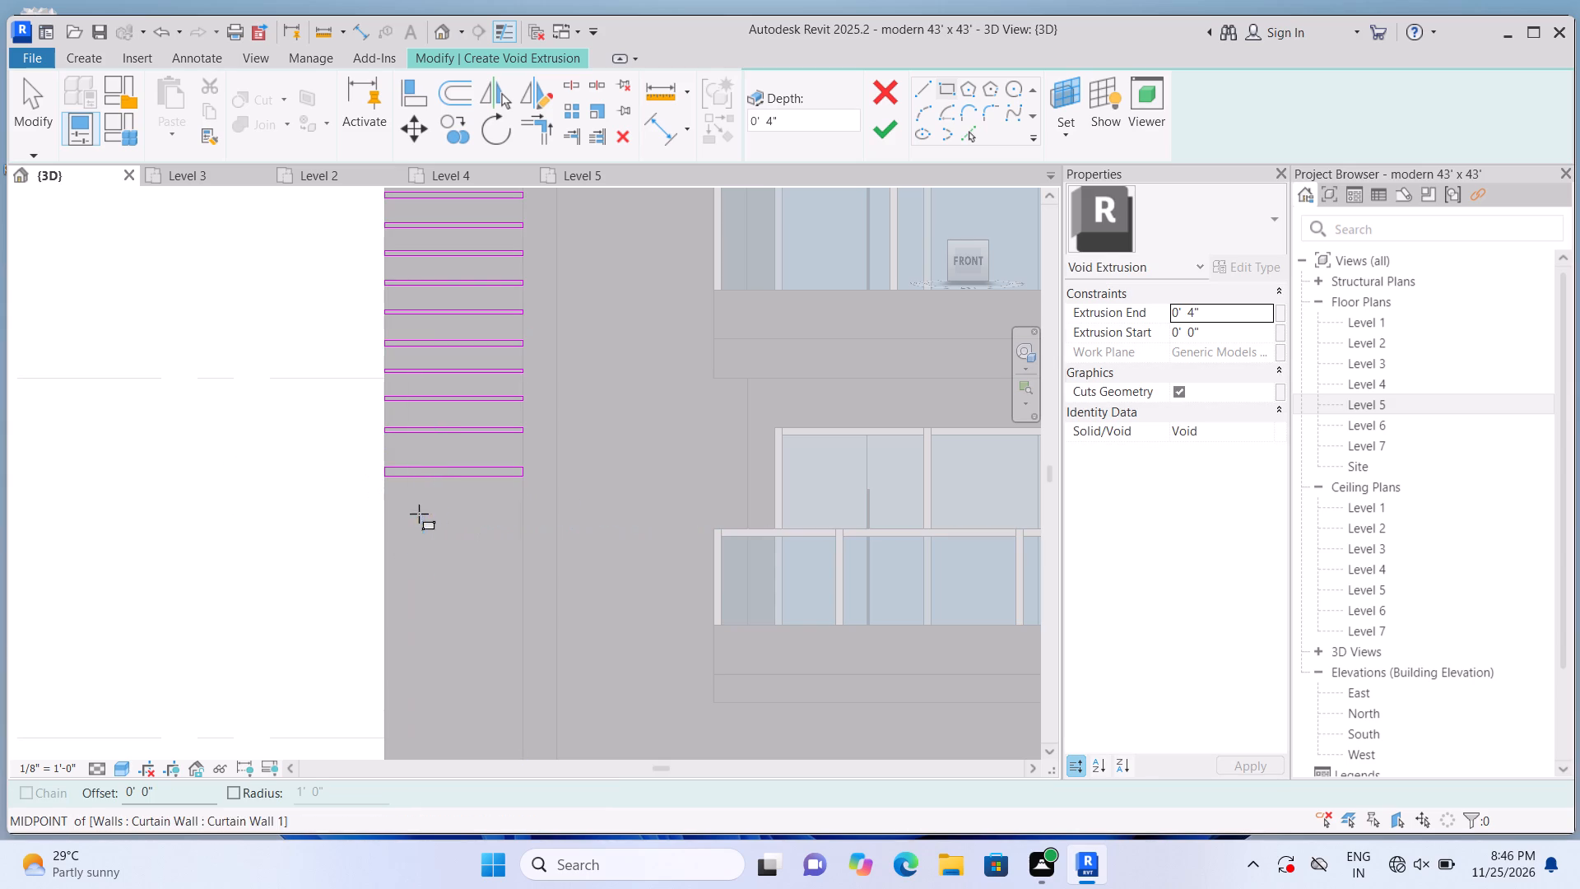
Sketch three thin full-width groove rectangles on the left strip, roughly evenly spaced below the 3 1/4" one.
click(390, 511)
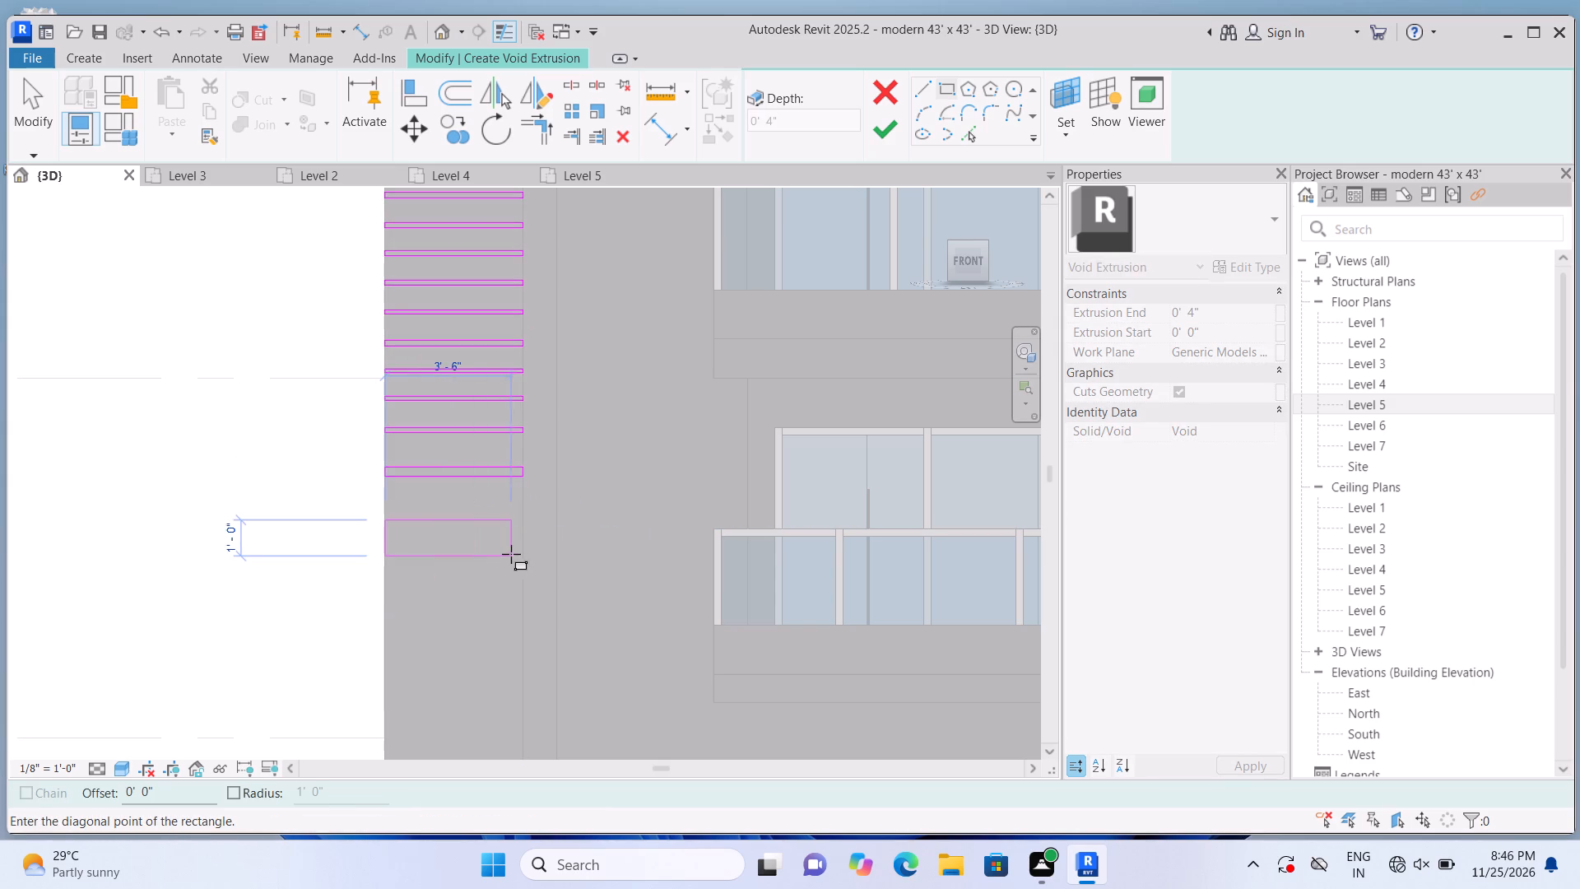
scroll(524, 556, up, 5)
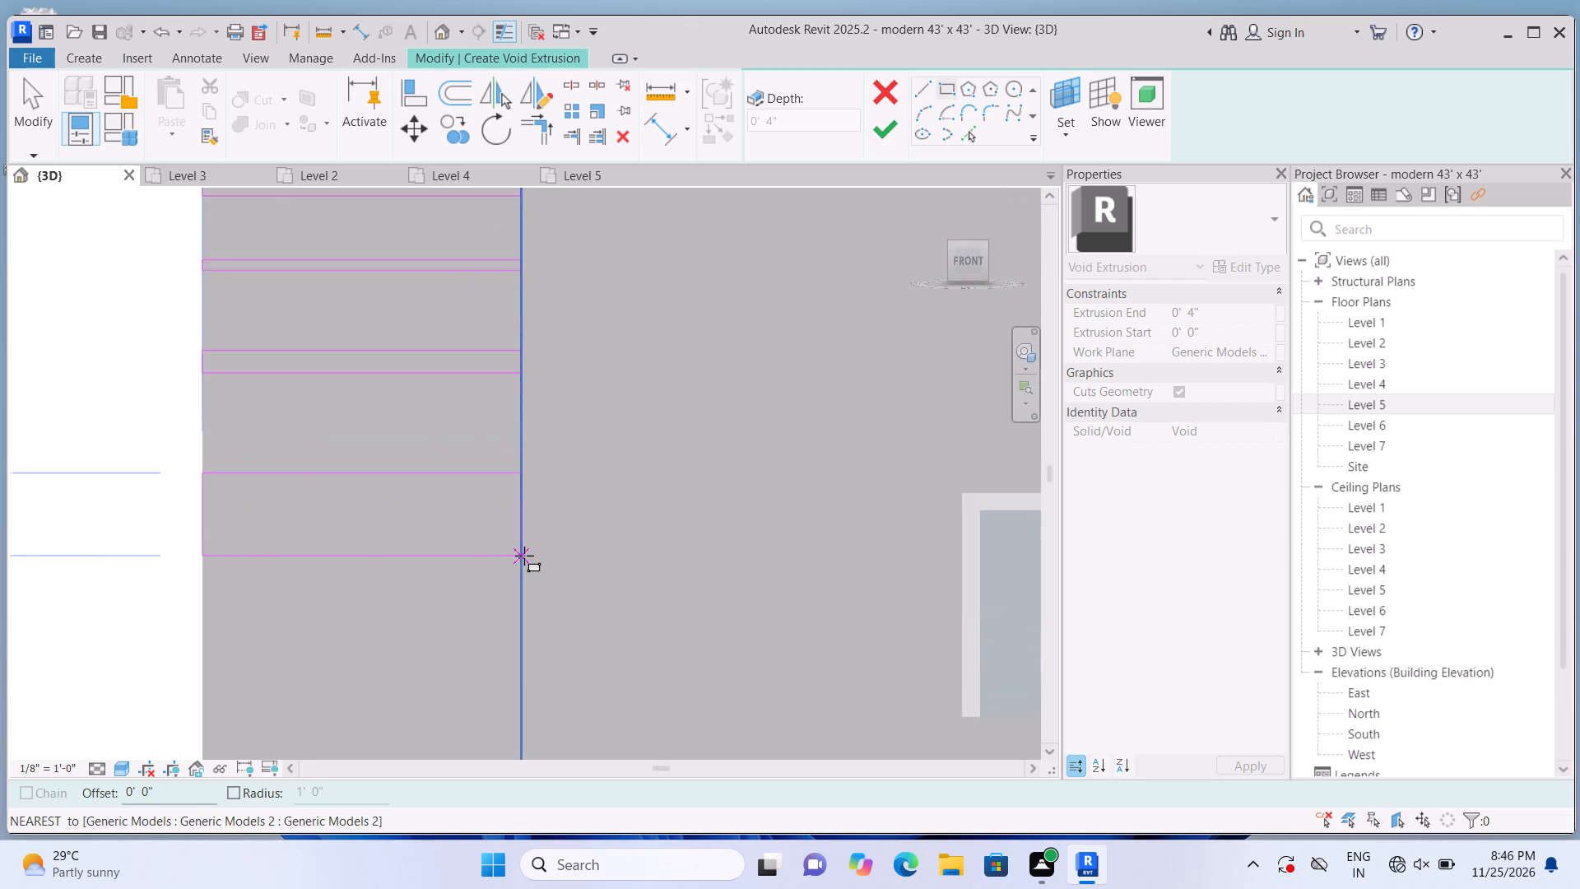
scroll(524, 556, up, 3)
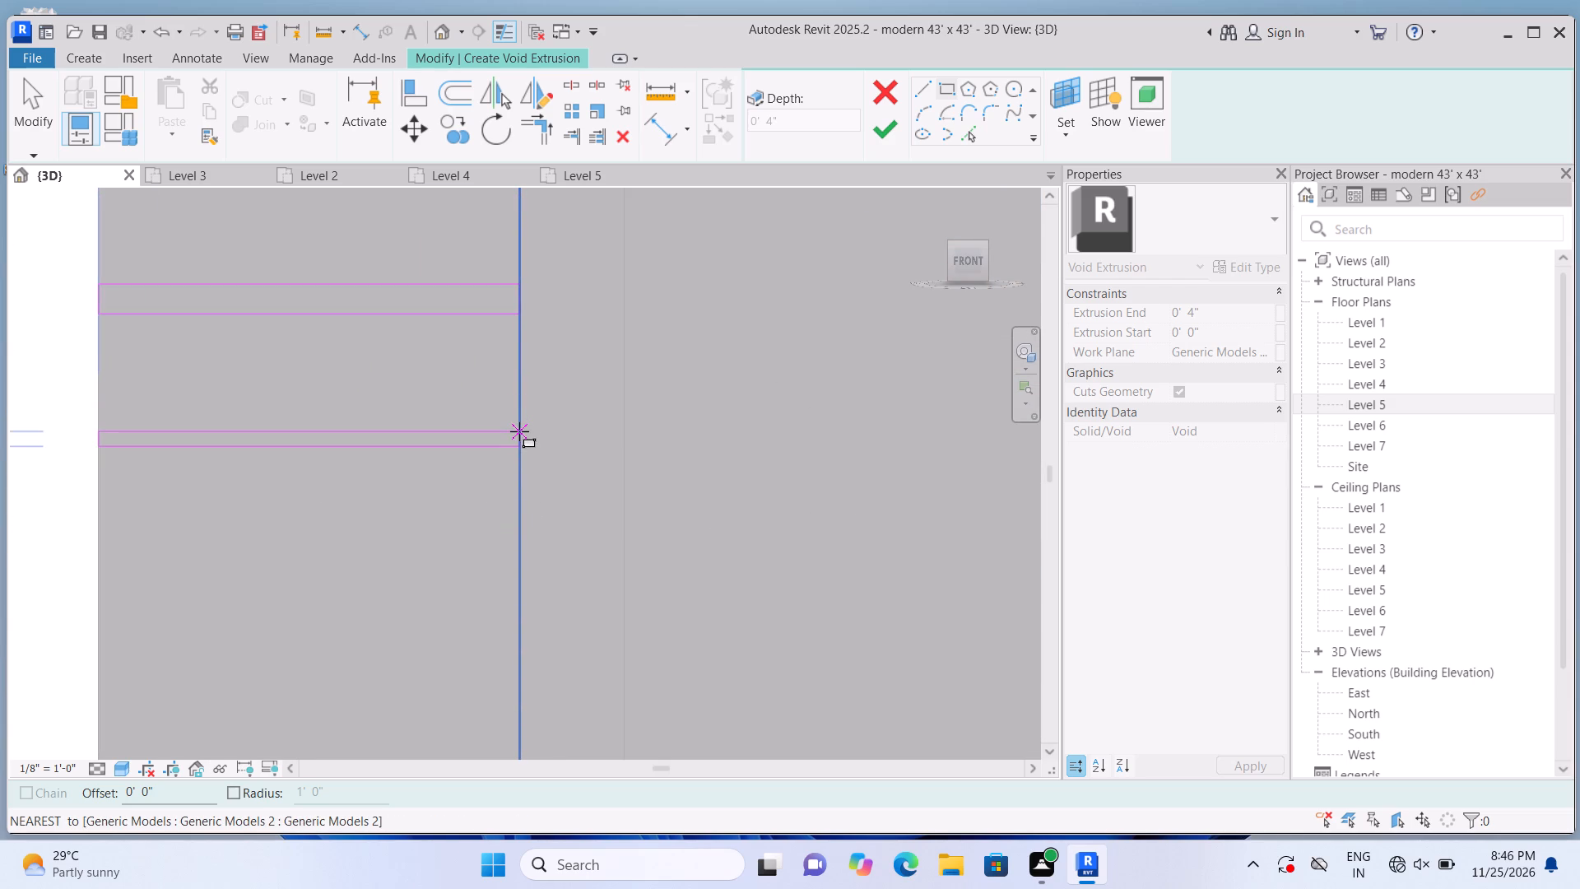
click(519, 431)
key(Escape)
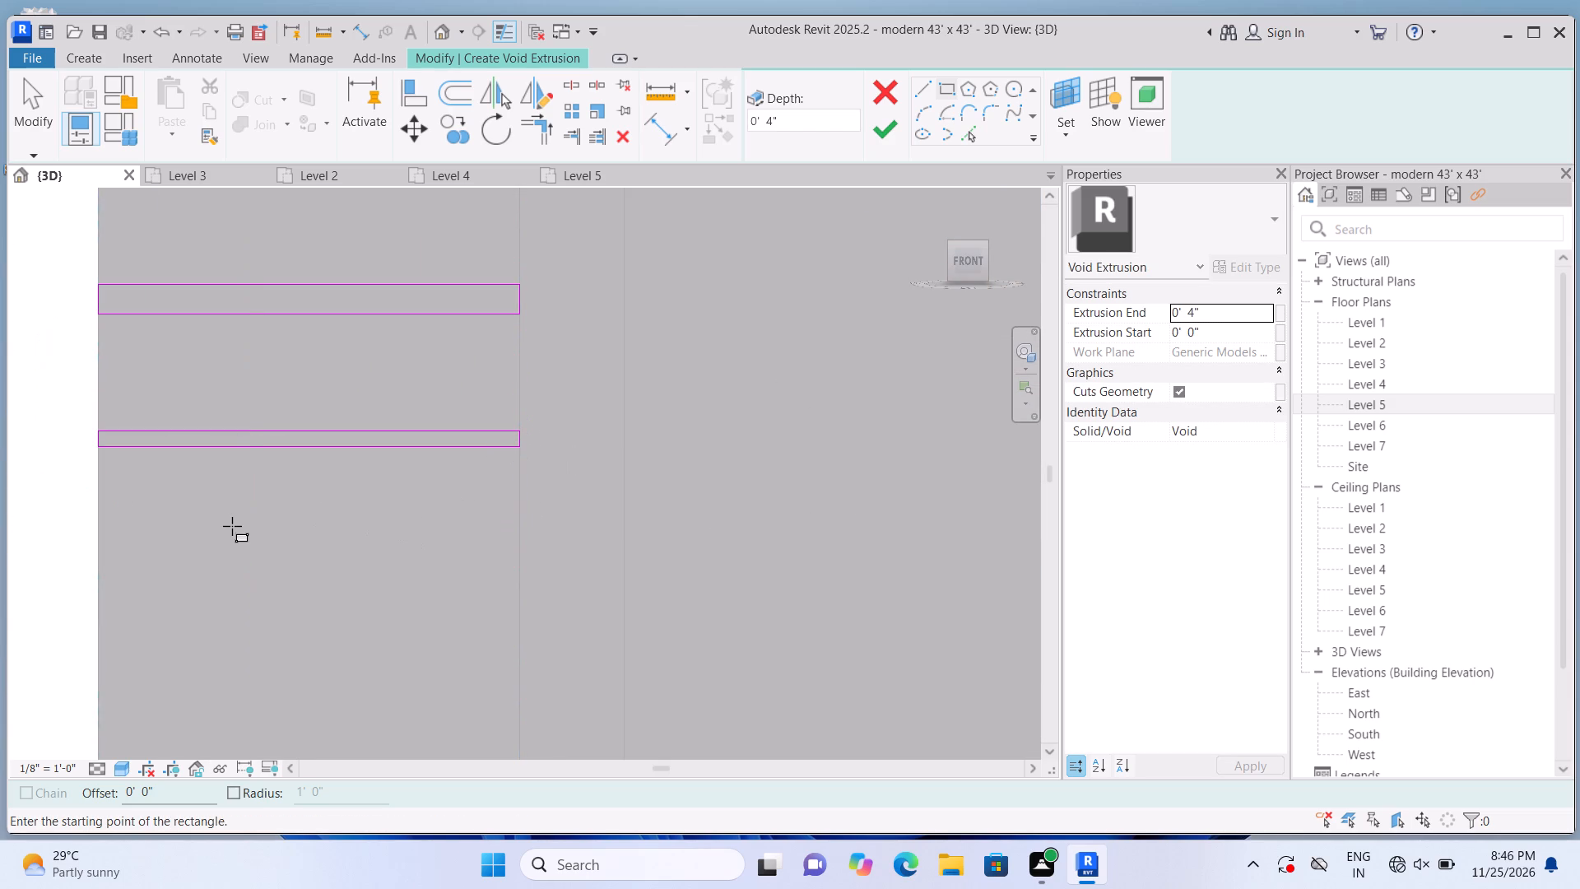
click(98, 553)
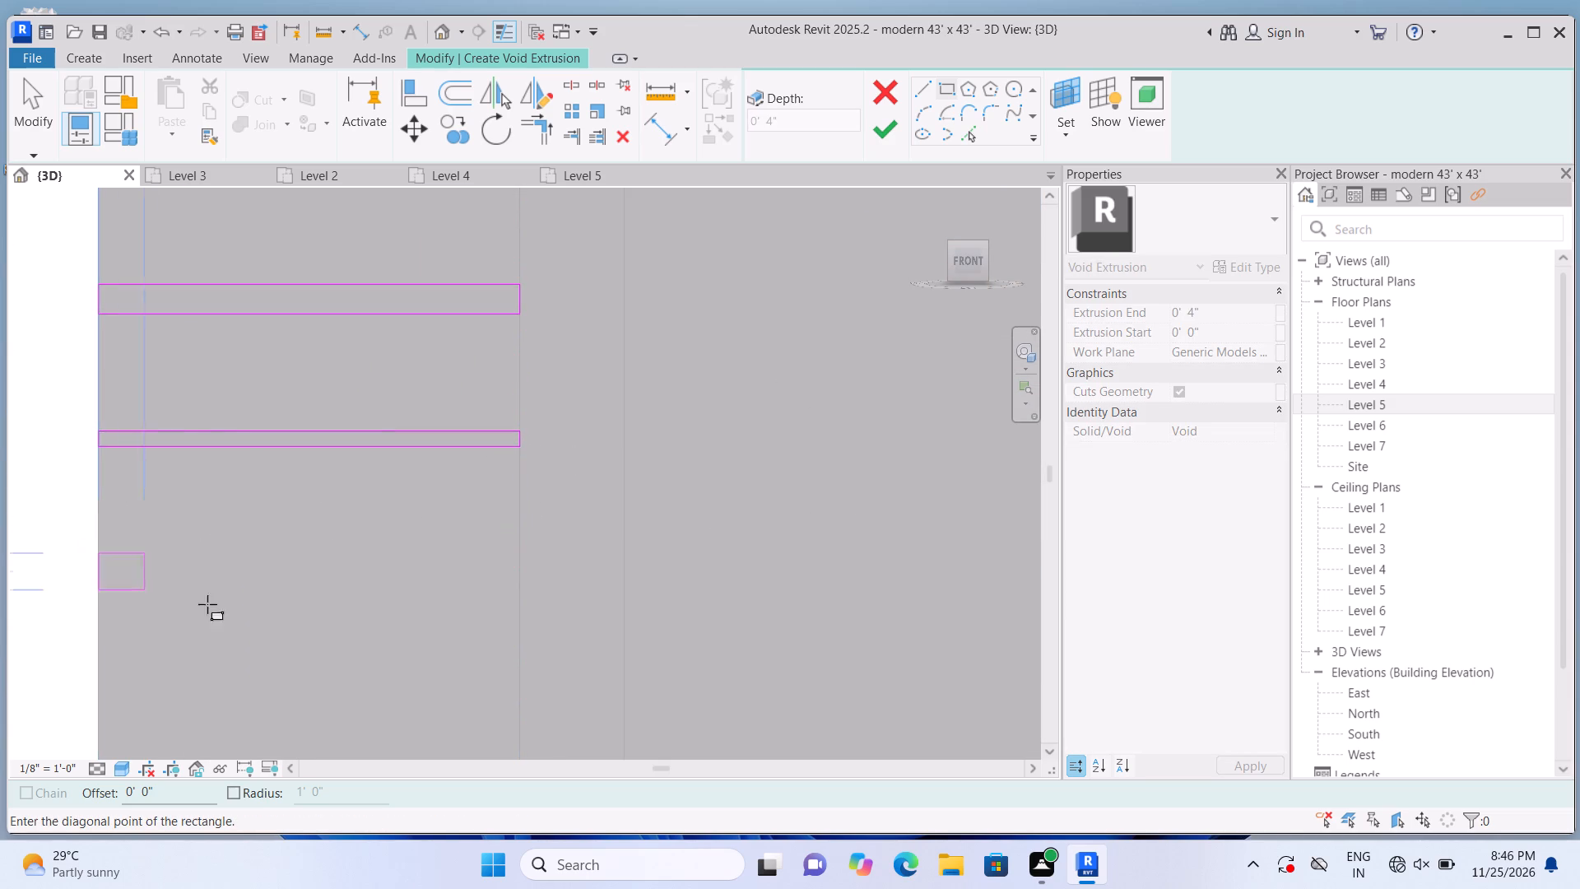
click(518, 570)
key(Escape)
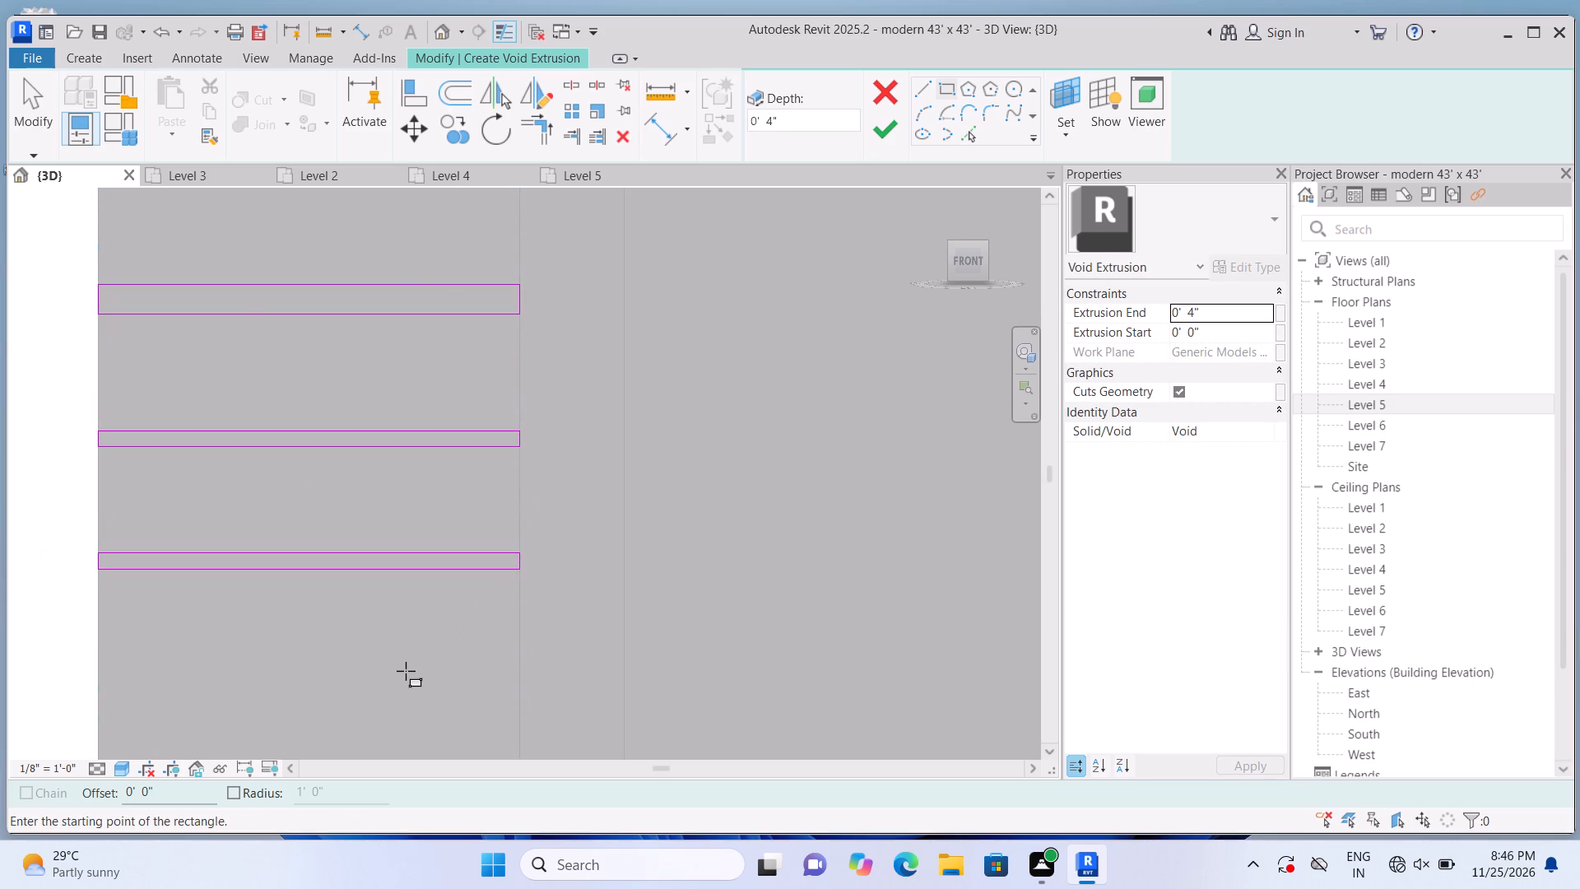
click(100, 665)
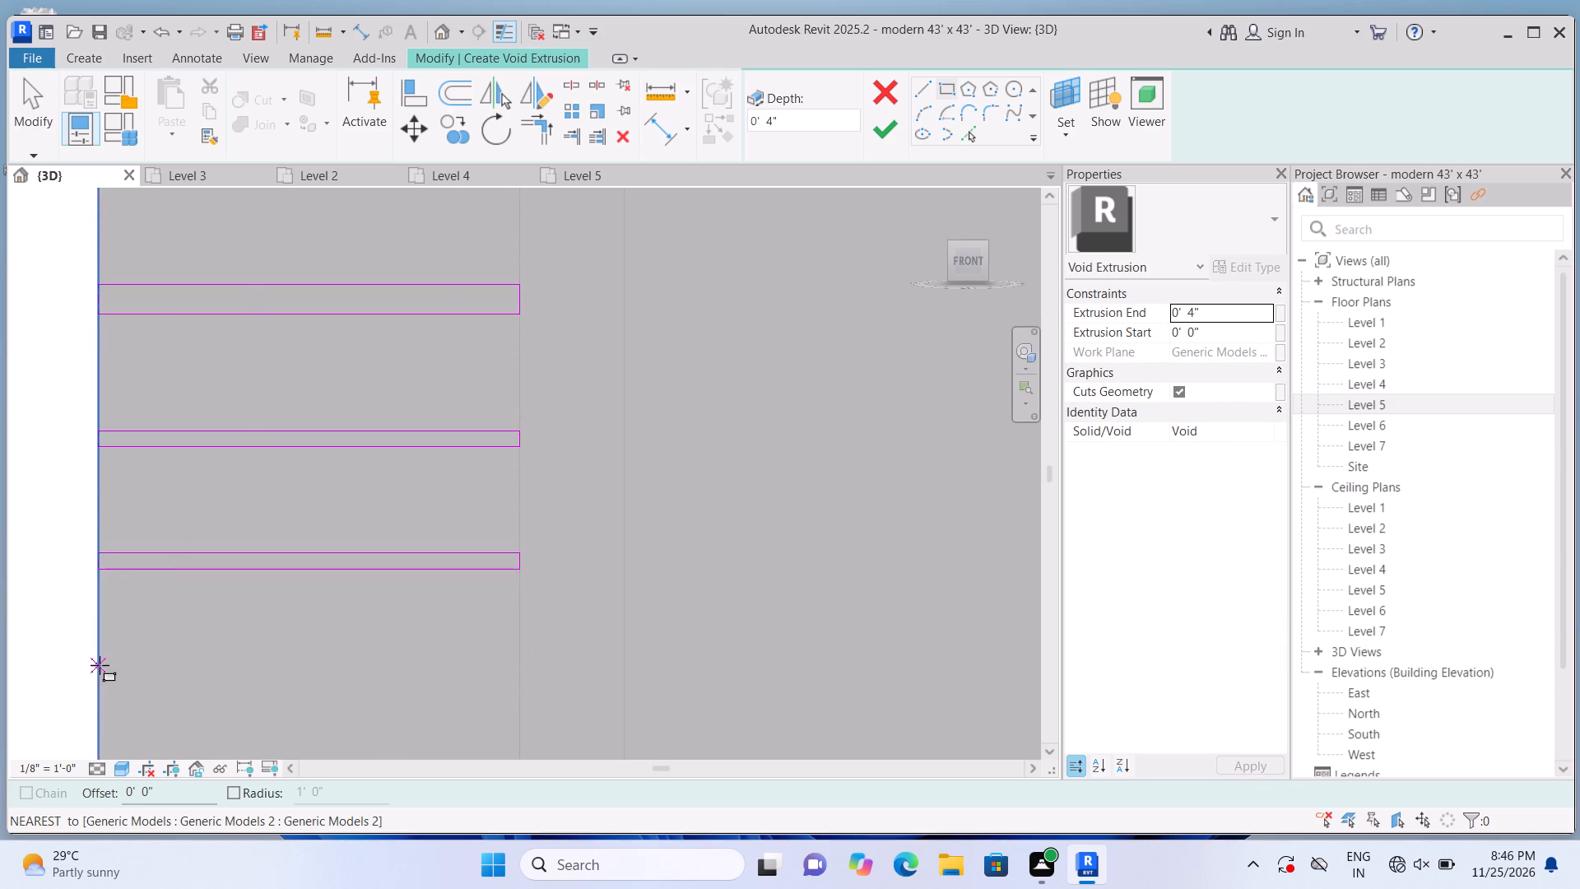
click(518, 675)
key(Escape)
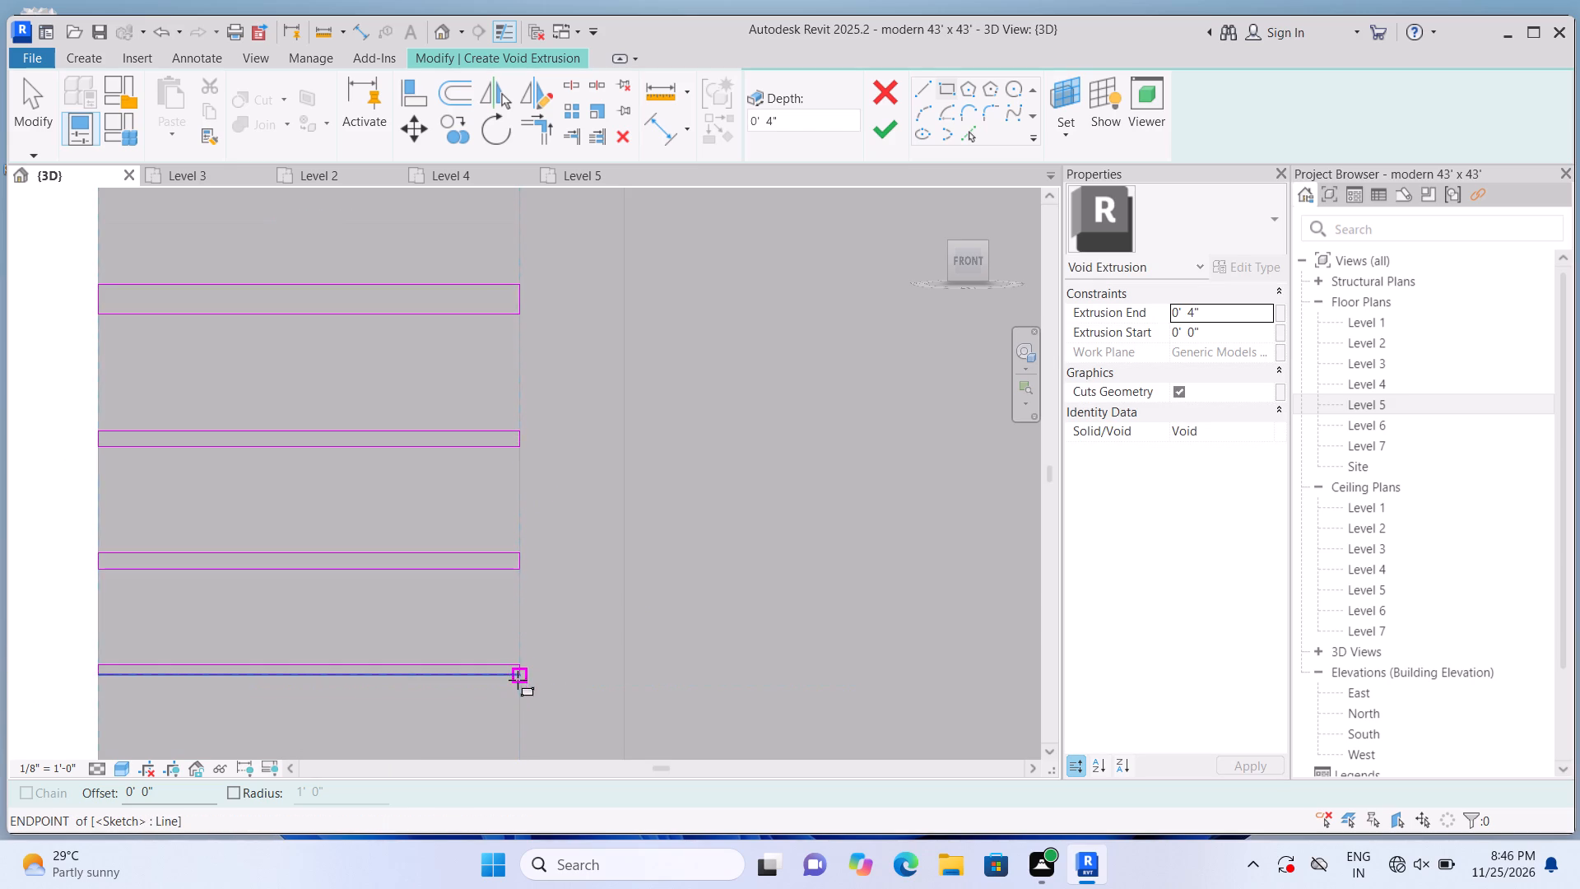
Sketch three more full-width groove rectangles down the left strip, the last two about 1 3/16" and 1 11/32" tall.
middle_drag(514, 663, 559, 269)
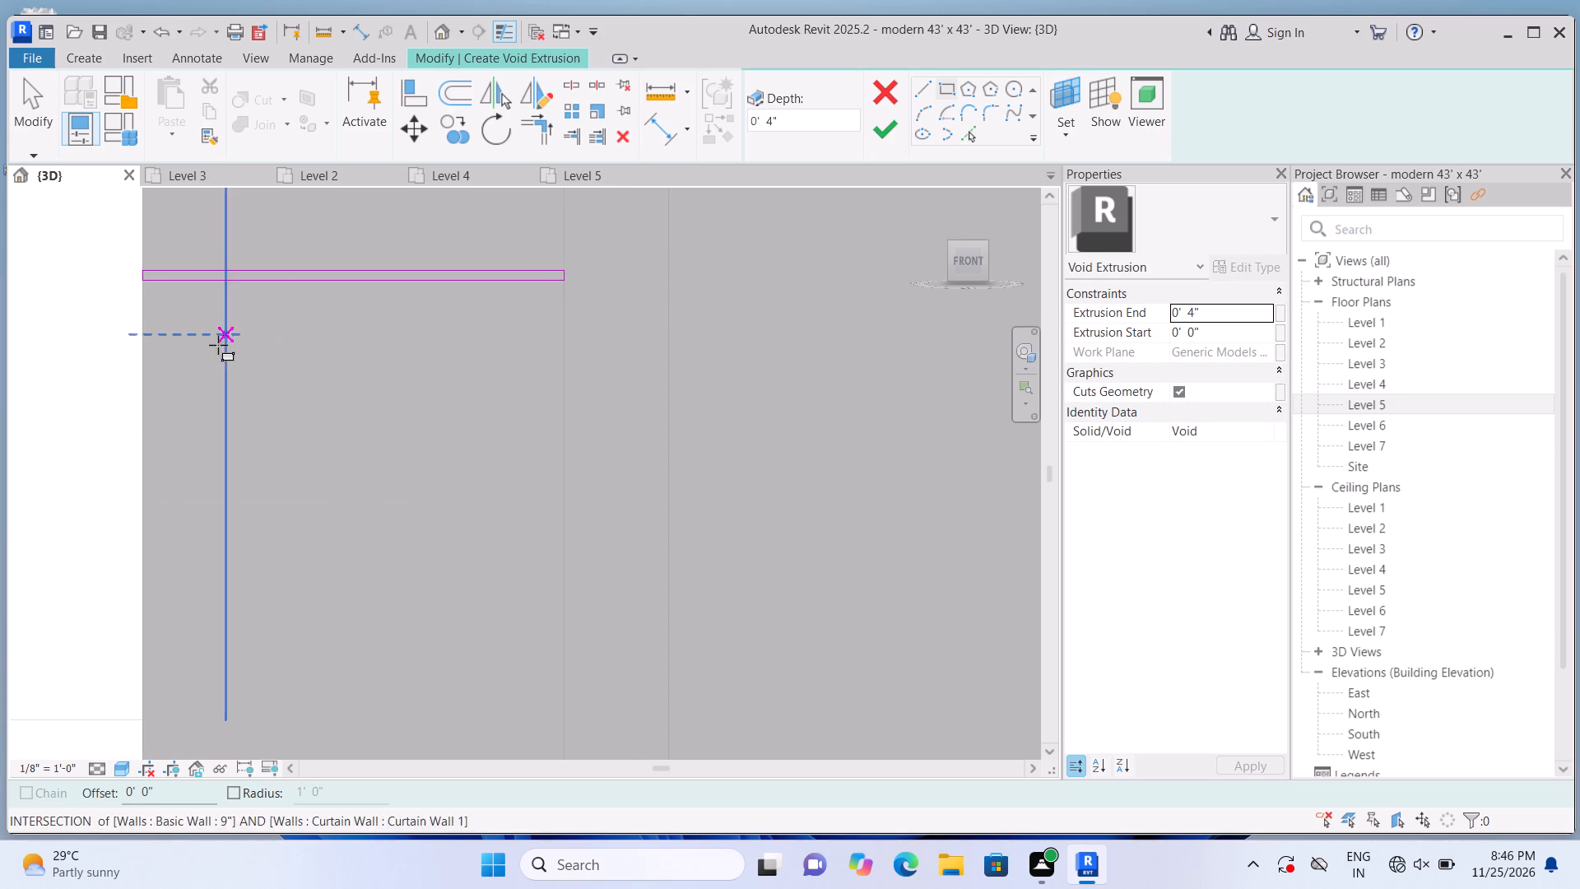
click(142, 361)
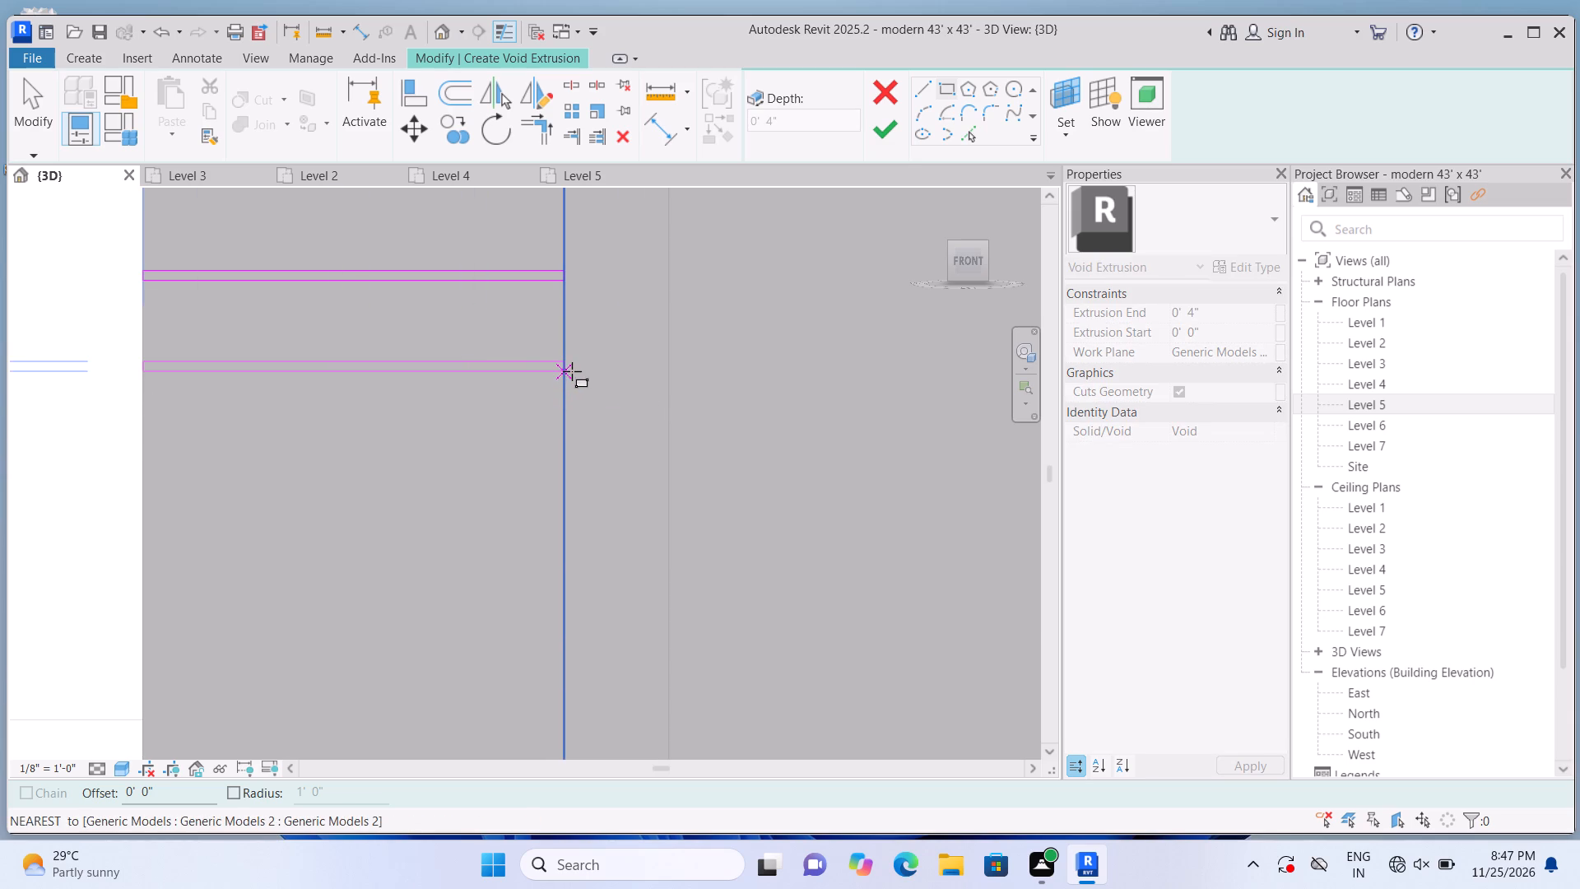
click(572, 371)
key(Escape)
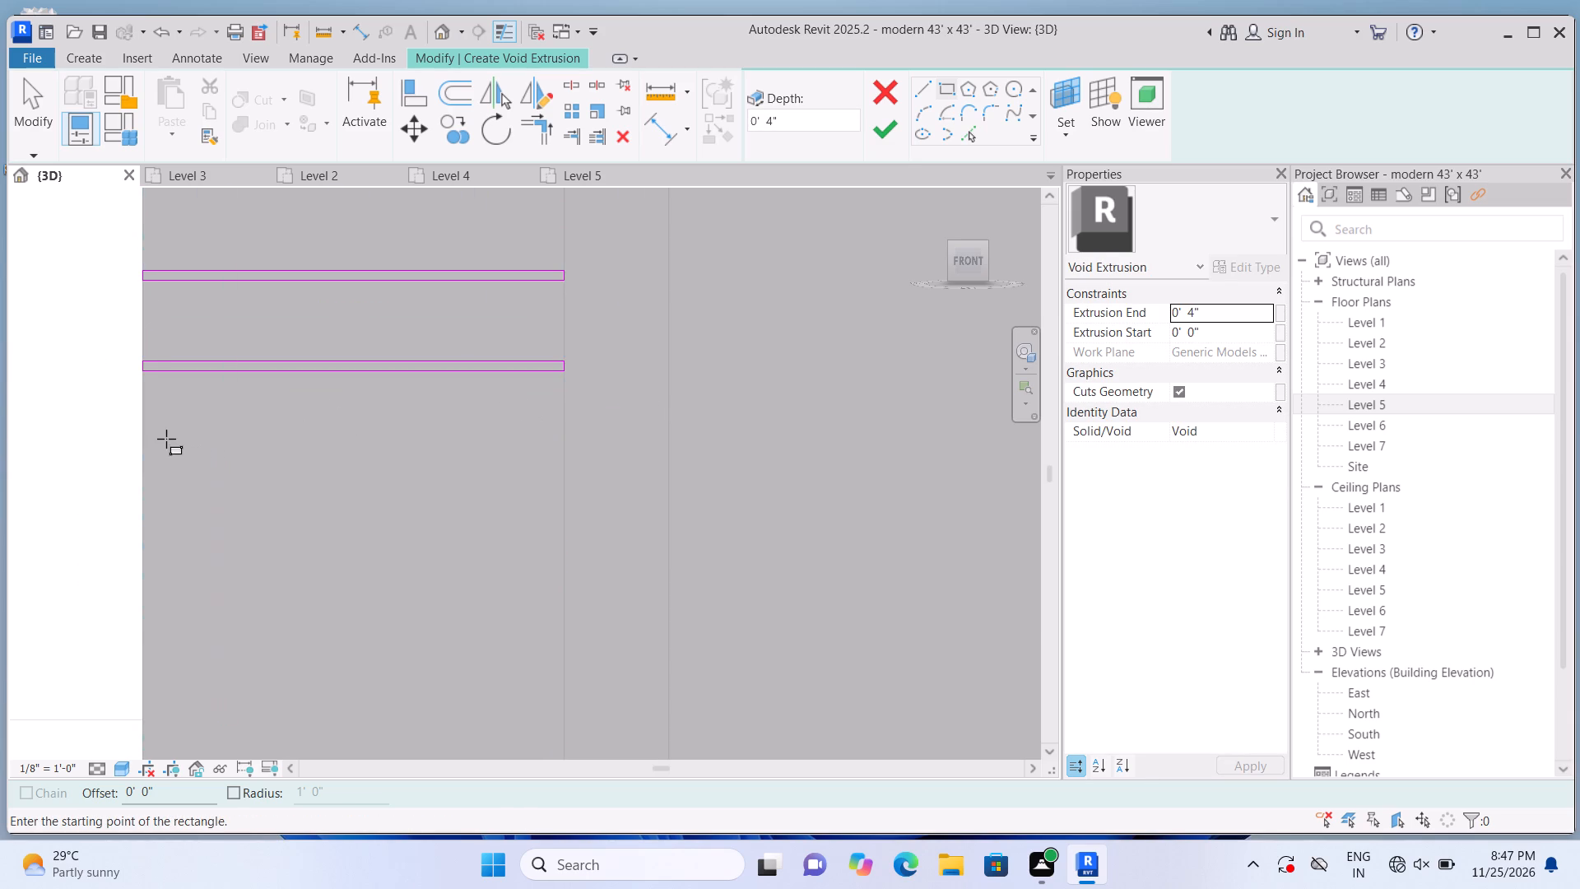
click(151, 449)
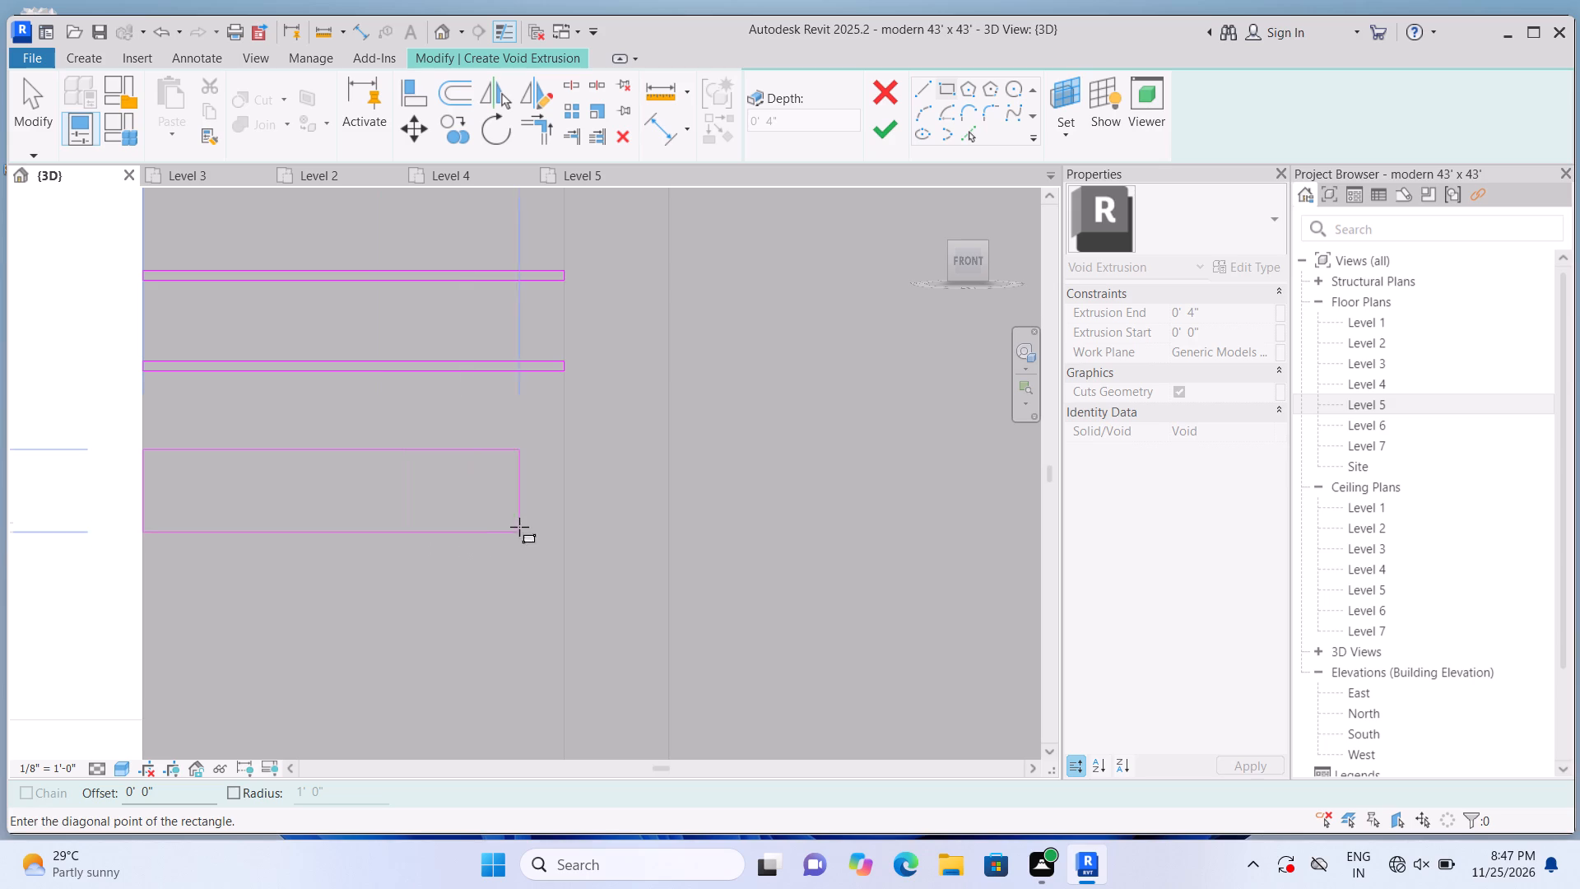
click(570, 460)
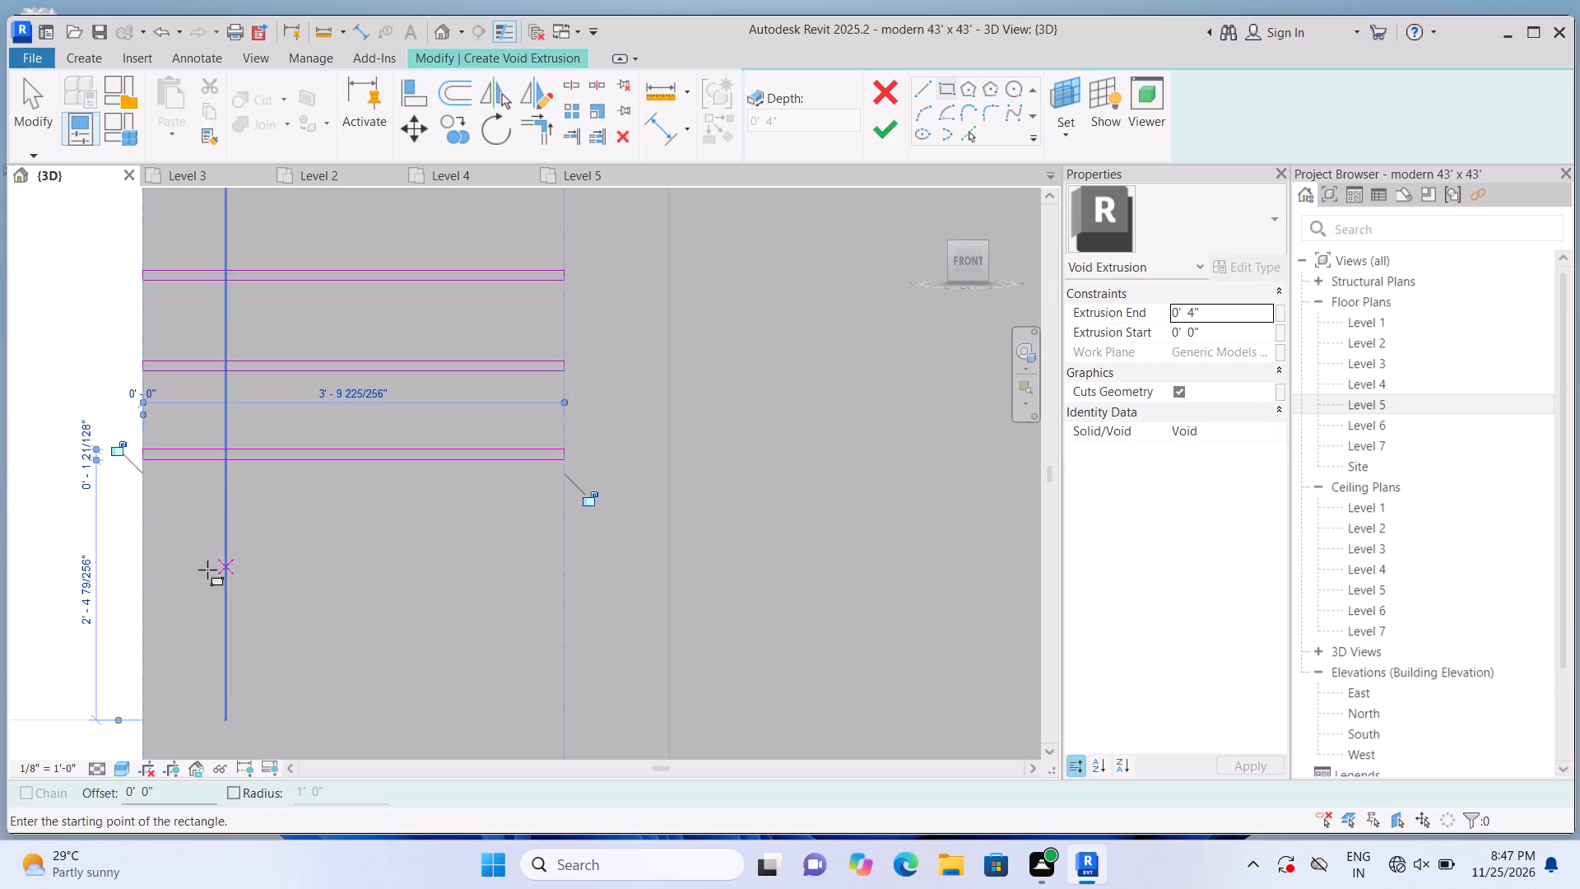
click(147, 523)
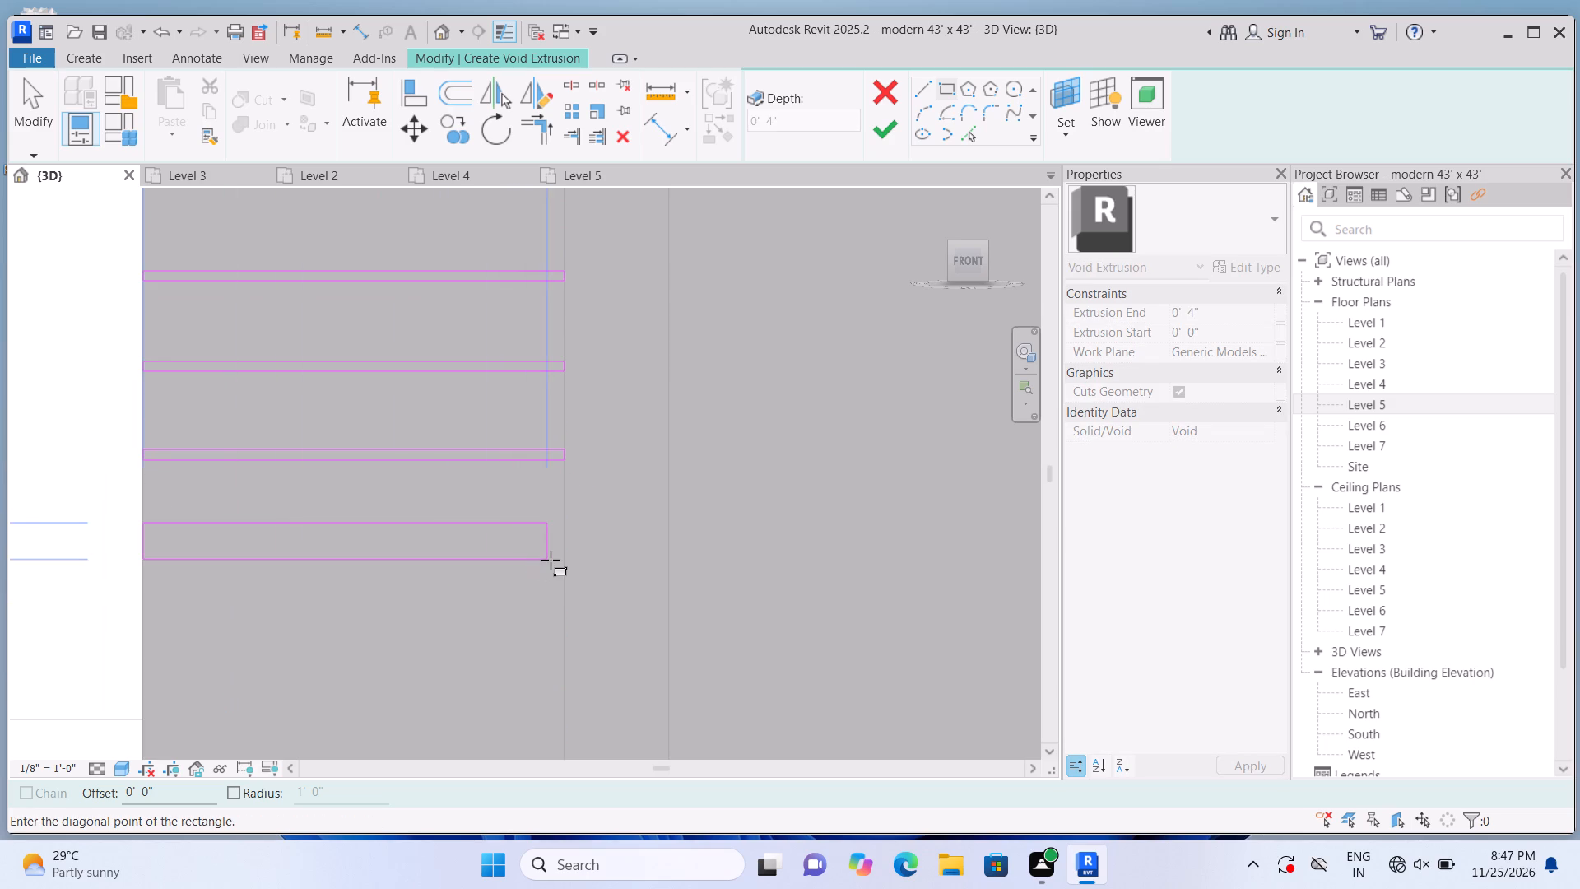
click(563, 535)
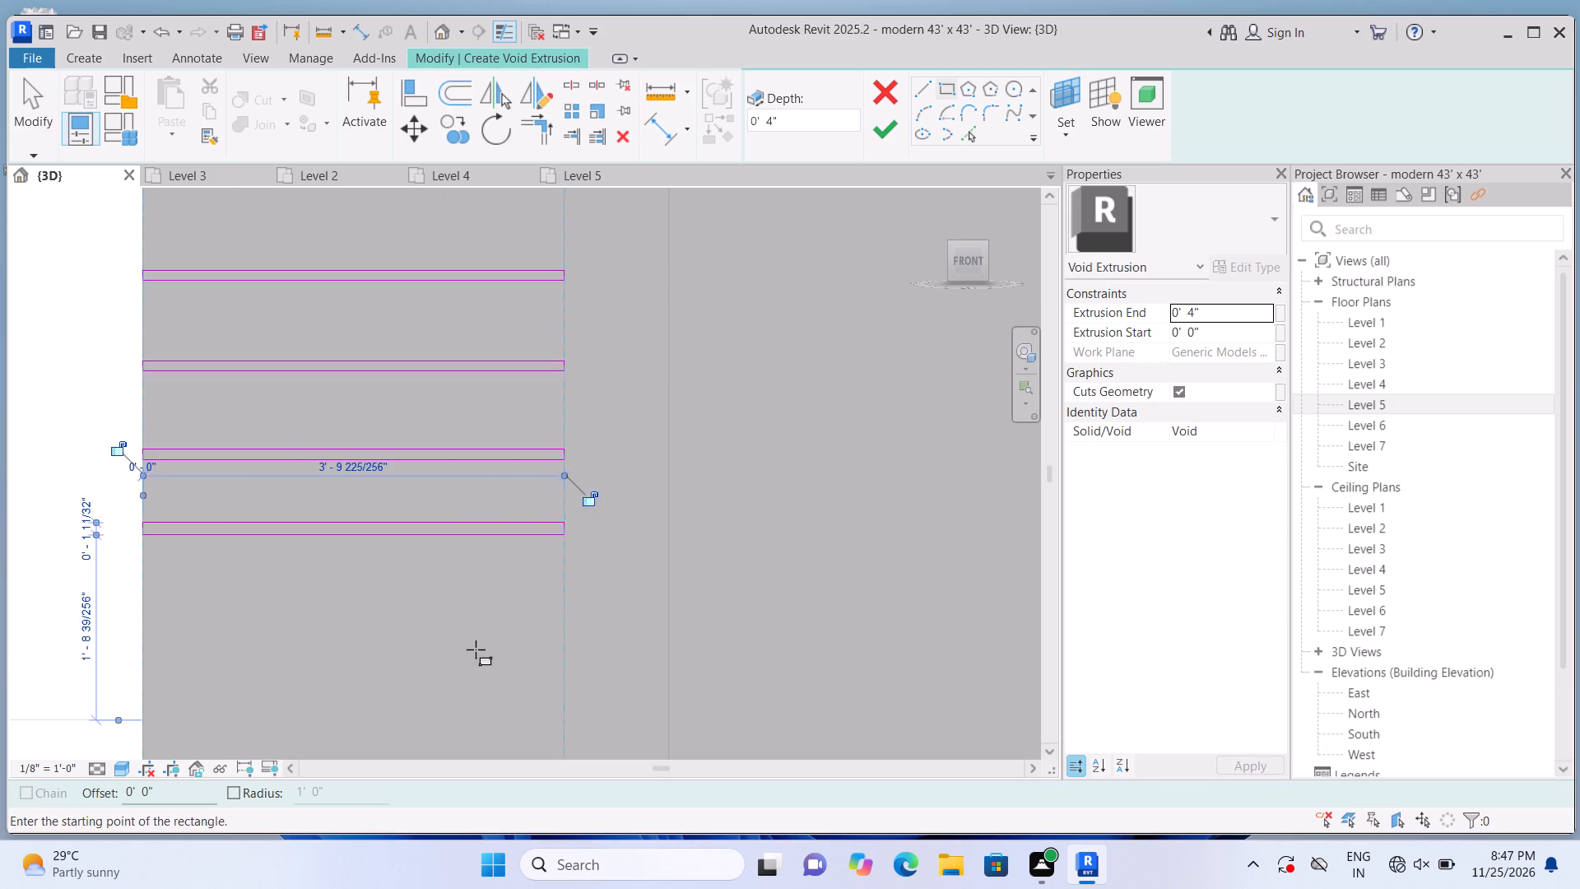
Sketch two full-width groove rectangles, one about 1 11/32" tall and one below it with its lower edge on the Level 2 line.
middle_drag(474, 649, 477, 406)
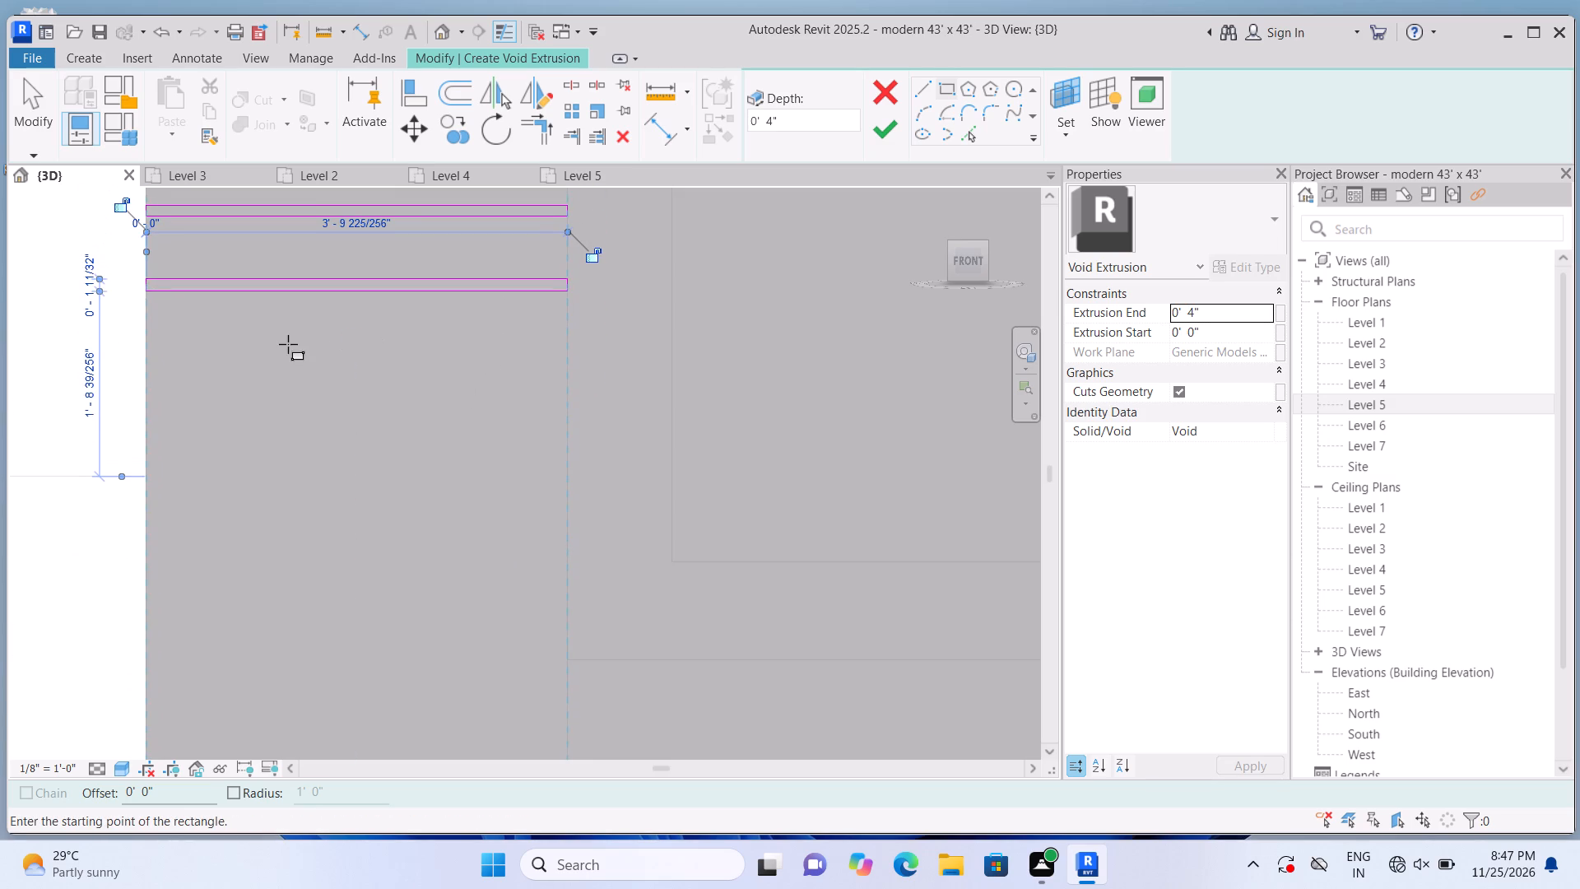
click(147, 370)
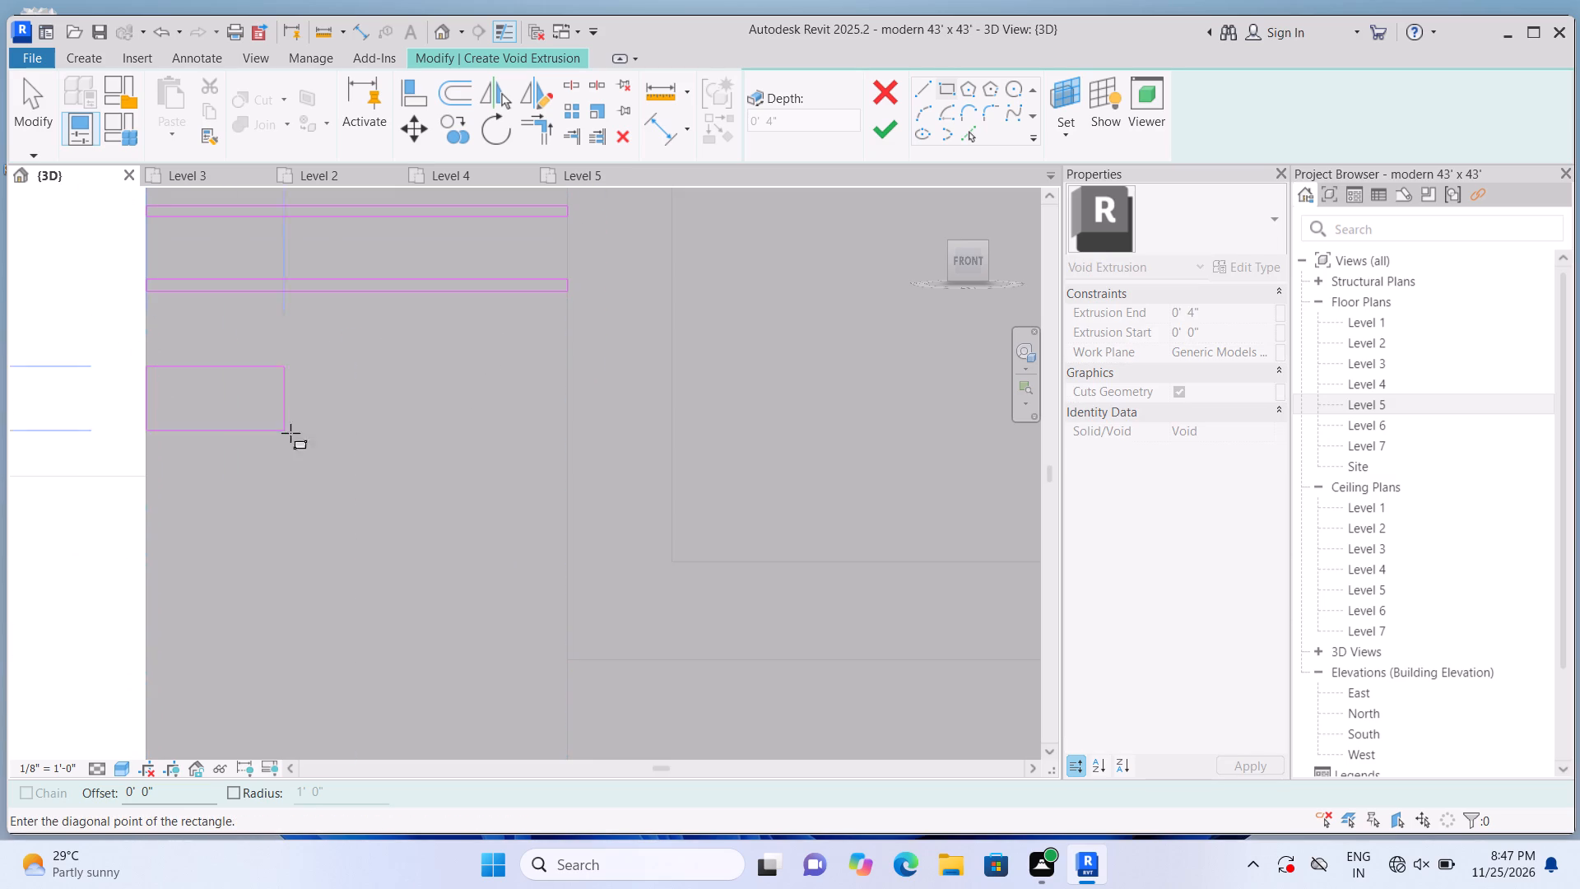
click(565, 379)
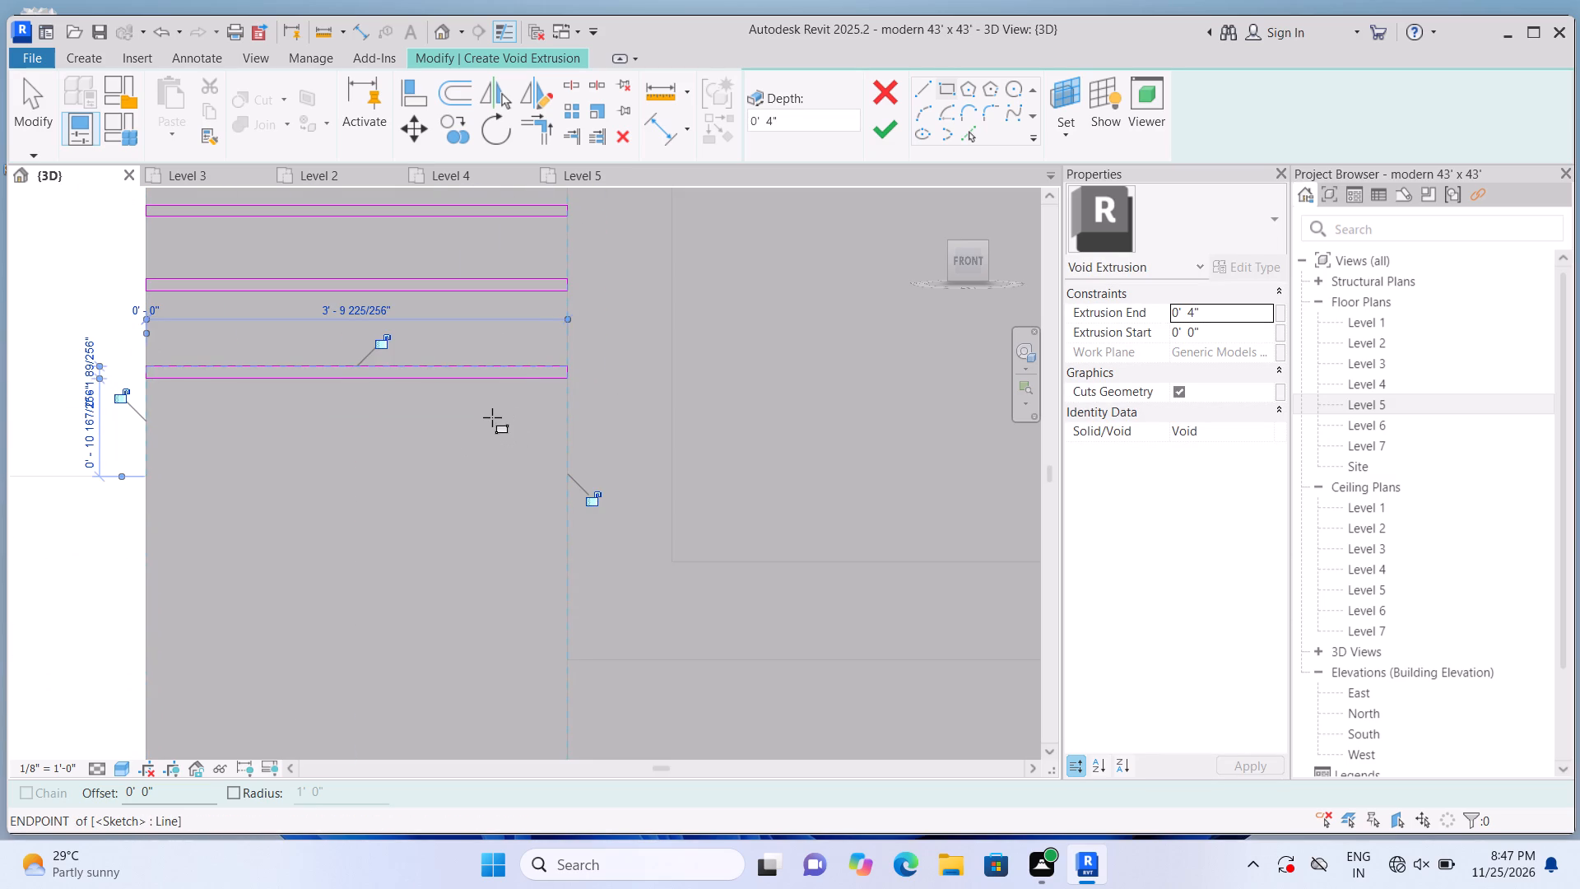
key(Escape)
click(148, 456)
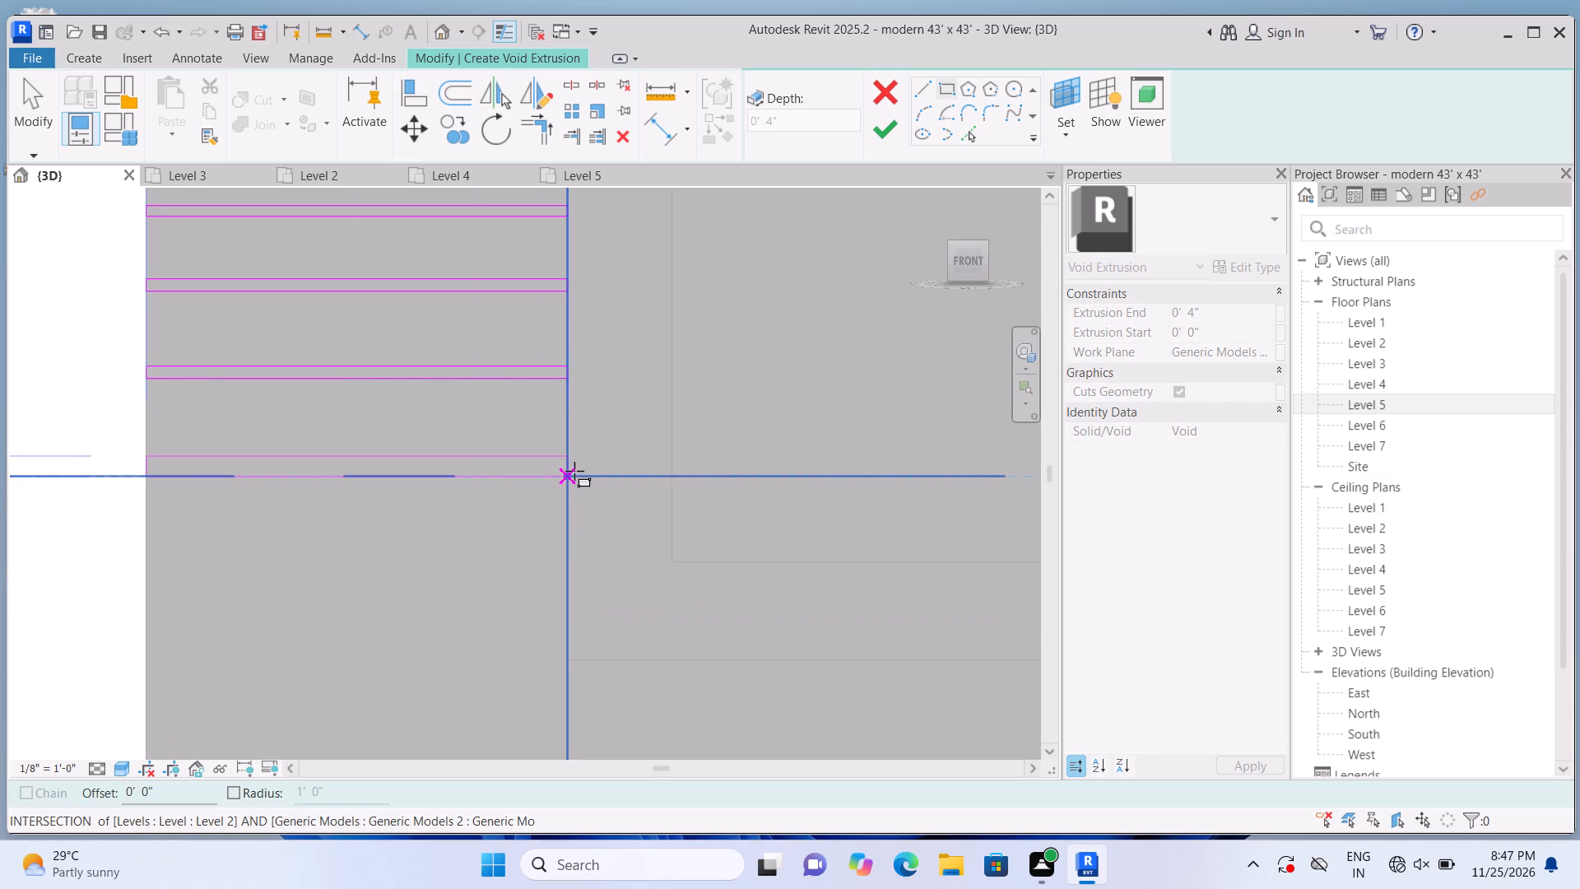
click(574, 471)
key(Escape)
Sketch two full-width groove rectangles on the left strip below Level 2, about 1 1/2" and 1 5/16" tall.
middle_drag(407, 617, 411, 490)
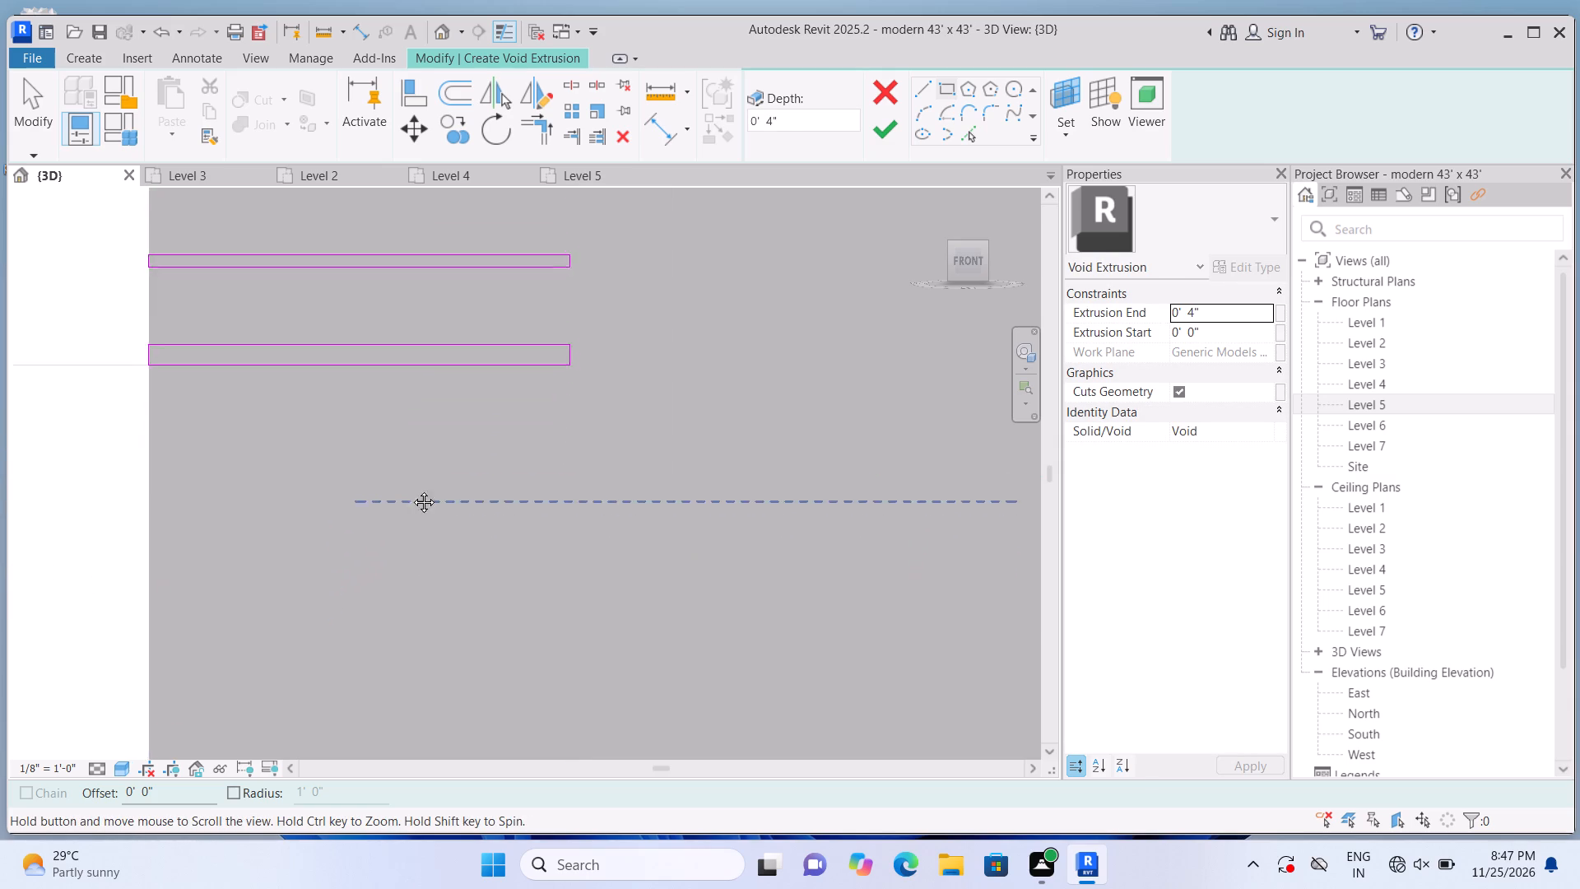
middle_drag(411, 490, 419, 435)
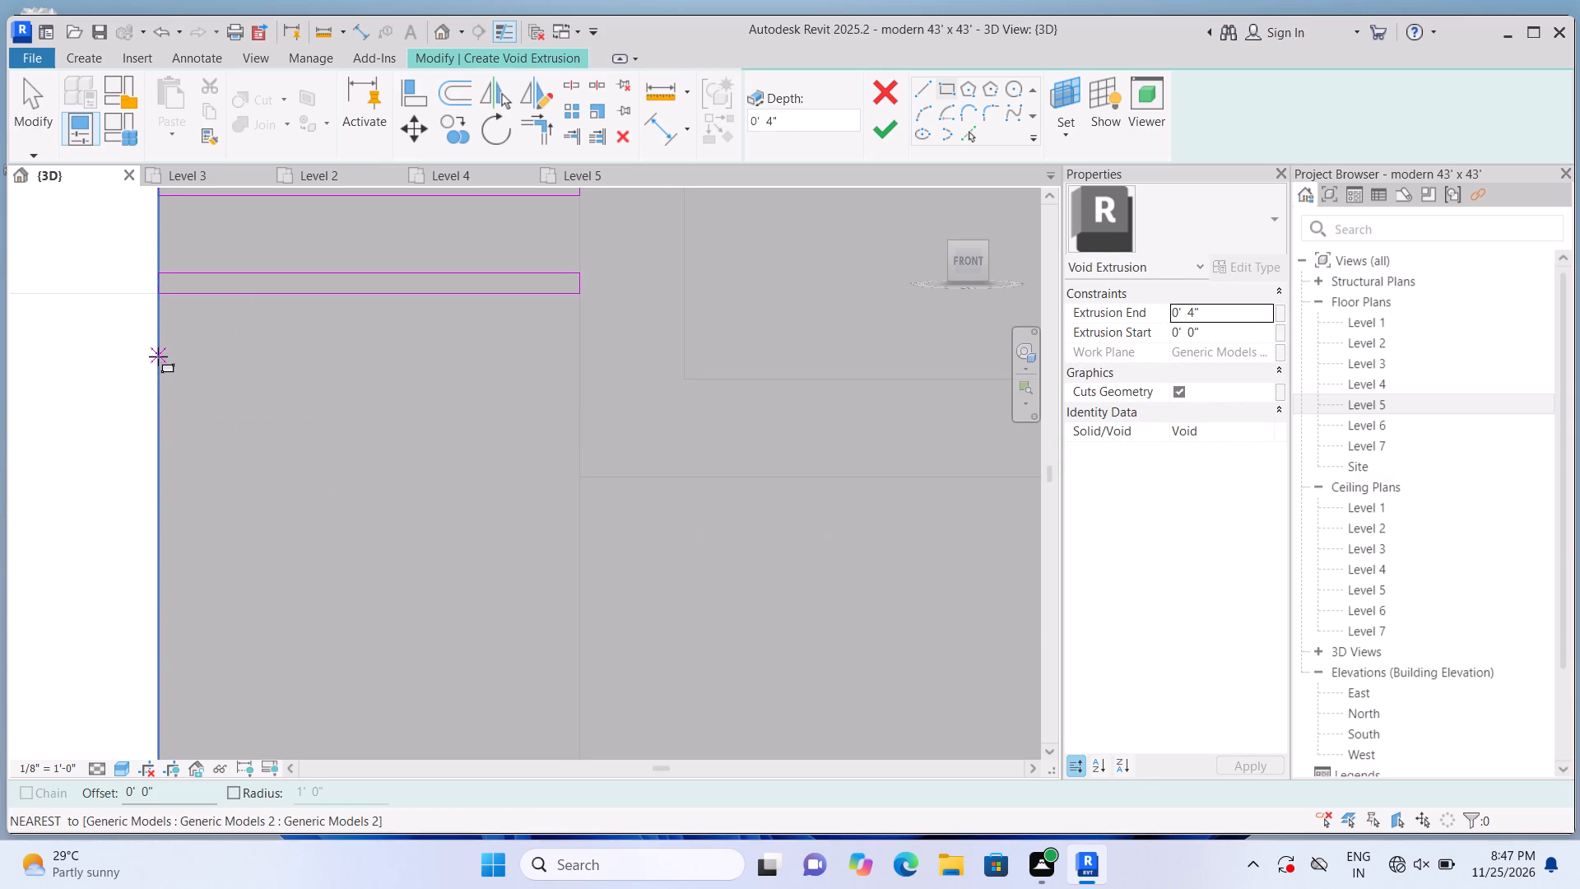
click(158, 356)
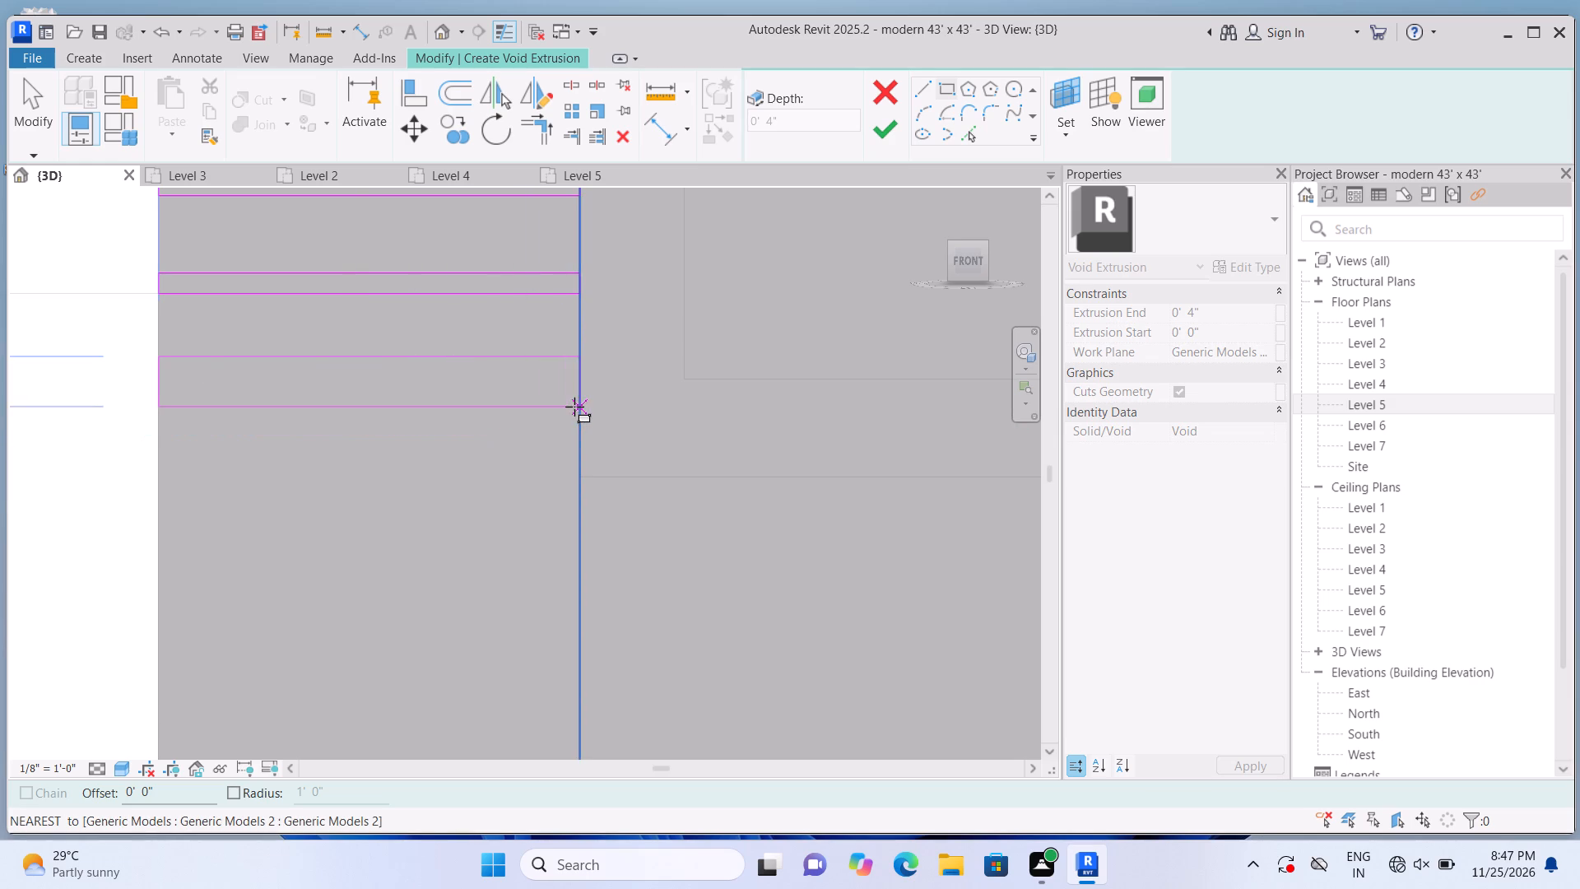
click(578, 370)
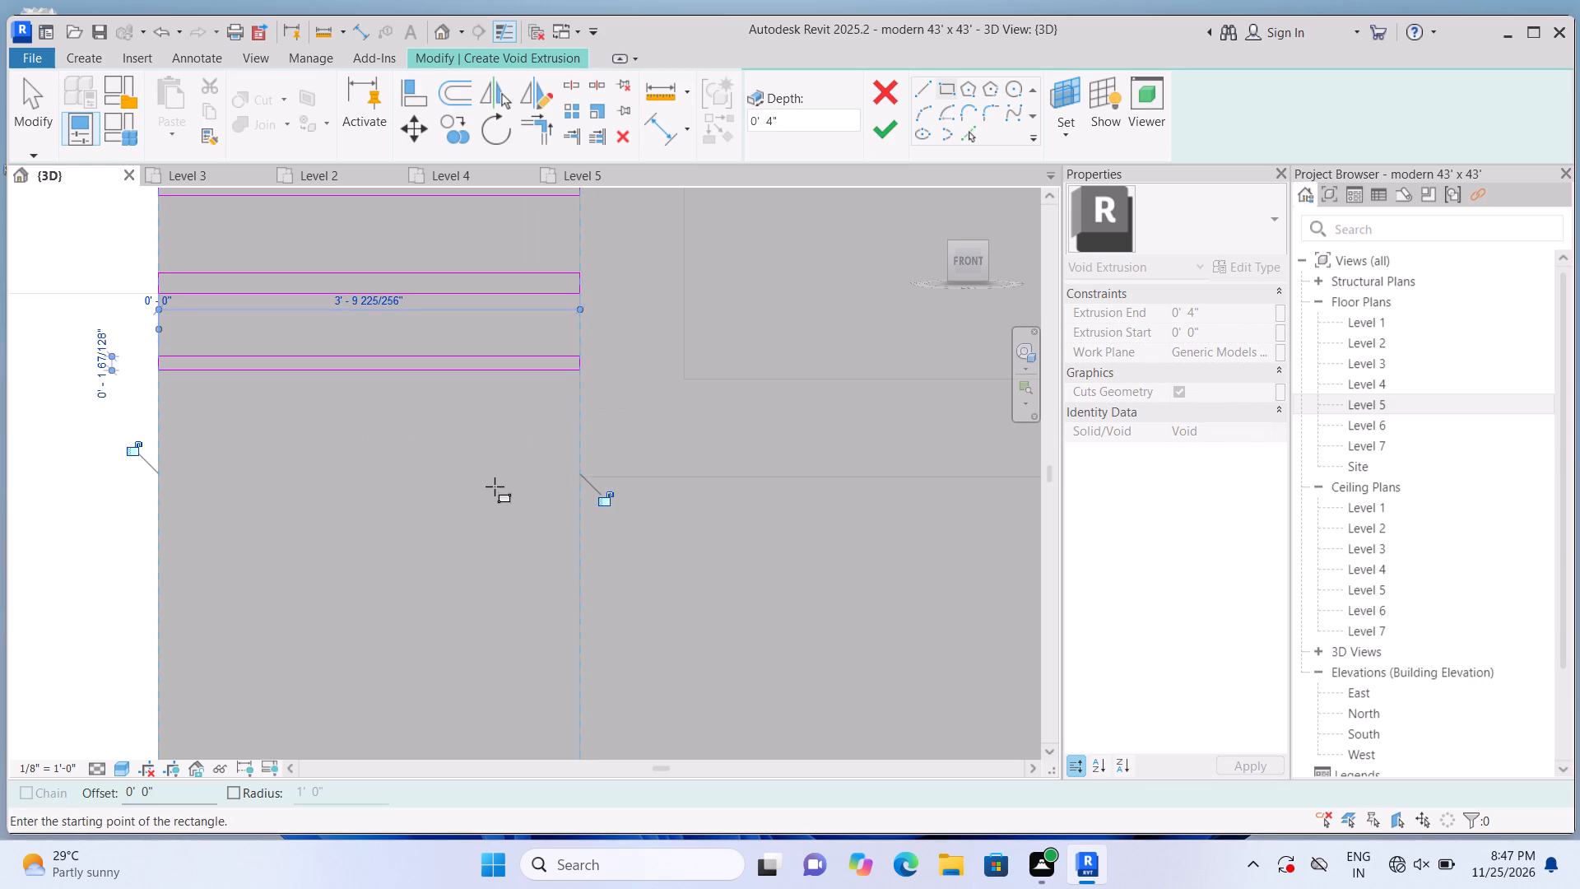
key(Escape)
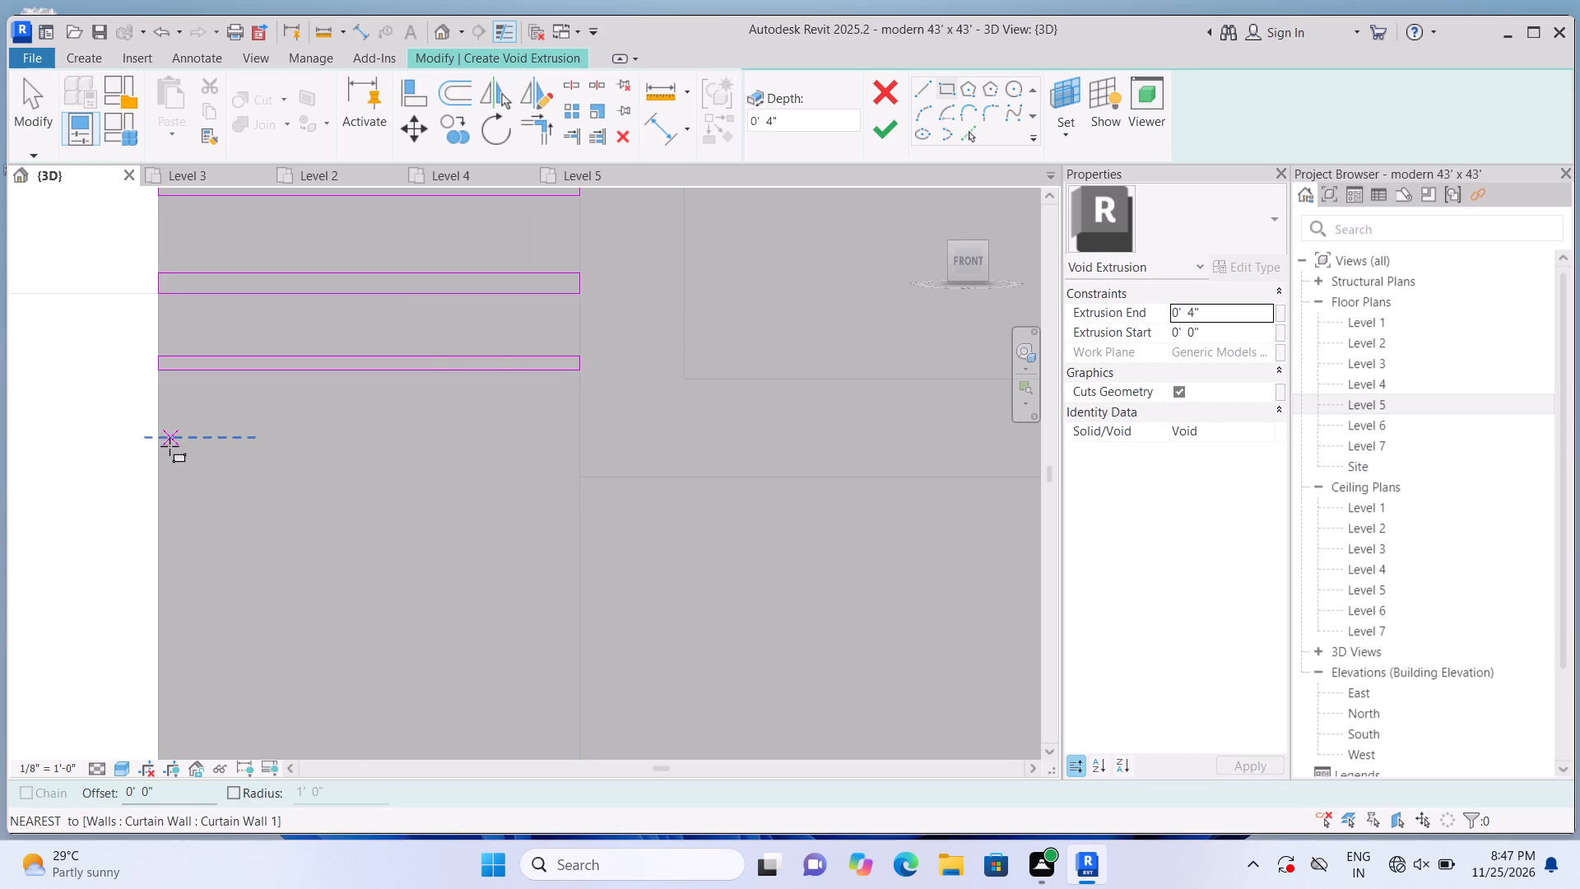
click(166, 446)
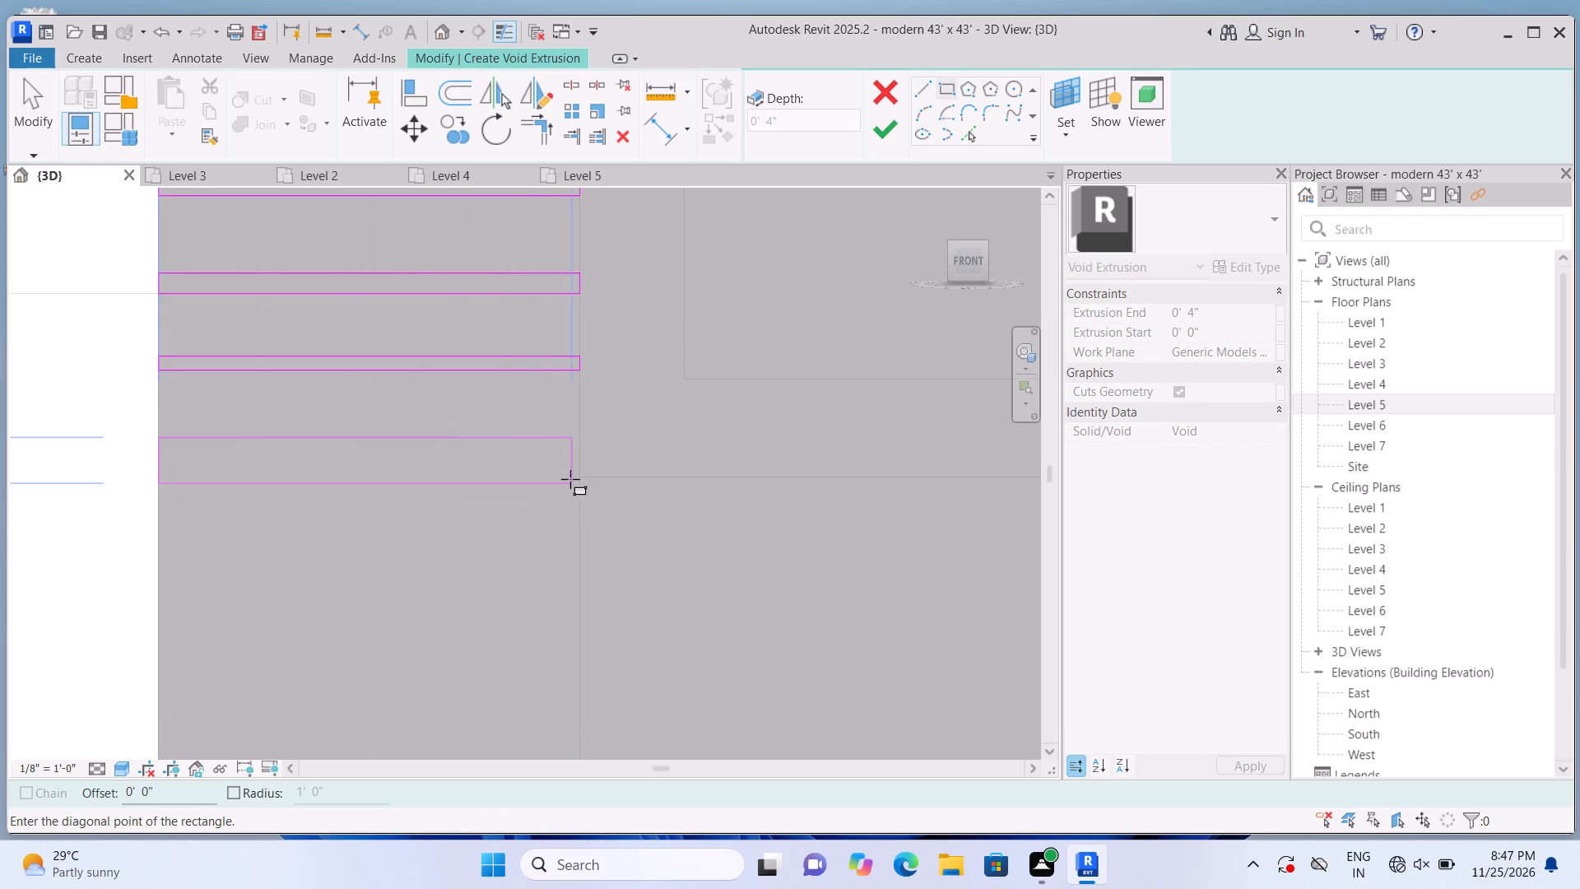
click(572, 449)
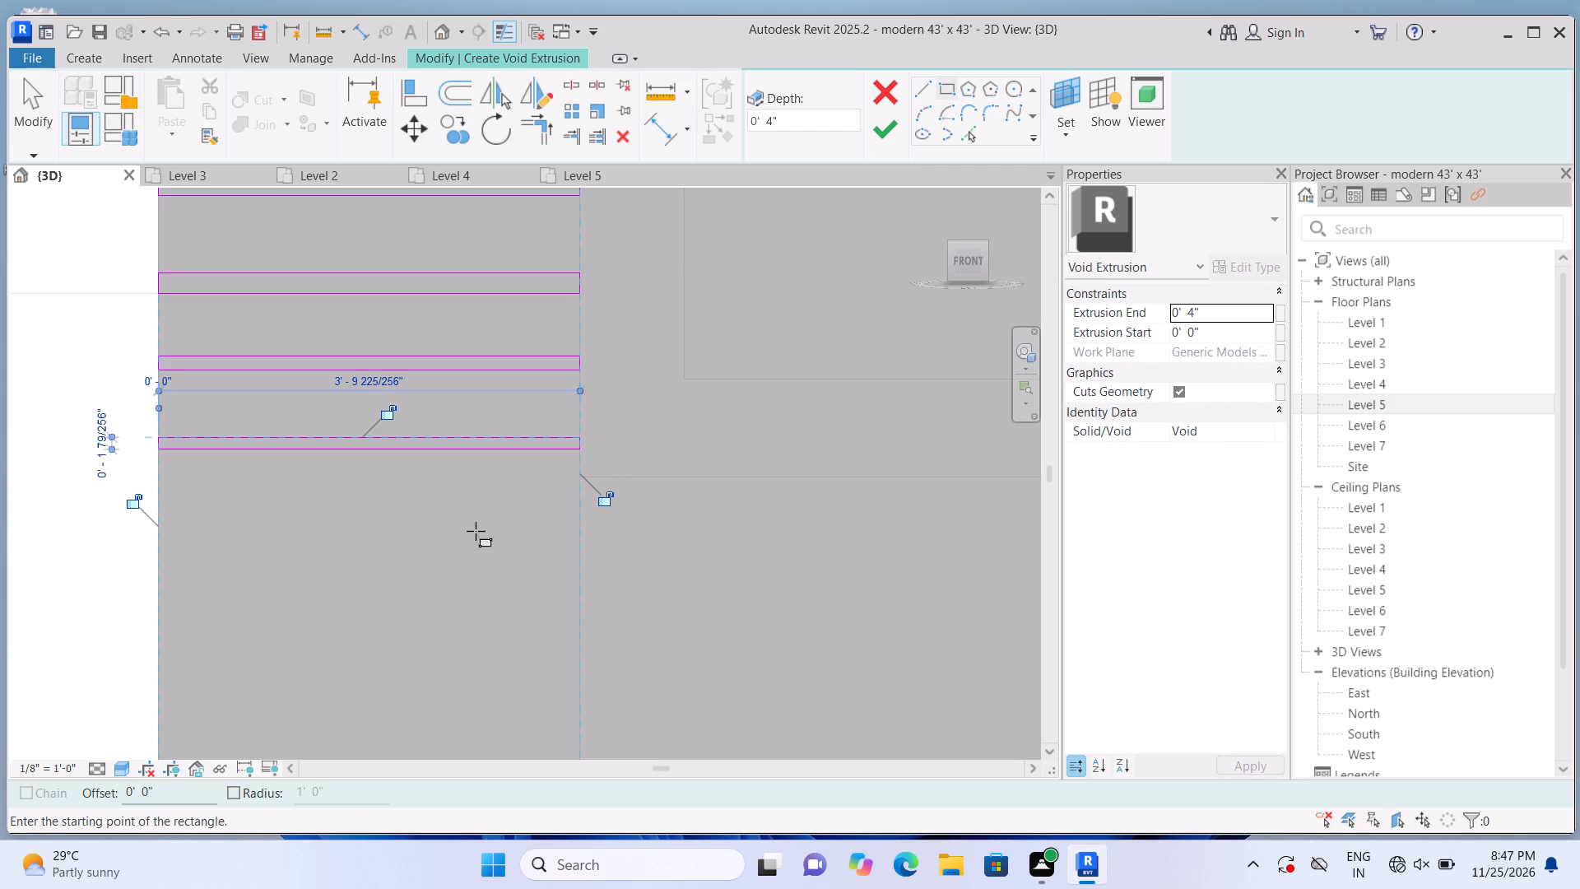
key(Escape)
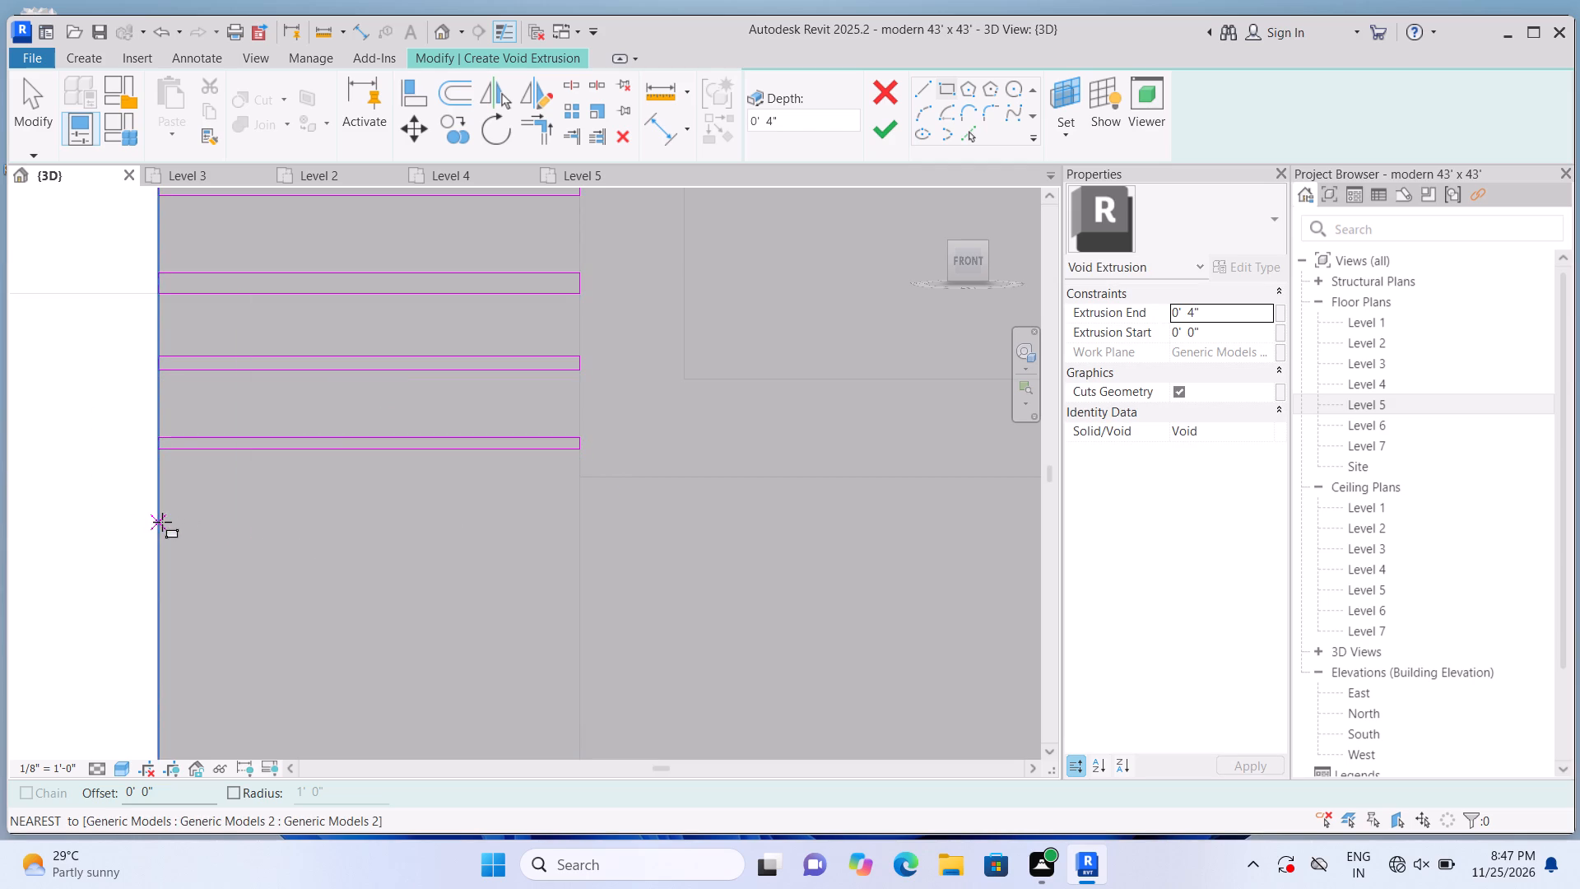
Sketch three more full-width groove rectangles down the left strip at roughly even spacing, the lowest about 1 11/32" tall.
click(162, 522)
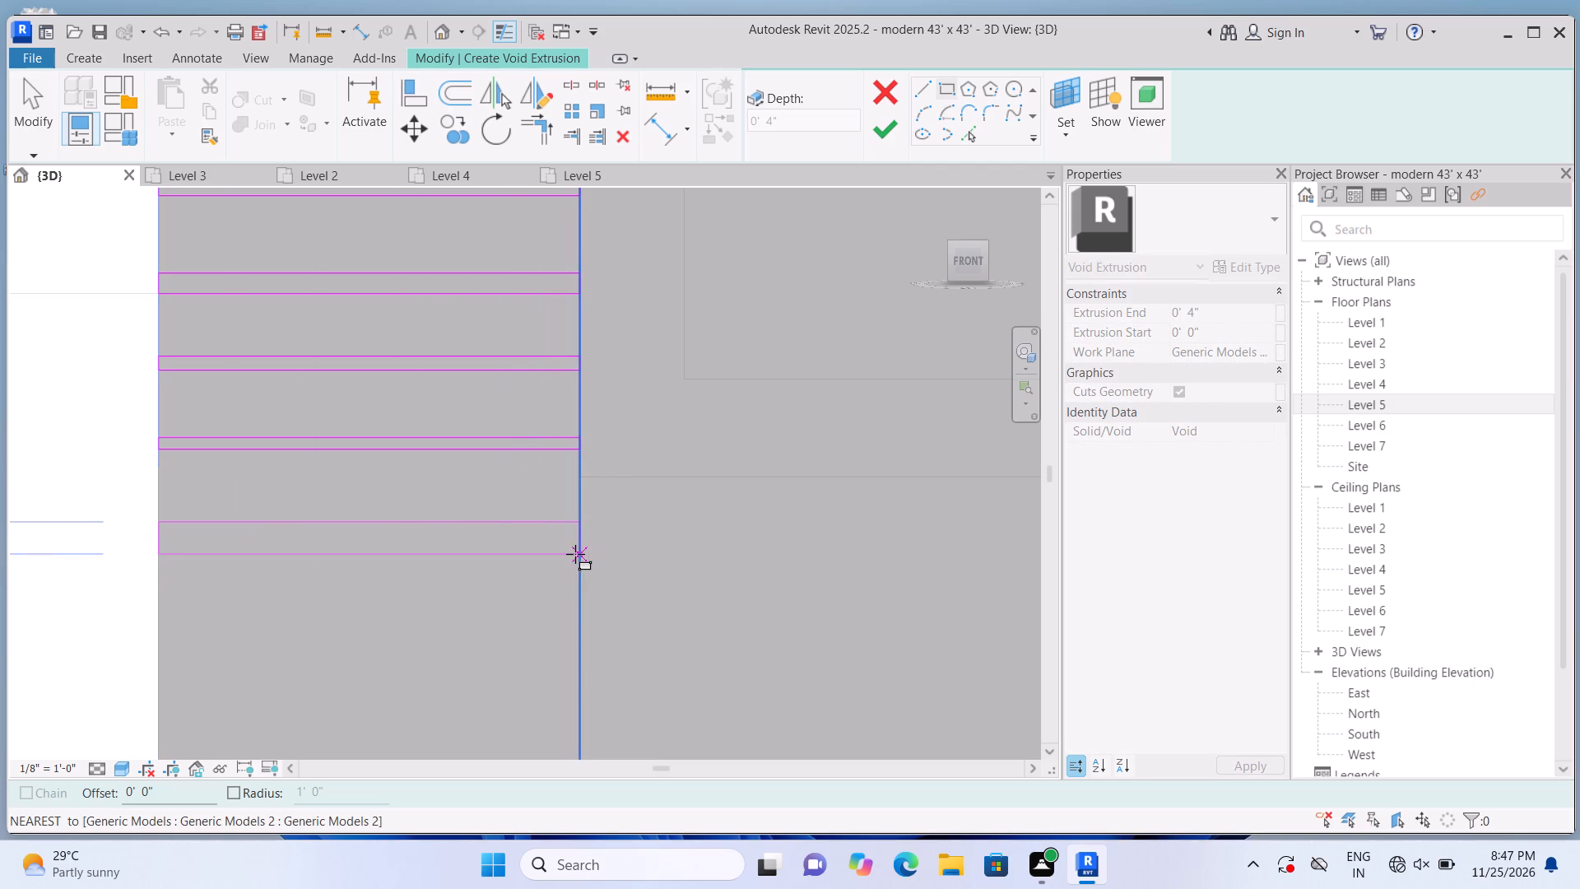
click(580, 534)
key(Escape)
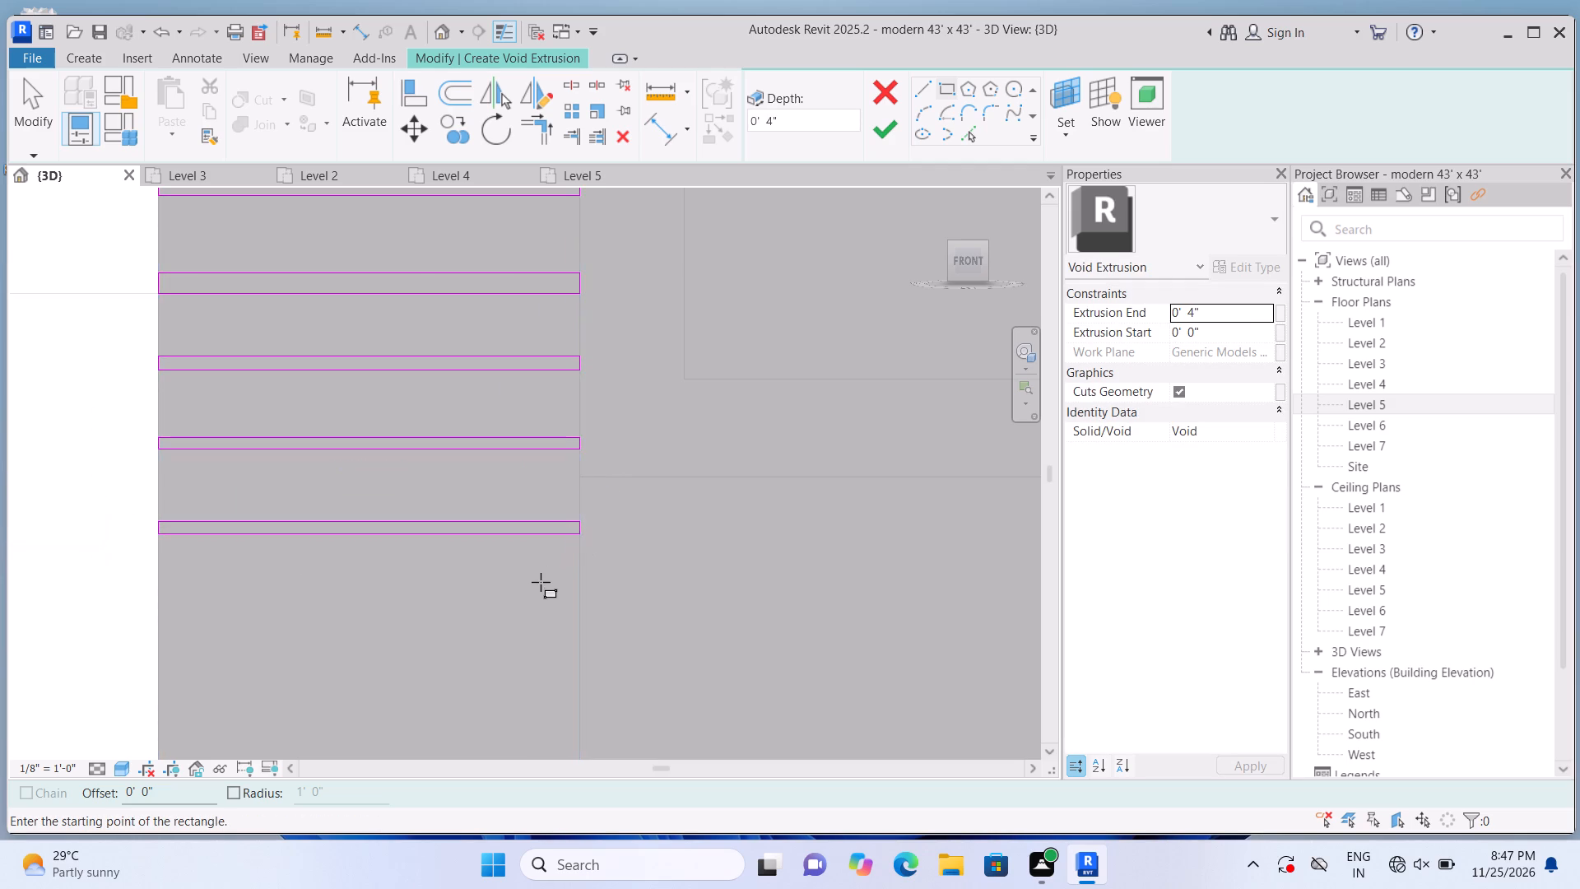
middle_drag(512, 600, 509, 360)
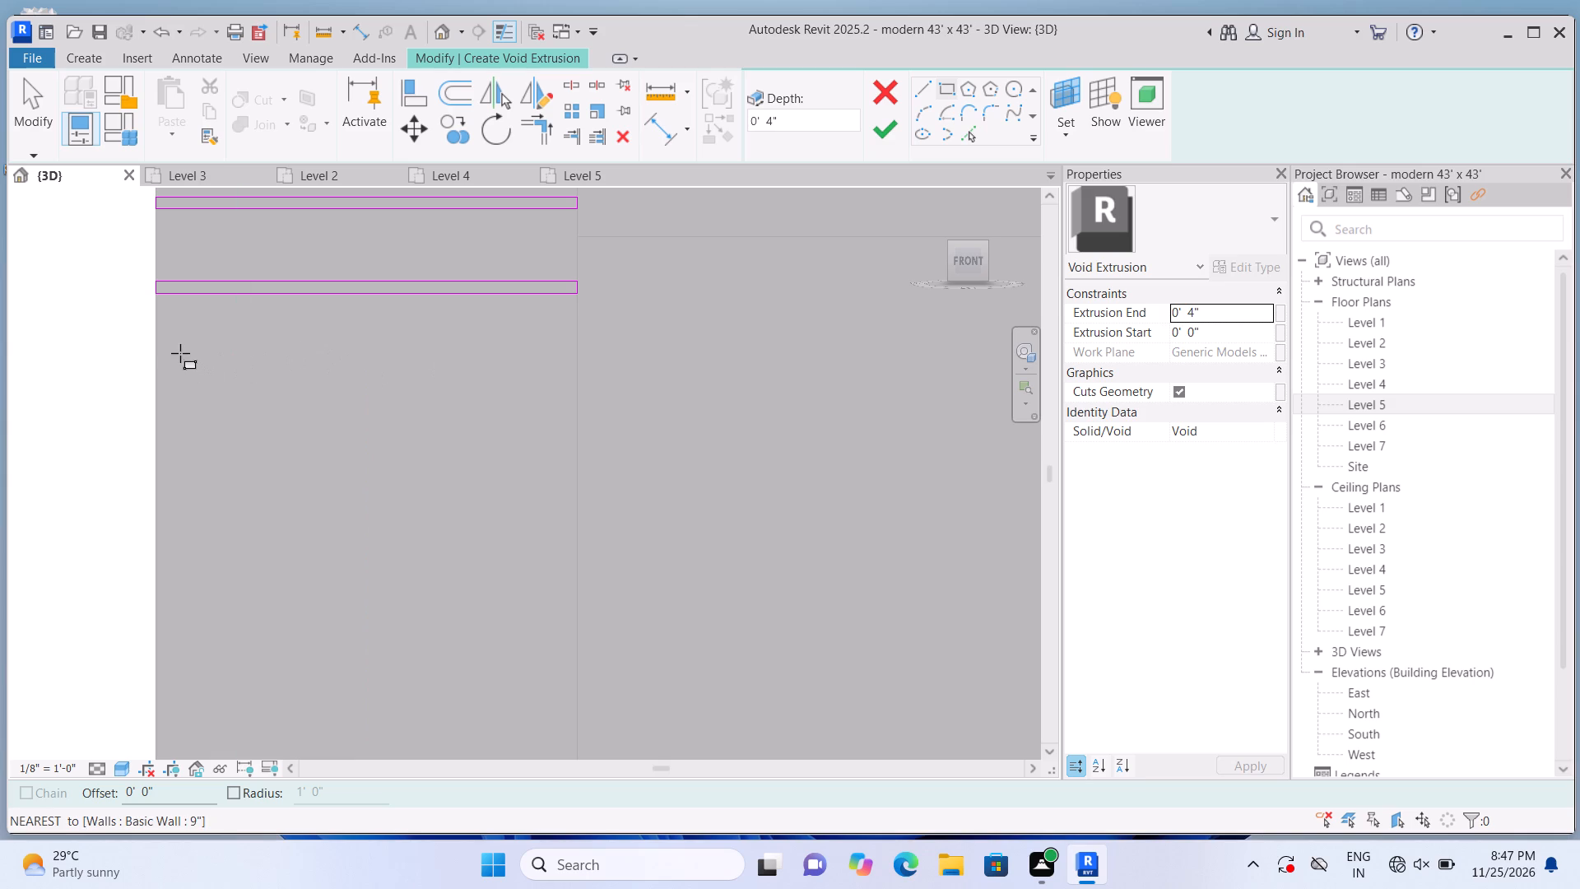
click(161, 354)
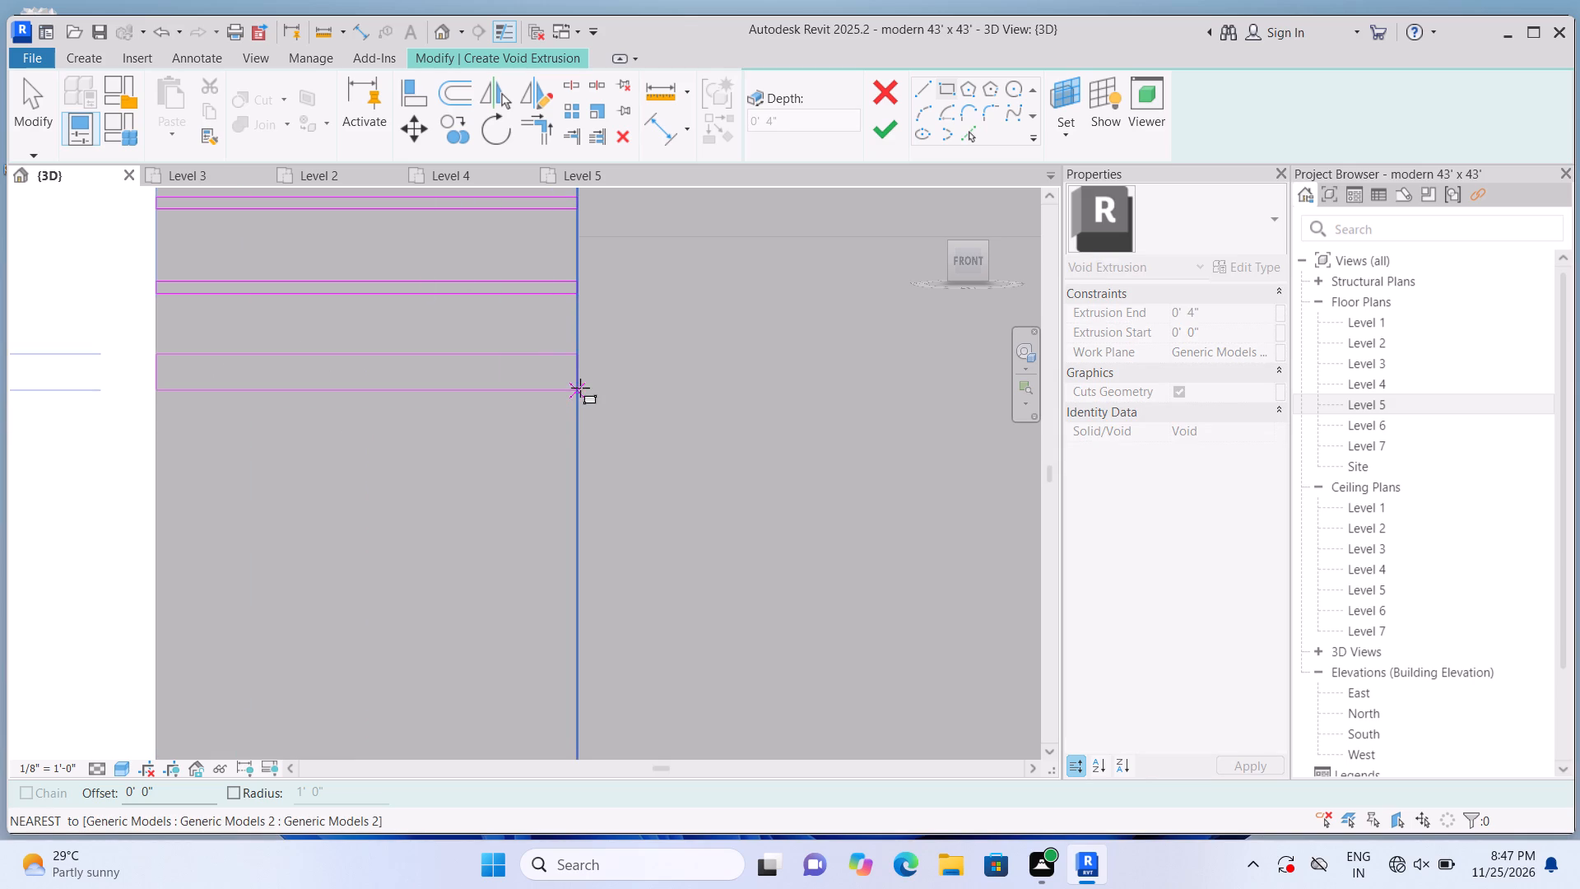
click(577, 365)
key(Escape)
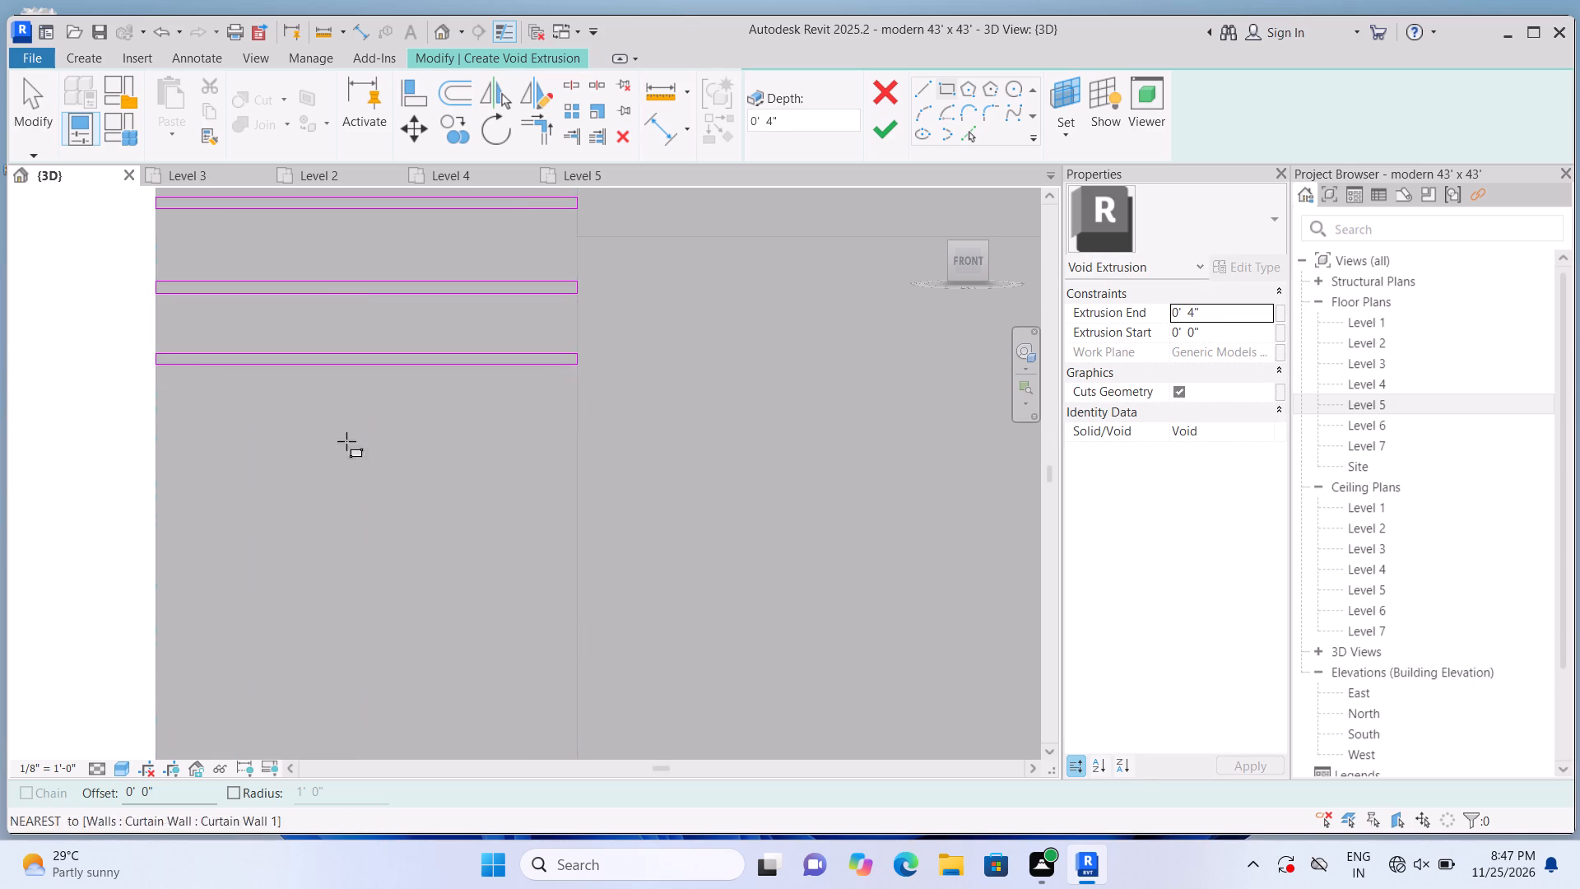
click(156, 431)
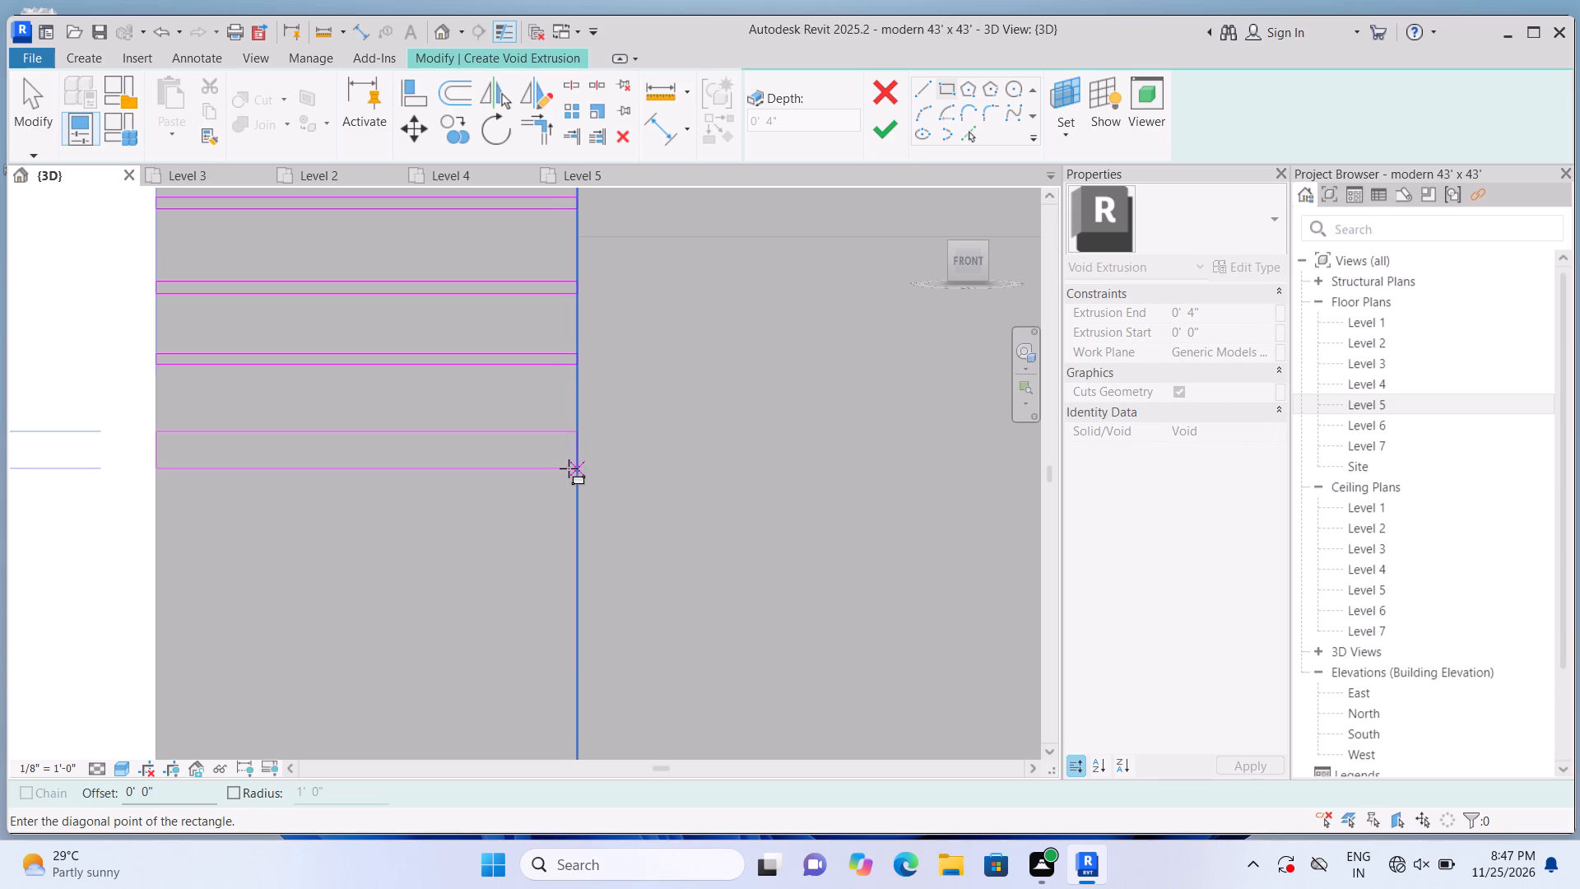
click(569, 444)
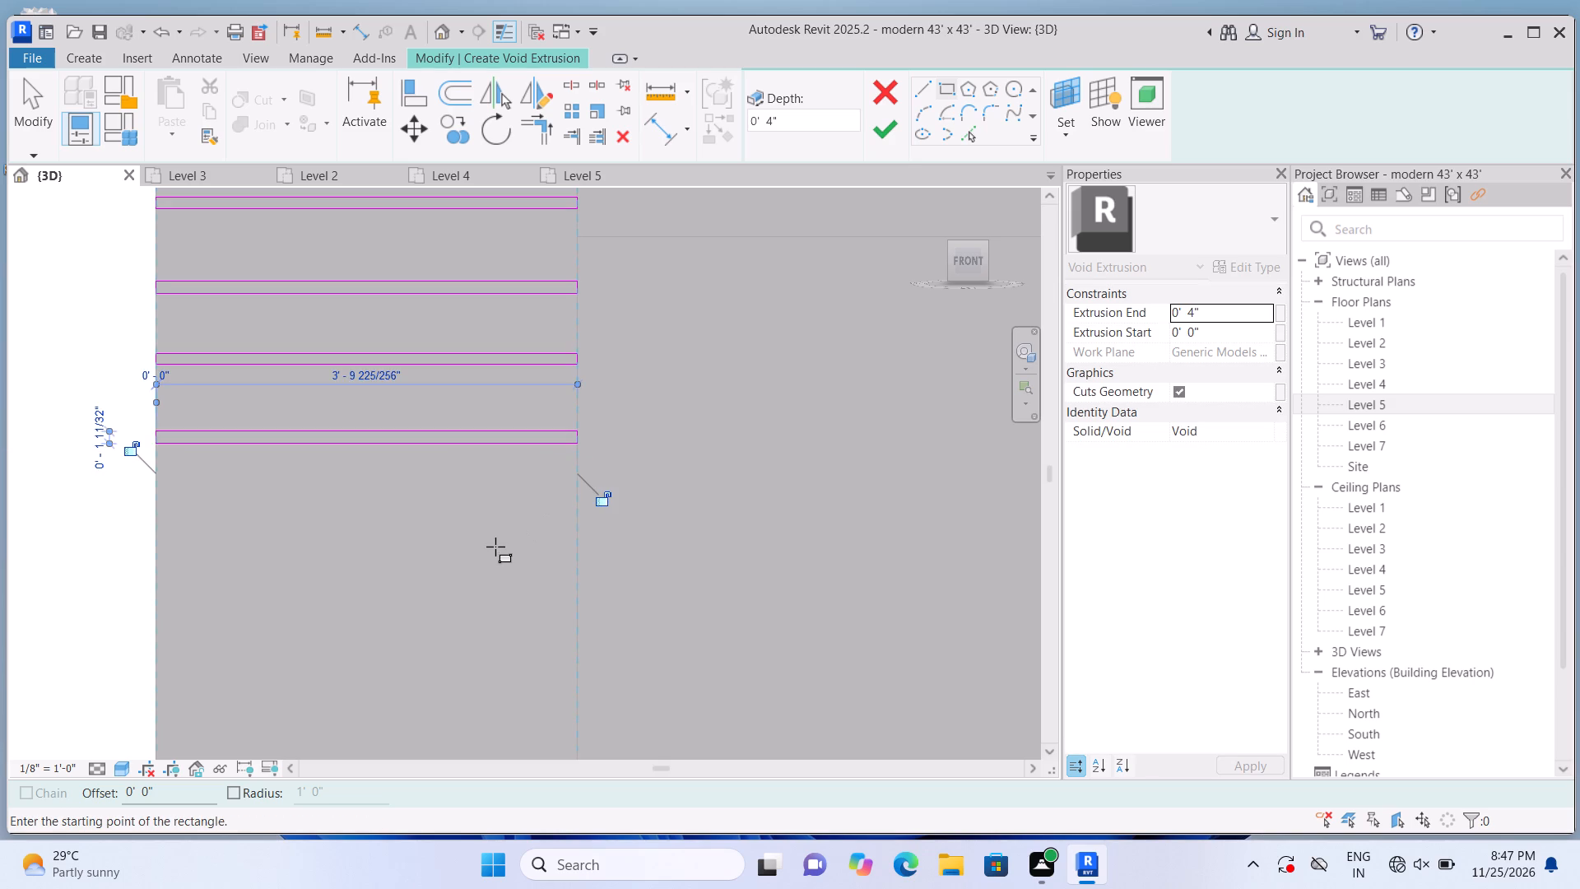
key(Escape)
Sketch two more full-width groove rectangles further down the left strip, the upper one about 1 27/32" tall.
middle_drag(426, 576, 434, 394)
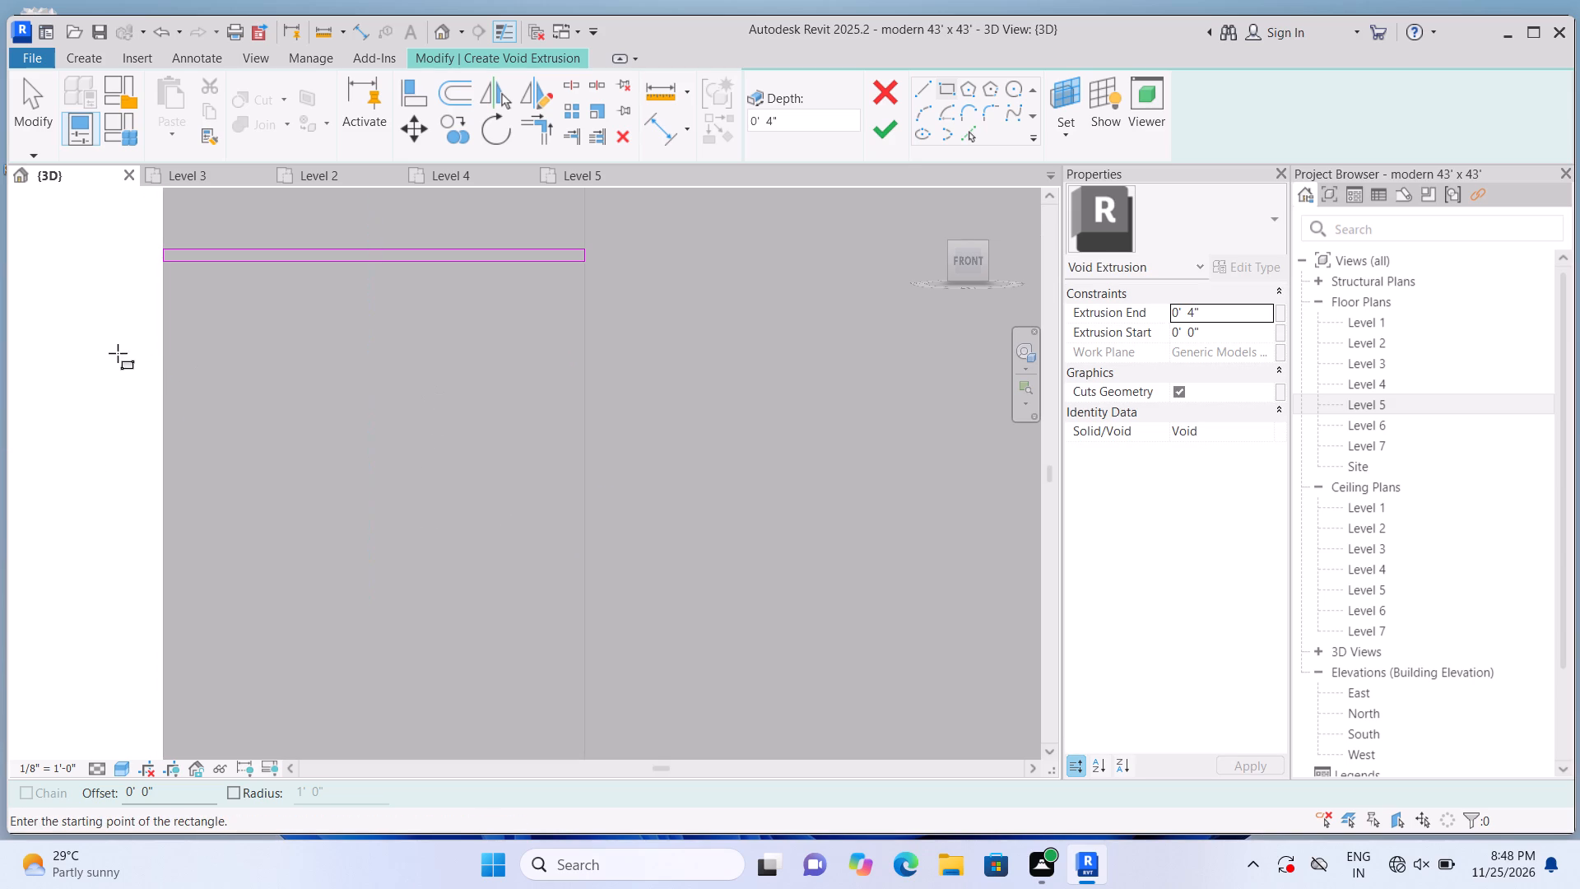
click(163, 337)
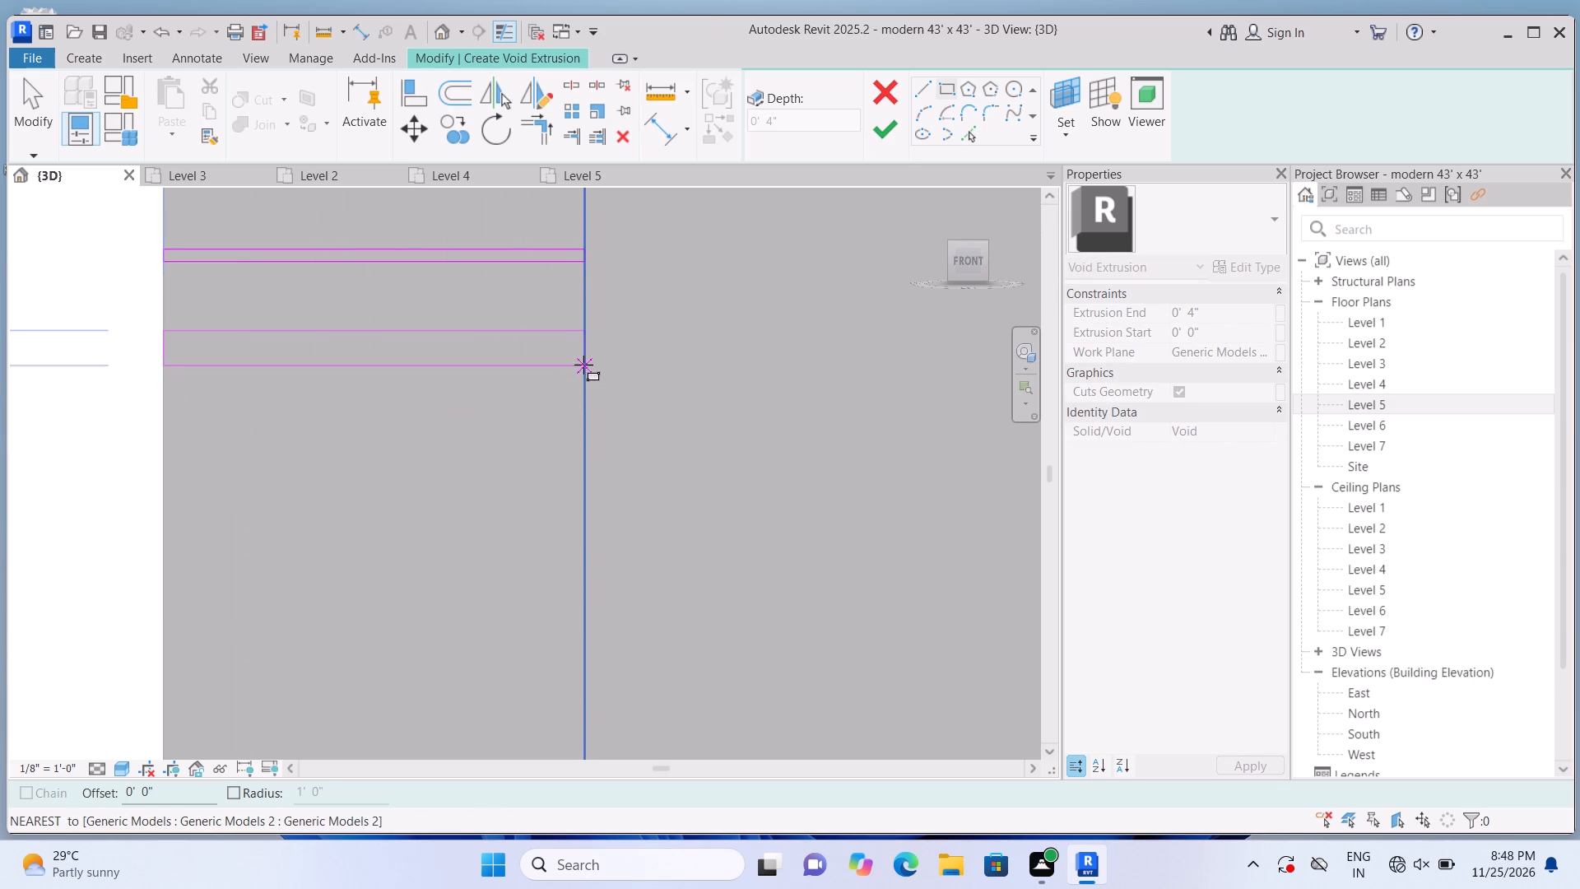
click(580, 347)
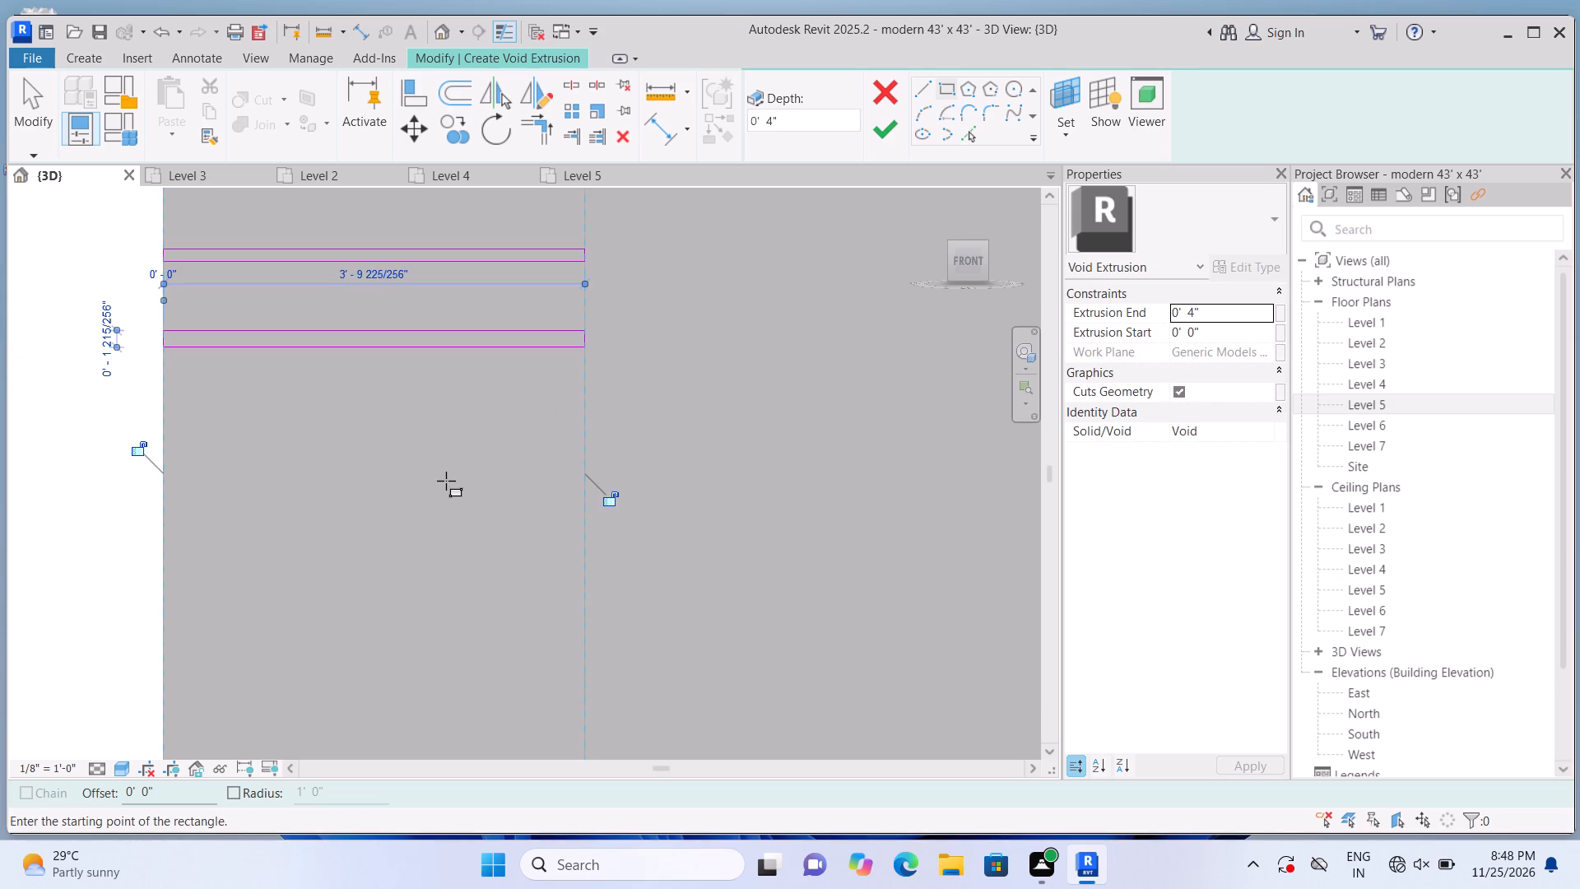
key(Escape)
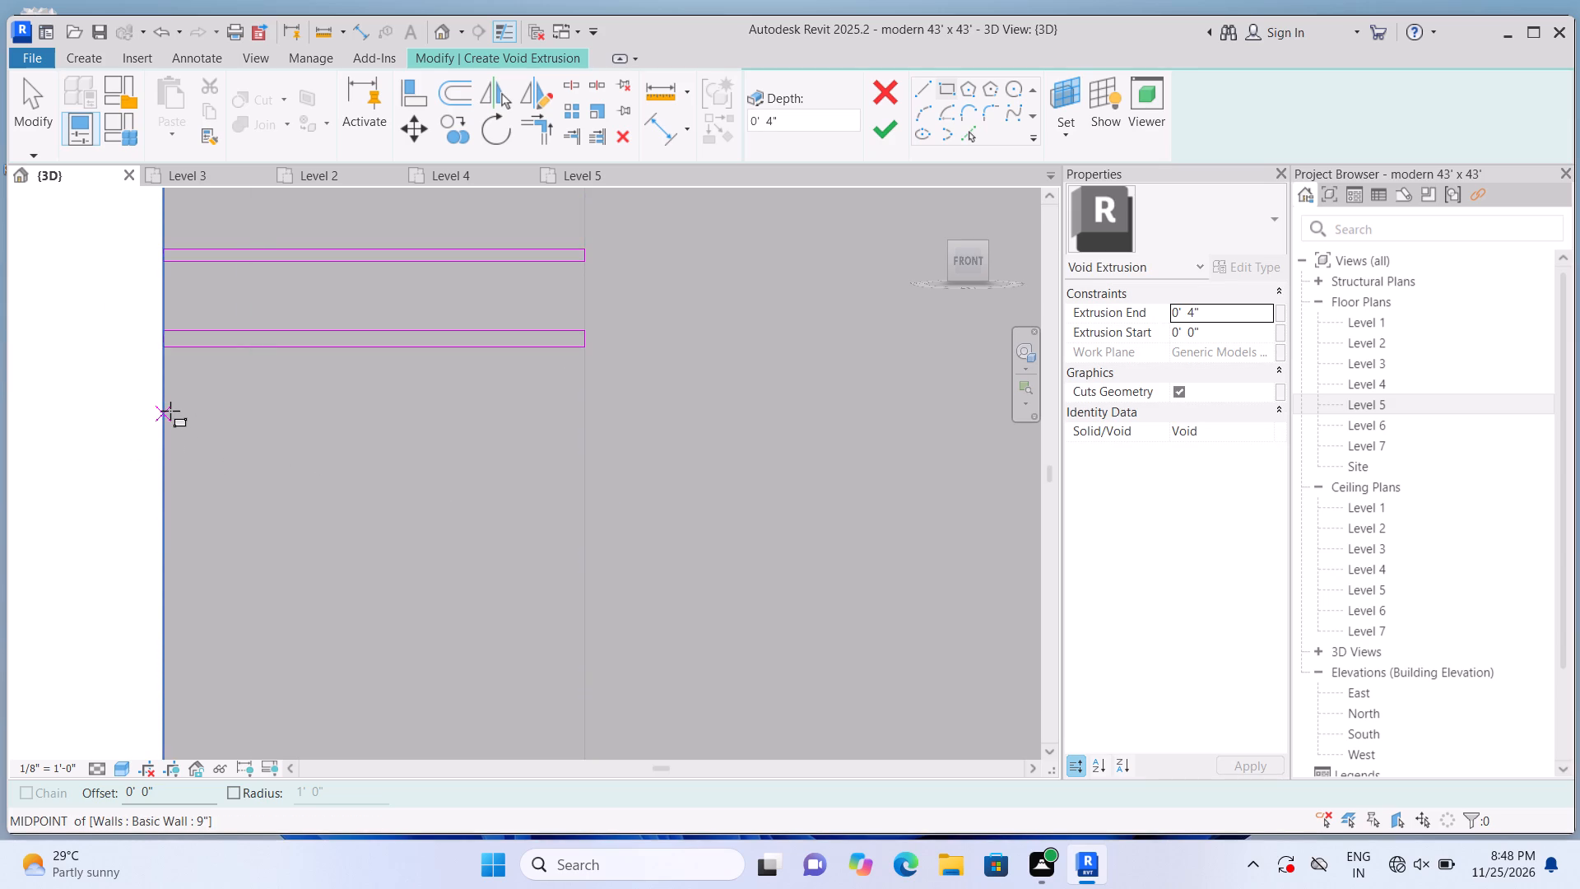
click(170, 407)
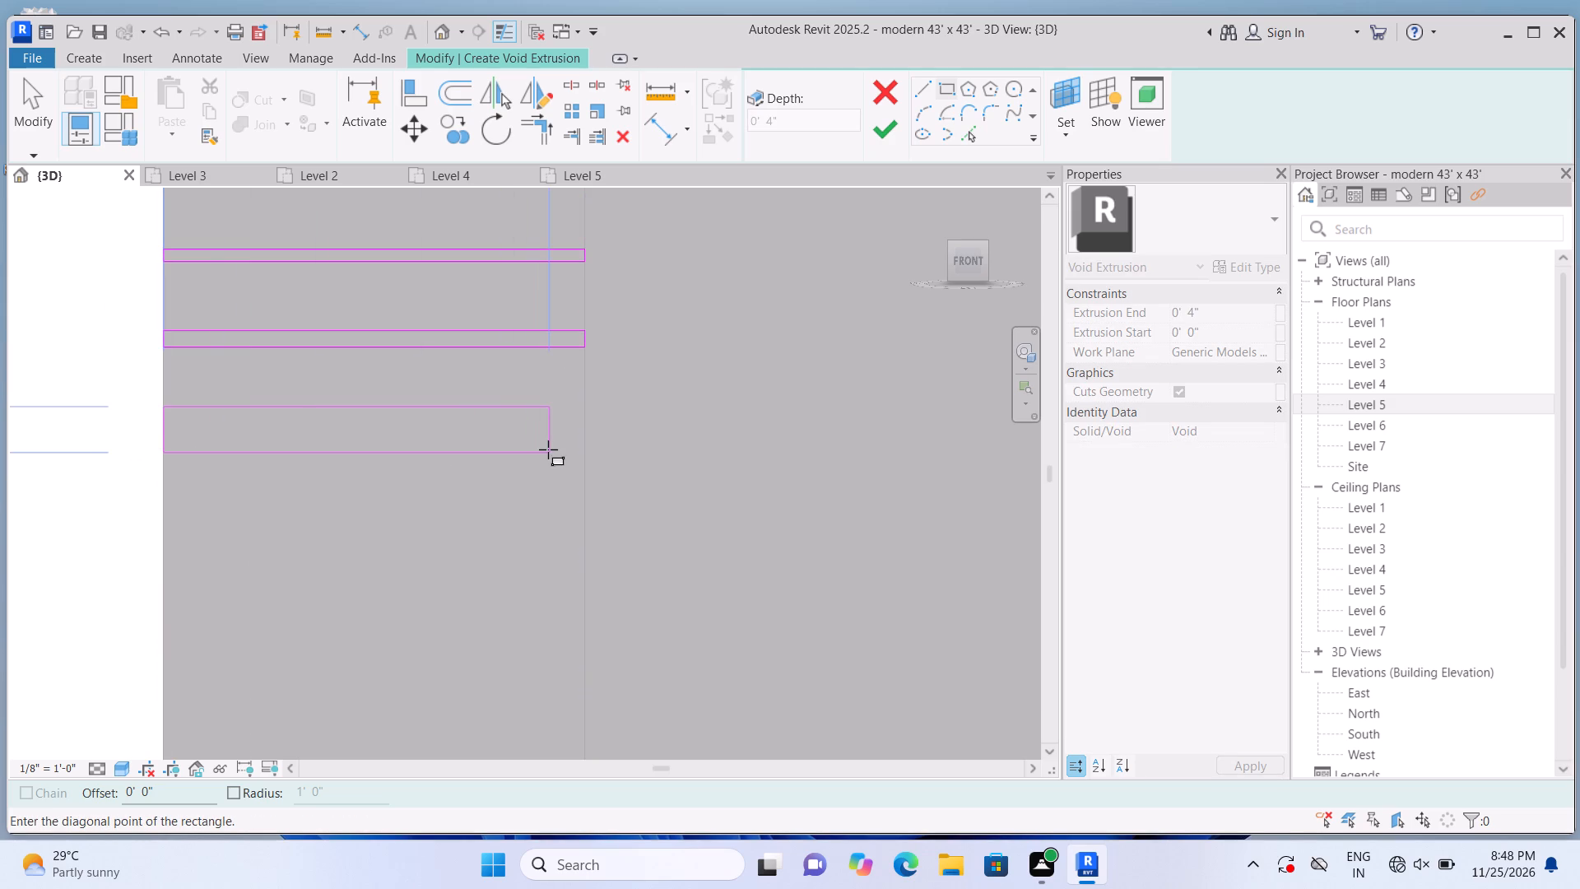
key(Escape)
click(170, 429)
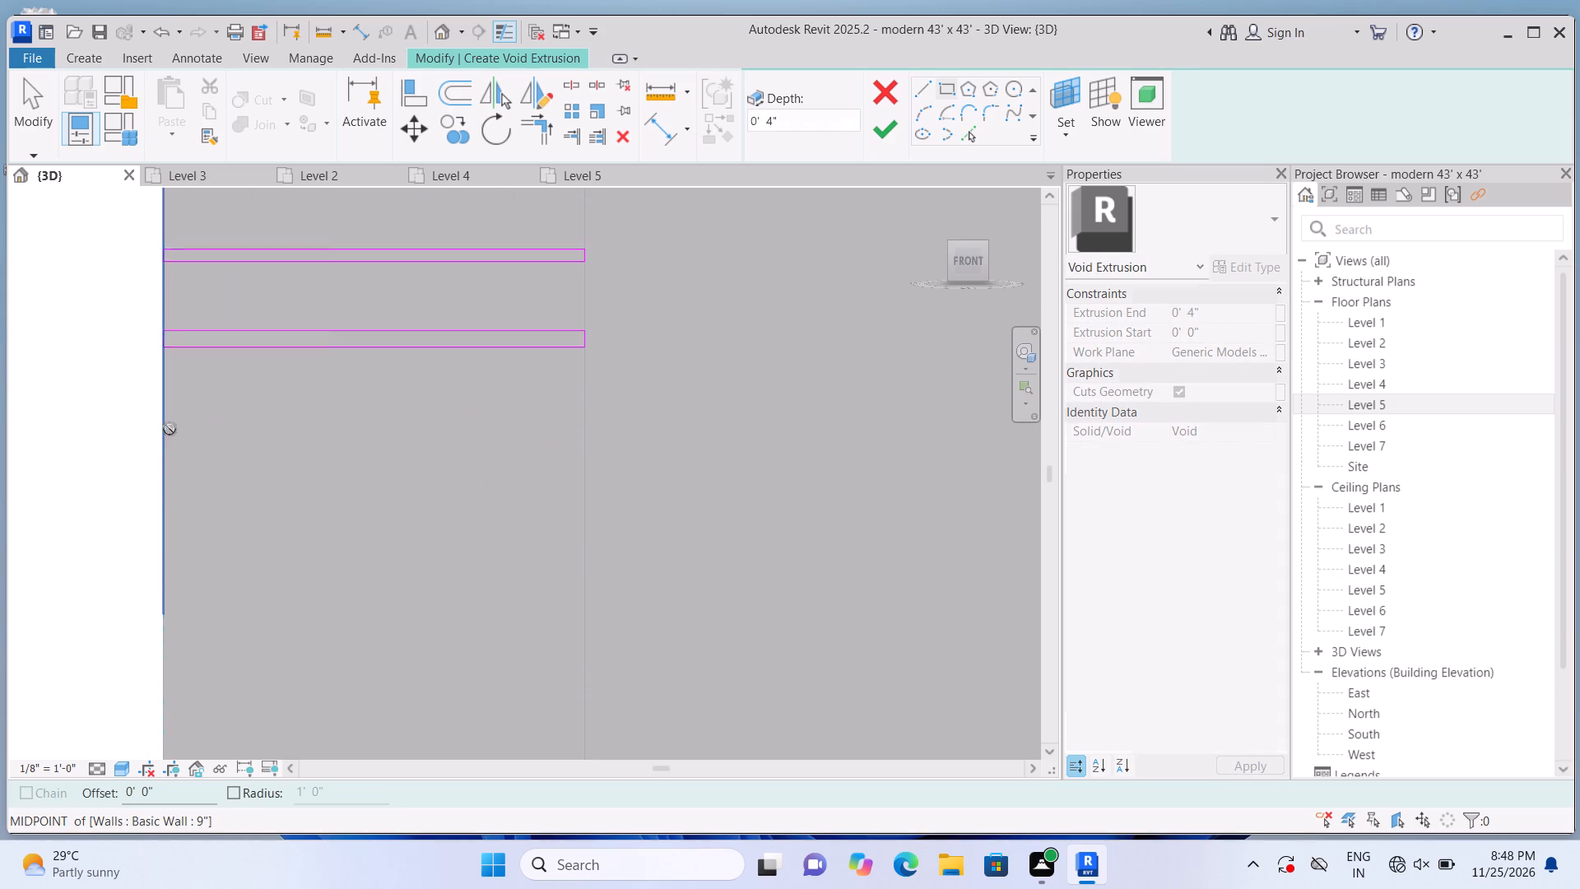
click(580, 434)
key(Escape)
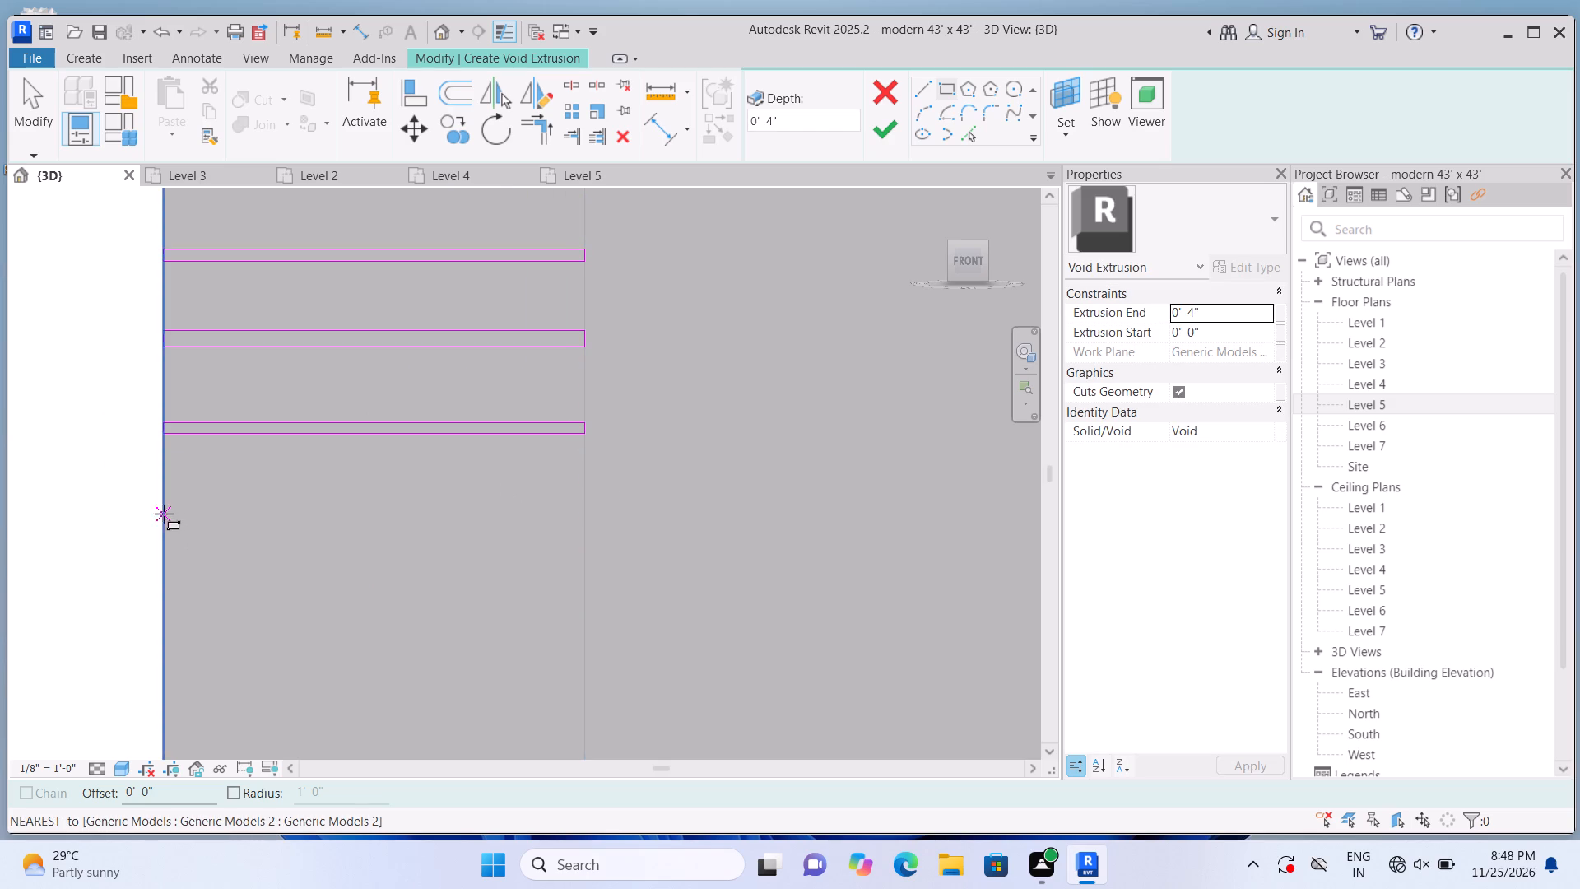
Sketch two full-width groove rectangles below the previous ones on the left strip, the lower one about 1 5/16" tall.
click(162, 514)
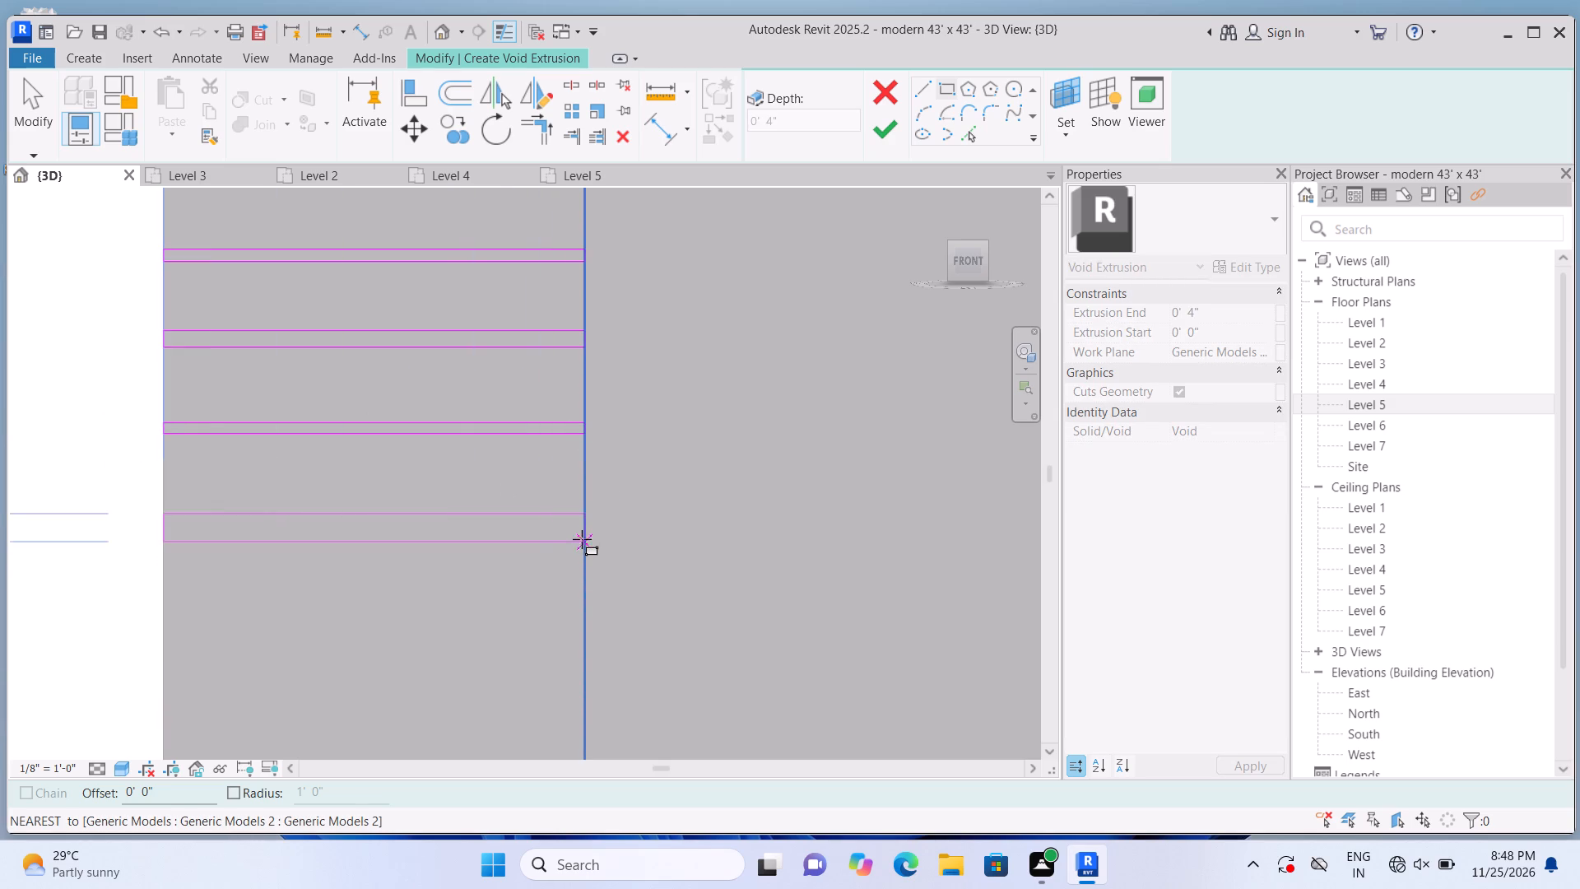
click(581, 527)
key(Escape)
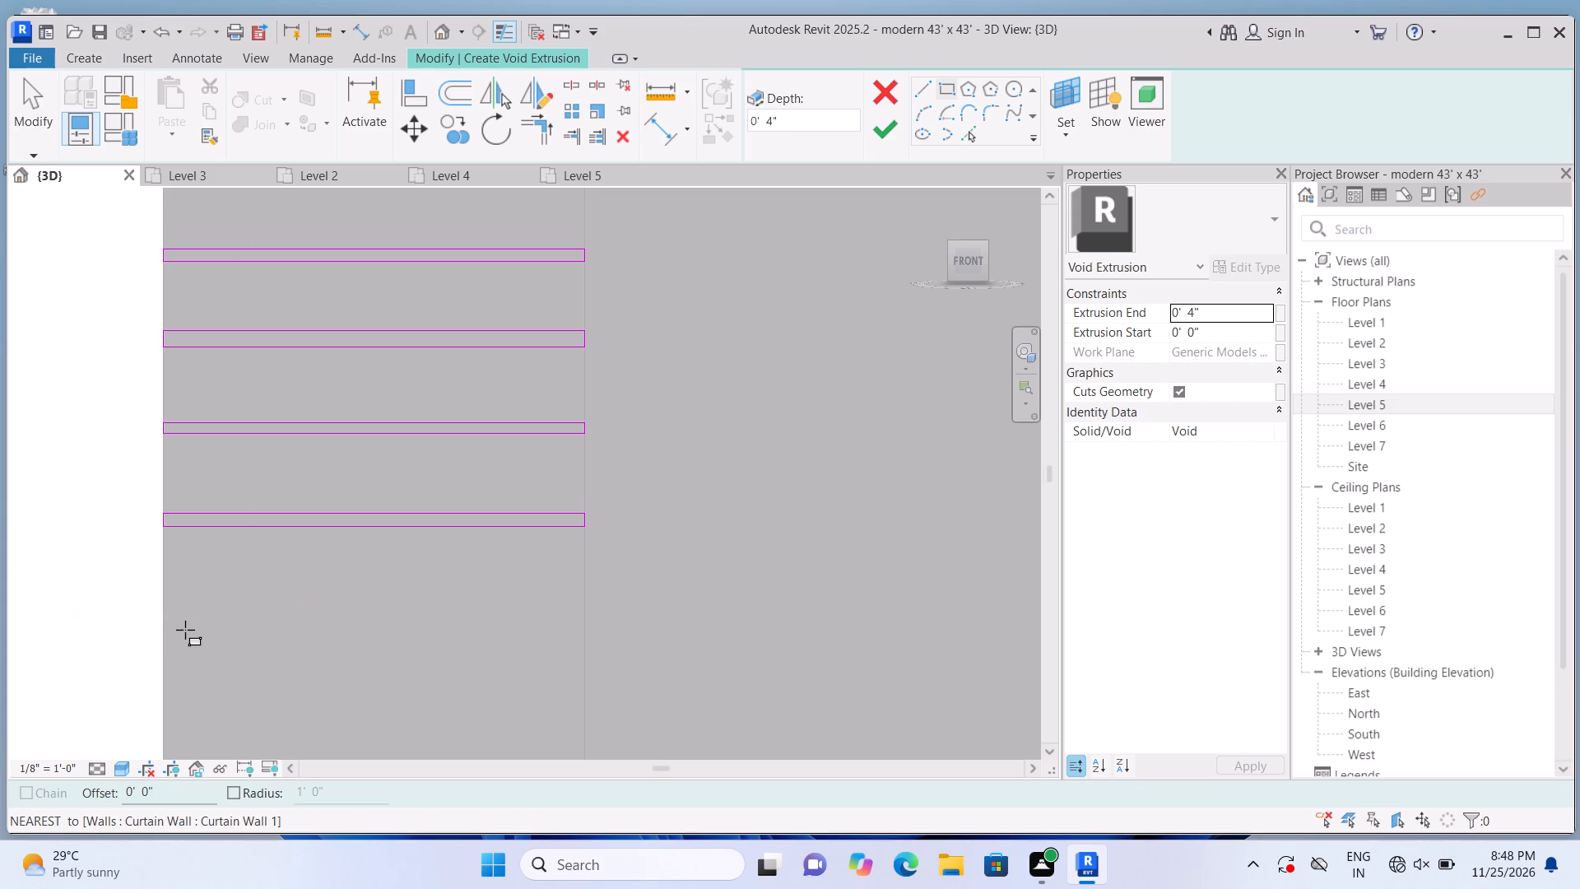
click(165, 612)
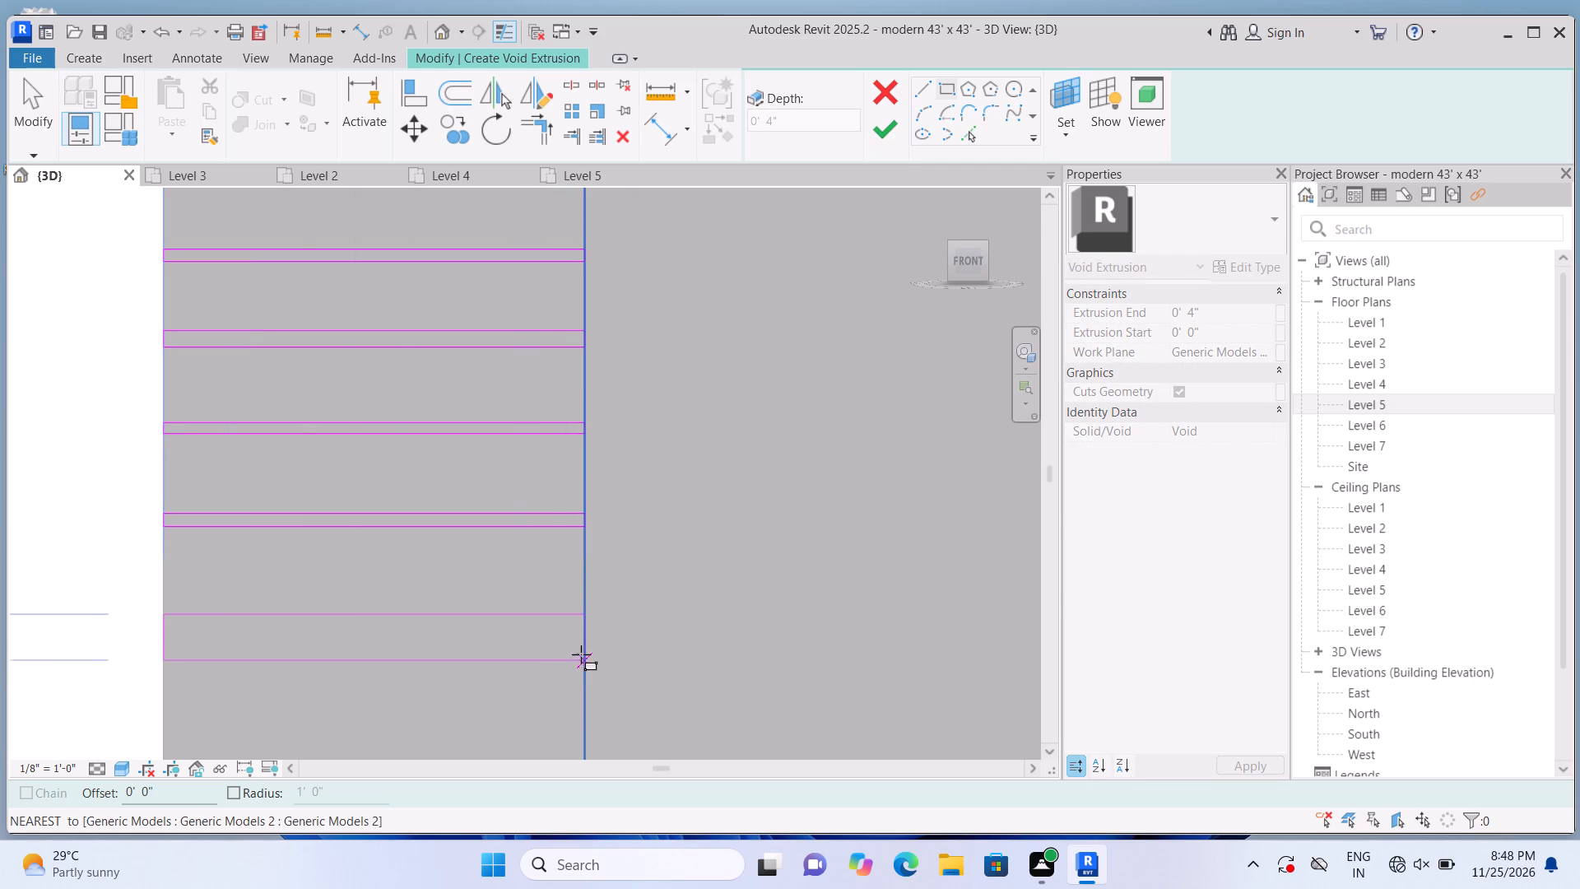
click(578, 626)
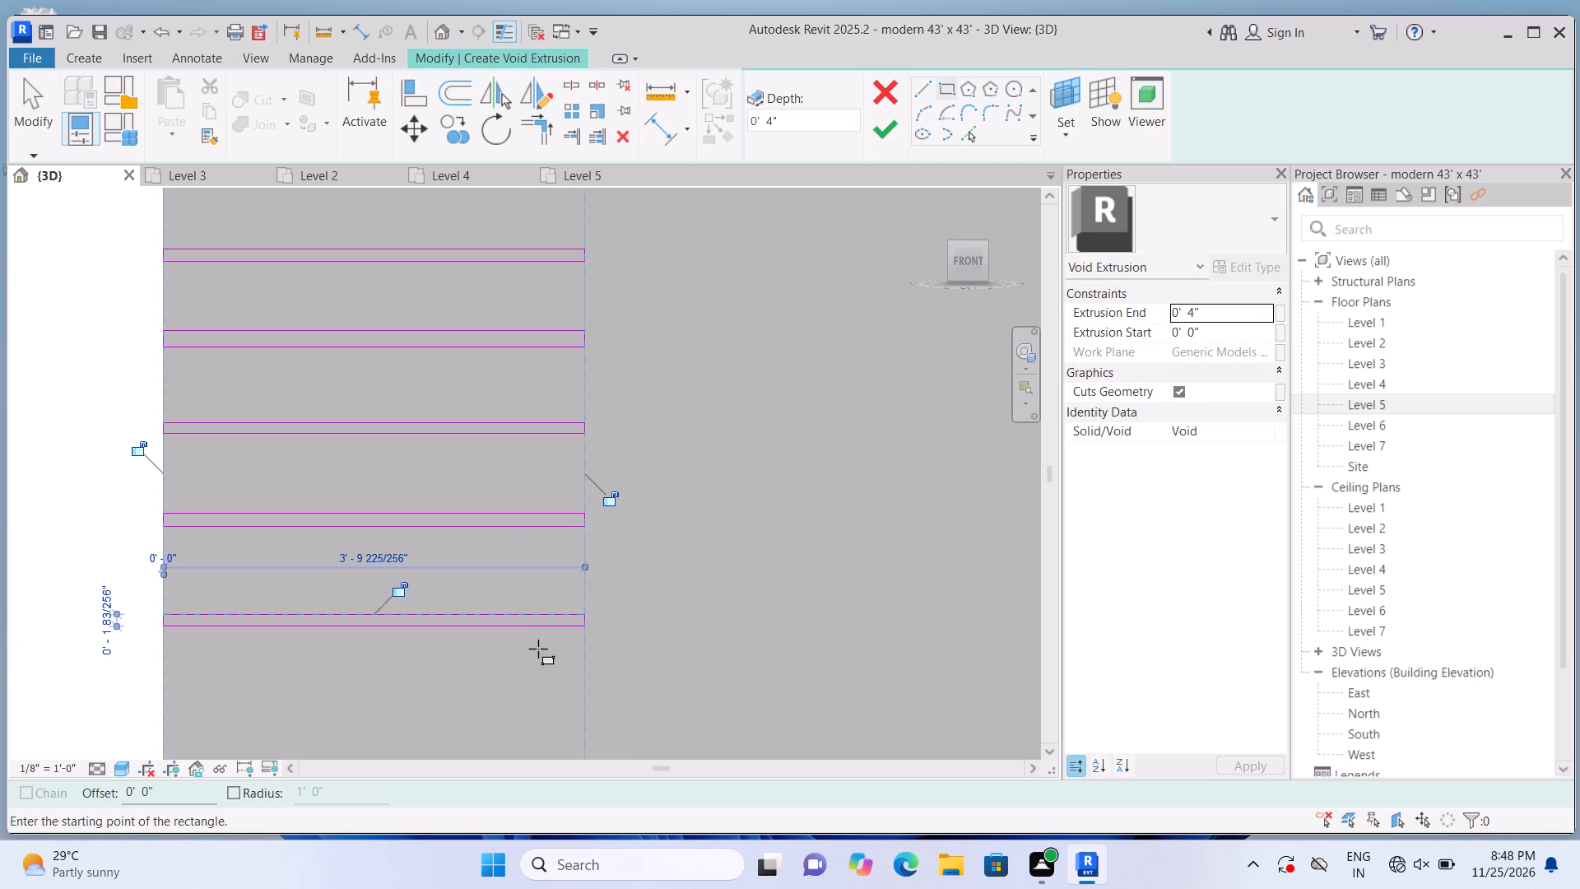
key(Escape)
Sketch a full-width groove rectangle about 1 27/32" tall just above the base of the left strip.
middle_drag(518, 668, 517, 361)
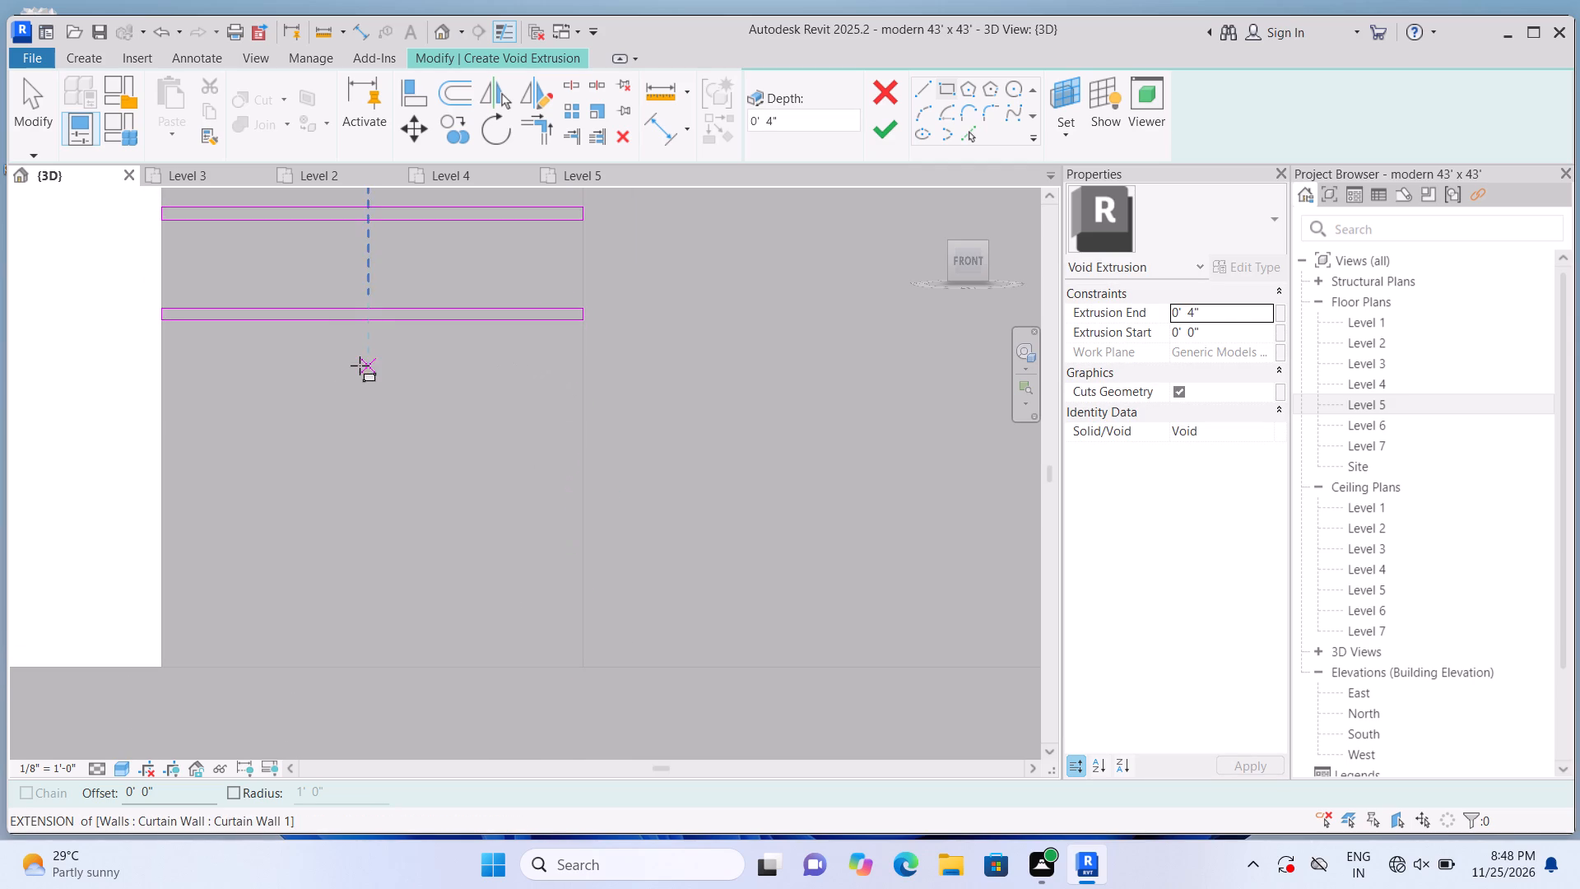
scroll(321, 474, down, 2)
scroll(296, 501, up, 1)
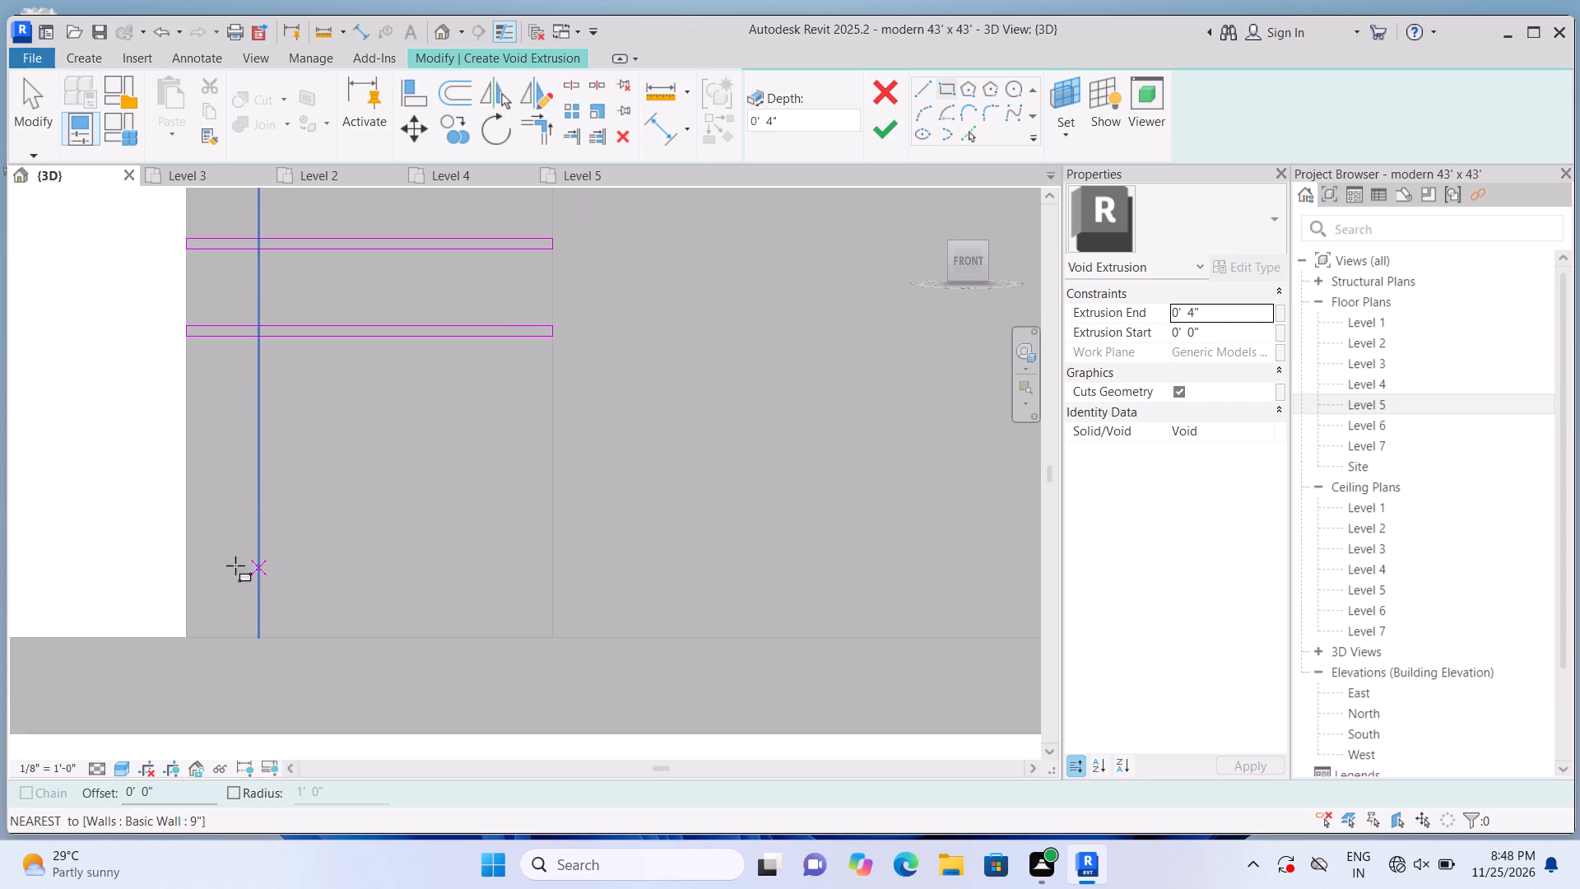
click(191, 572)
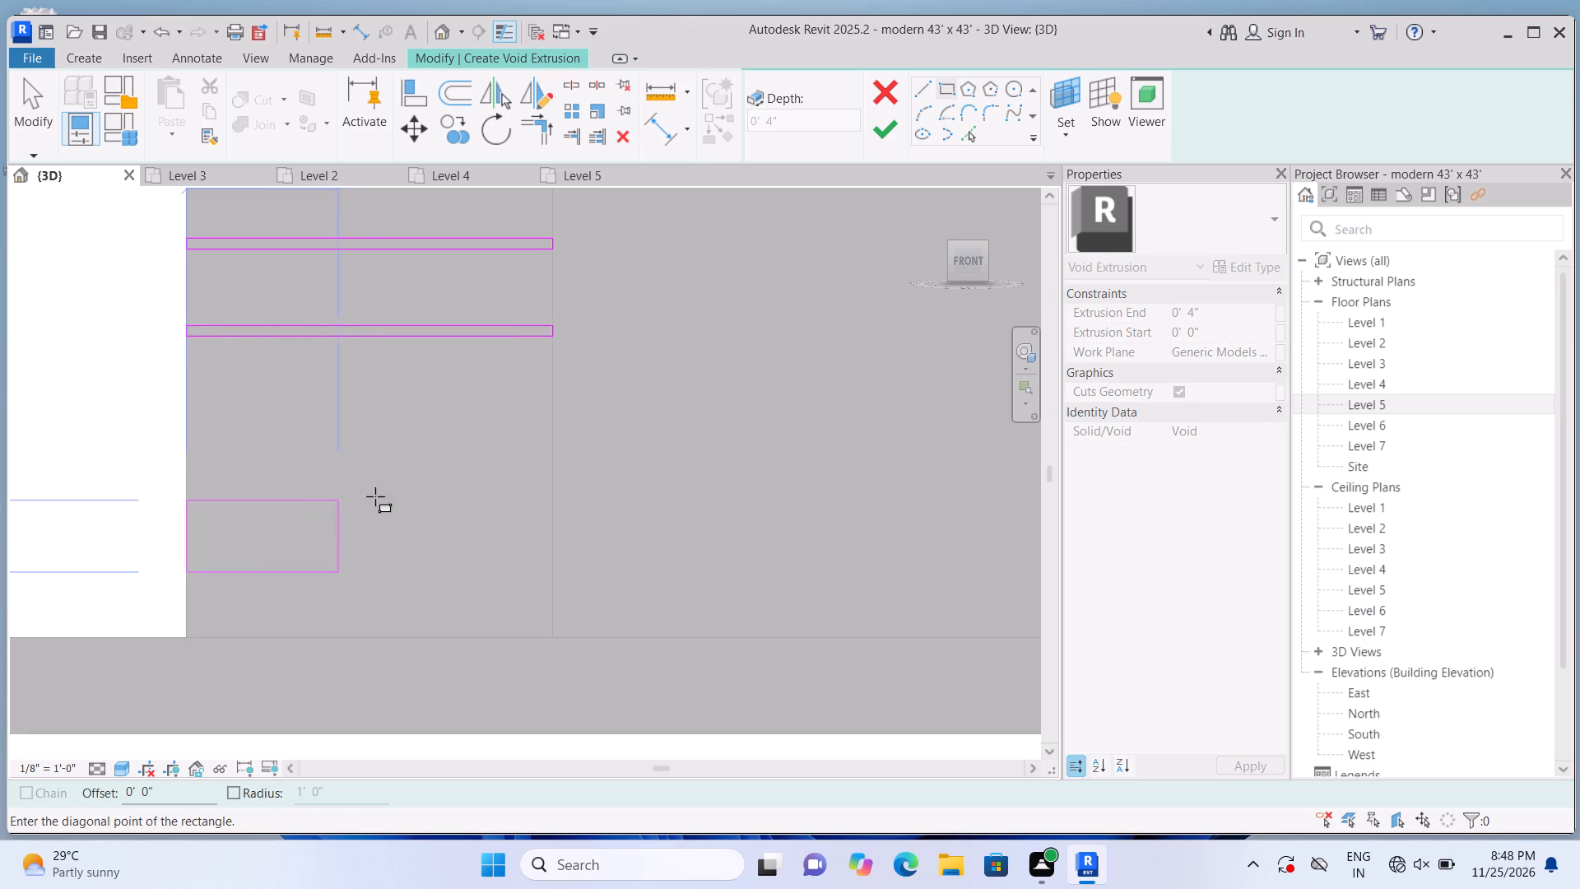
click(552, 557)
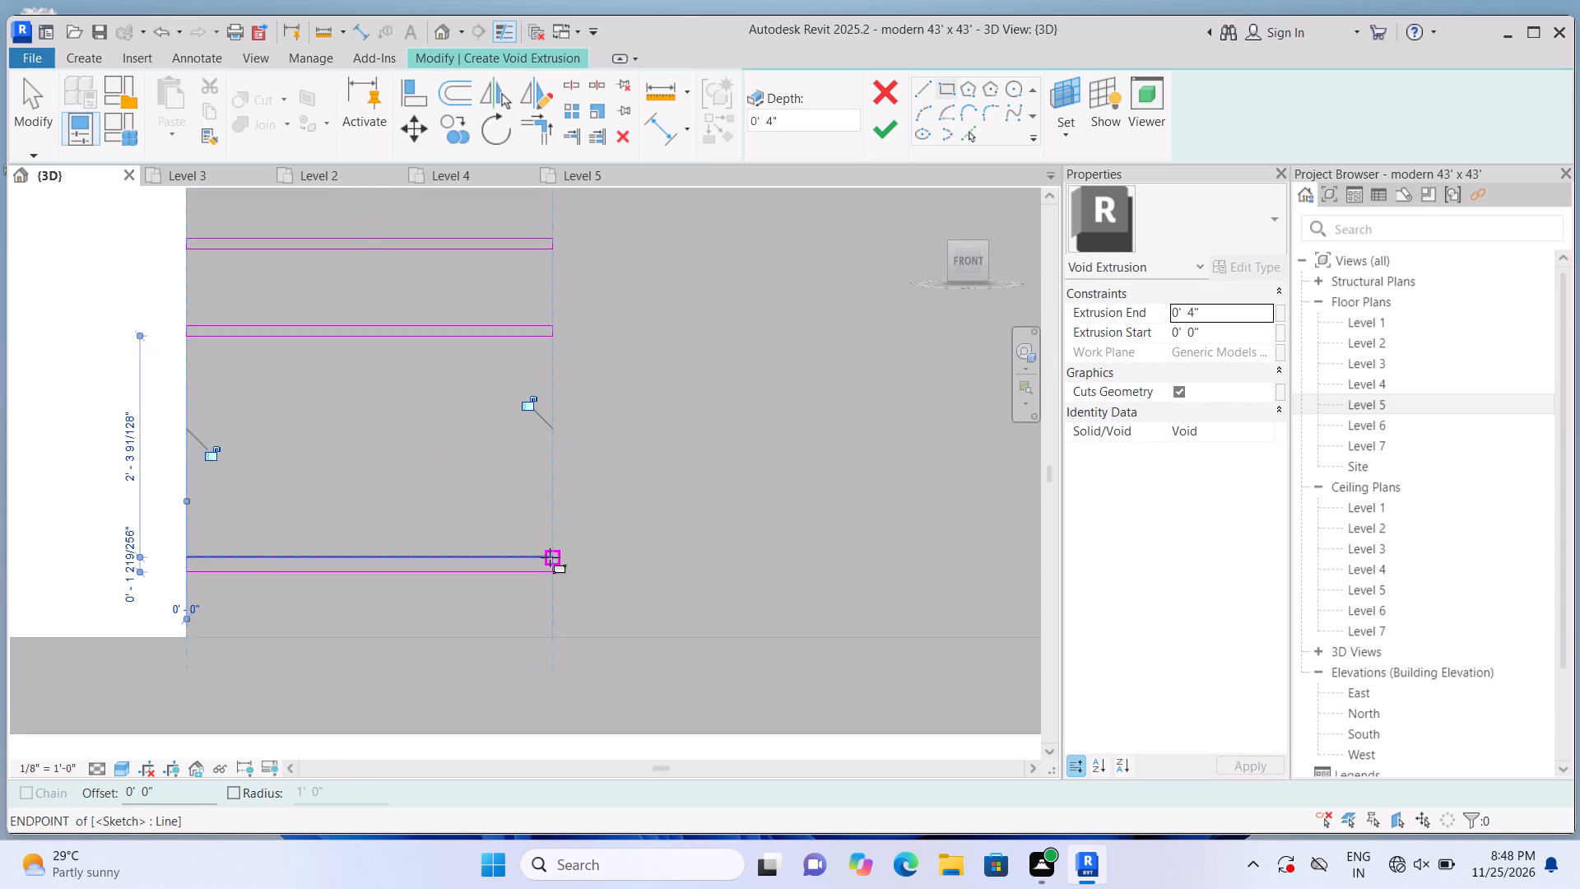
key(Escape)
Sketch two full-width groove rectangles, roughly evenly spaced, in the gap above the left strip's lowest groove.
click(192, 394)
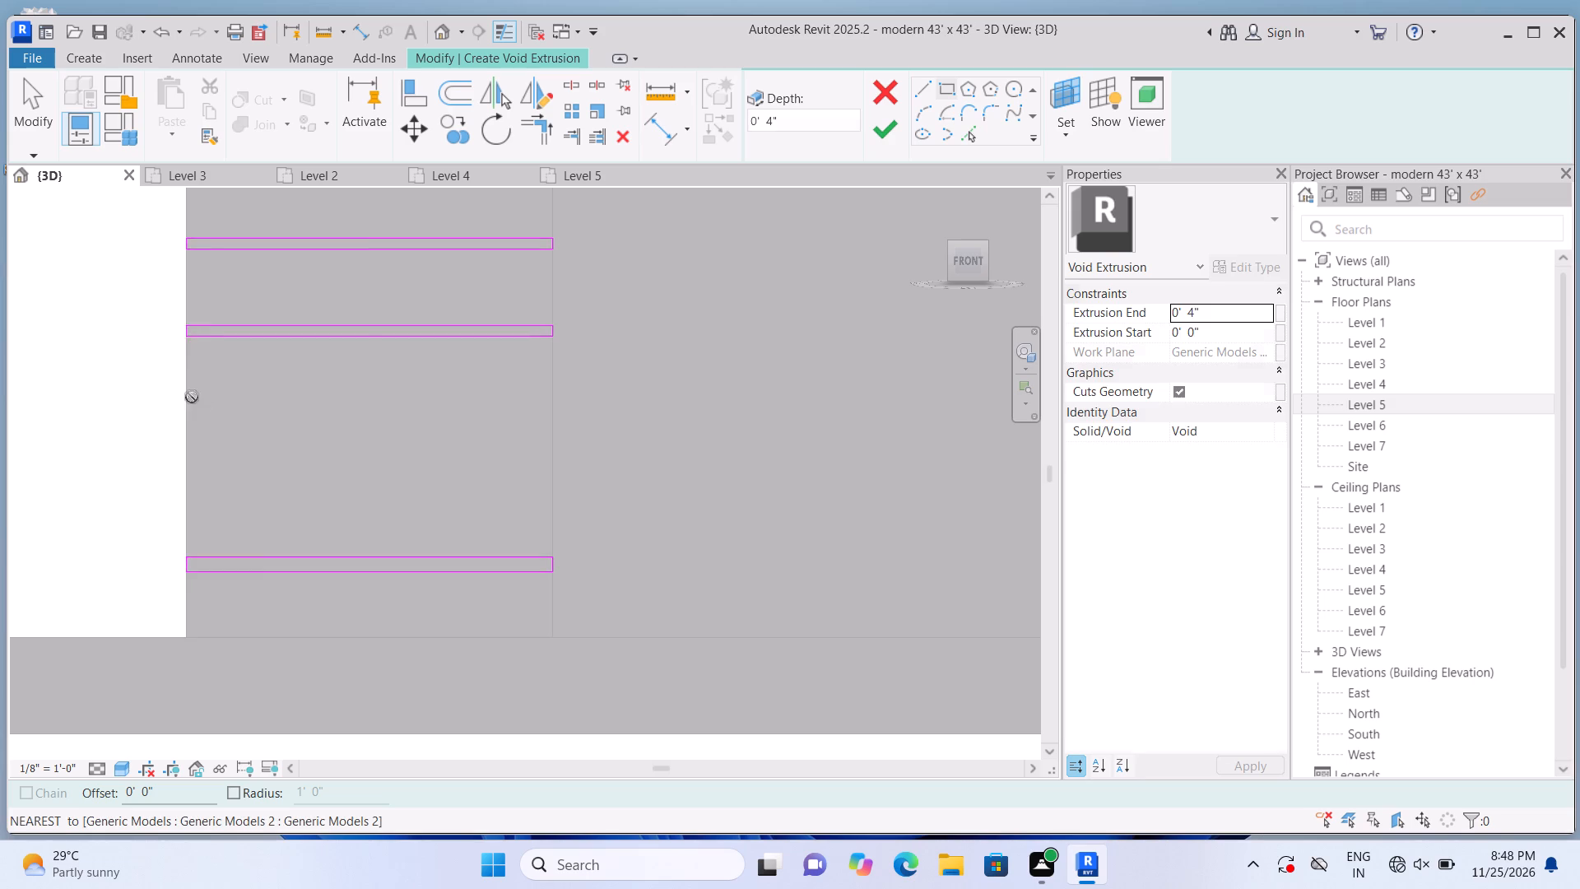
click(548, 408)
key(Escape)
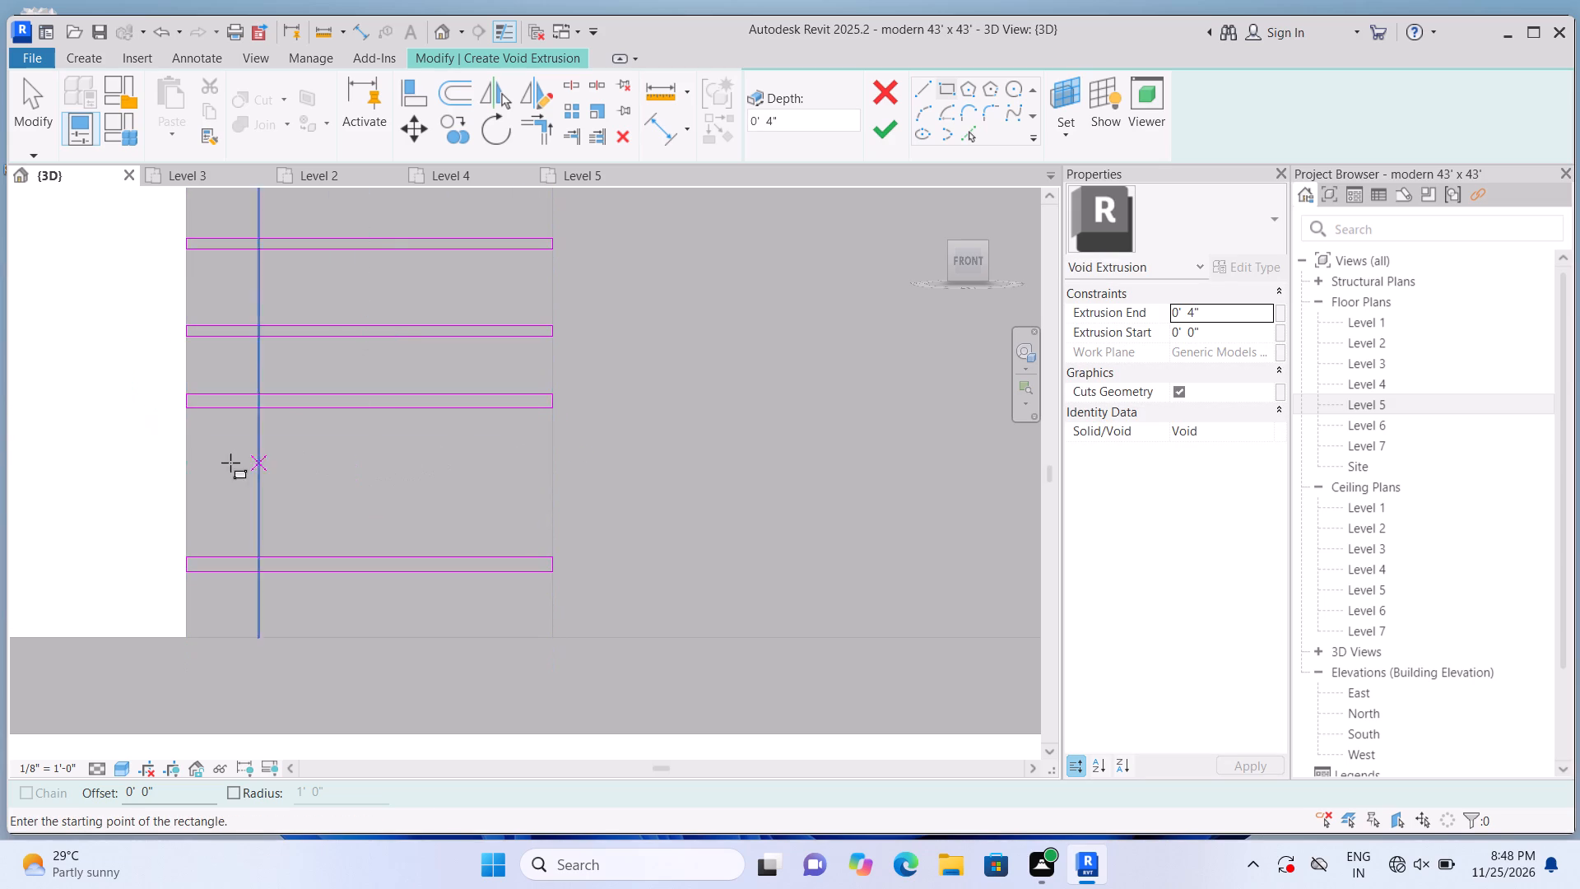
click(191, 470)
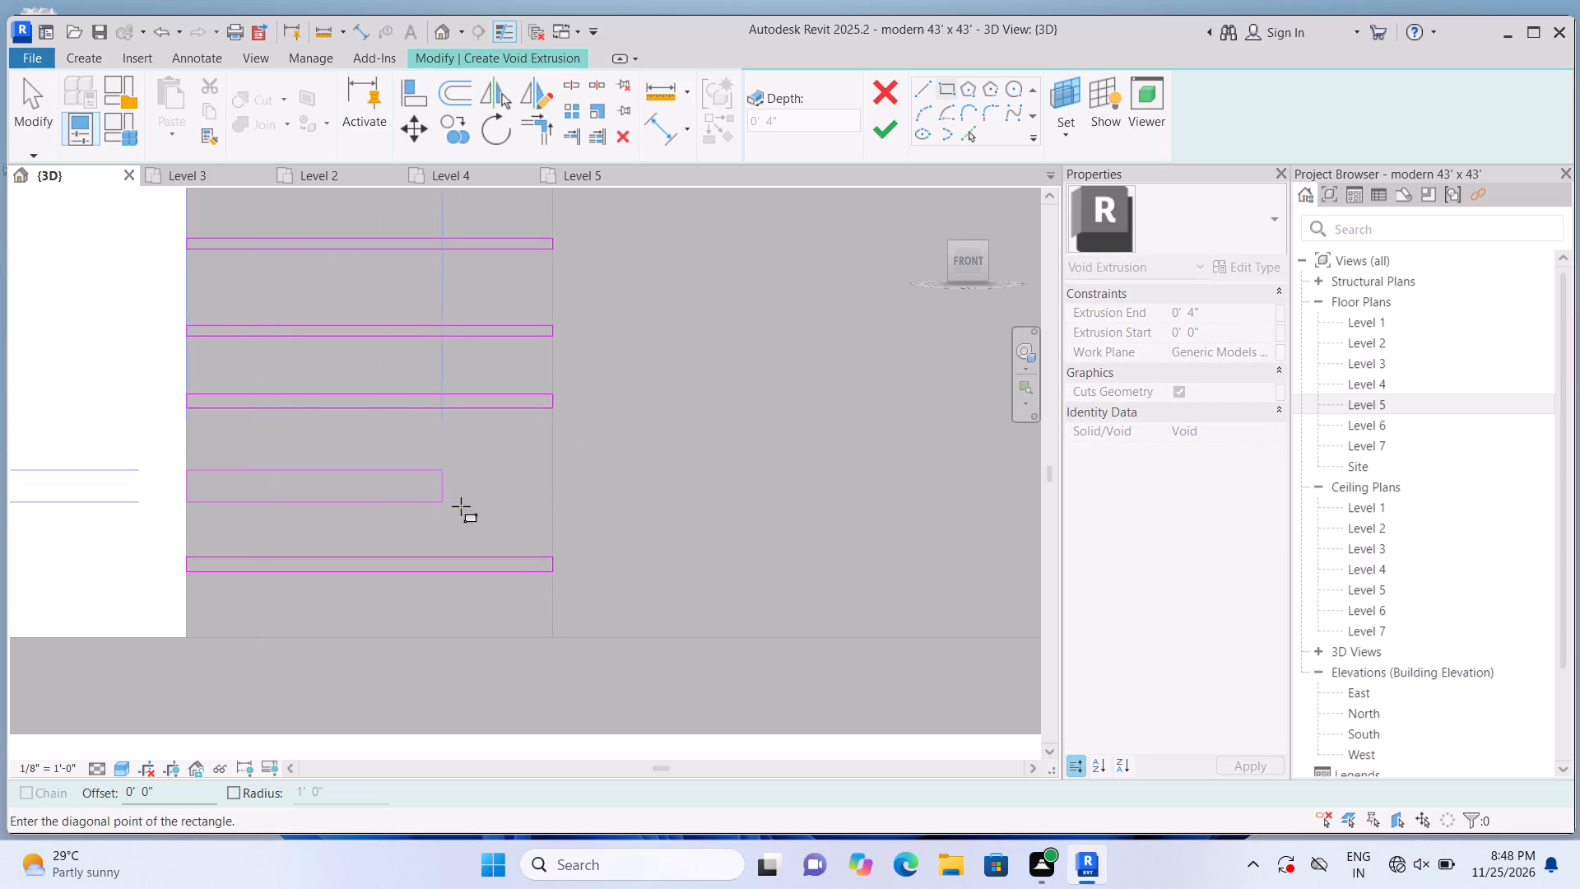
click(548, 481)
key(Escape)
Sketch a thin groove rectangle about 10' 0 7/16" long on the top band, above the left strip's highest groove, ending at the band's vertical edge.
scroll(533, 506, down, 8)
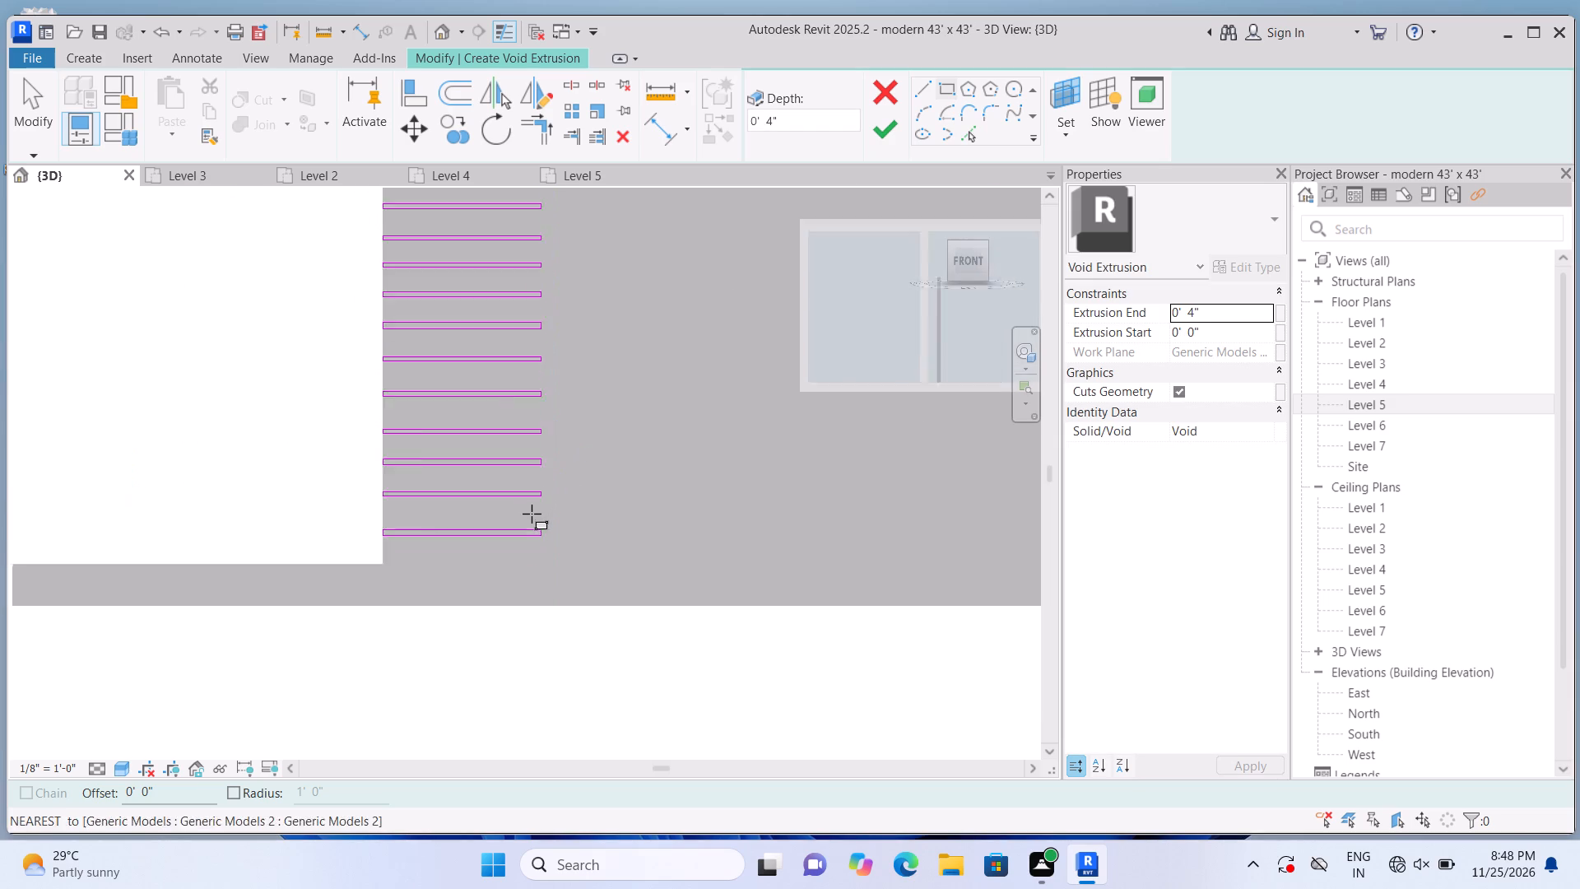
middle_drag(627, 380, 662, 859)
middle_drag(669, 386, 629, 816)
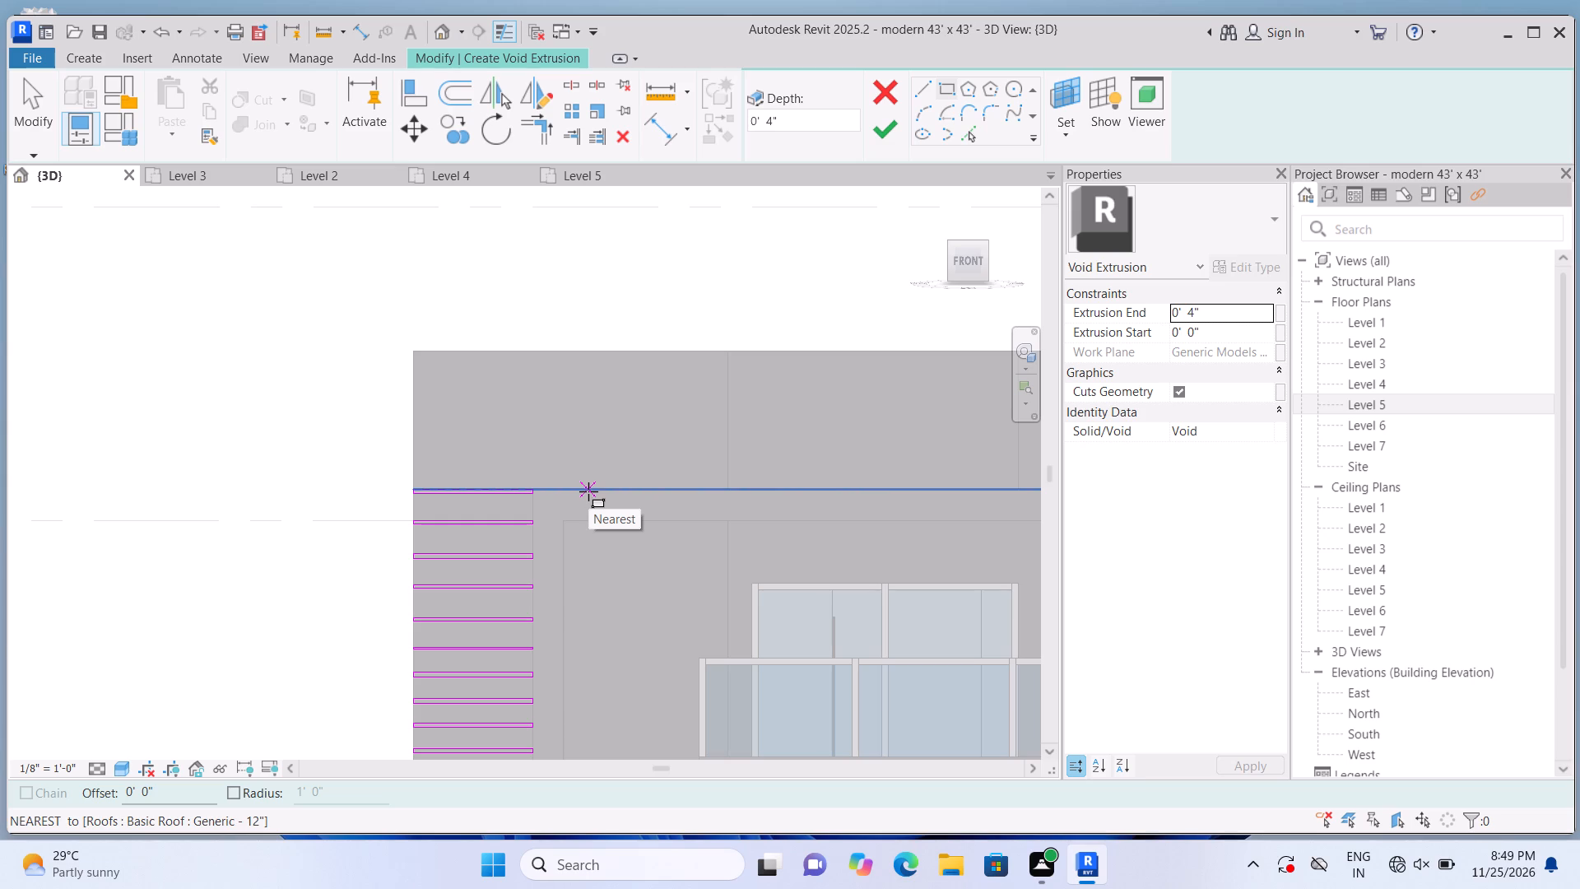
middle_drag(536, 426, 353, 402)
scroll(278, 370, up, 2)
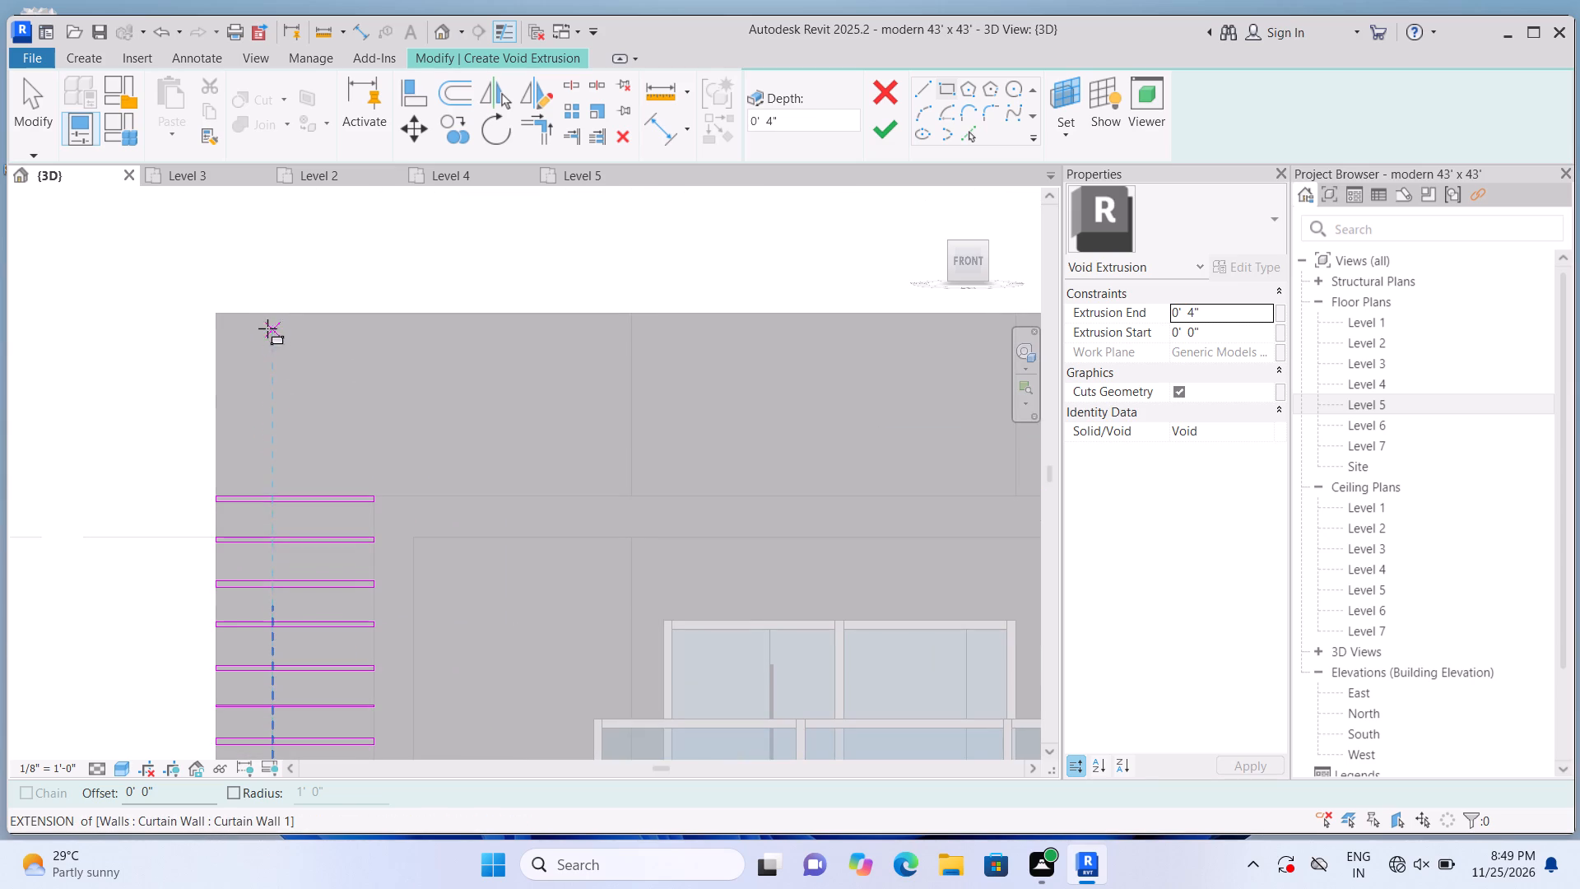
click(222, 458)
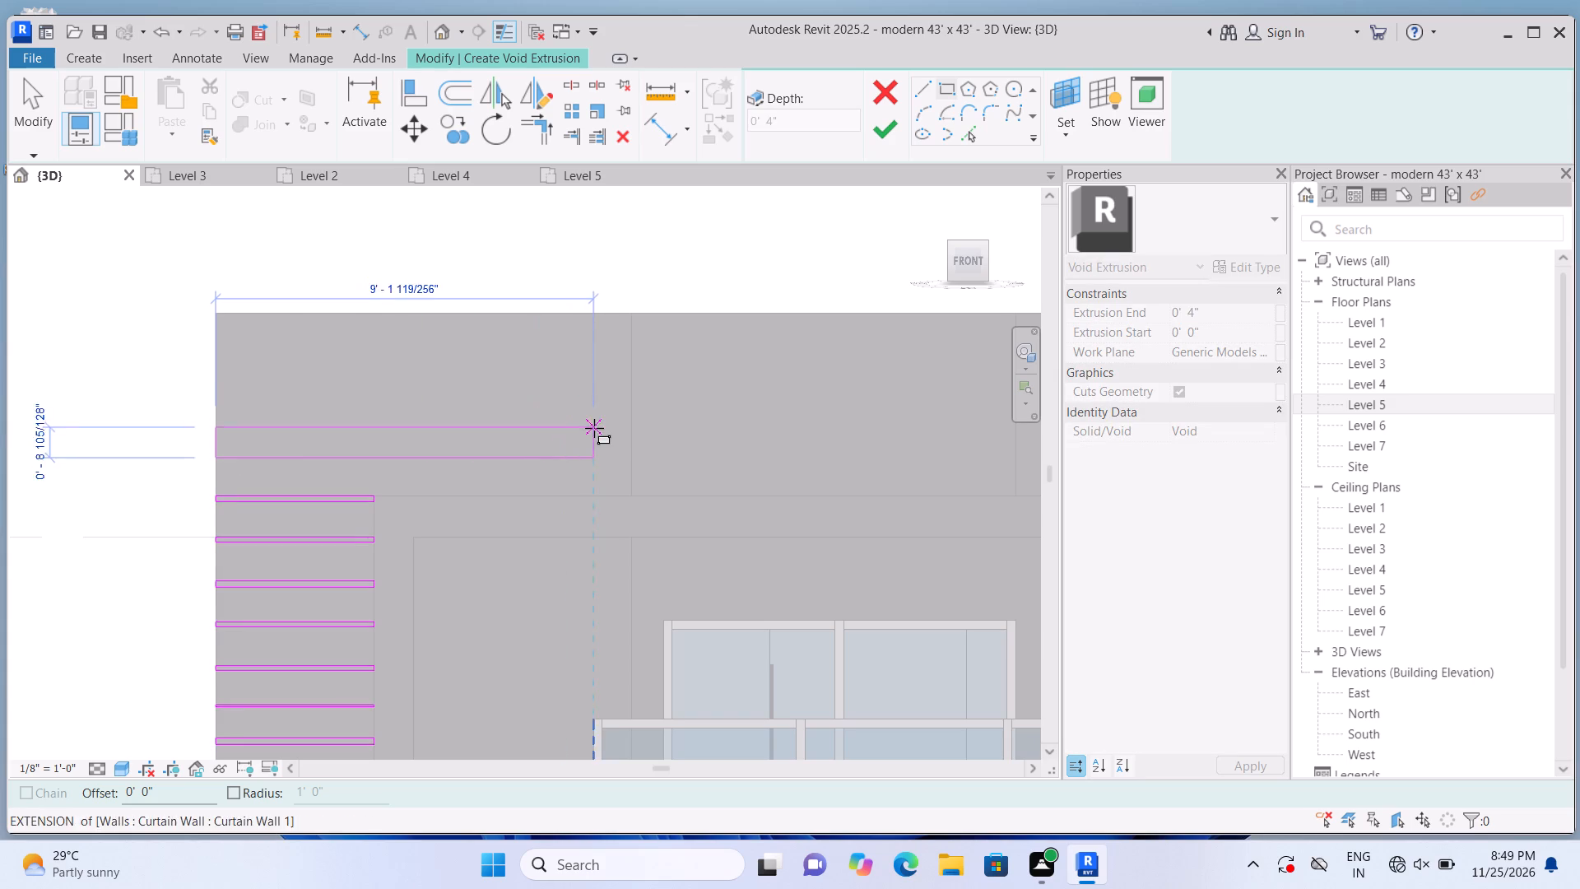
scroll(604, 435, up, 1)
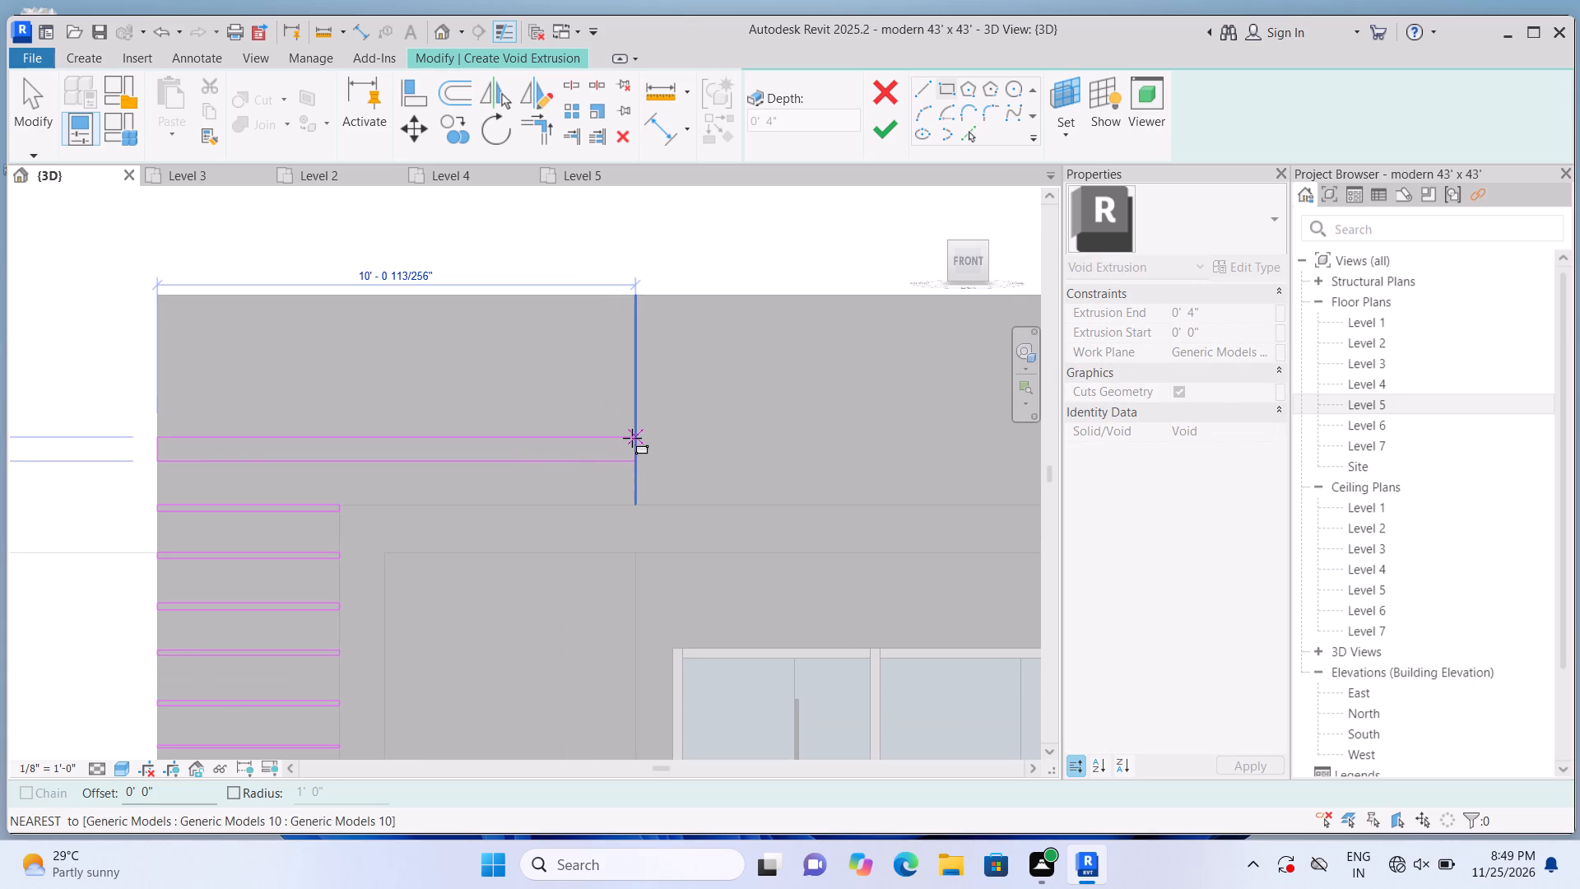
scroll(632, 438, up, 1)
middle_drag(630, 440, 567, 453)
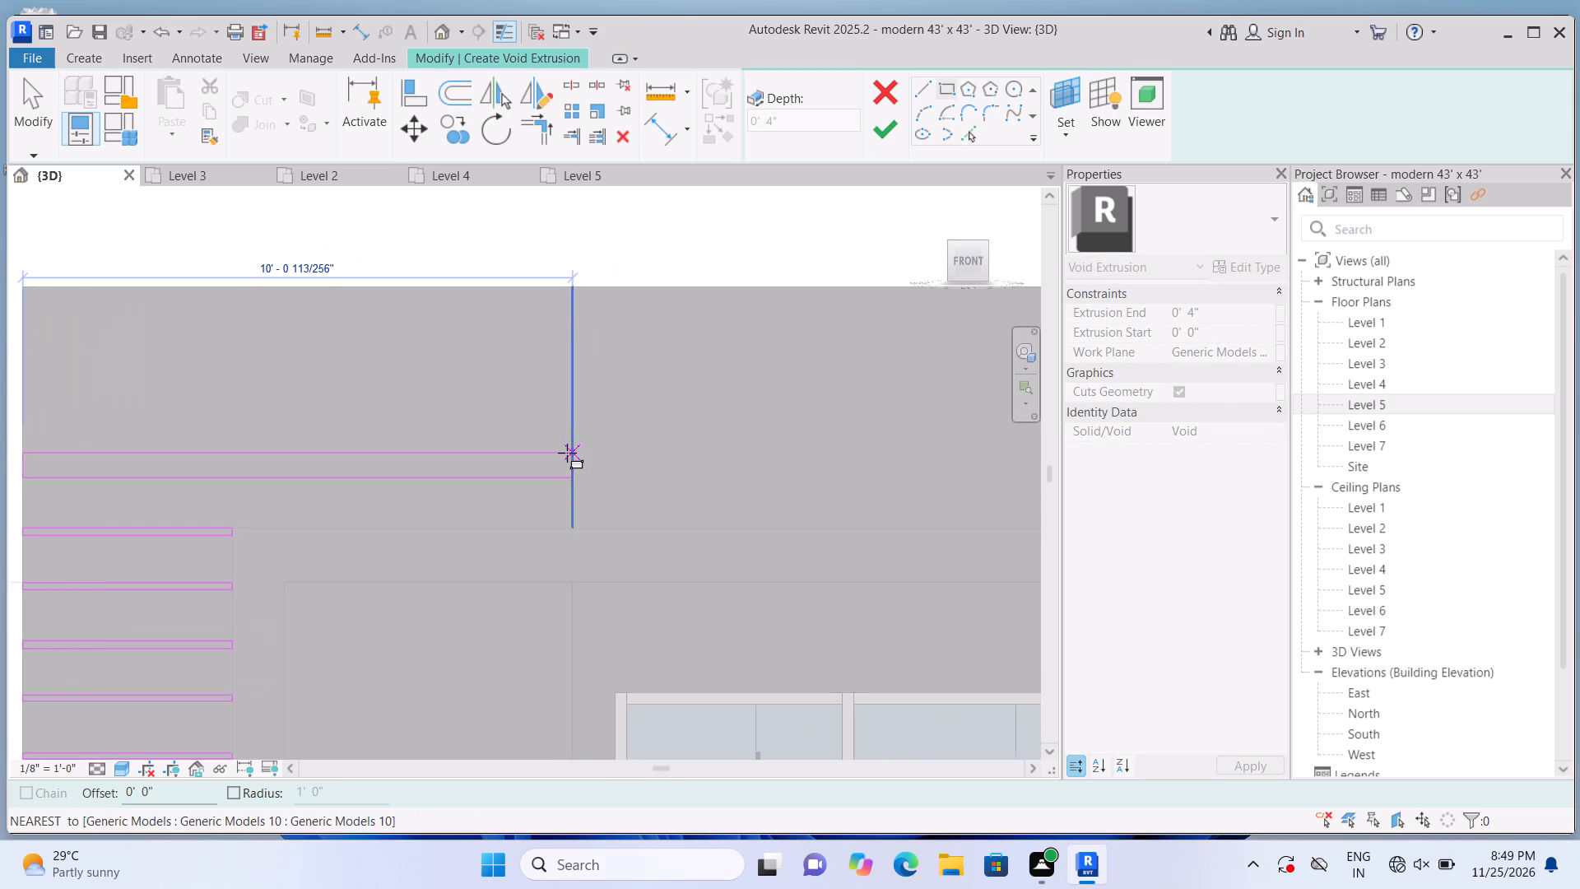
scroll(569, 454, up, 4)
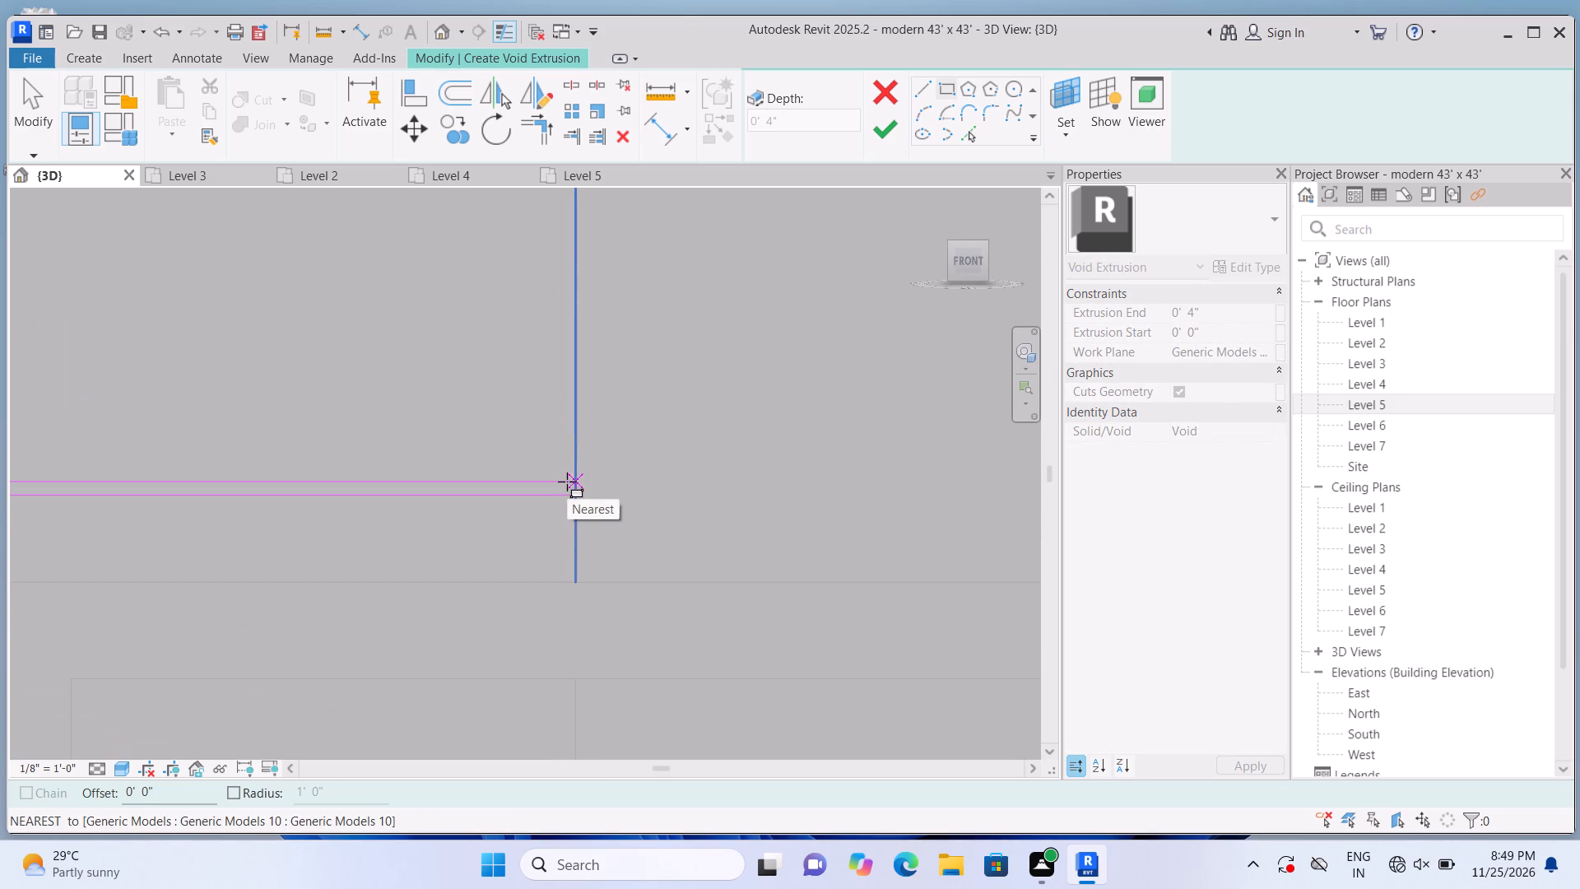
click(567, 482)
key(Escape)
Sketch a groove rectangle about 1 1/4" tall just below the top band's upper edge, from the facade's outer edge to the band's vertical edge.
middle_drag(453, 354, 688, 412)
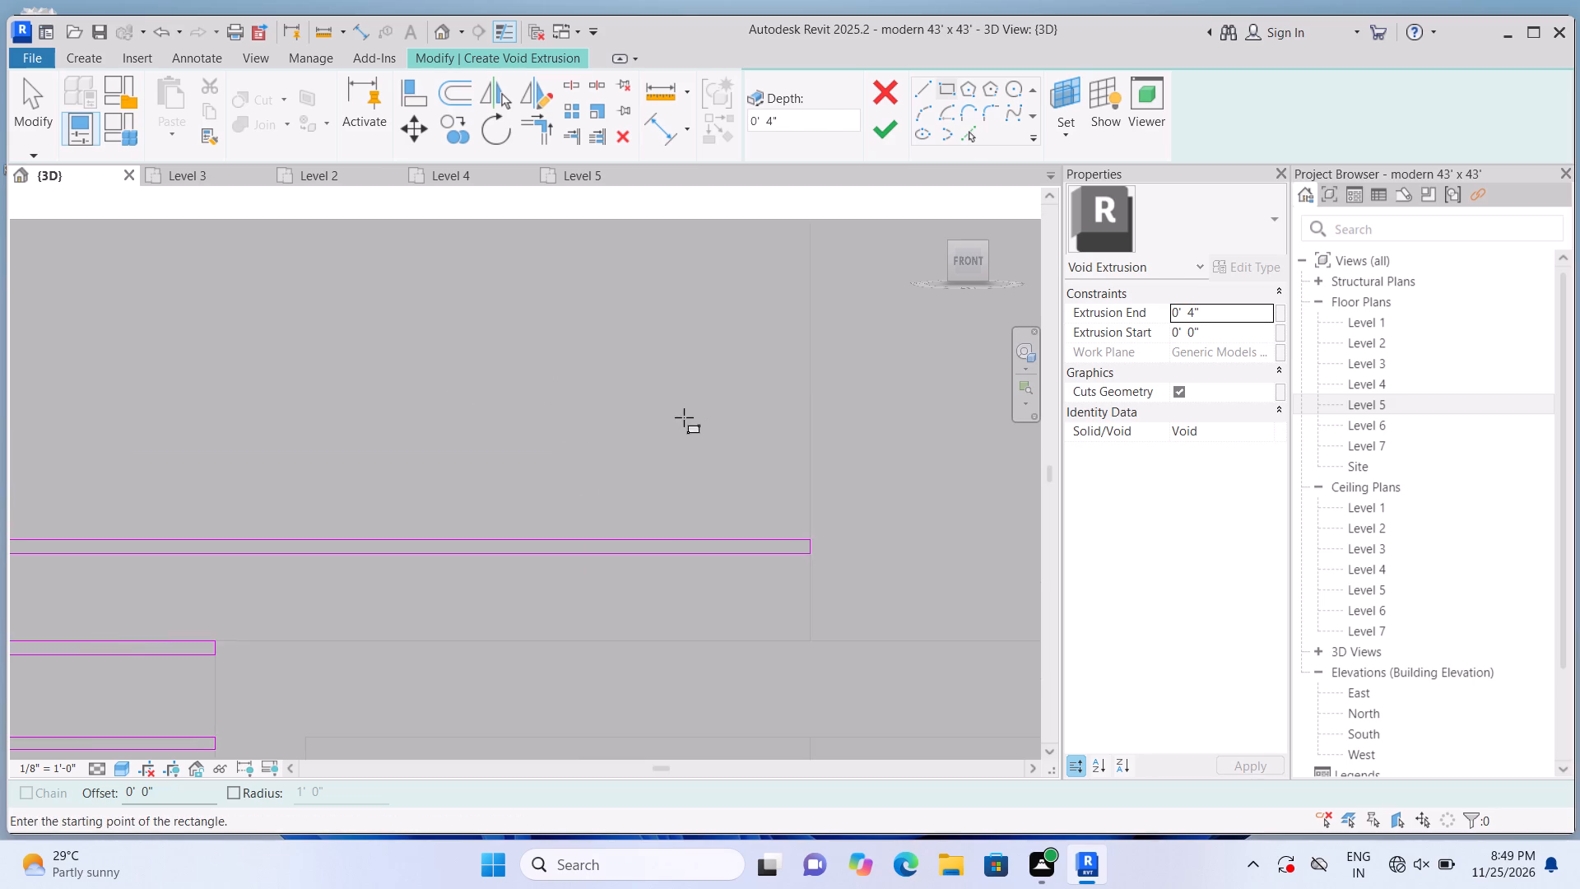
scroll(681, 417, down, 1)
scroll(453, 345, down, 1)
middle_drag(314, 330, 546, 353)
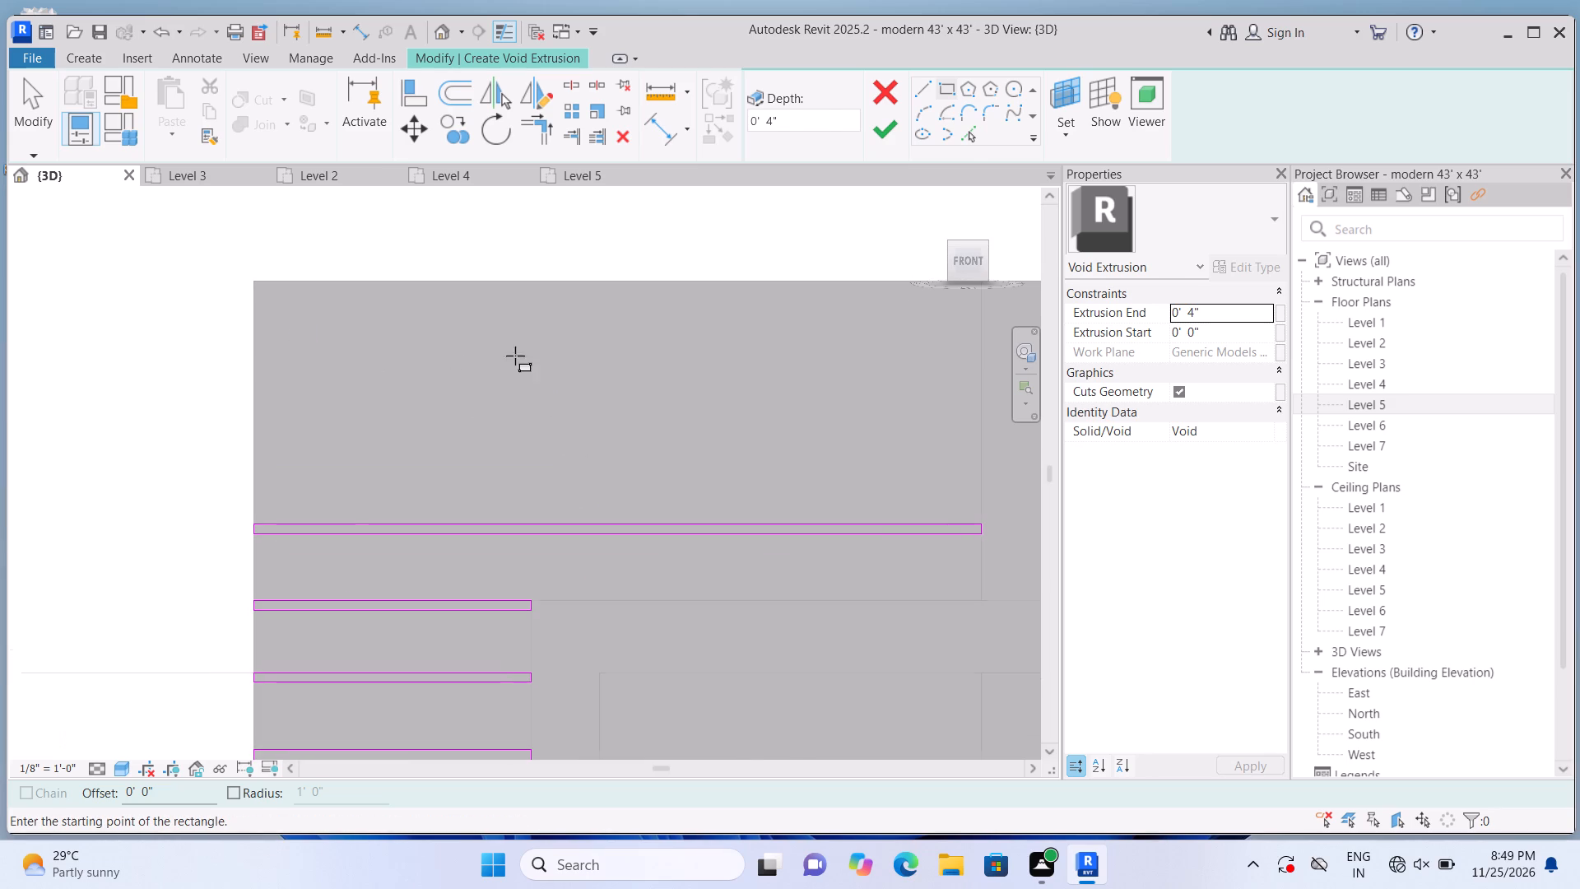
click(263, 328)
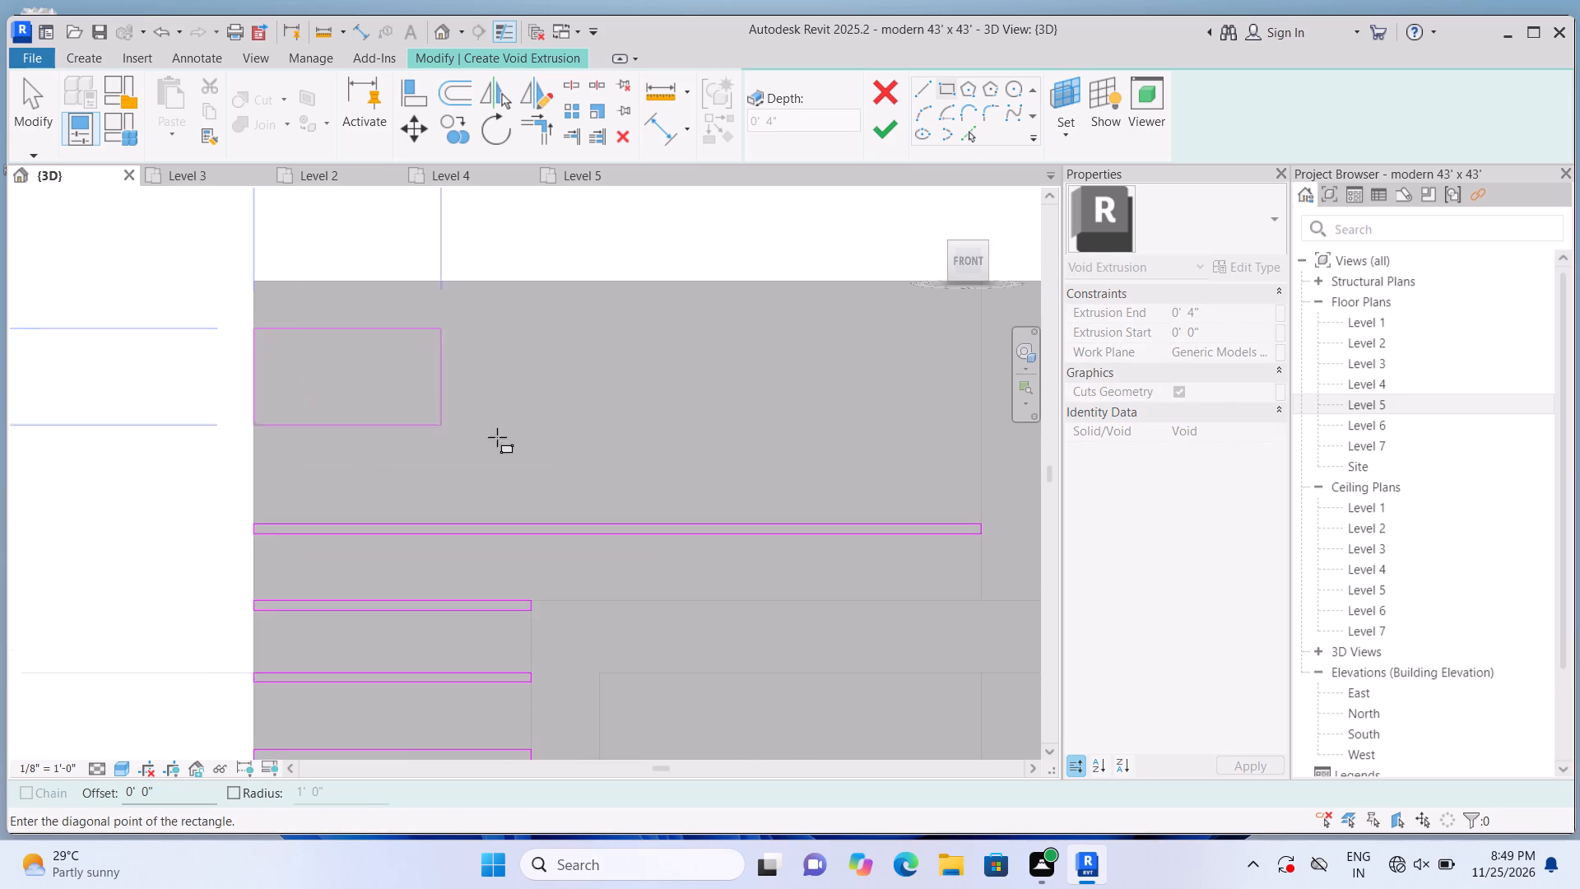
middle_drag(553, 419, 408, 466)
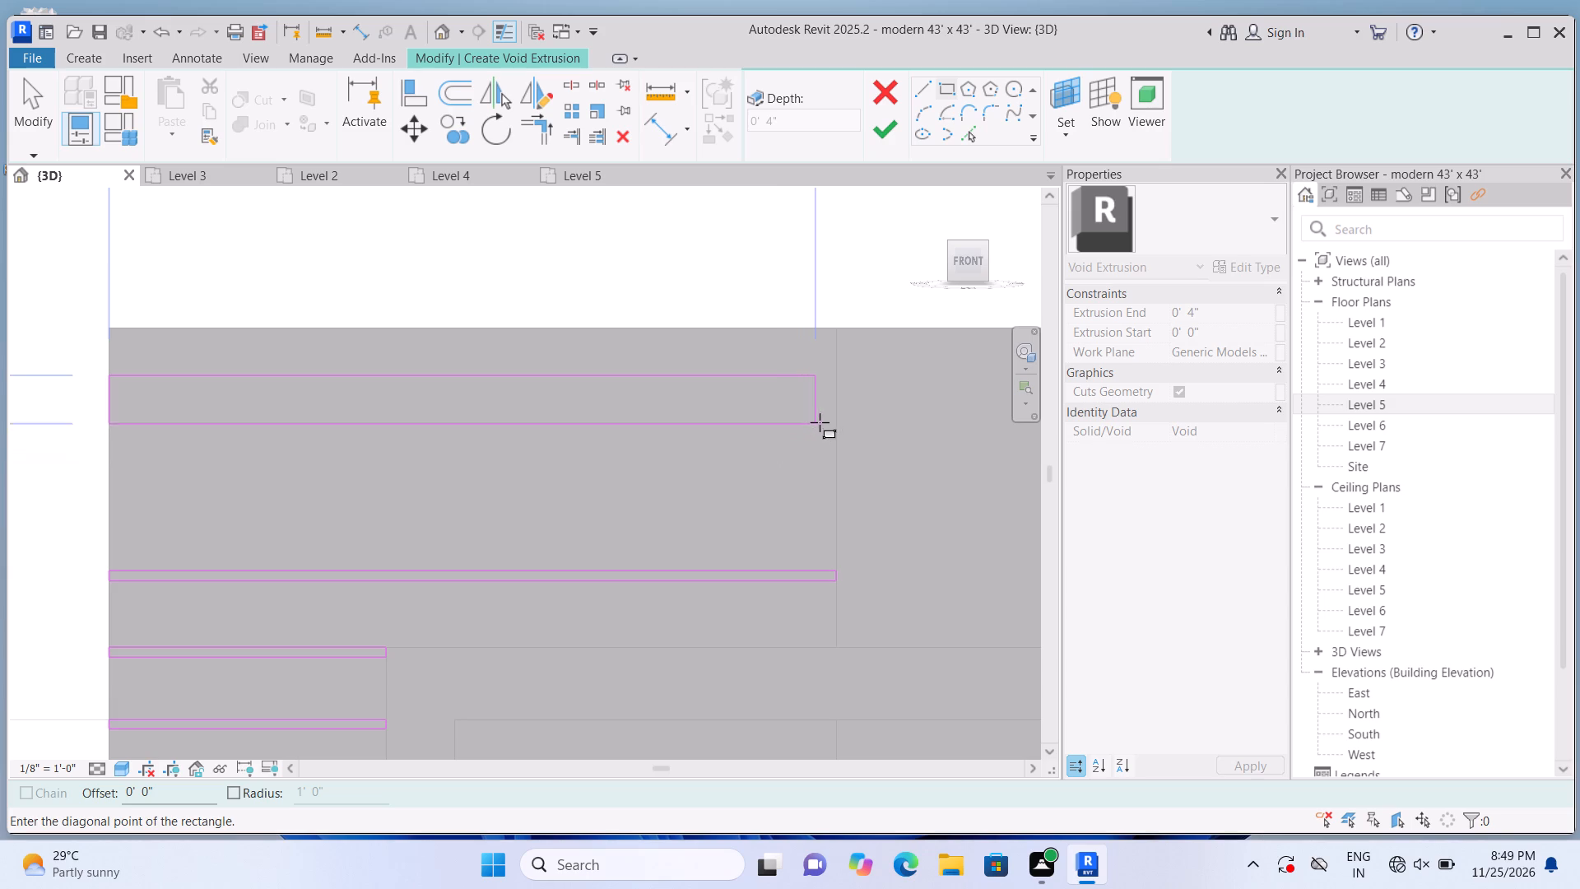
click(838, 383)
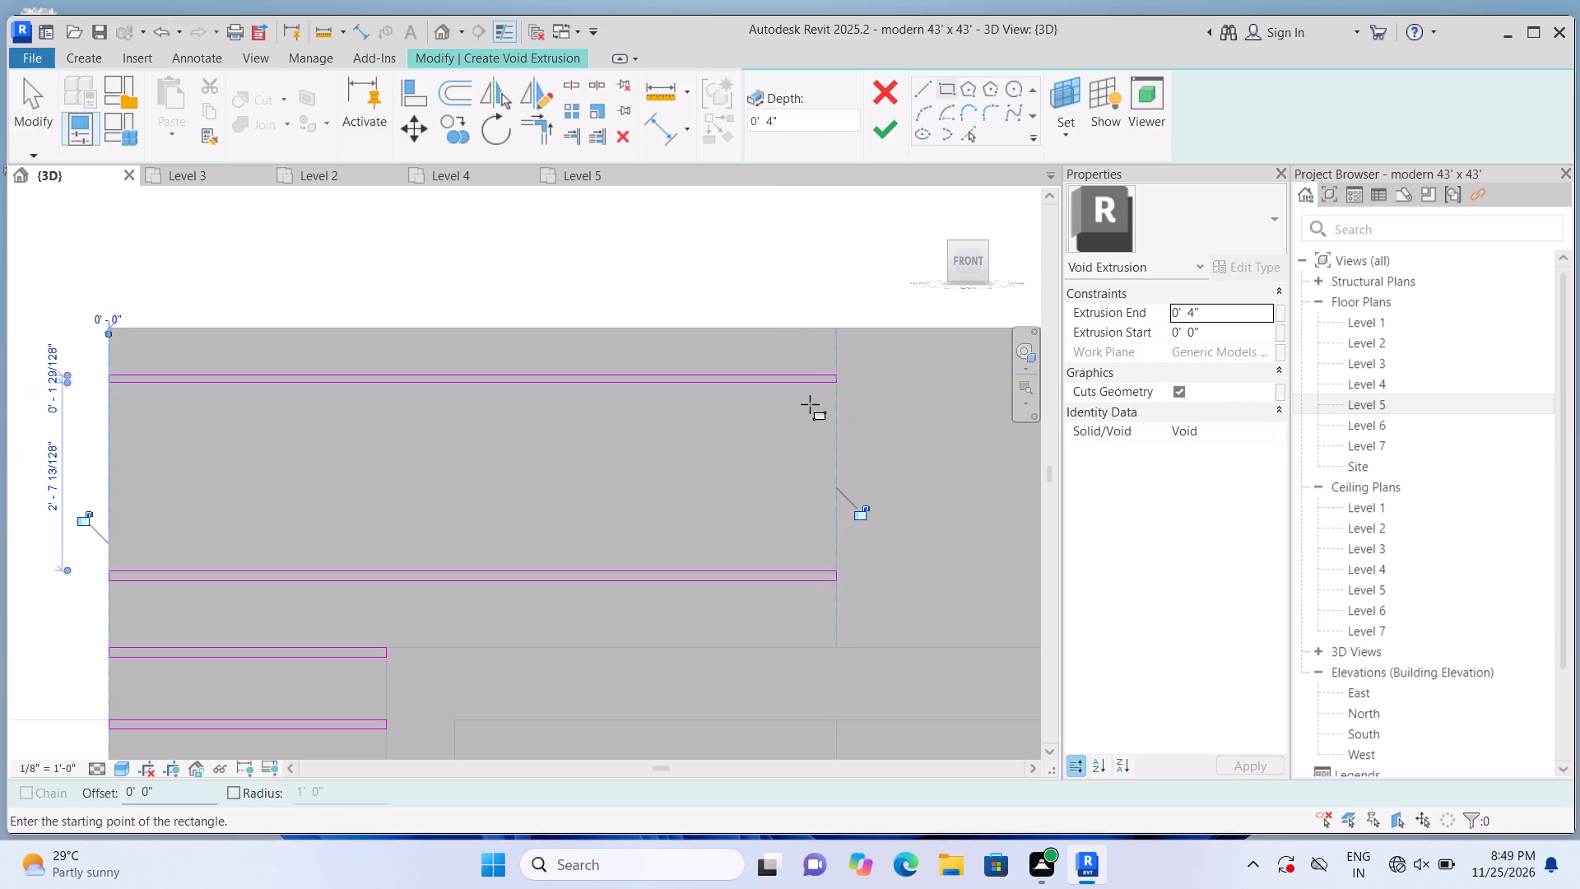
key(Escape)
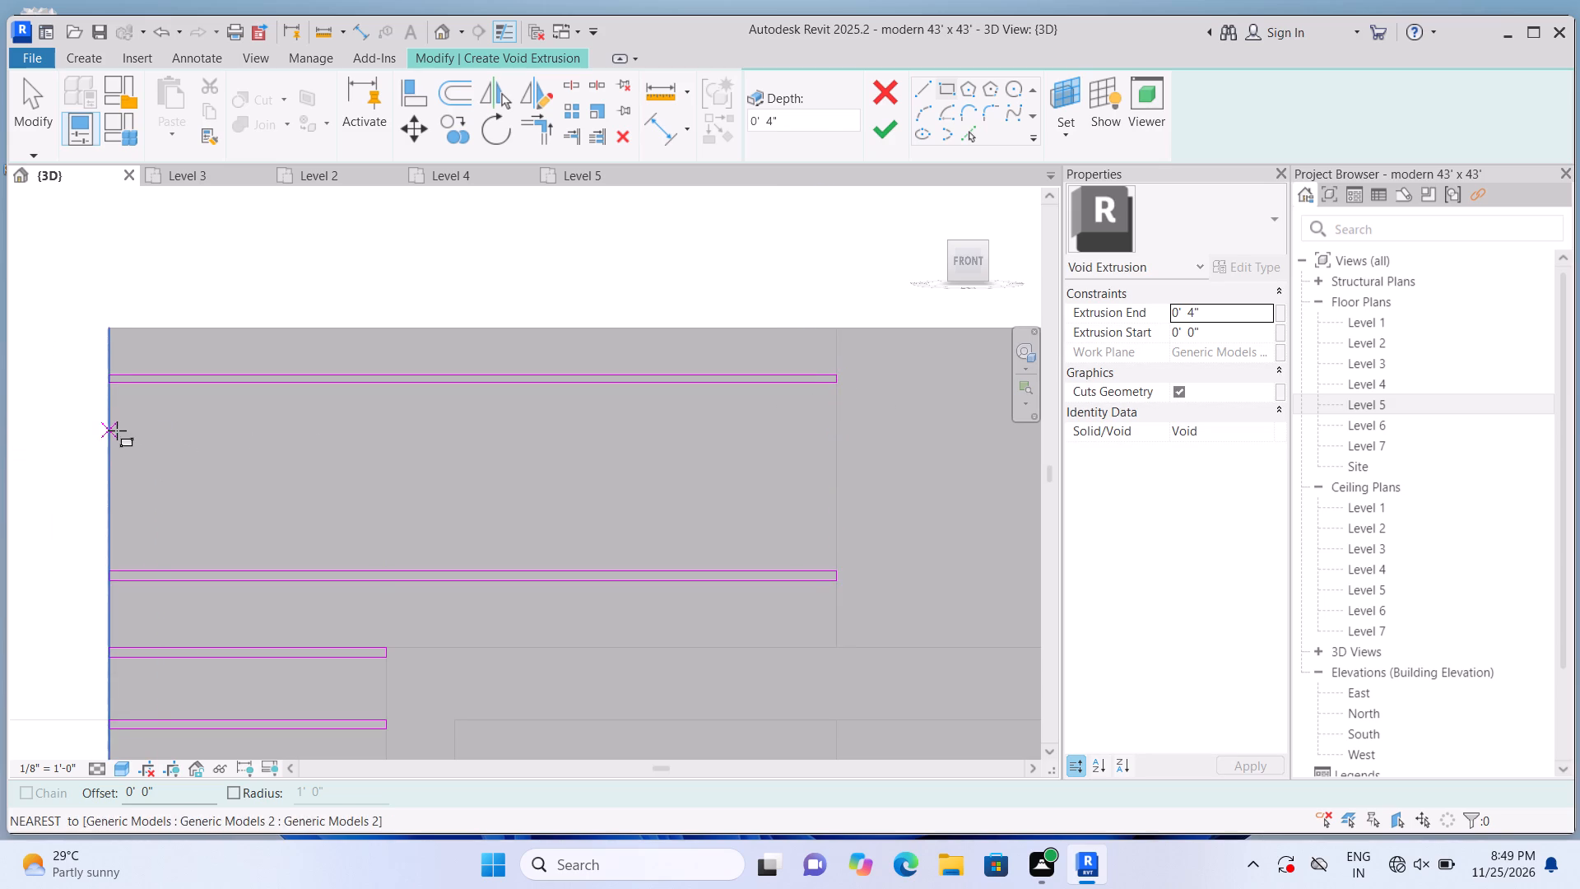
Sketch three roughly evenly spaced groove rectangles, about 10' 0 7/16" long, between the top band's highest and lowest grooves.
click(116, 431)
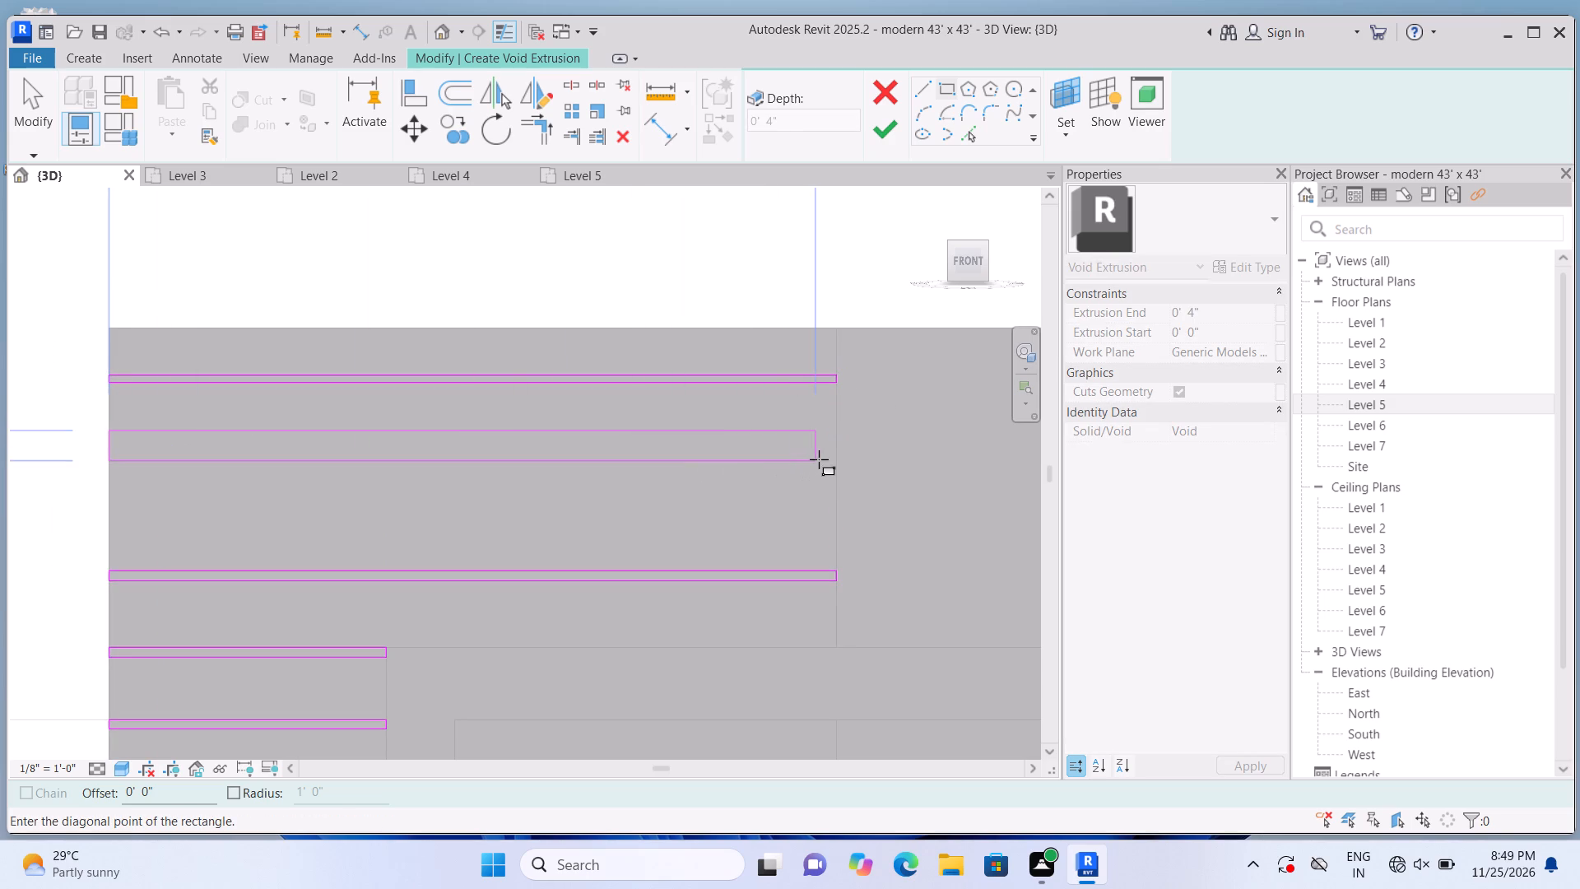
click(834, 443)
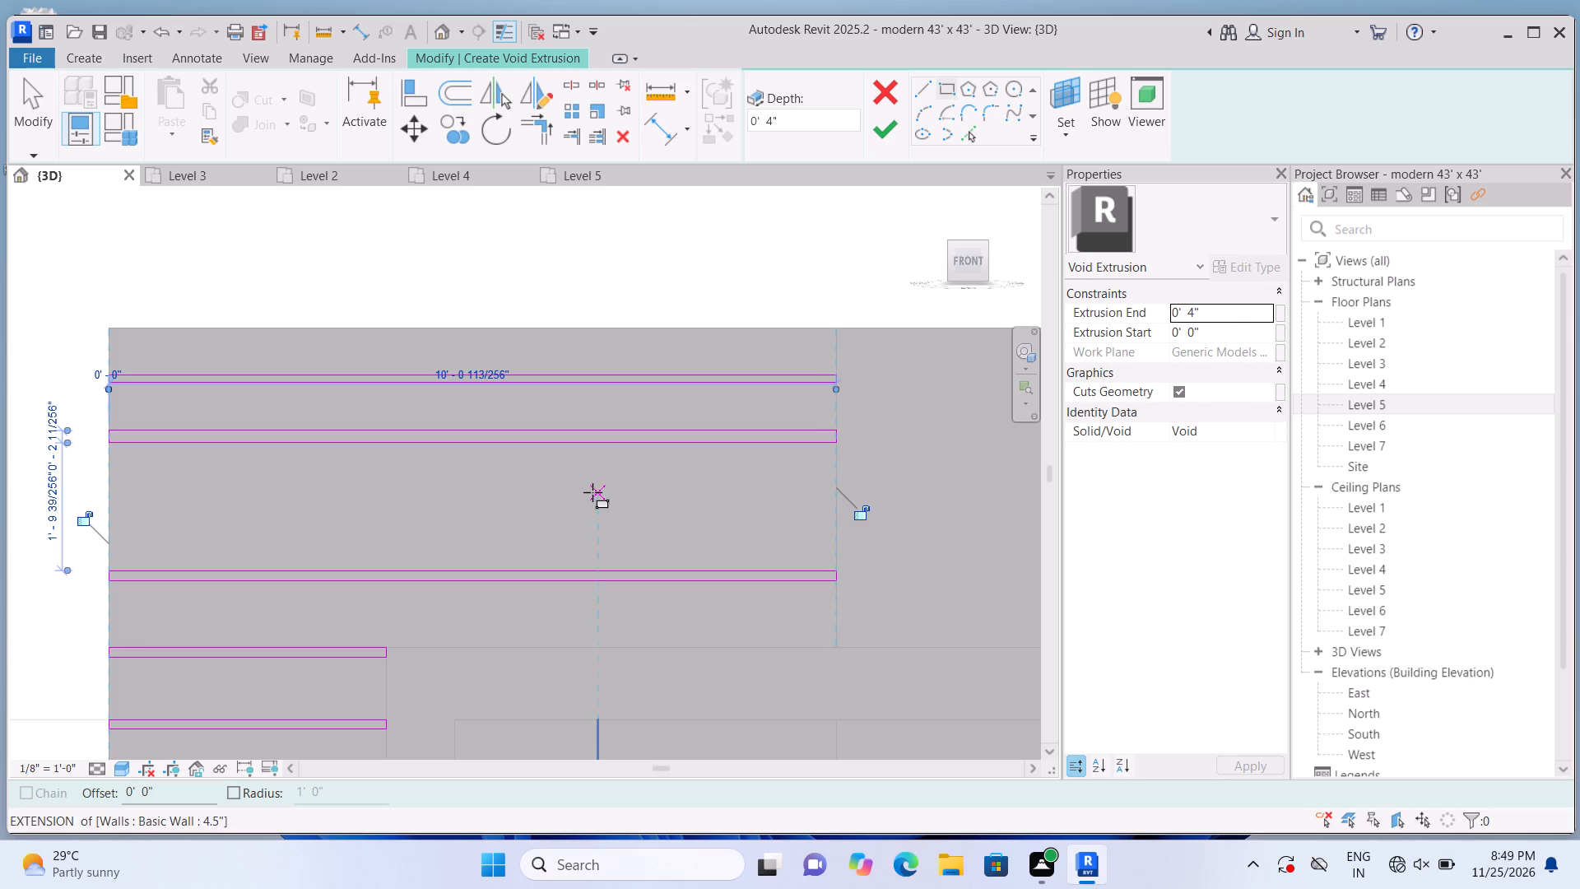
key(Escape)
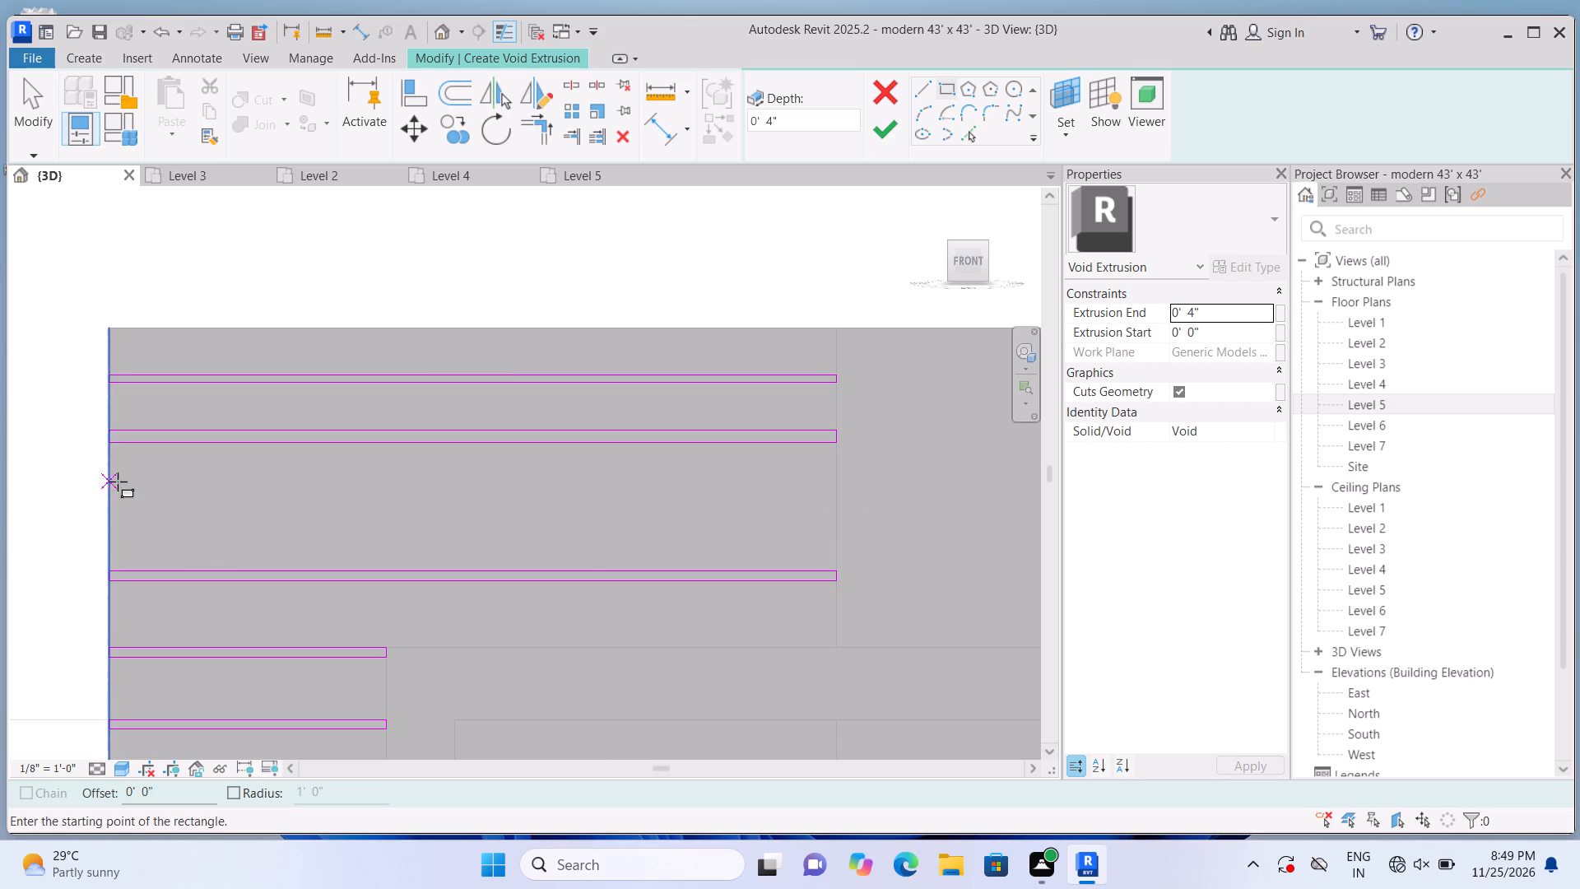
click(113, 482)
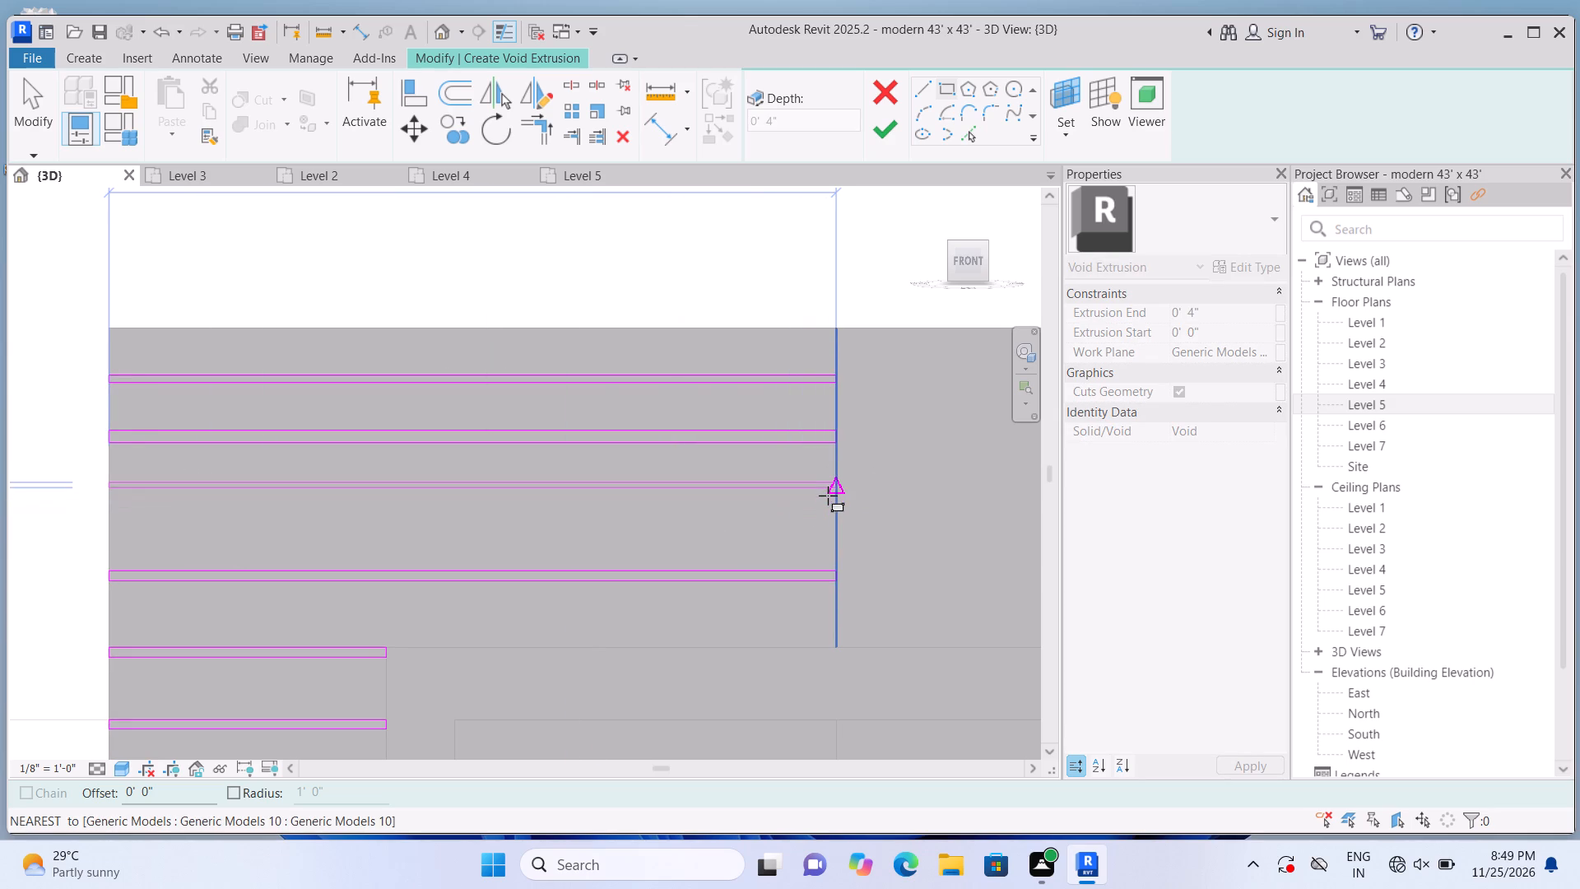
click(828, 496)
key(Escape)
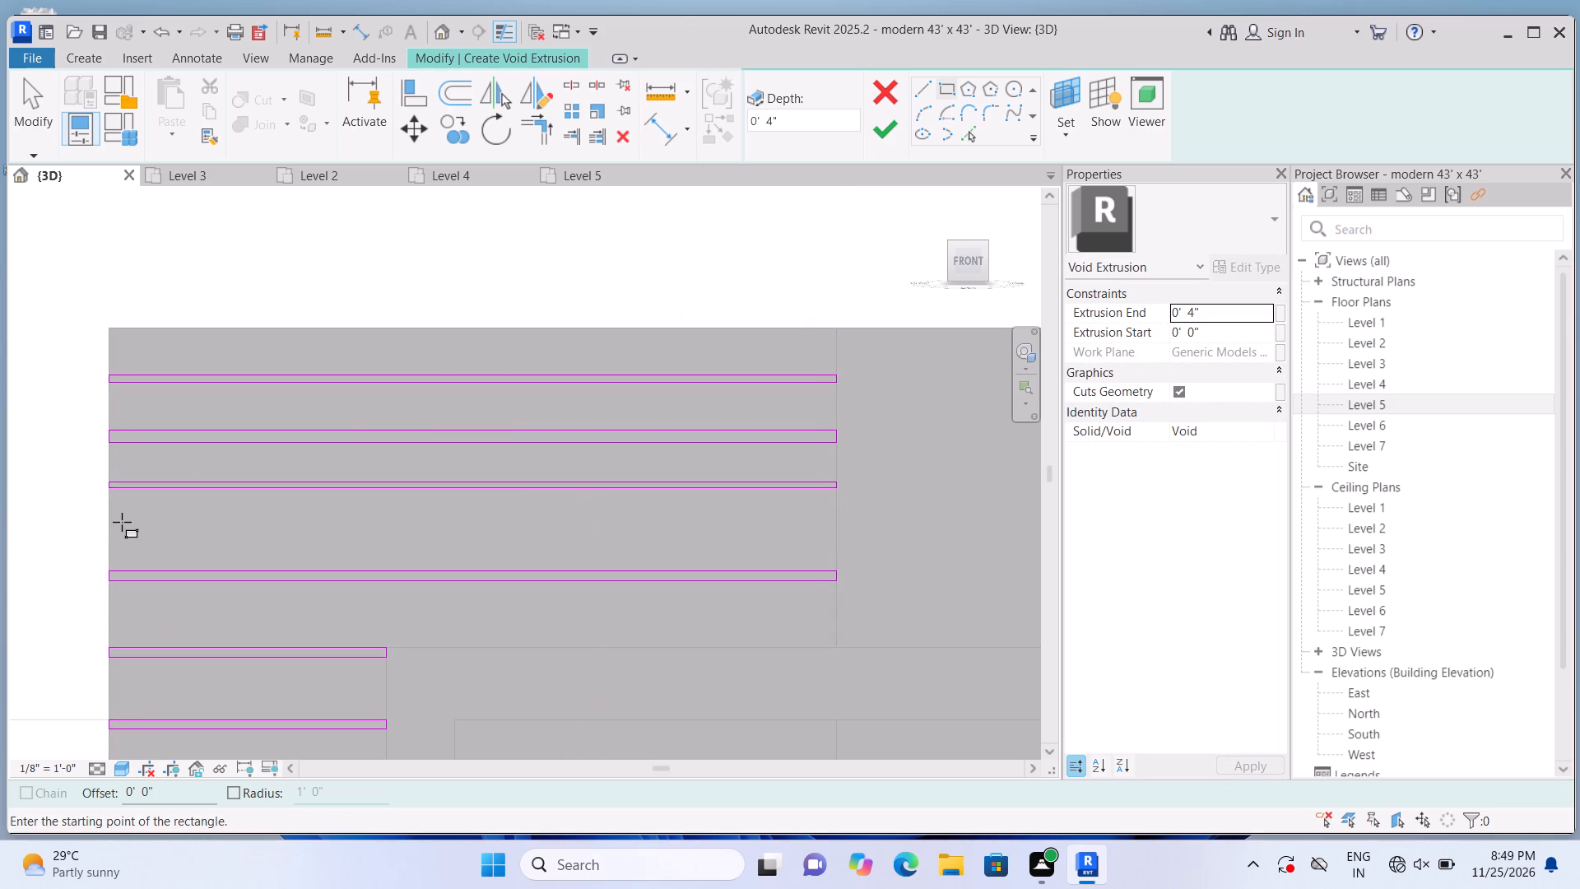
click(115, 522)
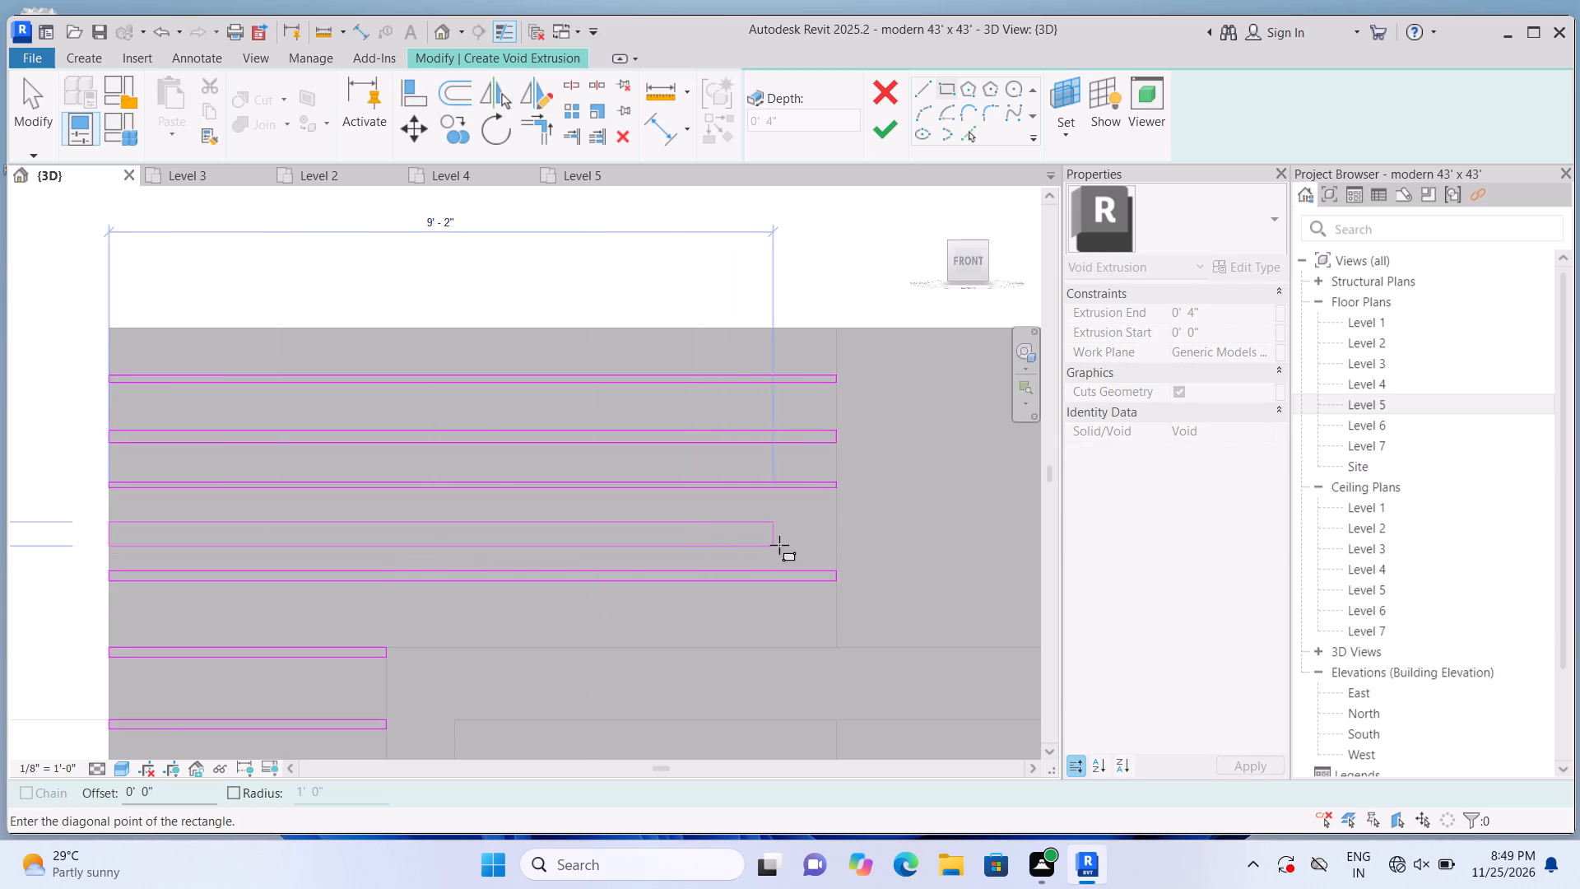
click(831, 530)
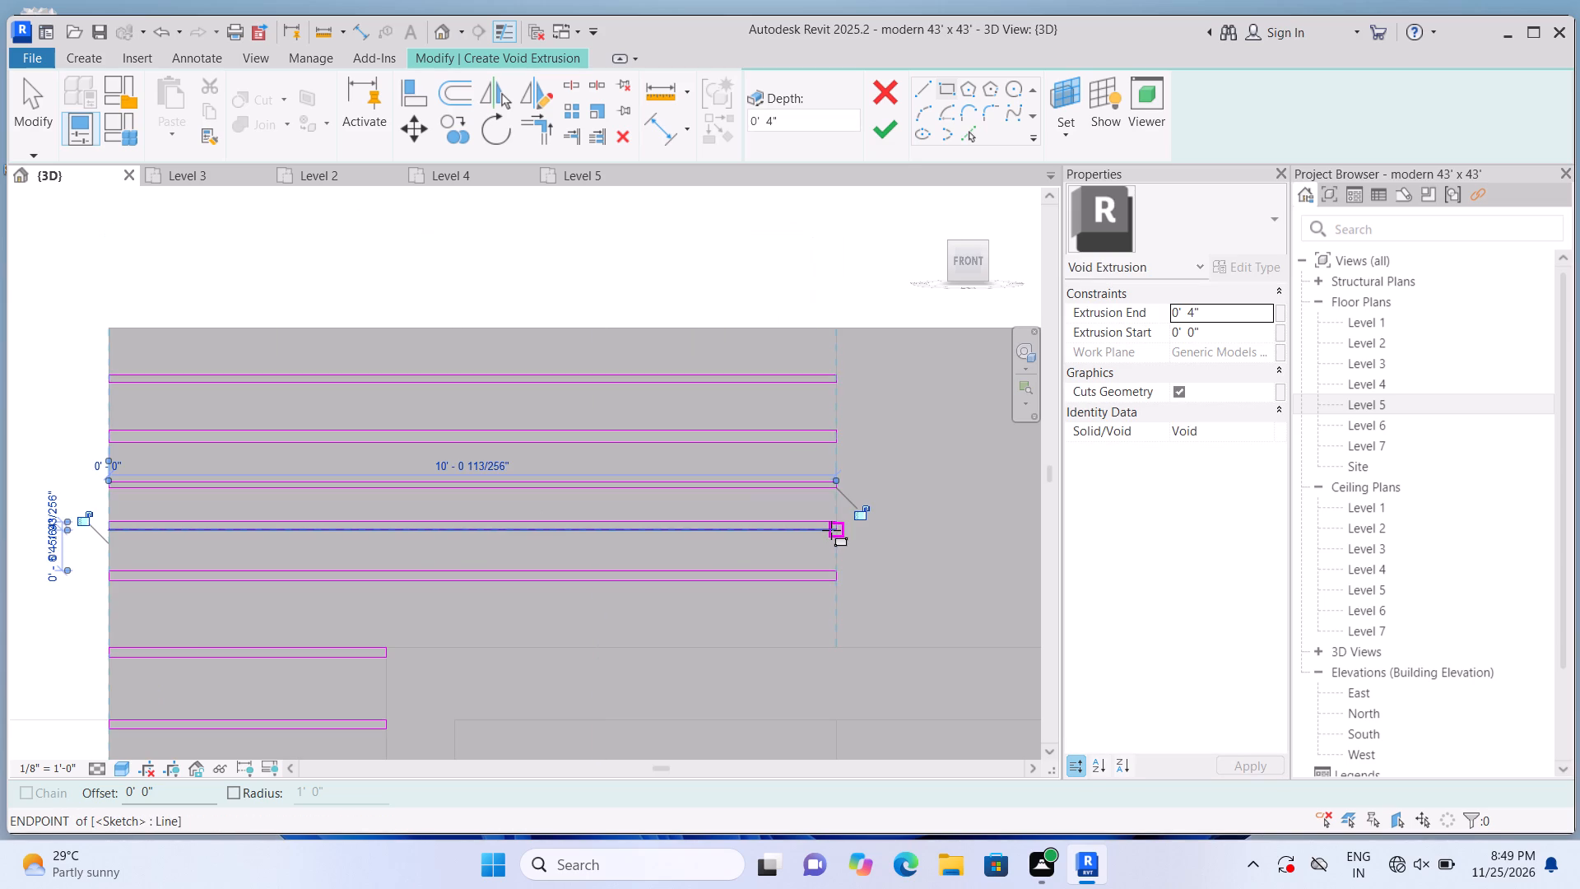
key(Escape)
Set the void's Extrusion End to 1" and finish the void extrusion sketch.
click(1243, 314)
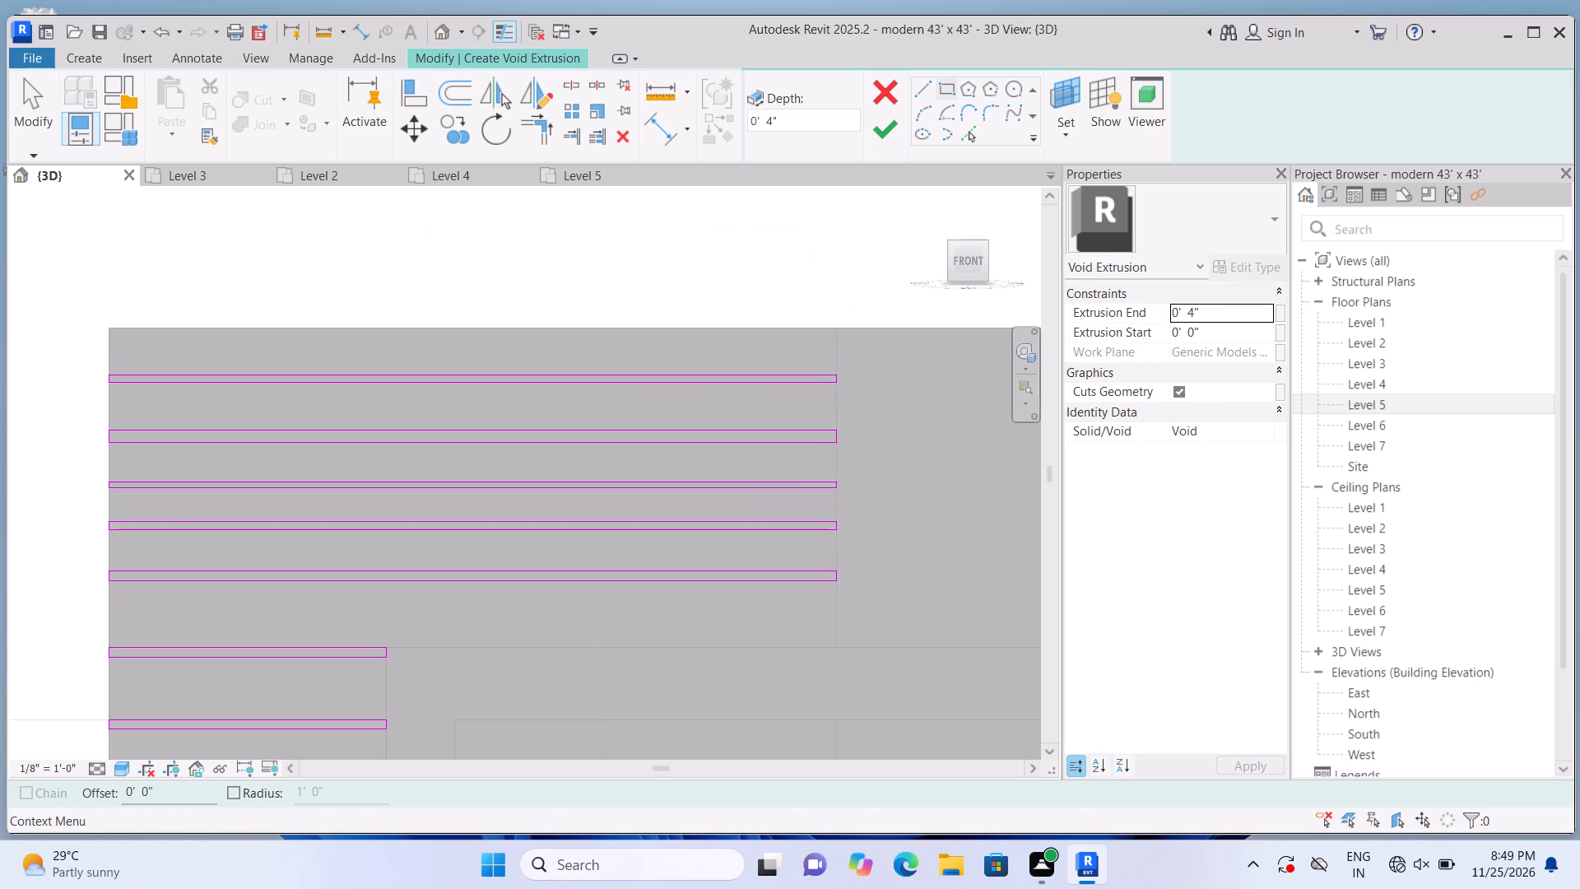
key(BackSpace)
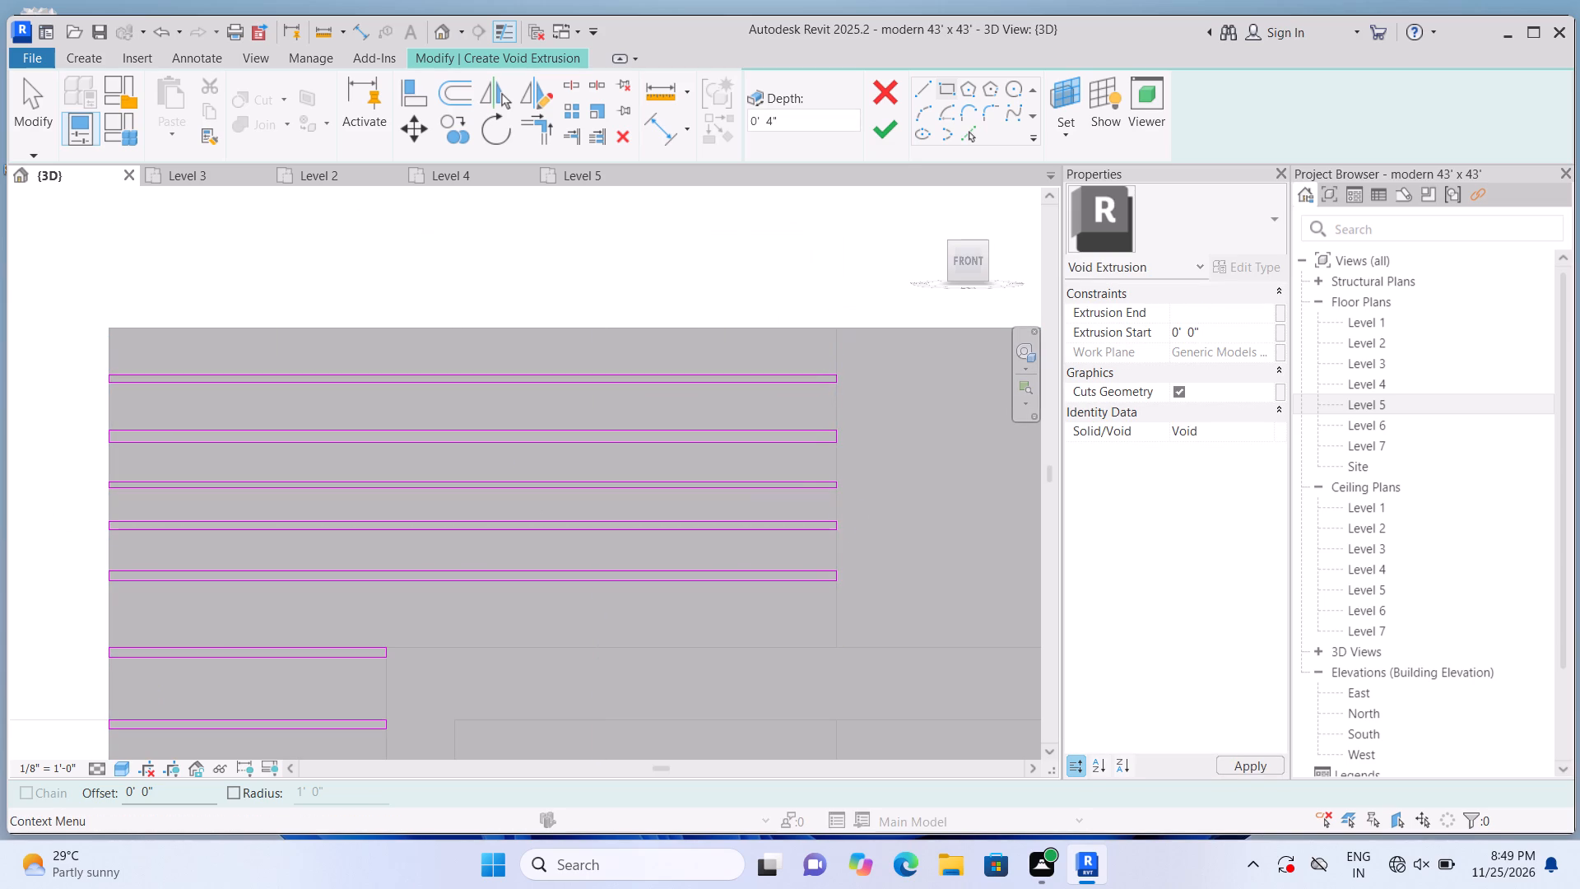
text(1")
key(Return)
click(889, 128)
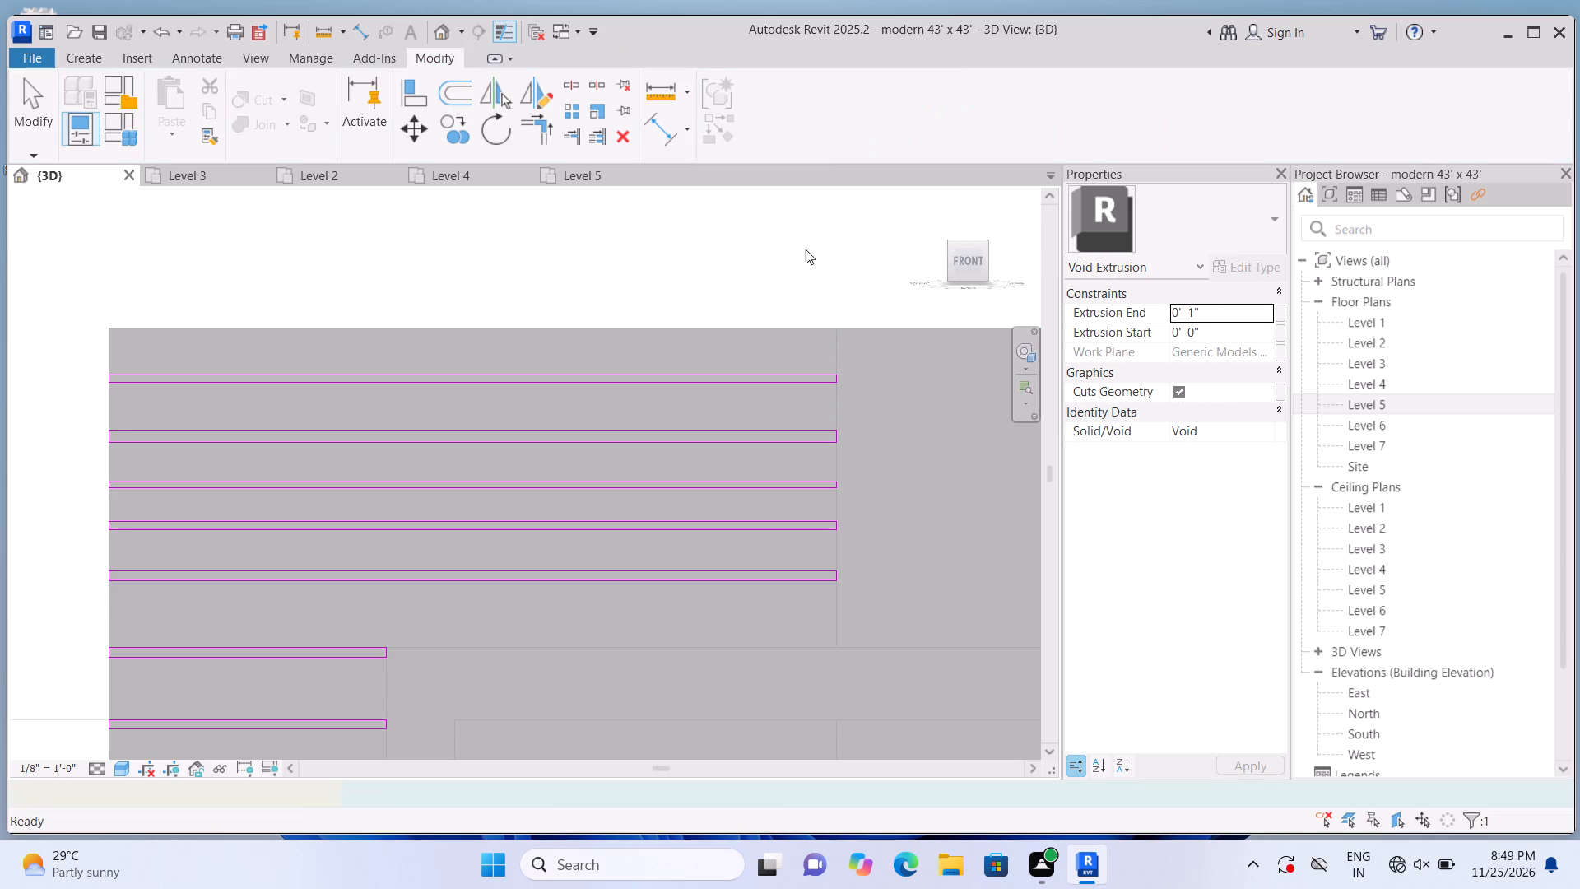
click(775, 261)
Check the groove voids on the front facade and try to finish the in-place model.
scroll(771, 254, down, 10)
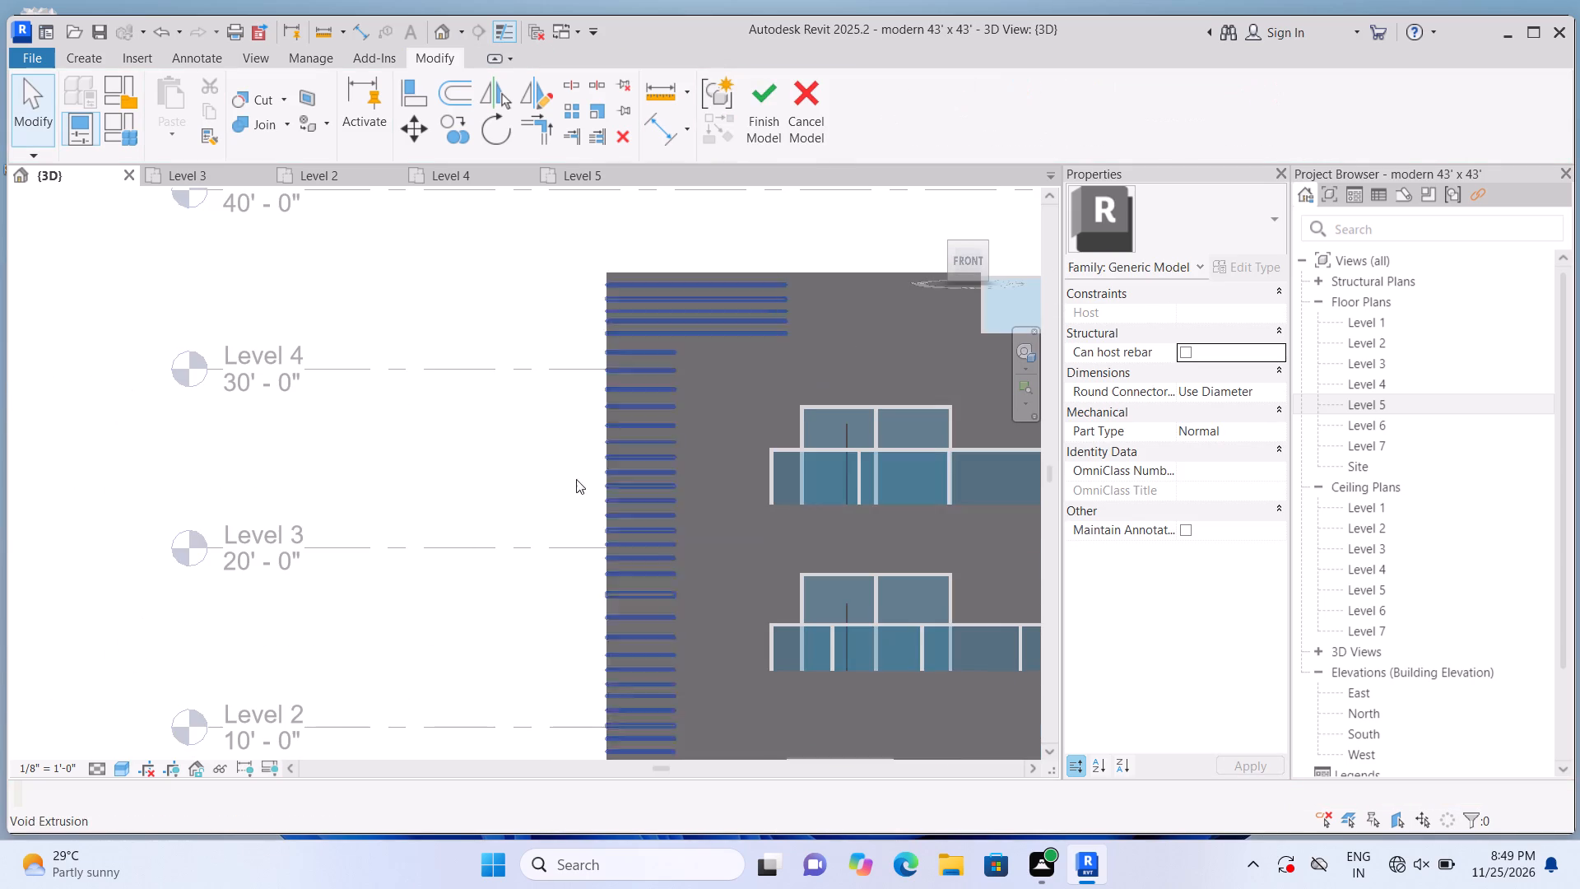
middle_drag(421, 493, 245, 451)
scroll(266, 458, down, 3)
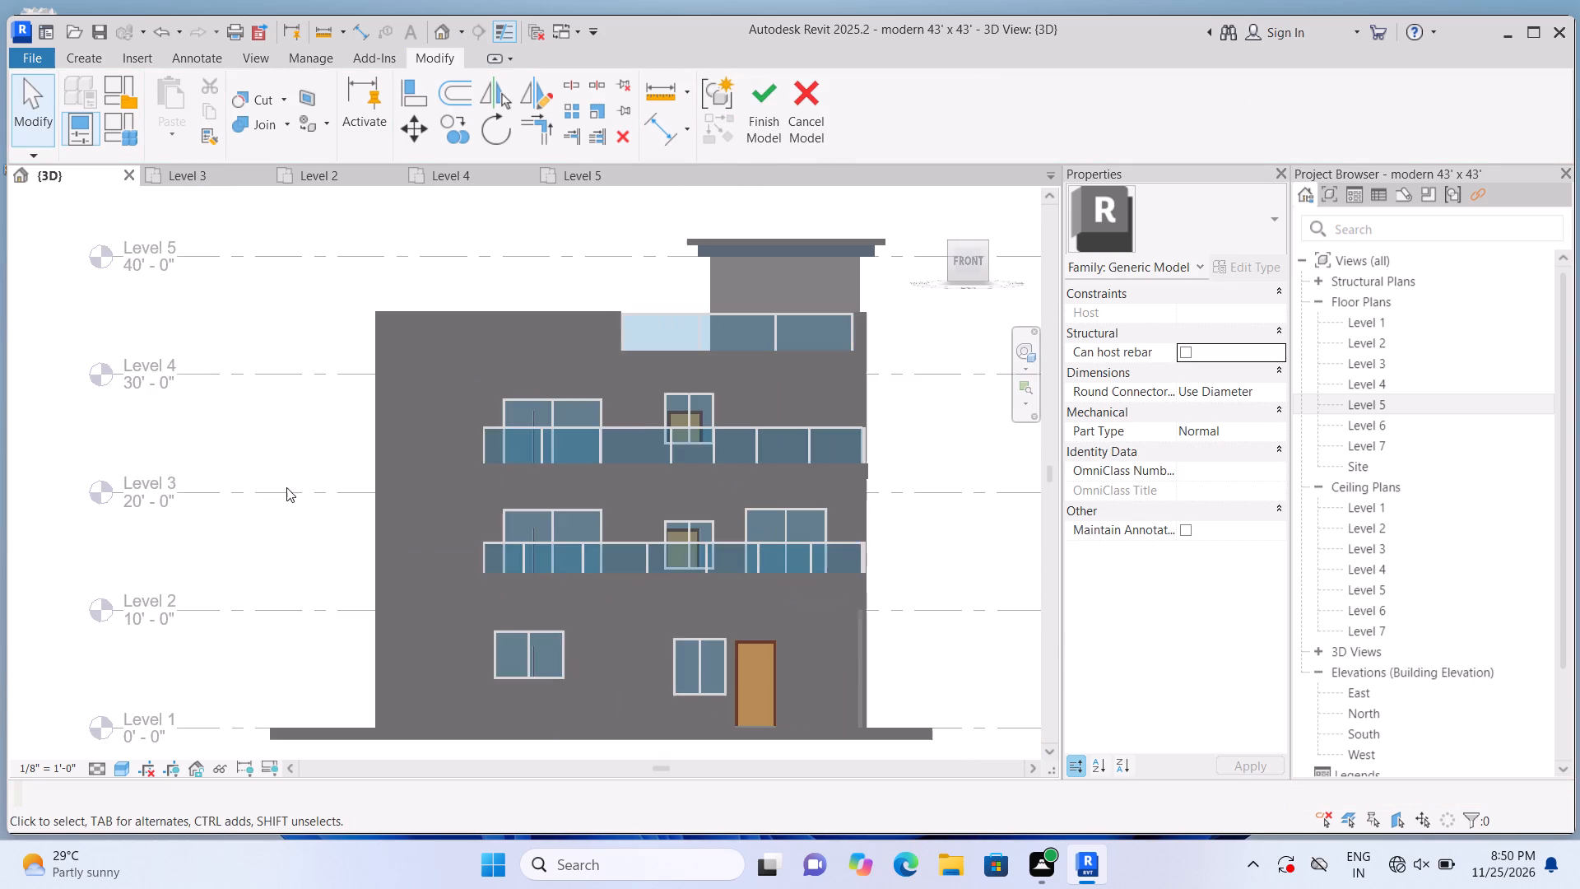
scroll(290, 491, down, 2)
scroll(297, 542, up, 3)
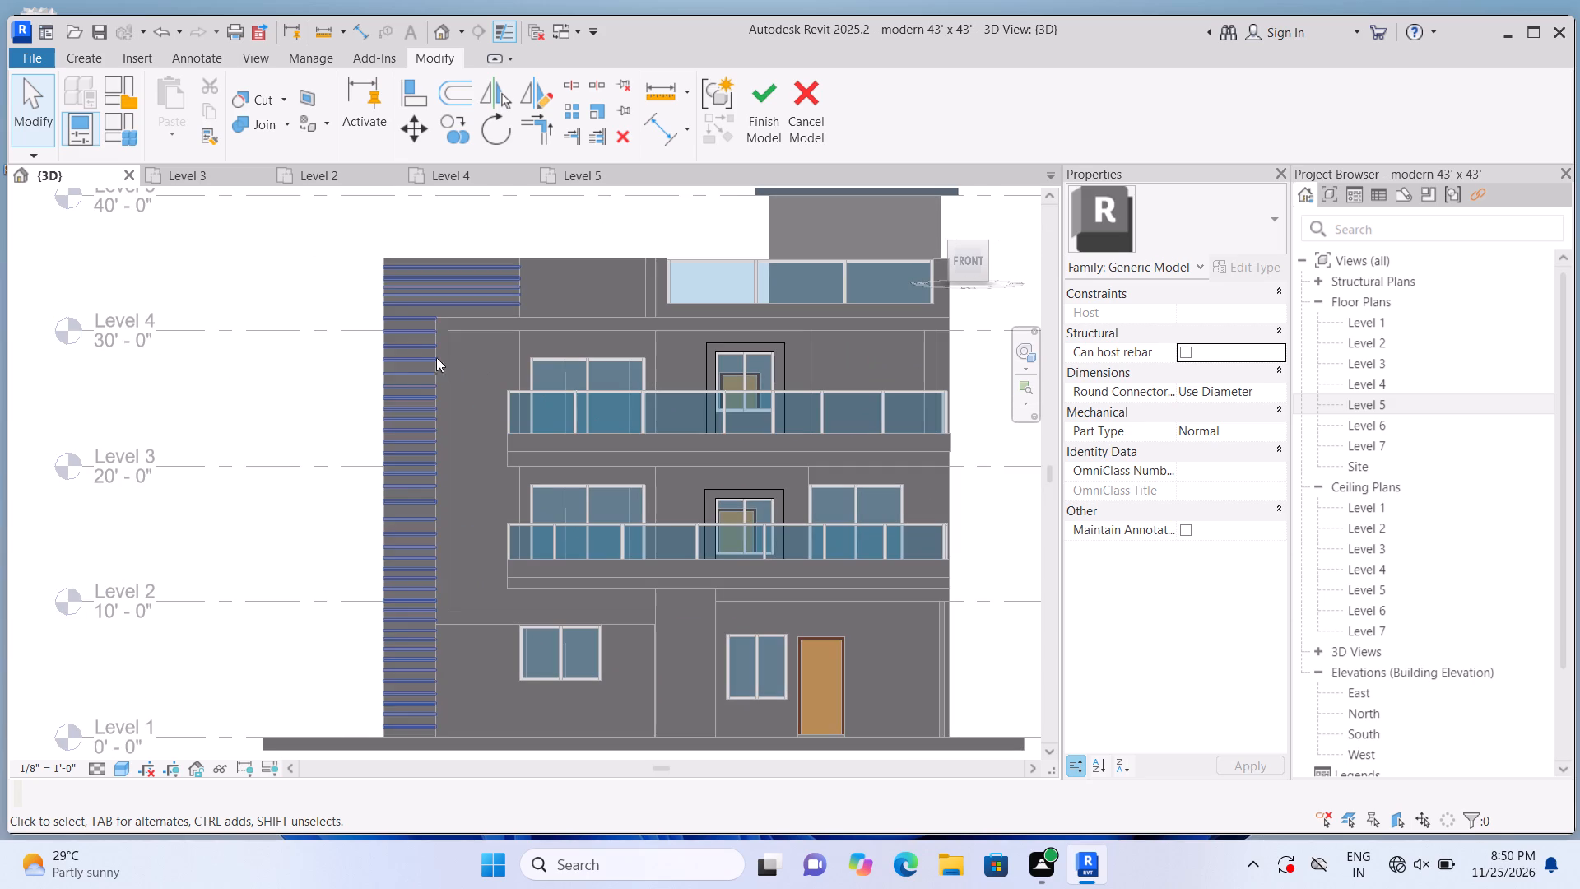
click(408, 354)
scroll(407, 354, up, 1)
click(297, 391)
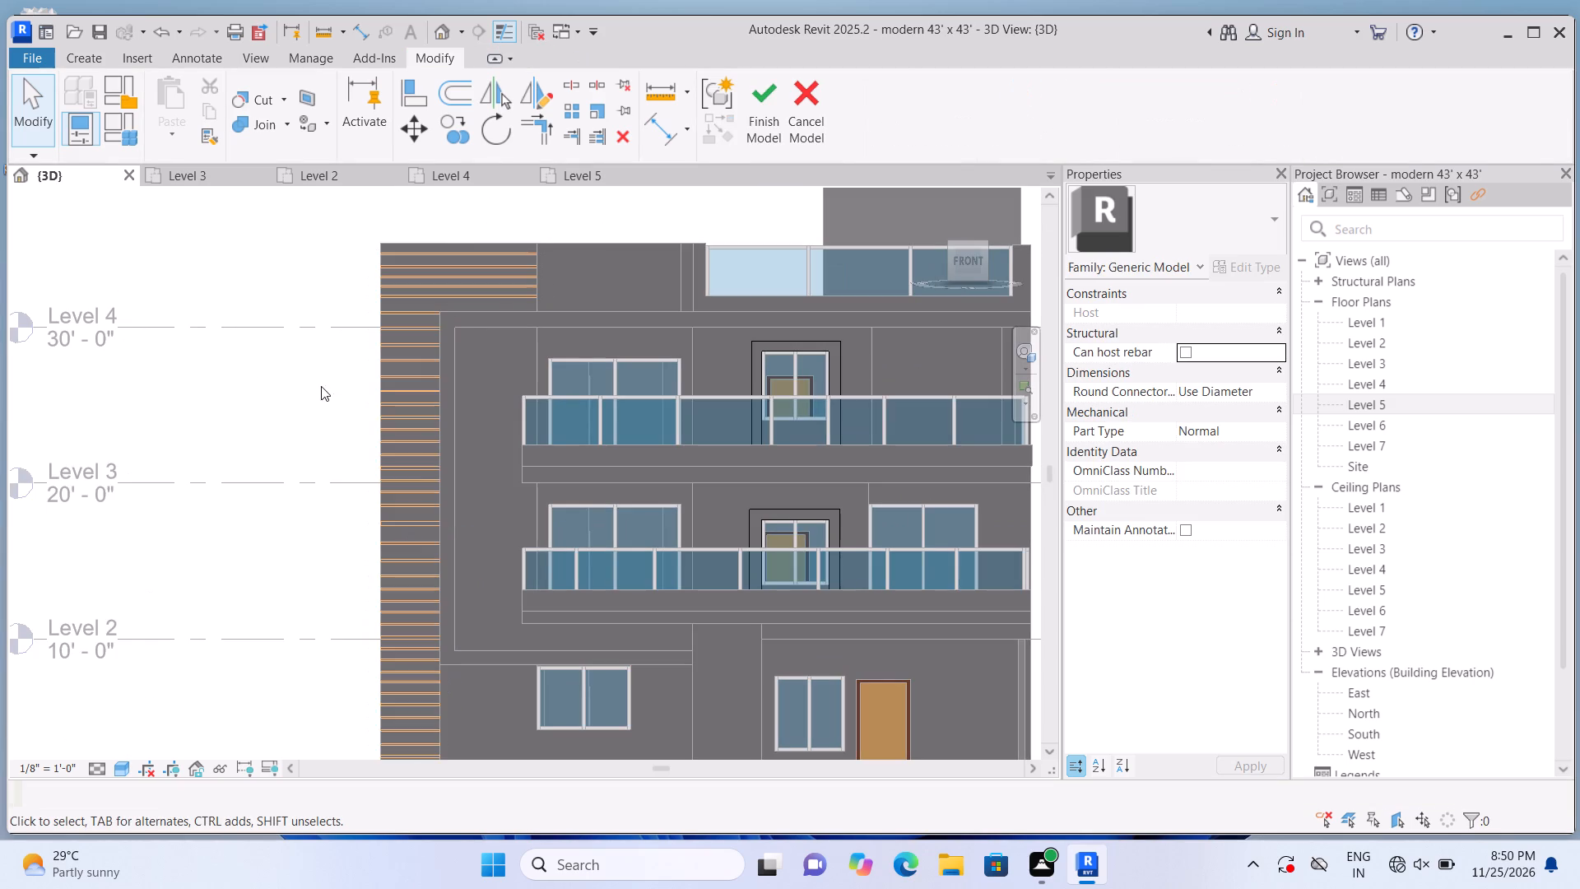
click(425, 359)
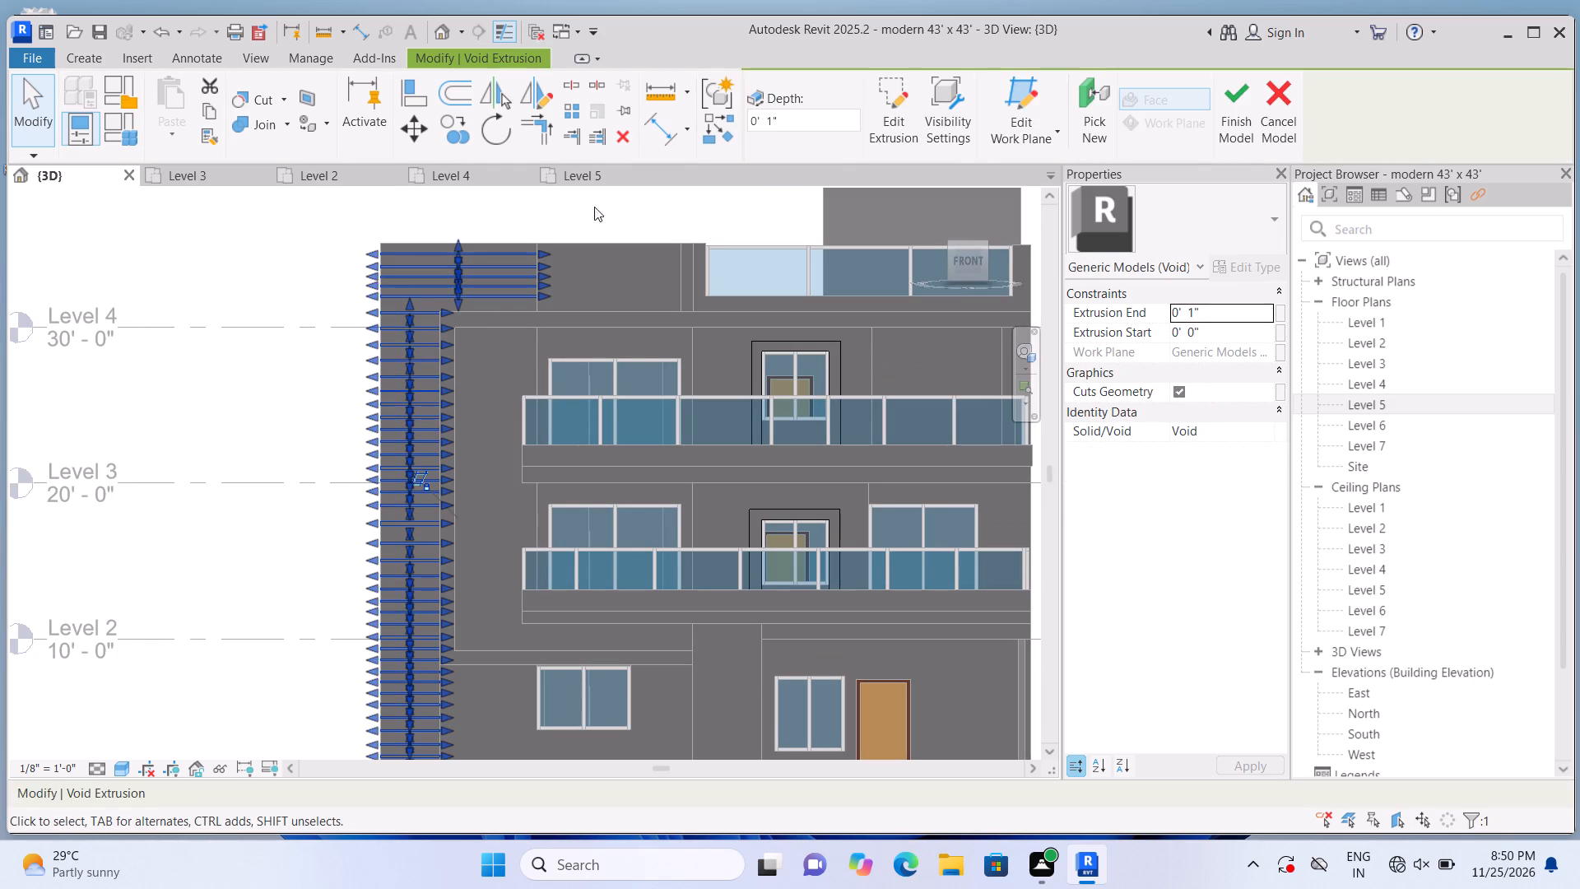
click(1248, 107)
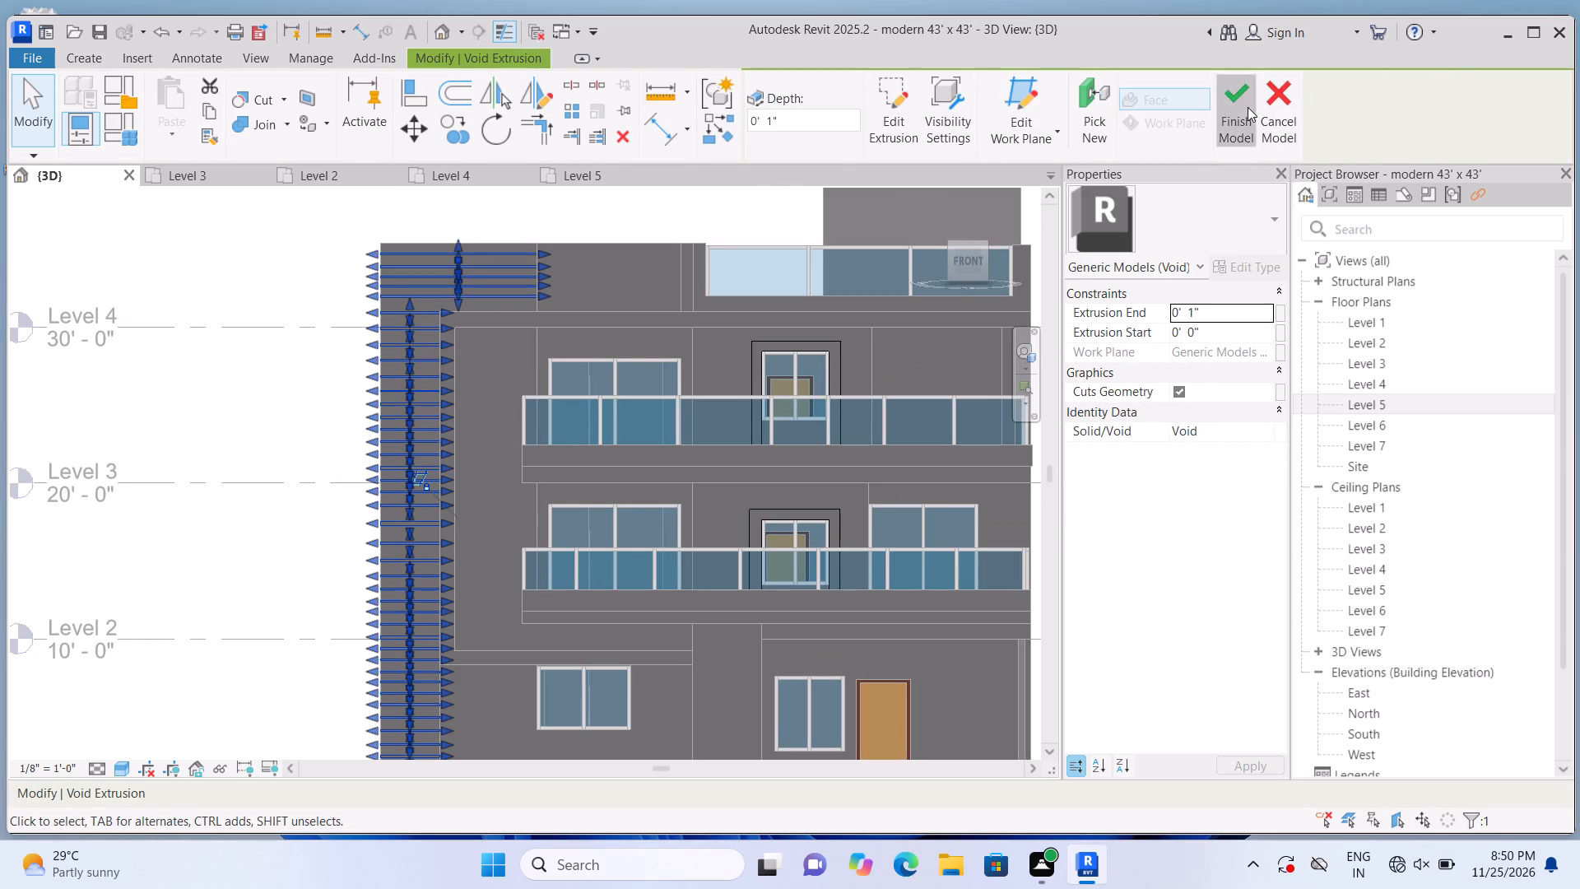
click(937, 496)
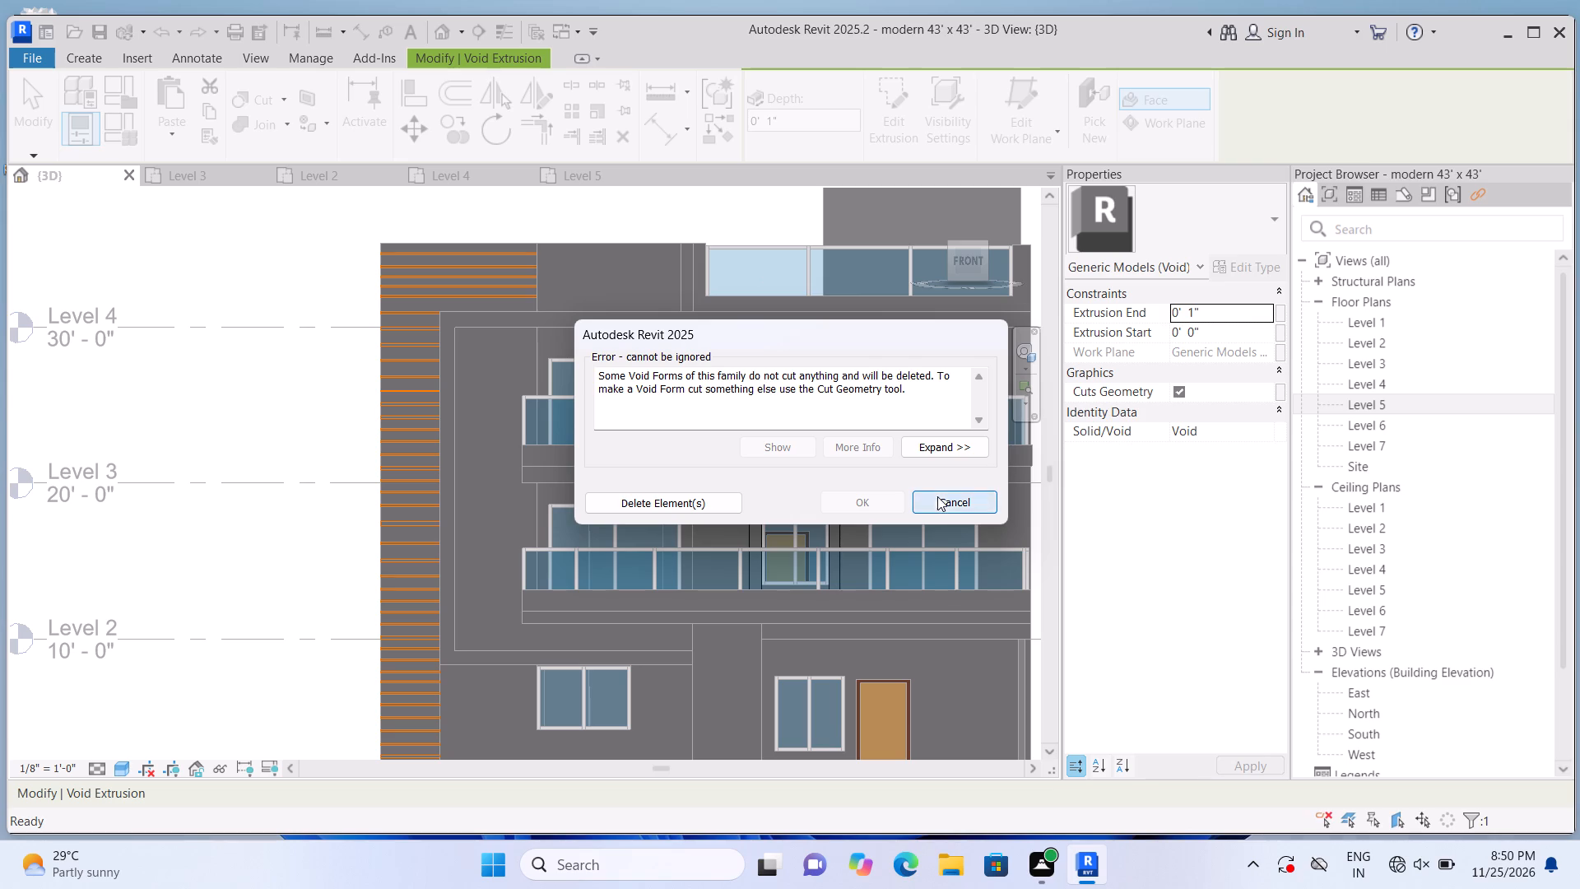
Delete the void extrusion containing all the left strip and top band grooves.
click(450, 291)
scroll(450, 292, up, 2)
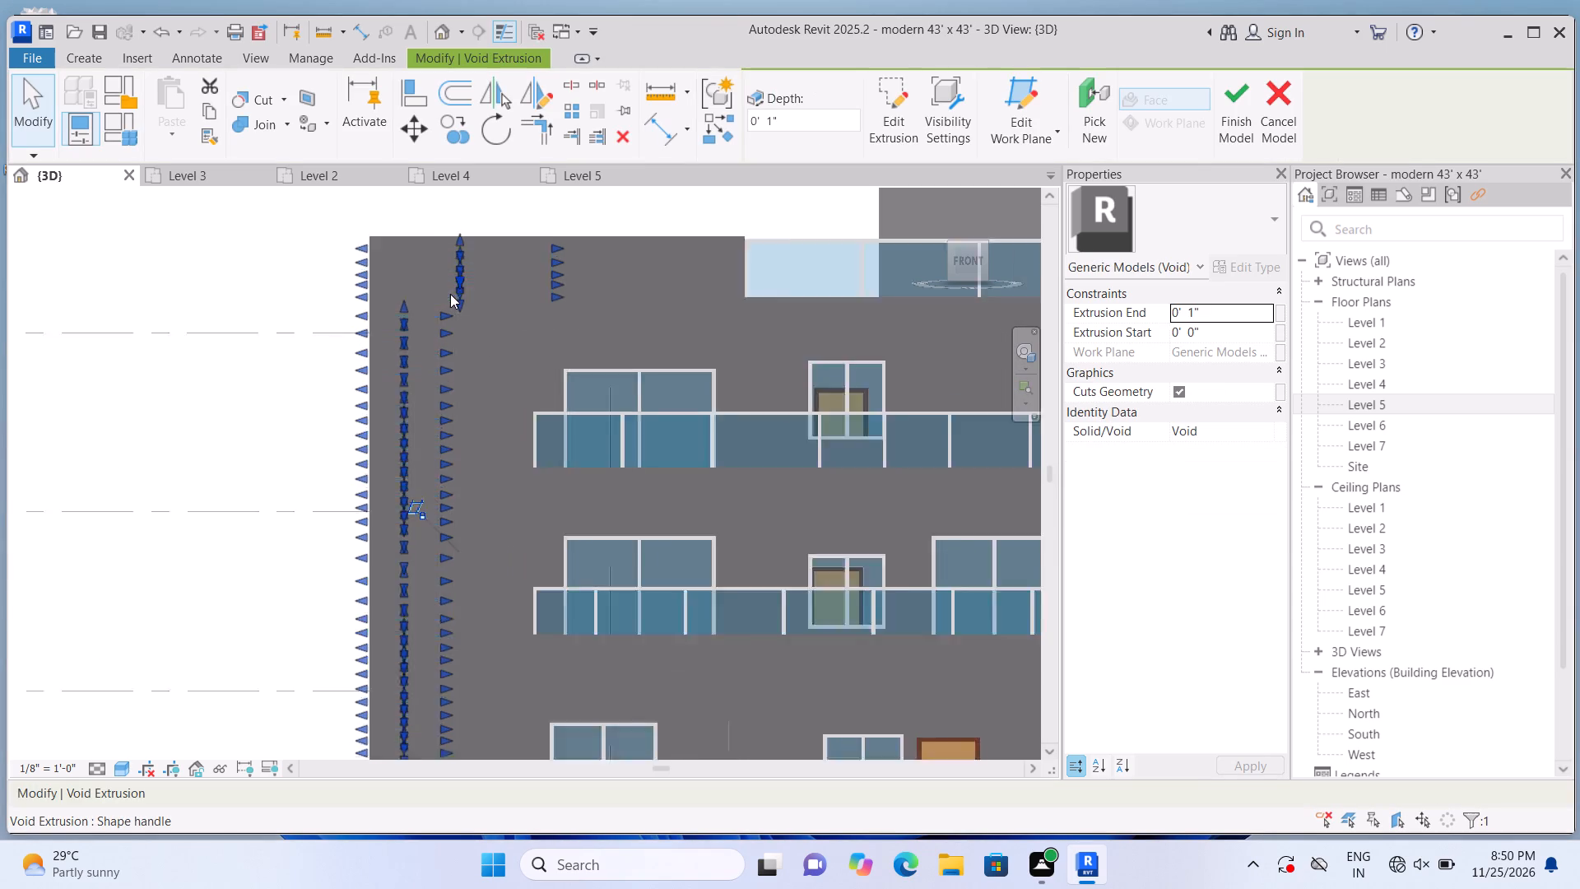
scroll(450, 294, up, 2)
key(Delete)
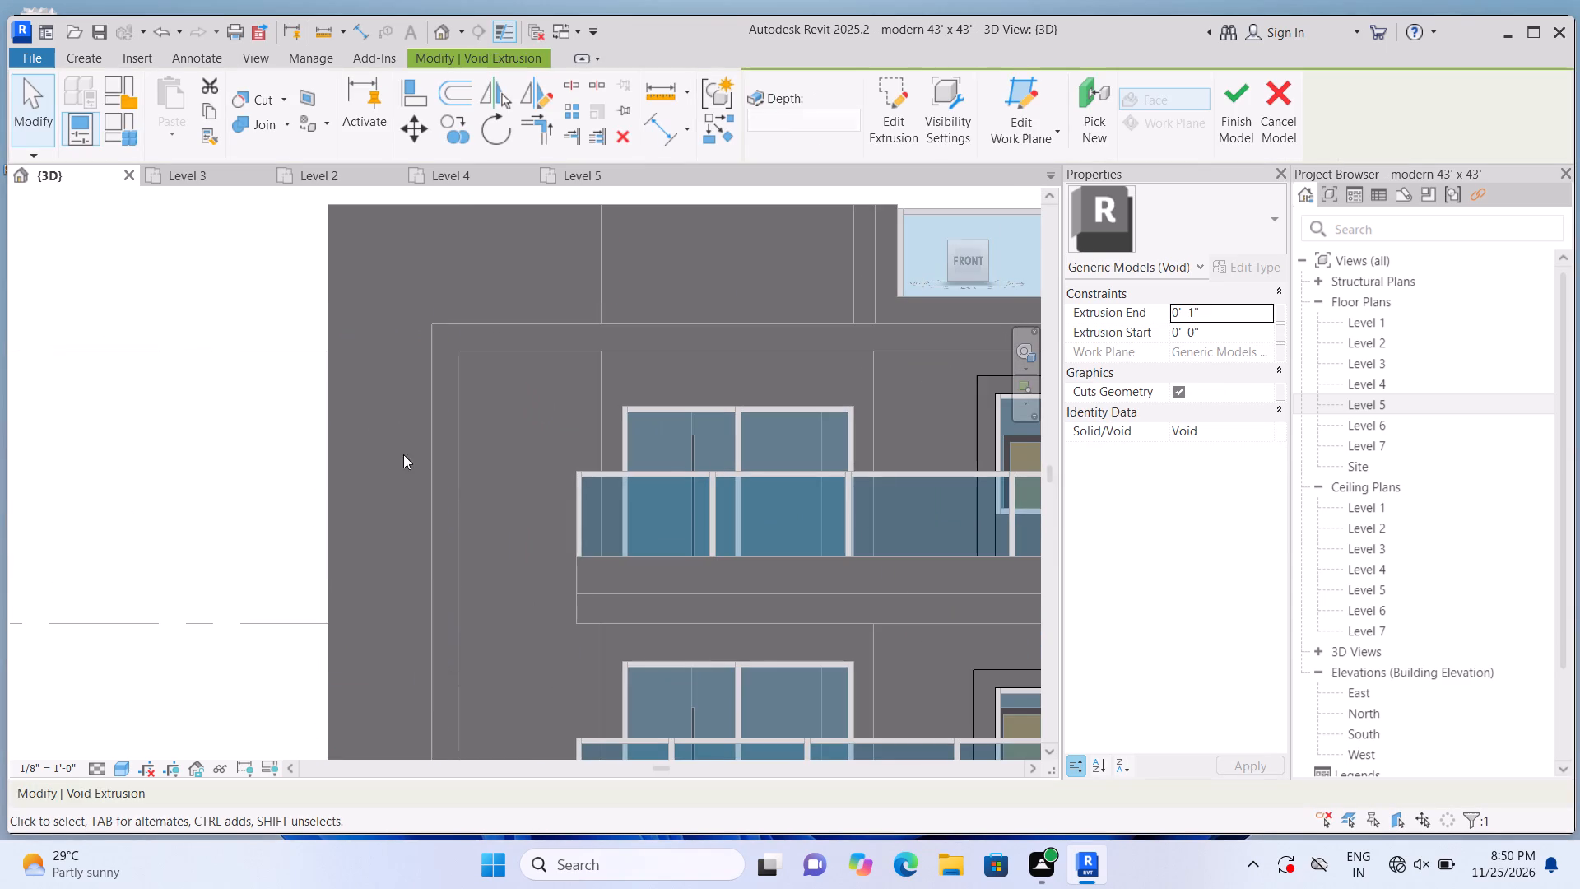
scroll(379, 440, down, 9)
scroll(813, 784, up, 2)
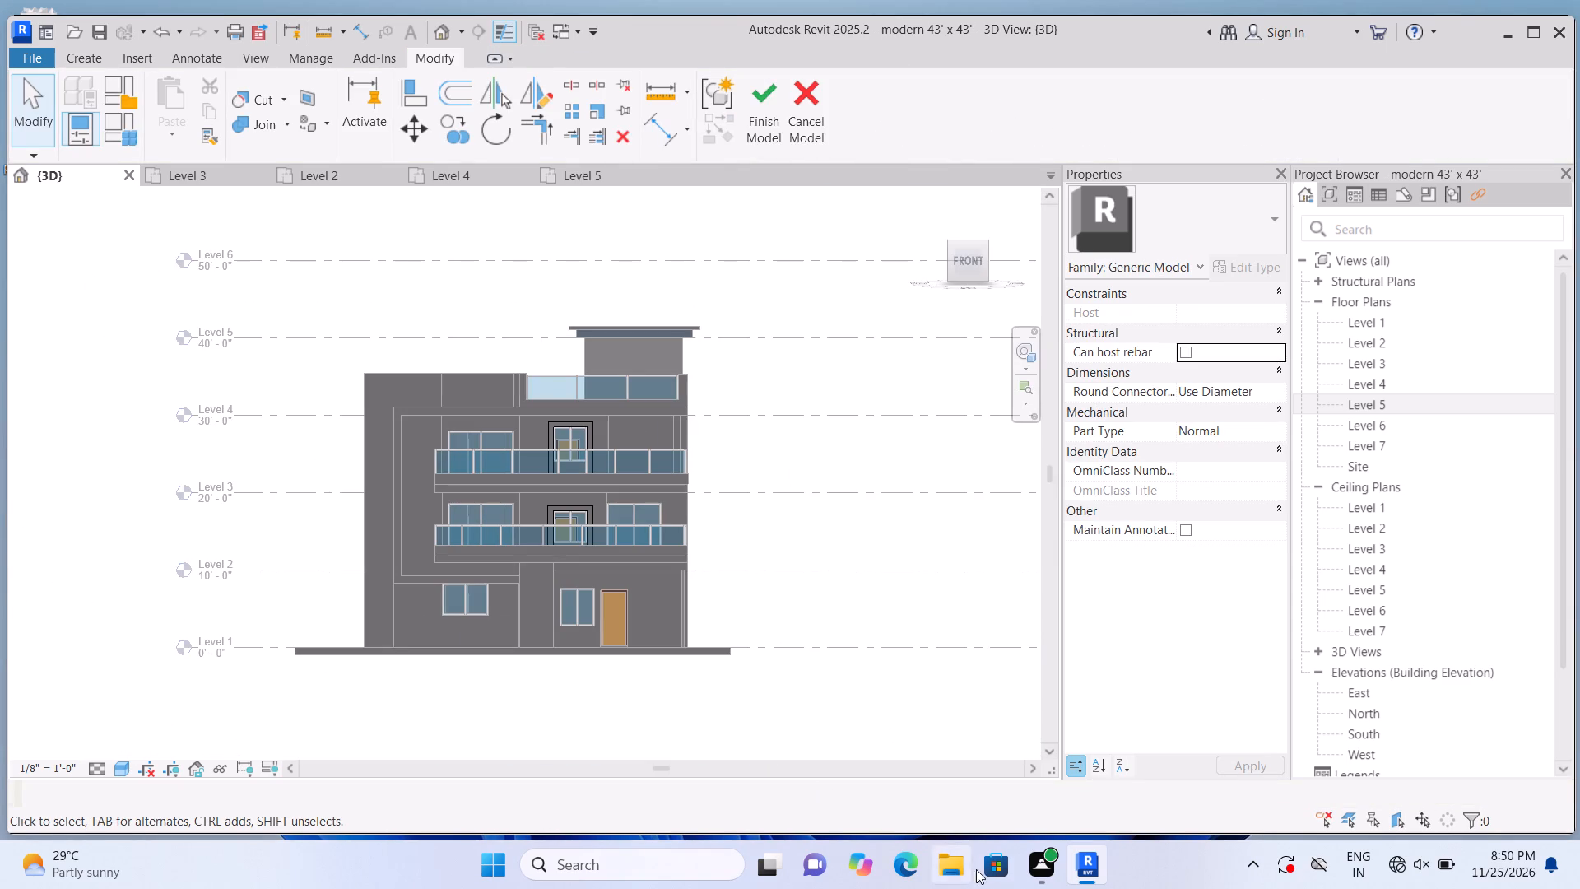
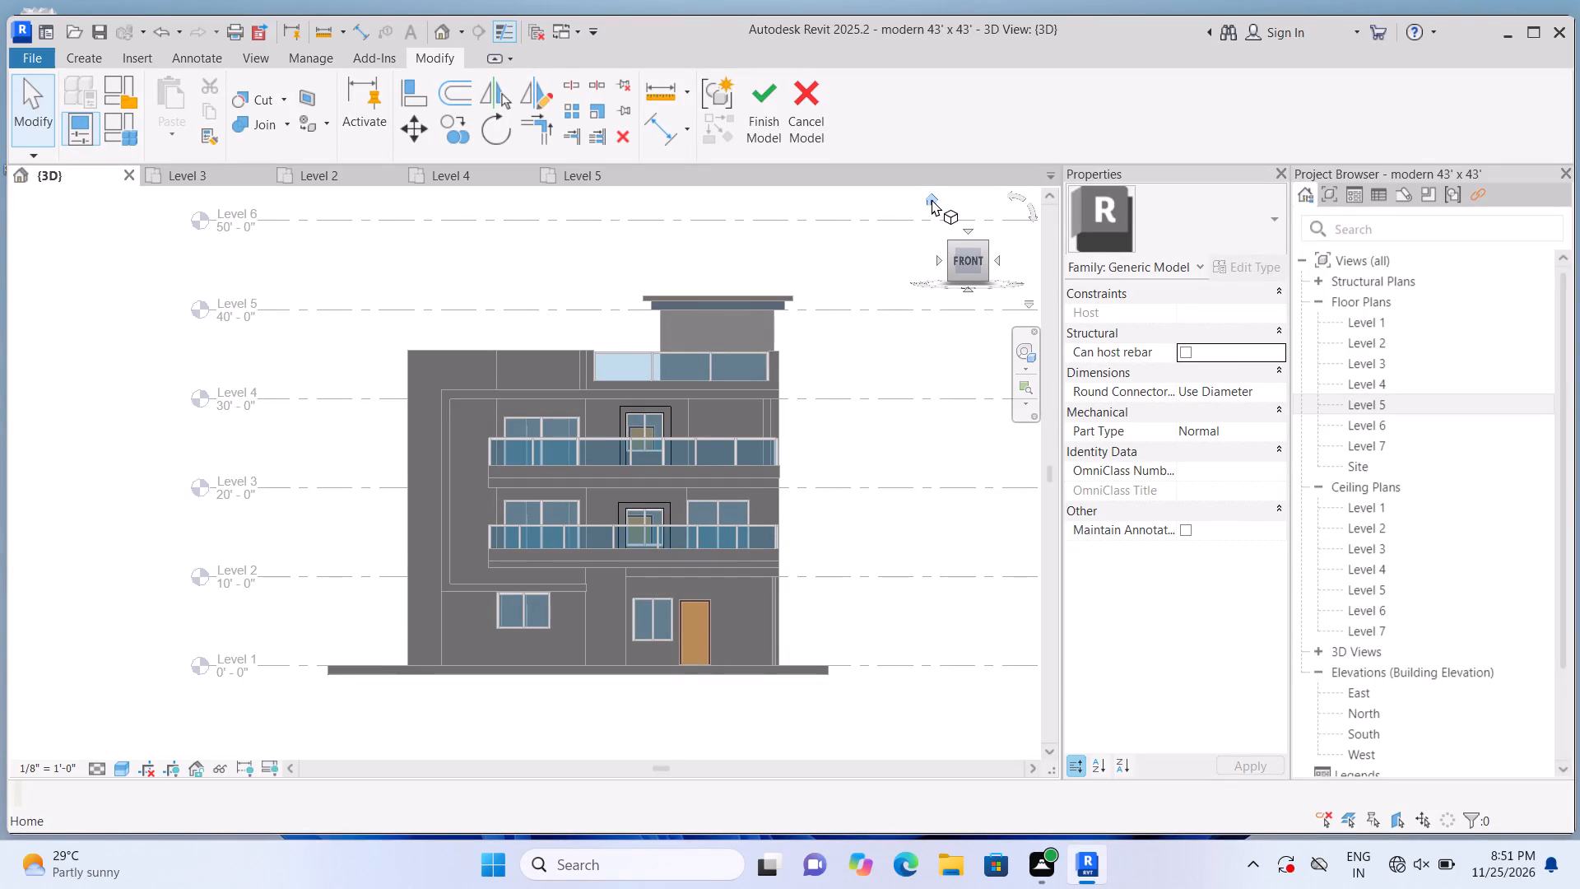
Examine the whole house in the home 3D orientation, including the front facade without the deleted grooves.
click(932, 199)
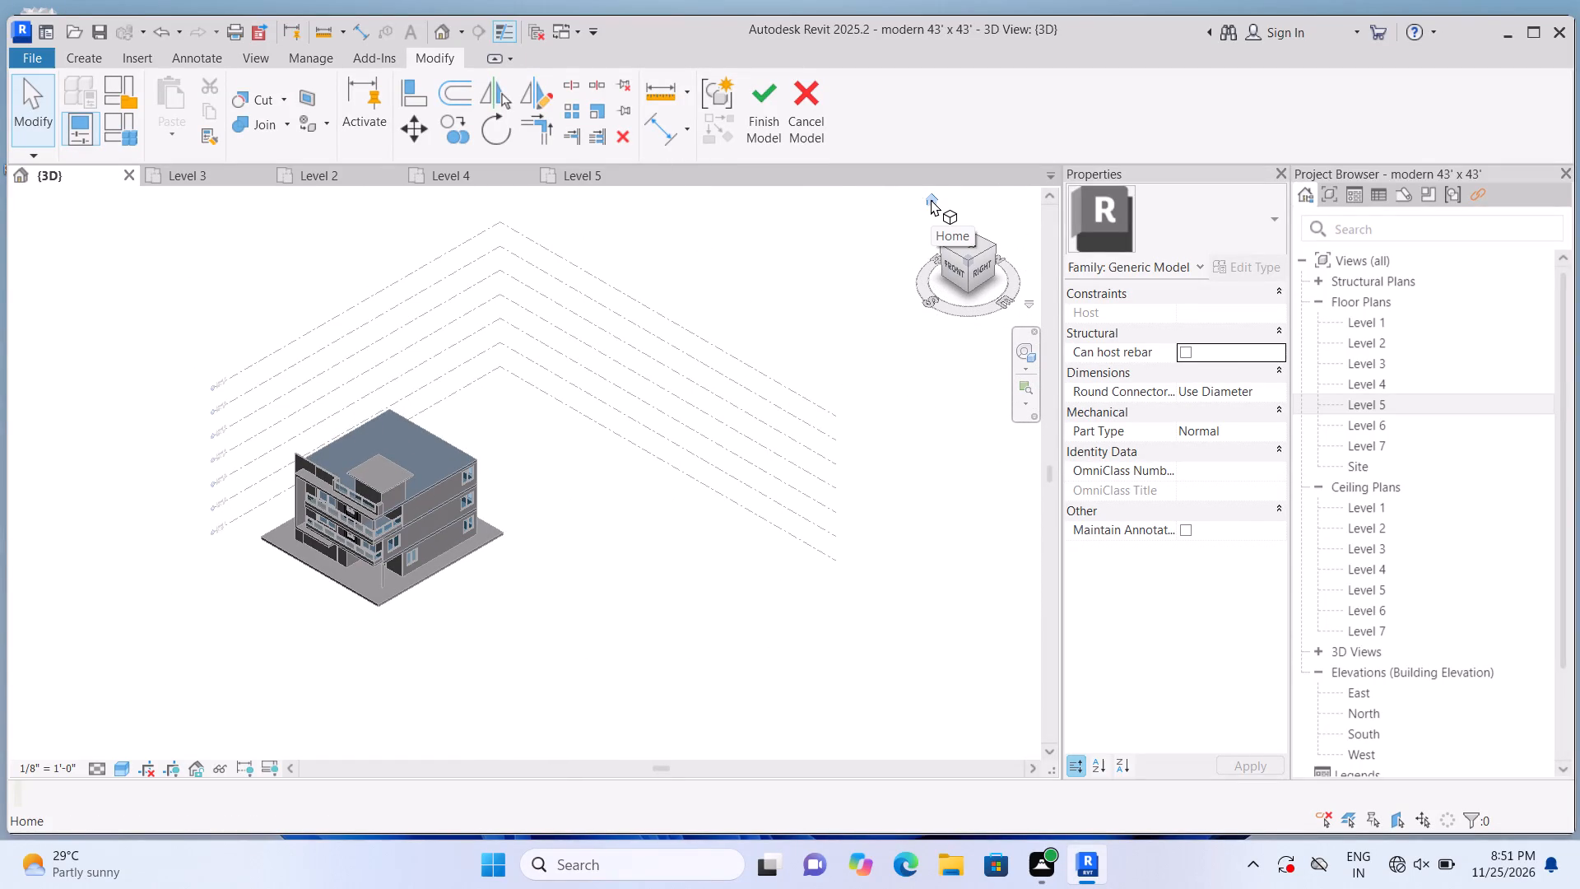
scroll(304, 635, up, 8)
middle_drag(323, 592, 322, 632)
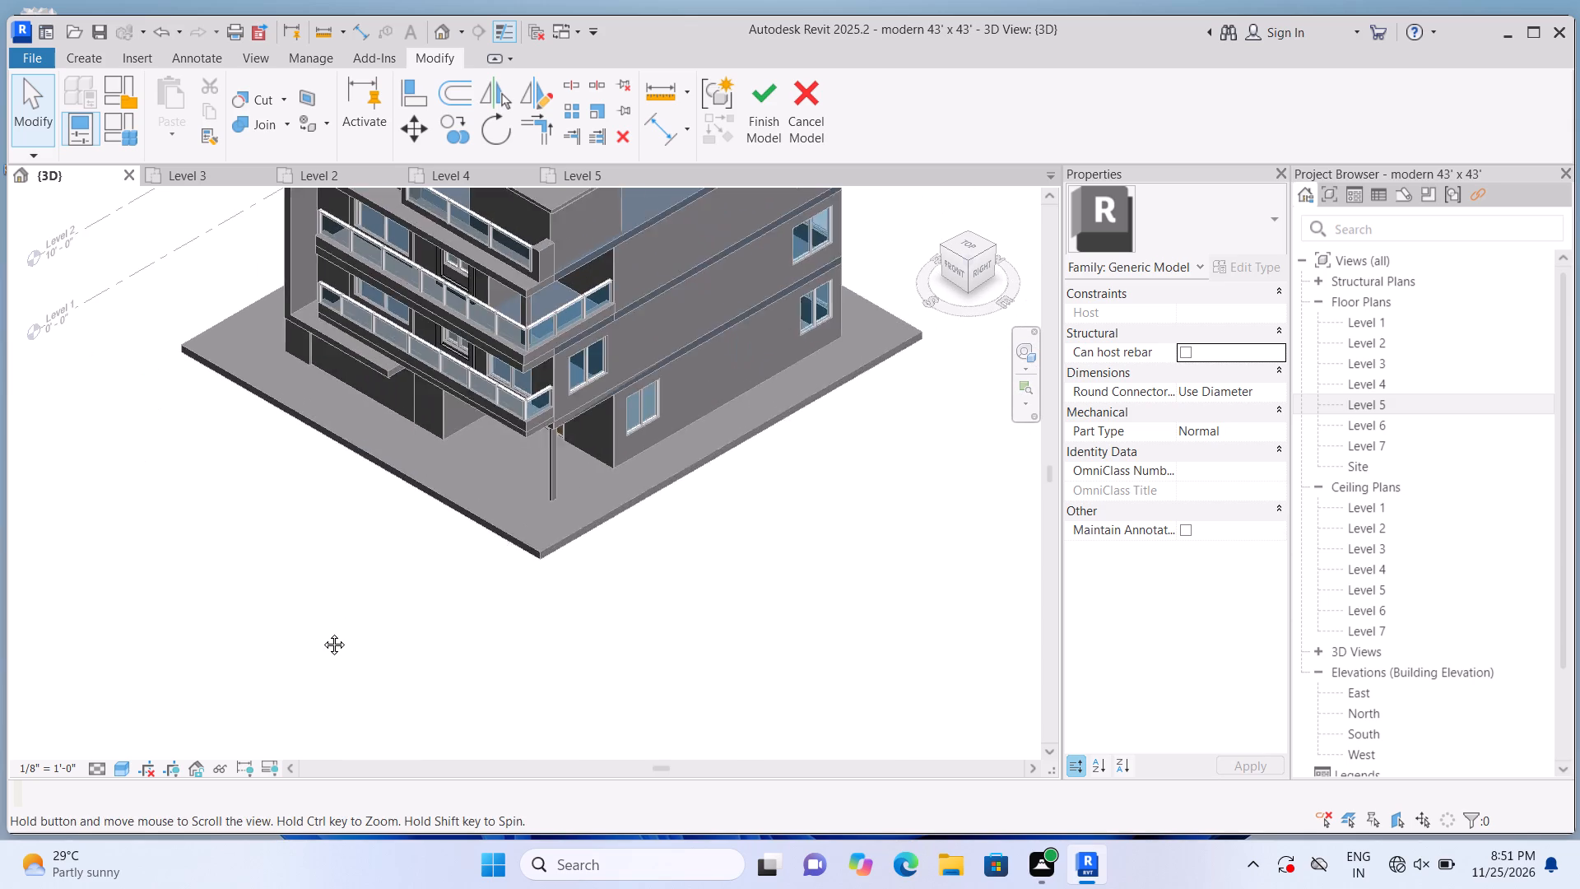
middle_drag(322, 632, 313, 699)
scroll(314, 699, down, 2)
scroll(306, 688, up, 1)
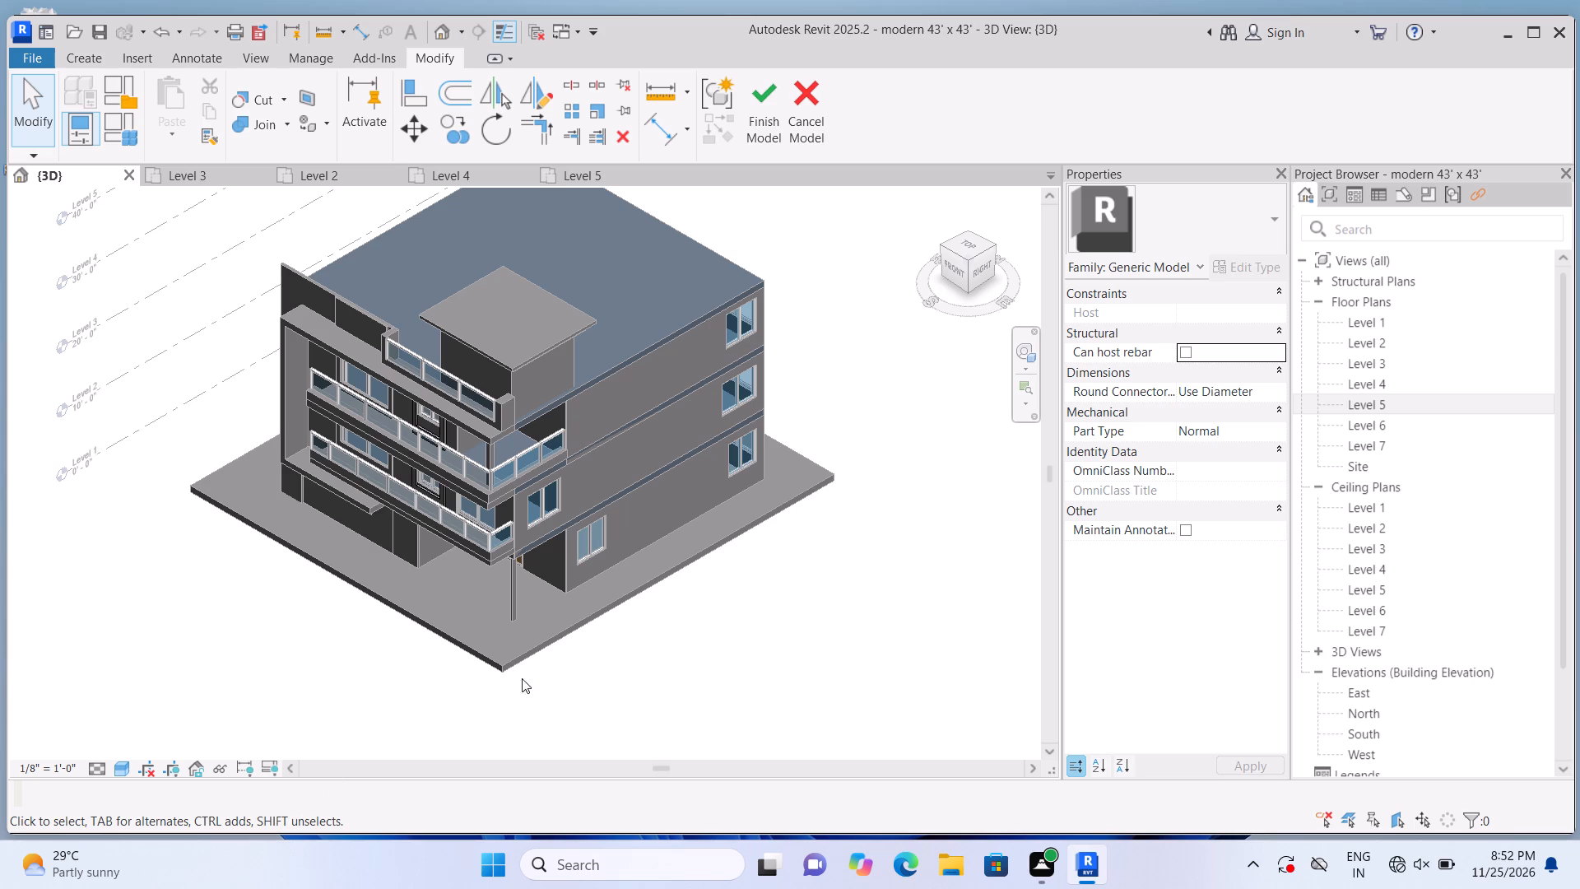
scroll(566, 676, up, 1)
scroll(576, 673, down, 2)
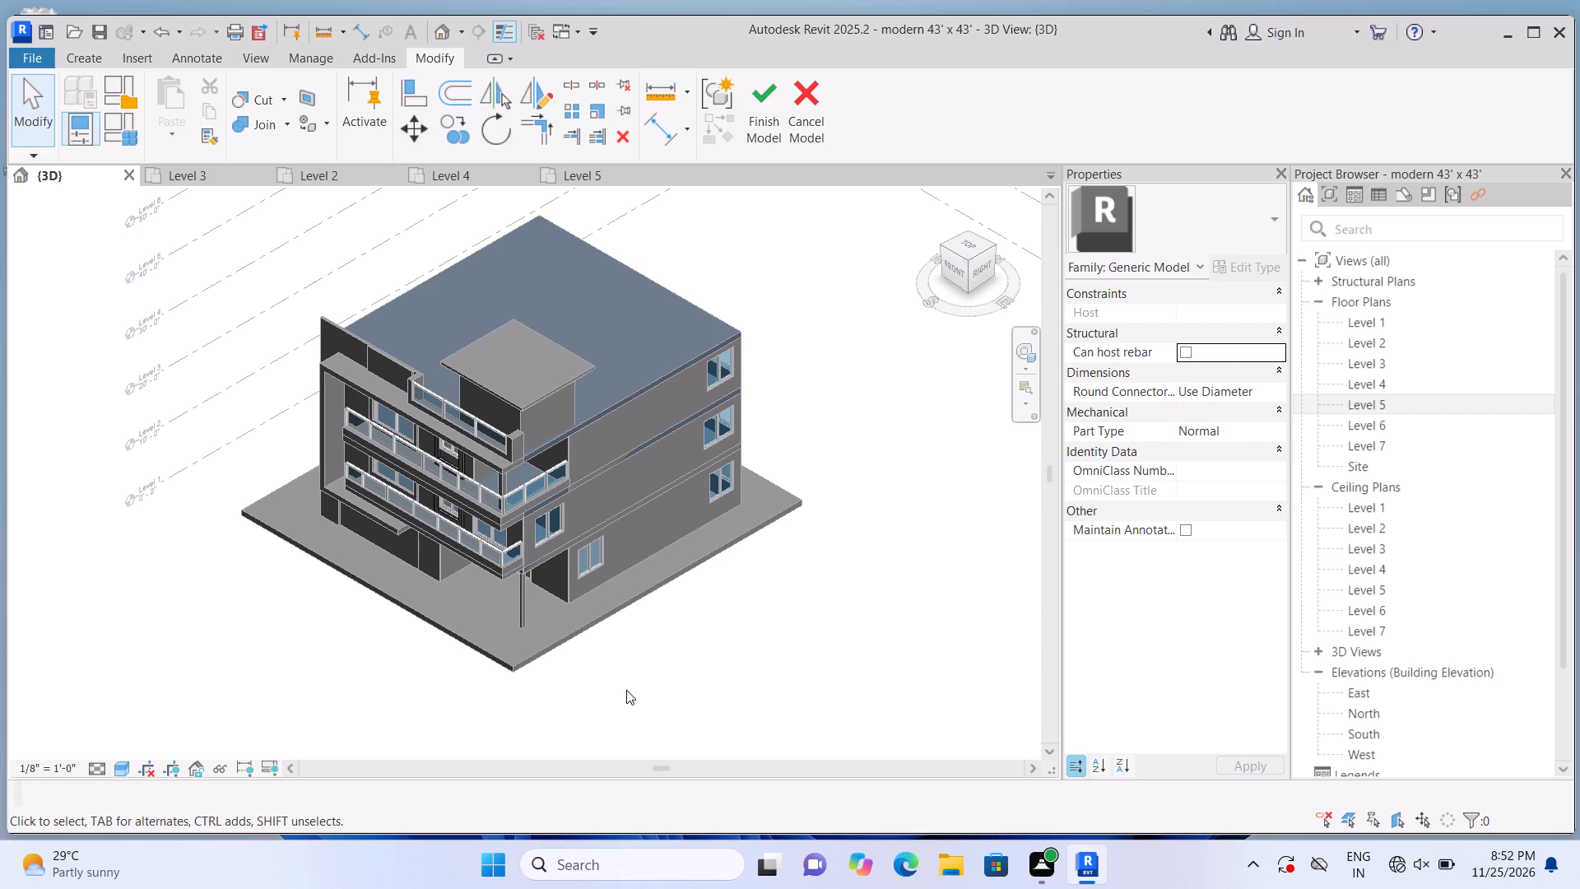
middle_drag(634, 671, 634, 640)
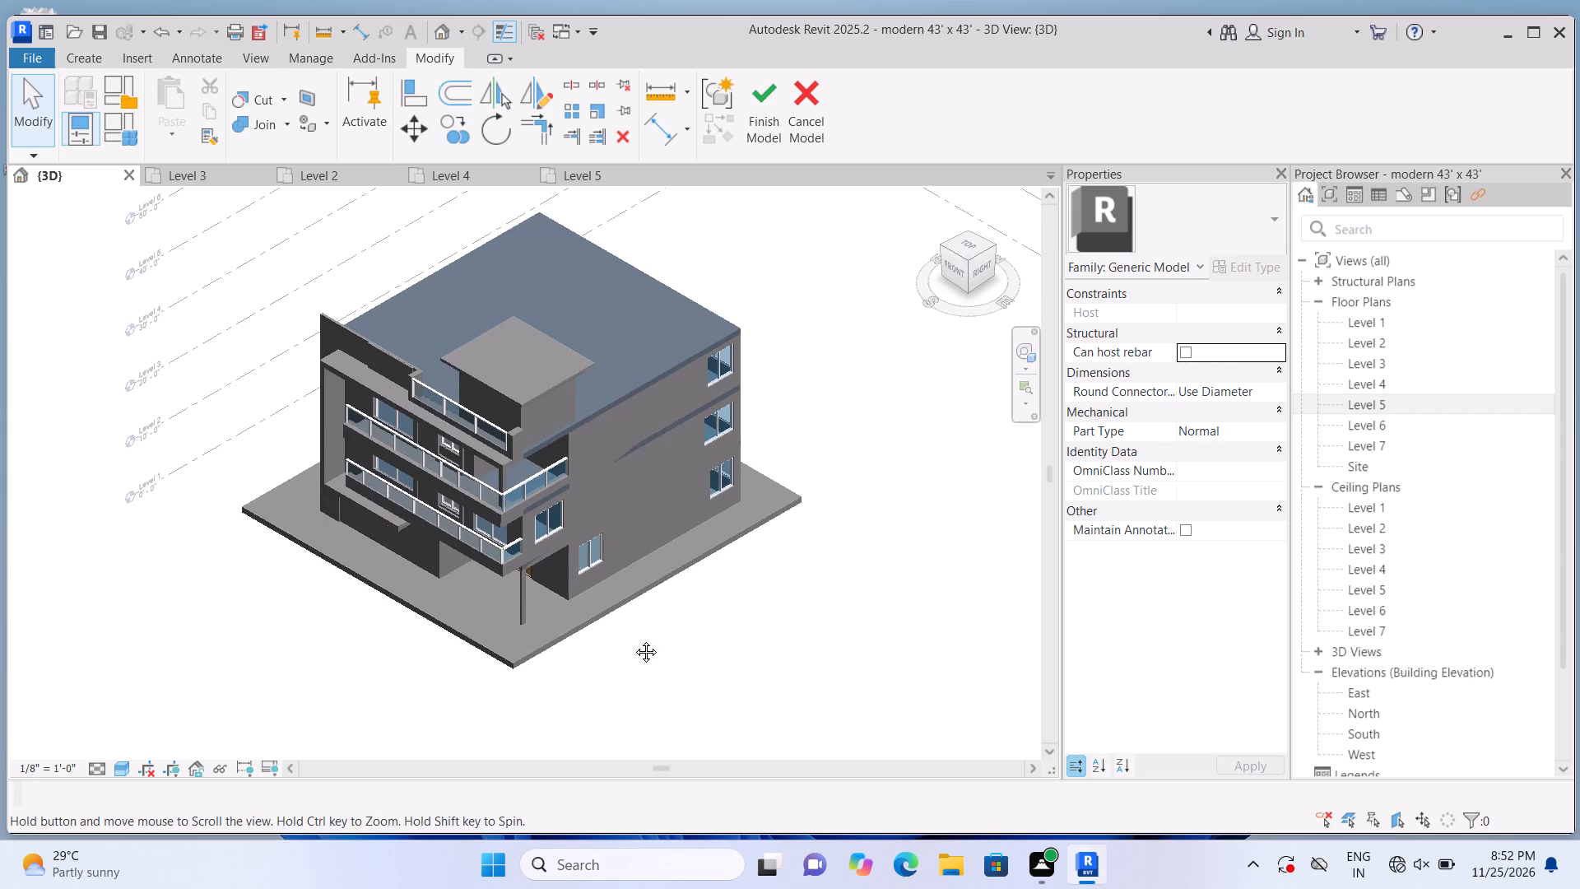
middle_drag(634, 640, 652, 660)
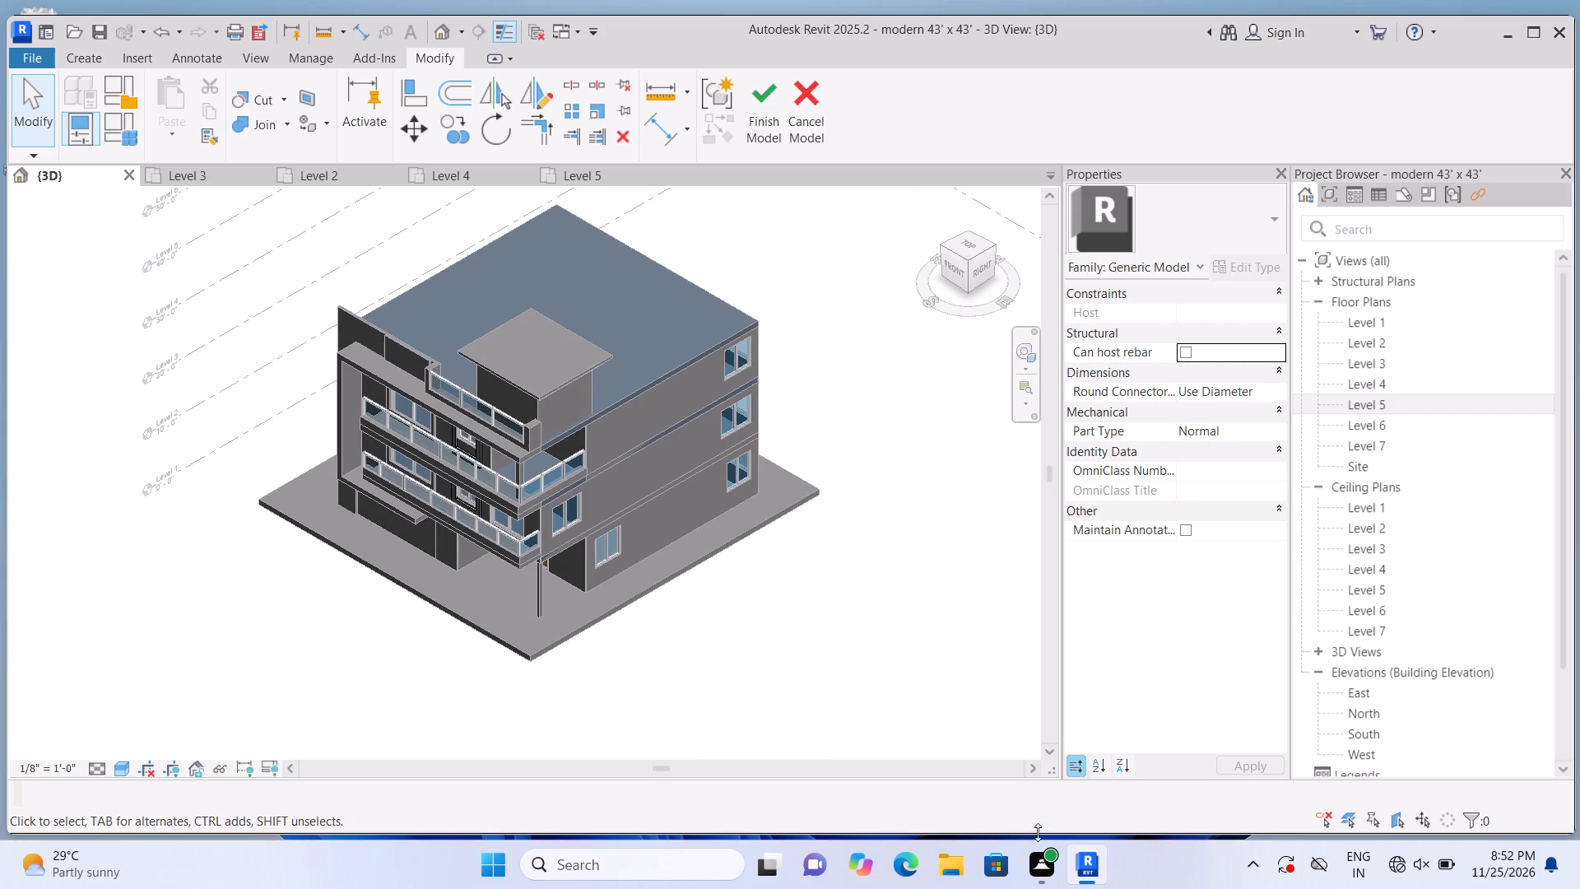
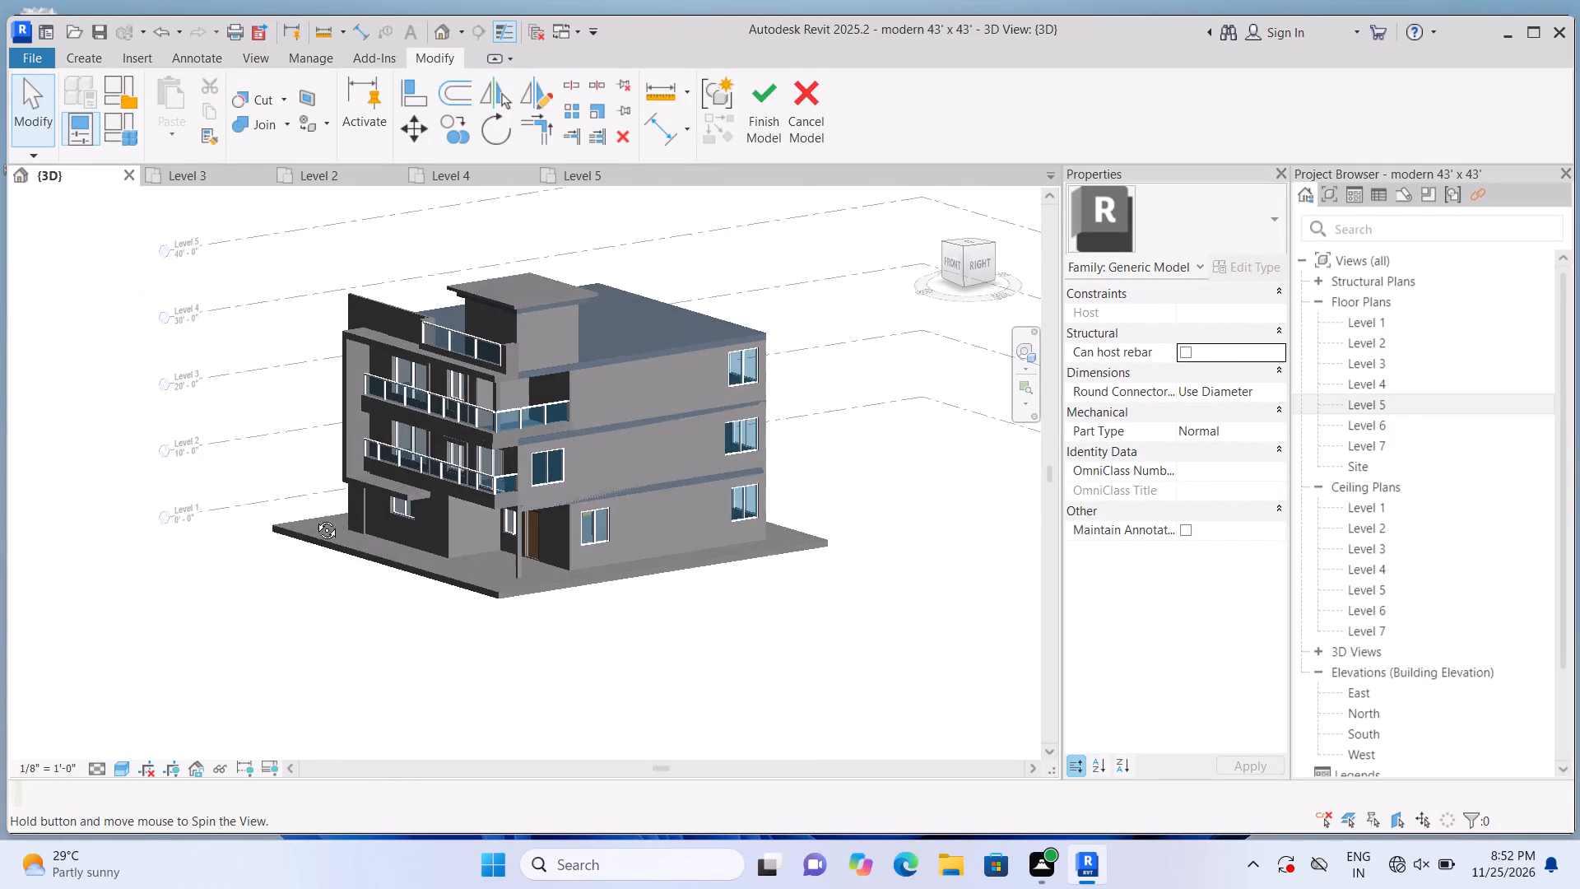
Examine the house's front facade and right side, including the balconies and roof, from the front-right corner in 3D.
scroll(448, 432, up, 5)
scroll(462, 453, down, 3)
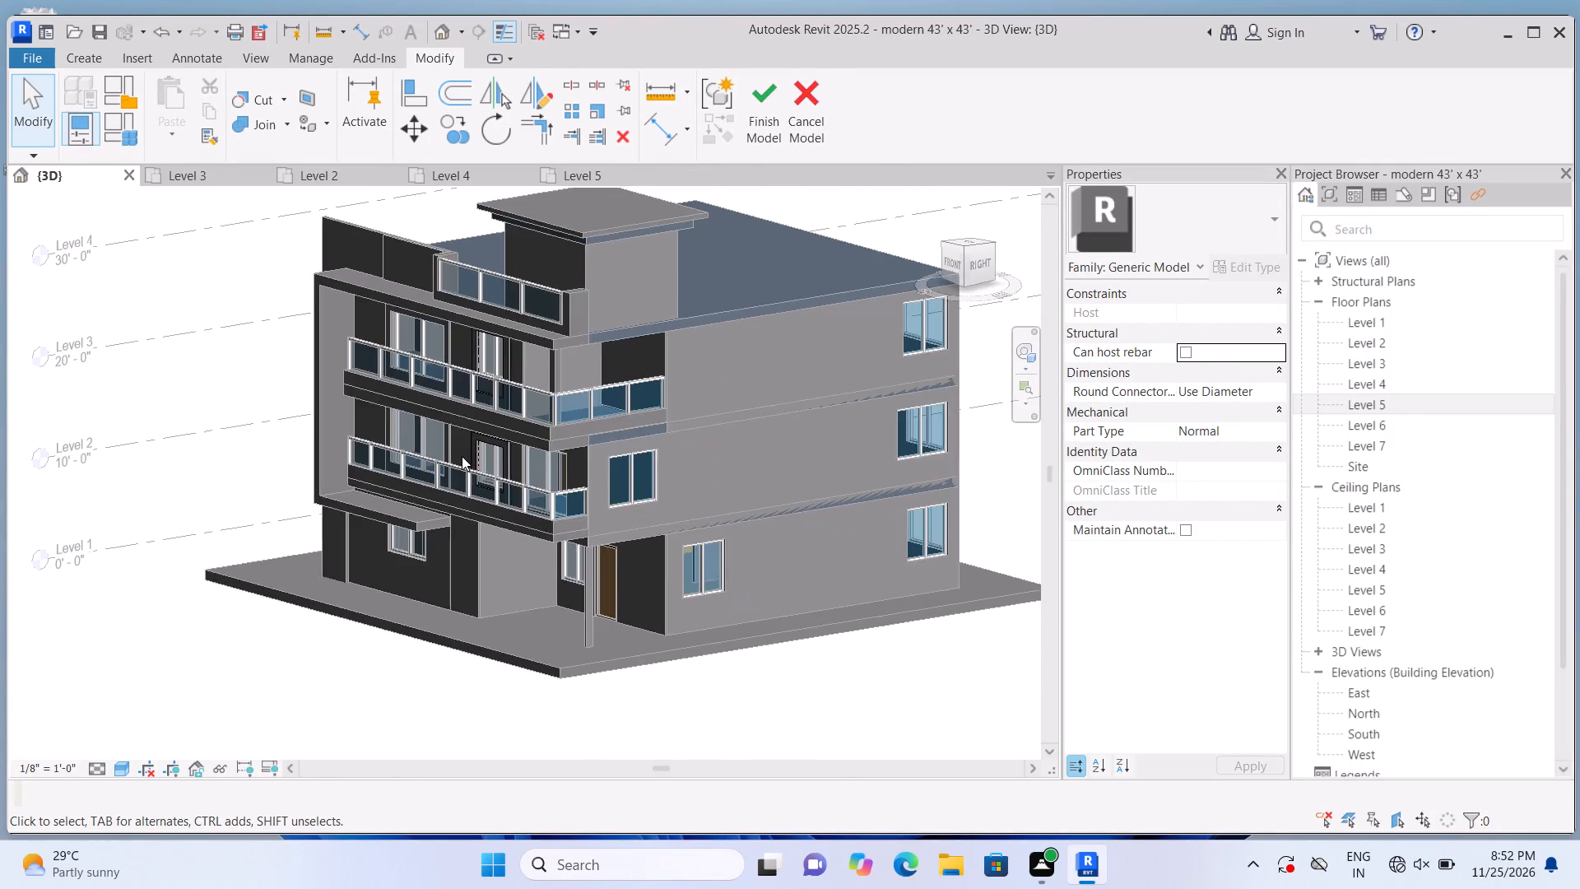
scroll(462, 456, down, 1)
scroll(713, 296, up, 2)
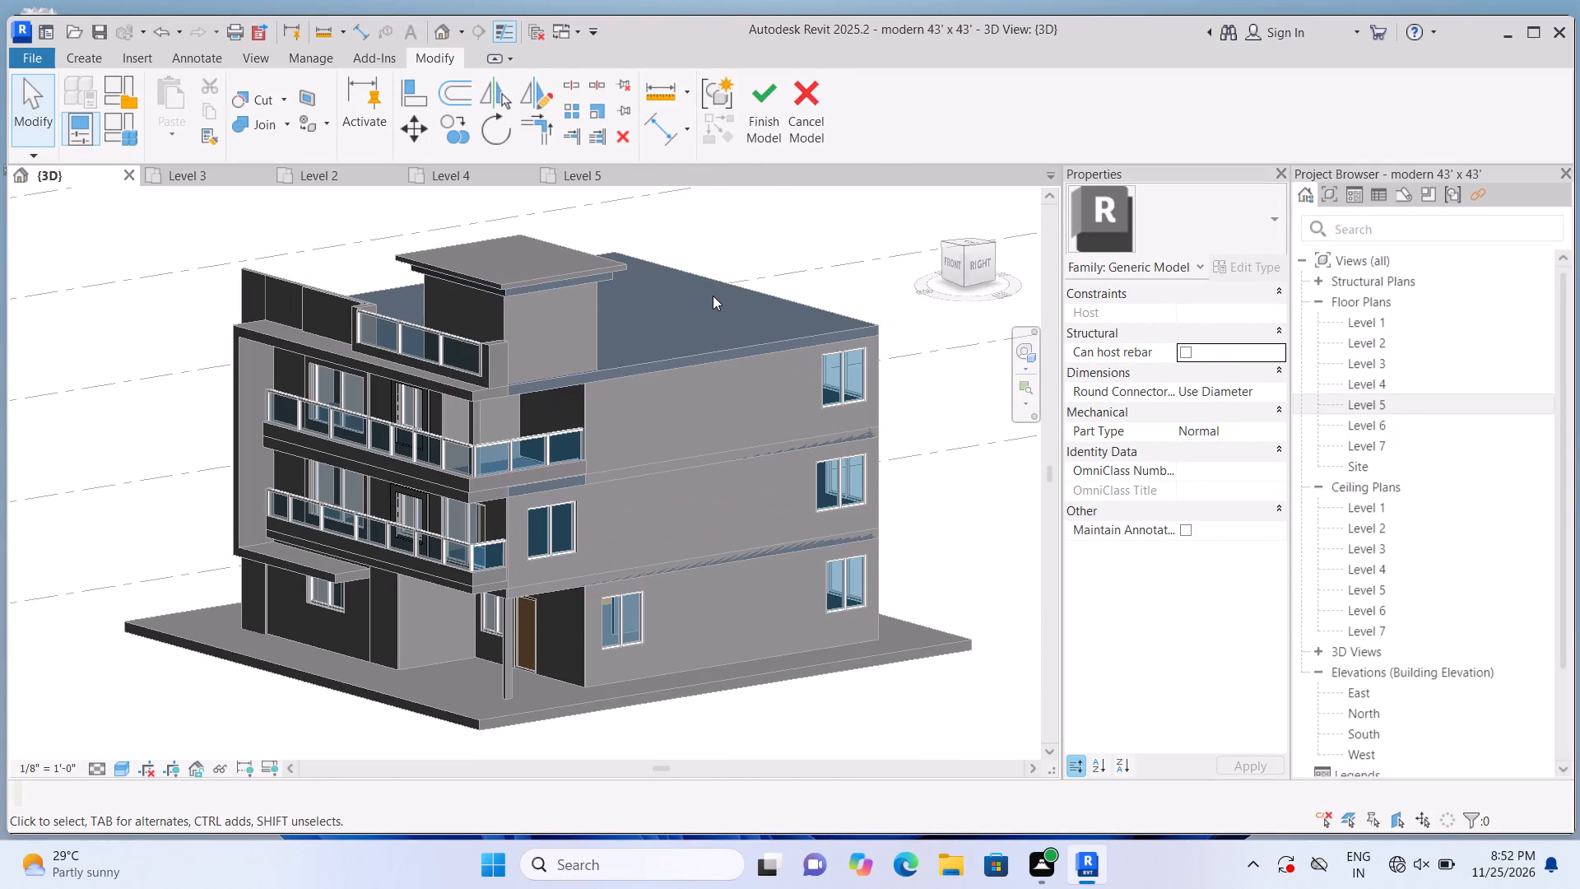
scroll(713, 296, down, 2)
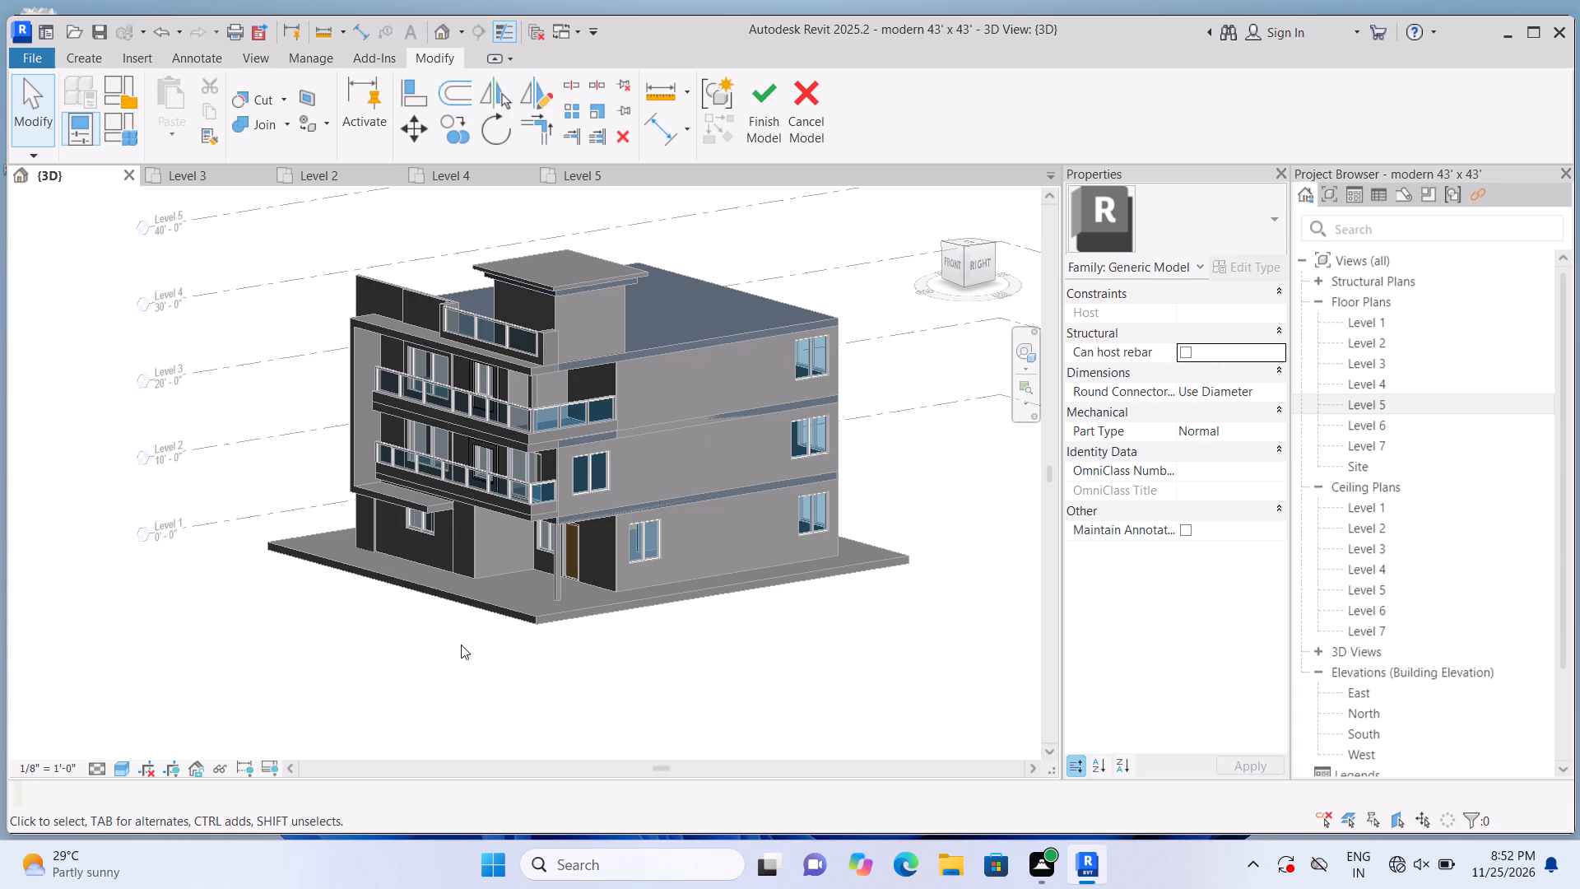
scroll(444, 652, up, 1)
middle_drag(438, 641, 383, 721)
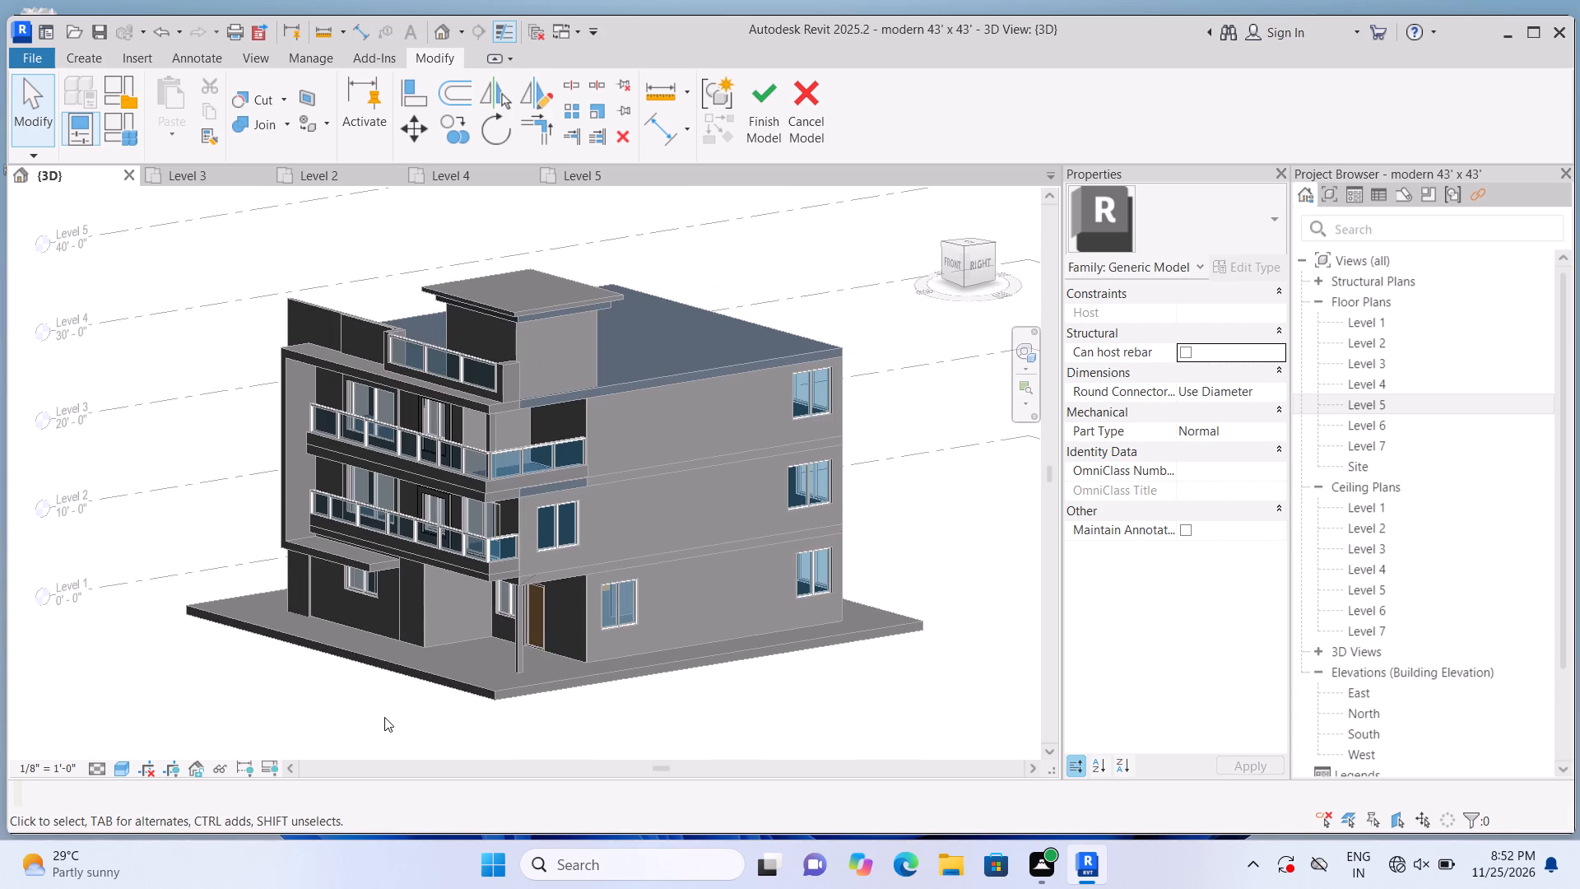
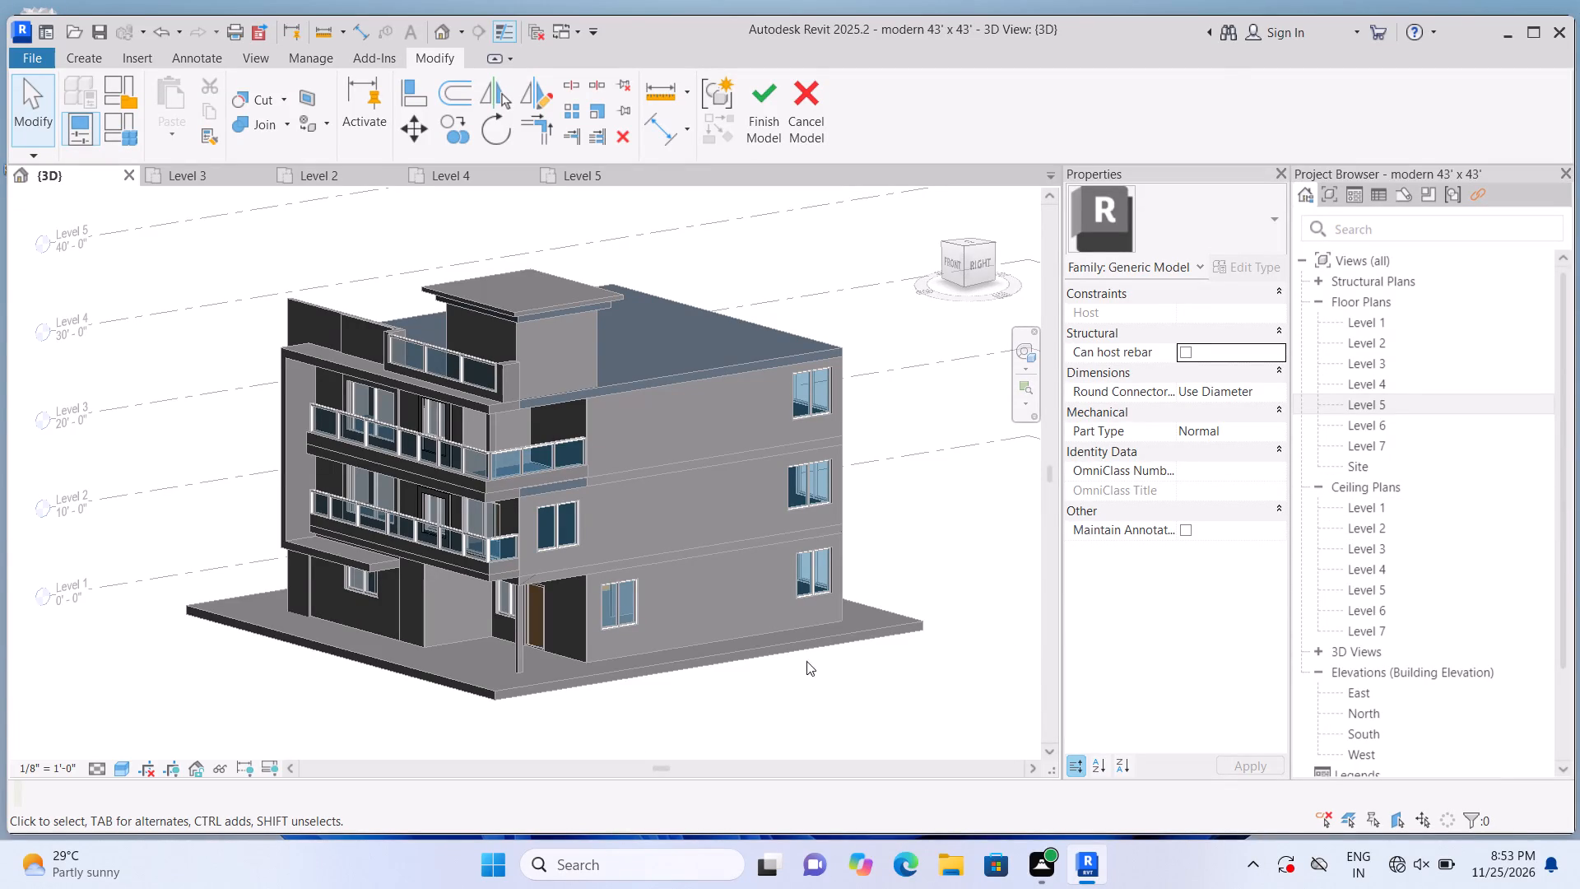
Turn the 3D model to a straight-on front view and examine the facade close up from Level 1 to Level 5.
click(955, 265)
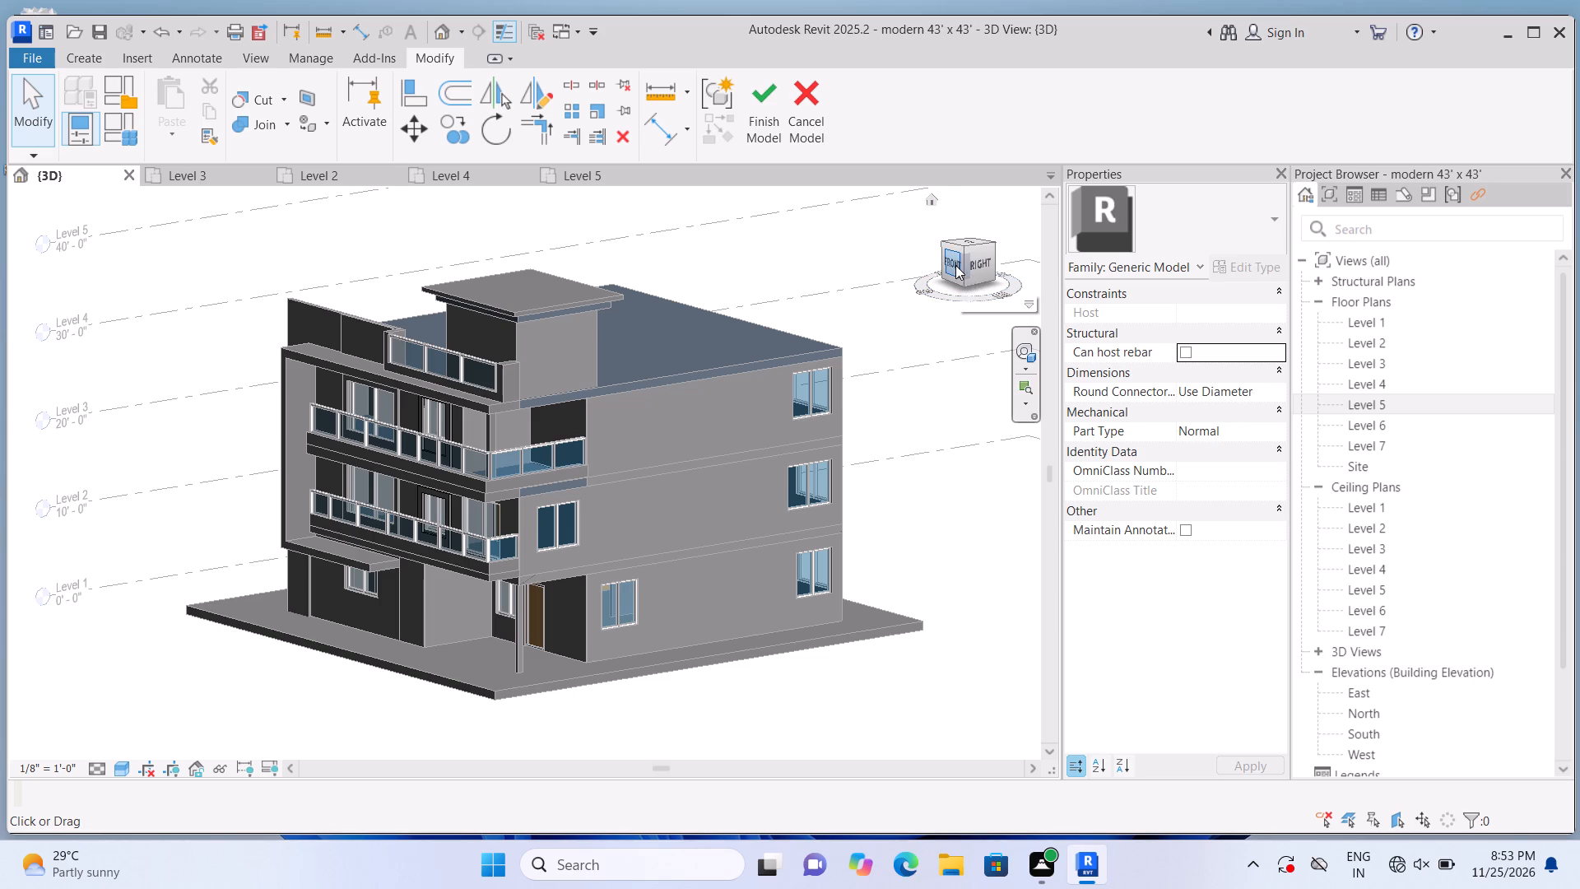
scroll(487, 513, up, 4)
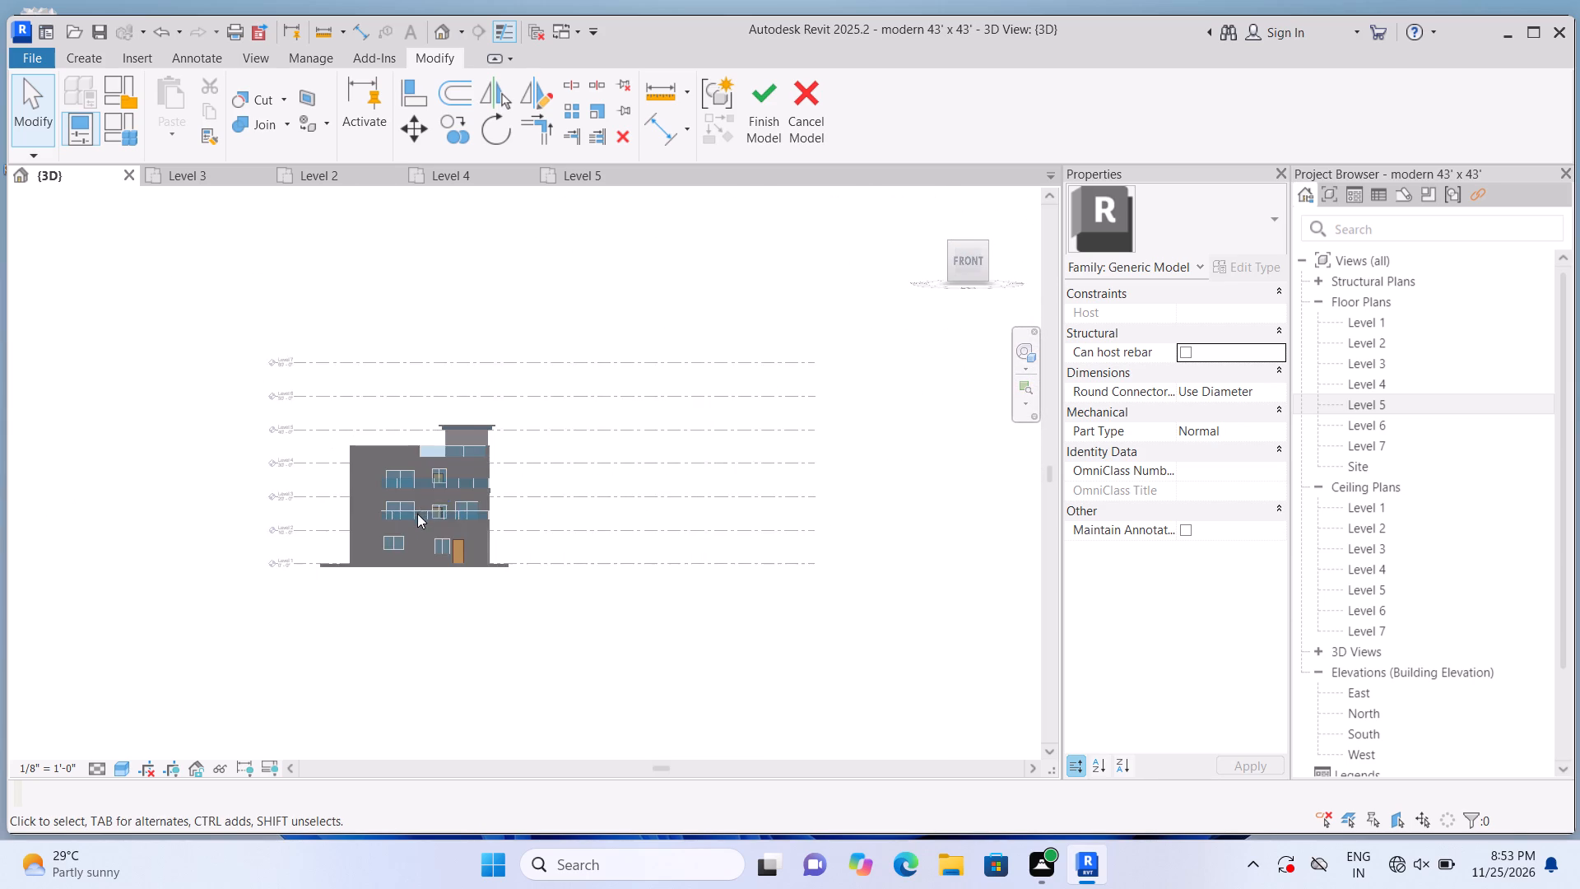
scroll(417, 514, up, 4)
scroll(547, 576, up, 1)
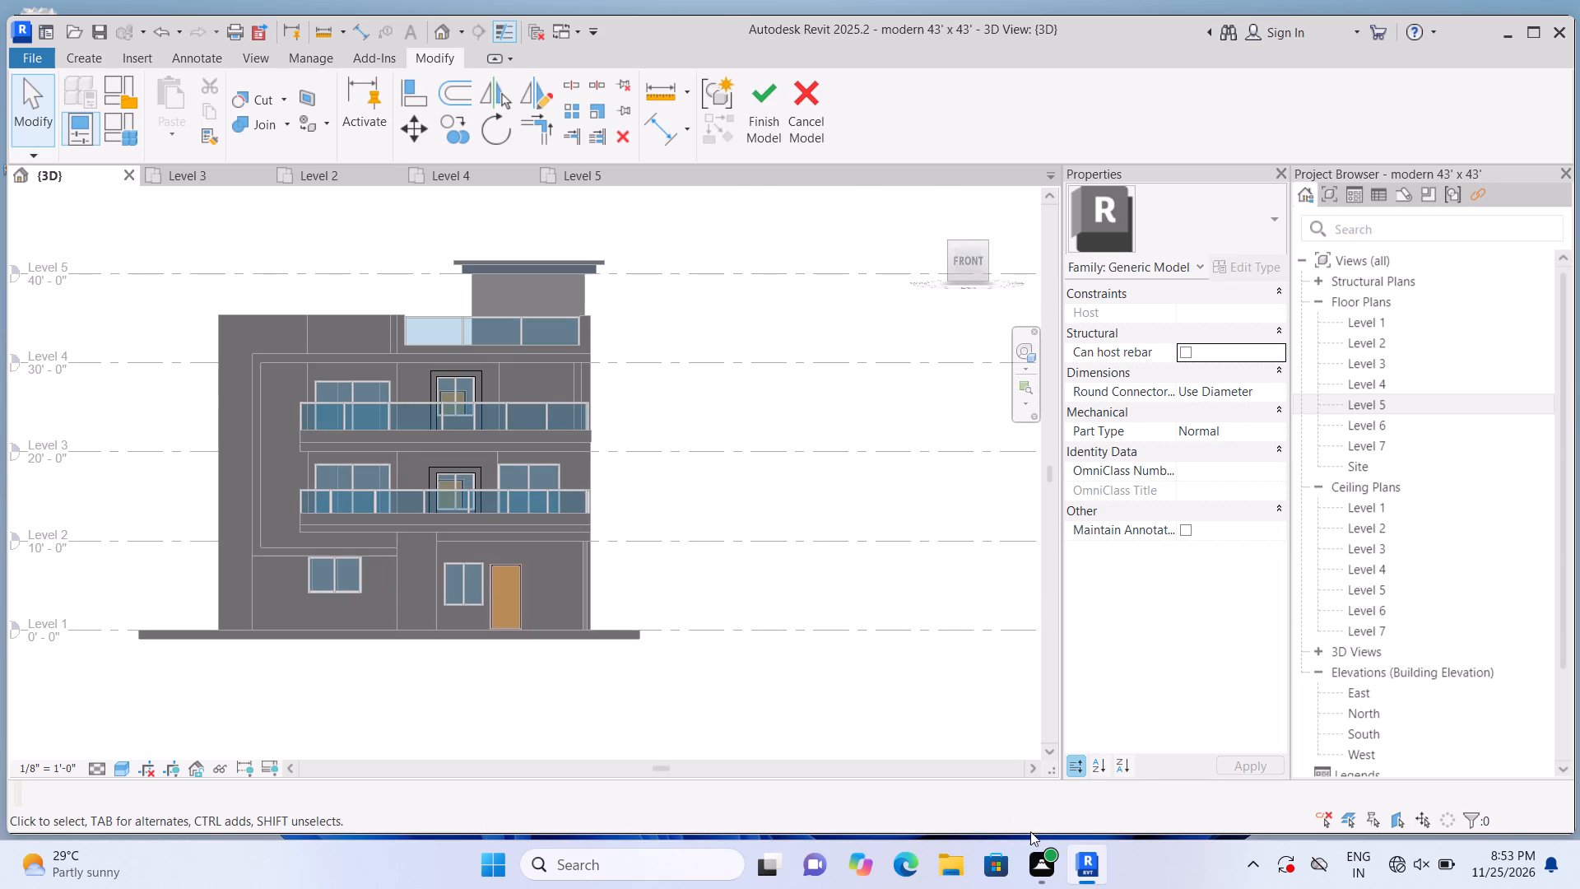
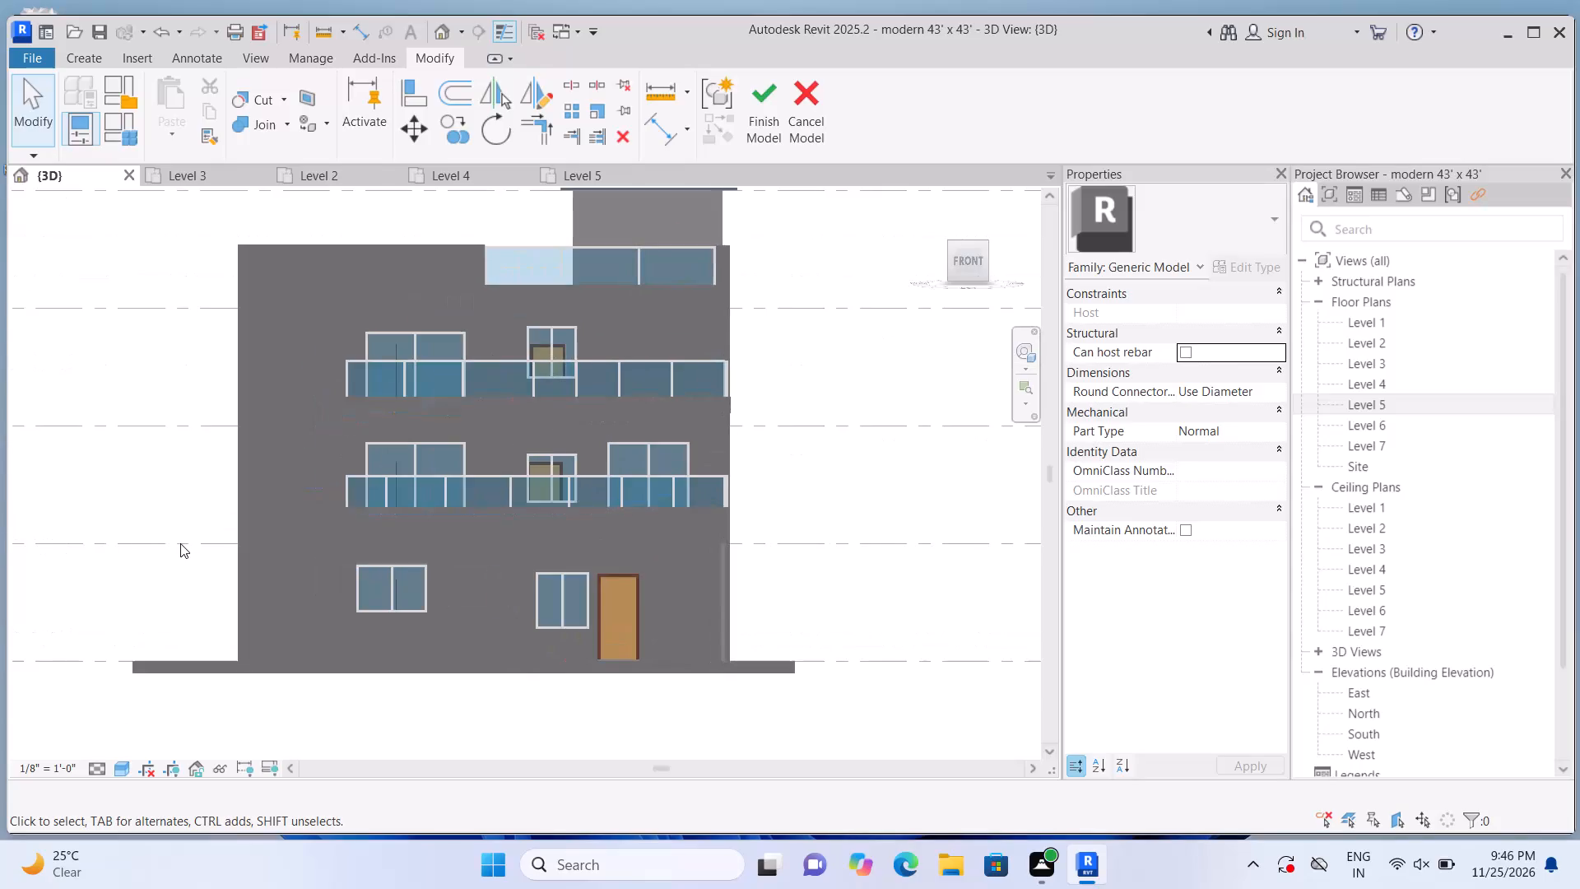
Examine the front facade's left corner and the frame around the balconies from an angled 3D view.
scroll(203, 546, down, 4)
scroll(216, 570, up, 2)
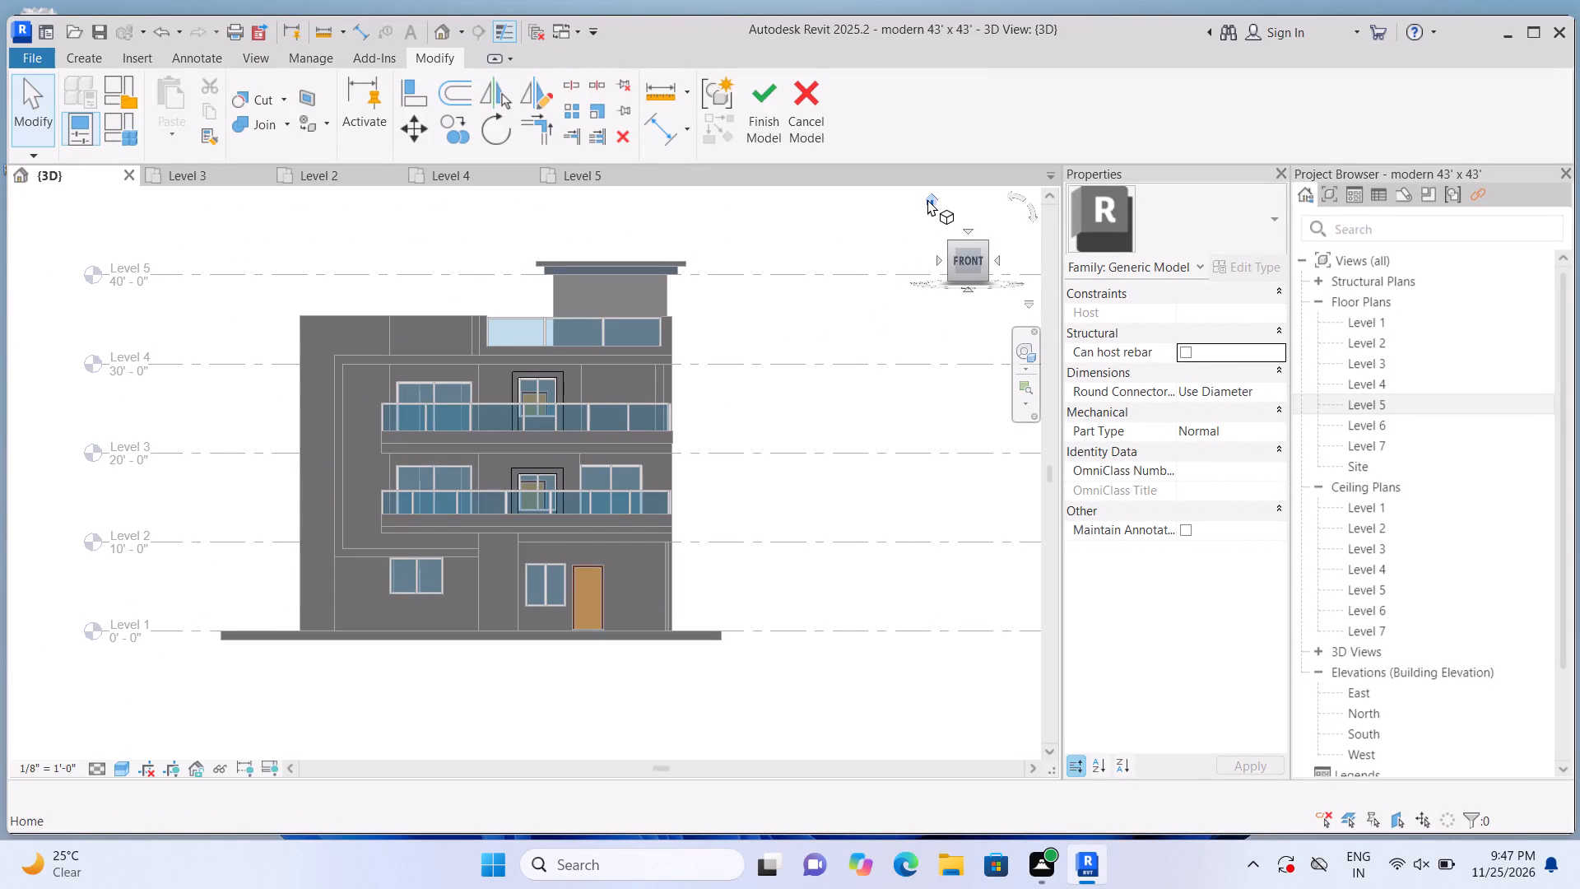
click(928, 198)
scroll(0, 855, up, 2)
scroll(12, 761, up, 2)
scroll(81, 702, up, 2)
scroll(260, 663, up, 3)
shift+middle_drag(235, 670, 466, 642)
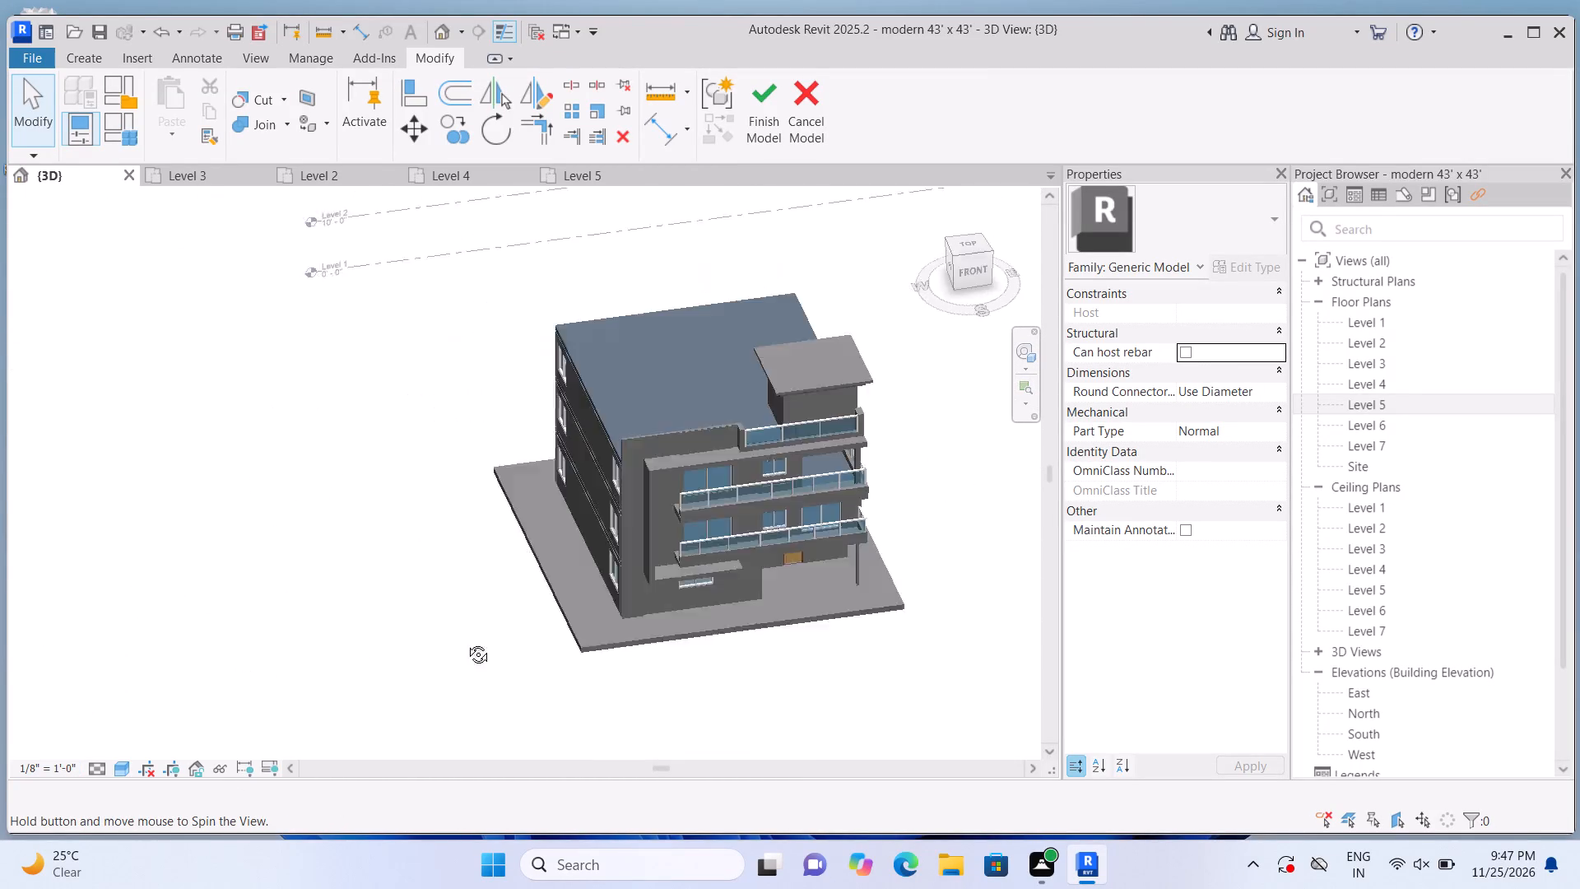
shift+middle_drag(466, 642, 506, 631)
shift+scroll(506, 631, up, 1)
middle_drag(644, 566, 343, 583)
scroll(715, 657, up, 4)
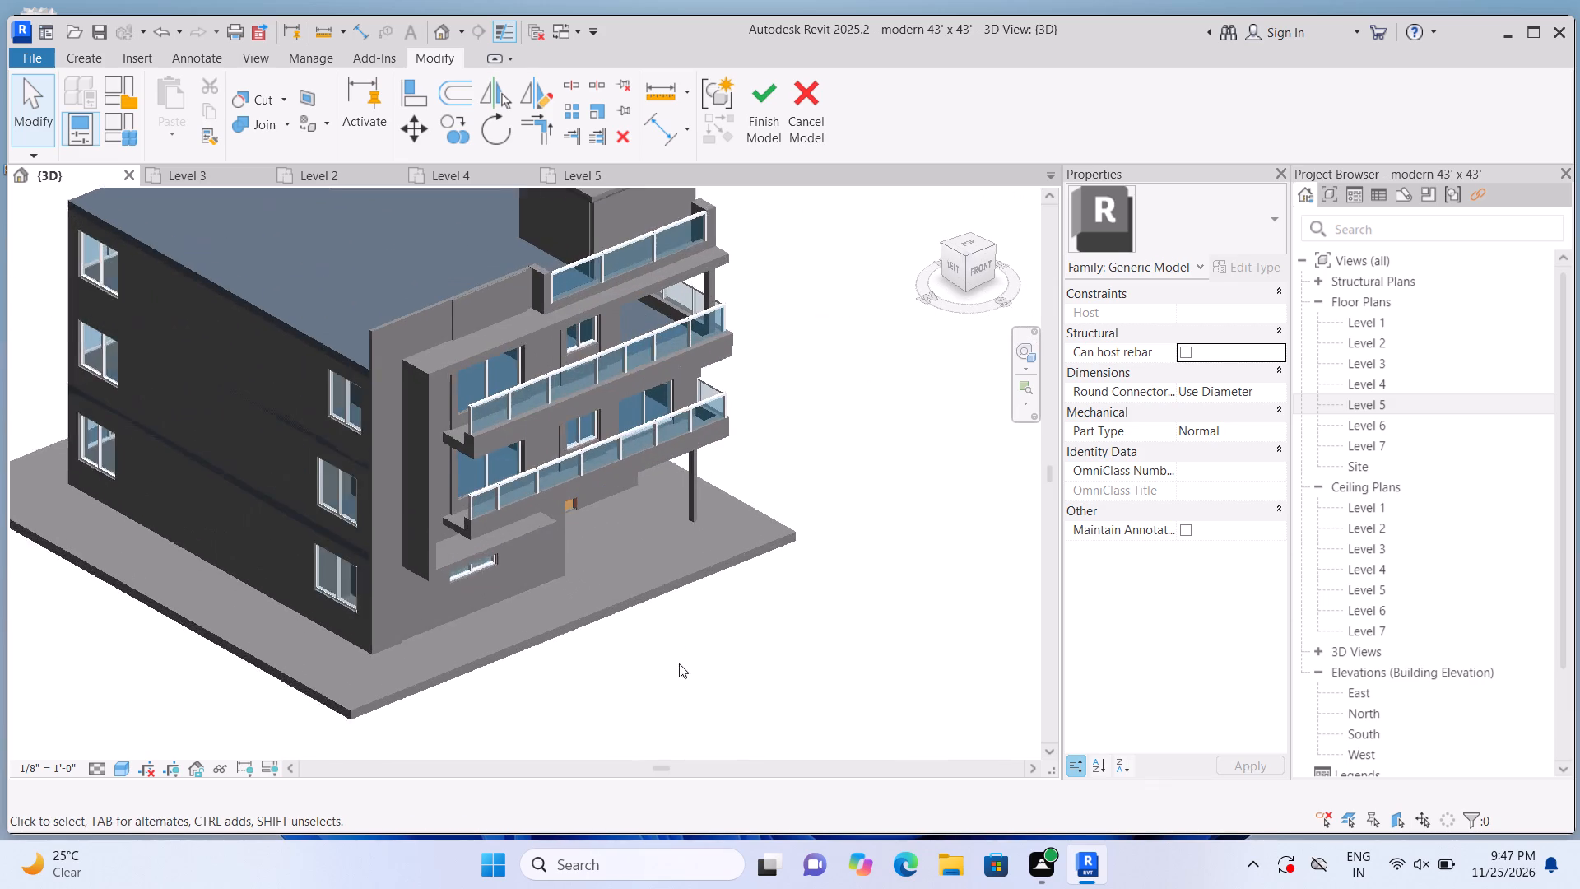
scroll(679, 663, up, 1)
middle_drag(328, 566, 461, 654)
scroll(445, 474, up, 3)
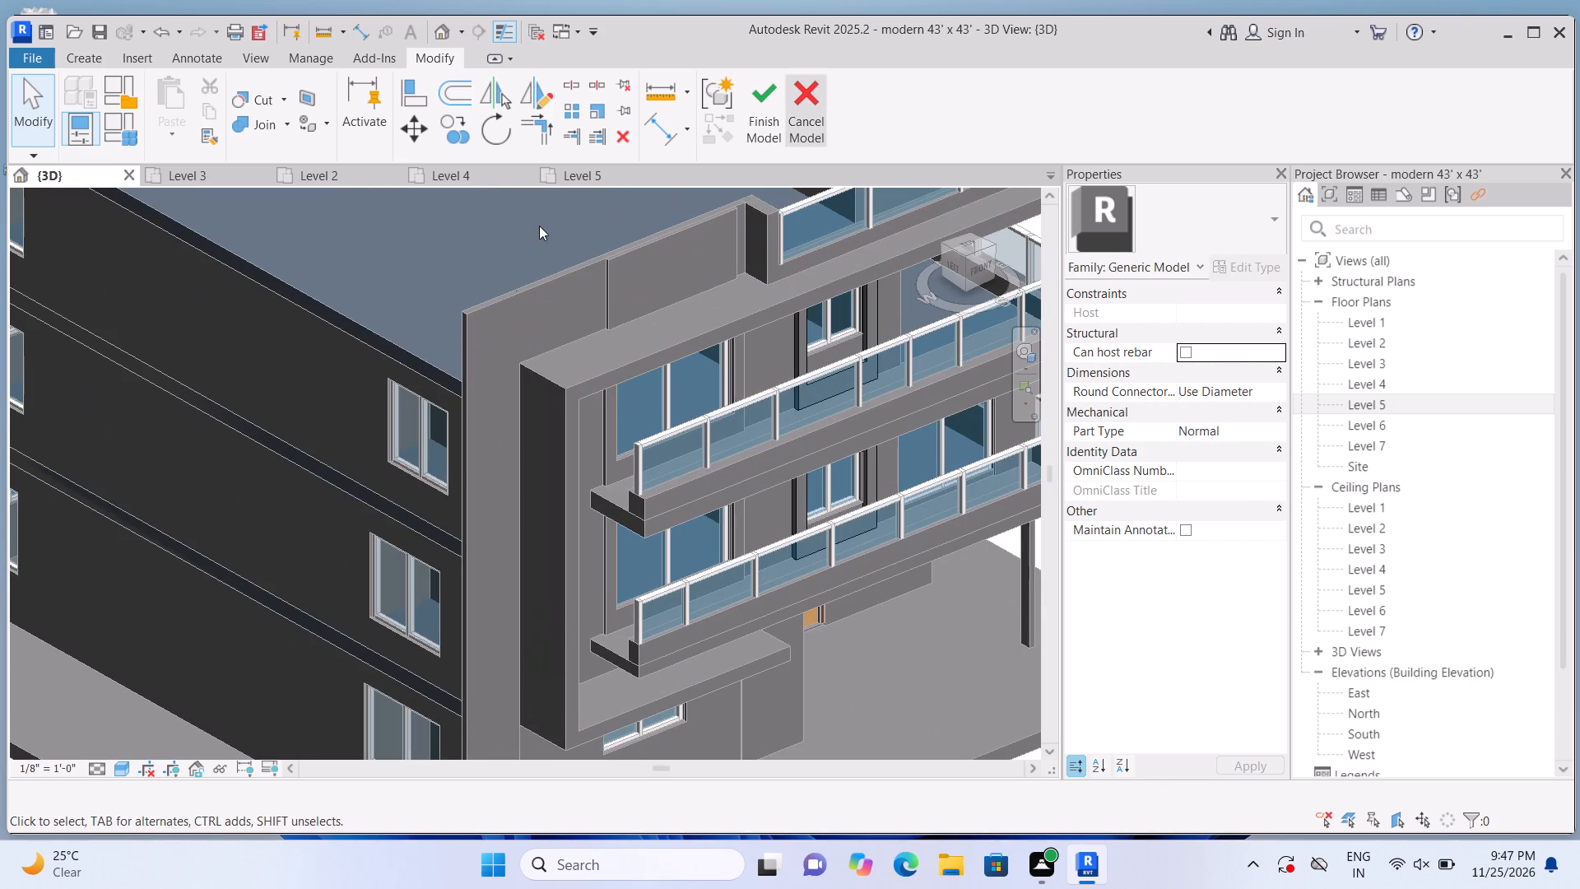
Finish the in-place model and dismiss the save reminder without saving.
click(778, 124)
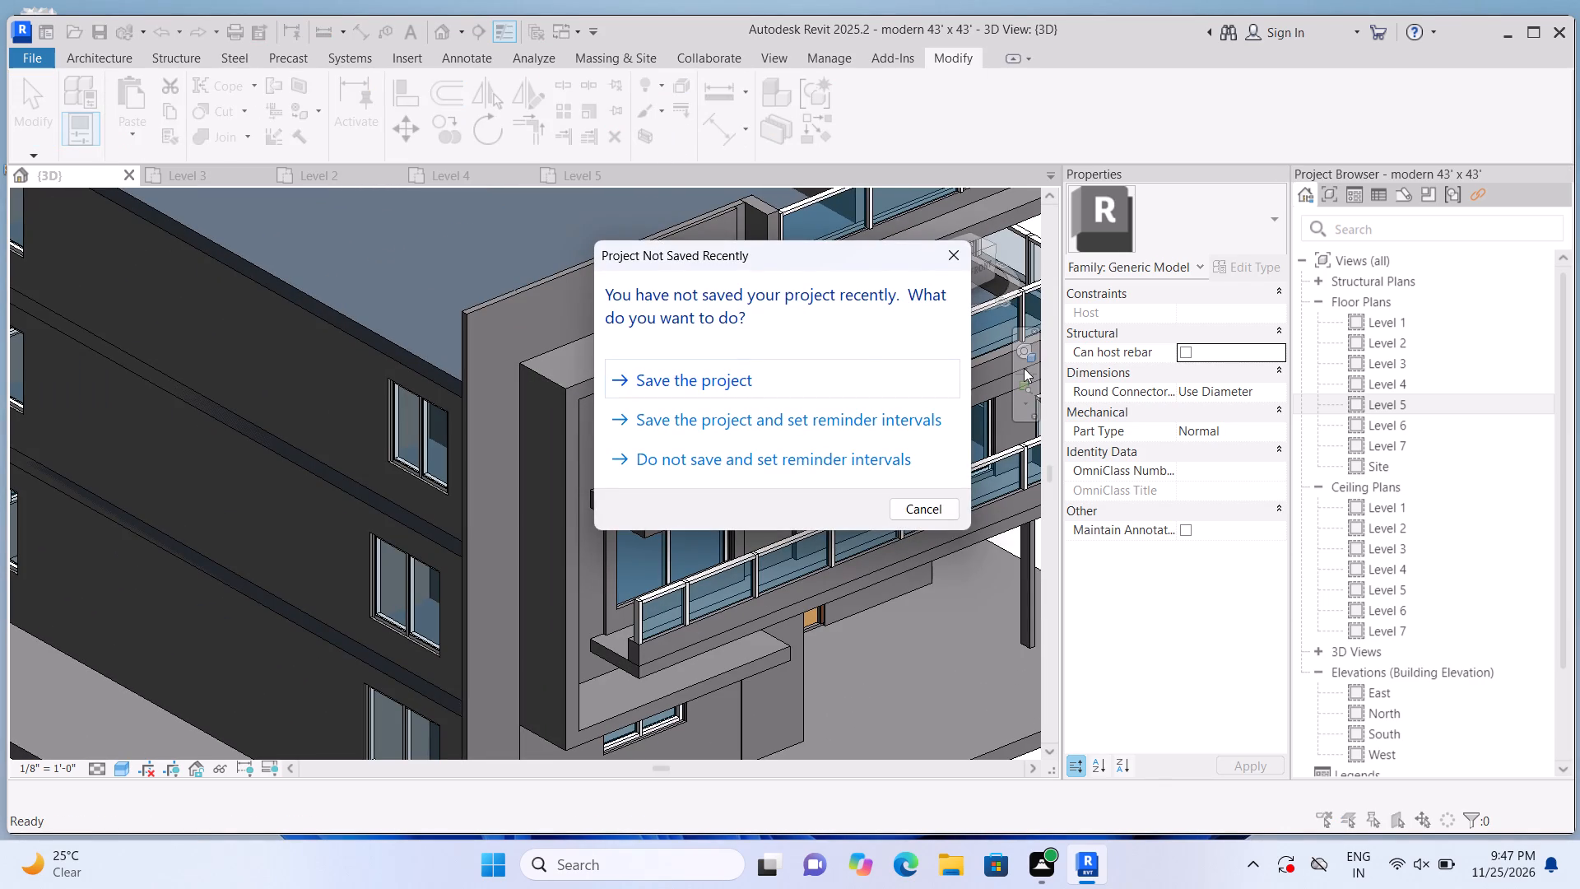
click(950, 260)
Inspect the vertical strip at the facade's left corner as a separate element, leaving it deselected.
scroll(590, 584, up, 1)
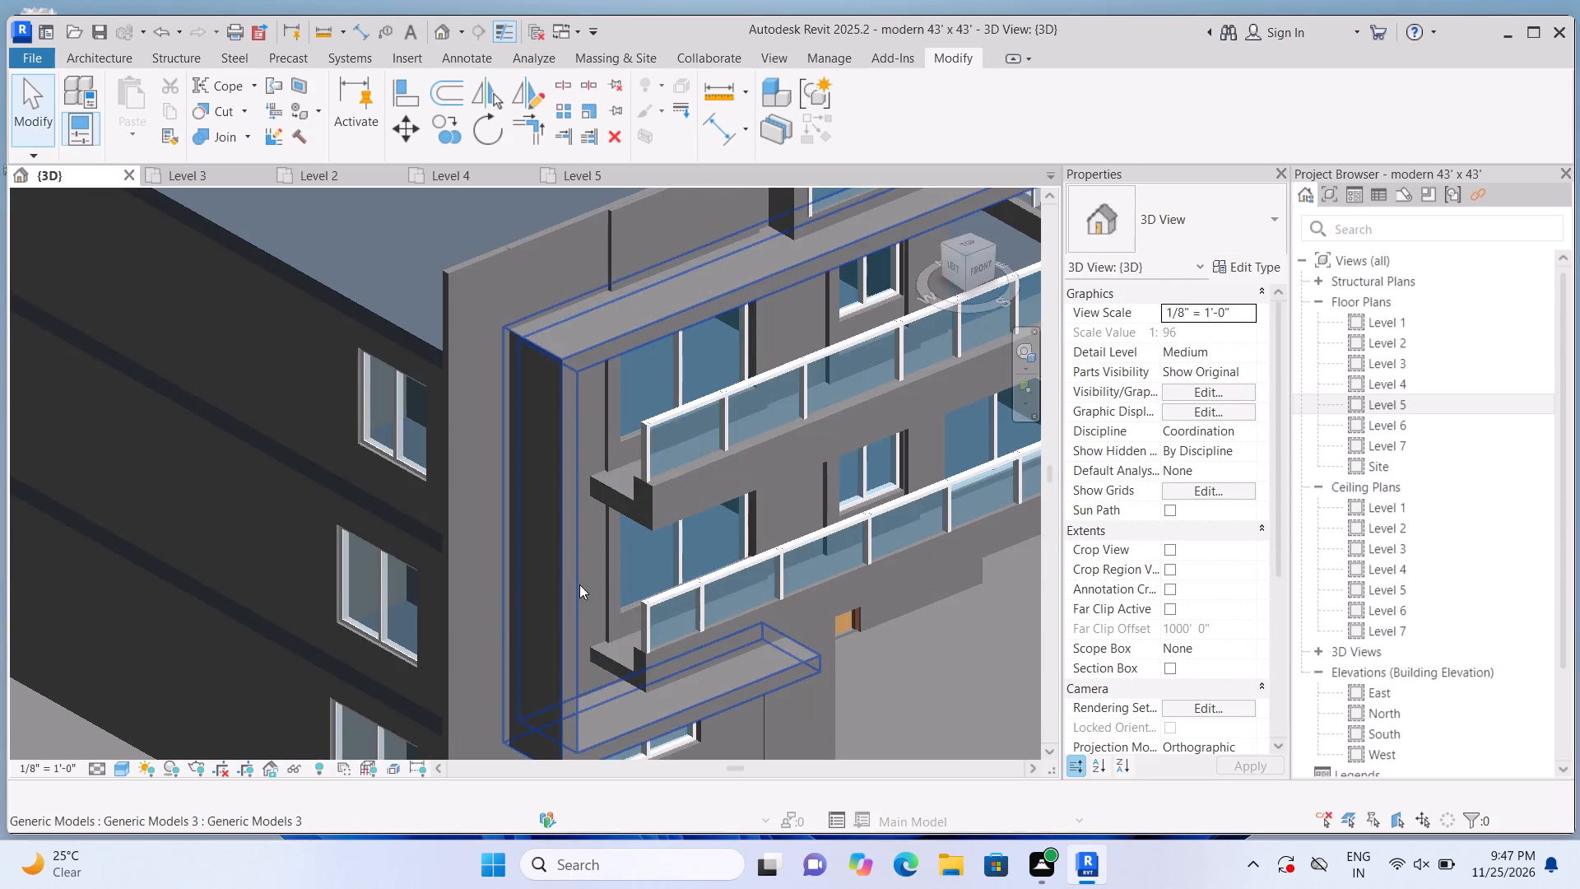
click(487, 517)
scroll(487, 515, down, 5)
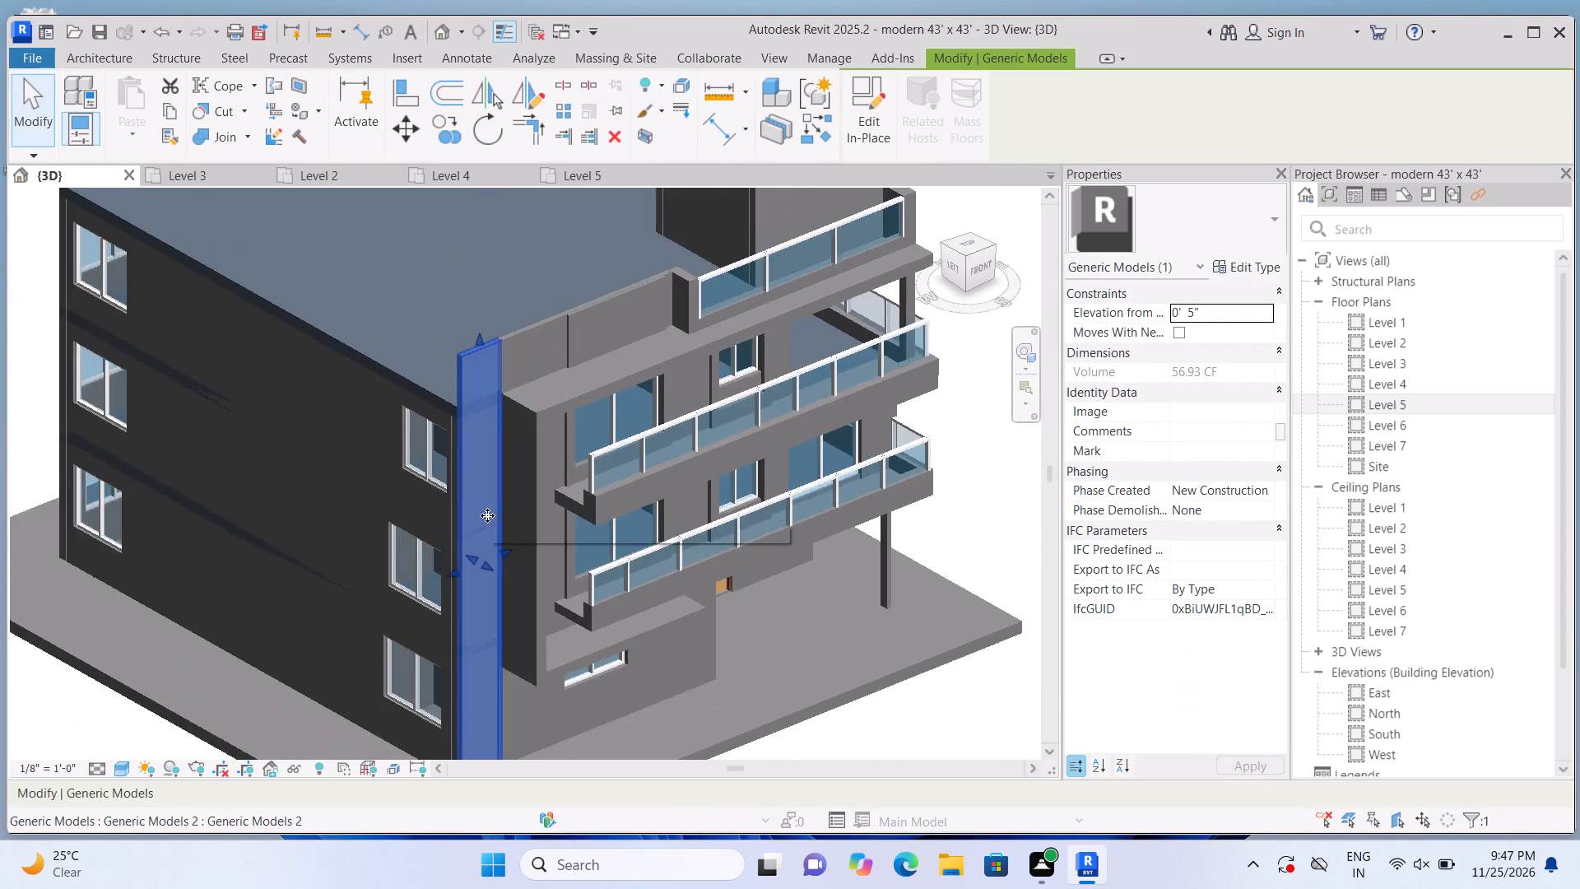
scroll(487, 515, down, 1)
key(Escape)
scroll(537, 630, up, 1)
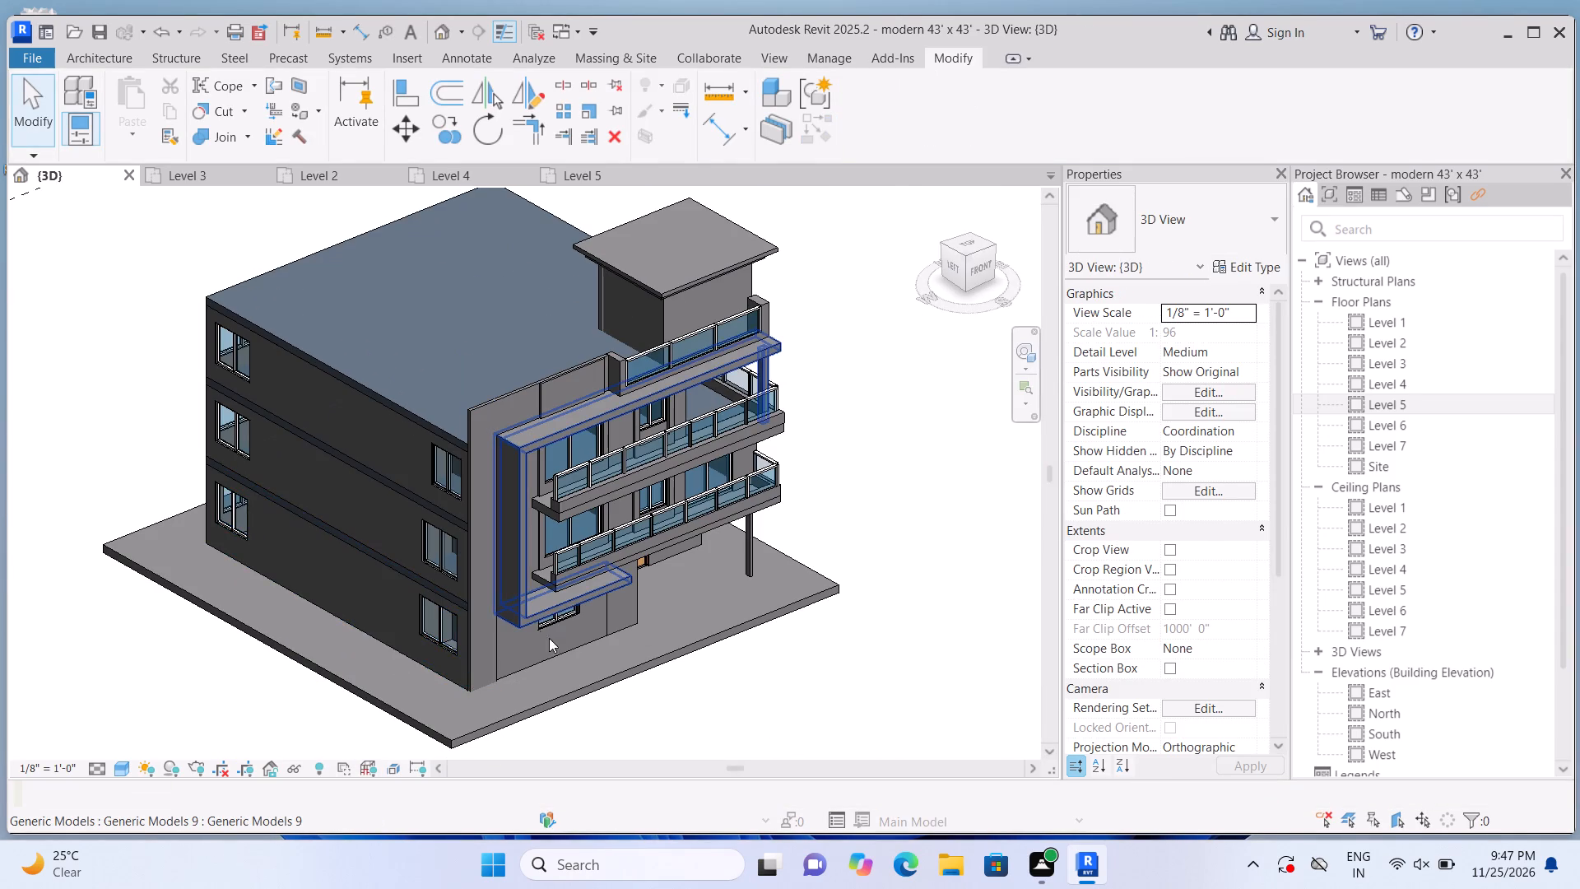
scroll(579, 658, up, 2)
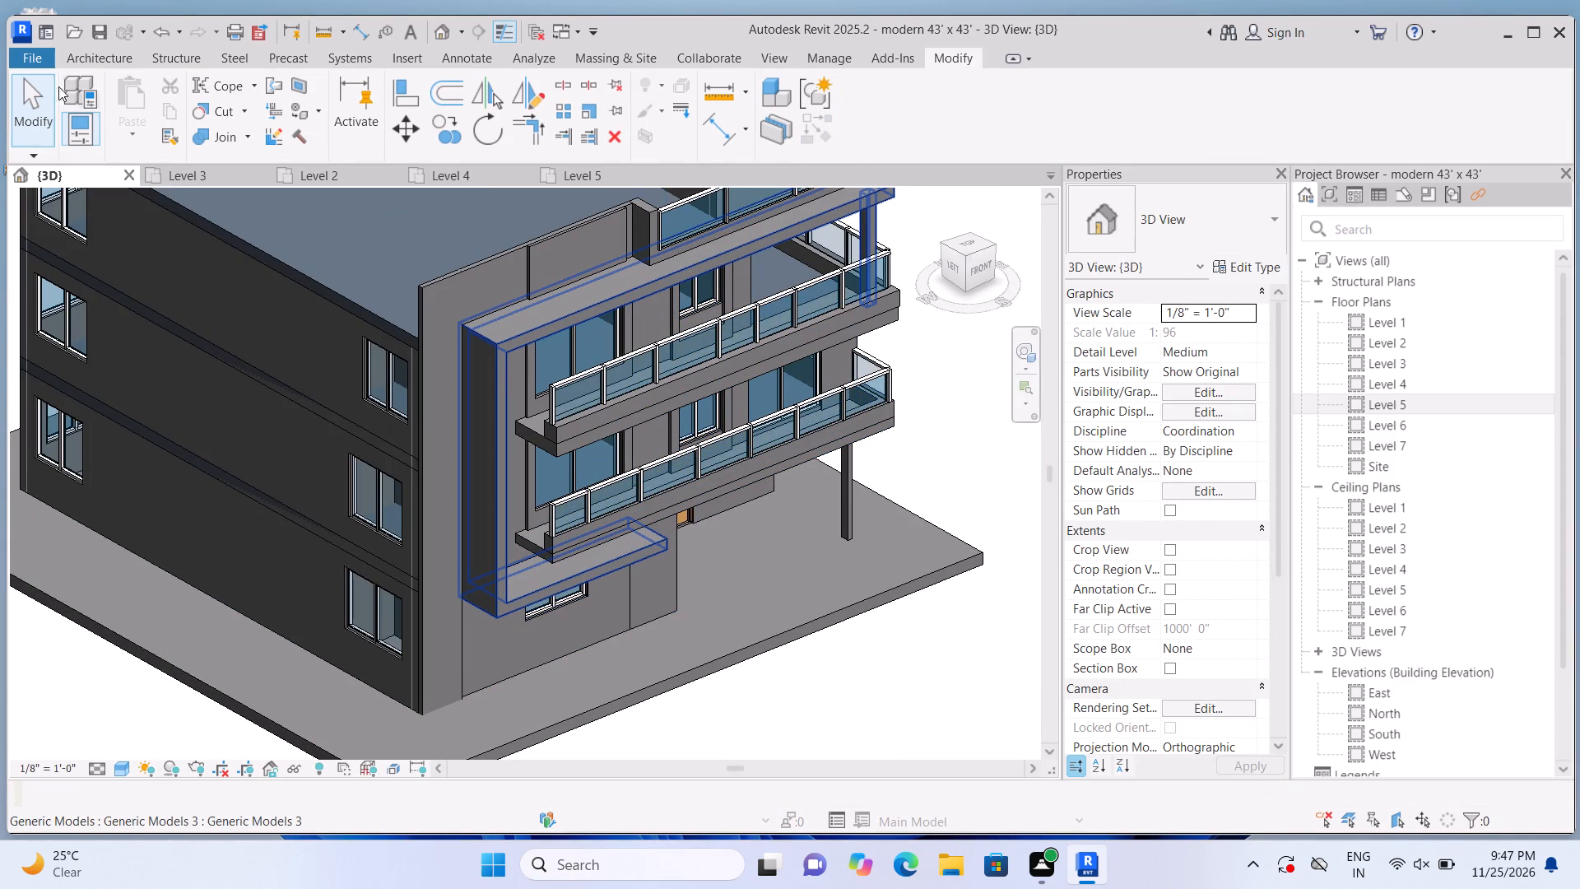
Start a new in-place component in the Generic Models category, keeping the suggested name.
click(94, 62)
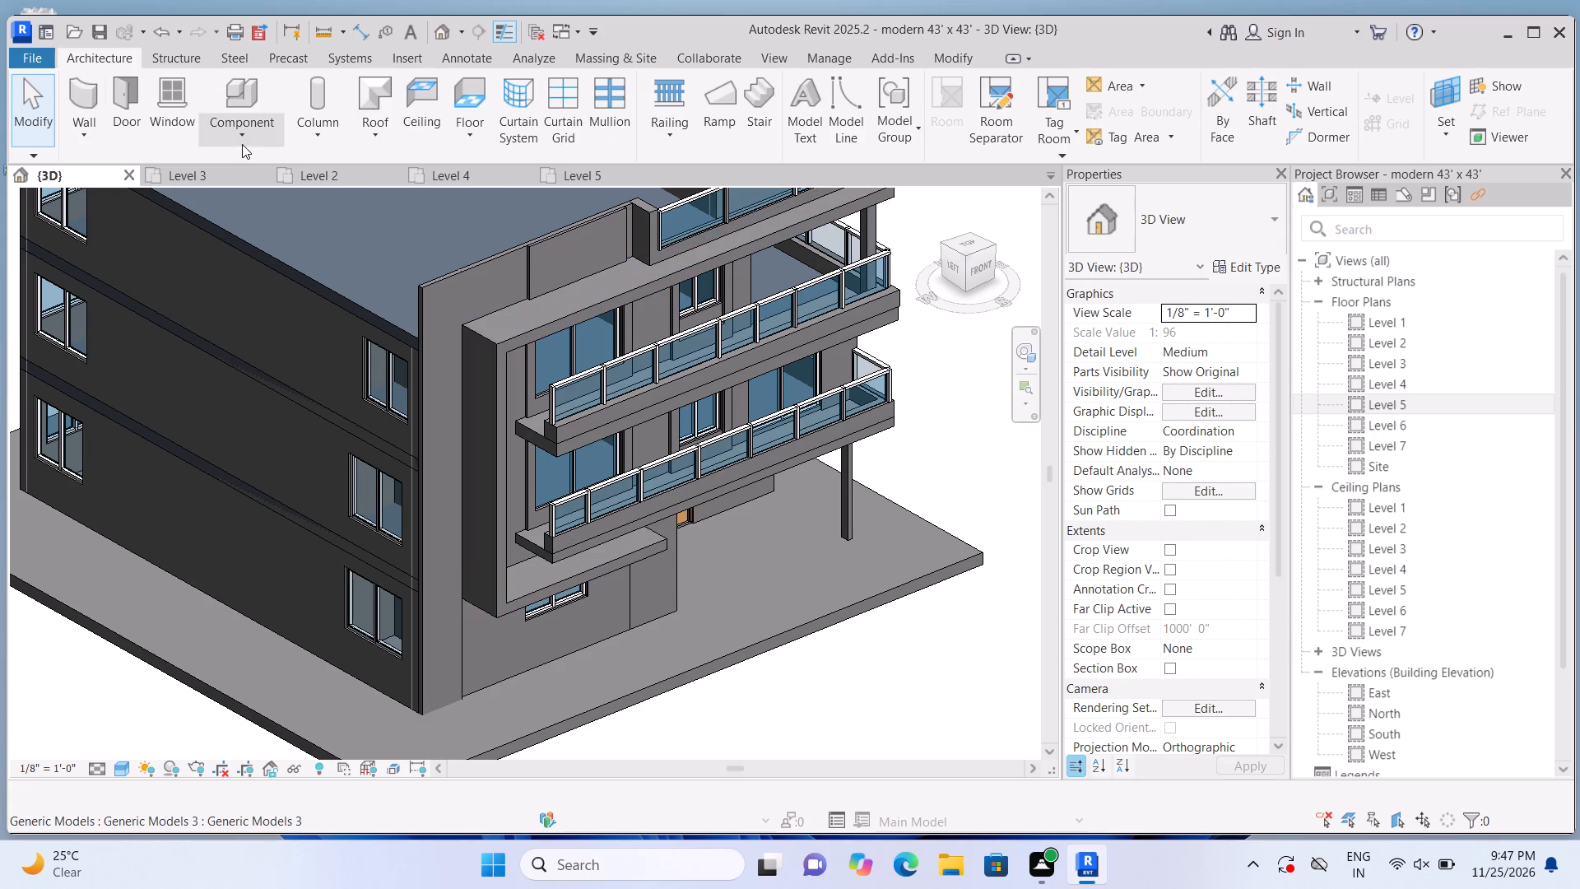
click(242, 139)
double_click(277, 209)
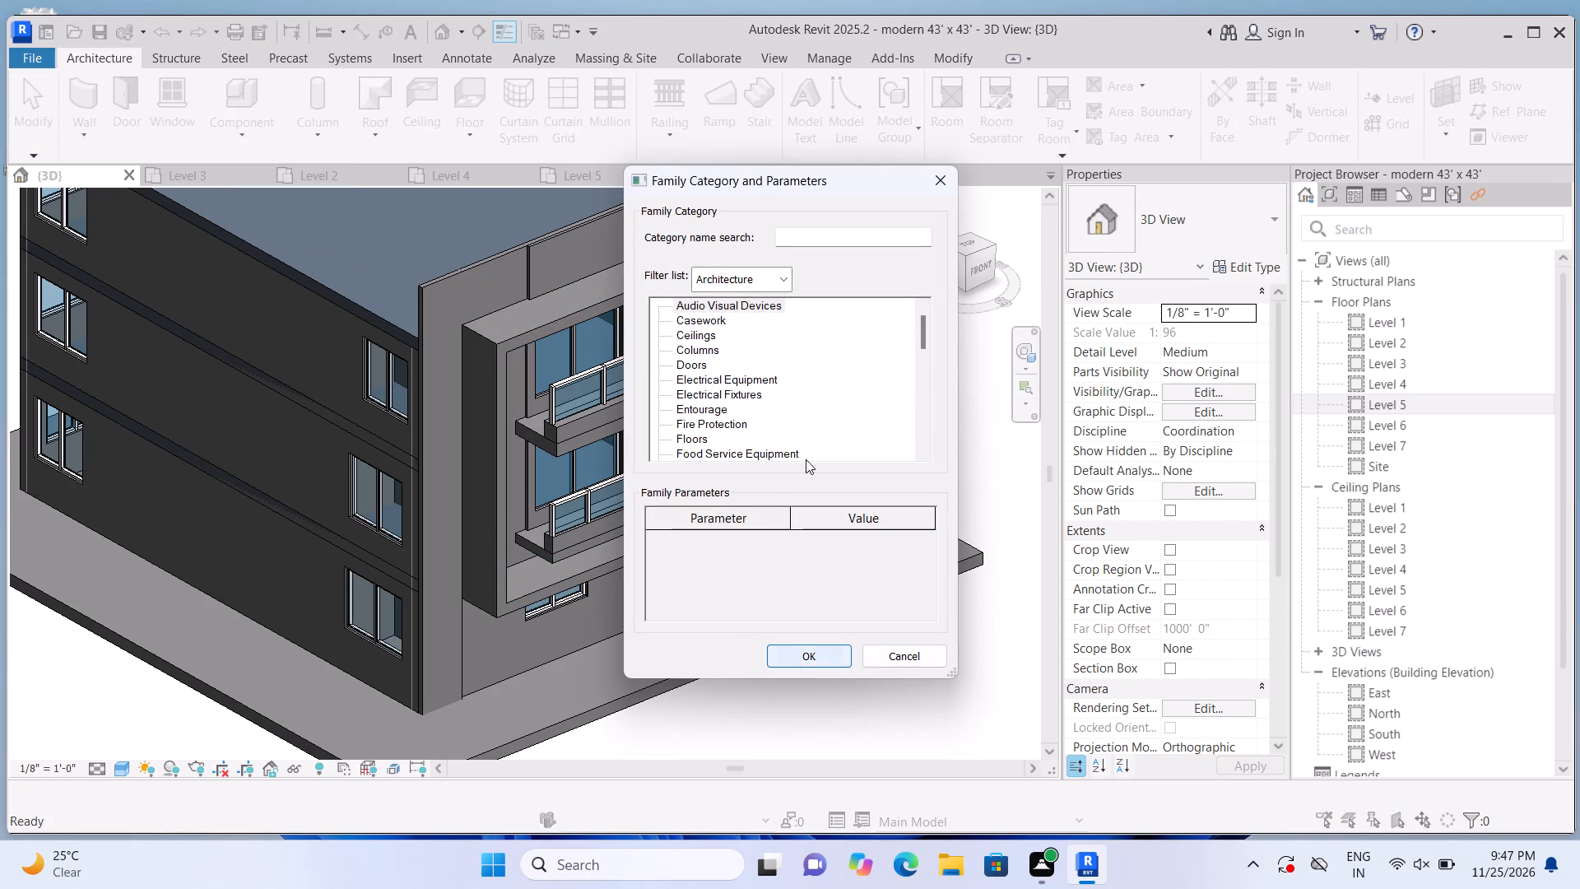
scroll(802, 412, down, 5)
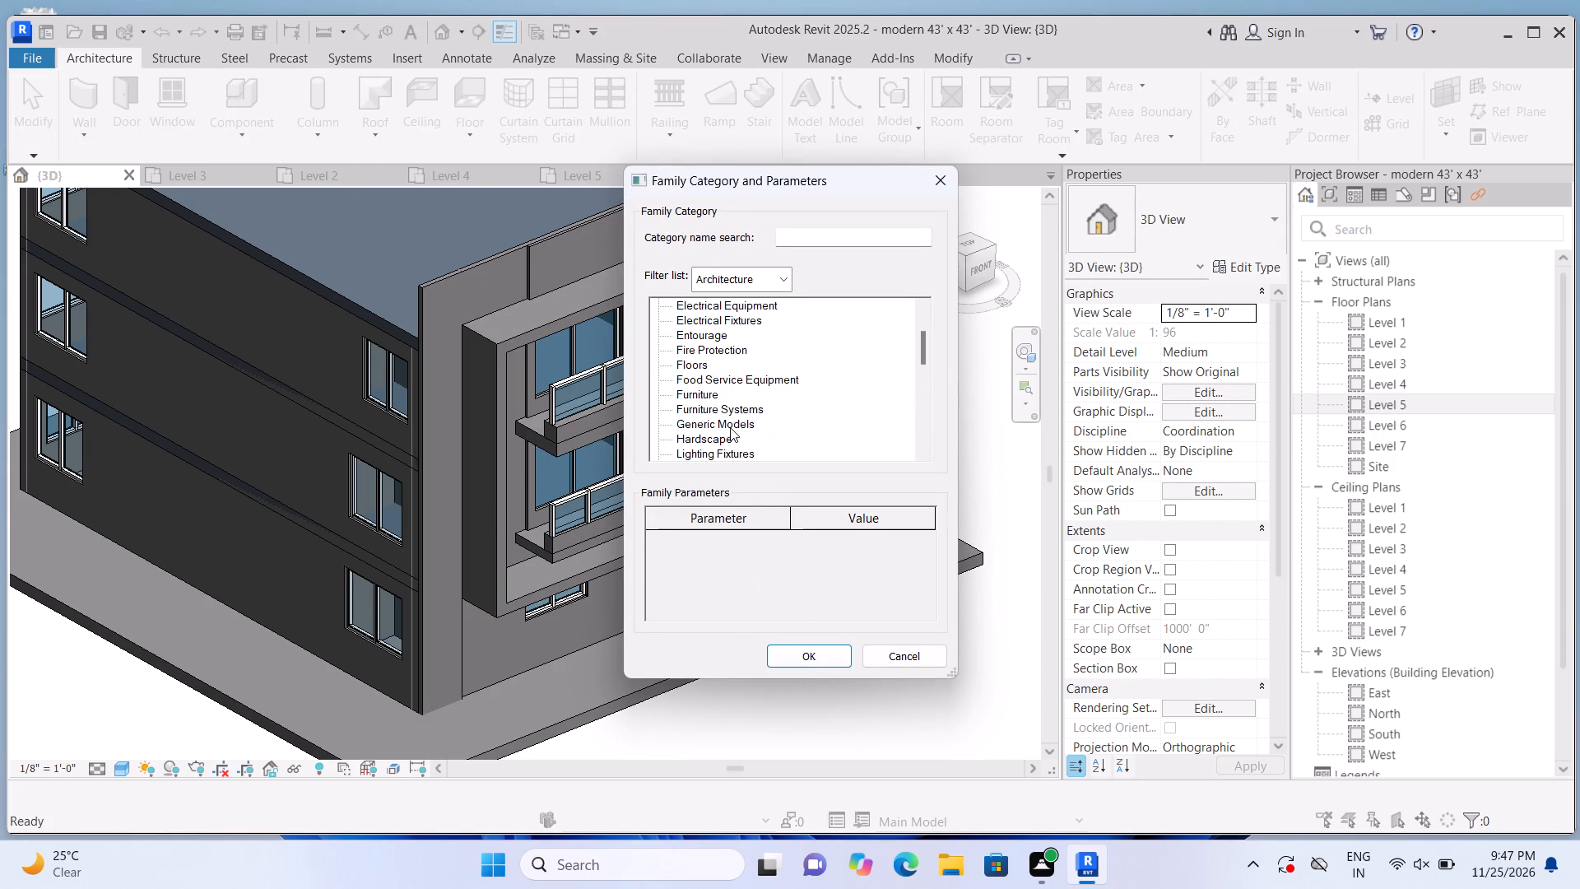
click(730, 424)
click(838, 654)
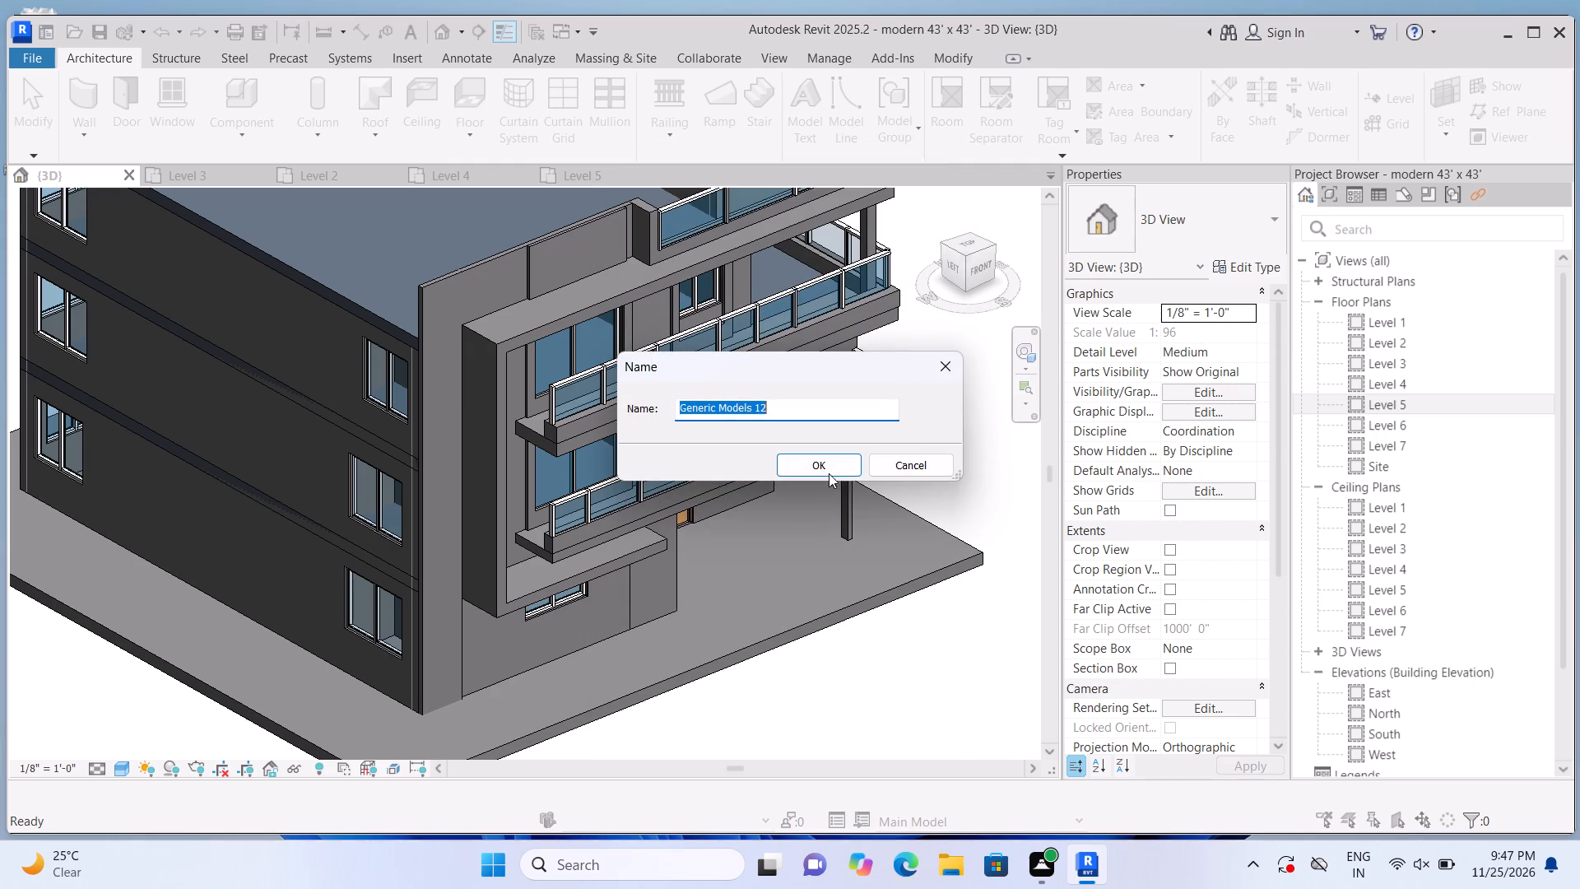
click(821, 461)
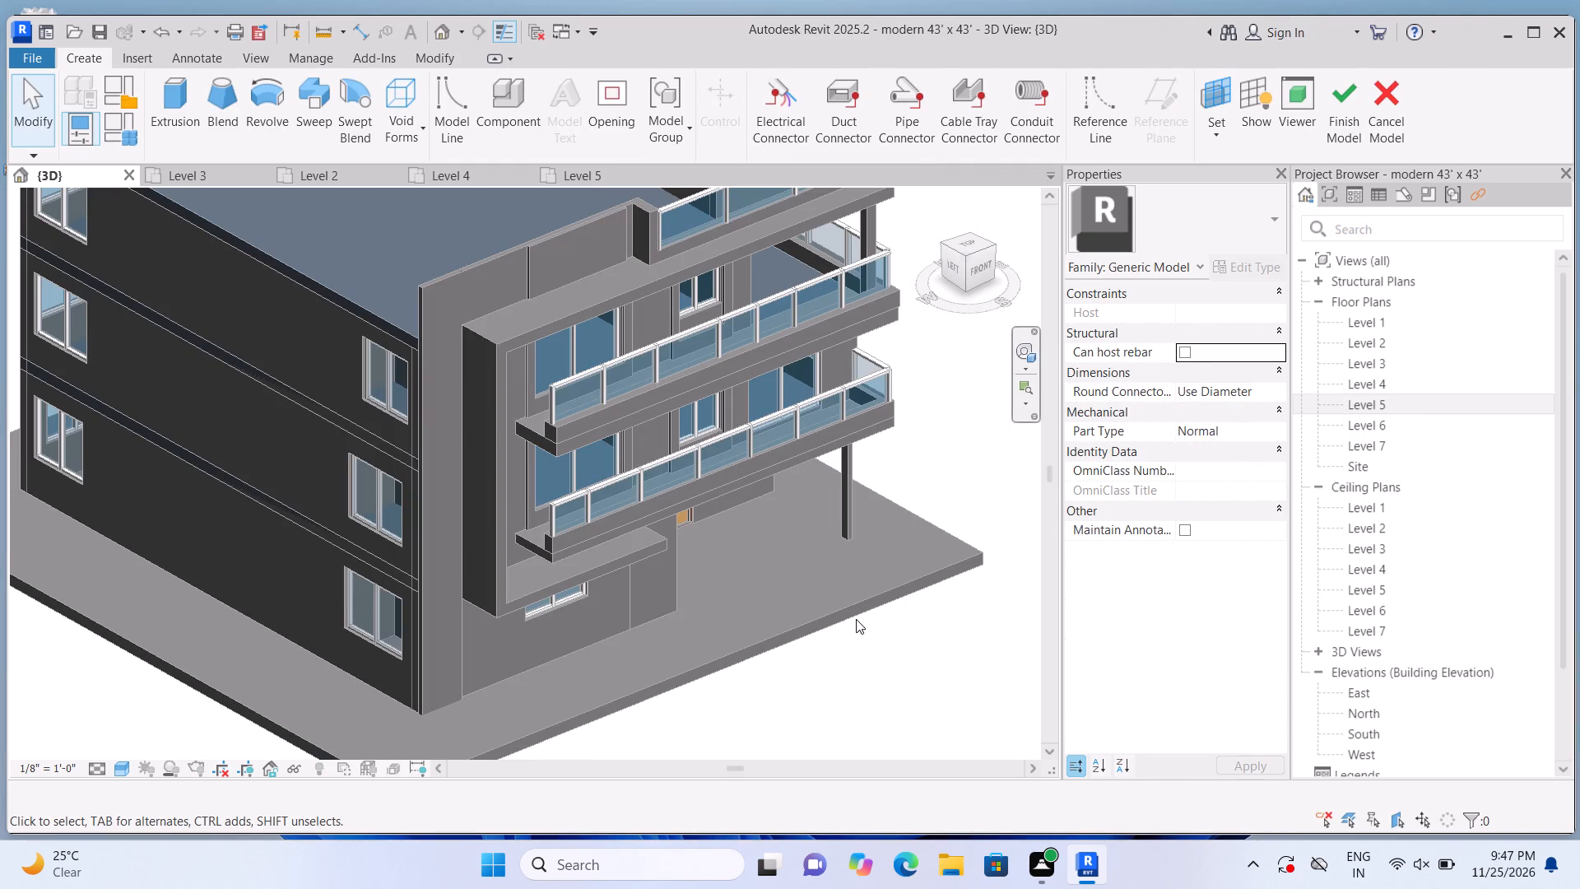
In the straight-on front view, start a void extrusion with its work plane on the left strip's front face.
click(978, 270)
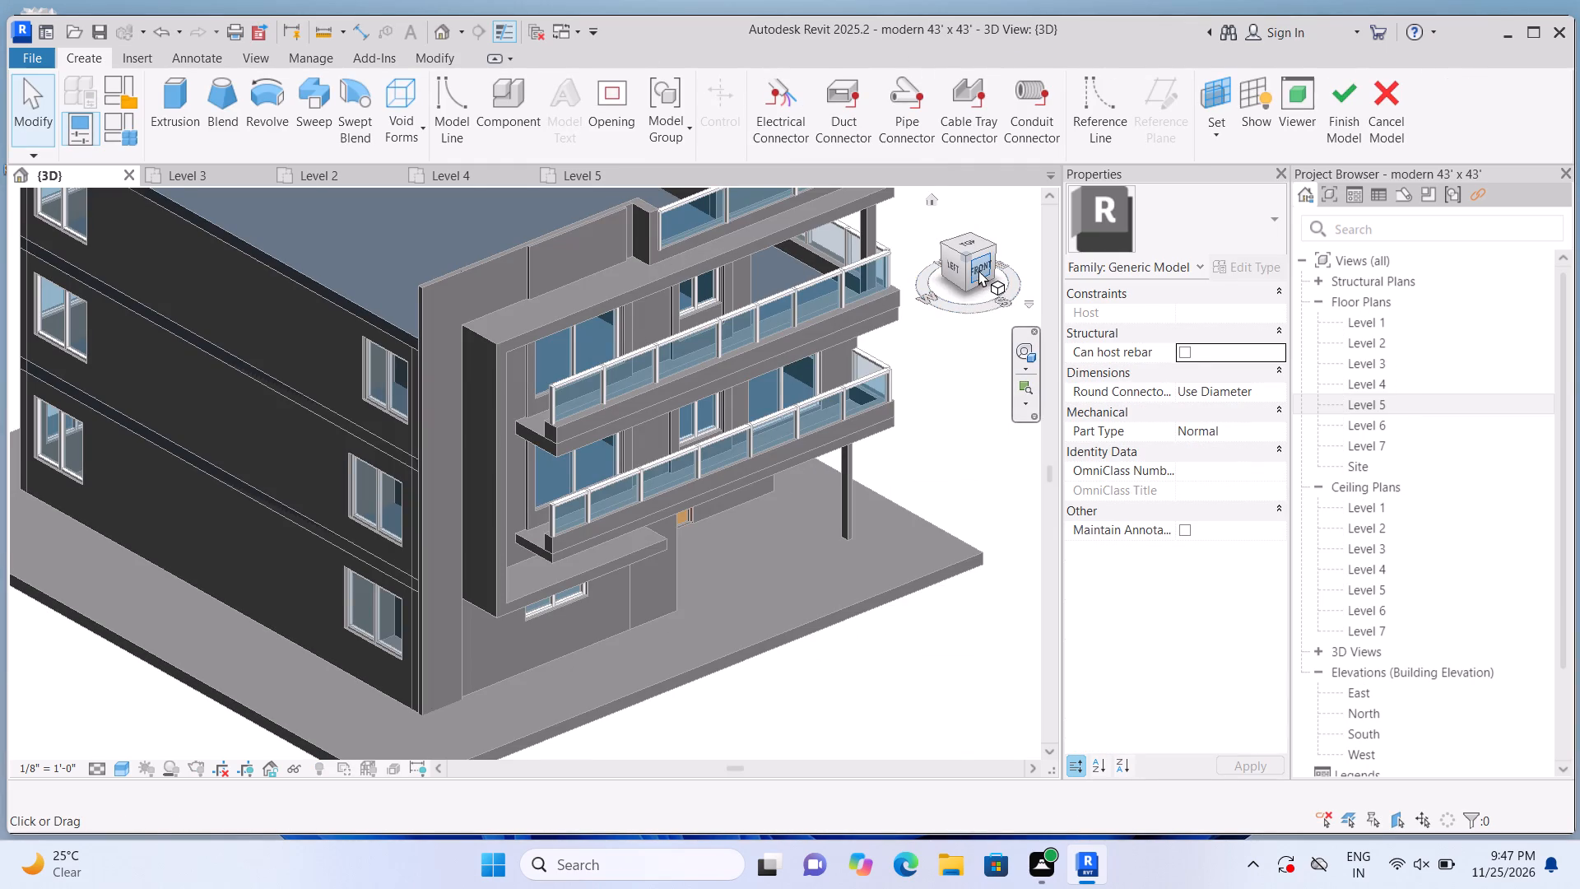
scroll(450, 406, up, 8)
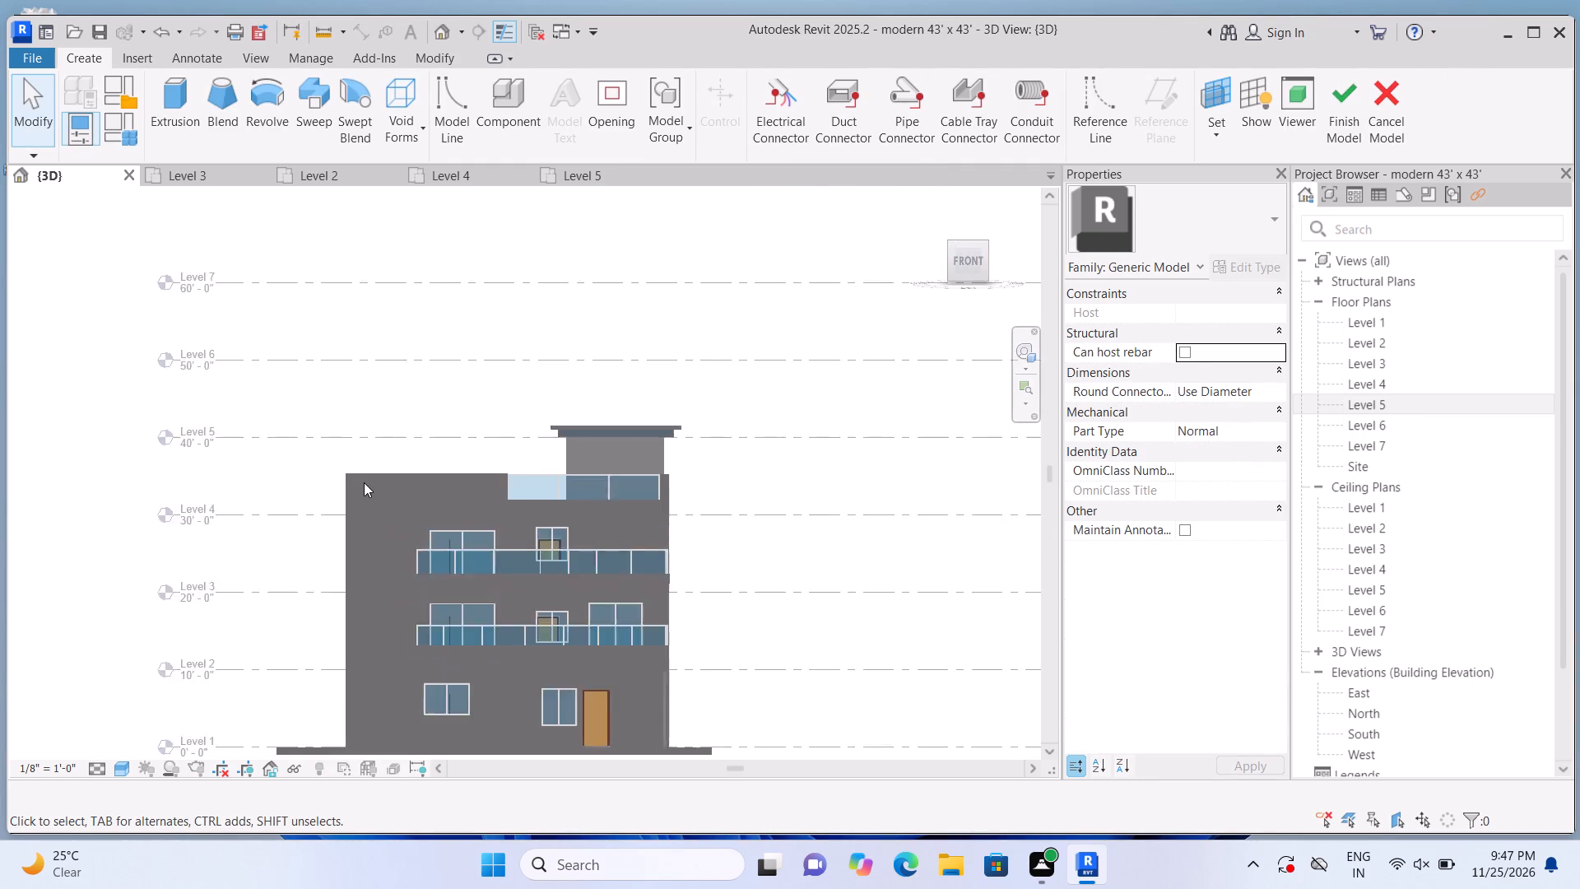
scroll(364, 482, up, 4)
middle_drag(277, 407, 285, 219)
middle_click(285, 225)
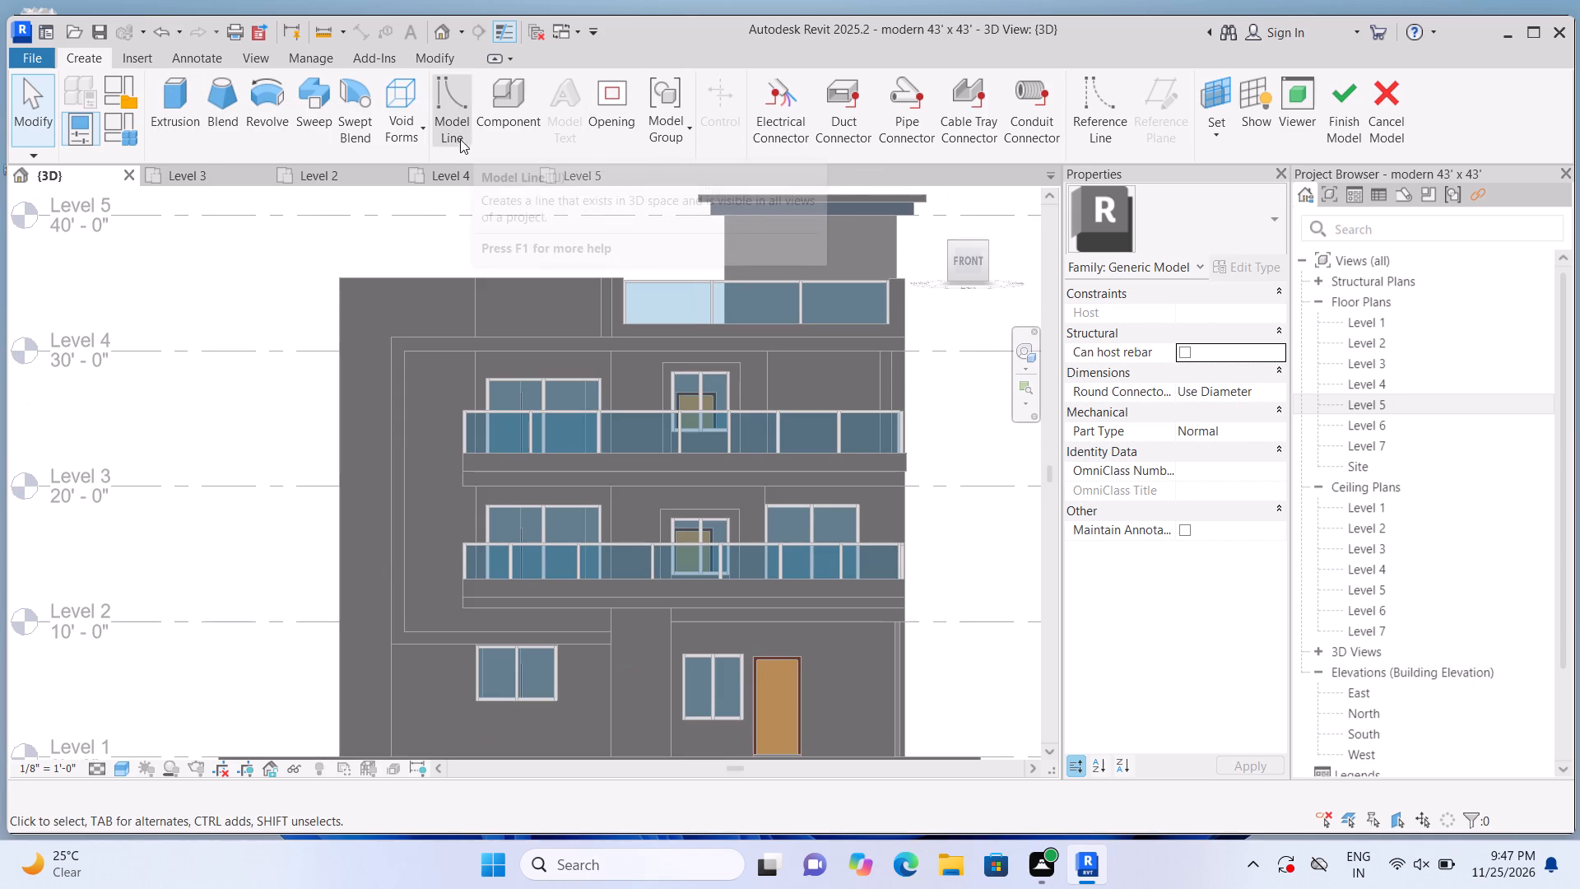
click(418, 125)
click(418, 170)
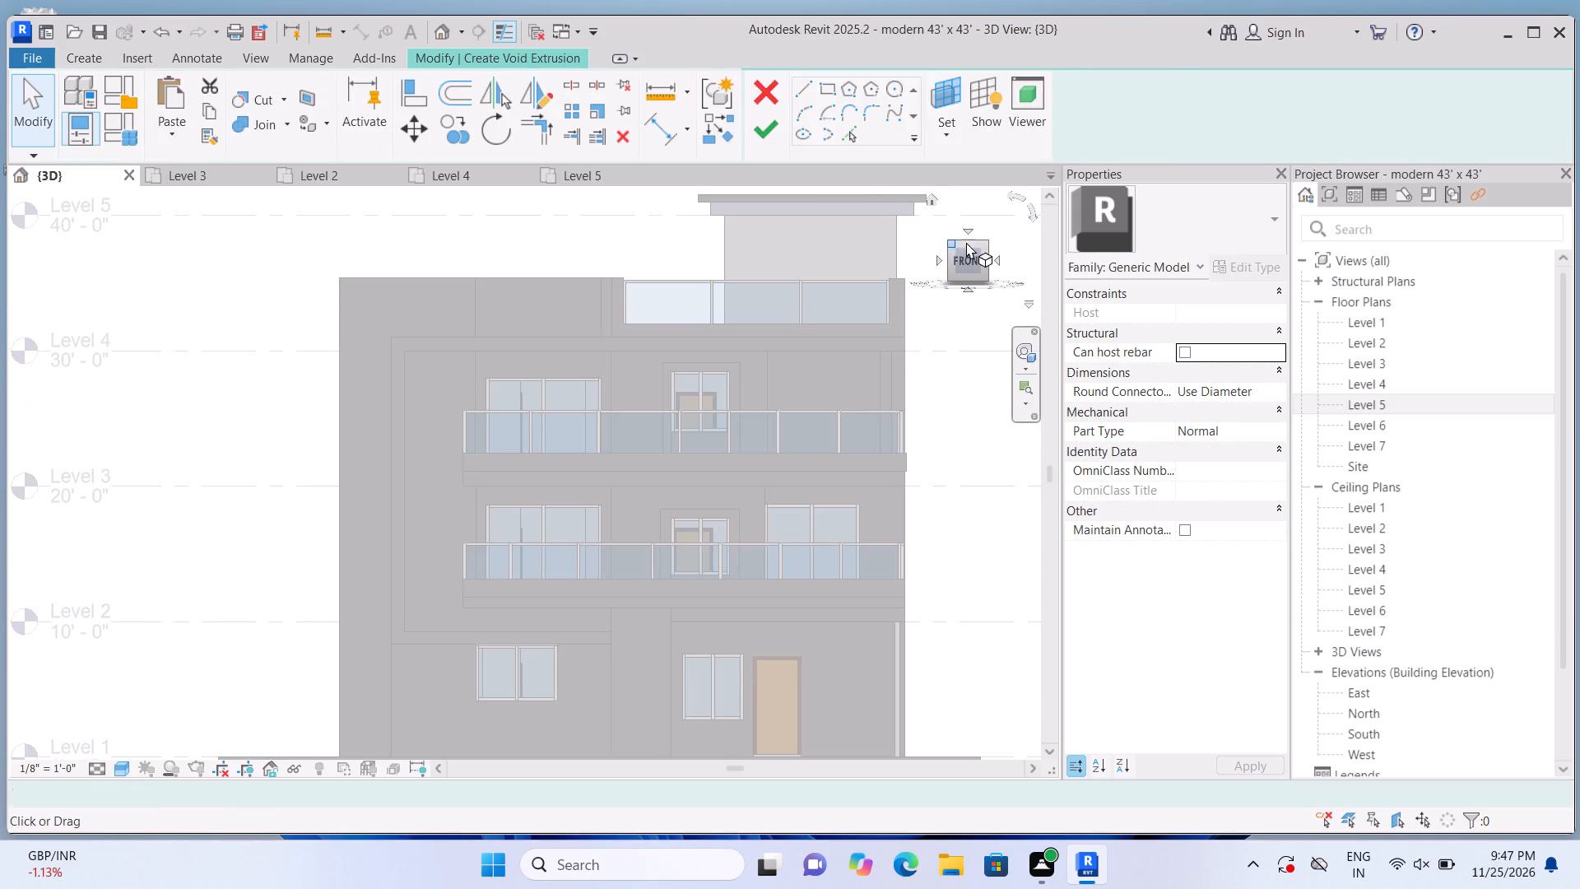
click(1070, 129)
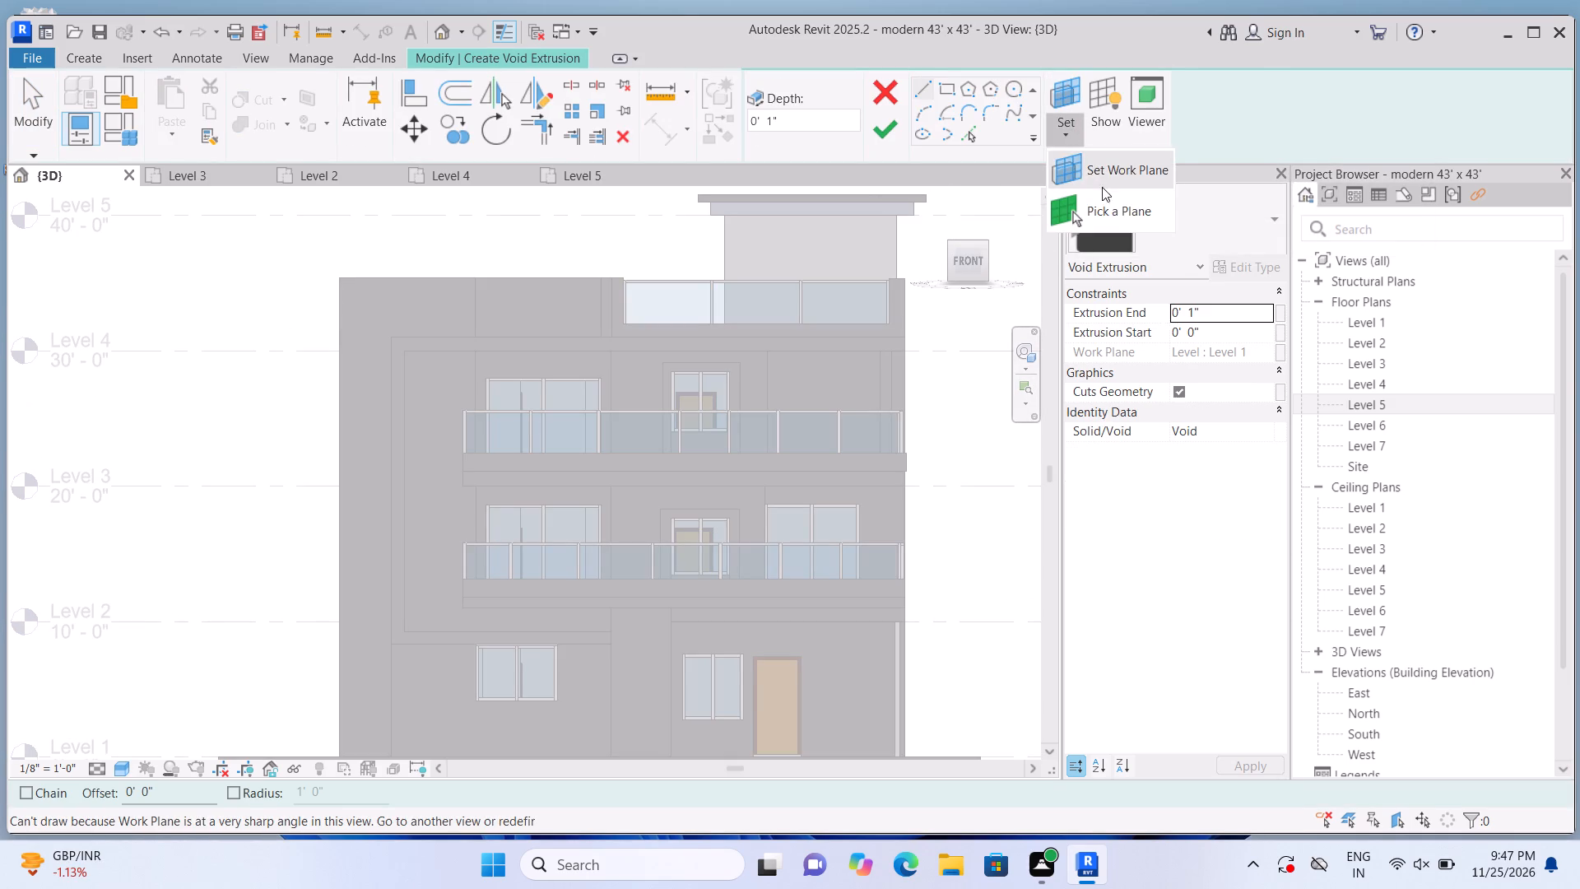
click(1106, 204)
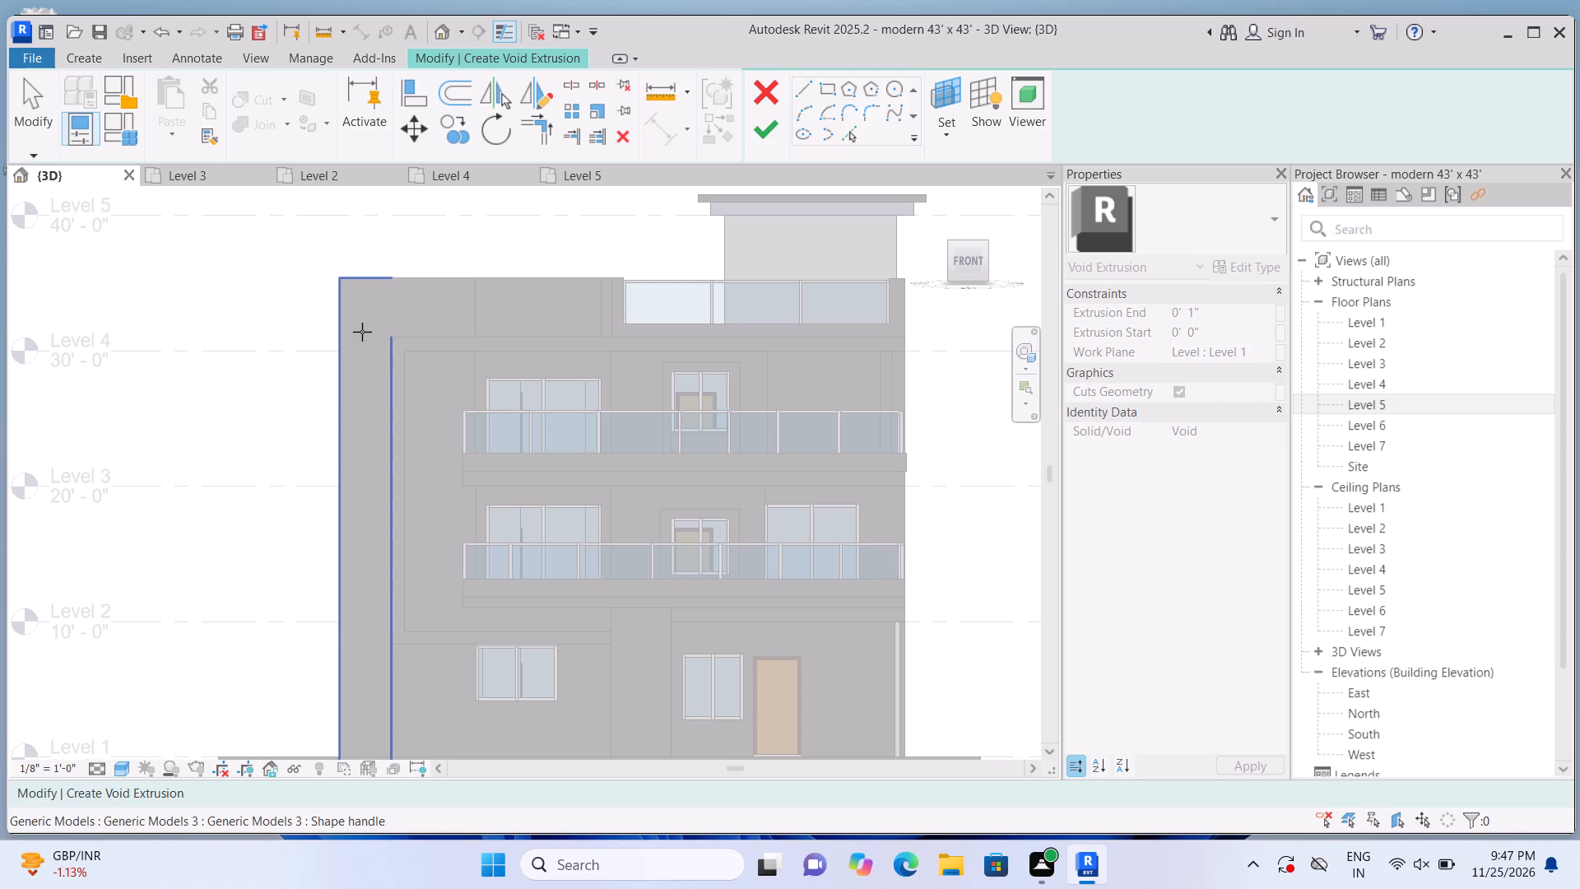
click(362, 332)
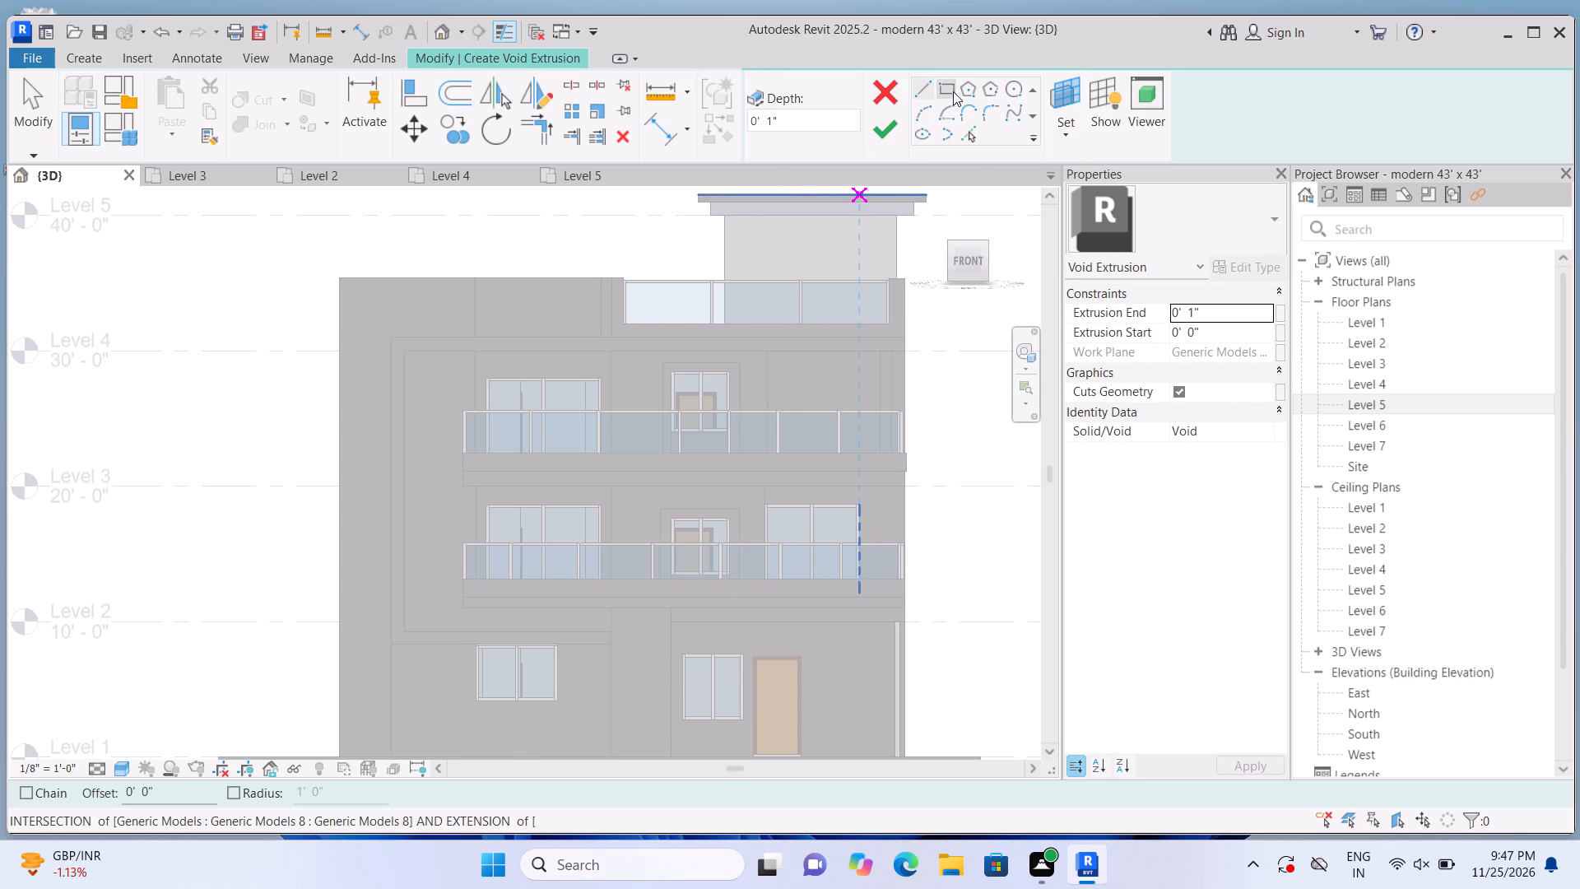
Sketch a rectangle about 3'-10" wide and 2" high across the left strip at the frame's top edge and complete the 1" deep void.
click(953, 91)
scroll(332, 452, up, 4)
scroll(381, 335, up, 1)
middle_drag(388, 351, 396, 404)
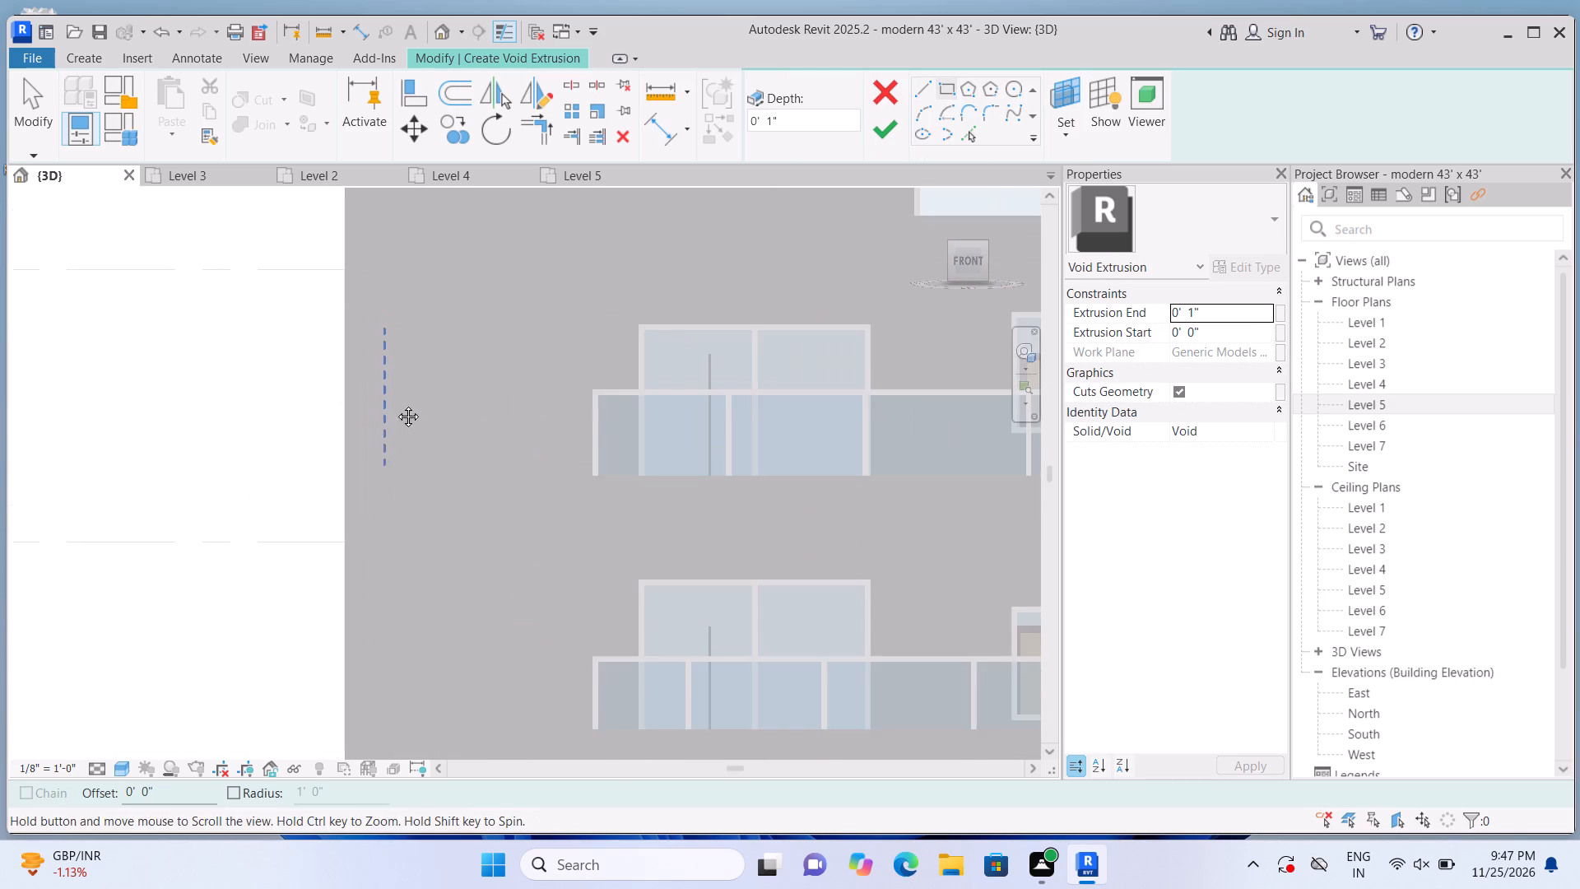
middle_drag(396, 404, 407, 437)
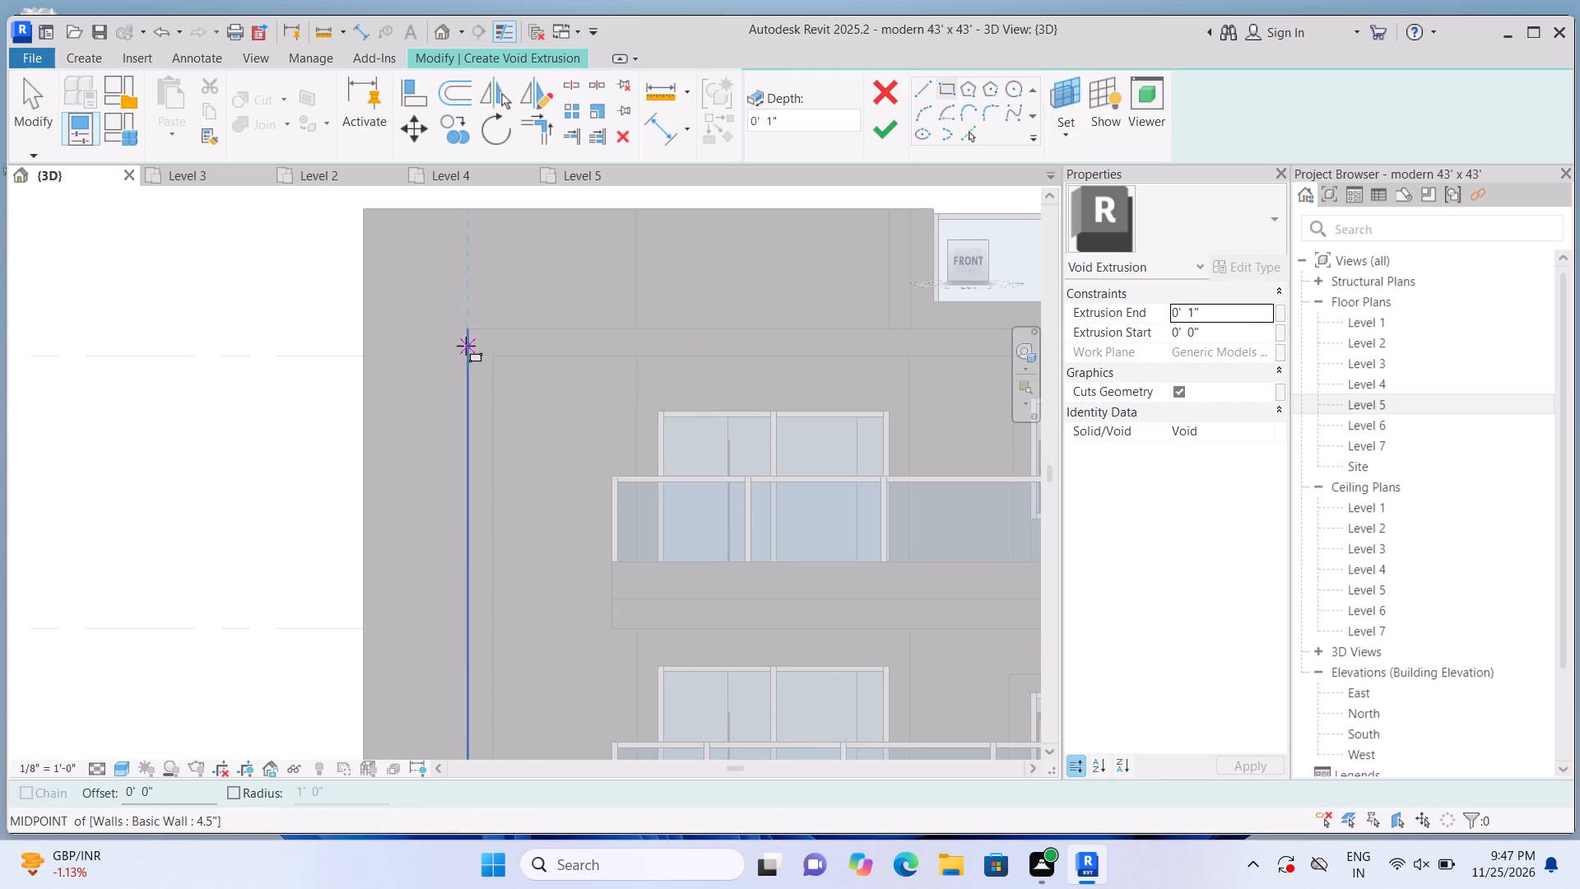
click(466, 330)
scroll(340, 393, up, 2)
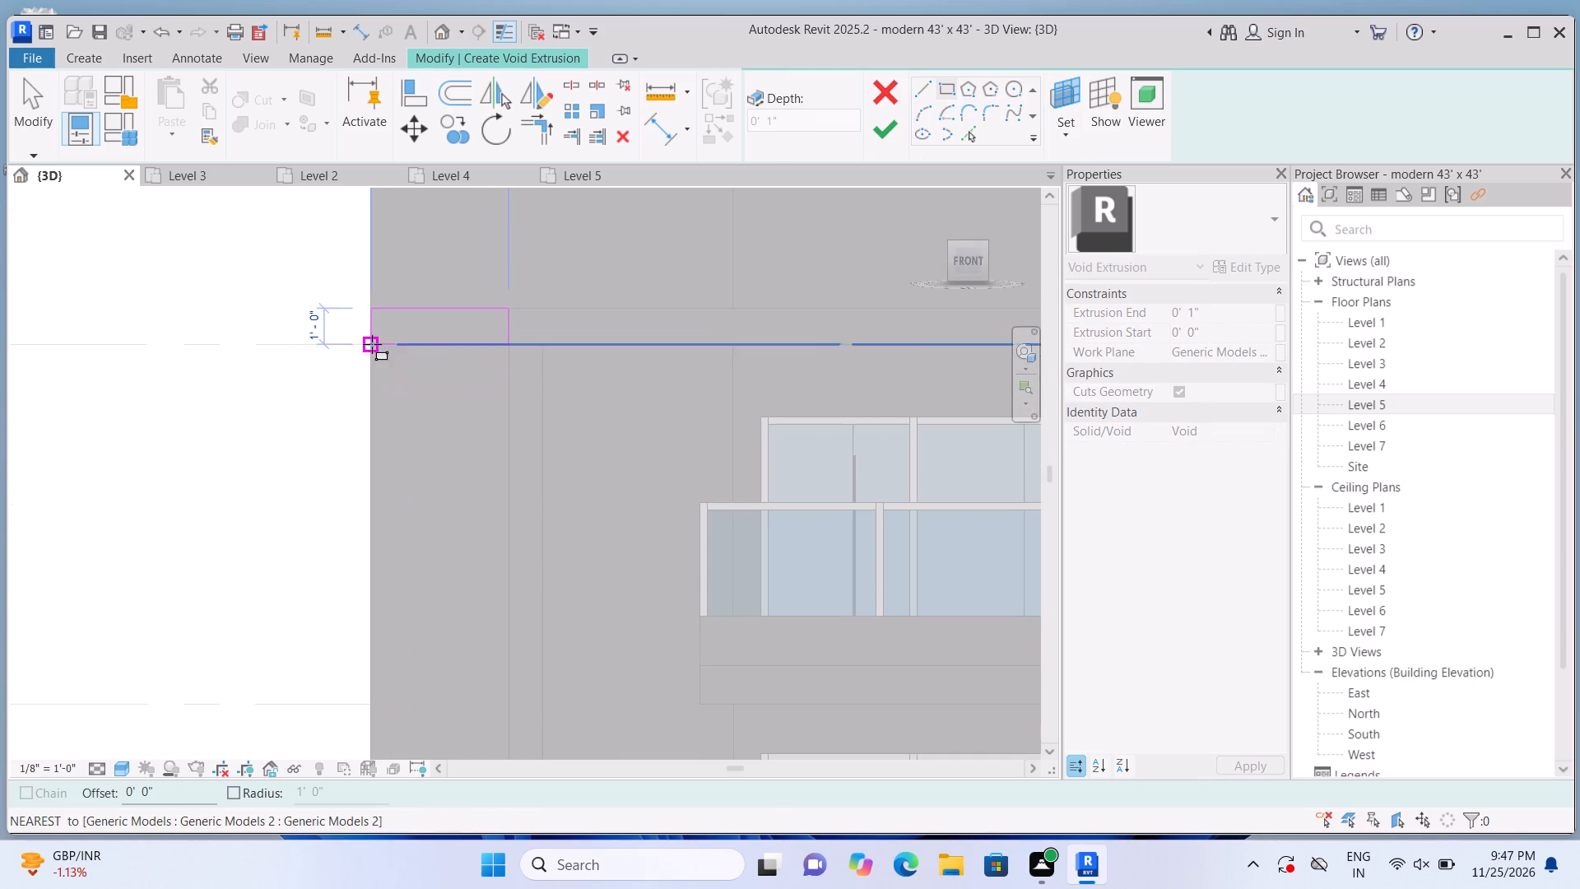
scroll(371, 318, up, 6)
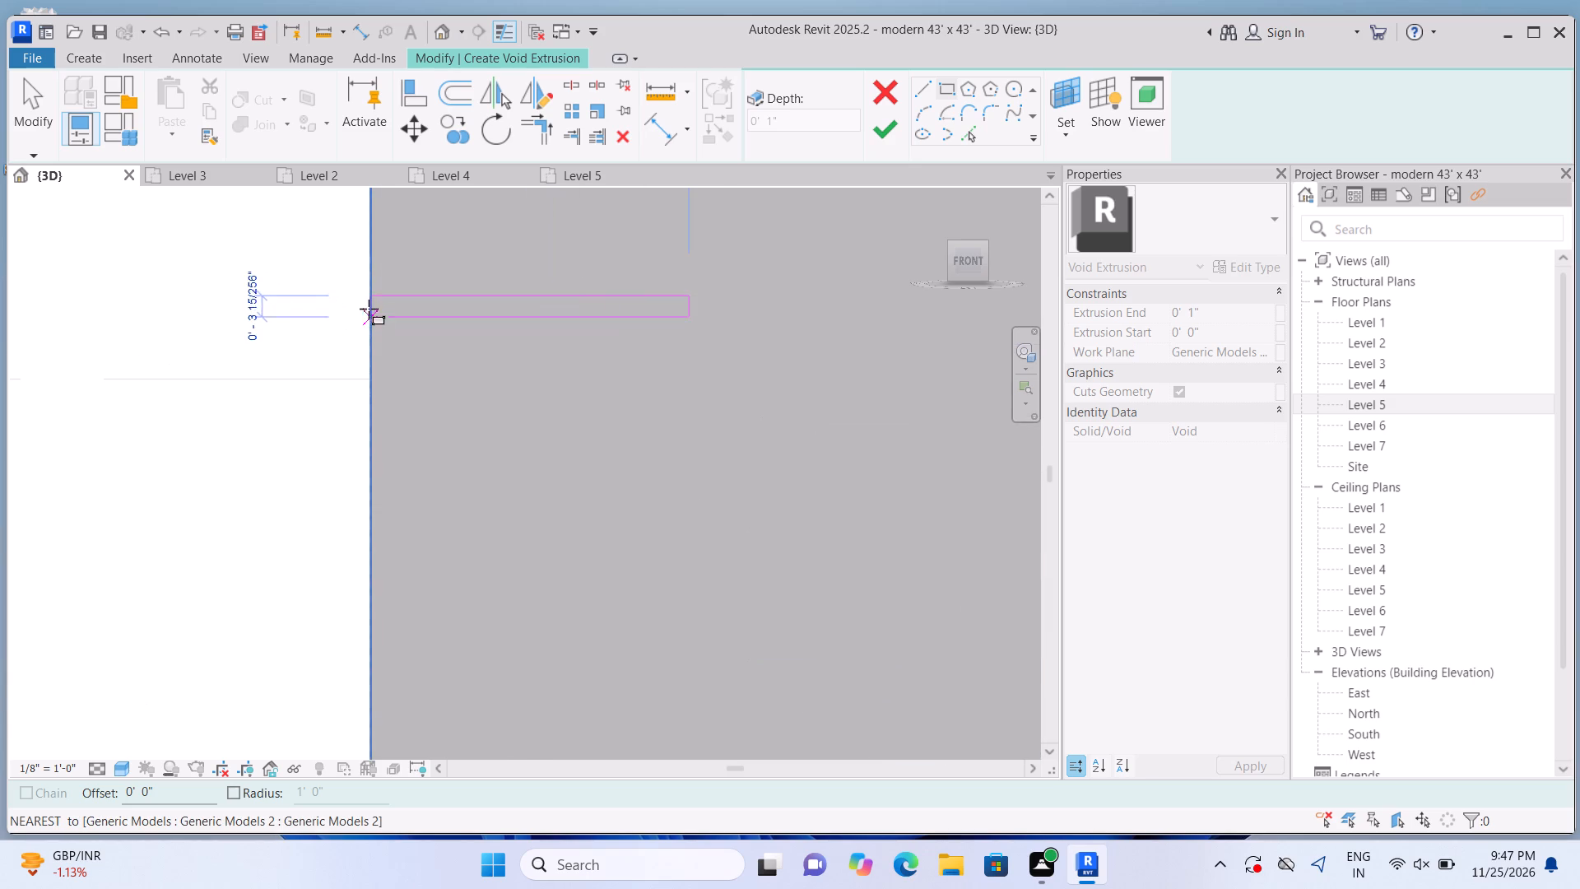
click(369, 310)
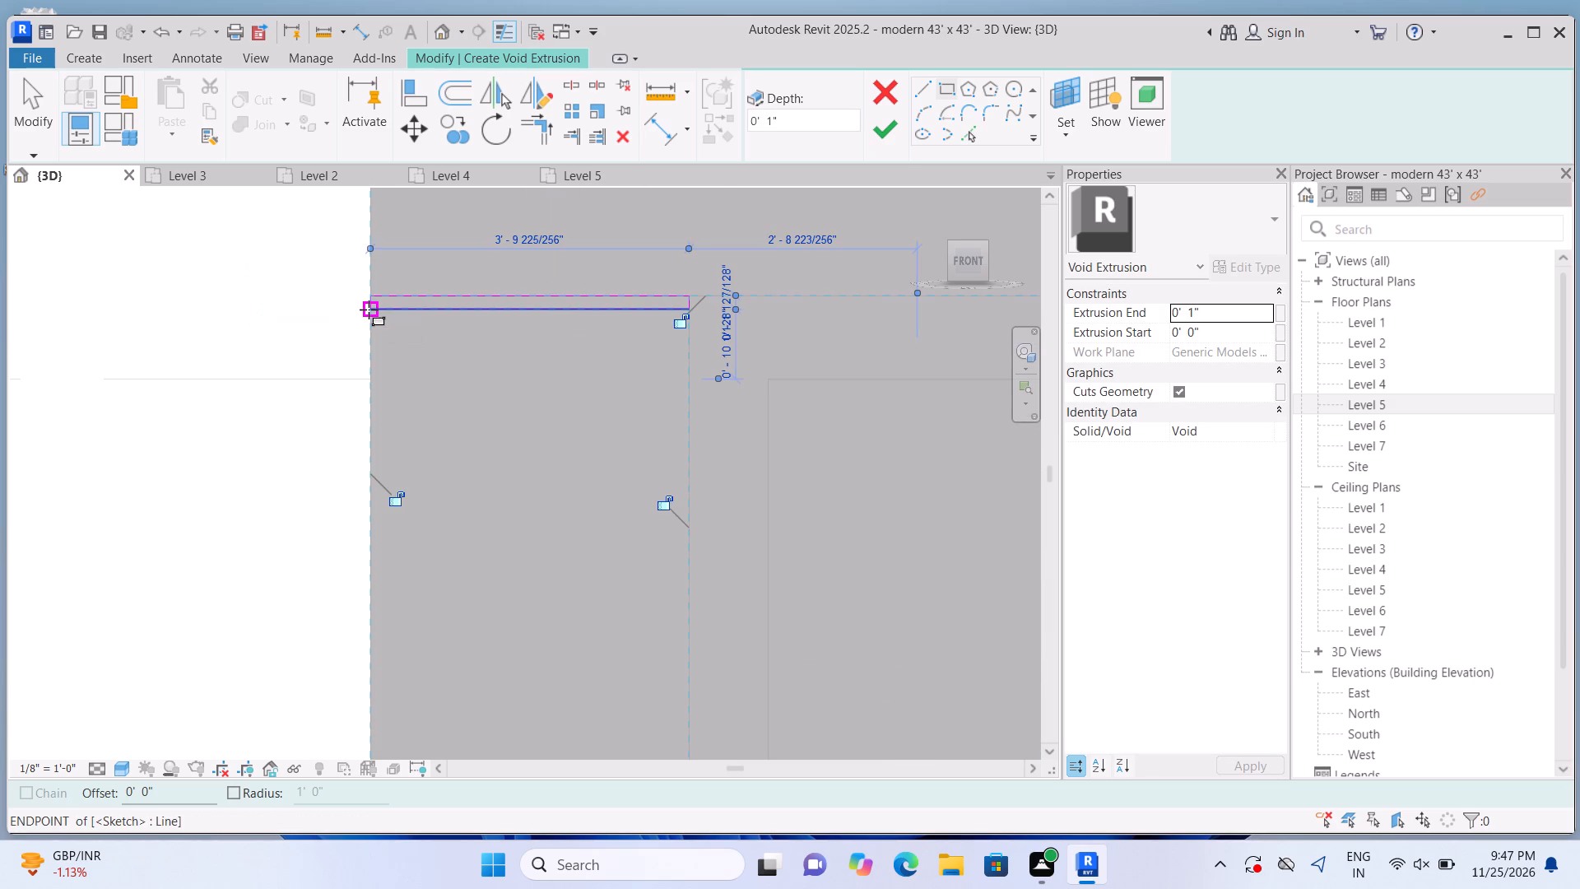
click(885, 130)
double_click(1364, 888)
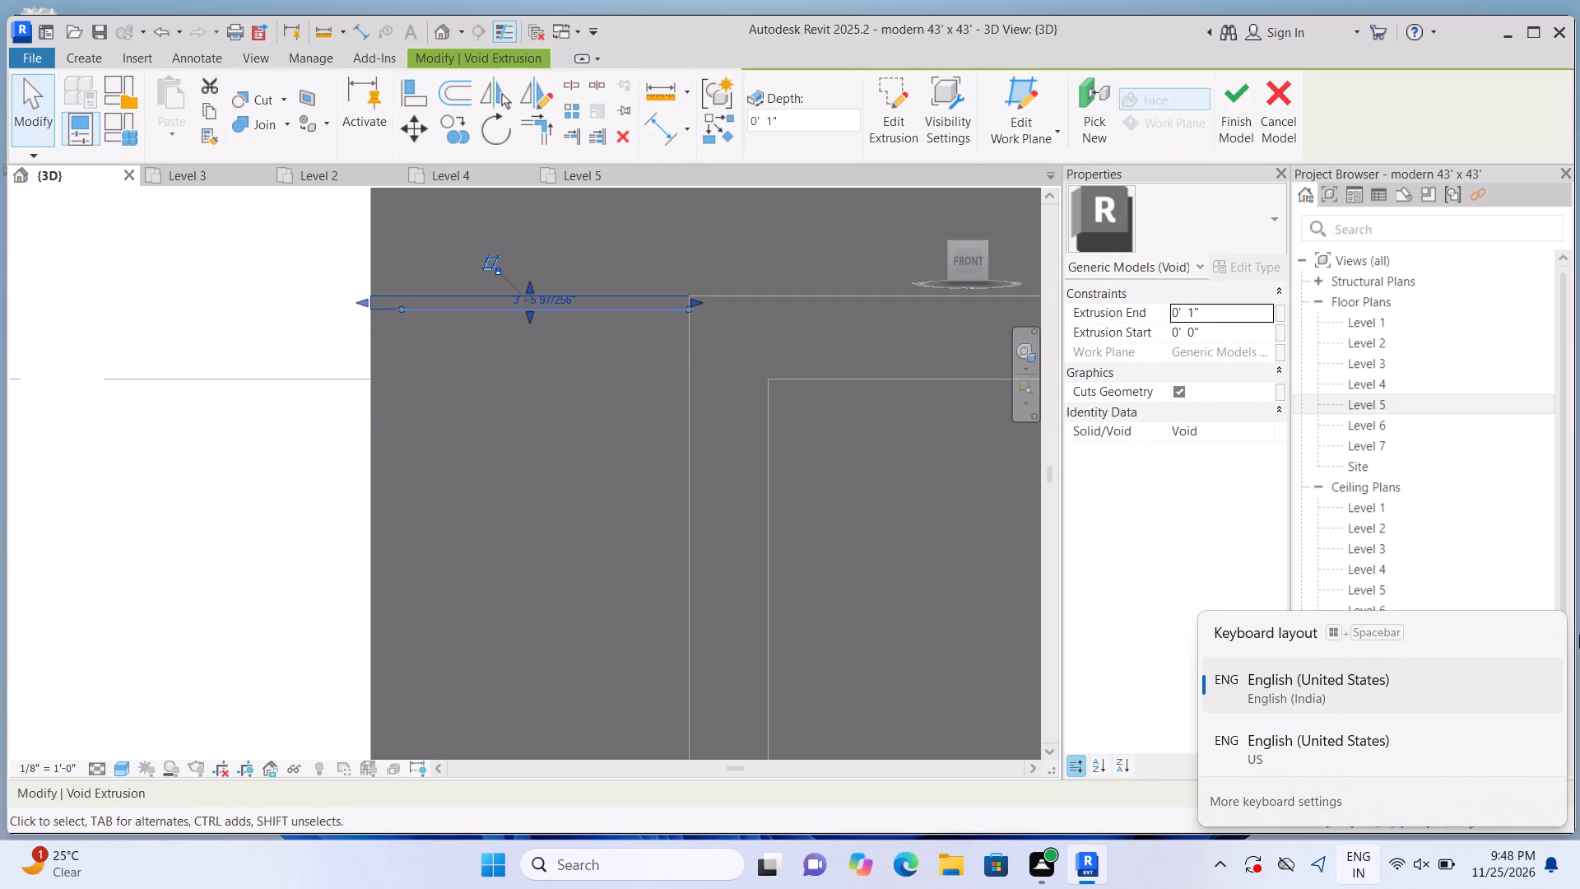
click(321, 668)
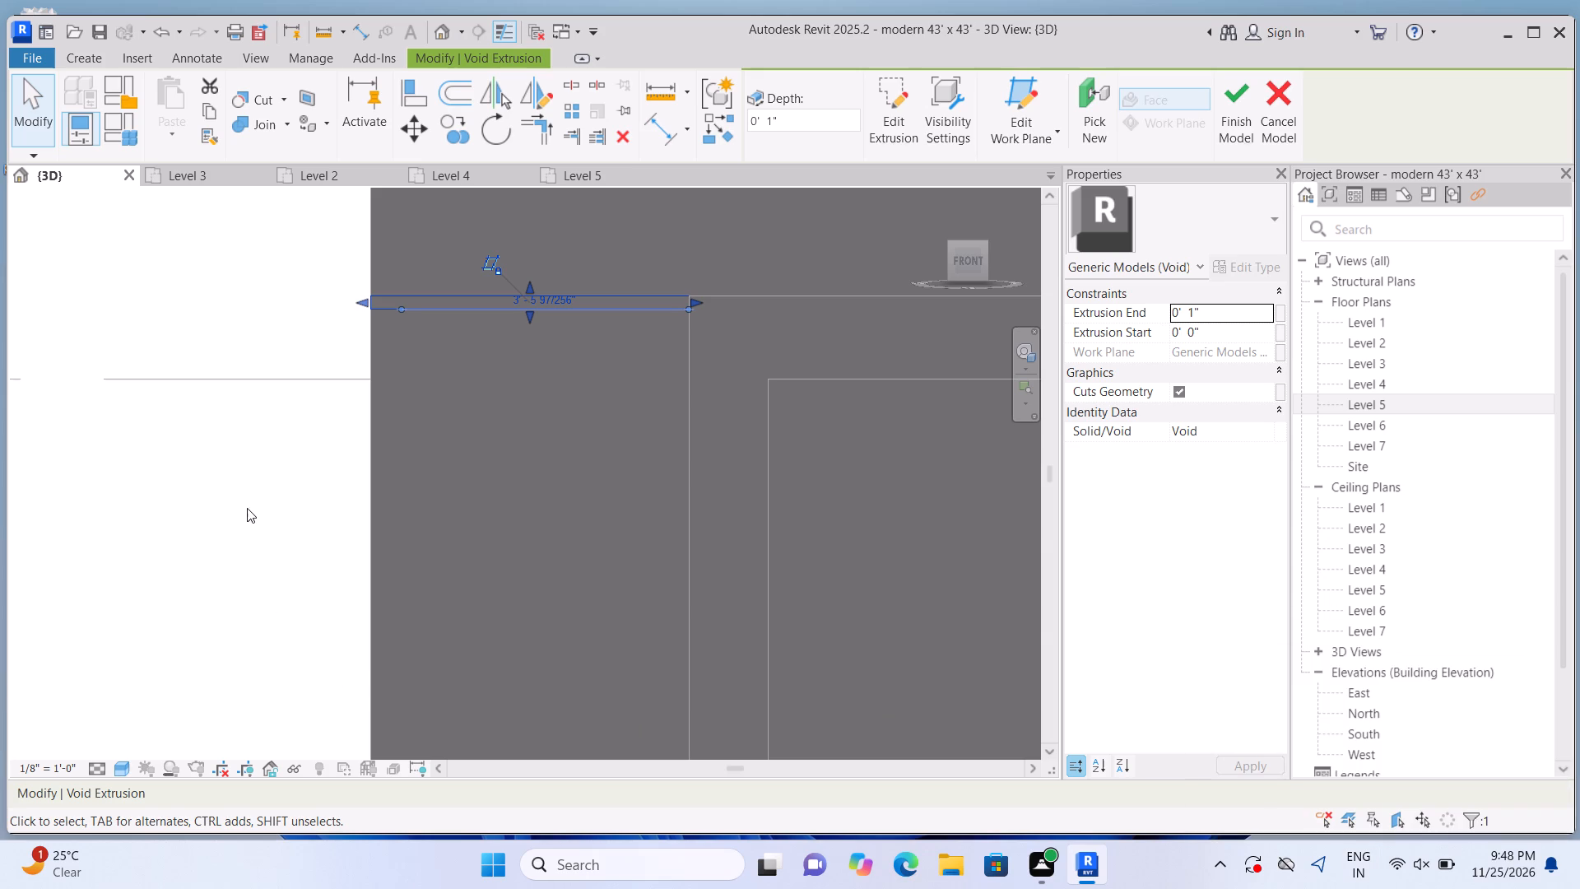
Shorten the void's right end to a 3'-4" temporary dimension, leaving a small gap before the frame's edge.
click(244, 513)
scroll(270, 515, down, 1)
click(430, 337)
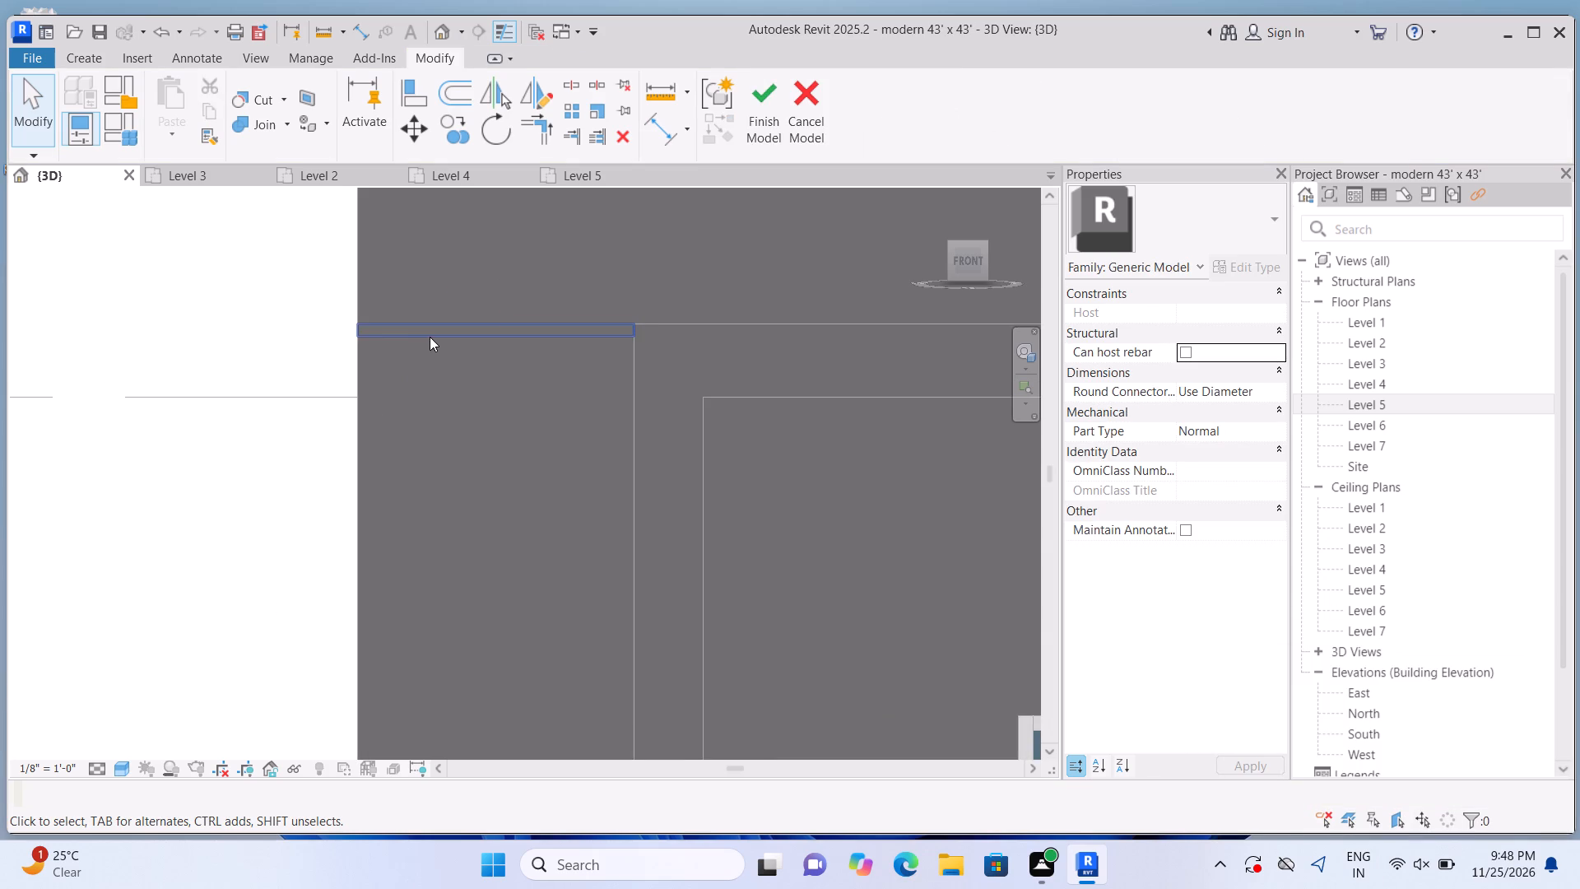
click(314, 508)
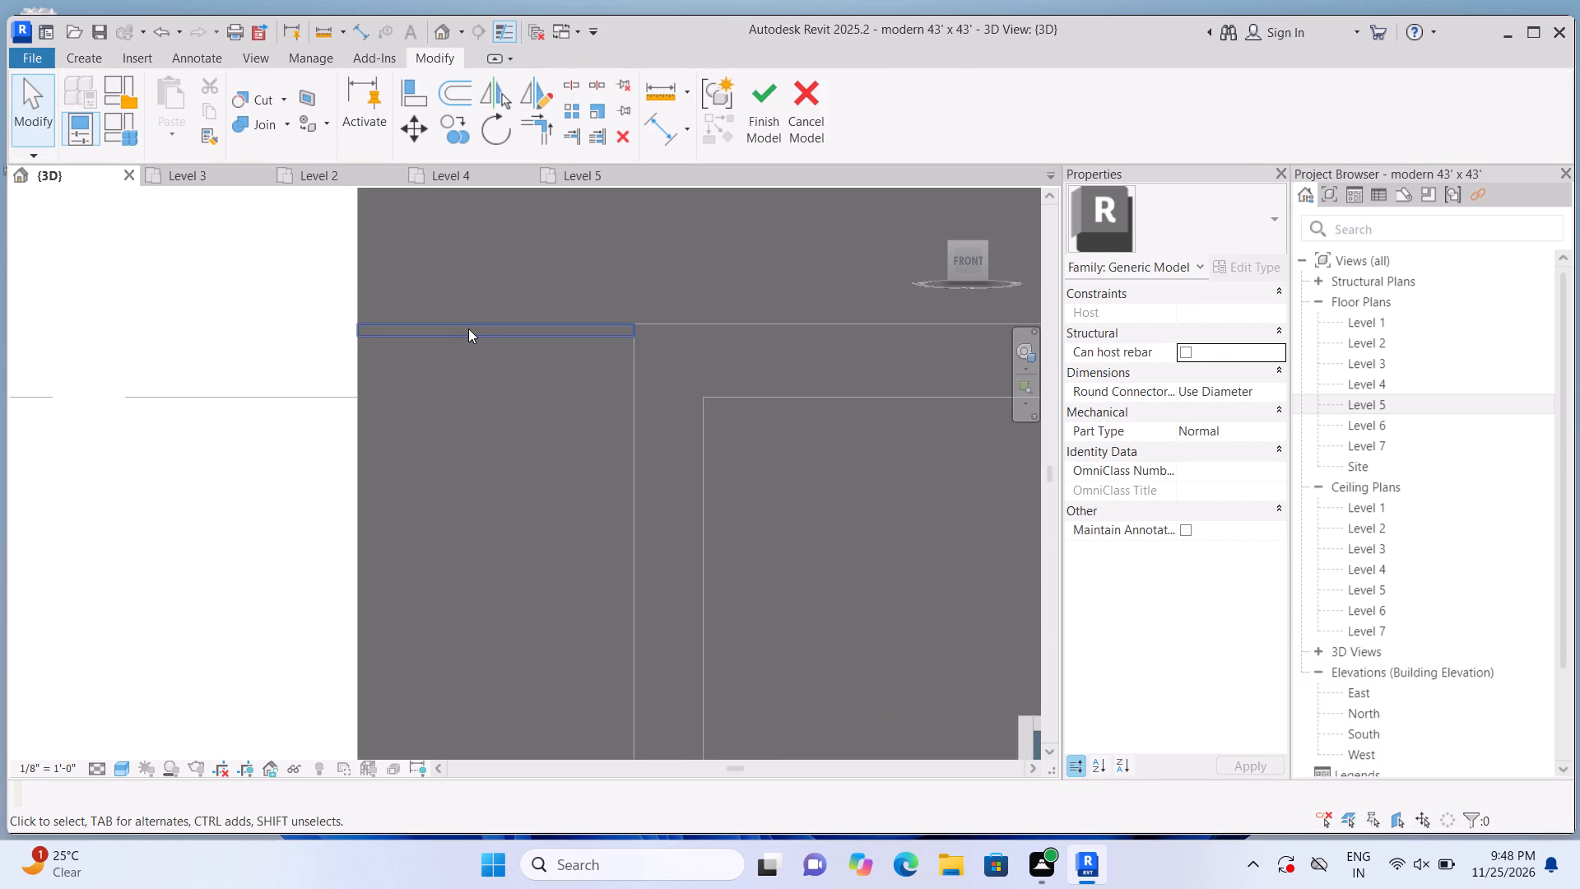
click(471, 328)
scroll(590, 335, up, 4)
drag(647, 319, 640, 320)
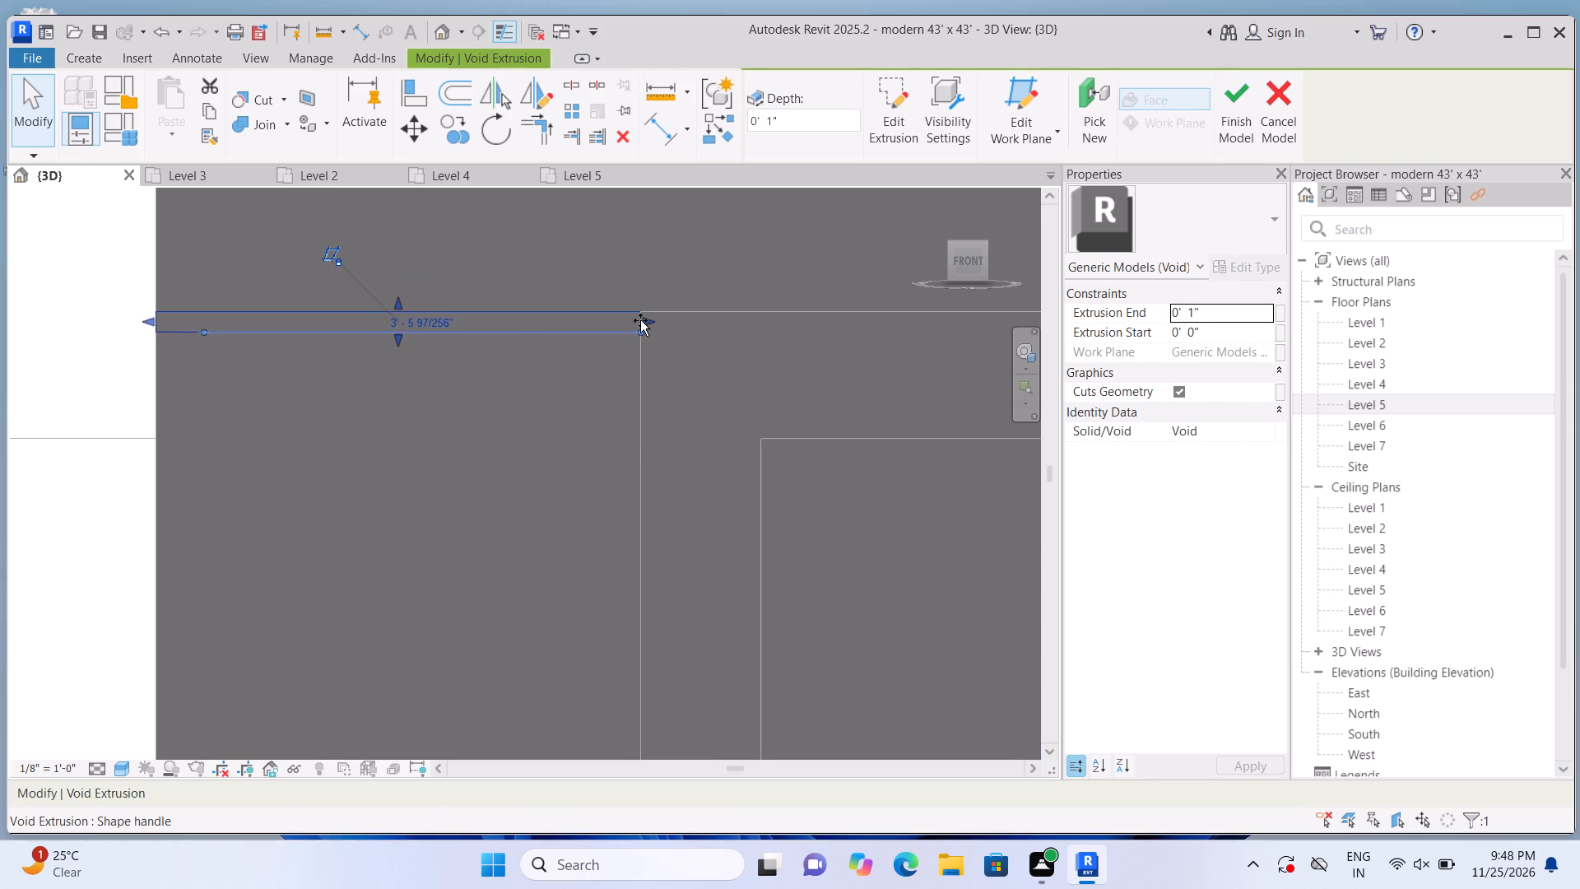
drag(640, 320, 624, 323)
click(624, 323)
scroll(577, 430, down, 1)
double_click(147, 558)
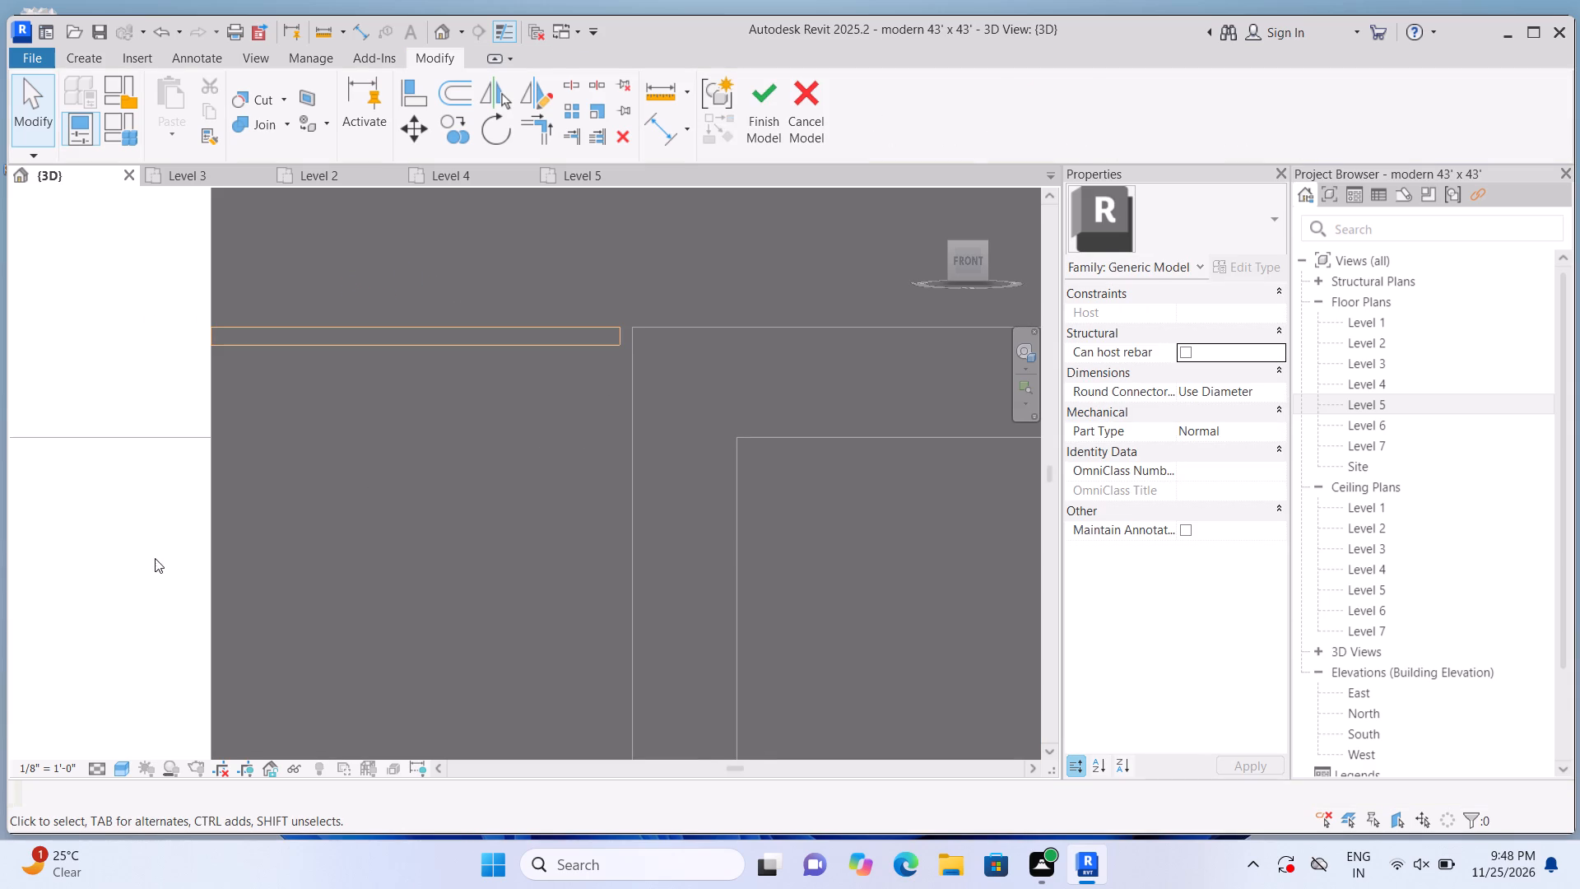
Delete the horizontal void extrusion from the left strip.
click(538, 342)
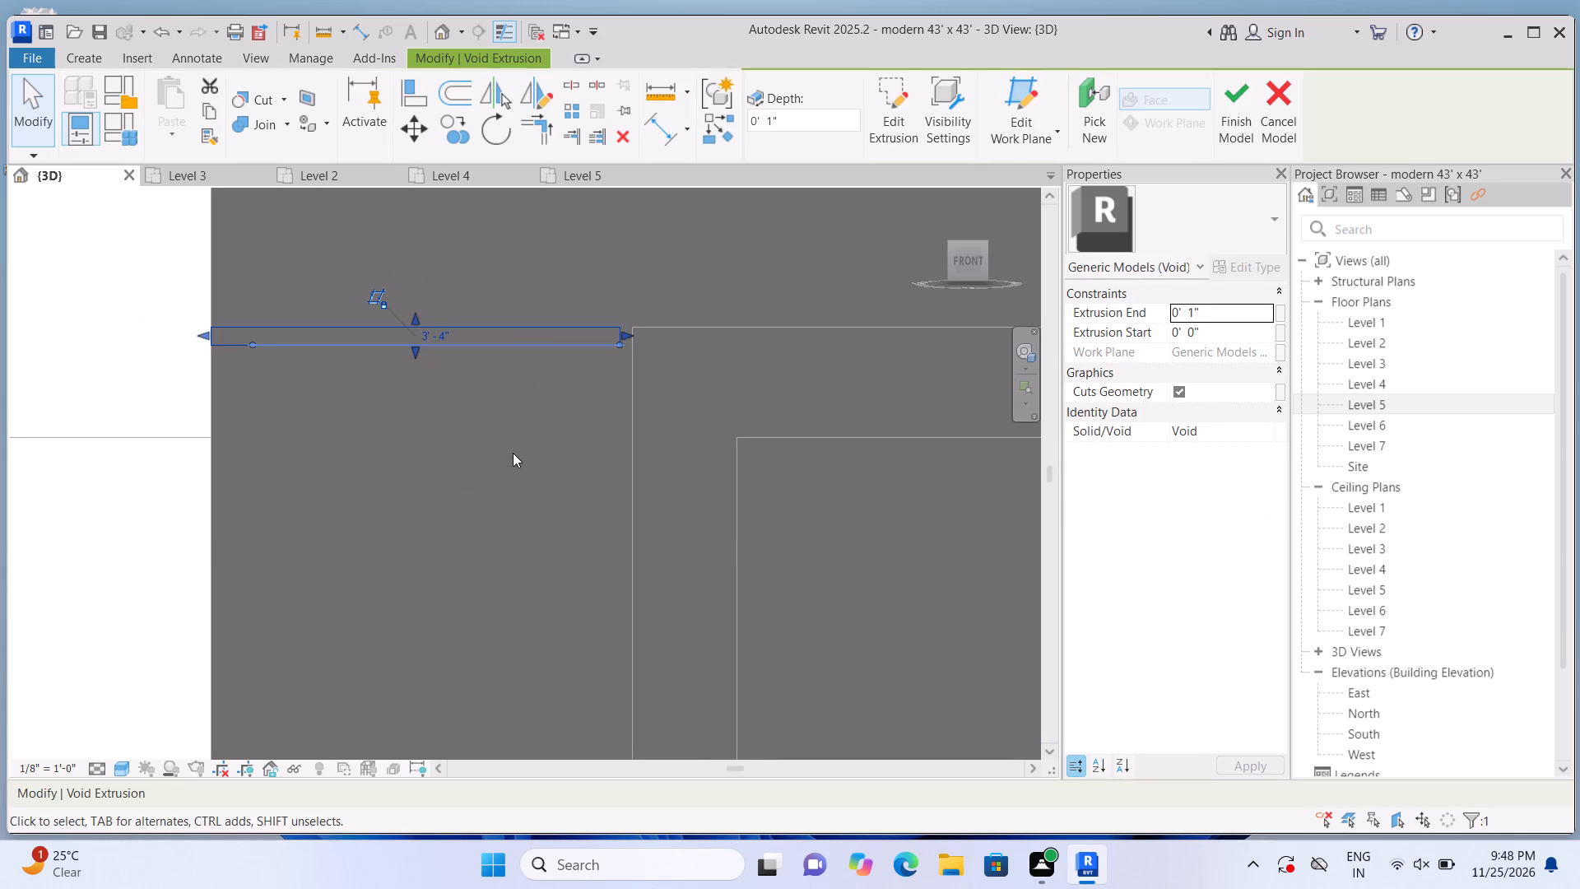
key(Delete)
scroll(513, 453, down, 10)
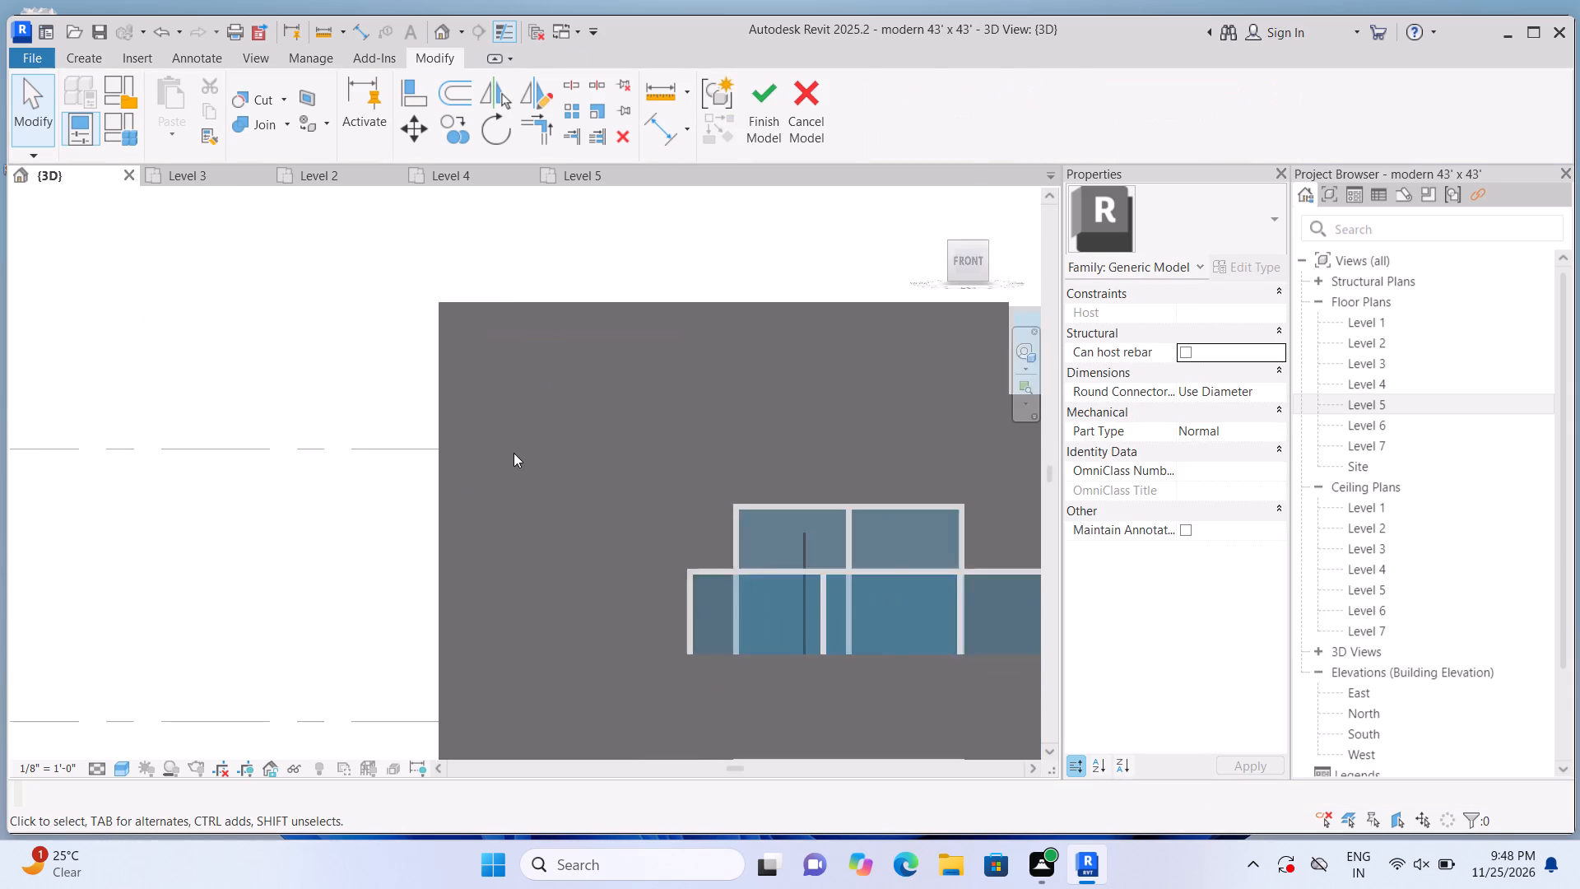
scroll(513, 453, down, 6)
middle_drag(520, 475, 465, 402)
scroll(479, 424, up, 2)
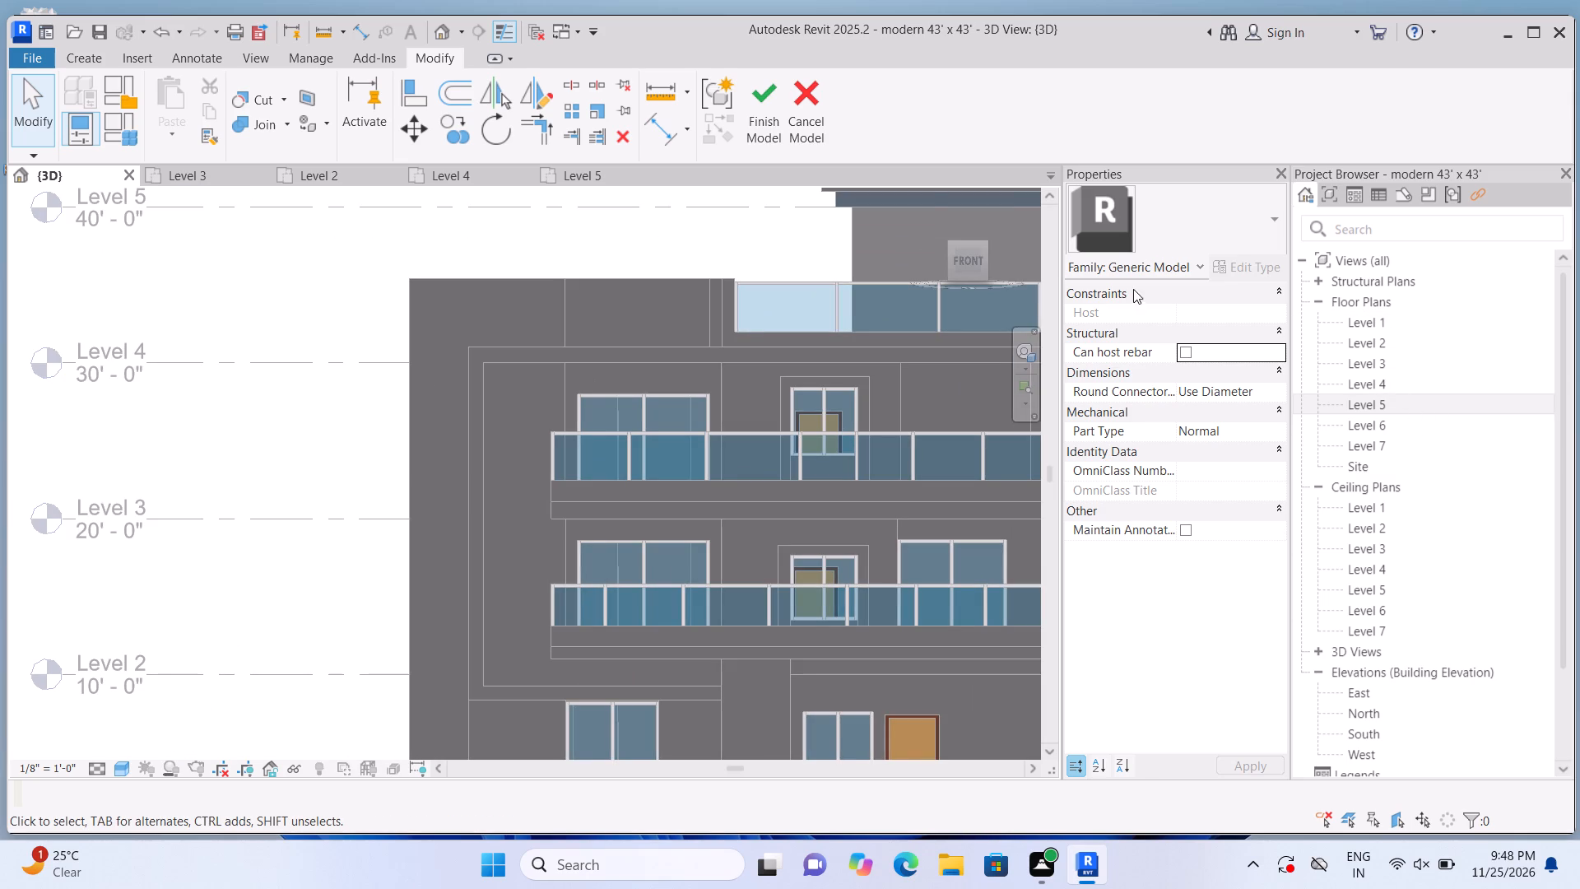
Return to the default 3D view and quit the in-place model, discarding its changes.
click(442, 39)
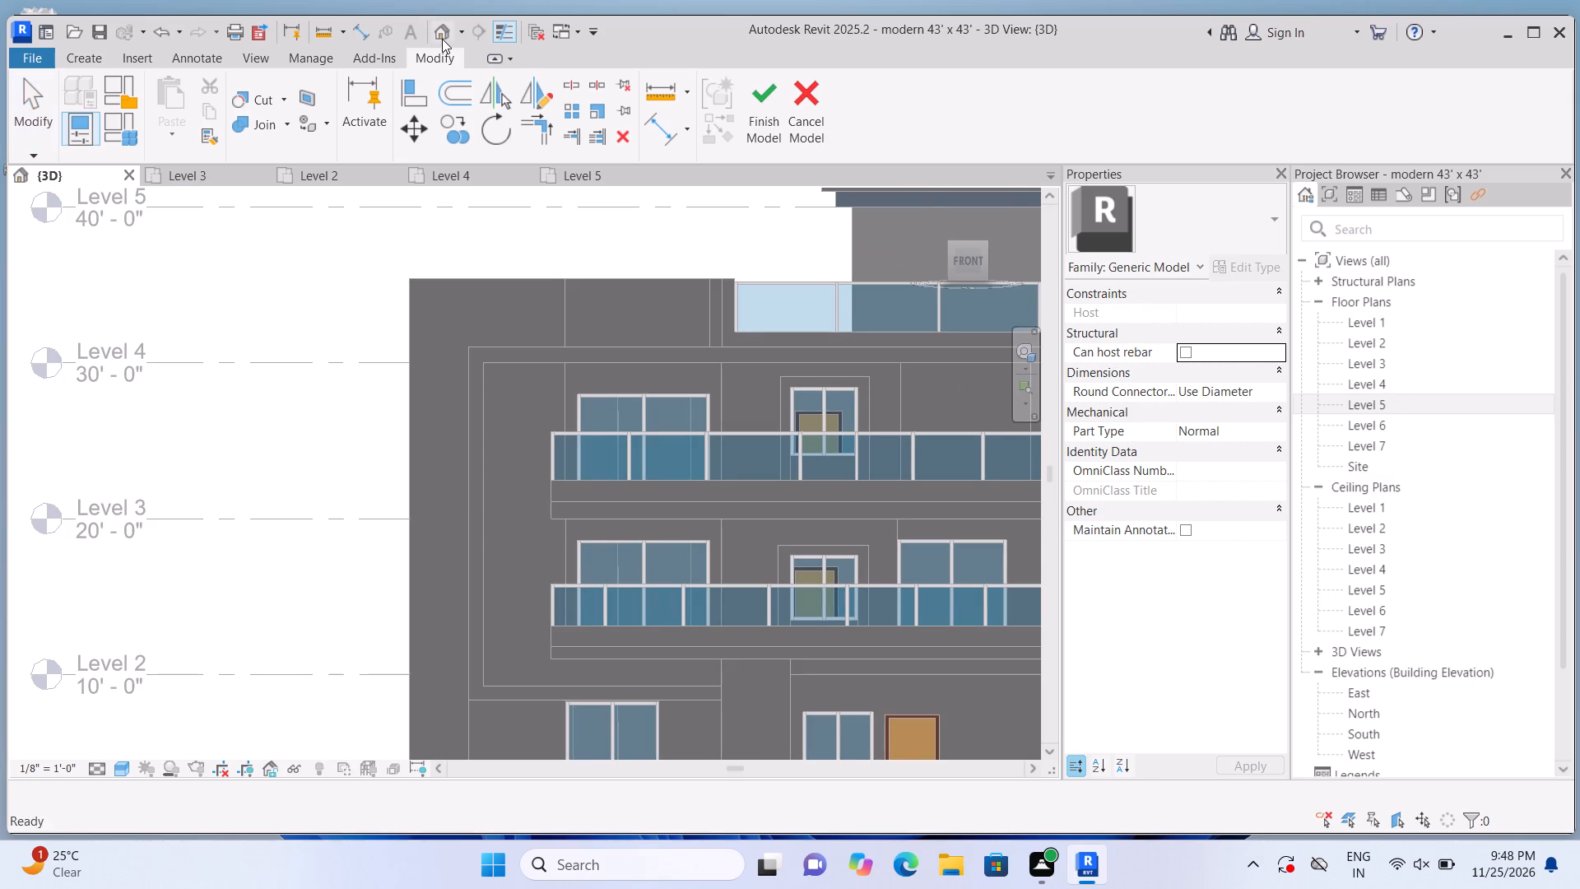
click(931, 195)
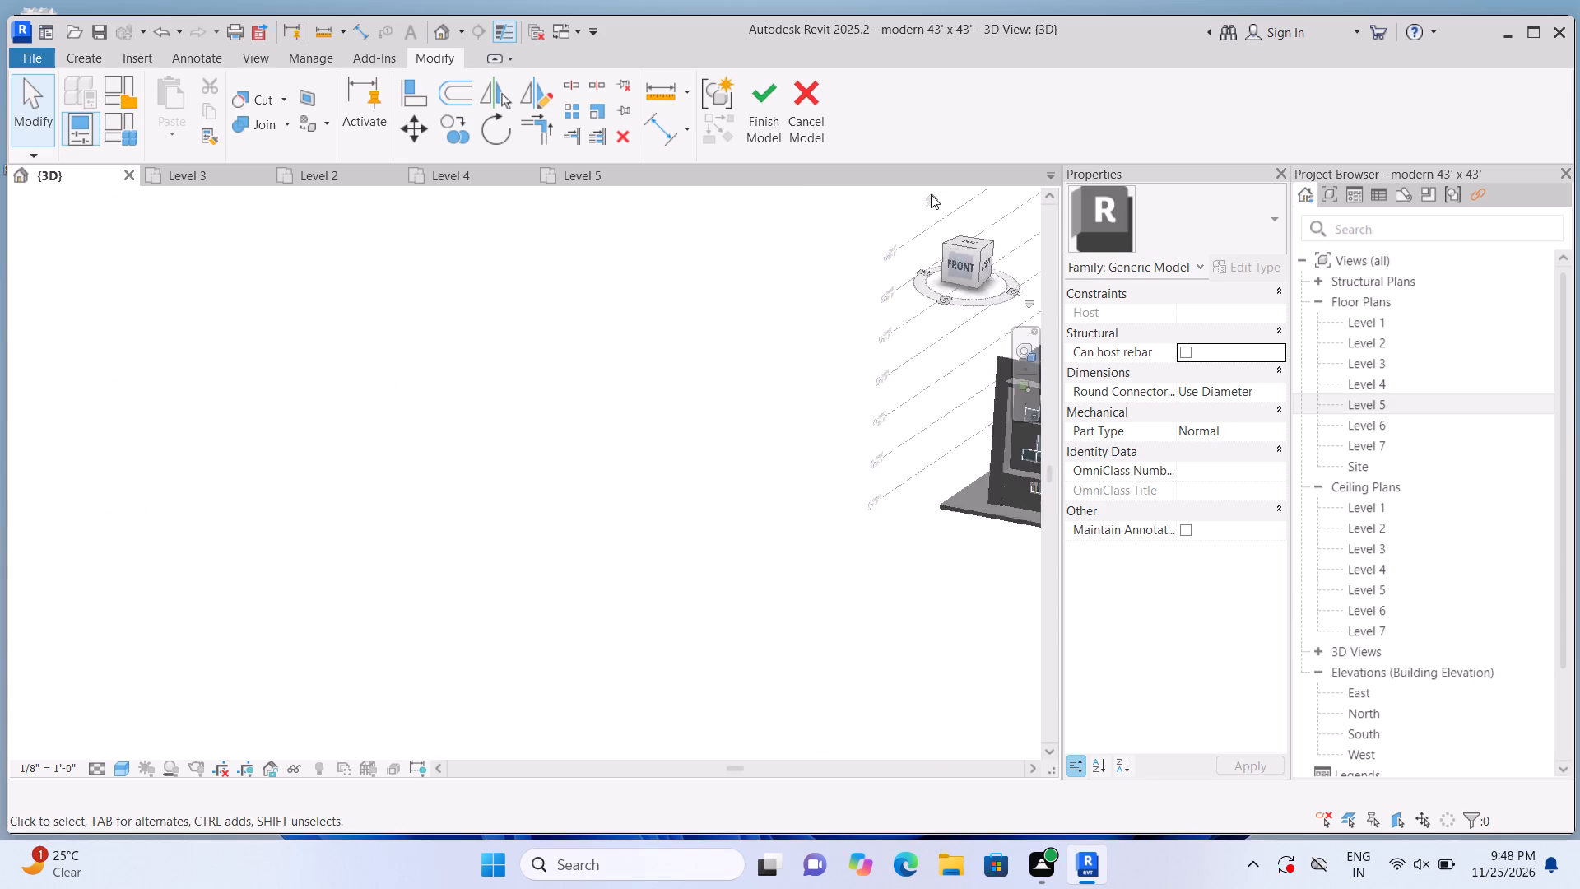
scroll(346, 532, up, 9)
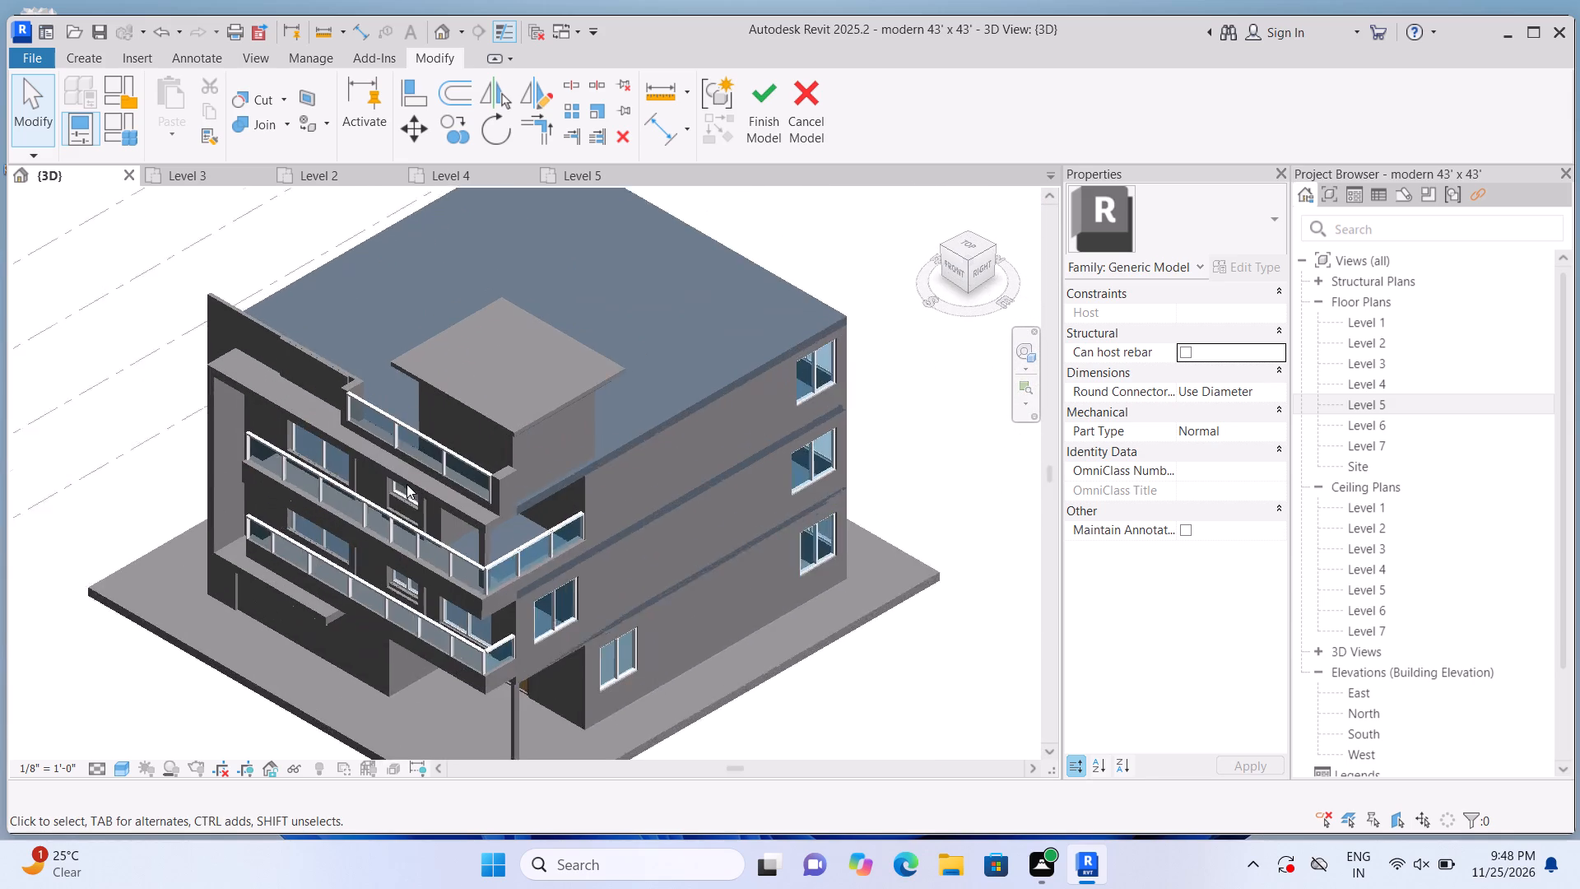
scroll(407, 484, up, 2)
scroll(486, 464, up, 1)
click(767, 141)
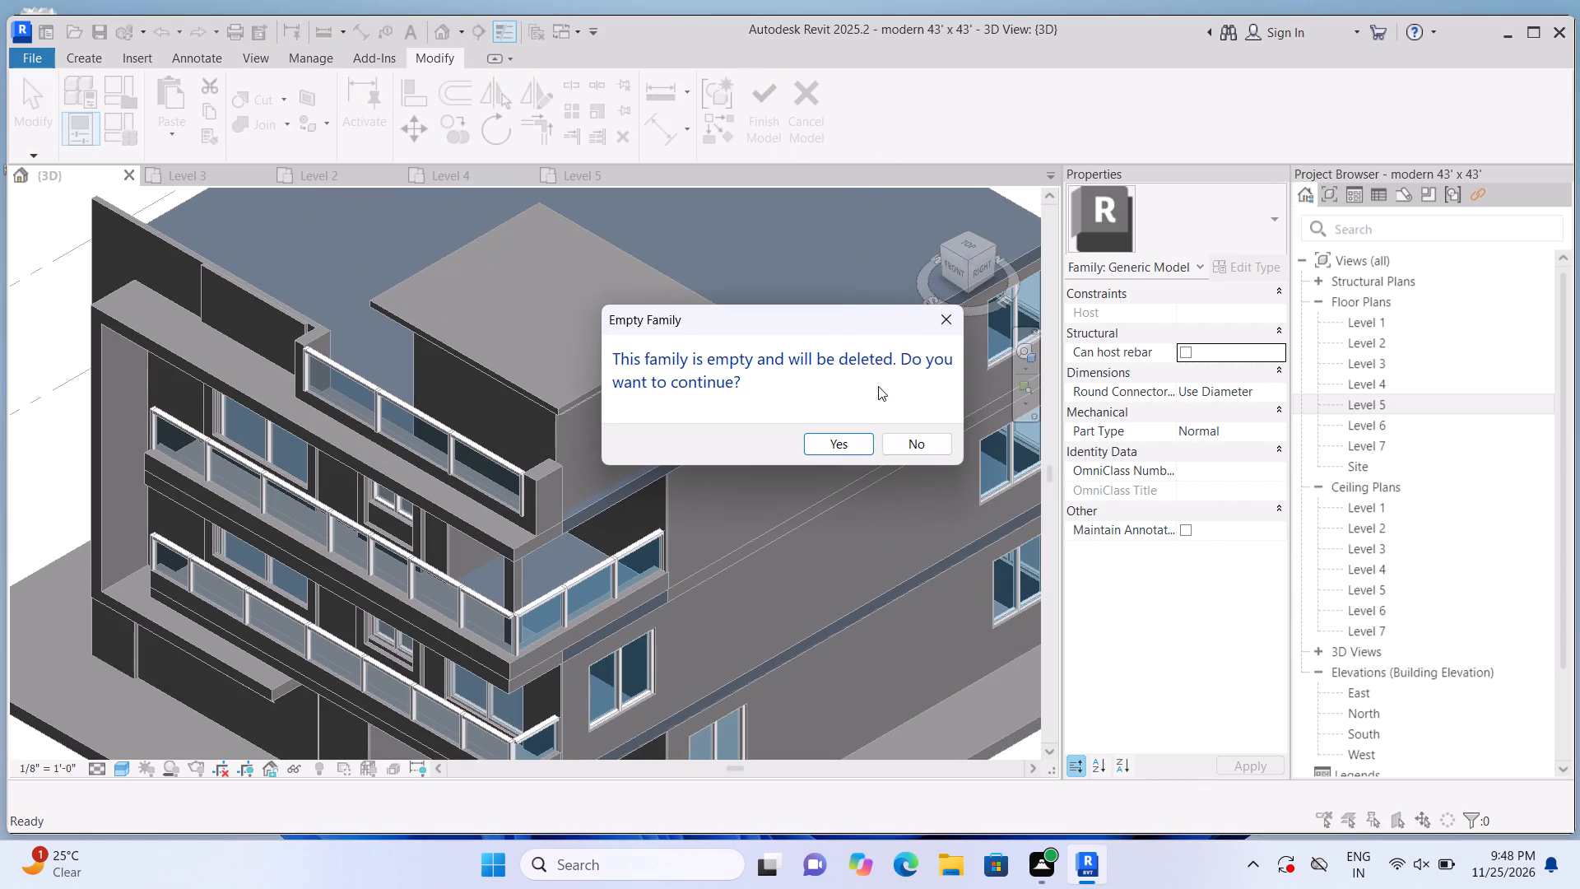
click(947, 309)
click(812, 128)
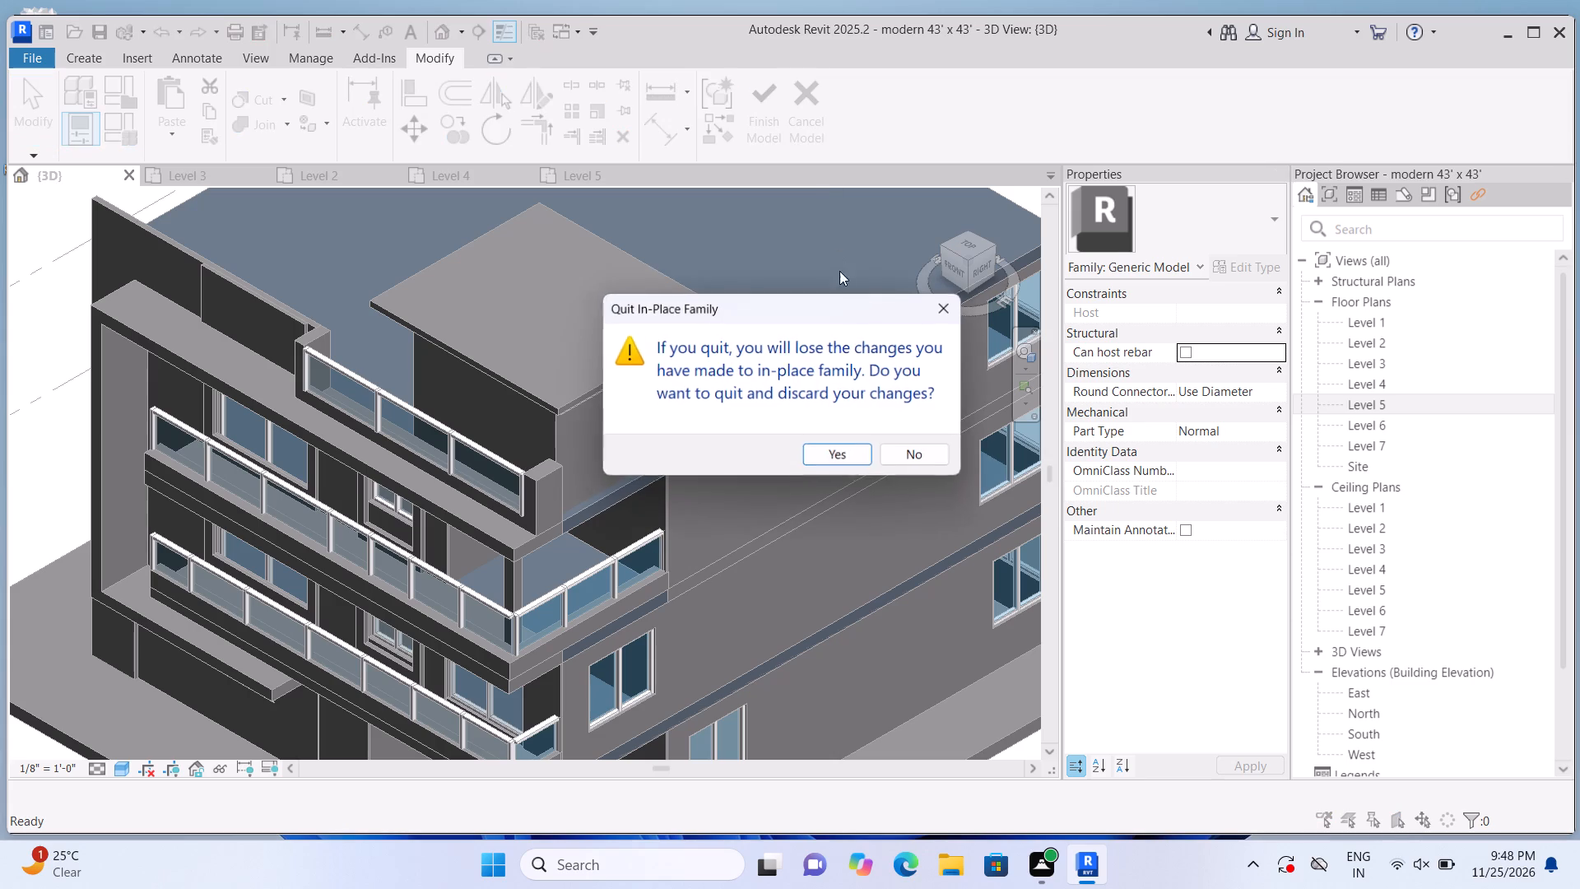
click(851, 452)
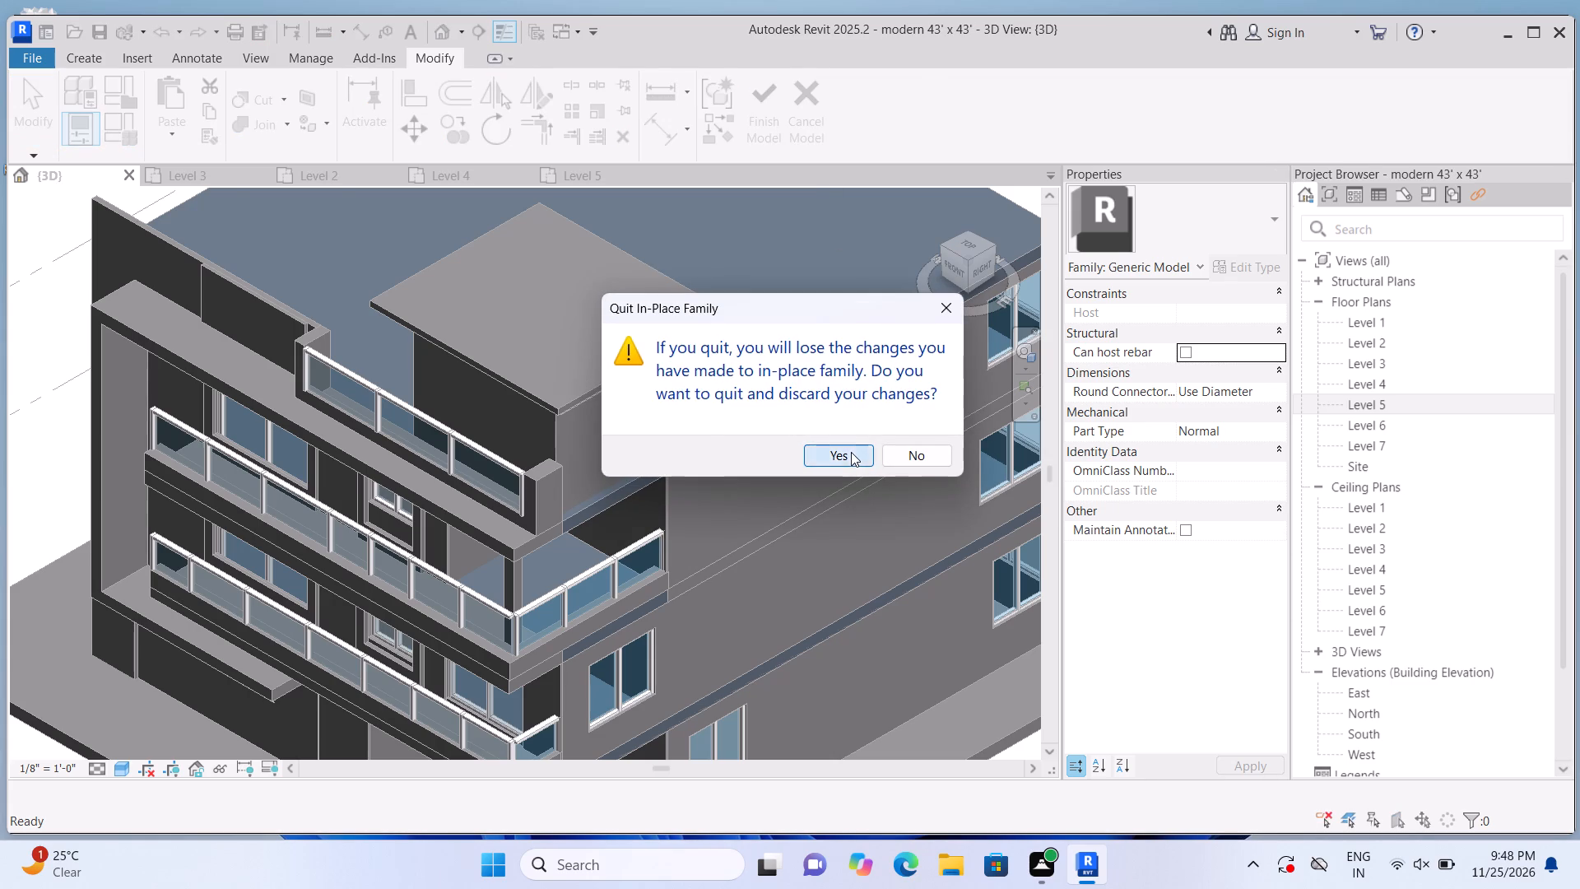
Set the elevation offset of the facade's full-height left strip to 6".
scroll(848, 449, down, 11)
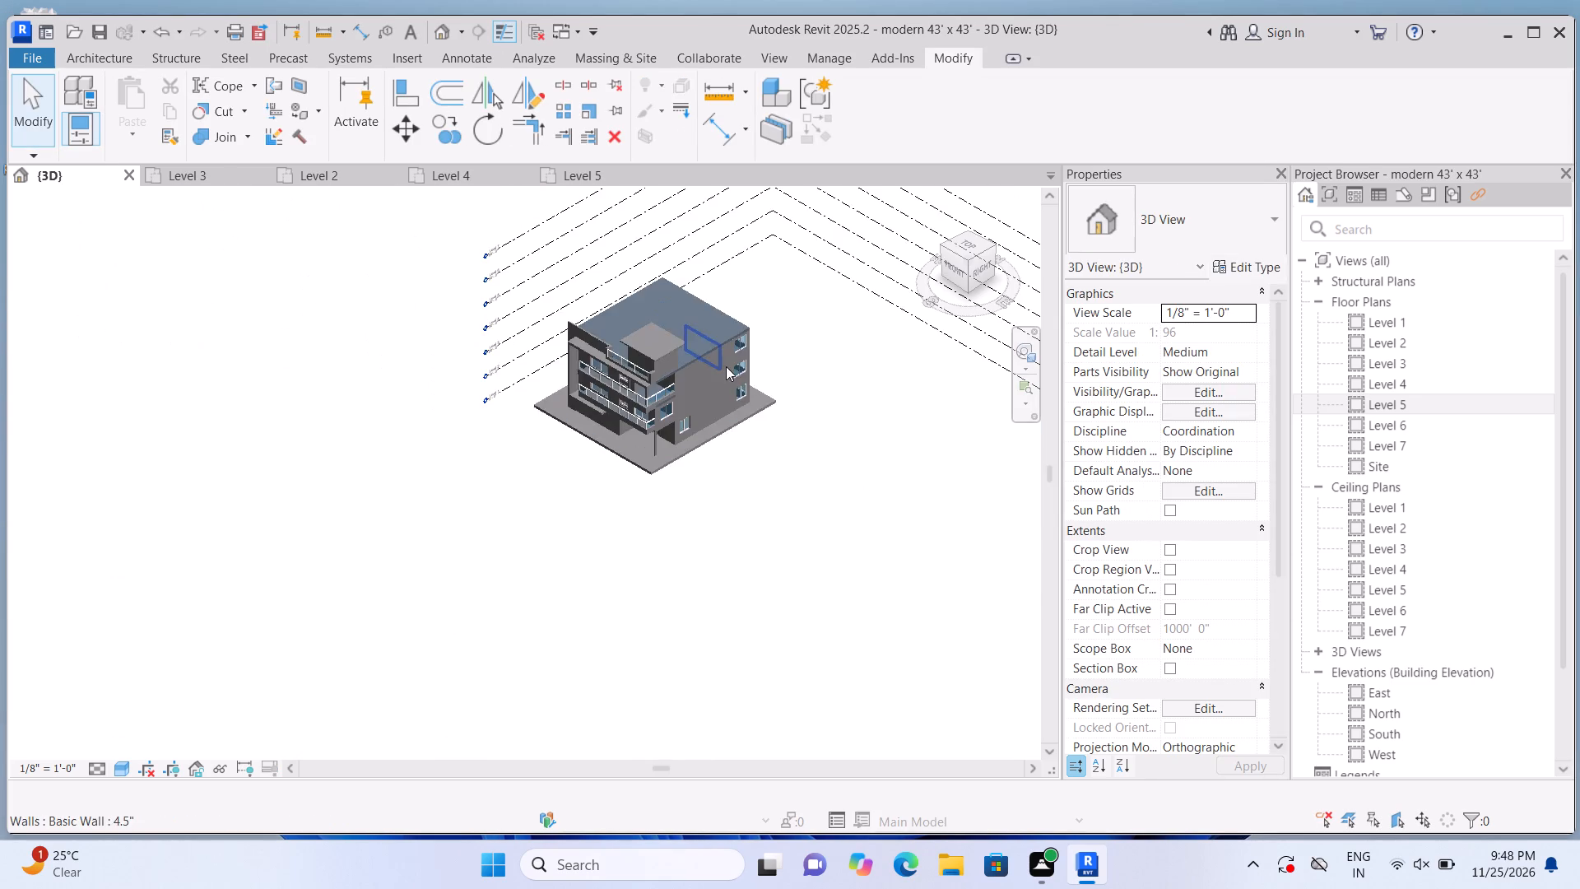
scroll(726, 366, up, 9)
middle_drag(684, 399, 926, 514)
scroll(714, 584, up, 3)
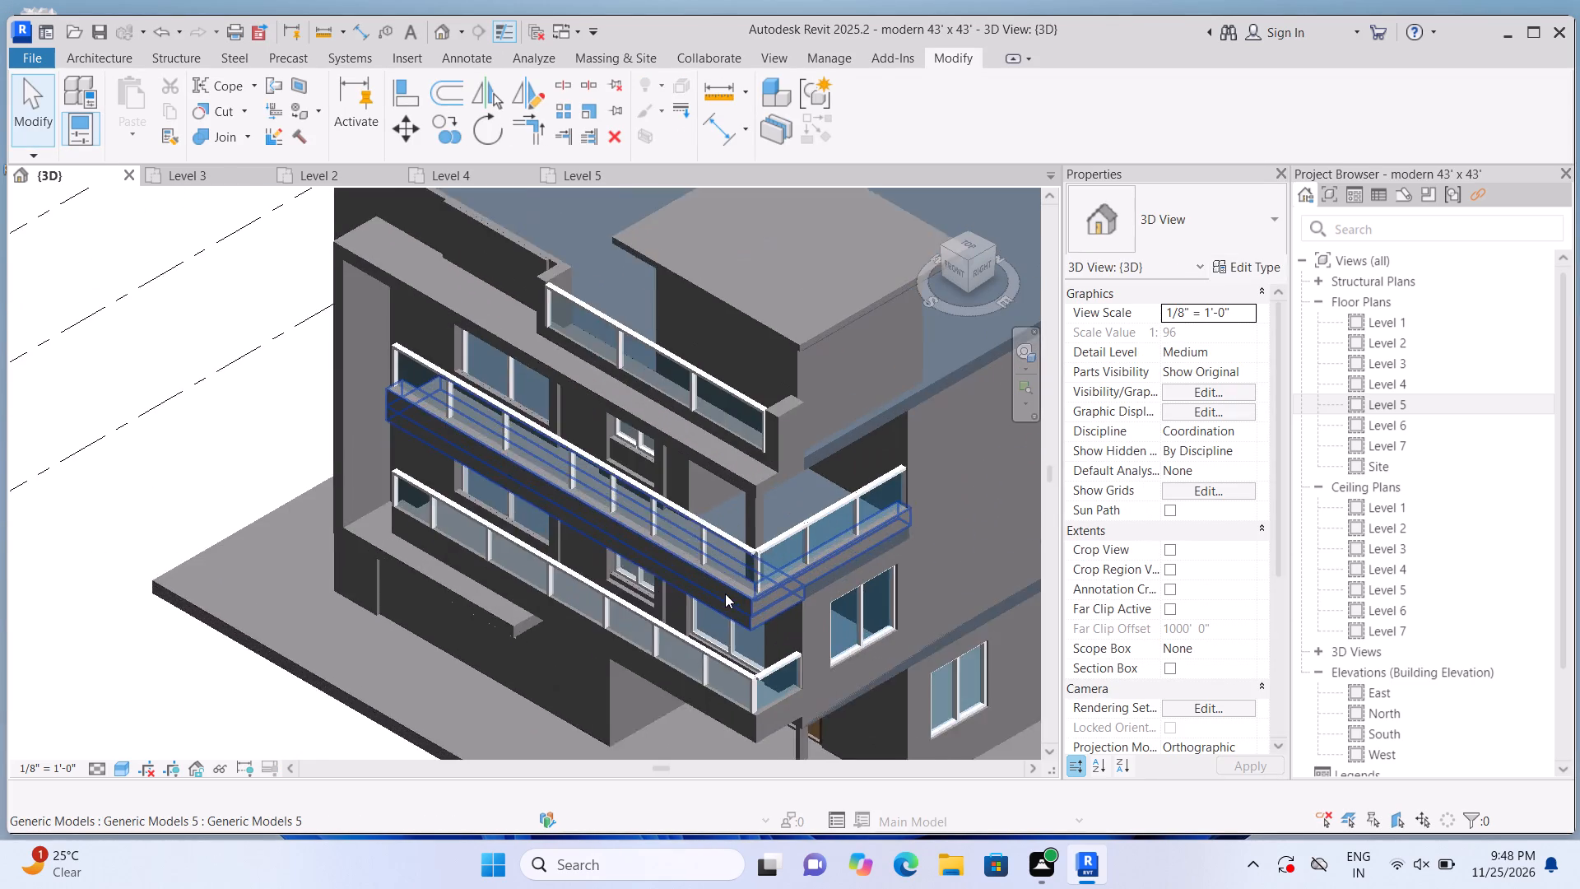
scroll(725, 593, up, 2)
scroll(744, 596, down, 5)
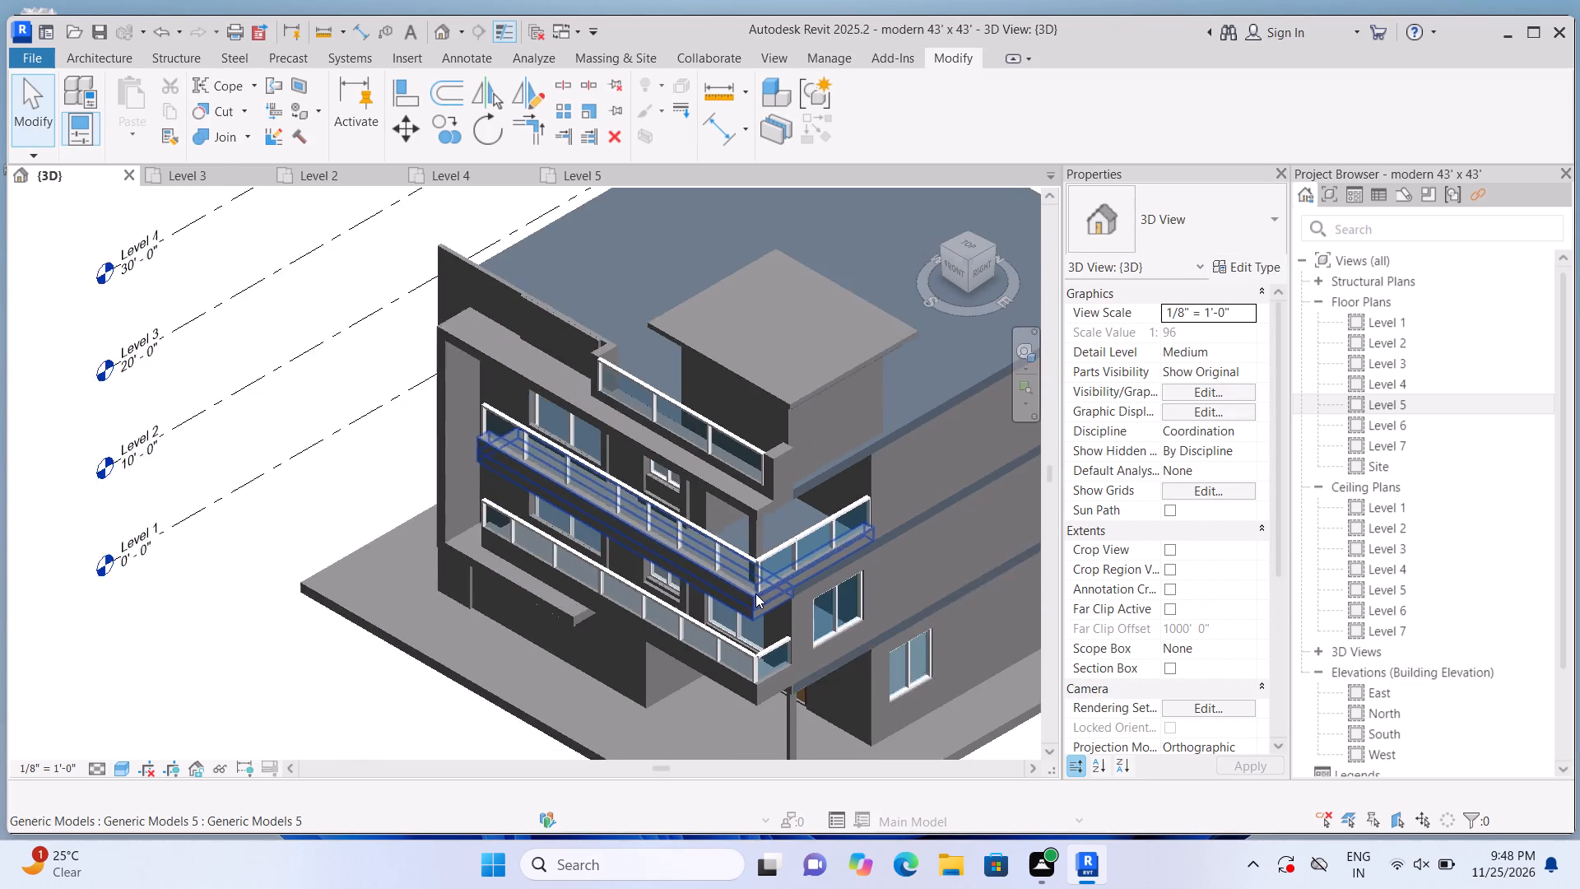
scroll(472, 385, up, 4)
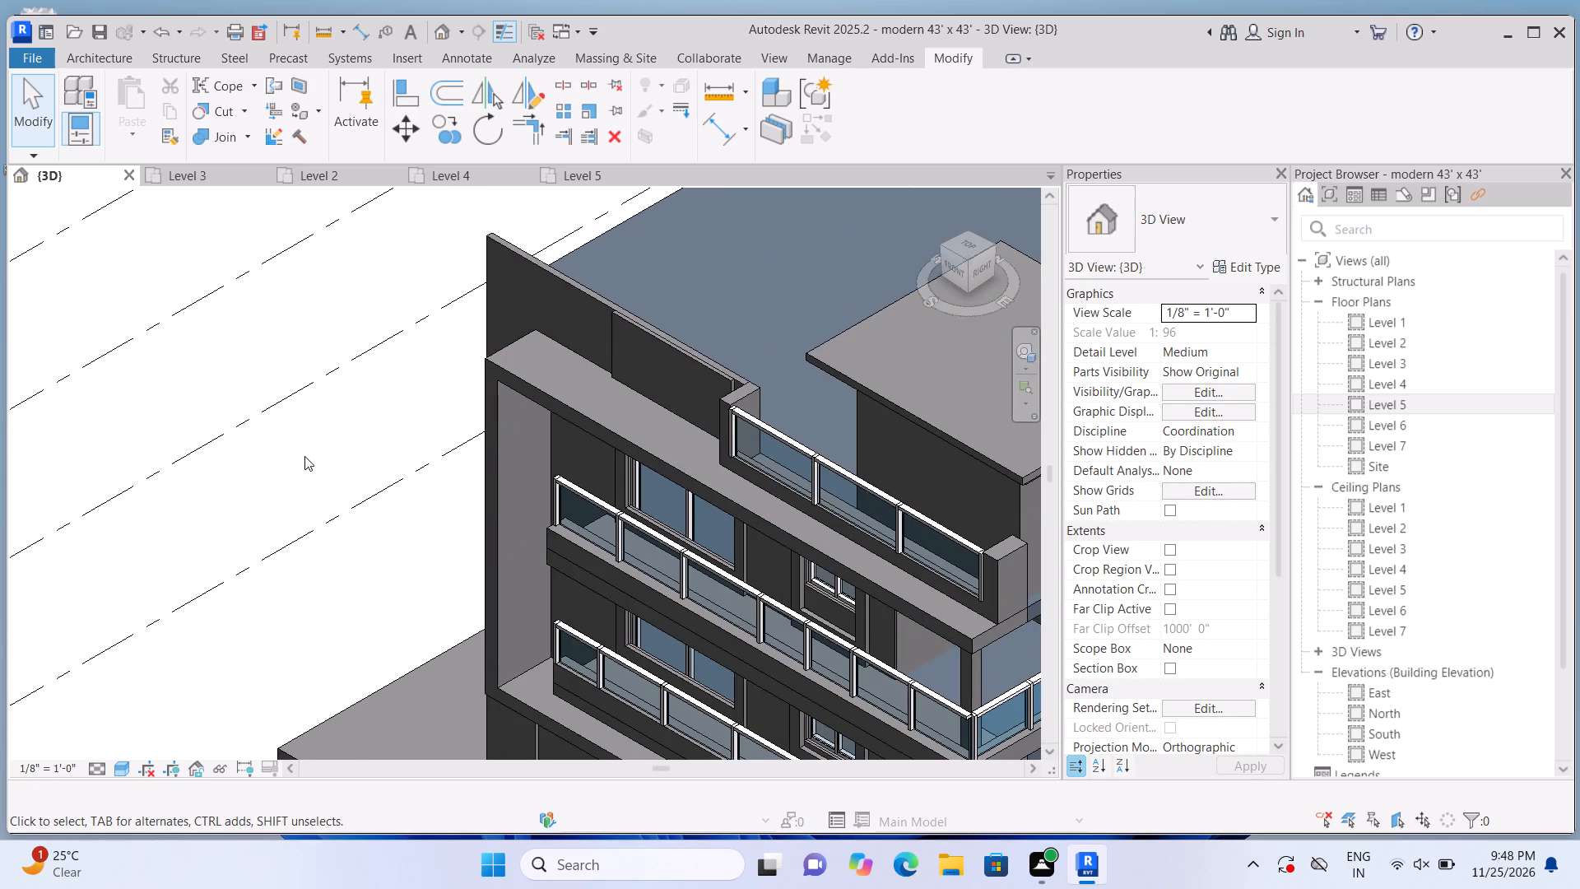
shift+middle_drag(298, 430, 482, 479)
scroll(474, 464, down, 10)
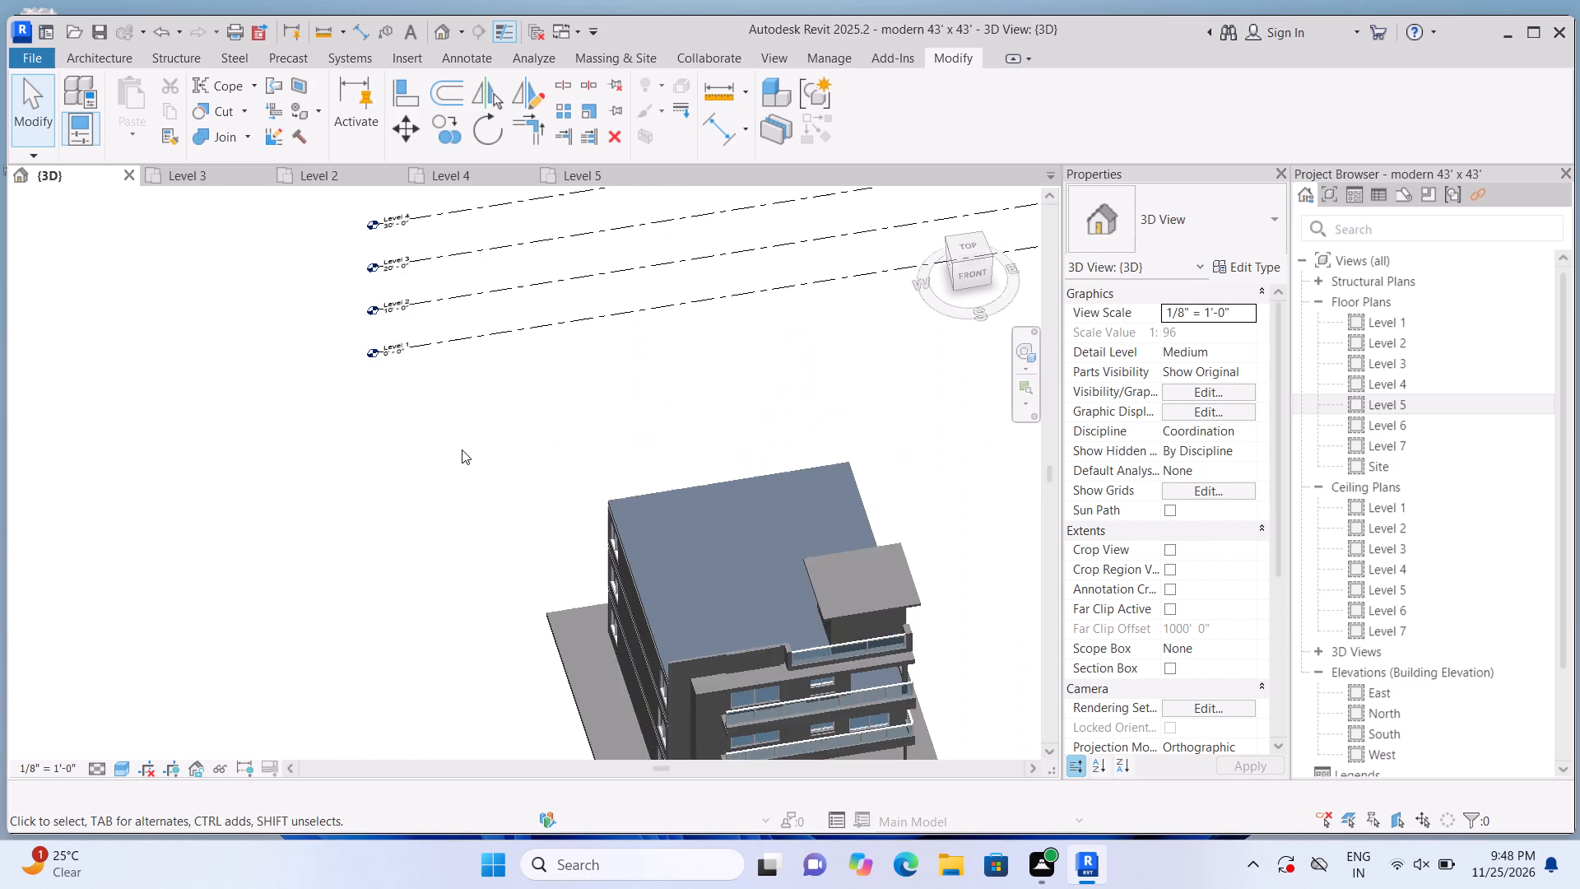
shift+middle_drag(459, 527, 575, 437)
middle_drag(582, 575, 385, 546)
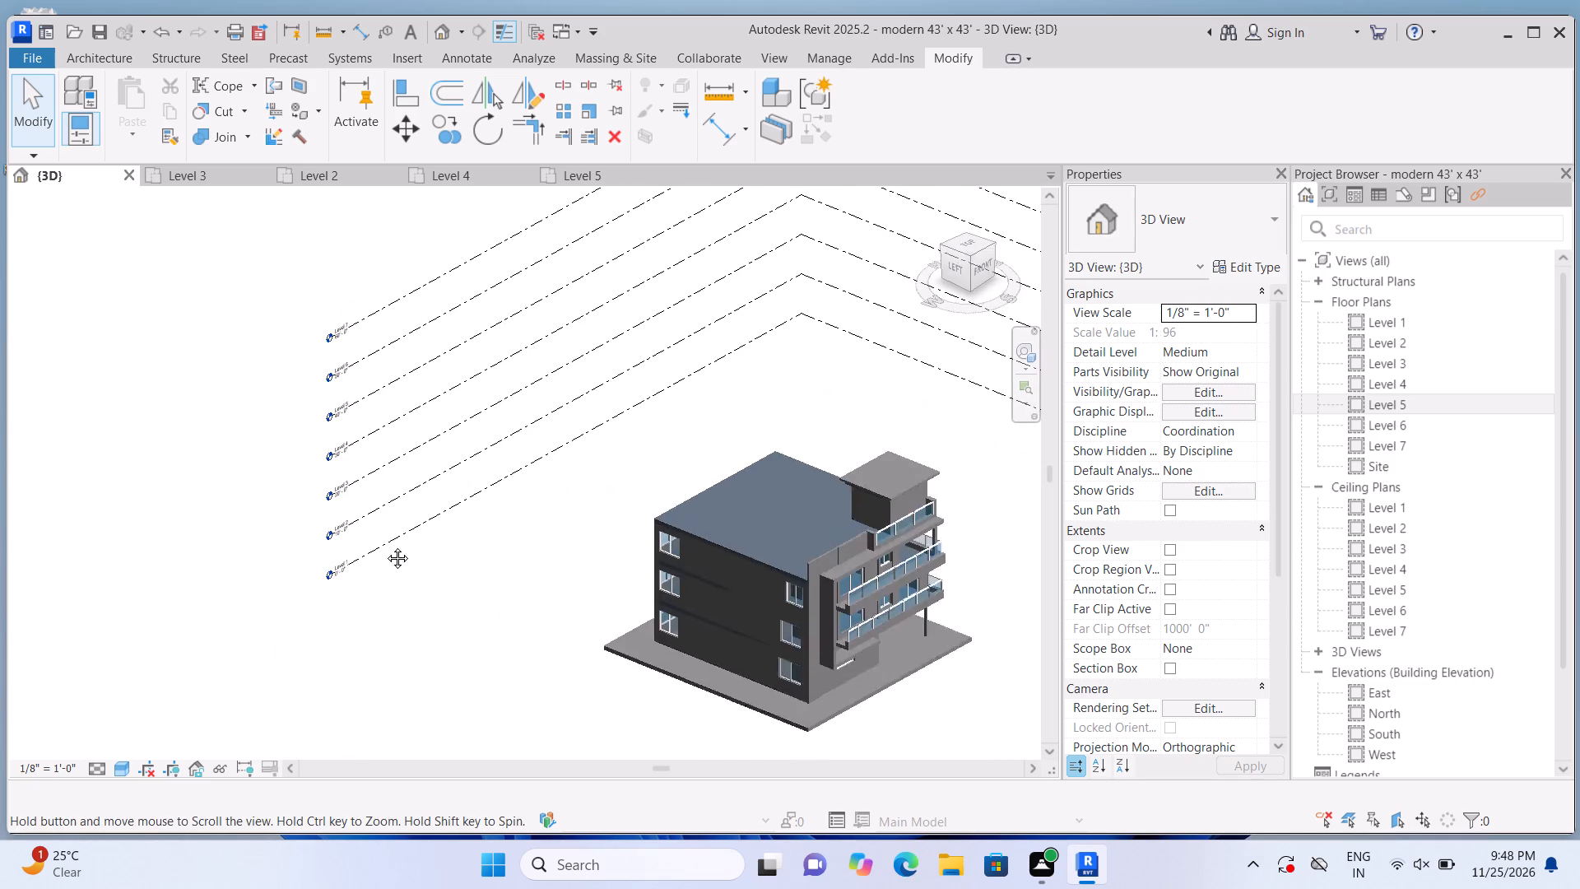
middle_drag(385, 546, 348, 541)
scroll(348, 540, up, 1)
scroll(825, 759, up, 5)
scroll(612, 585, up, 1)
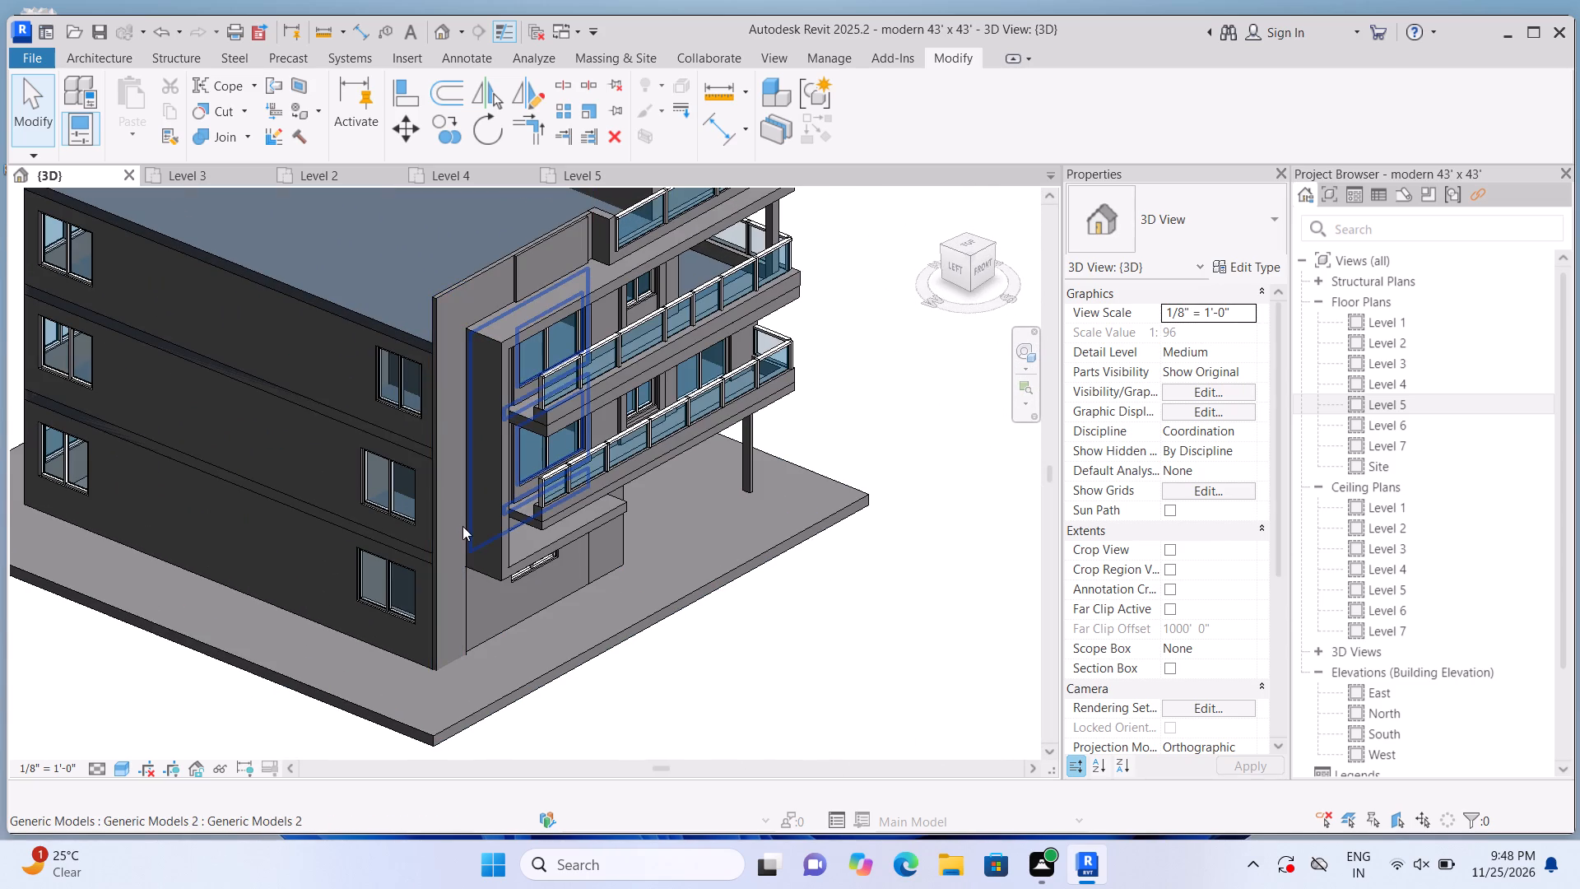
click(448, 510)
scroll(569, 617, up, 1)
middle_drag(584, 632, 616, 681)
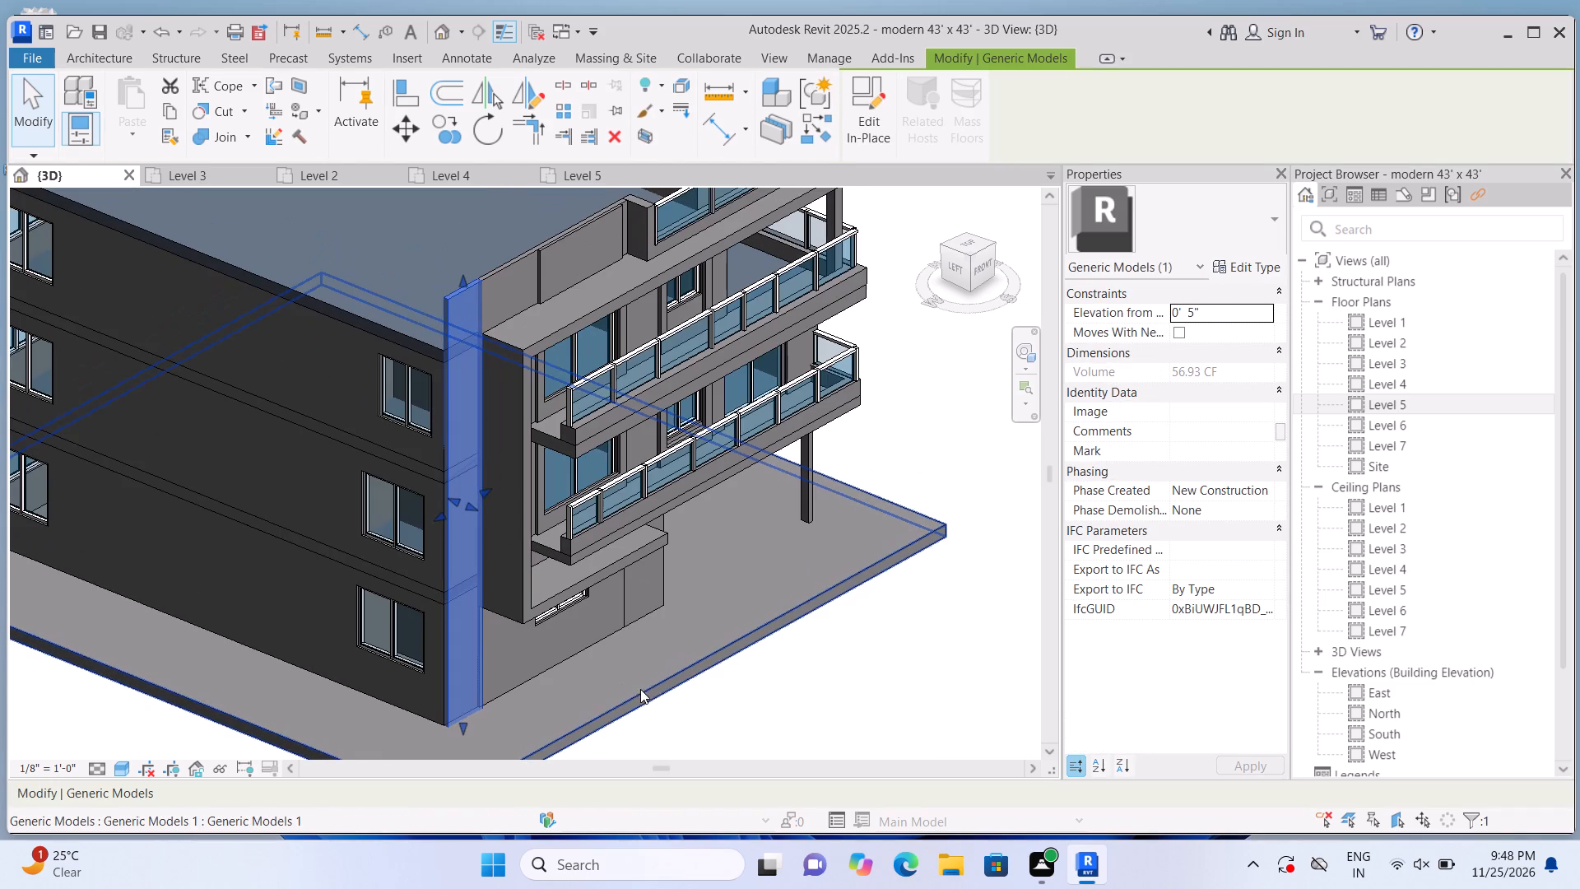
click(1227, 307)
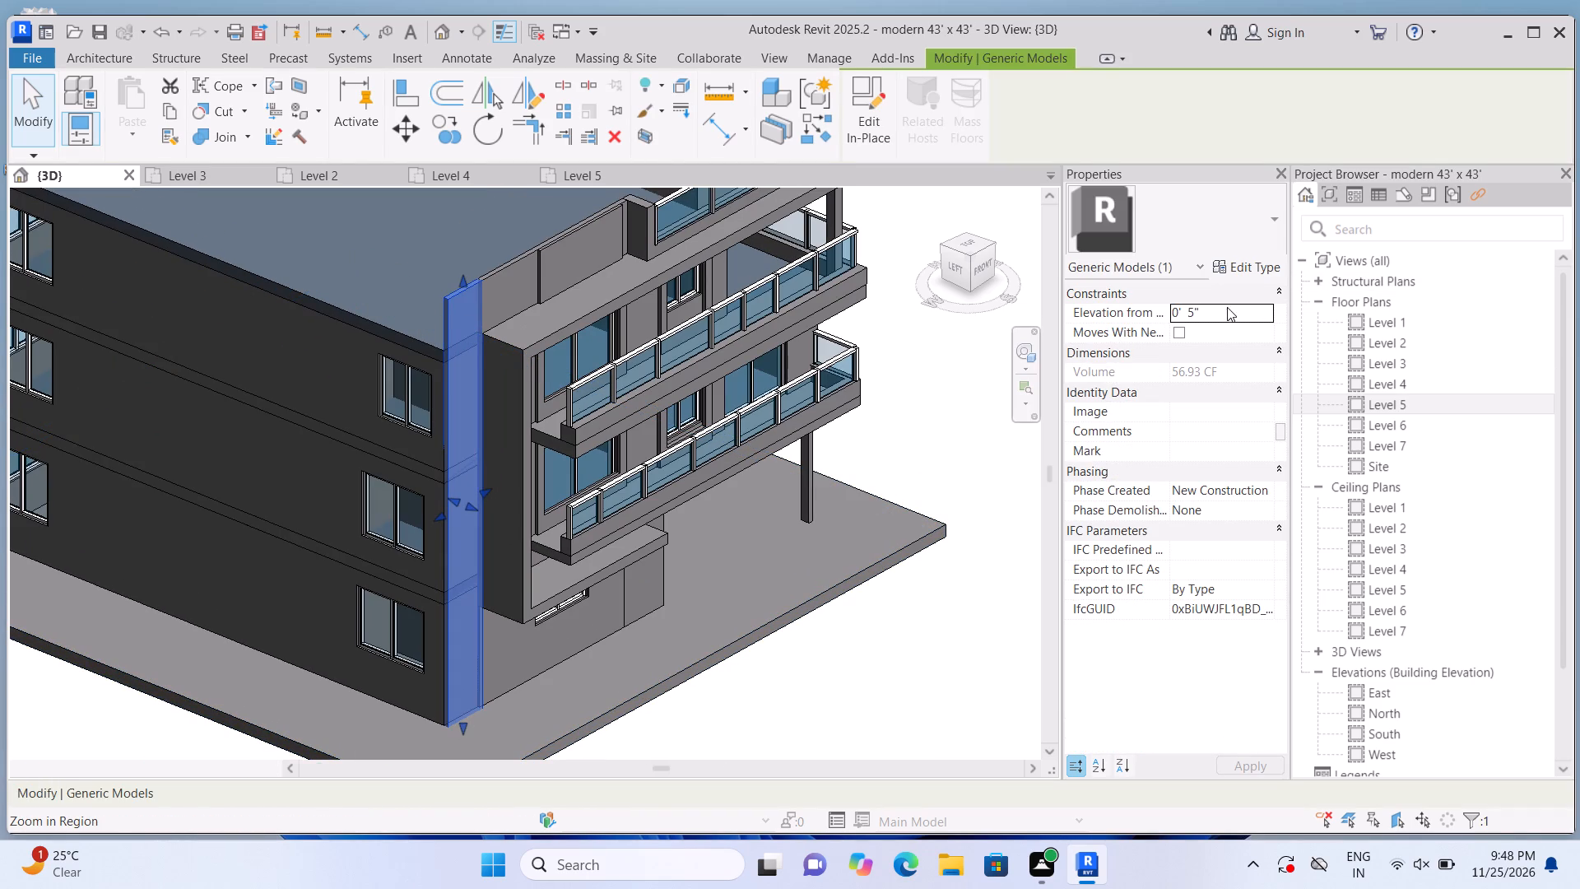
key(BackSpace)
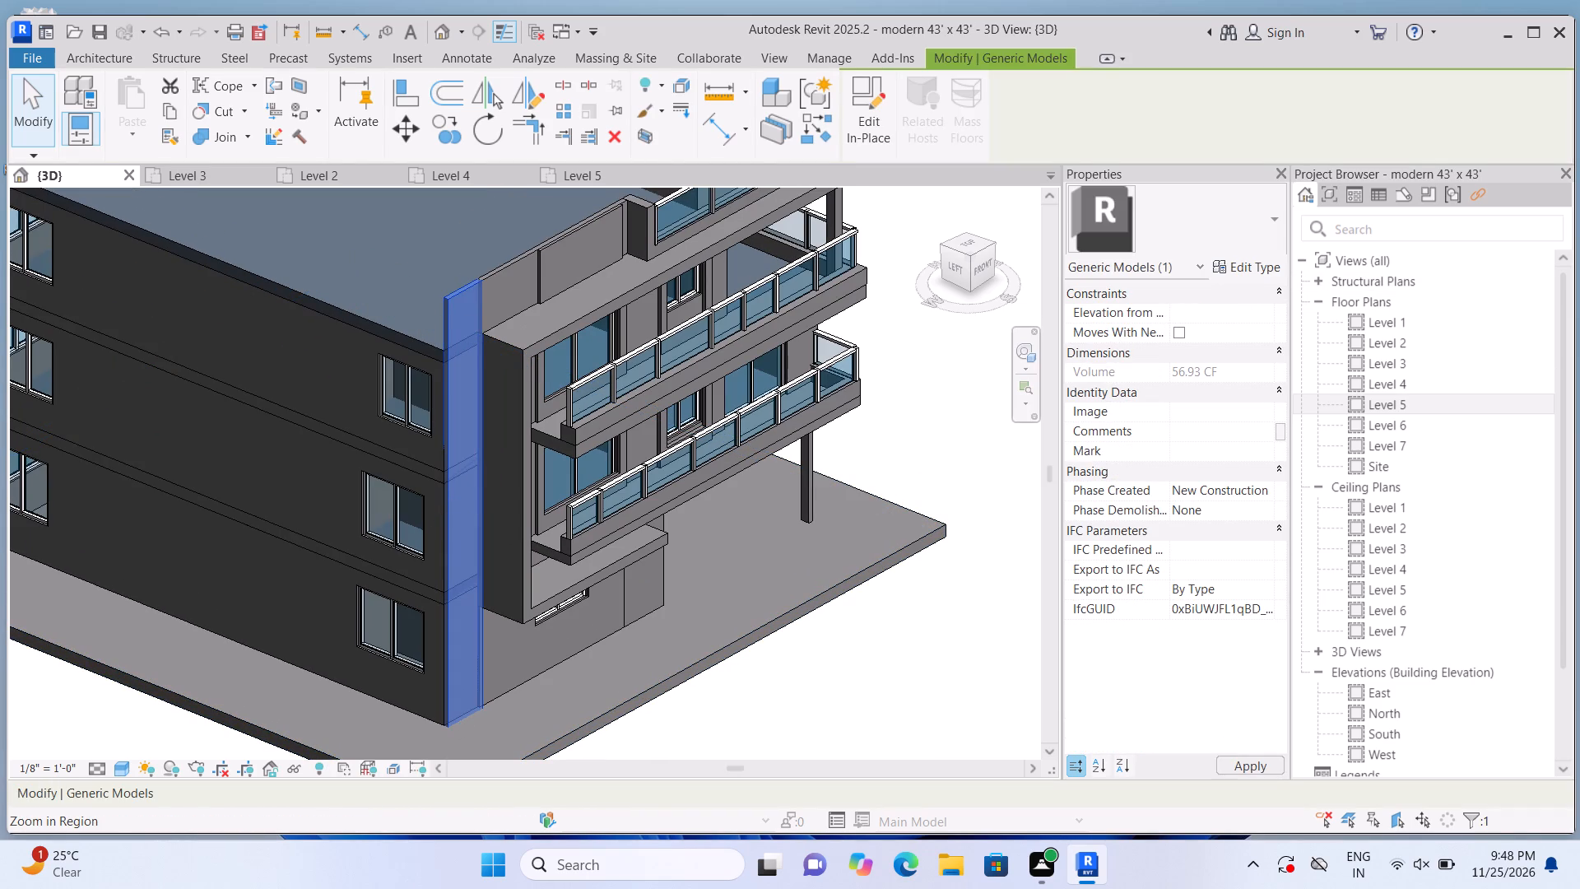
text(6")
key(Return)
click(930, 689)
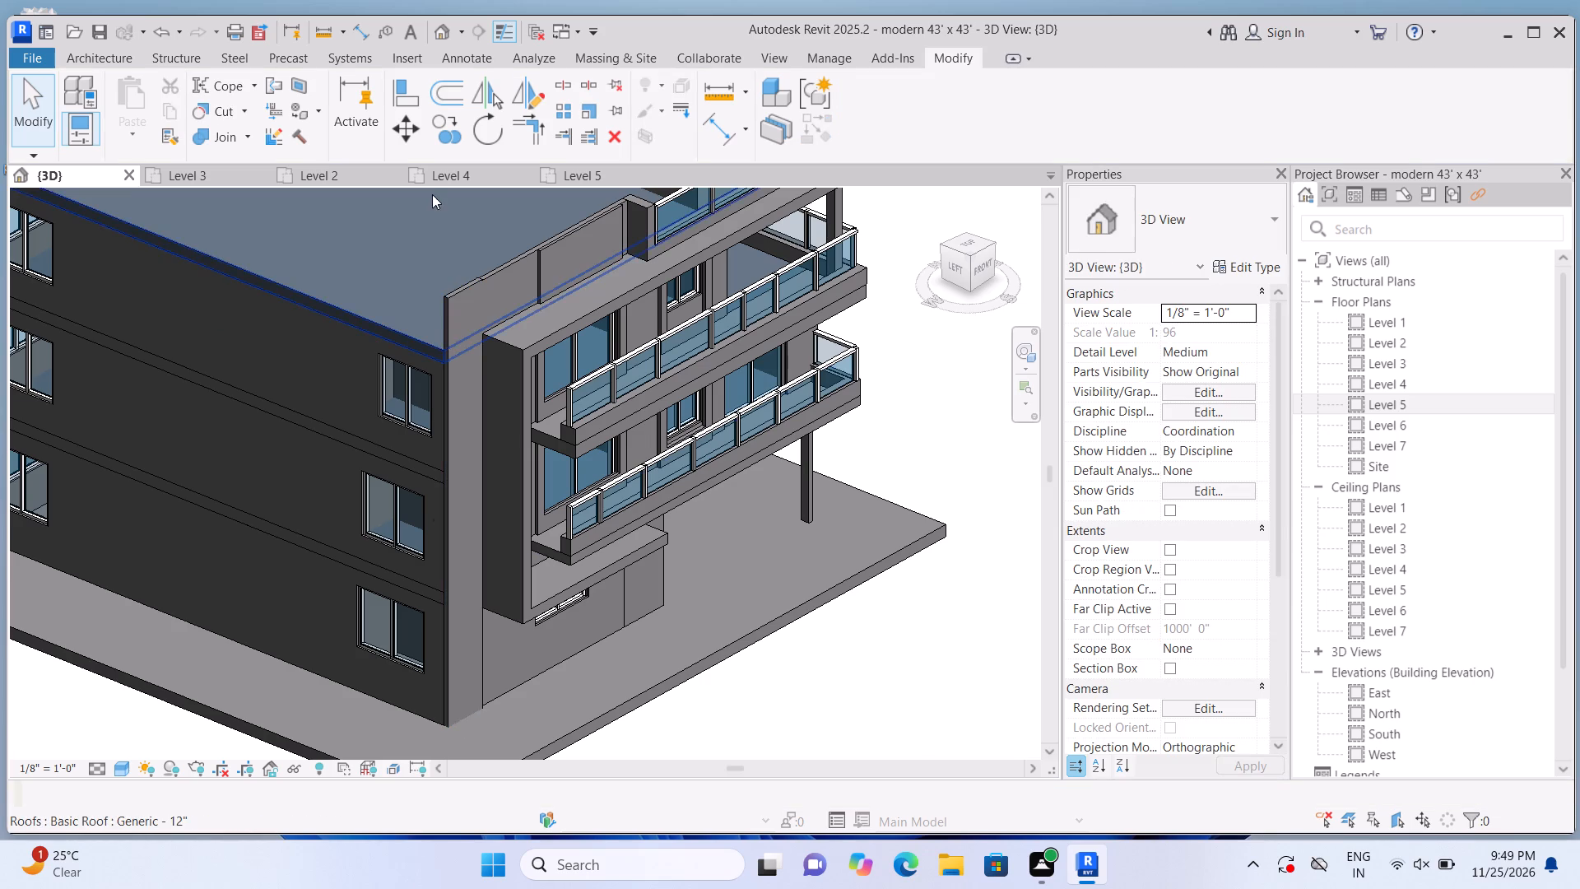
Inspect the top parapet band's properties and its alignment with the adjoining left strip.
scroll(432, 195, up, 1)
scroll(478, 261, up, 3)
click(509, 302)
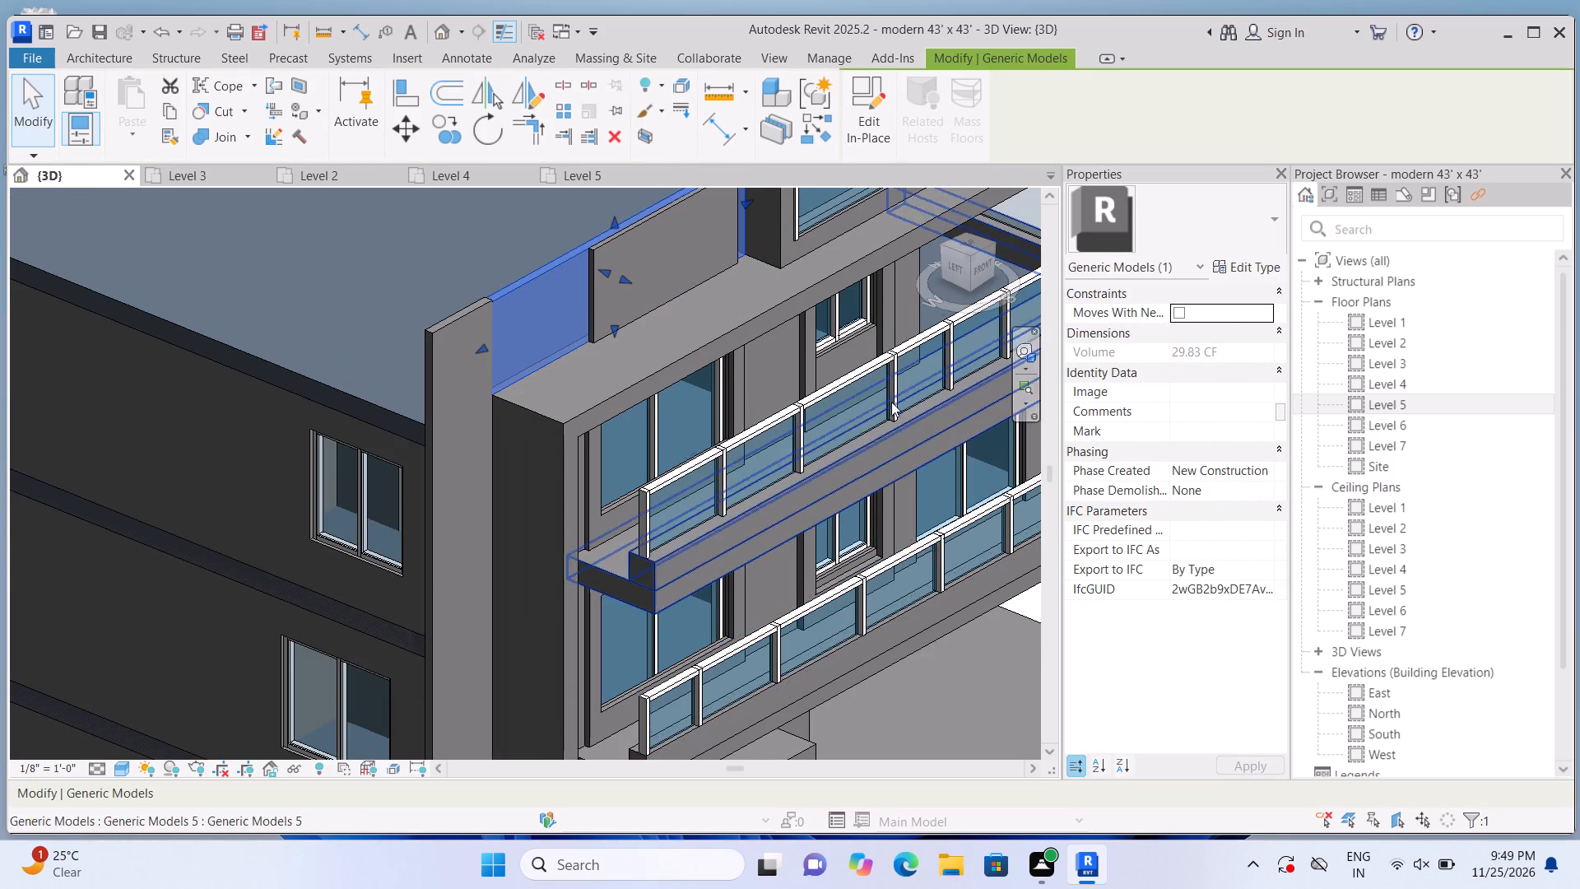
scroll(756, 403, up, 1)
scroll(848, 562, down, 7)
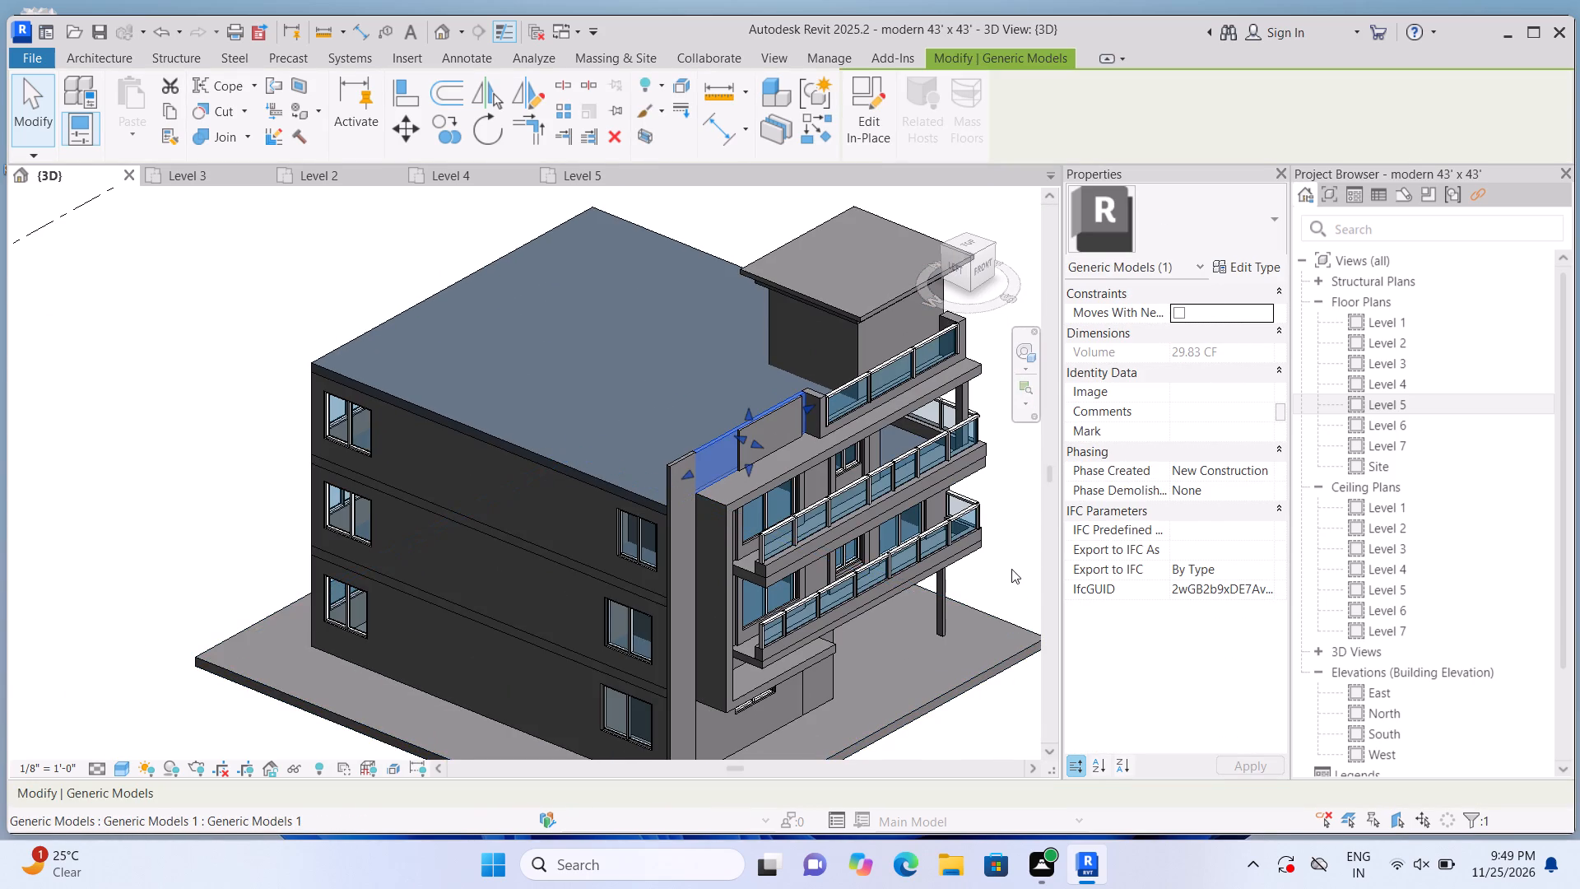
scroll(984, 533, up, 3)
middle_drag(978, 477, 750, 536)
scroll(755, 534, up, 1)
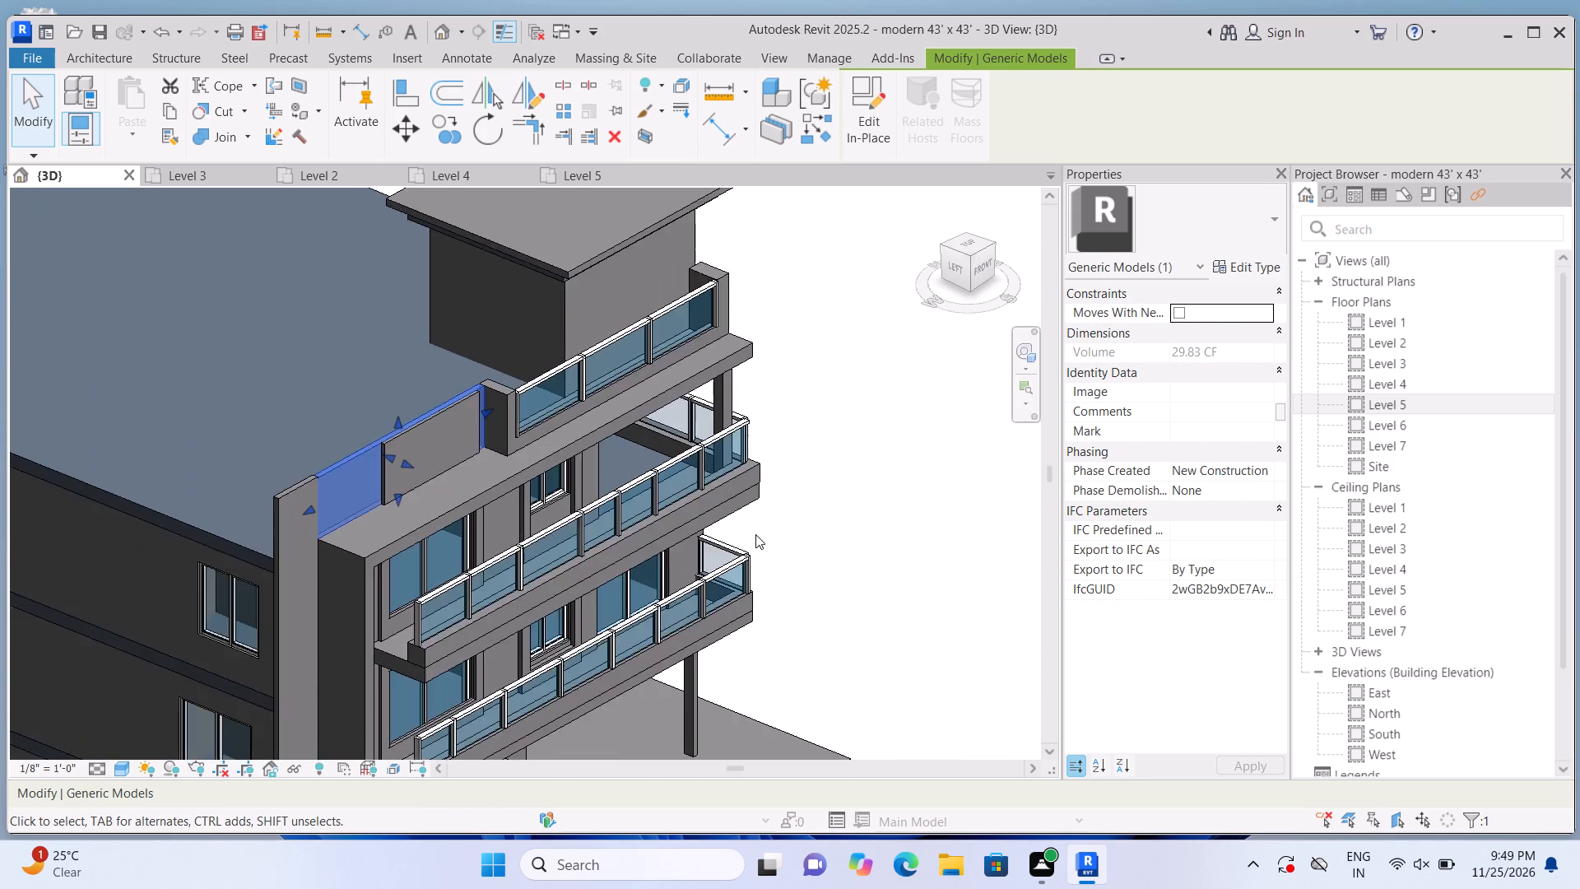
scroll(755, 534, up, 1)
middle_drag(767, 482, 826, 431)
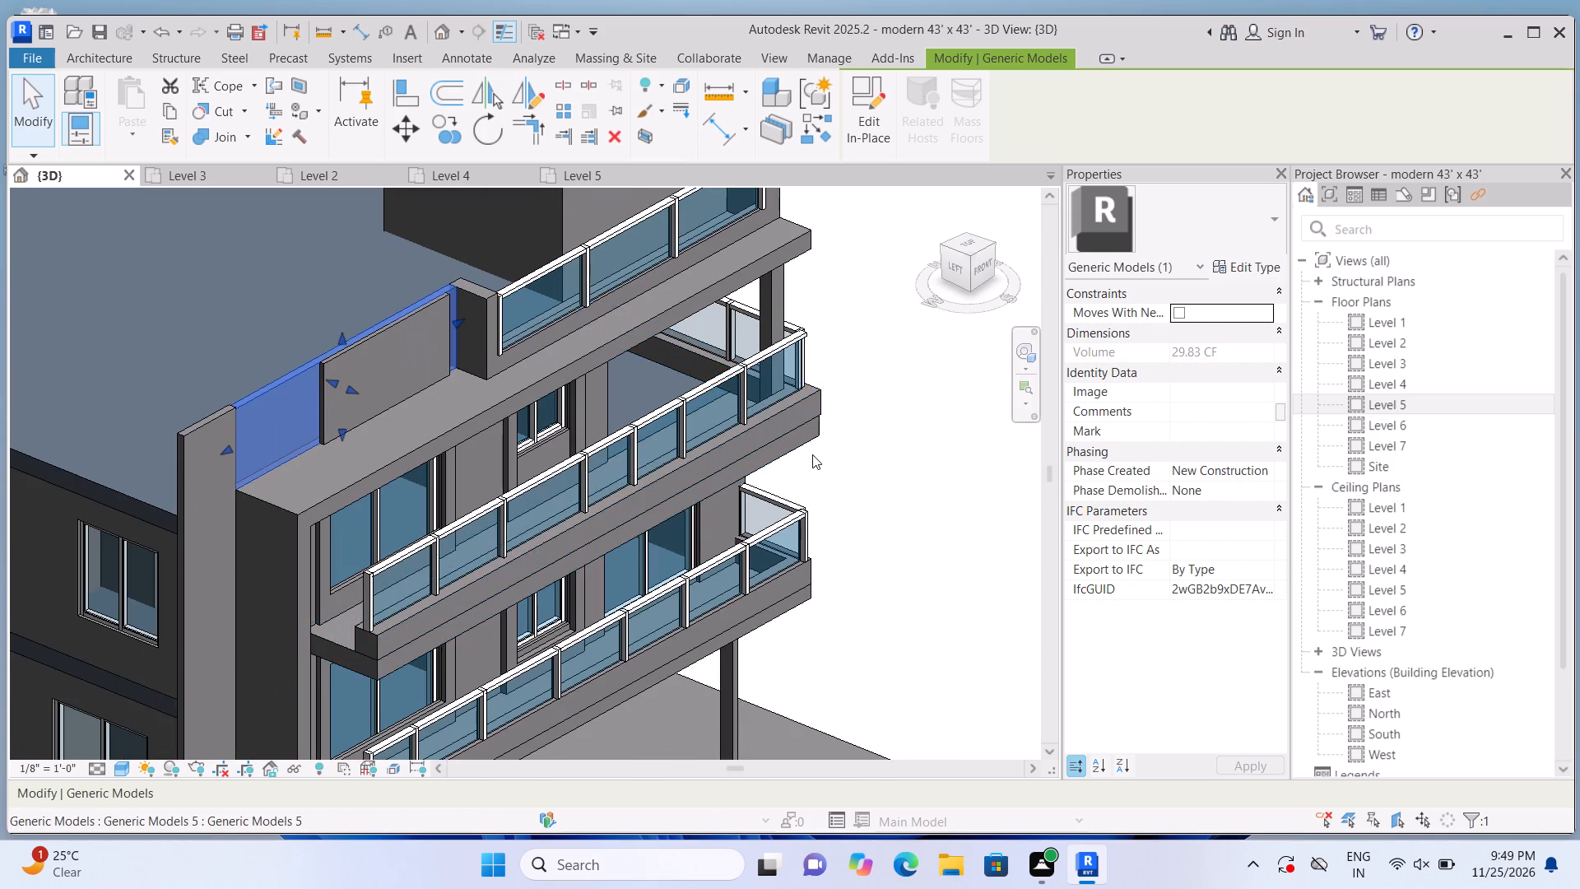
scroll(812, 455, up, 1)
click(862, 378)
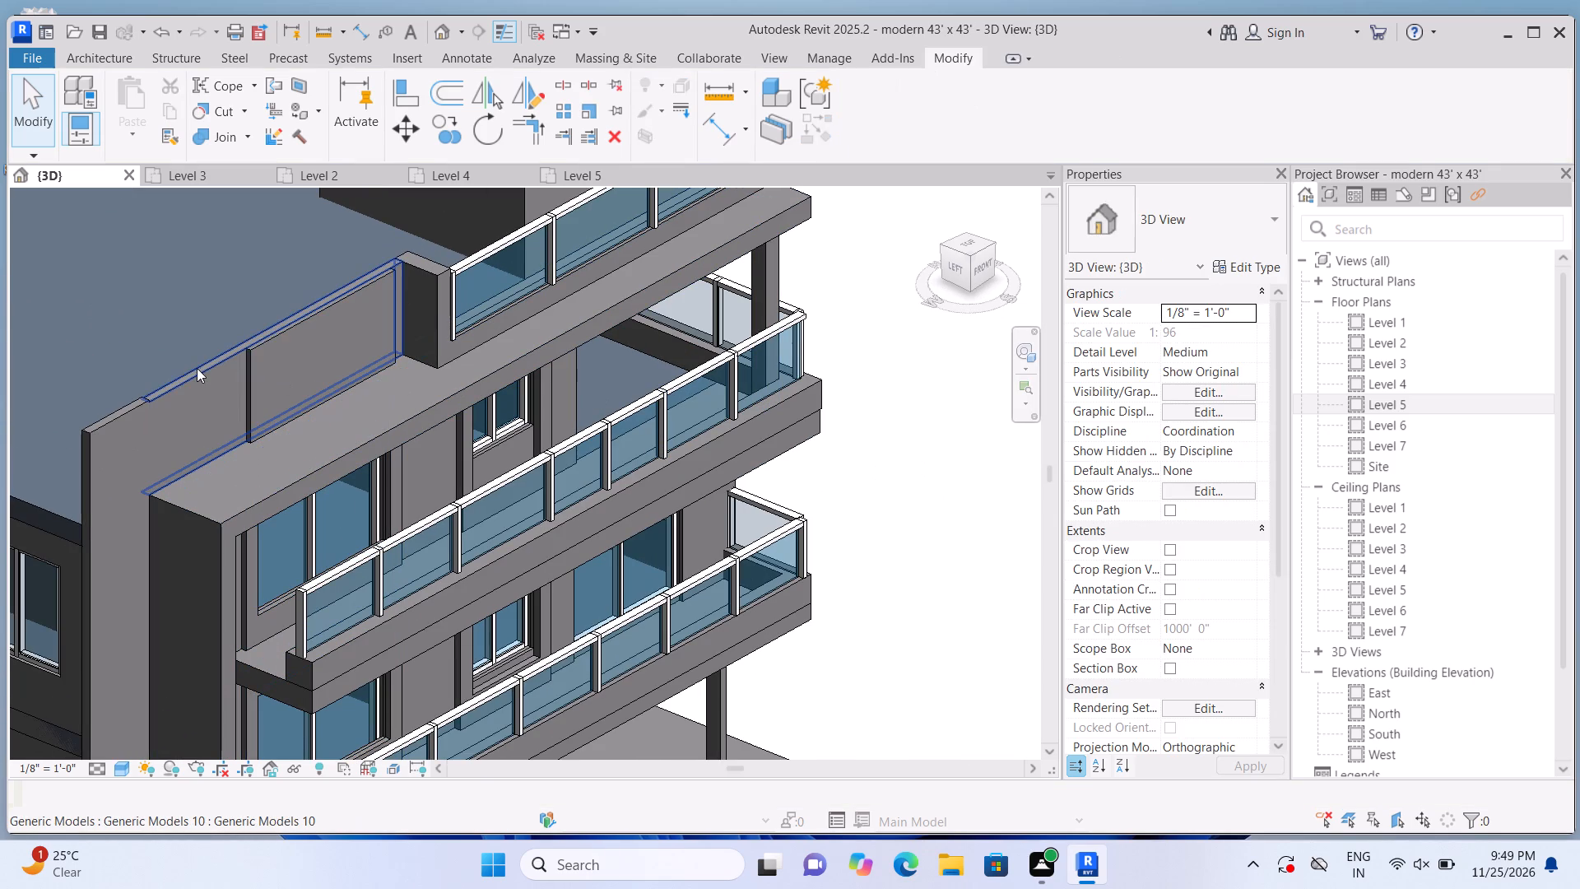
click(197, 368)
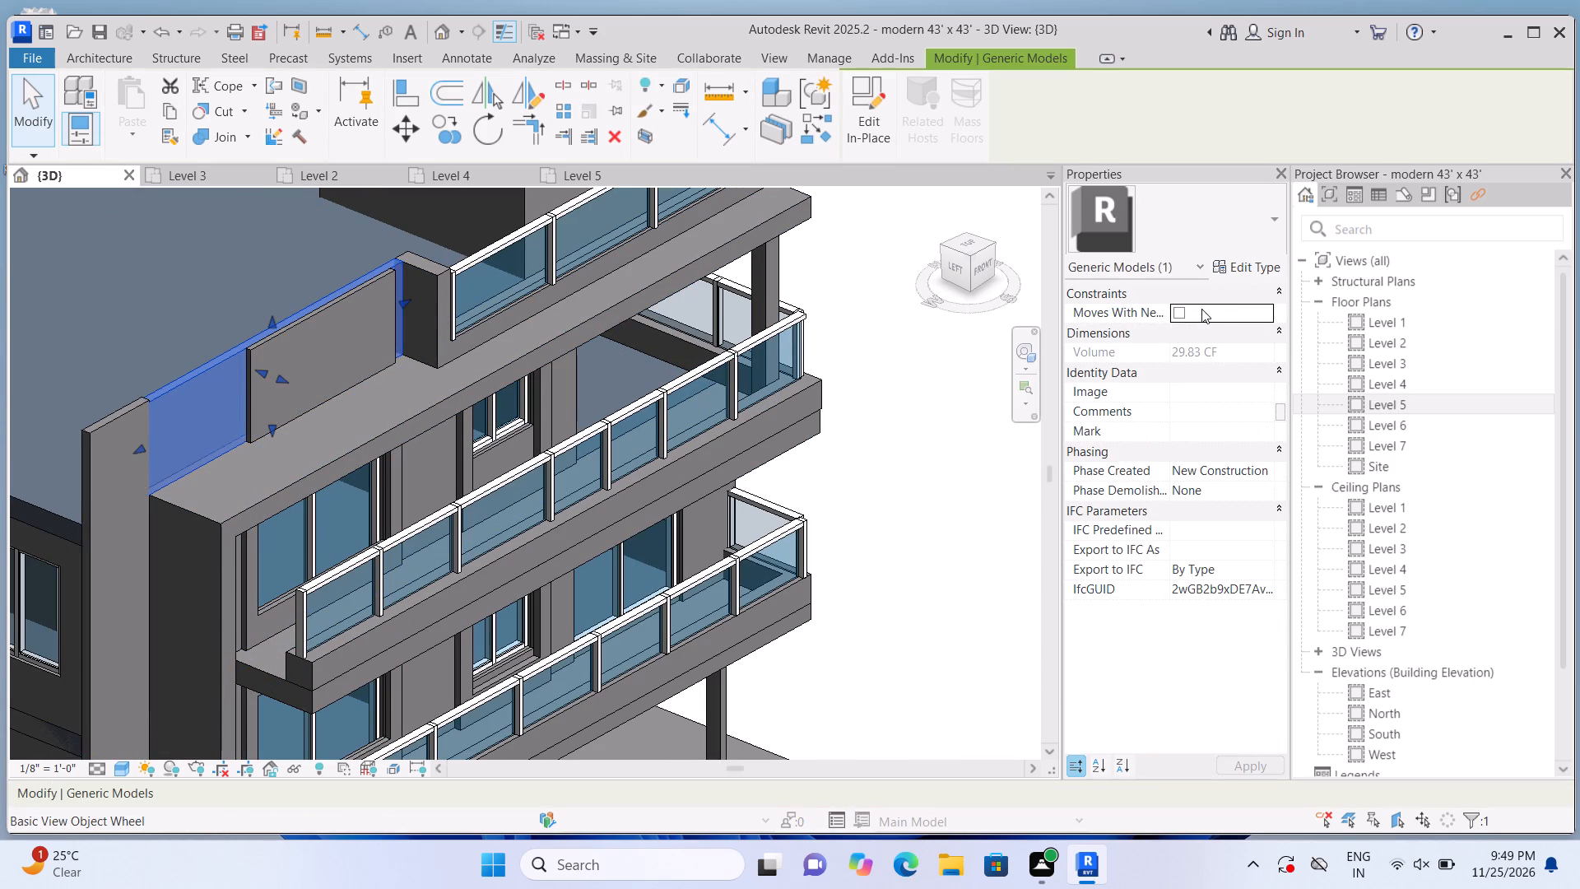
click(1203, 309)
scroll(971, 442, down, 2)
scroll(718, 482, up, 1)
click(932, 458)
scroll(289, 467, up, 3)
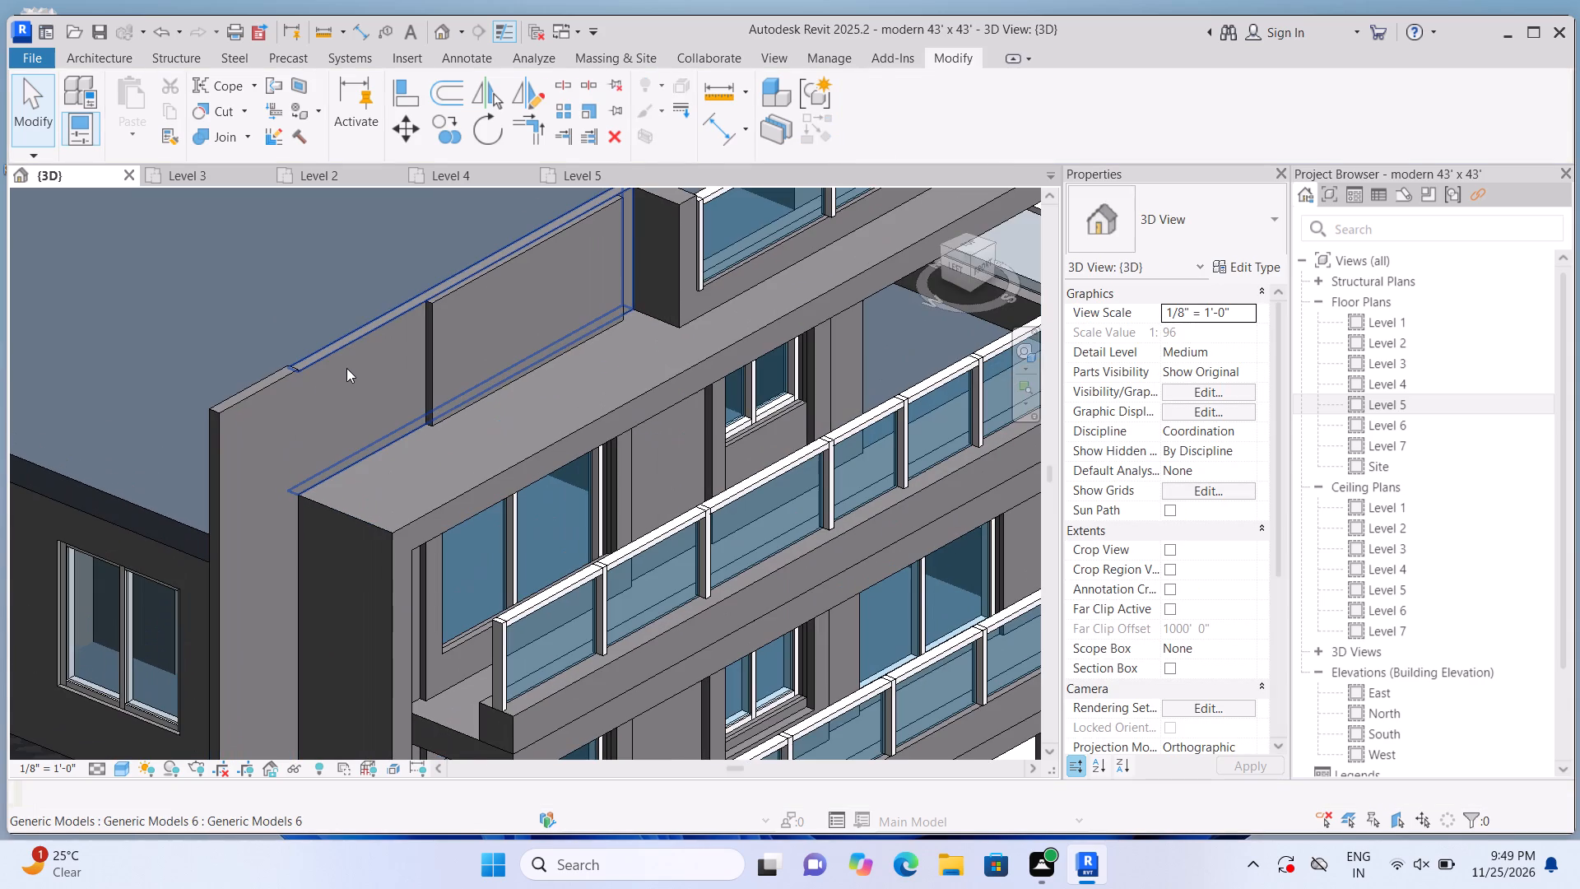
click(347, 368)
scroll(367, 372, down, 3)
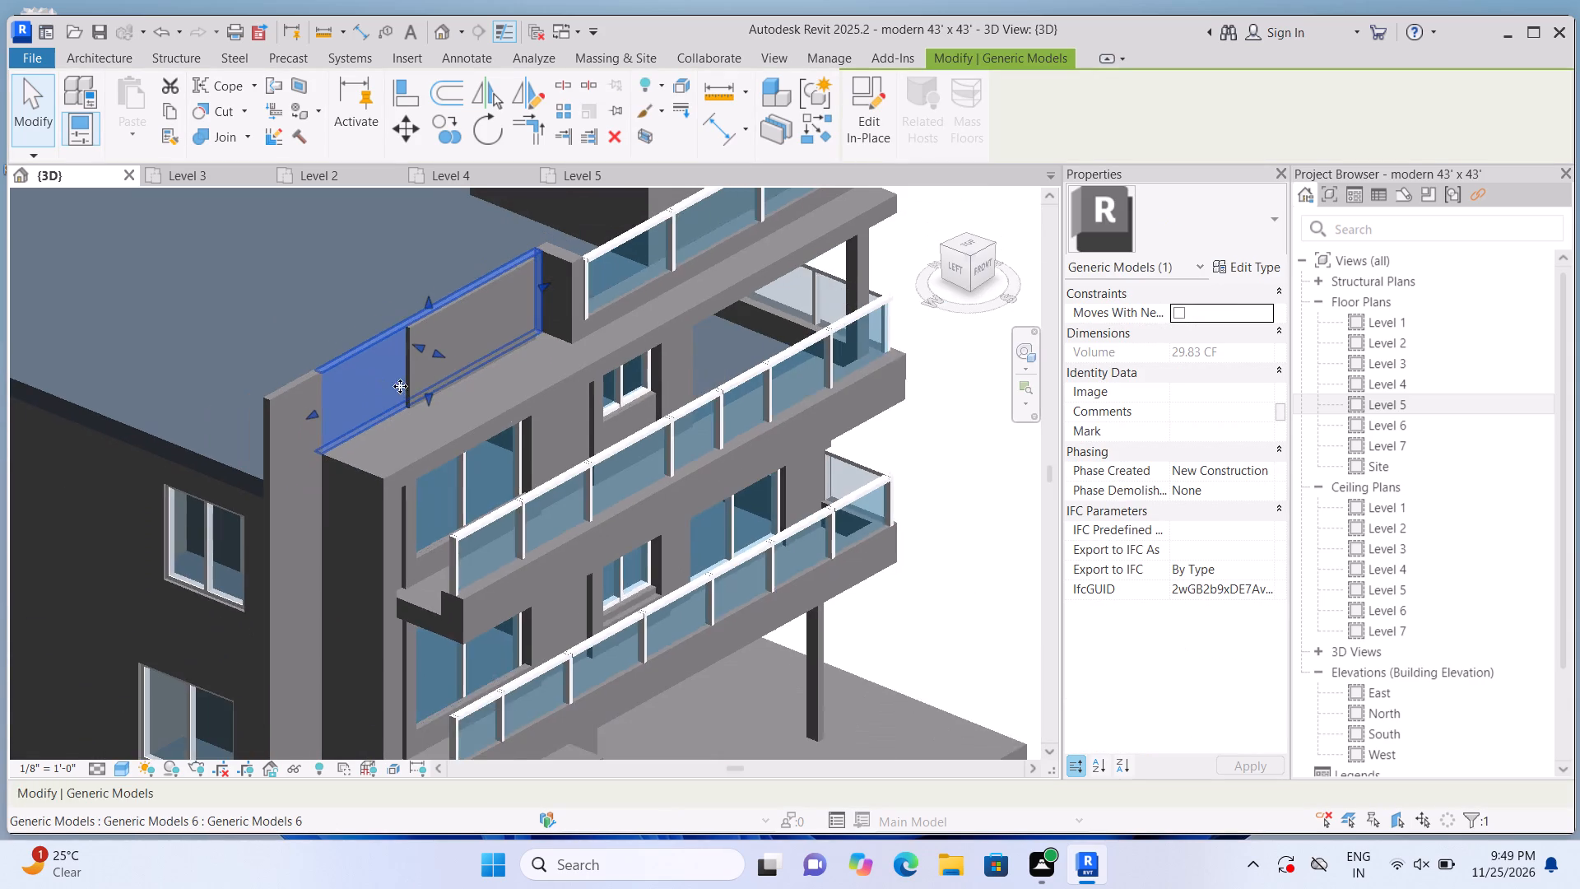
click(943, 542)
scroll(505, 559, up, 1)
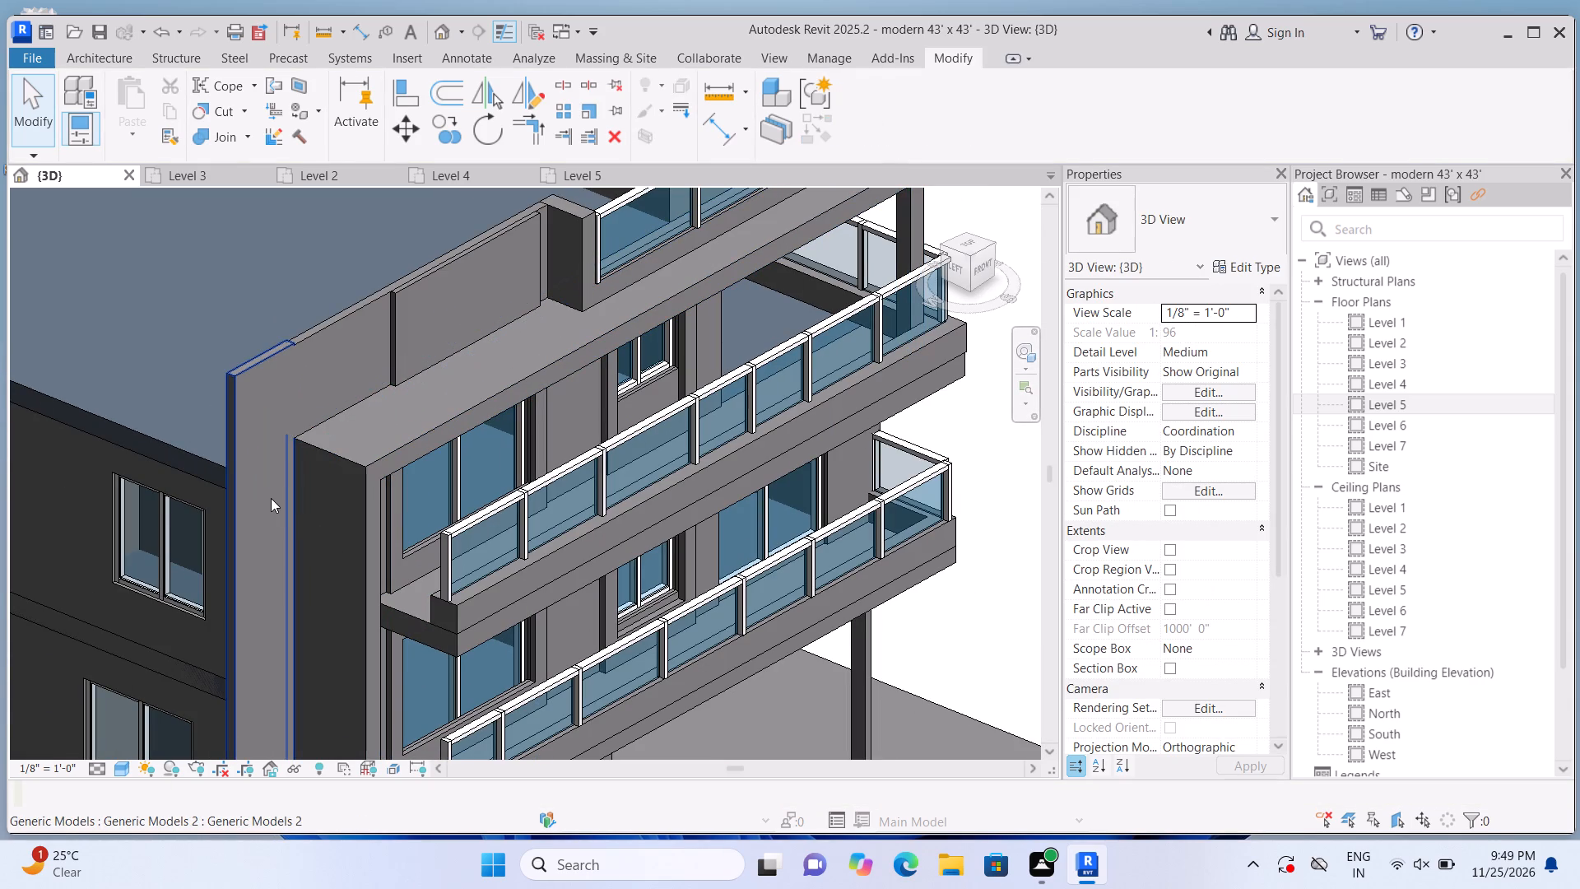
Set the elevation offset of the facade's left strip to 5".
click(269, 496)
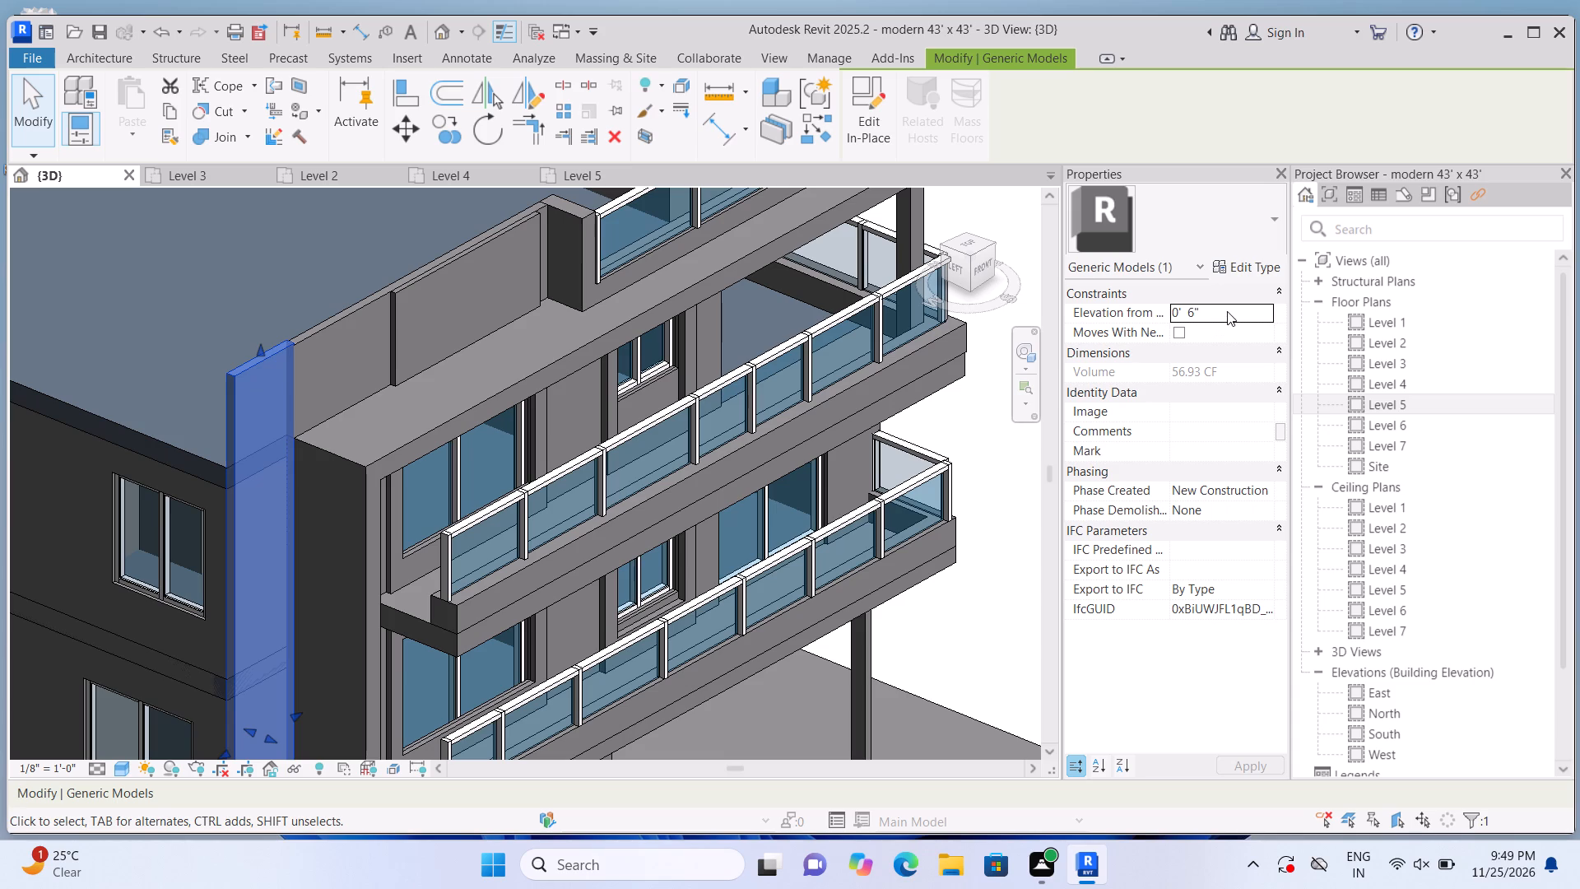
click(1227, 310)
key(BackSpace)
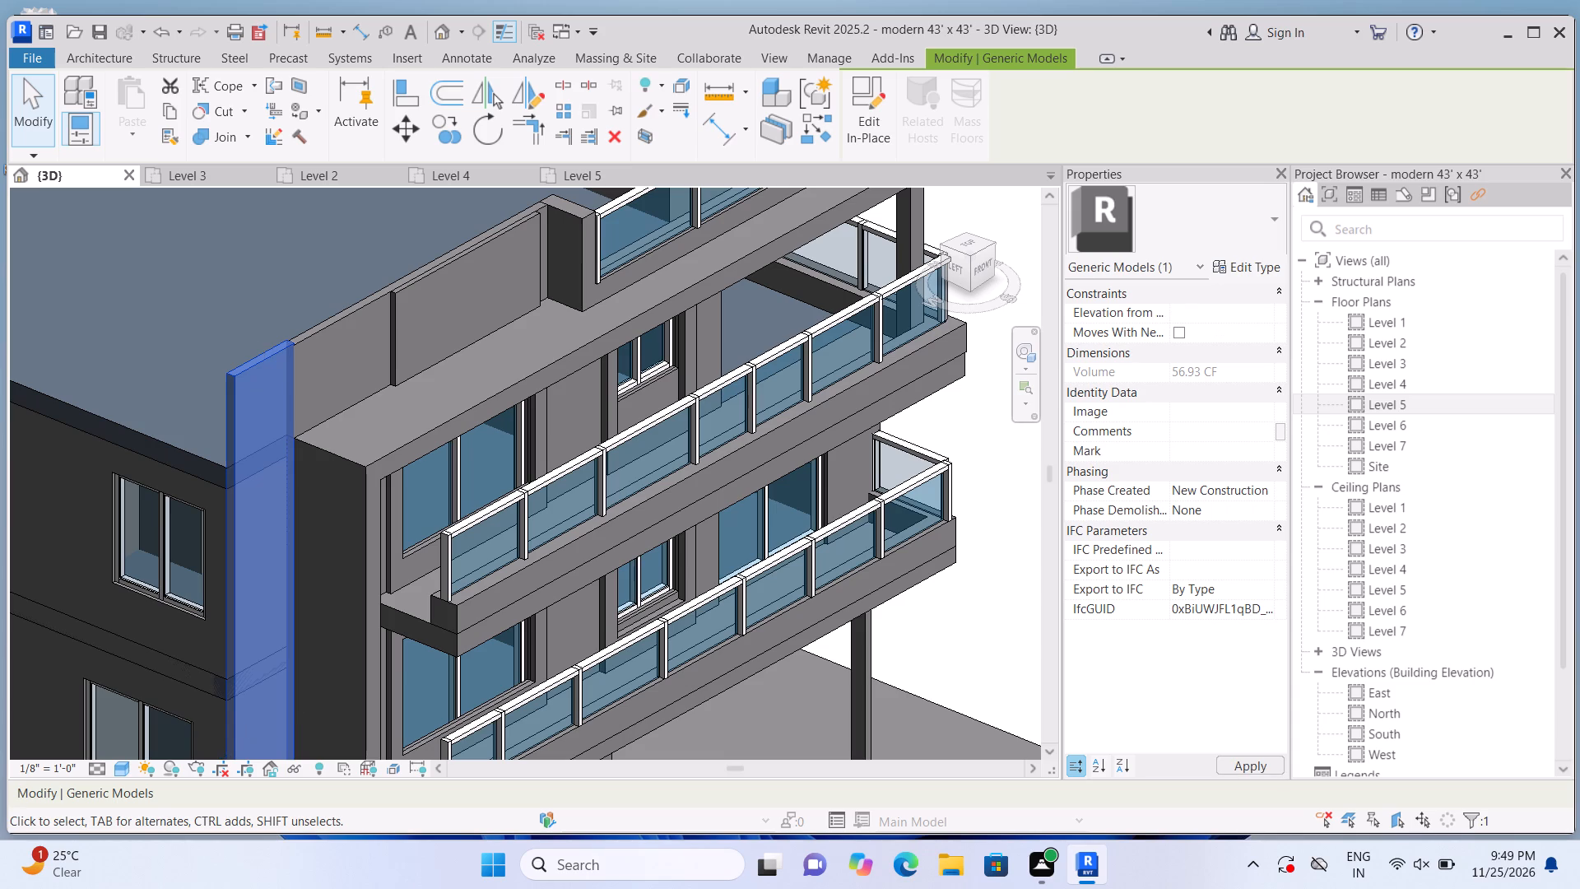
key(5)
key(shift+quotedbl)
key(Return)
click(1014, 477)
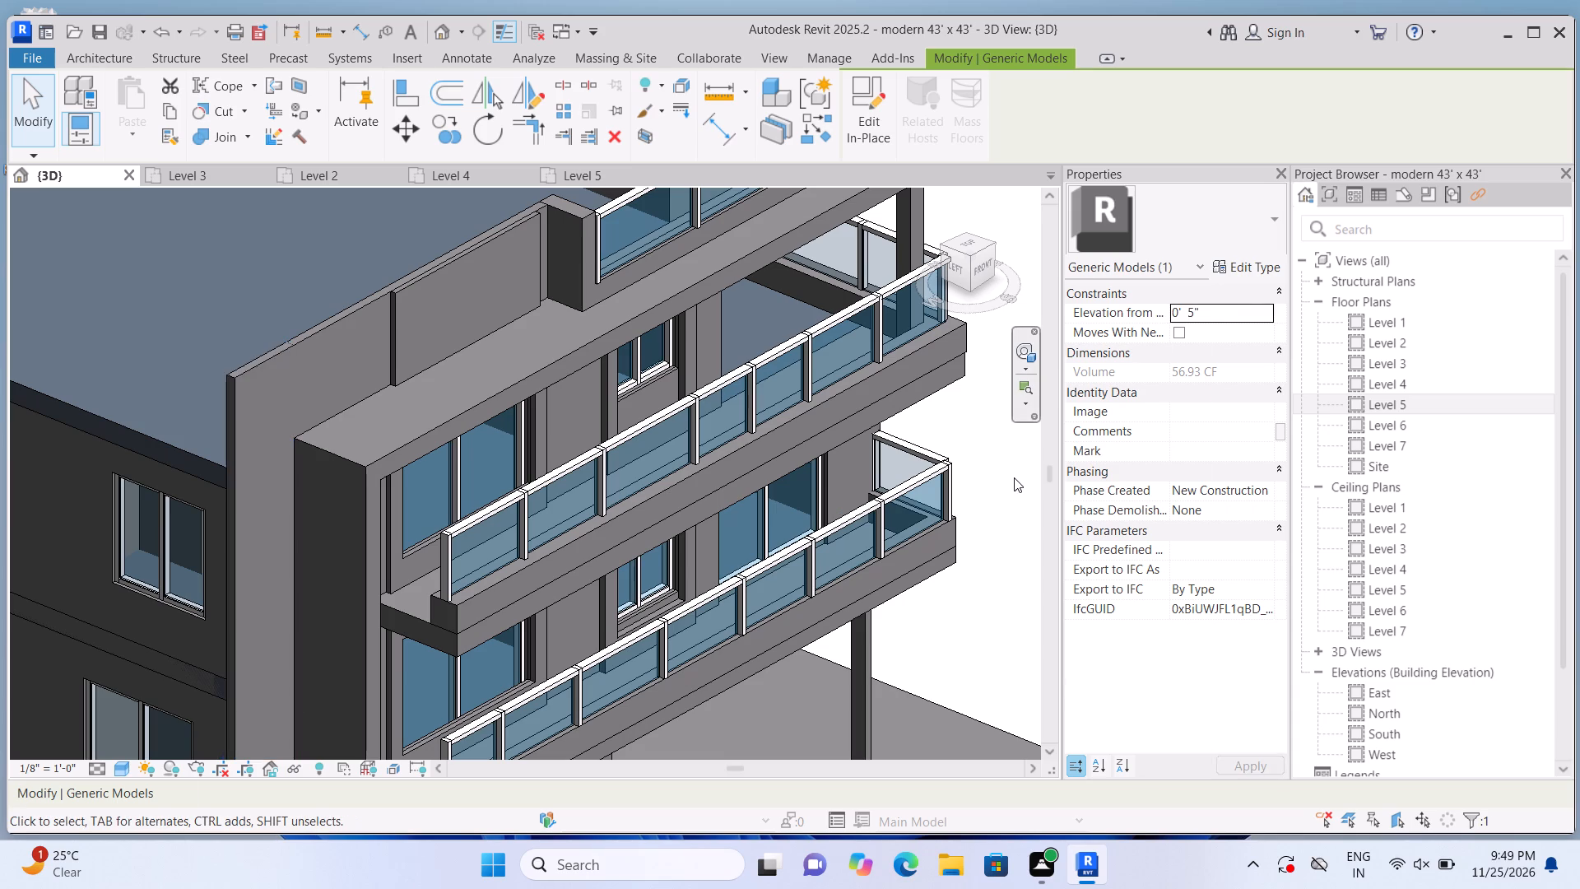
Examine the junction between the left strip and the top parapet band above the projecting frame.
scroll(912, 398, down, 3)
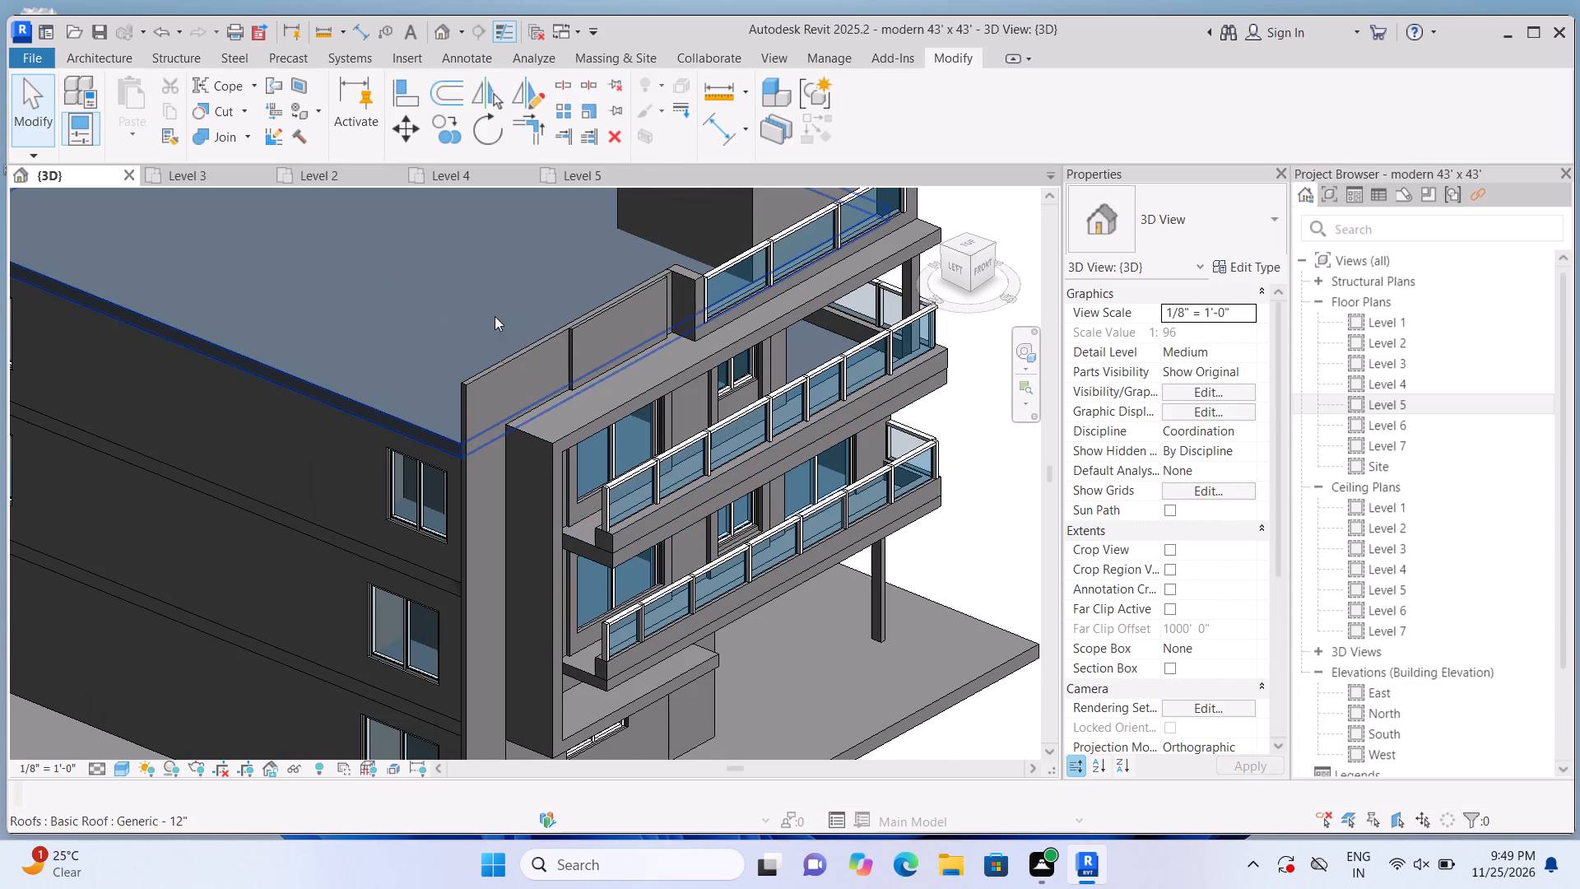
middle_drag(497, 318, 486, 385)
scroll(583, 473, up, 7)
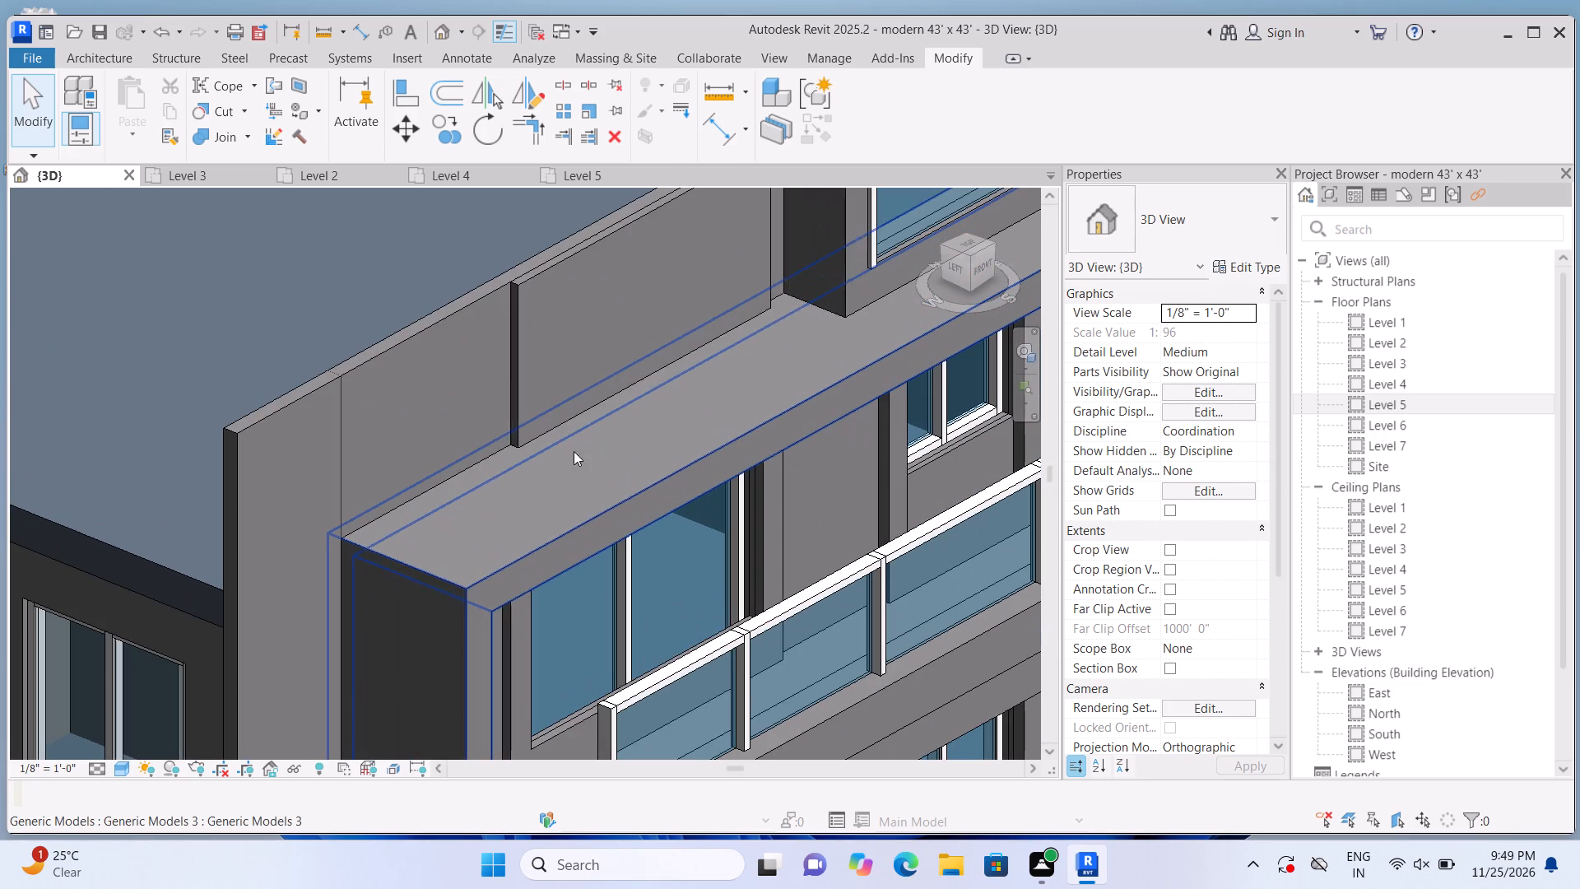
middle_drag(444, 409, 500, 393)
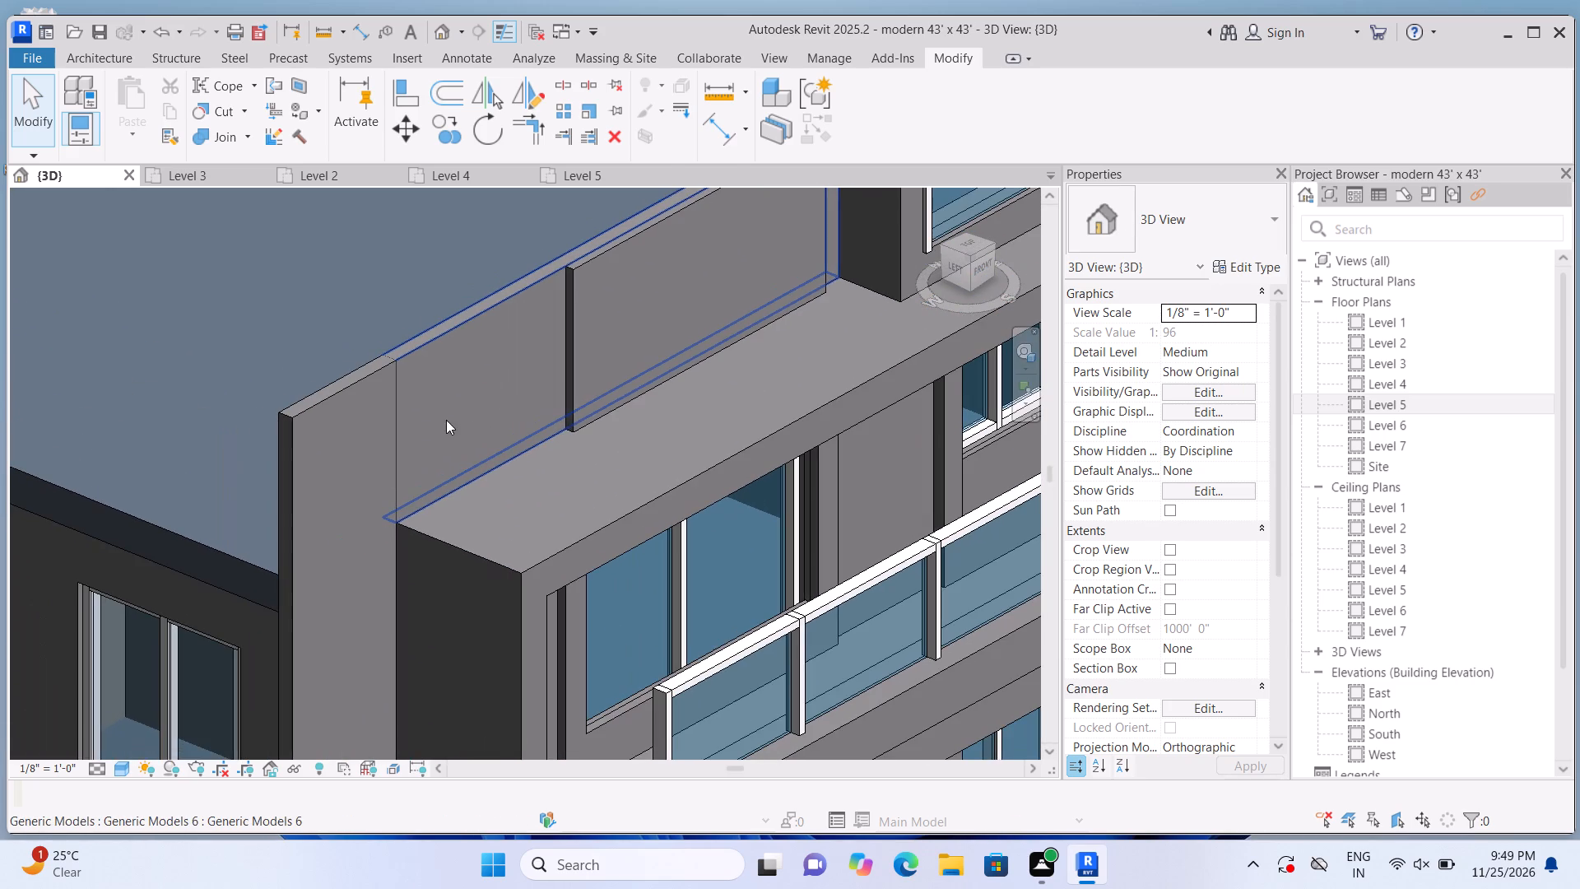
scroll(253, 886, up, 2)
Examine the top end of the facade's left strip and where it meets the raised edge of the parapet band.
scroll(146, 414, up, 5)
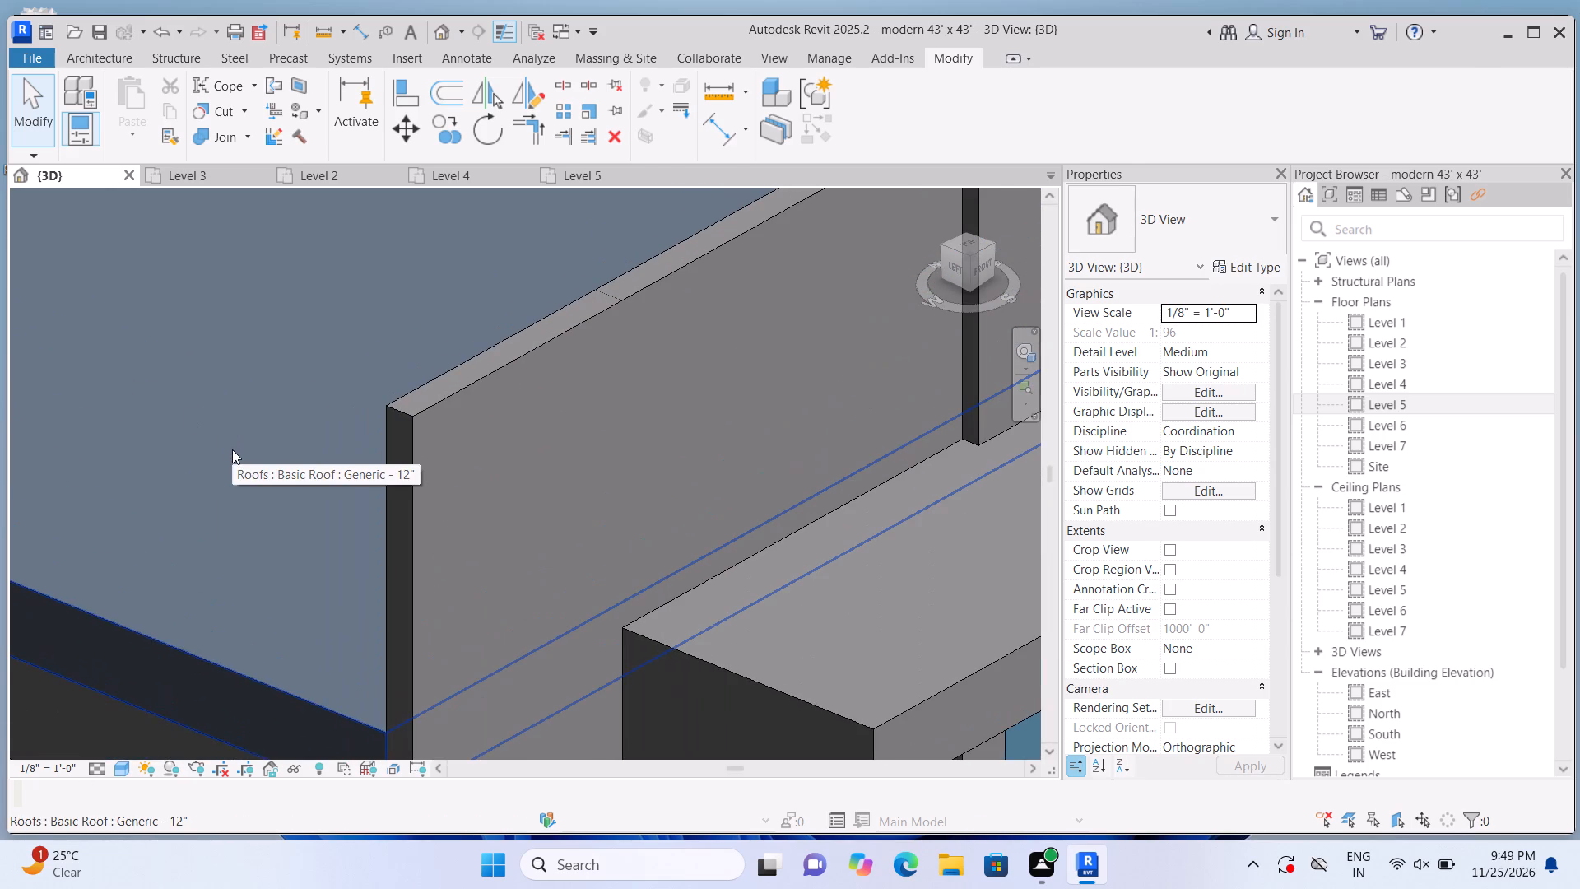
scroll(232, 450, down, 14)
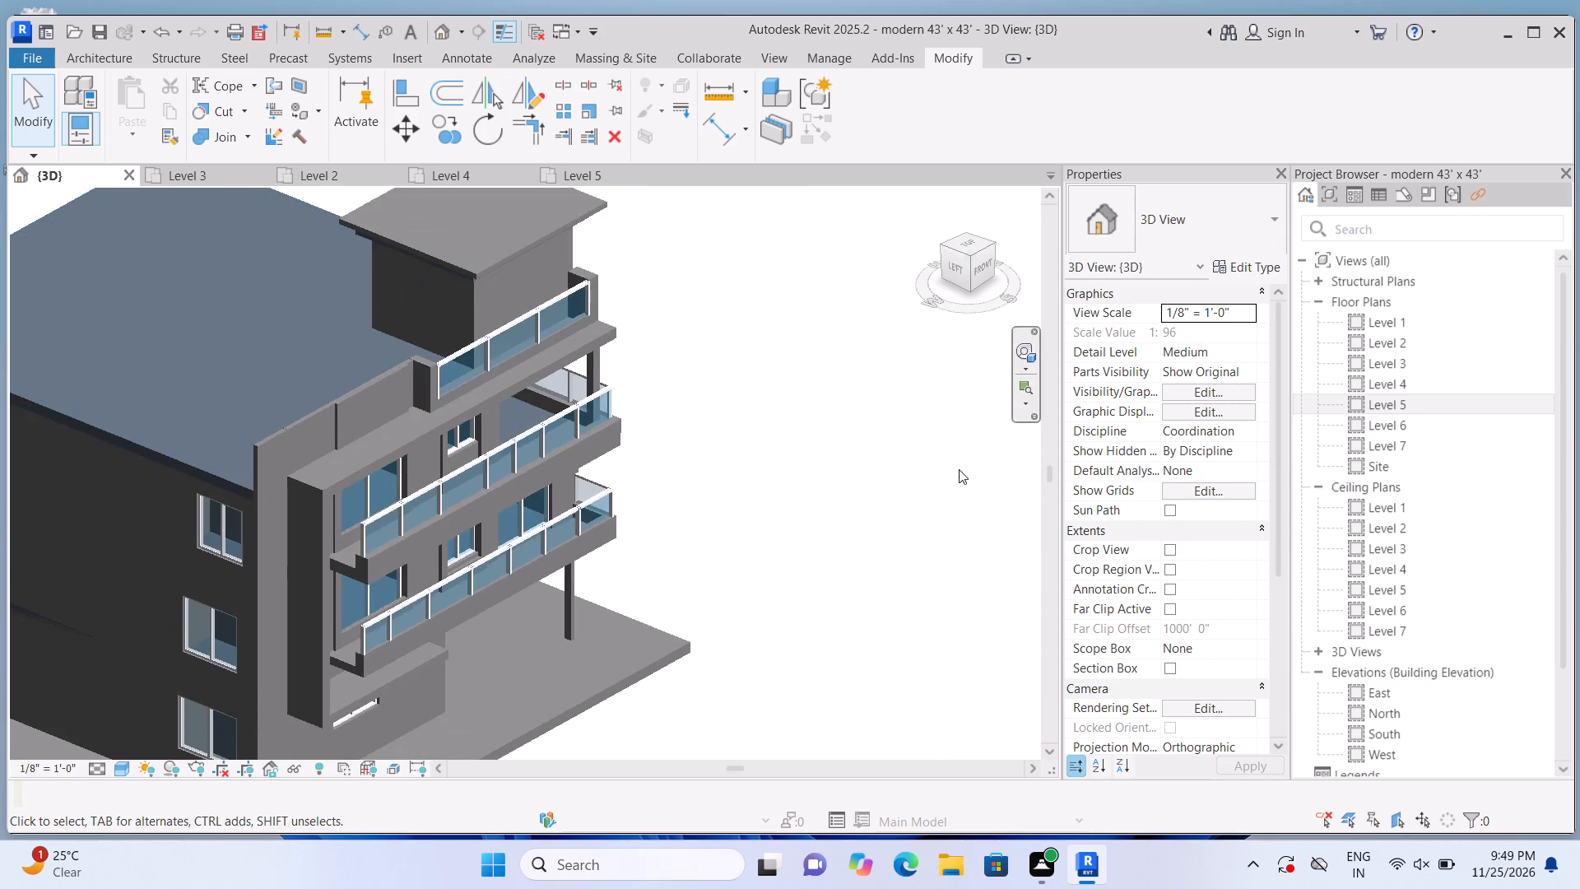
scroll(797, 482, up, 3)
middle_drag(797, 449, 1108, 498)
scroll(661, 491, up, 3)
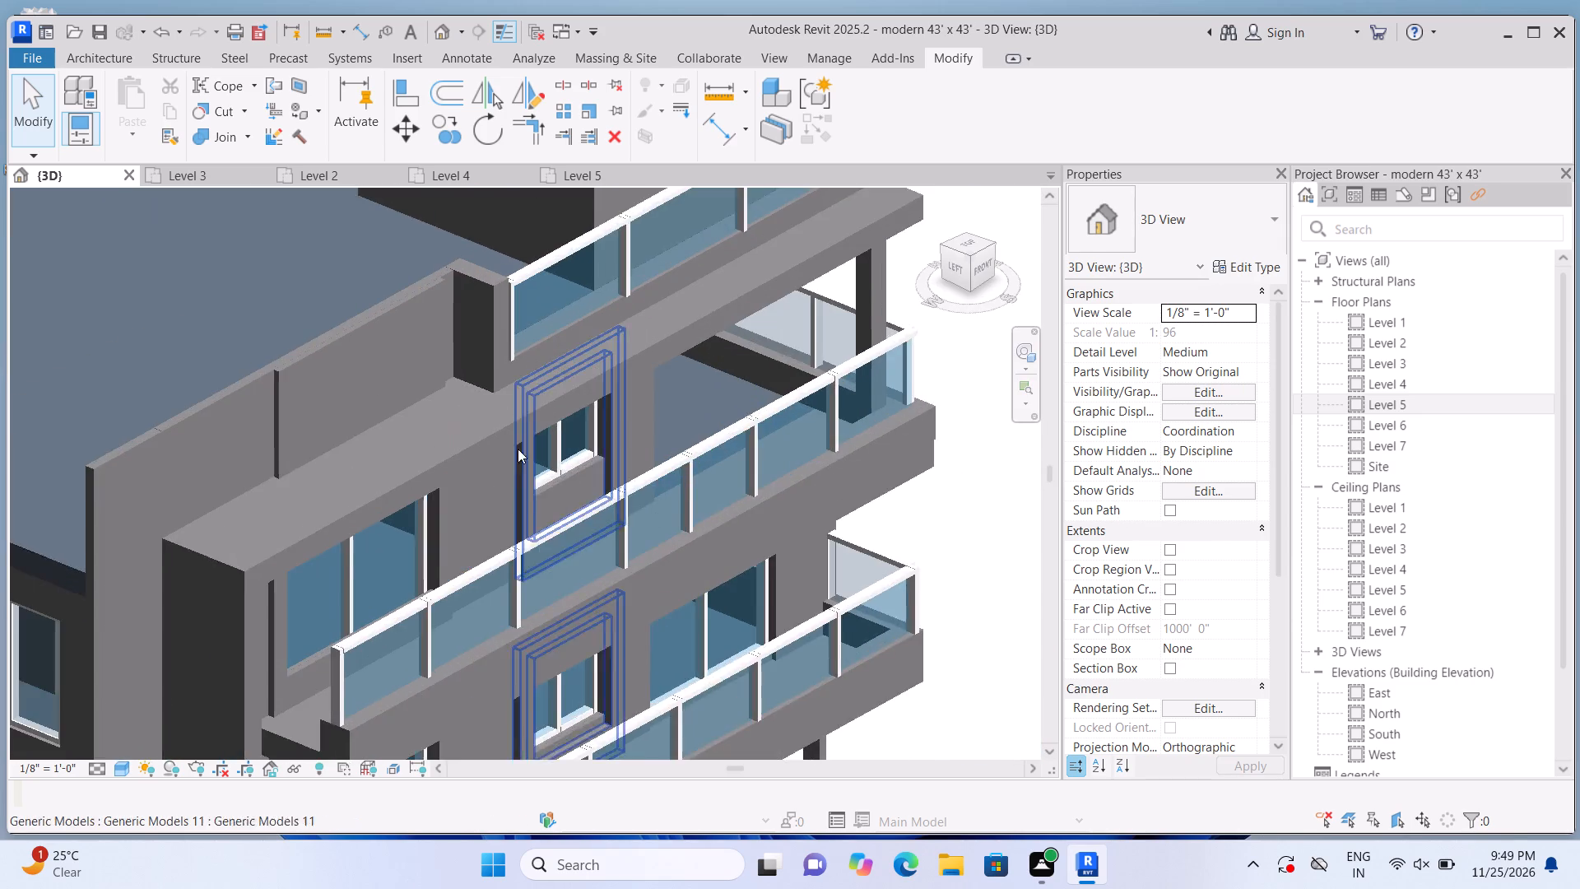
scroll(518, 449, up, 2)
middle_drag(495, 430, 1036, 483)
scroll(796, 452, up, 5)
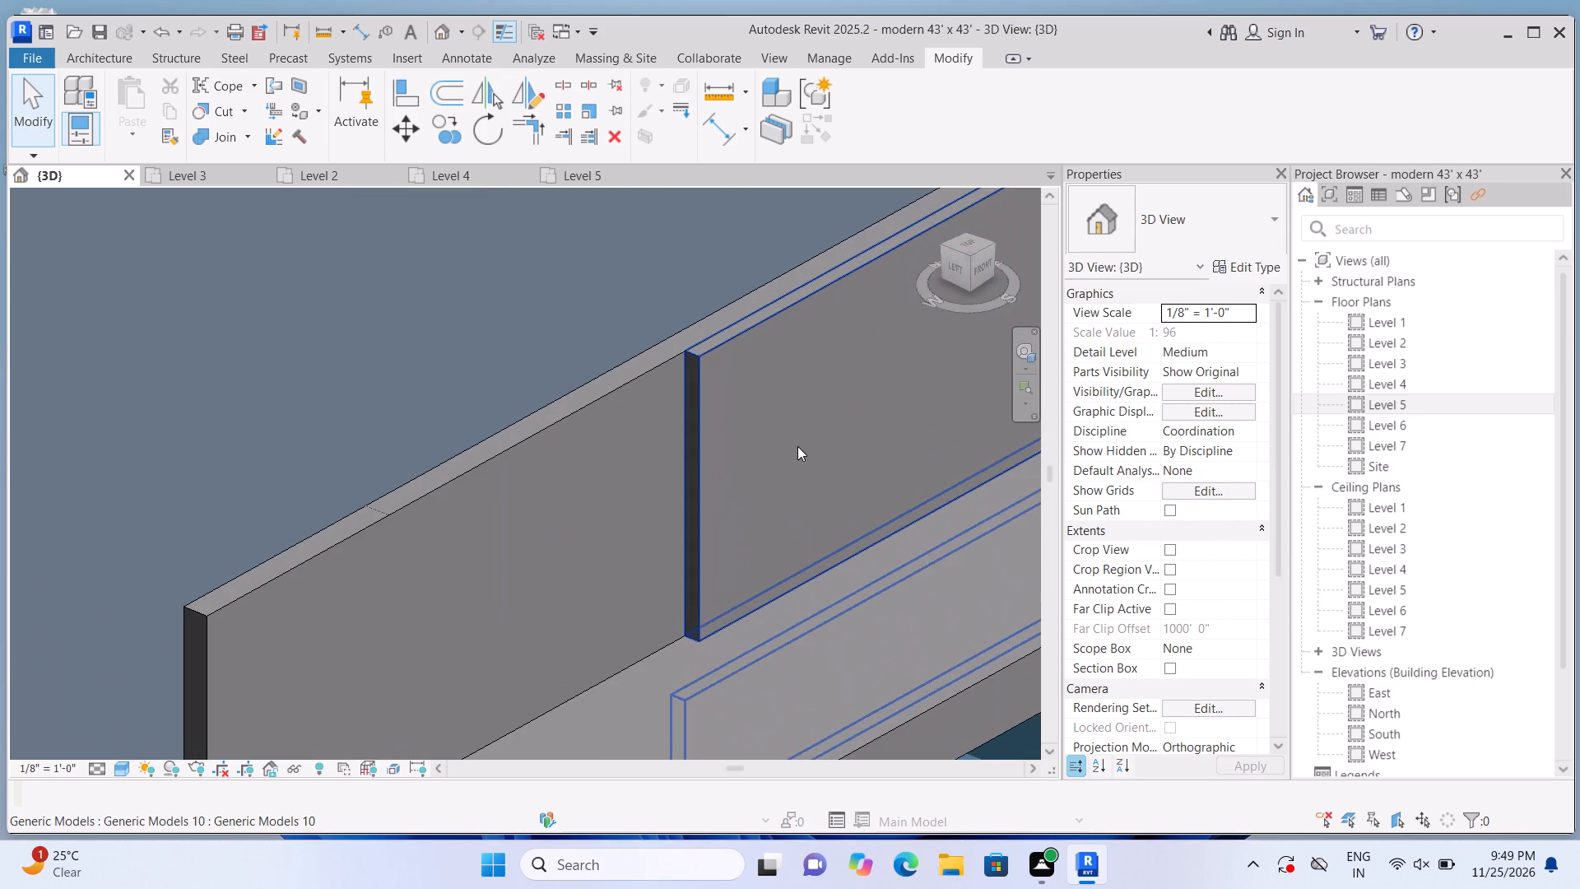
Review the whole building from the front-left corner, and orient the 3D view square to the front facade.
scroll(744, 432, down, 13)
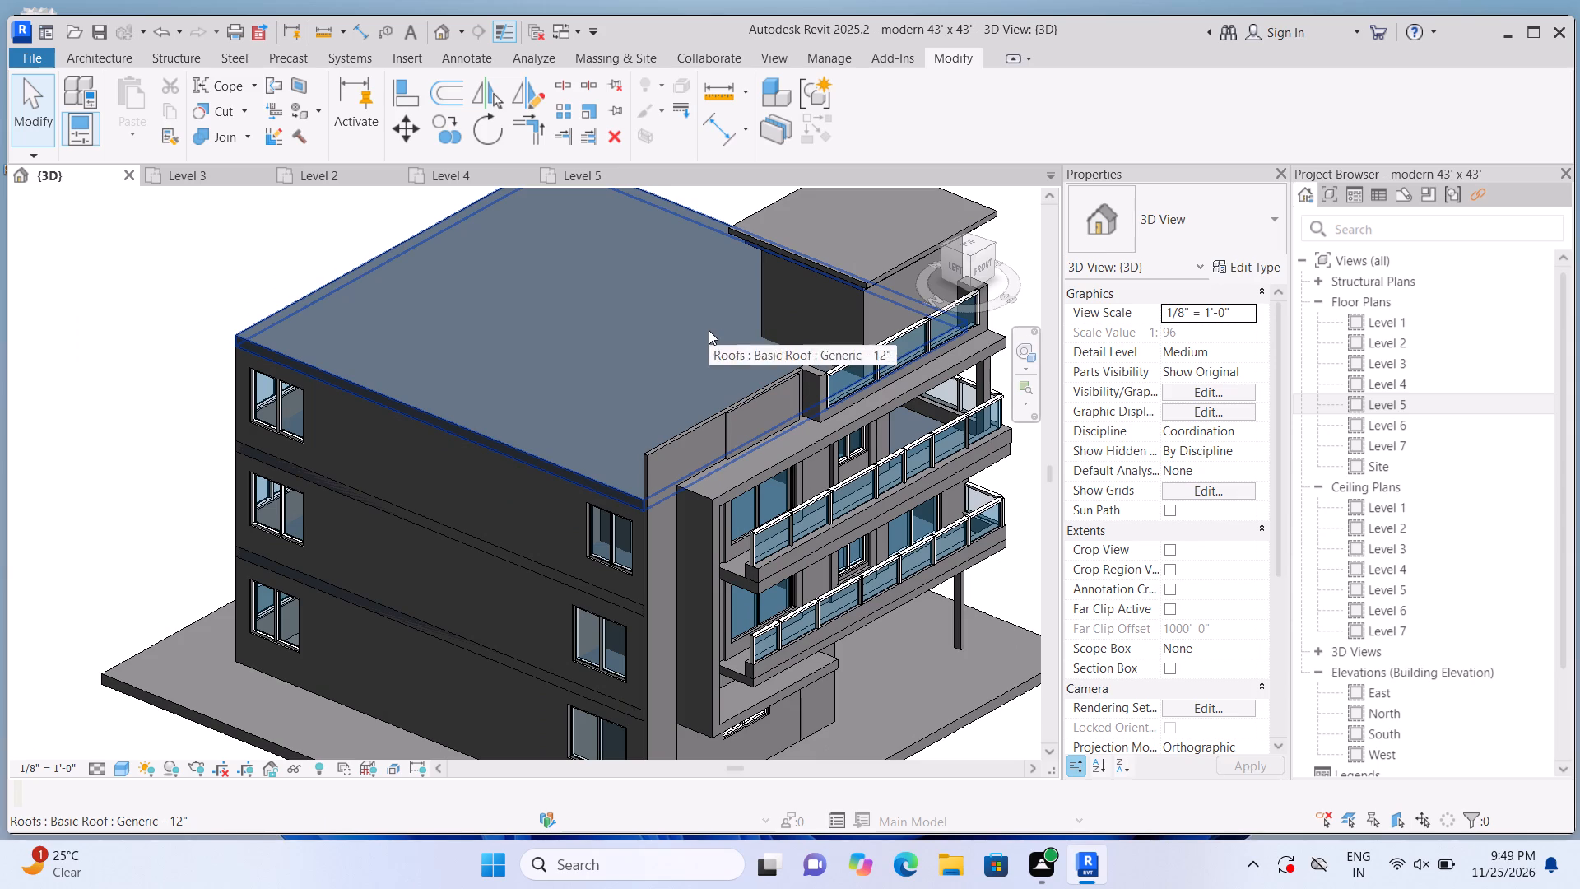
shift+middle_drag(707, 333, 543, 321)
scroll(596, 319, down, 2)
shift+middle_drag(606, 350, 681, 336)
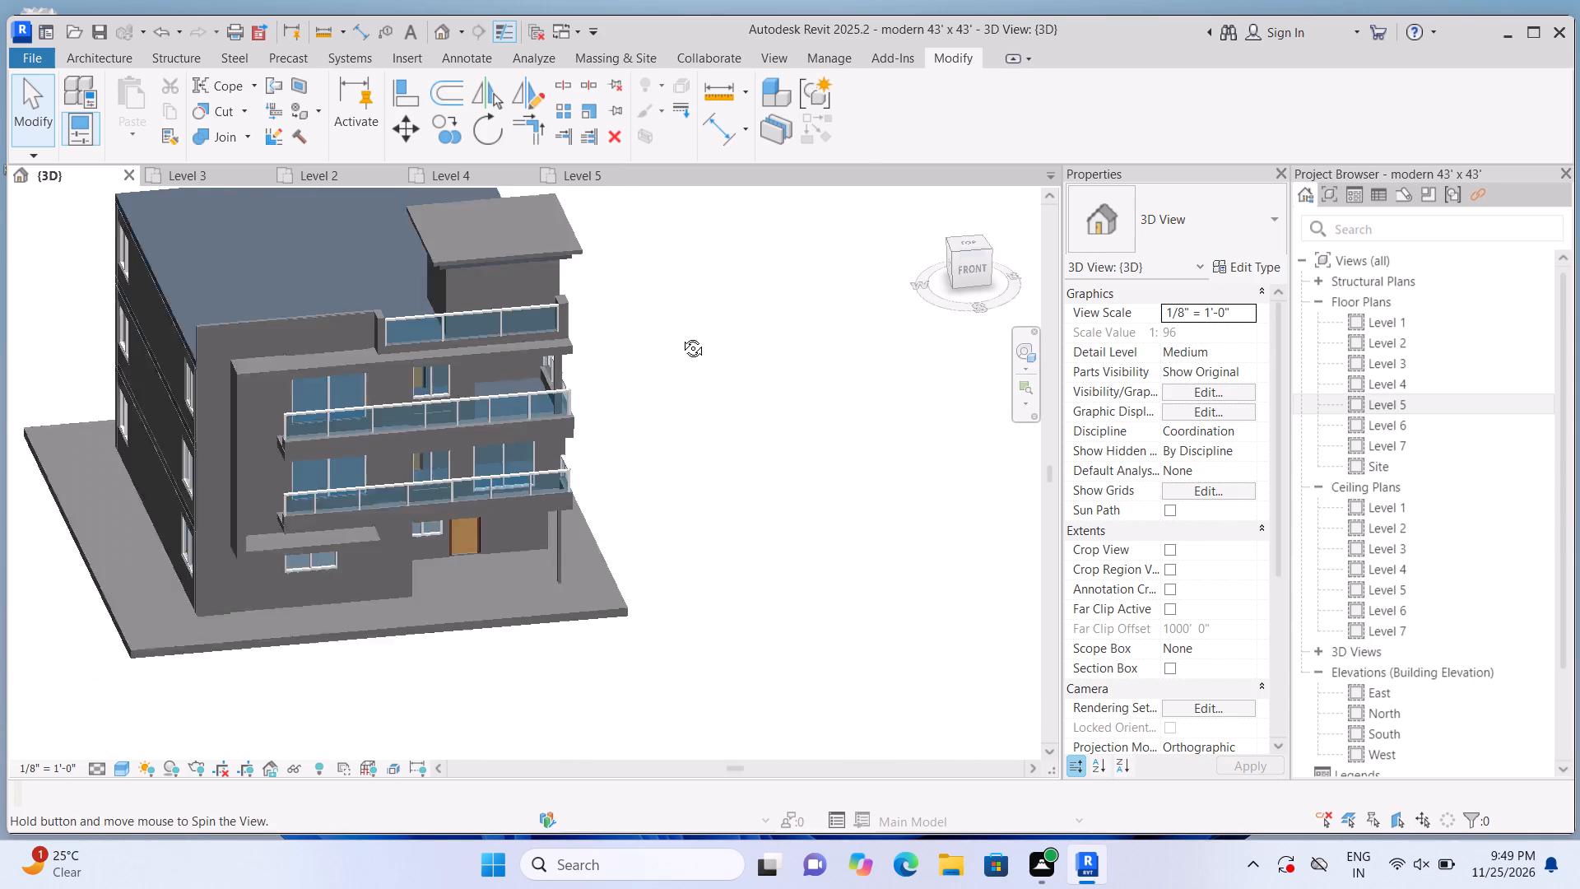
shift+middle_drag(681, 336, 681, 335)
scroll(682, 341, up, 1)
shift+middle_drag(739, 331, 804, 330)
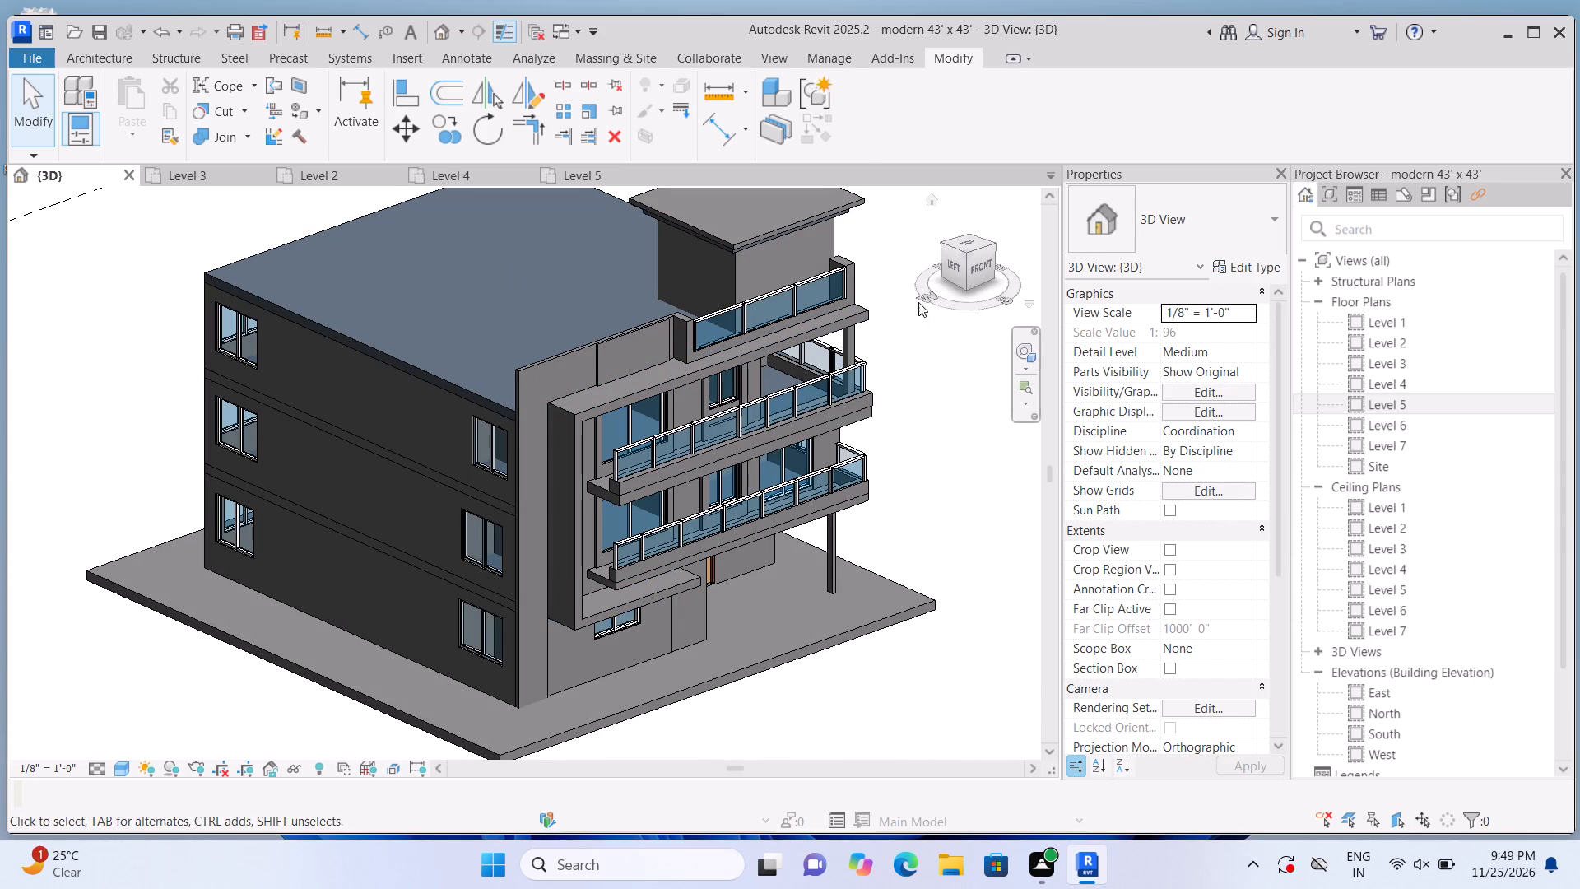
click(951, 267)
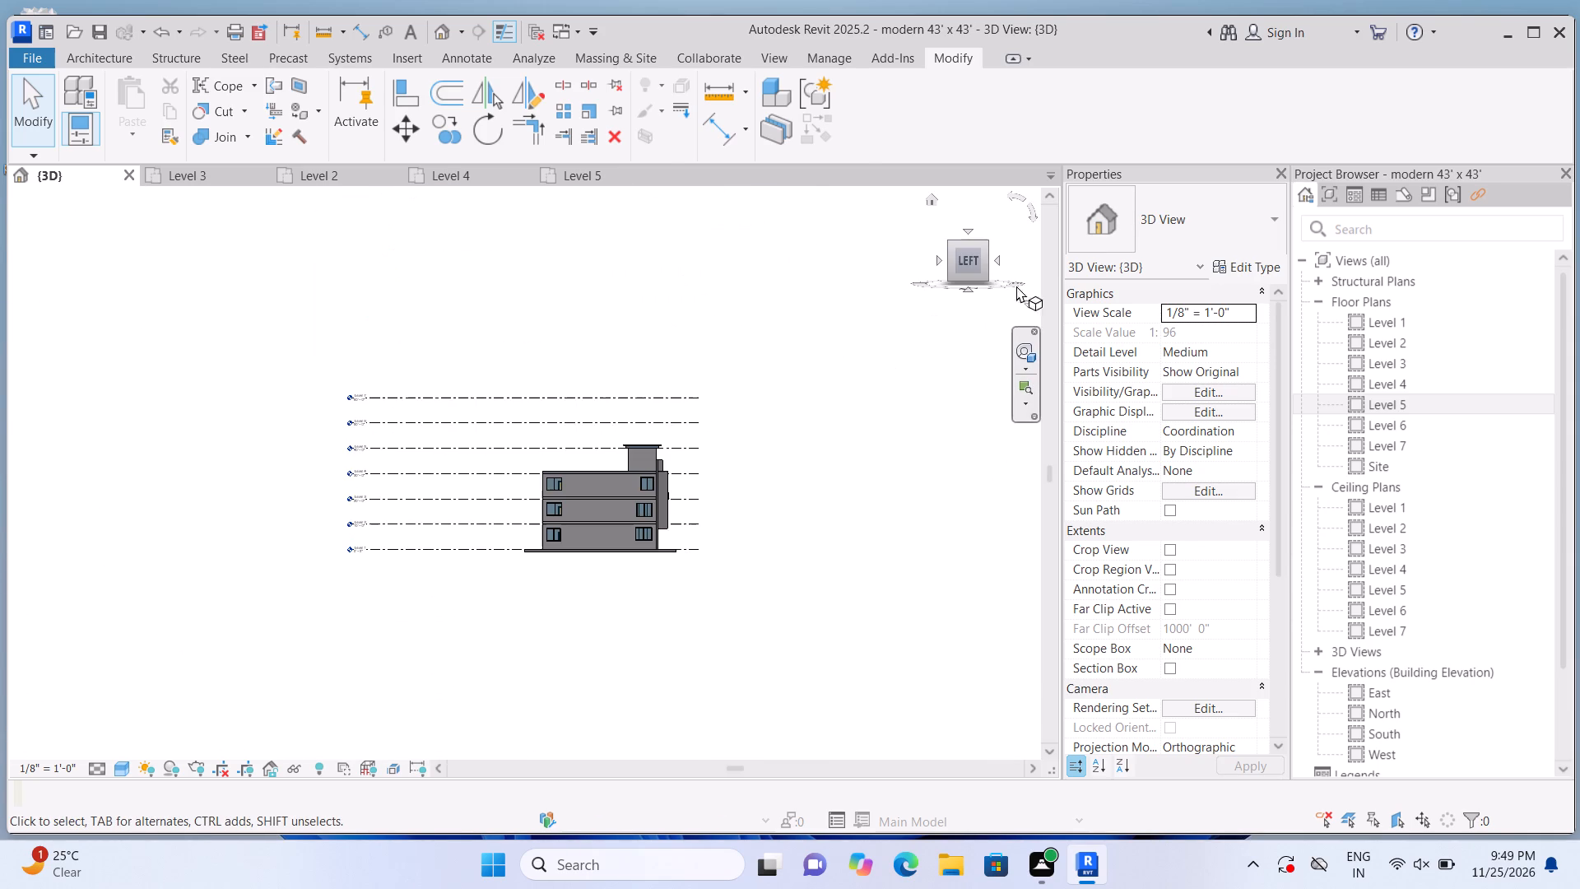
click(995, 255)
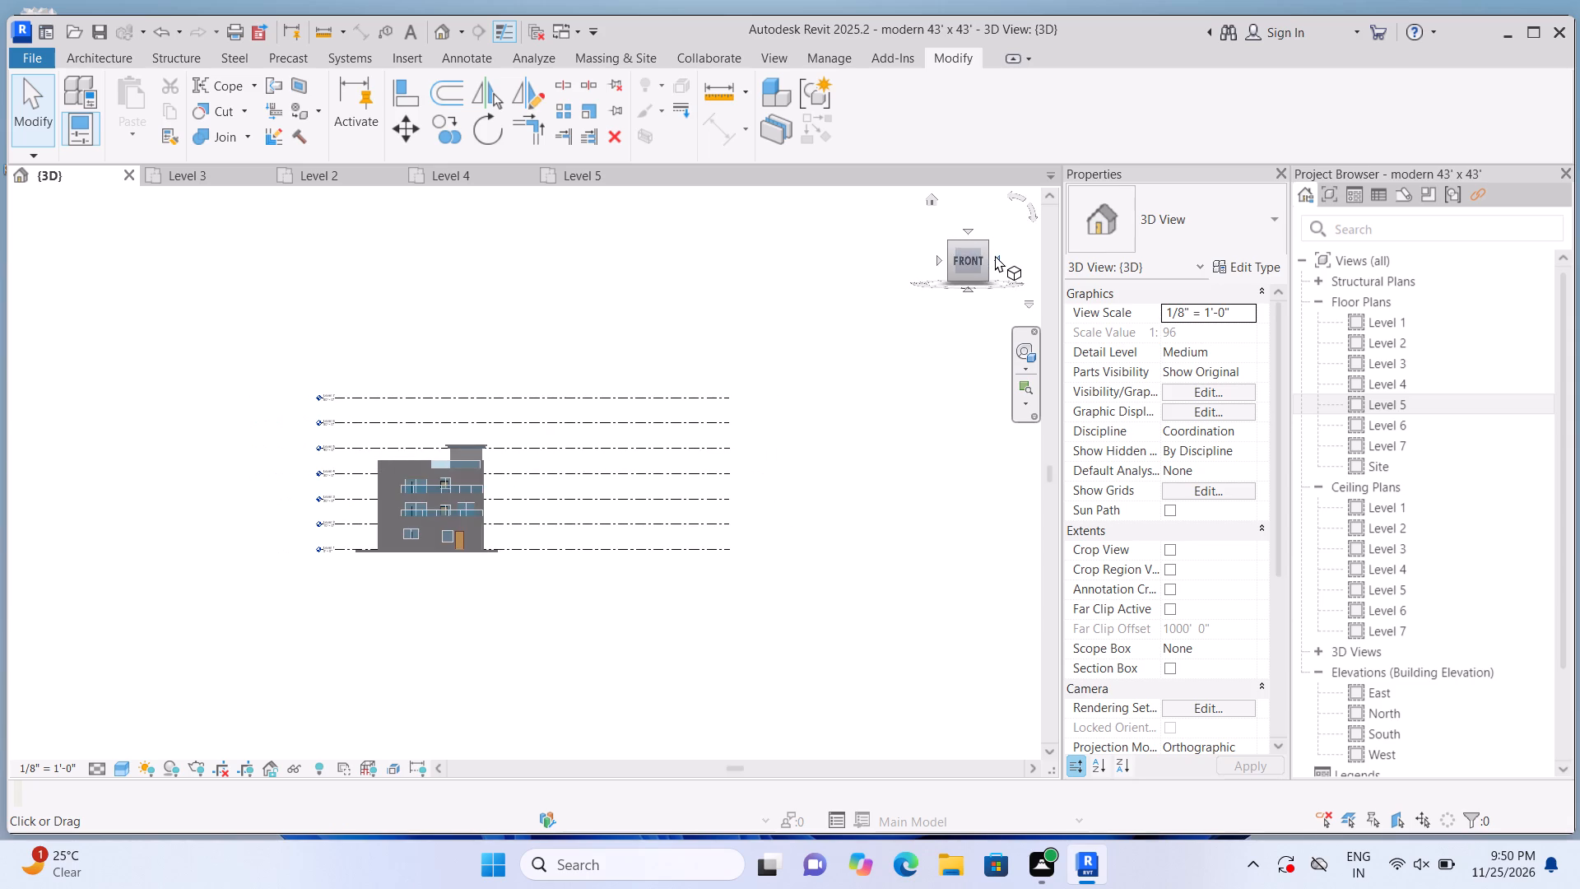
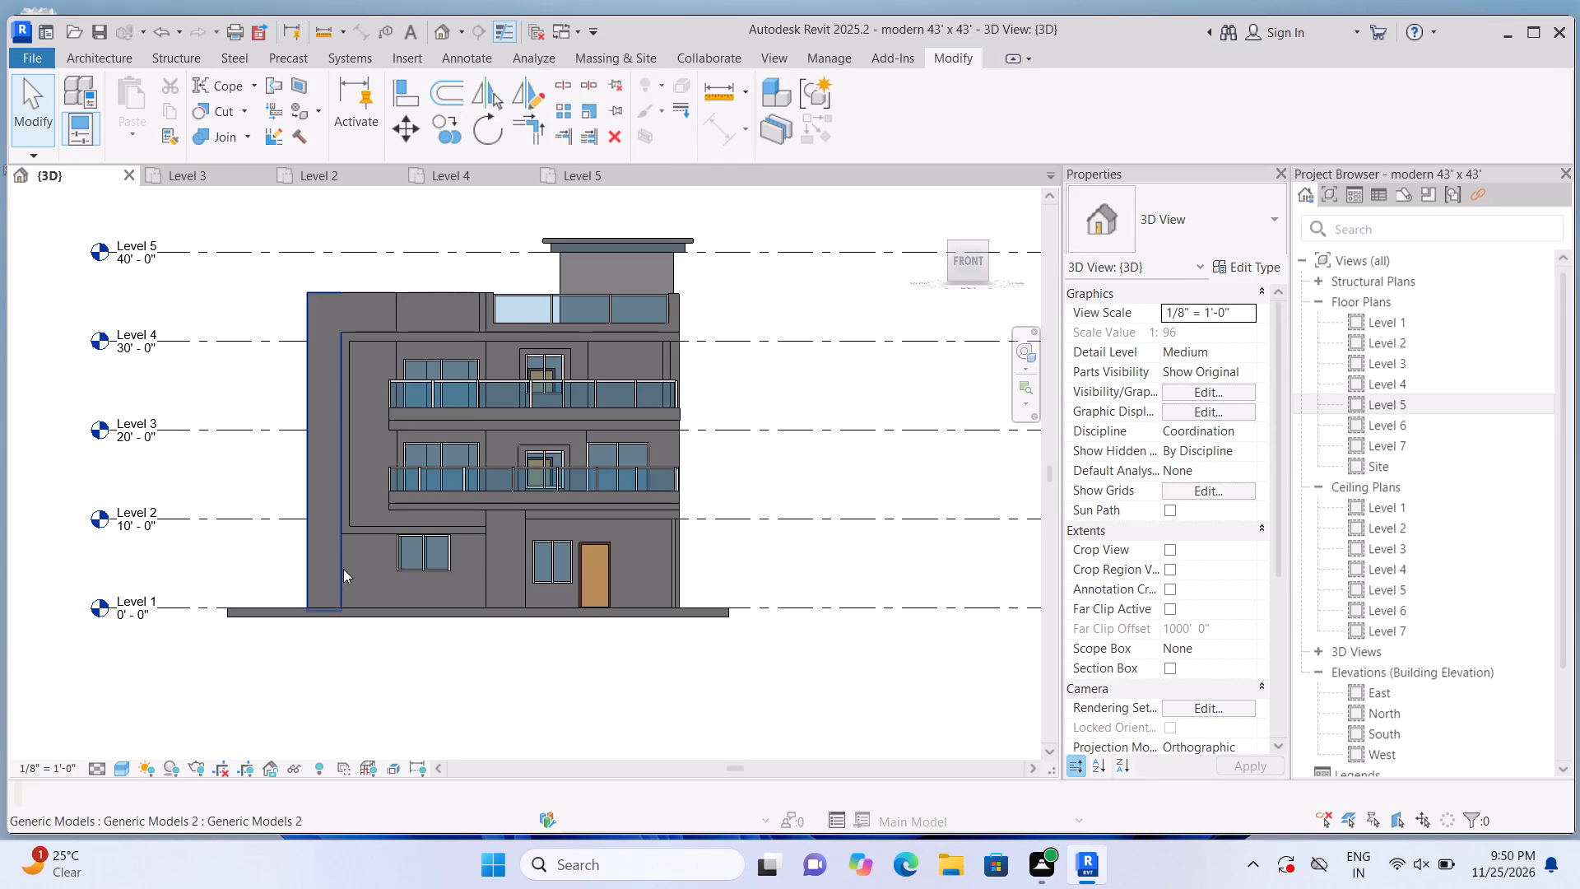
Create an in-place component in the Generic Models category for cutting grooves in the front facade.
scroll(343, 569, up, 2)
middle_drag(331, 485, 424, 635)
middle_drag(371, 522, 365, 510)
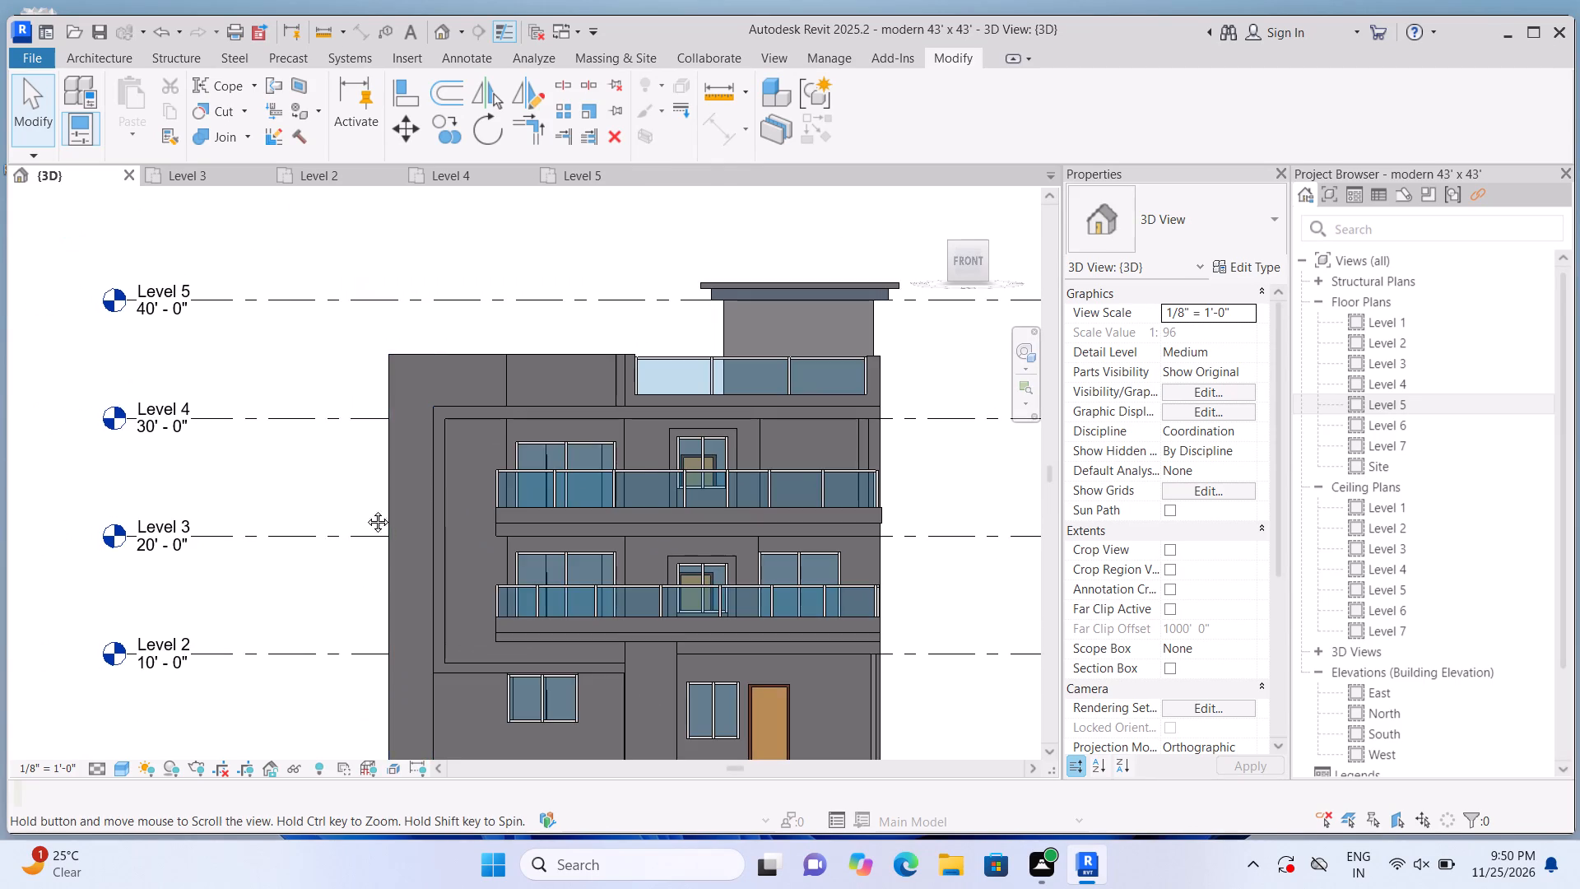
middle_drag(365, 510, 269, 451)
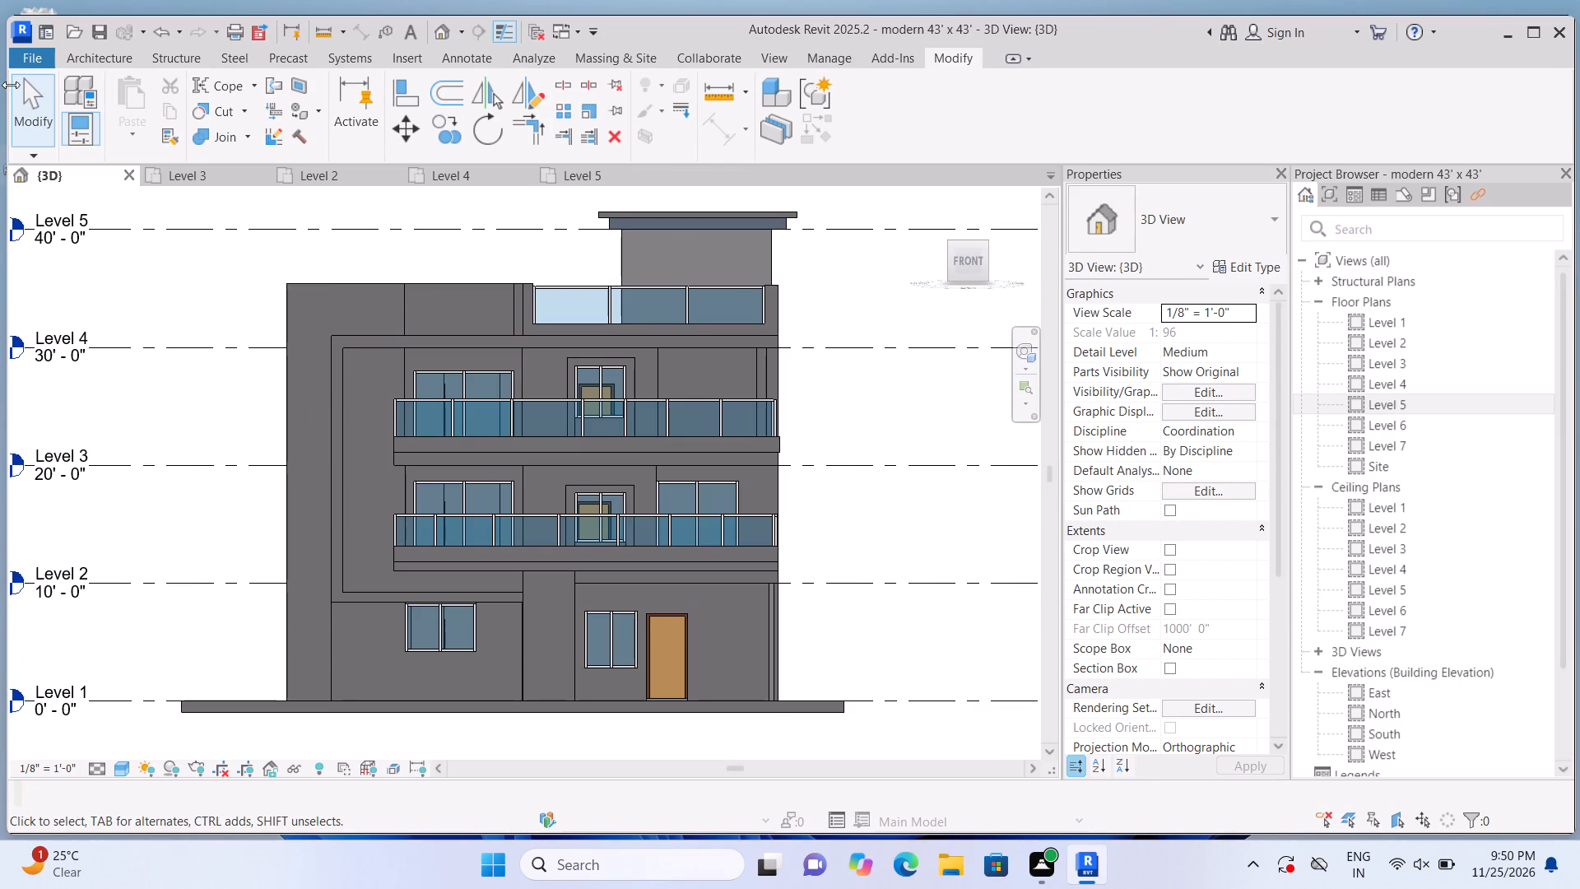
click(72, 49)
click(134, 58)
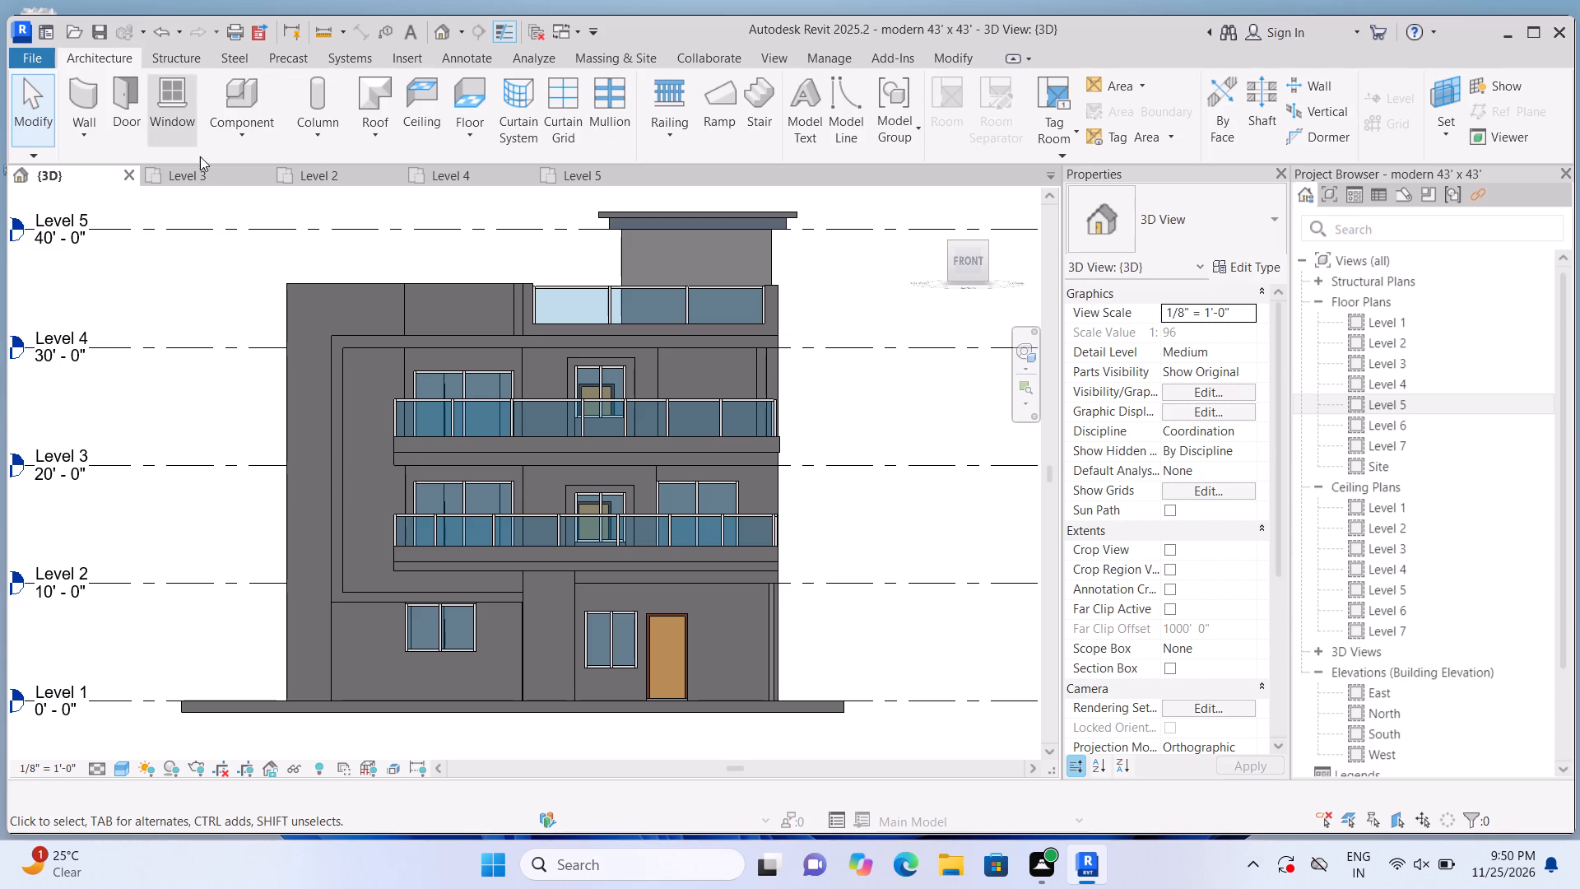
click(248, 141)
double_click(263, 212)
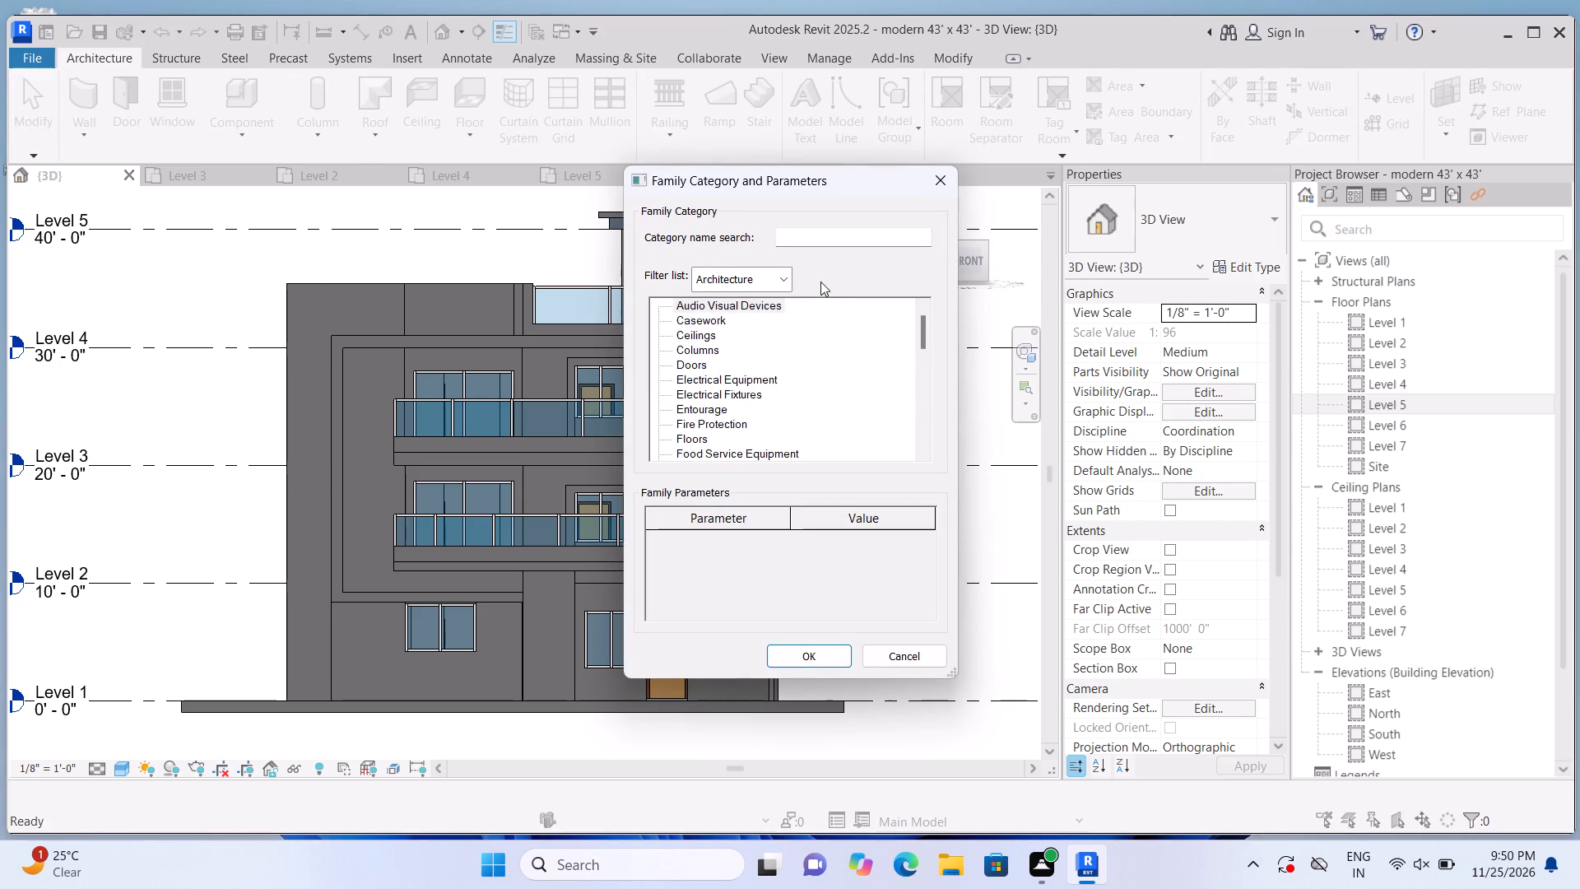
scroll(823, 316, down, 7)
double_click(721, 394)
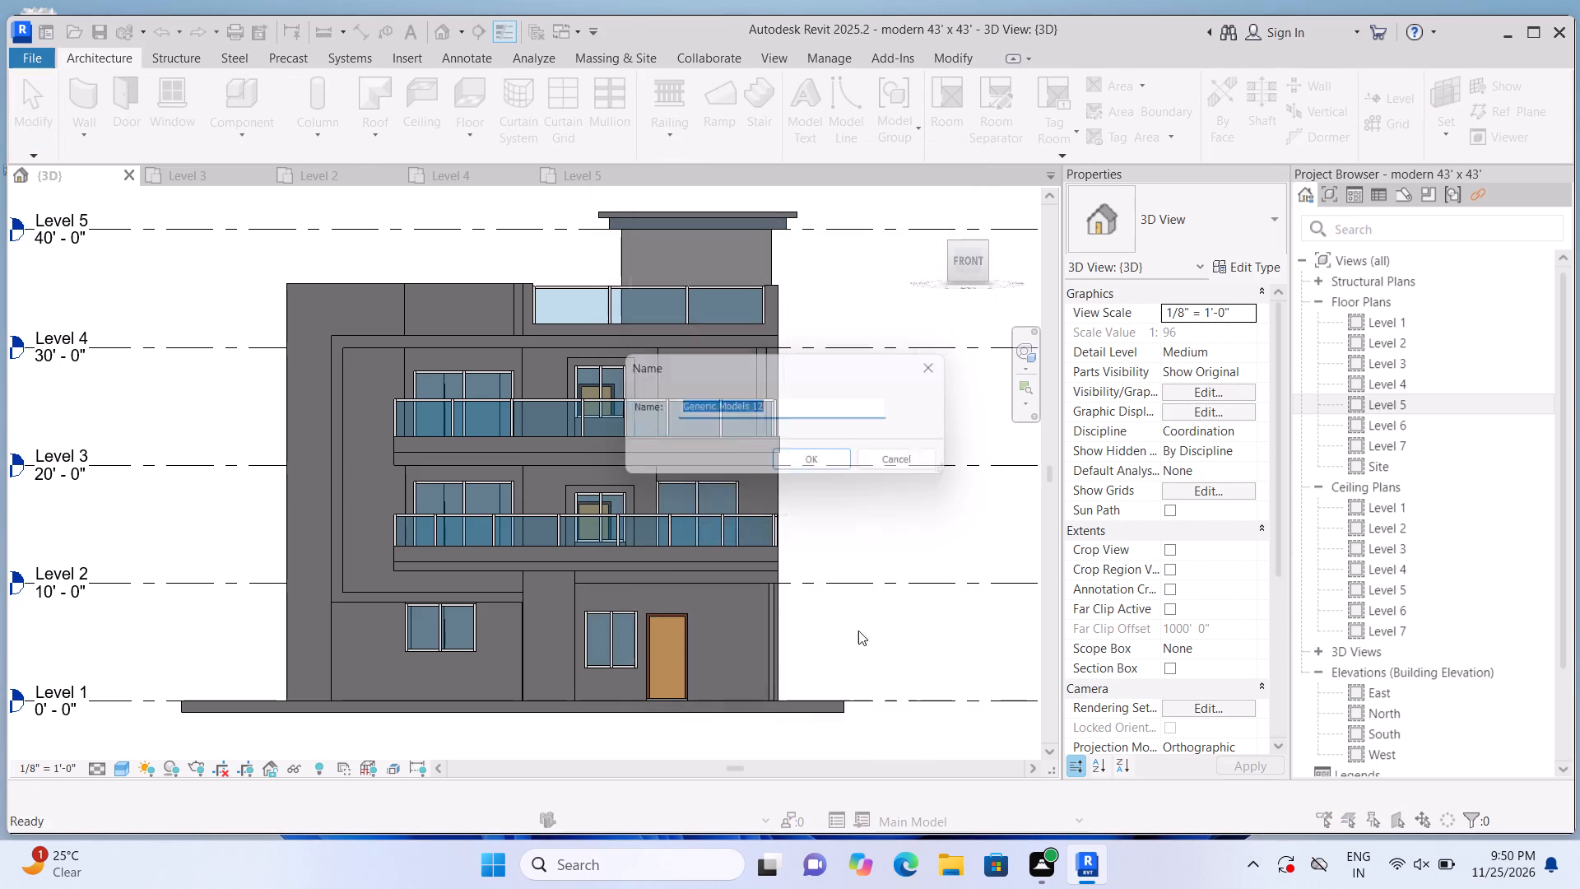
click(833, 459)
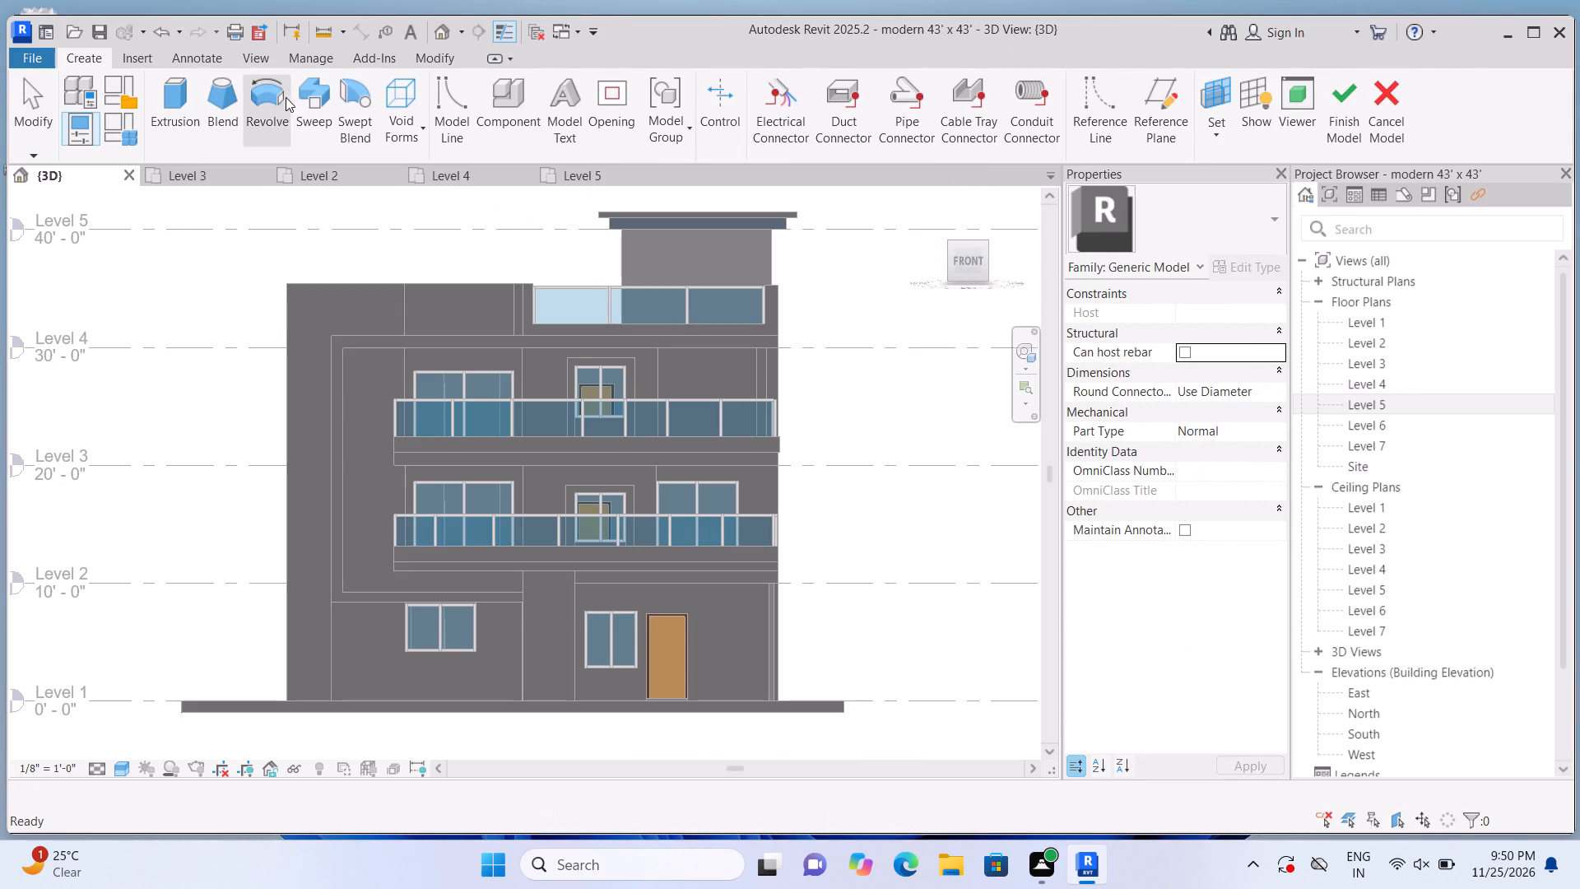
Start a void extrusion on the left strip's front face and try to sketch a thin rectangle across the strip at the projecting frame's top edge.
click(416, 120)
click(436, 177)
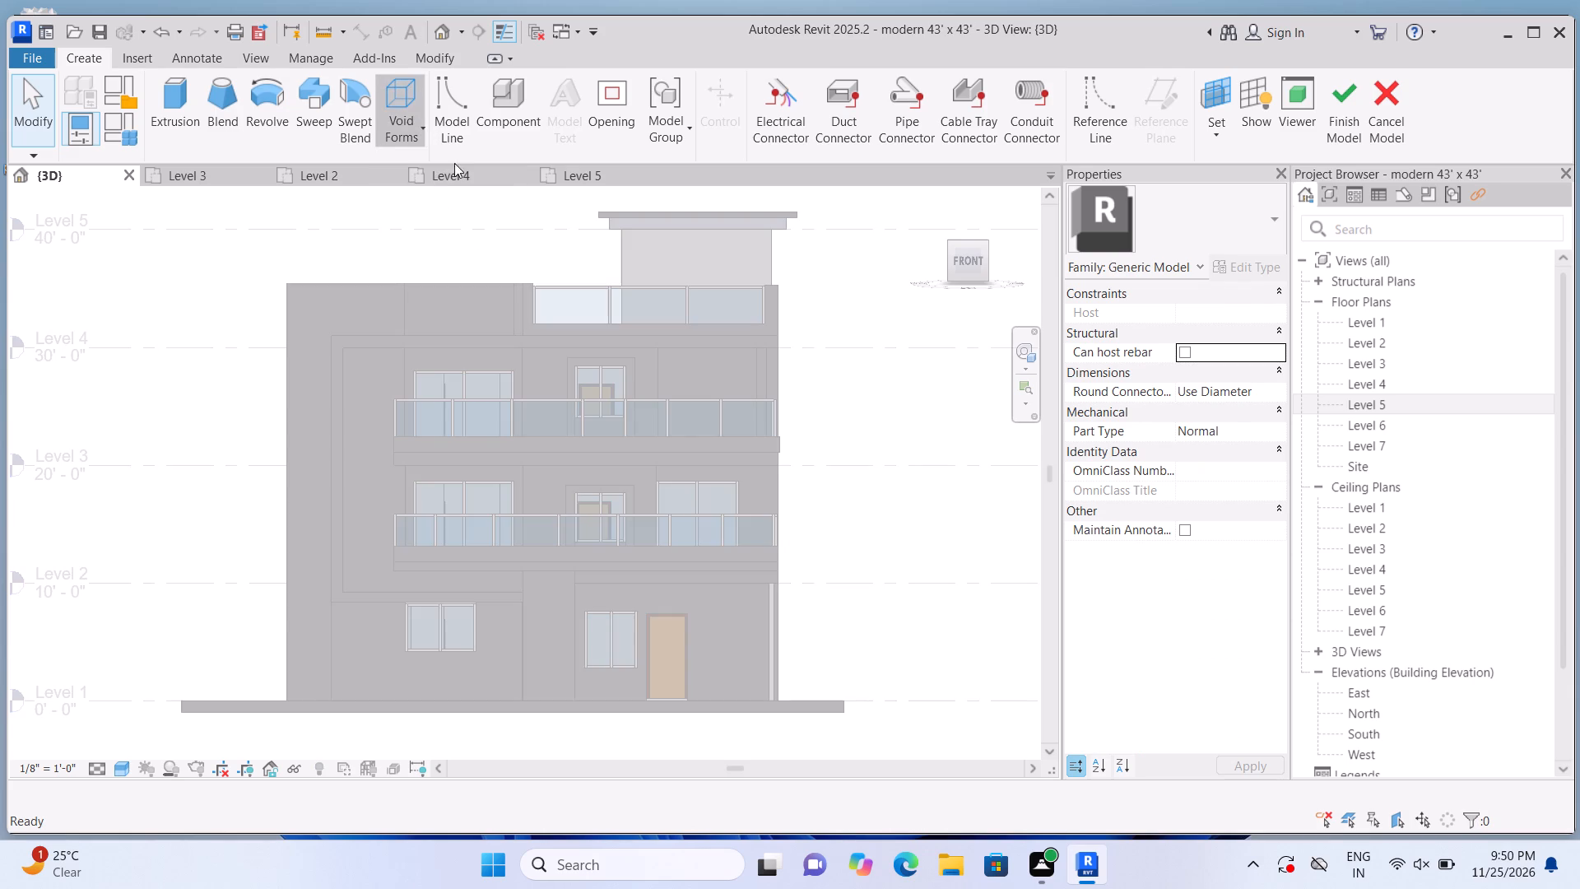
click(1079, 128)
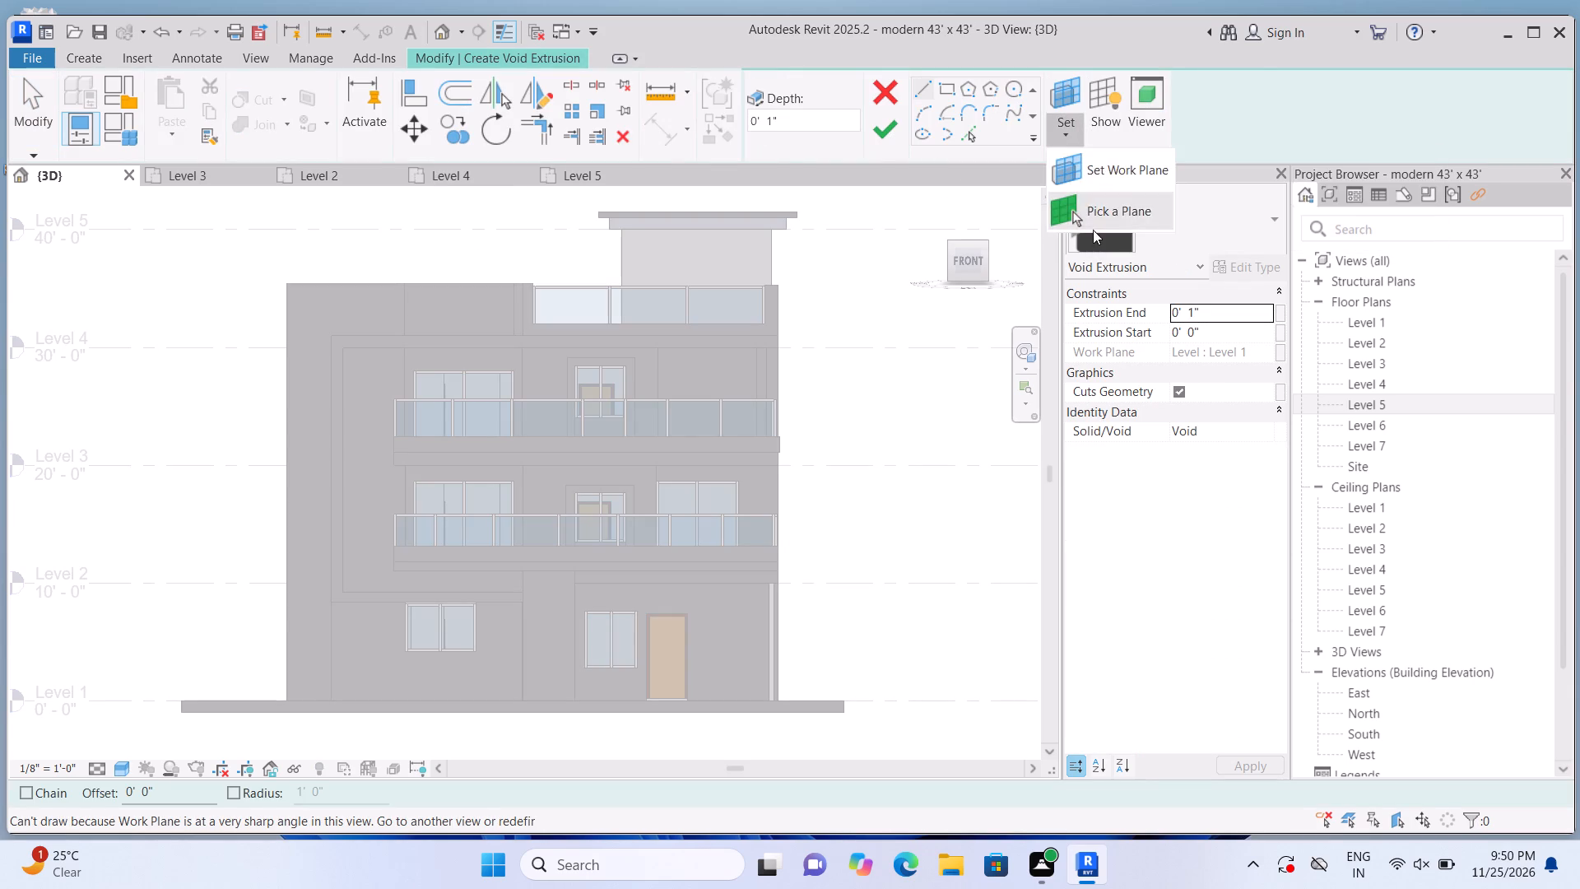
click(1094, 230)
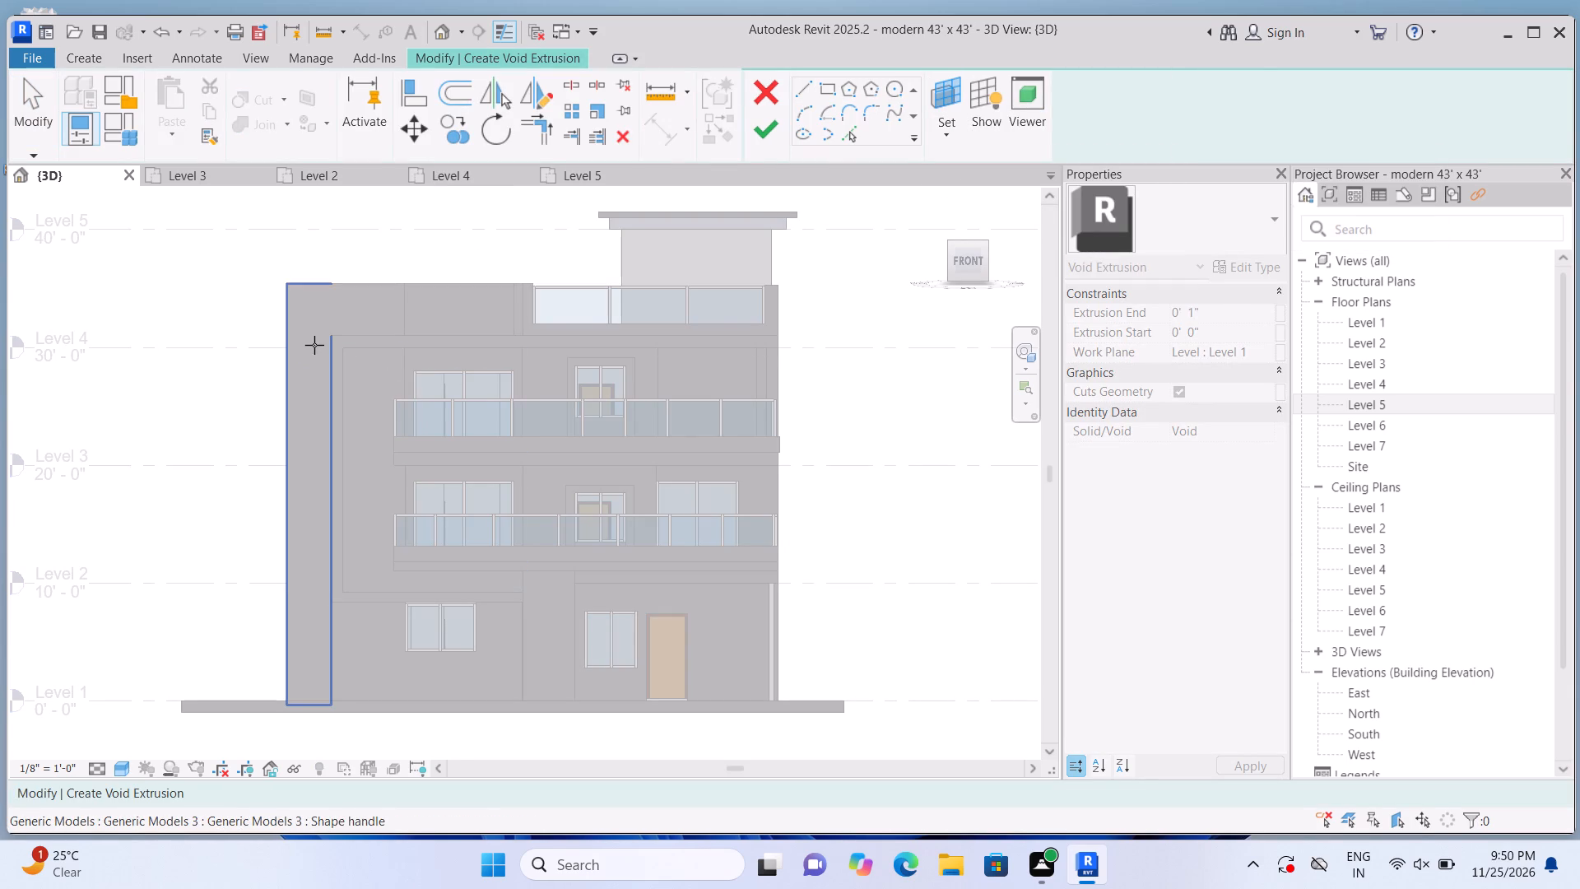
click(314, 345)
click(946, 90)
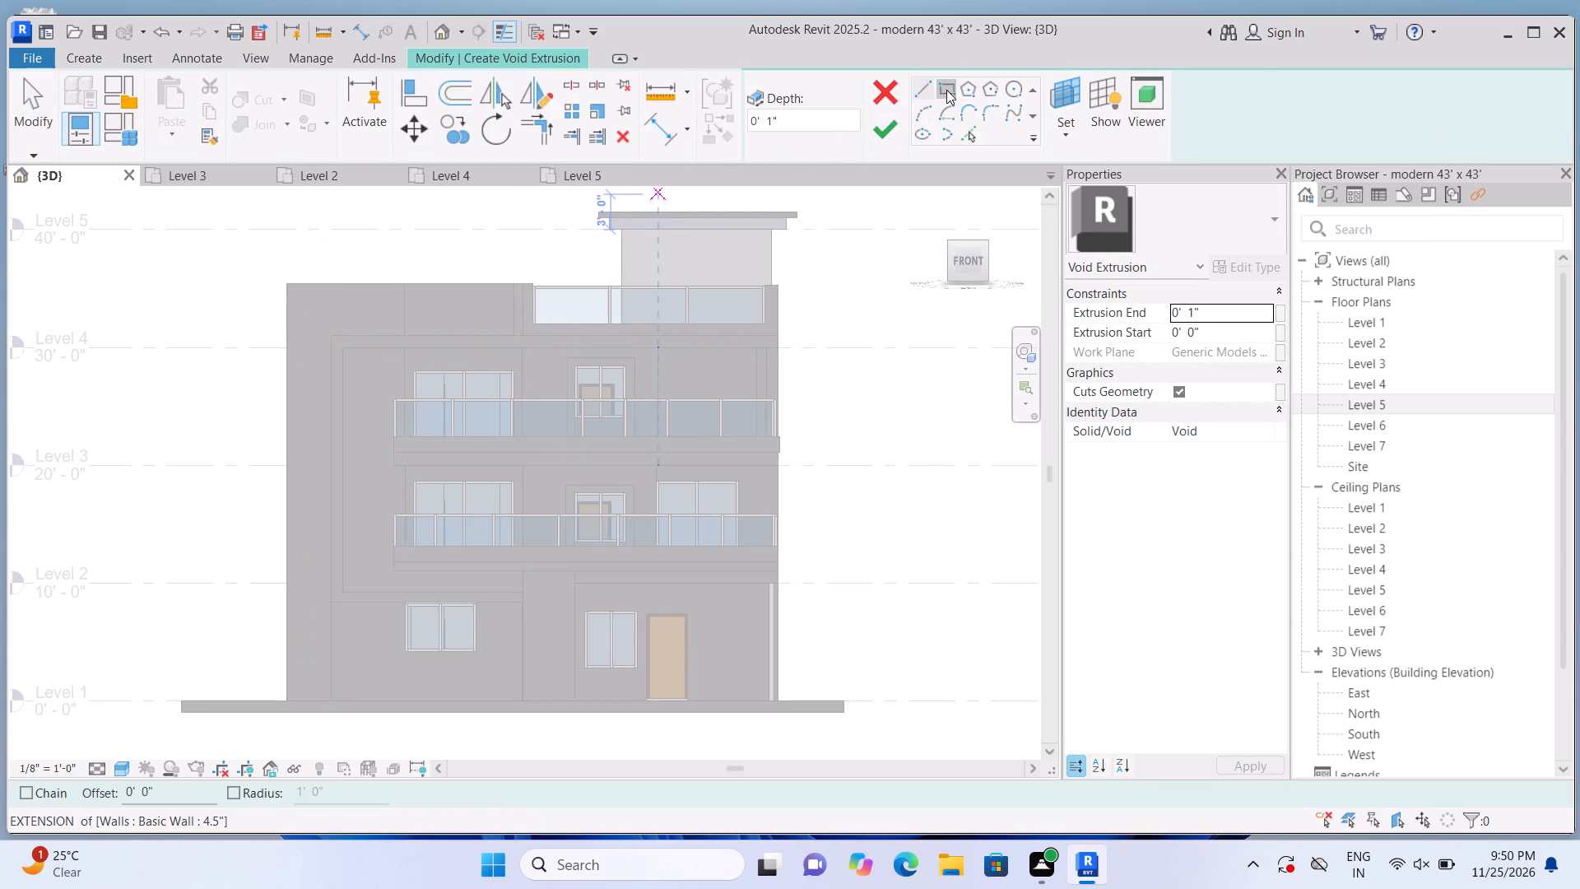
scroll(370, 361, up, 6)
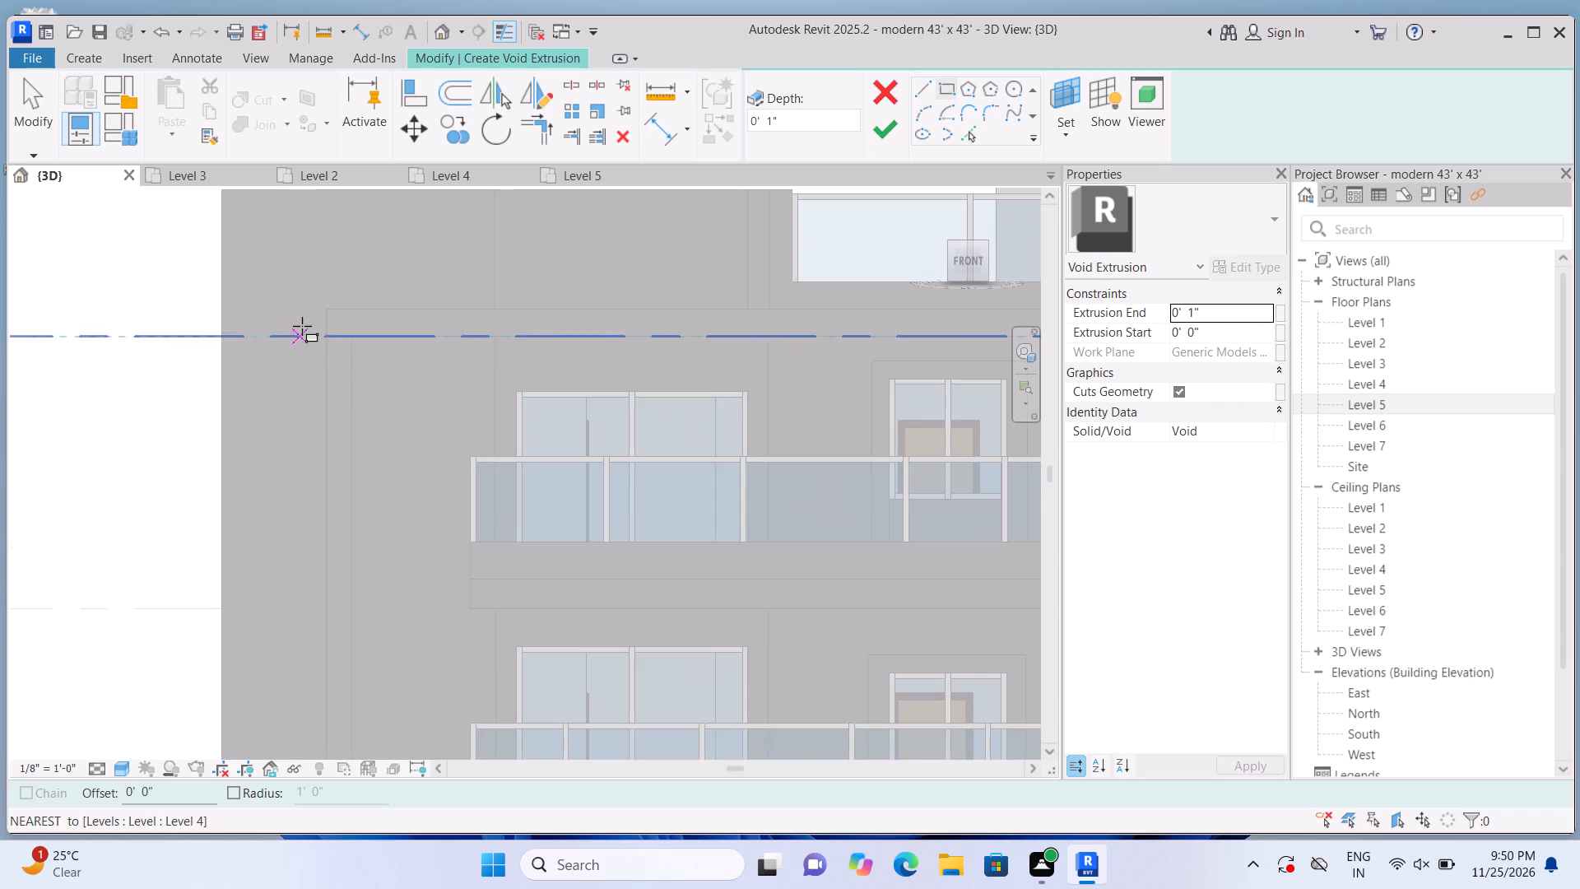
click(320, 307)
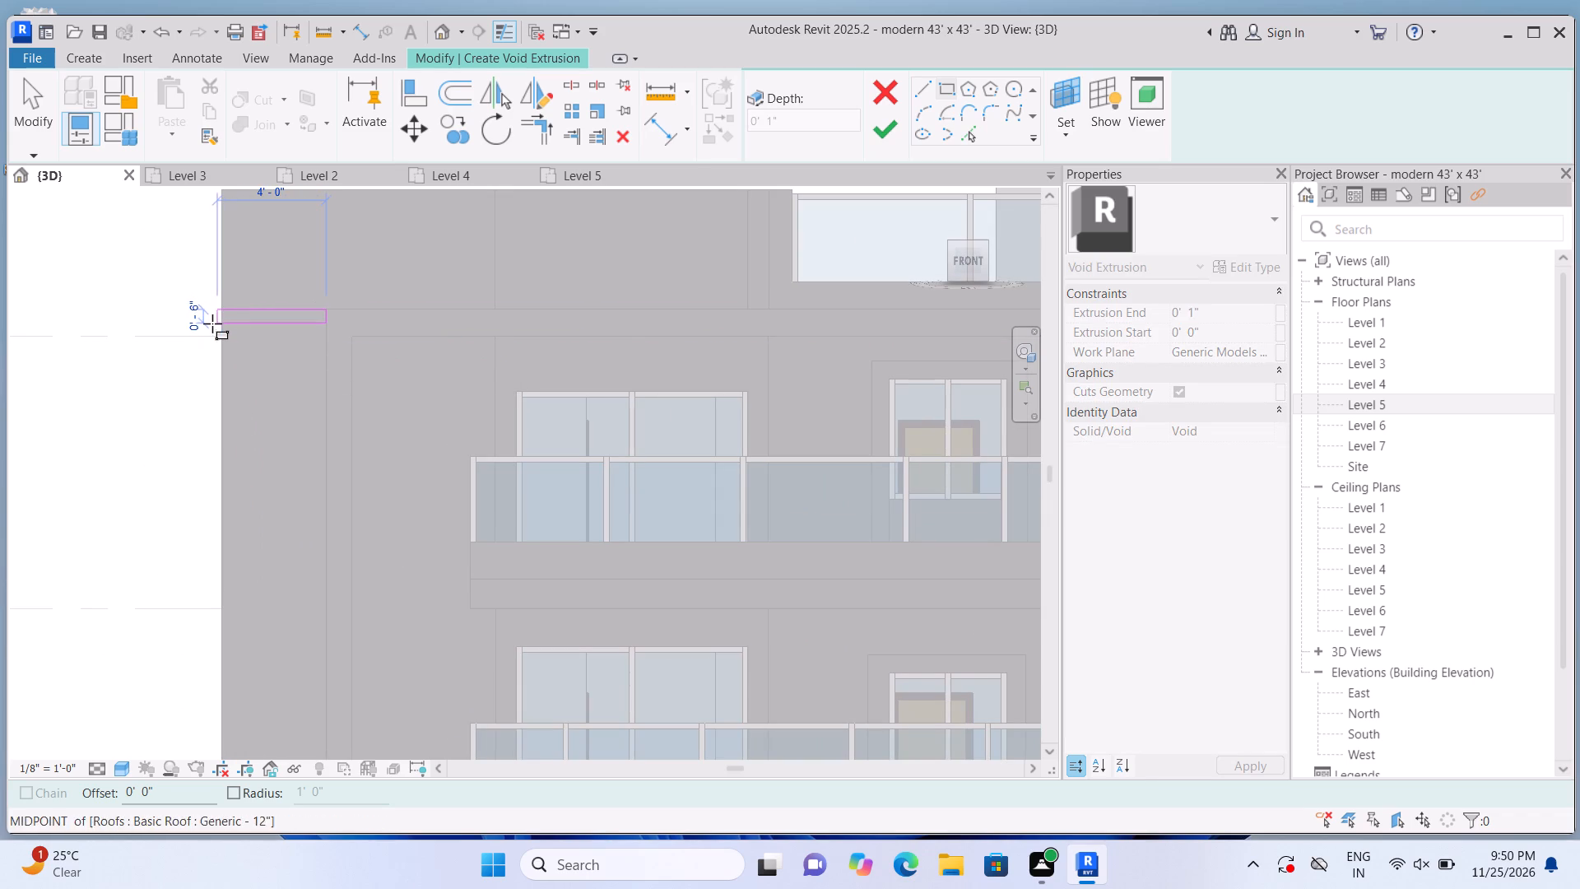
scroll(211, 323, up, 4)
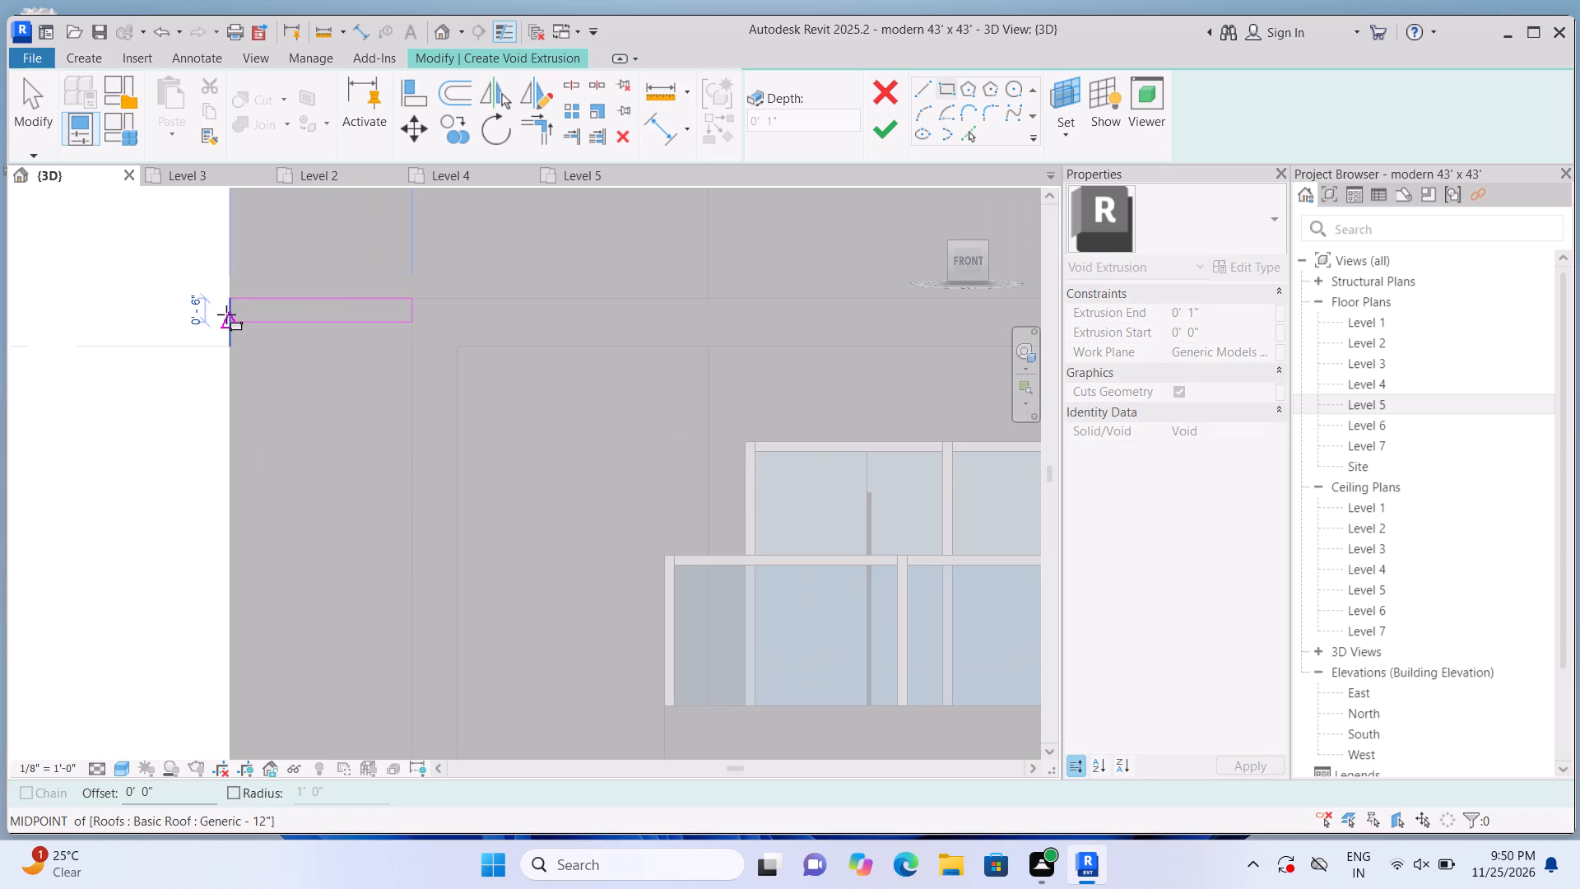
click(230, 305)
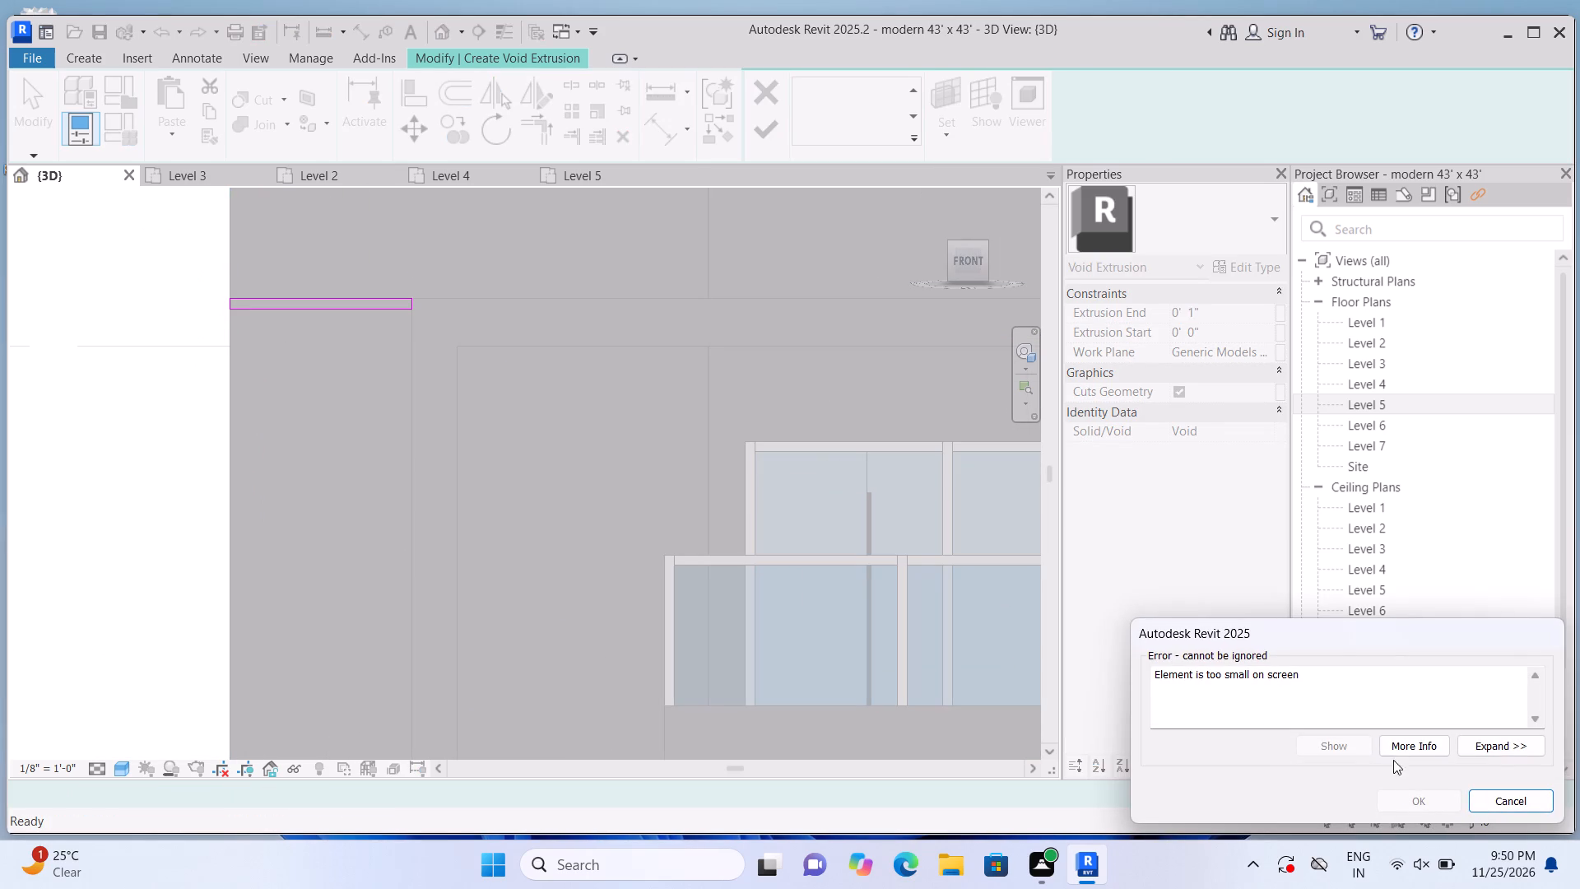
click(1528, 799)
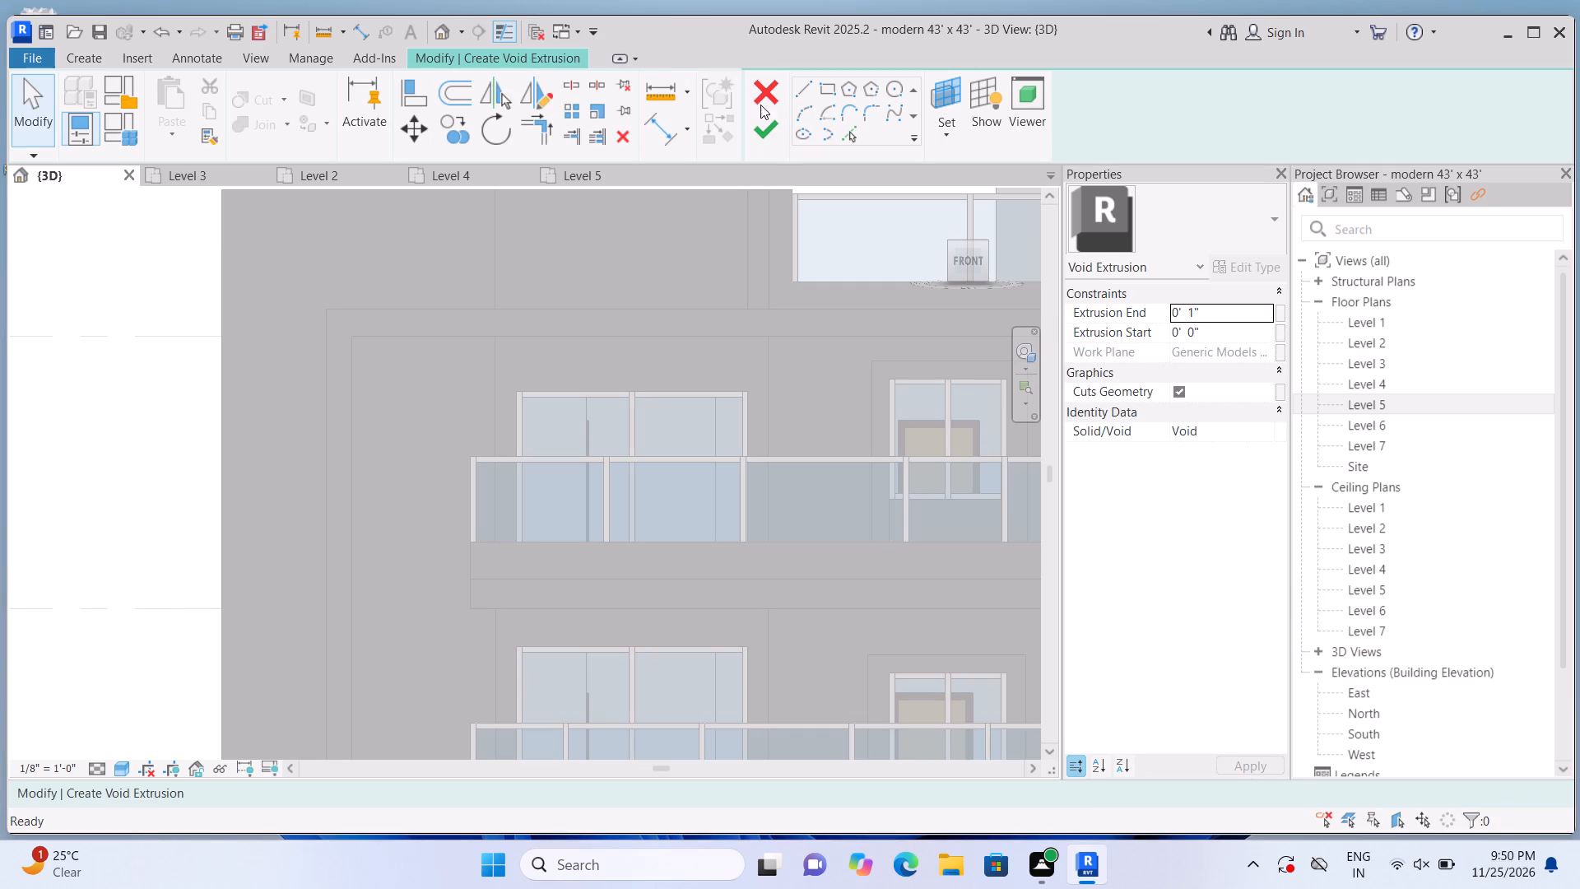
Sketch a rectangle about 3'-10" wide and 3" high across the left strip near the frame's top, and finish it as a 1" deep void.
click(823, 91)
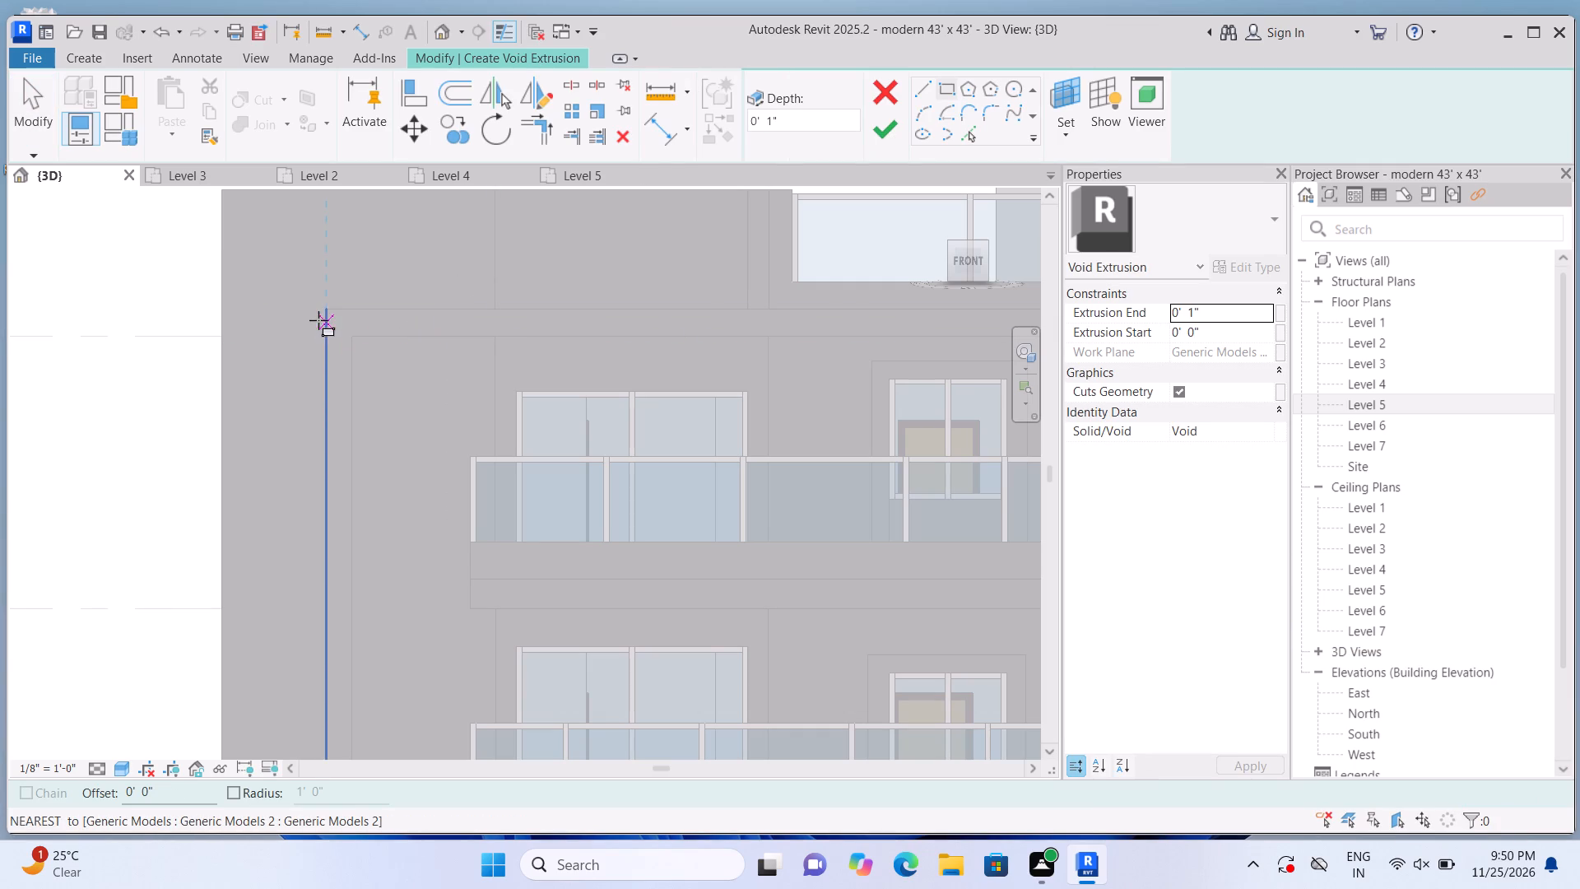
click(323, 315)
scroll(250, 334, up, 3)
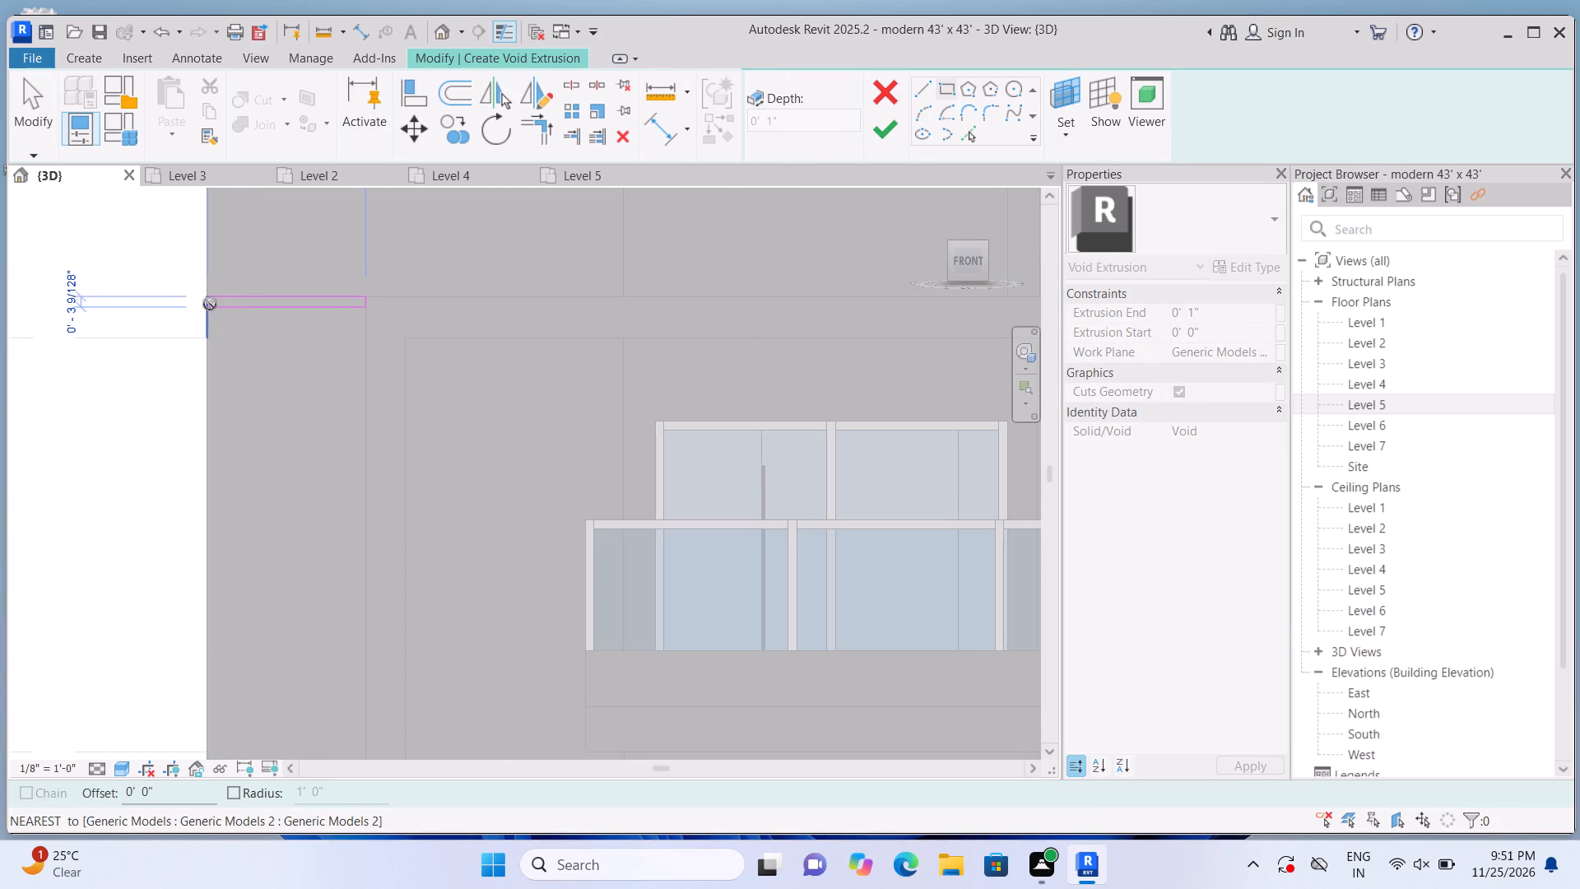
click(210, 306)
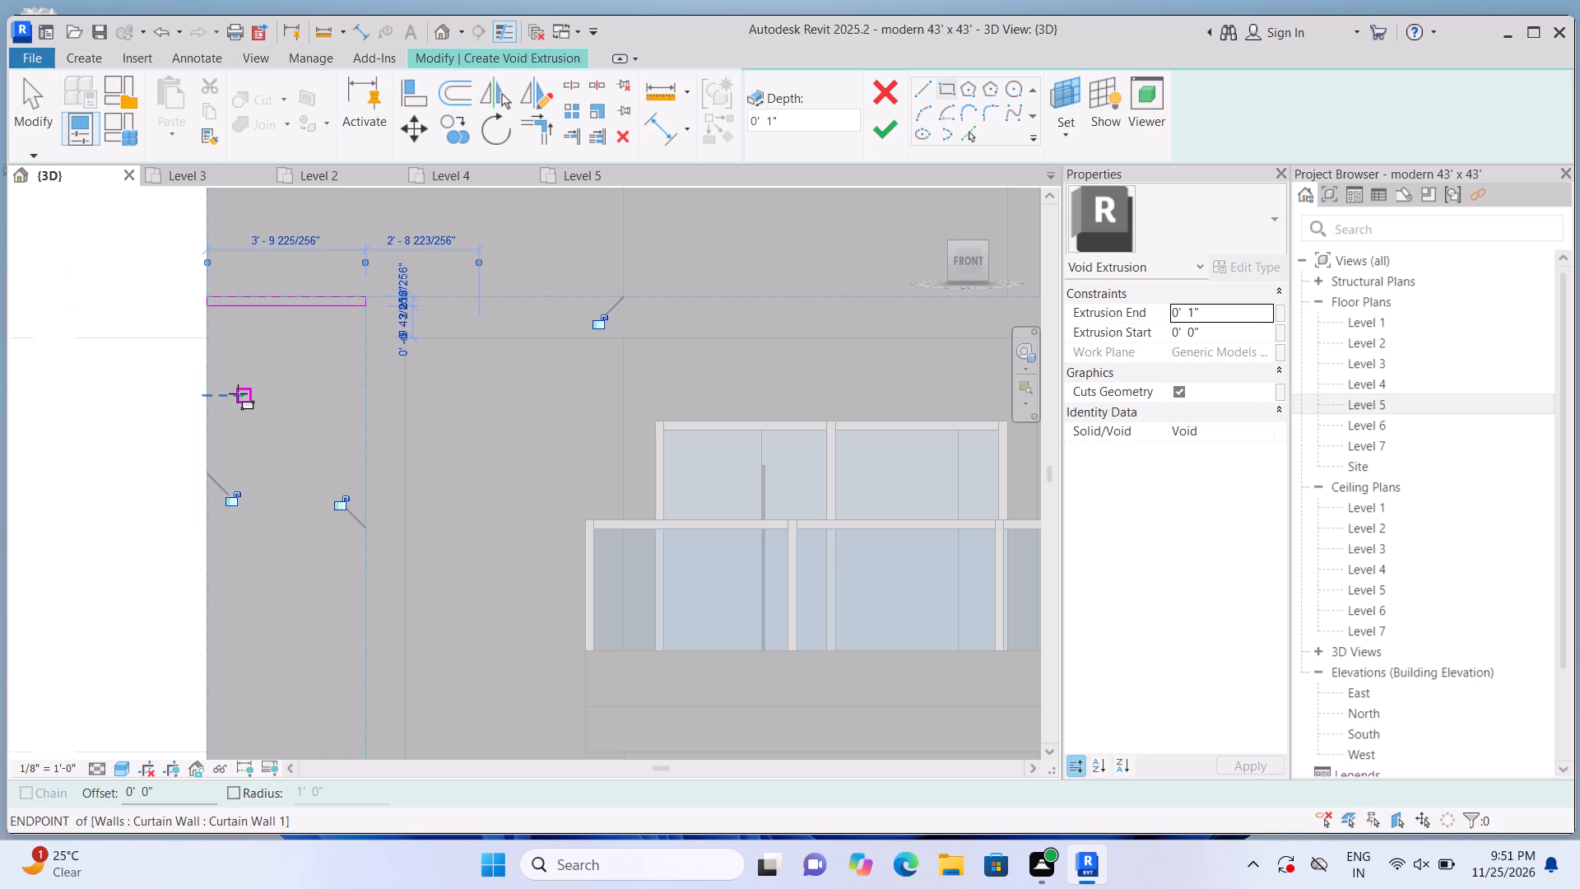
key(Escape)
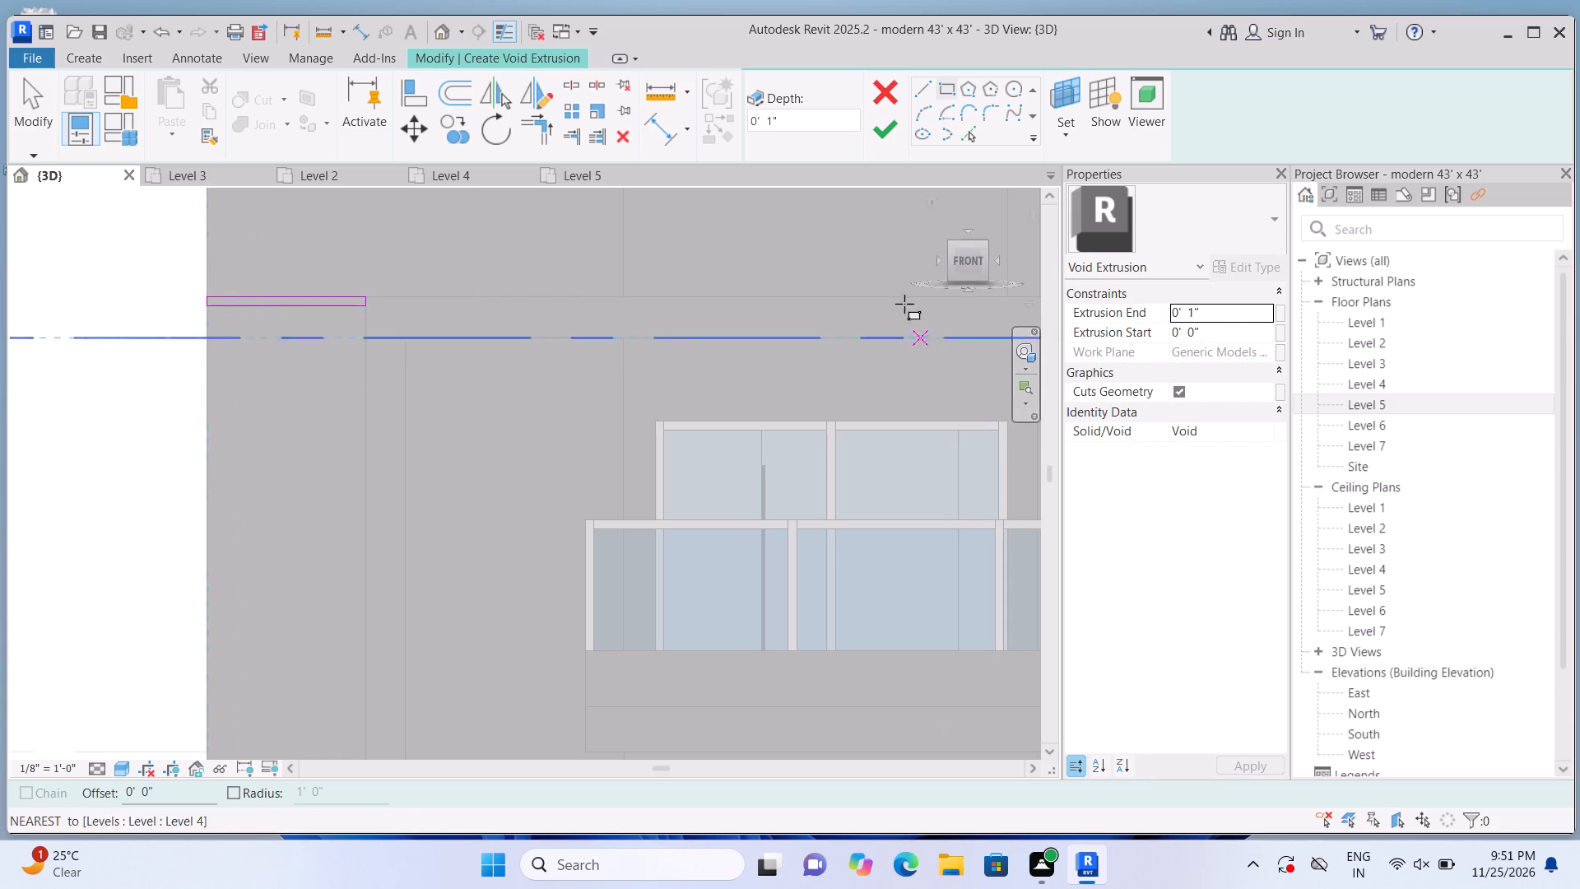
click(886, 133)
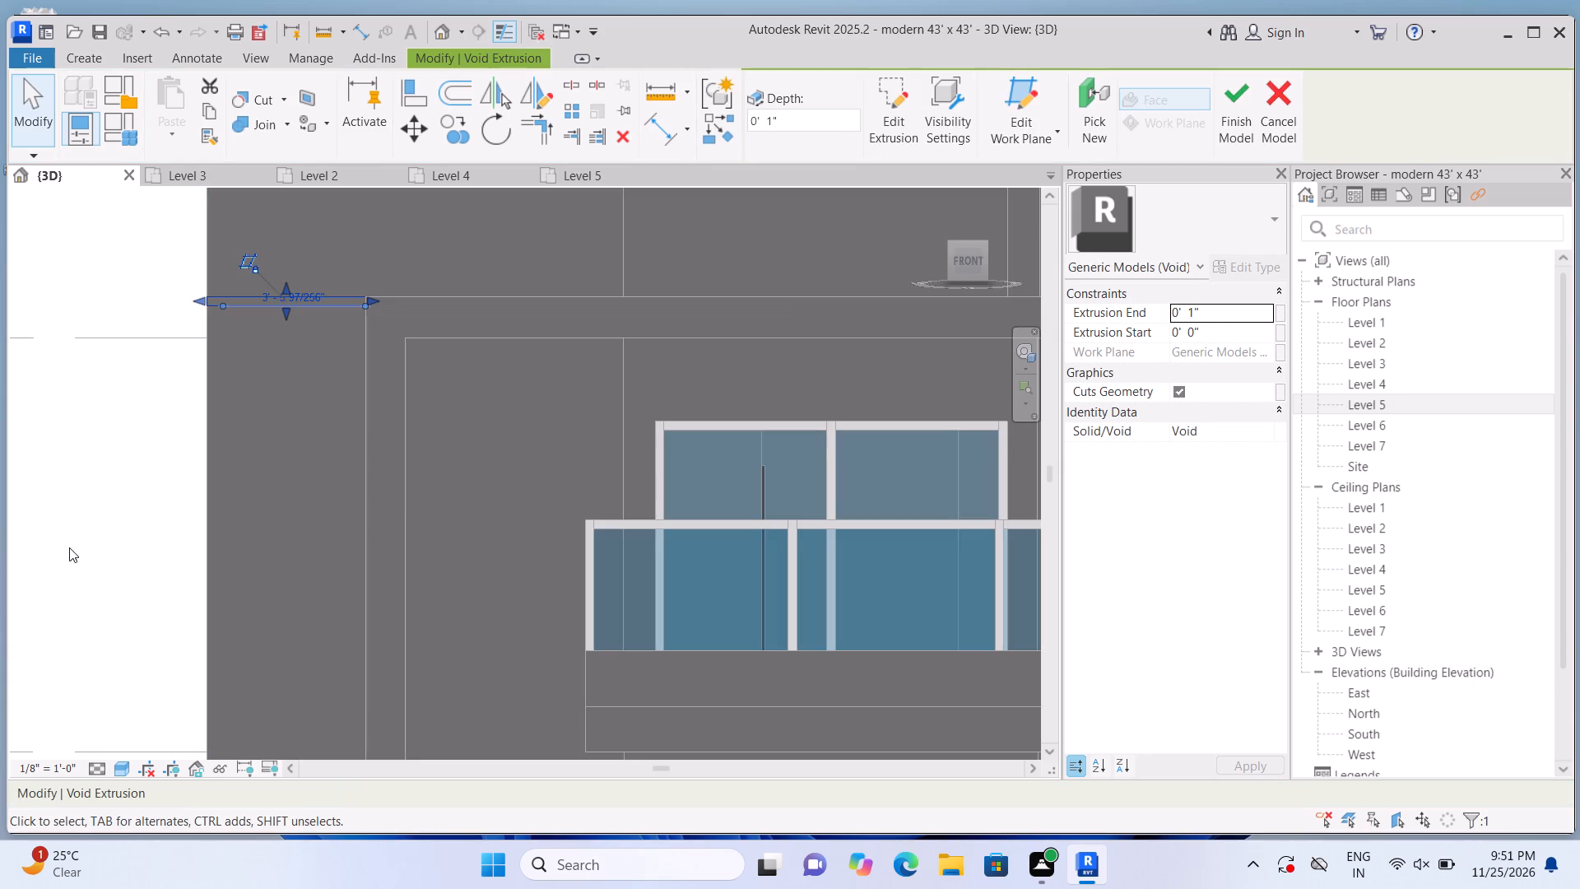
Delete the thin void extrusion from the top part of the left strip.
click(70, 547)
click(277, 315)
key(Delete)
Examine the left strip and the parapet band above the projecting frame from the building's front-left corner.
scroll(249, 368, down, 8)
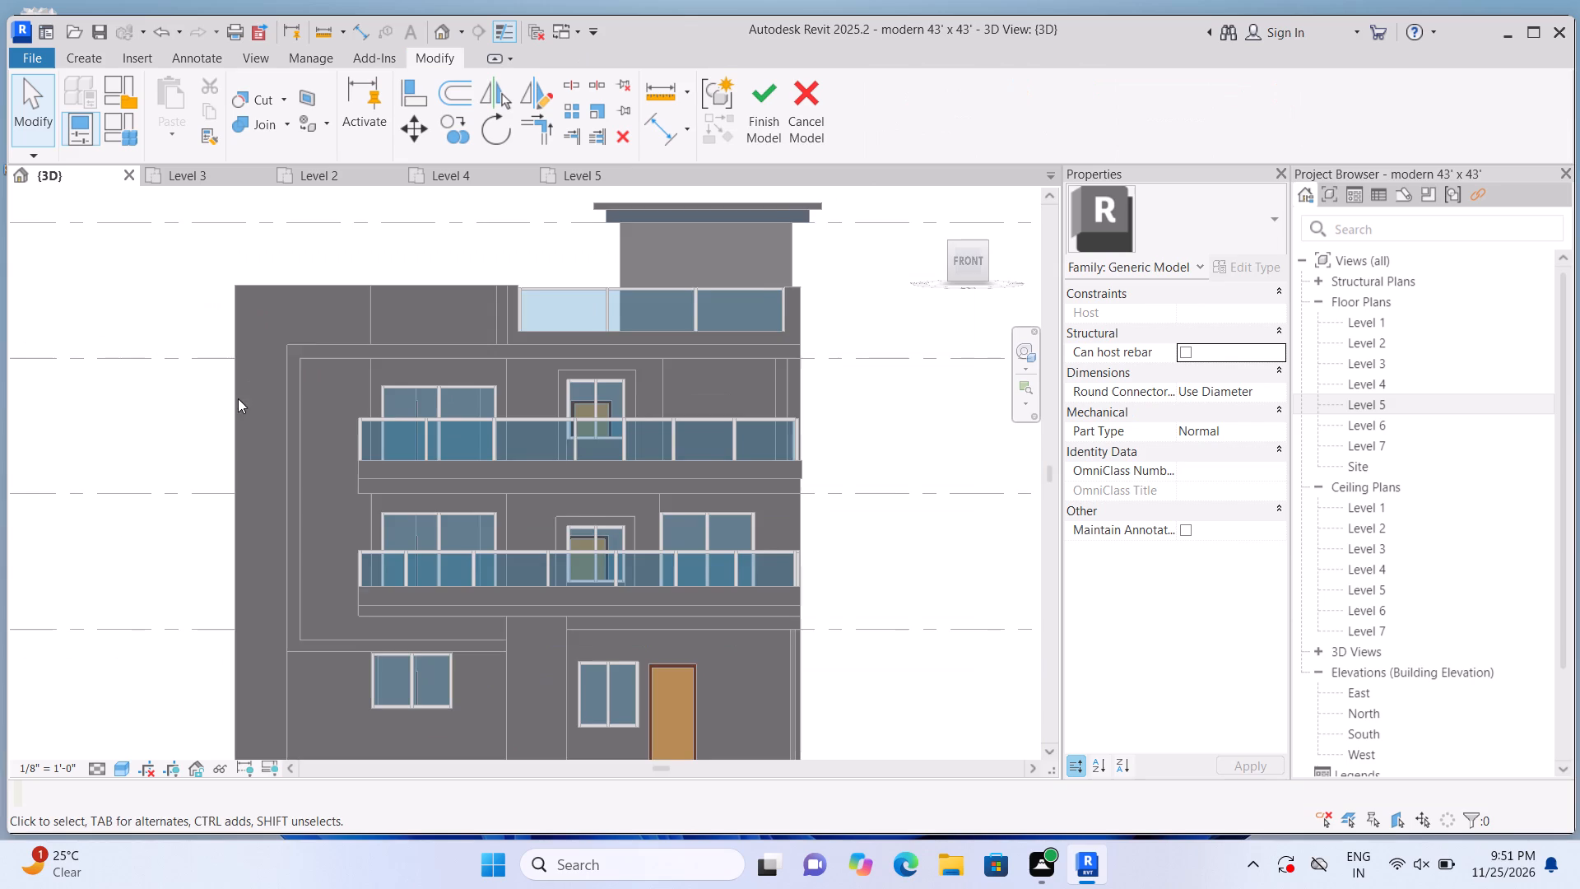
middle_drag(258, 401, 402, 328)
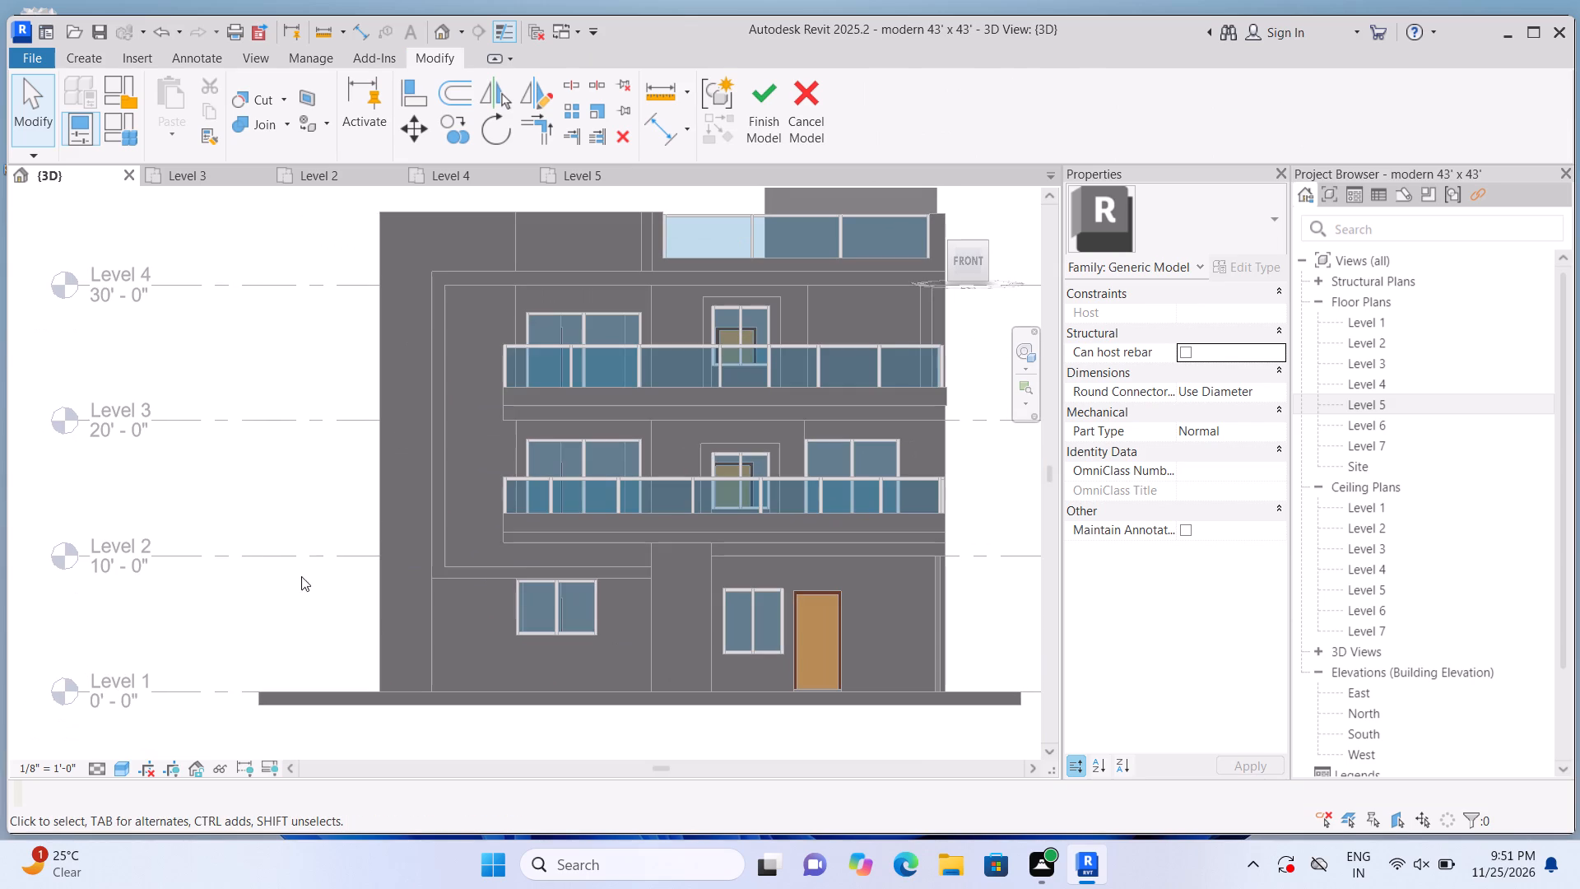
click(927, 199)
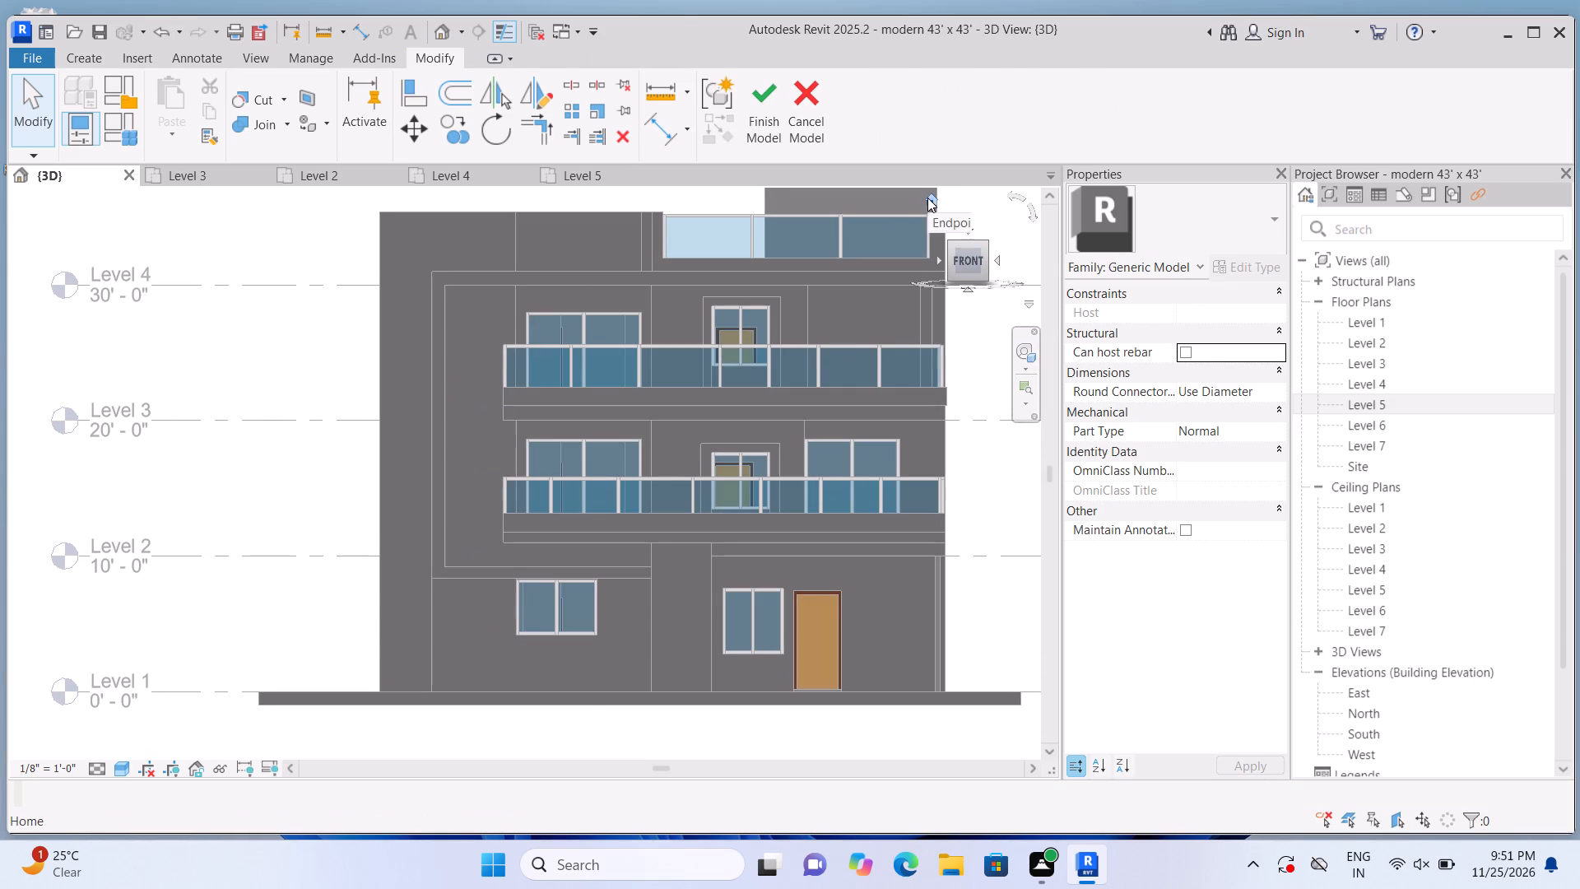
scroll(497, 564, up, 3)
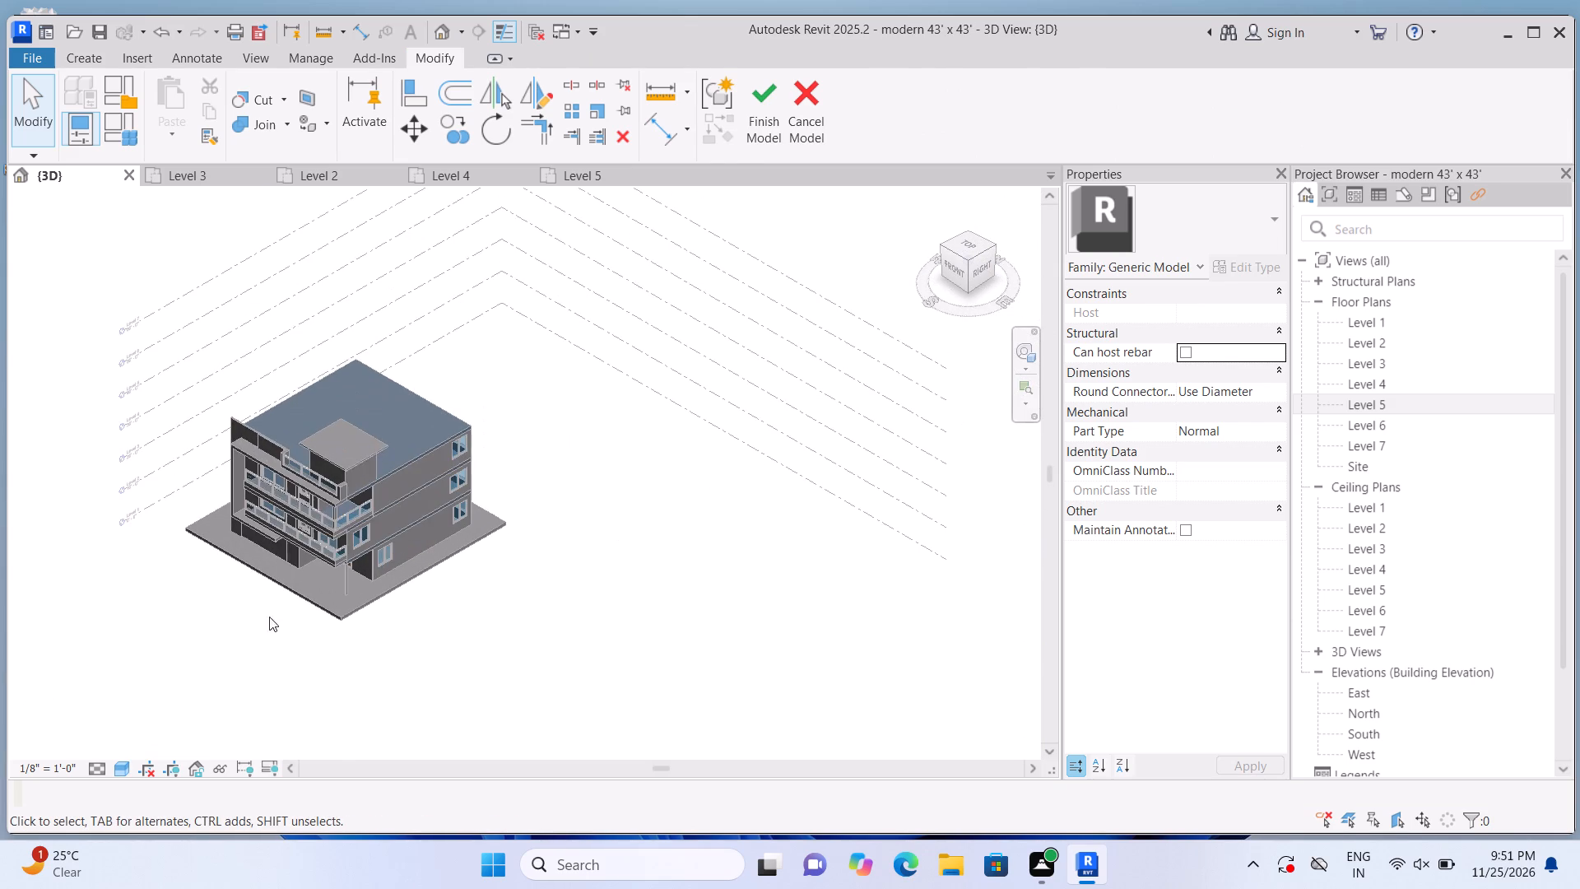
middle_drag(230, 611, 525, 600)
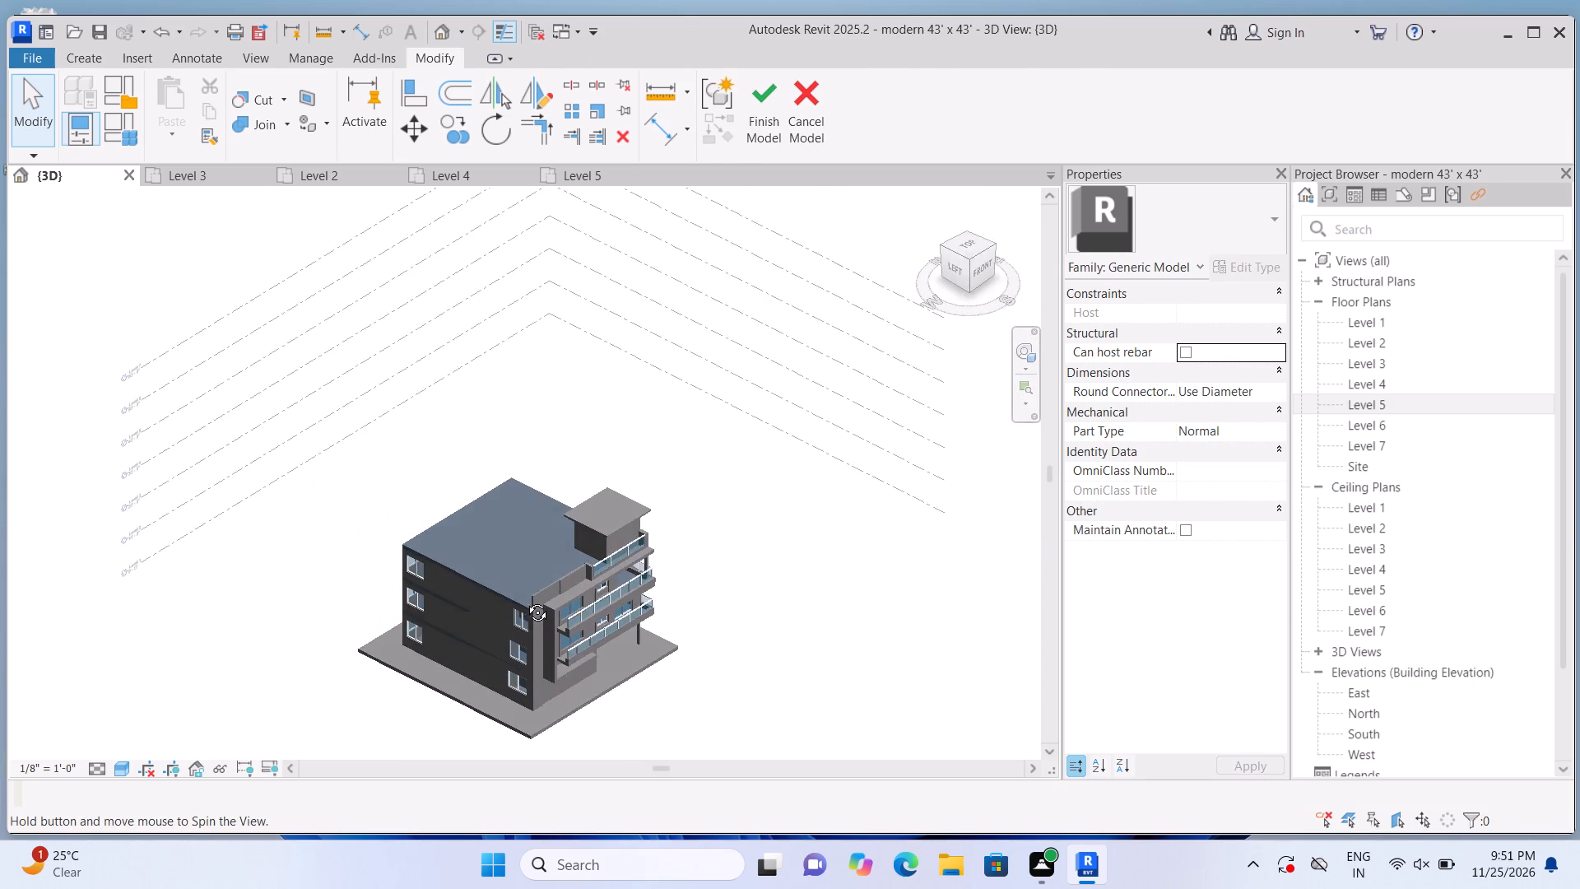
middle_drag(525, 600, 521, 542)
shift+scroll(521, 543, up, 1)
scroll(524, 643, up, 8)
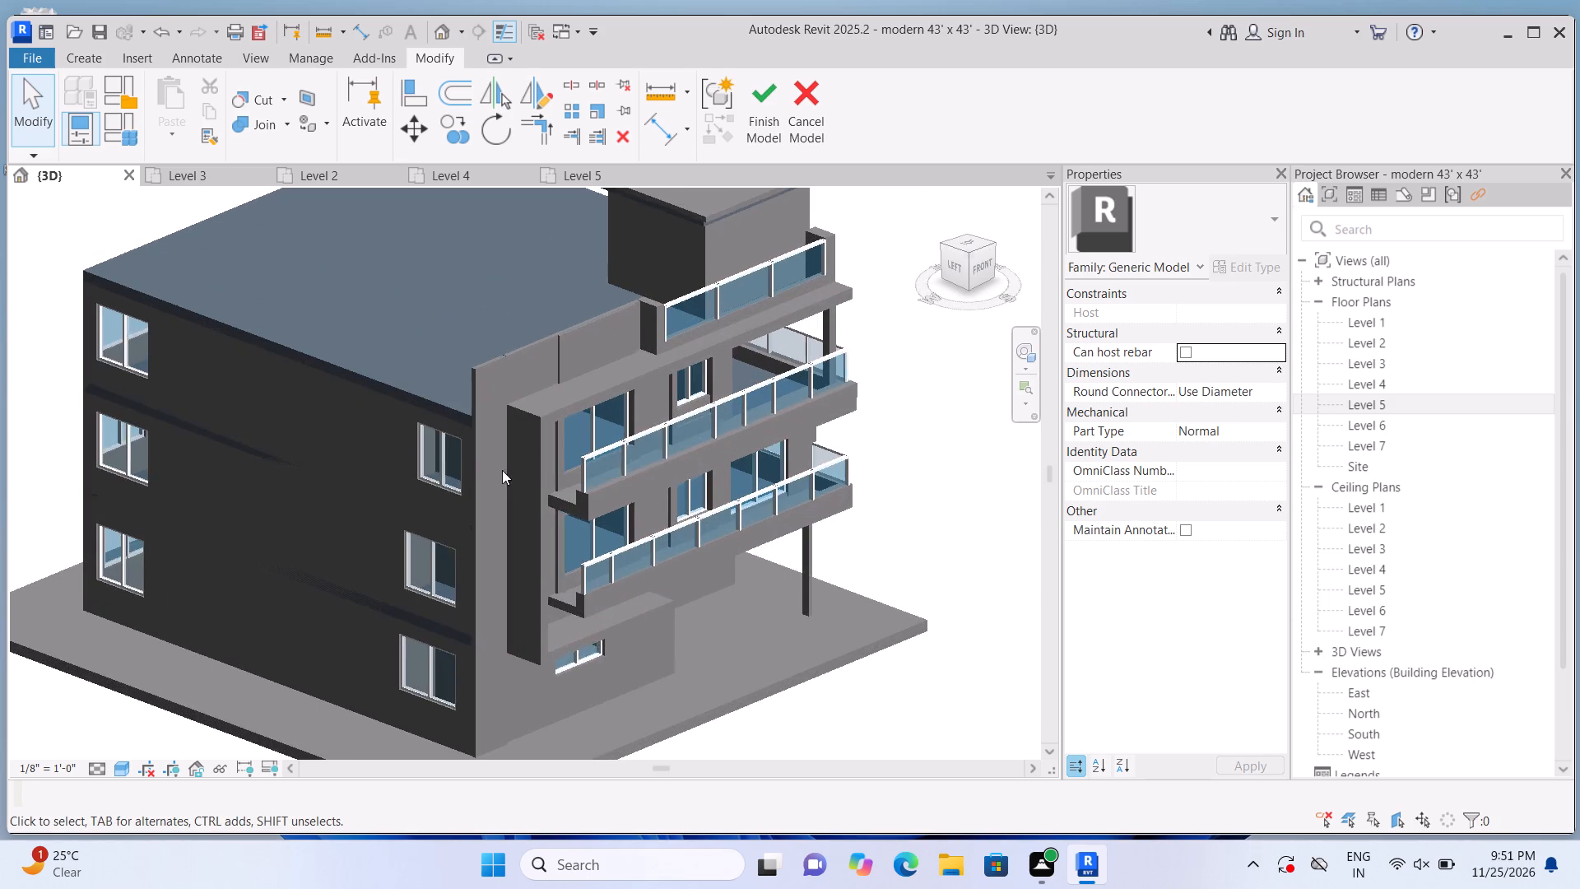
scroll(503, 487, up, 2)
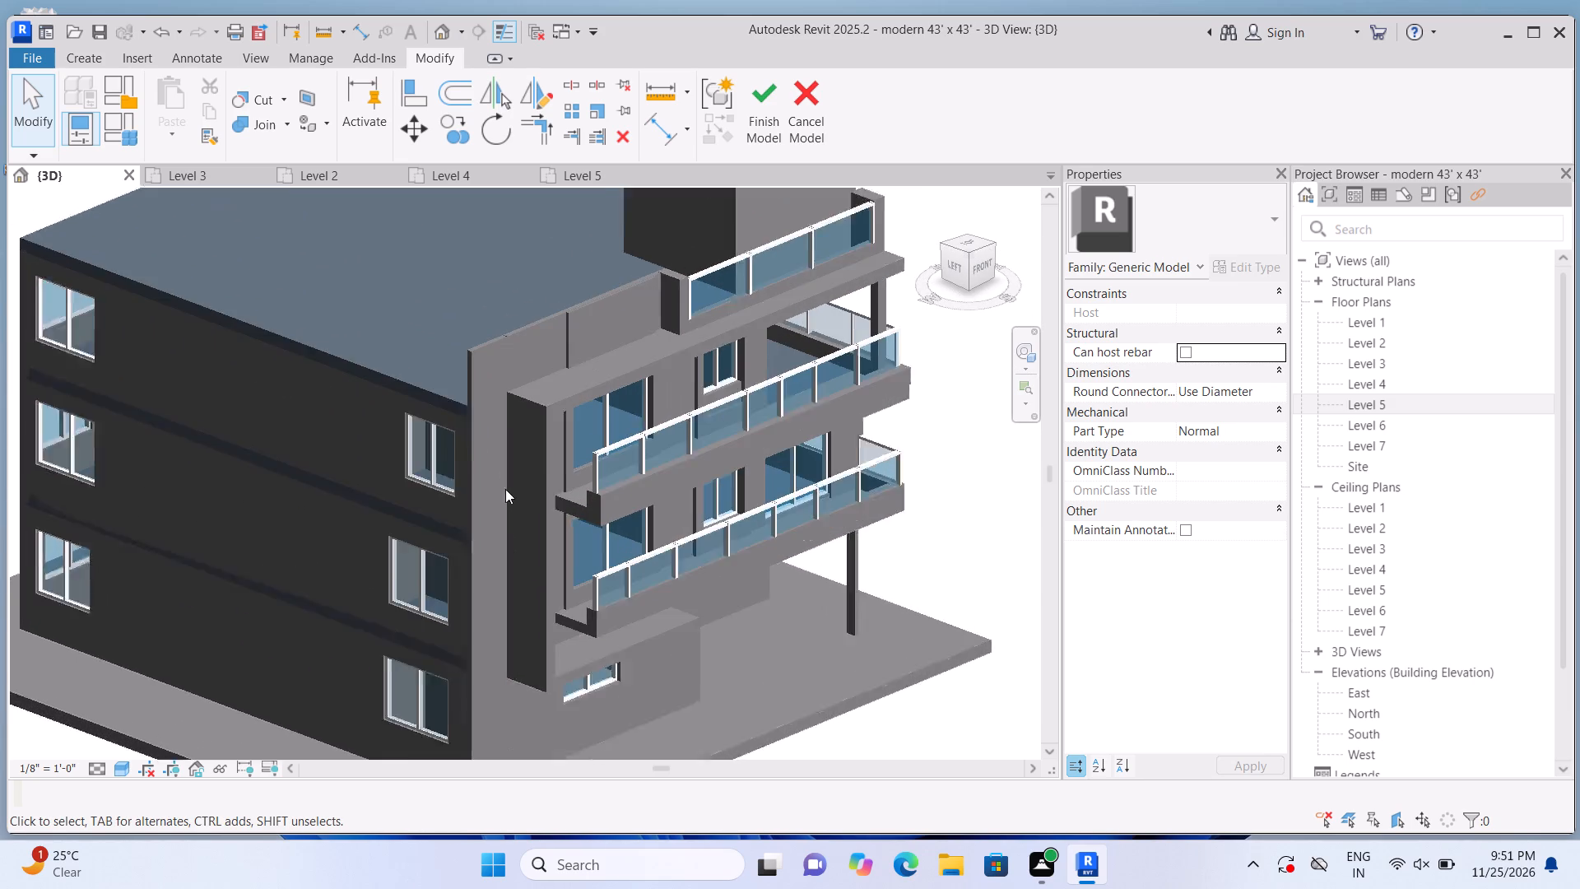
scroll(505, 489, up, 1)
middle_drag(511, 469, 481, 561)
scroll(494, 487, up, 5)
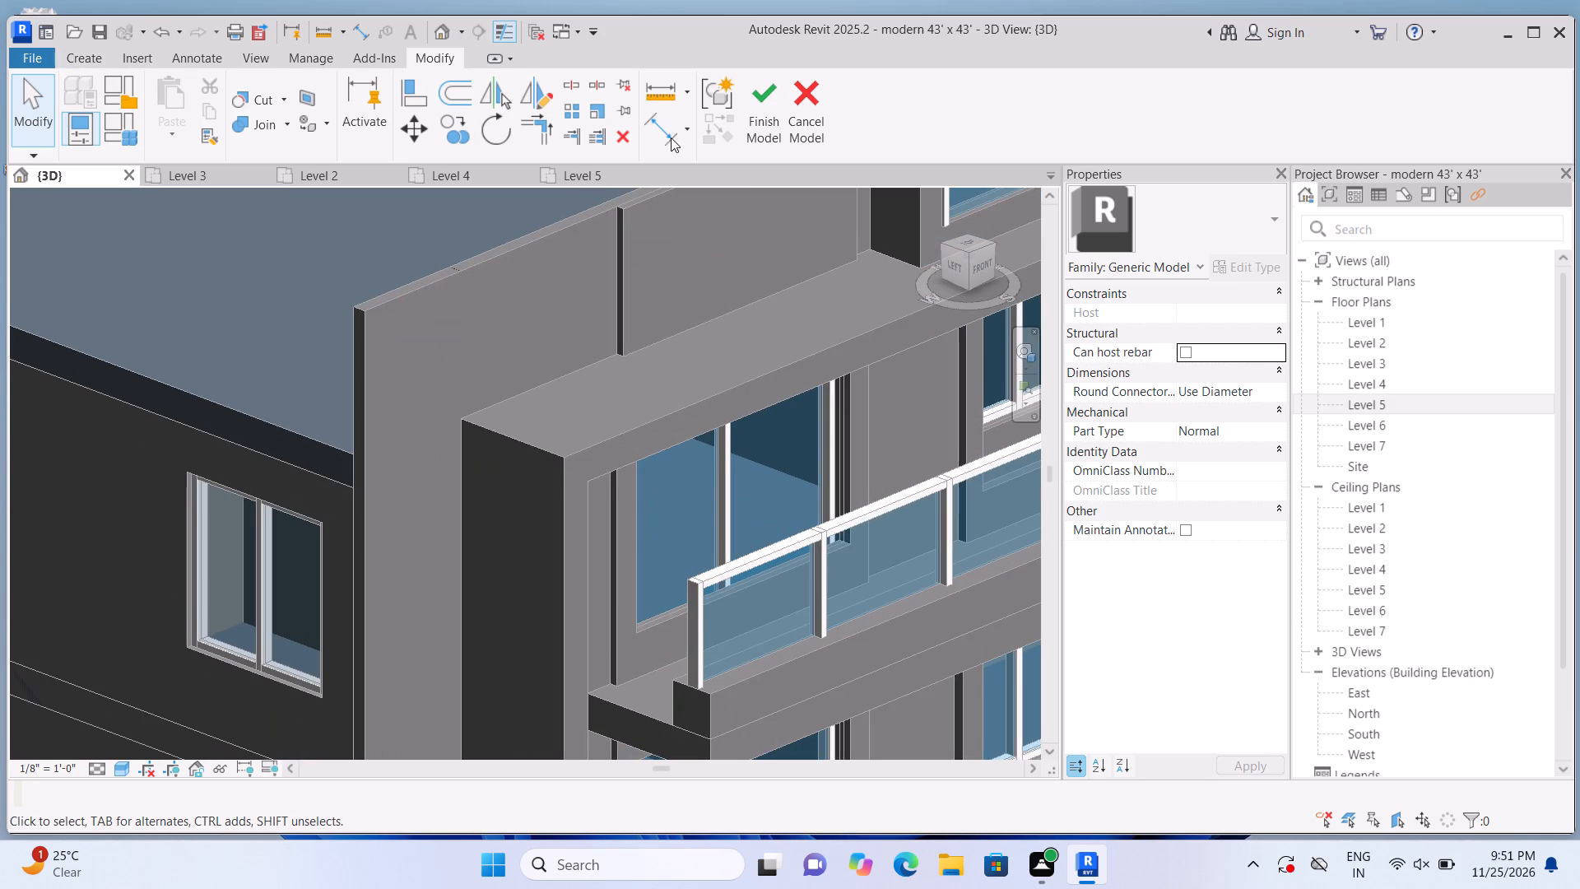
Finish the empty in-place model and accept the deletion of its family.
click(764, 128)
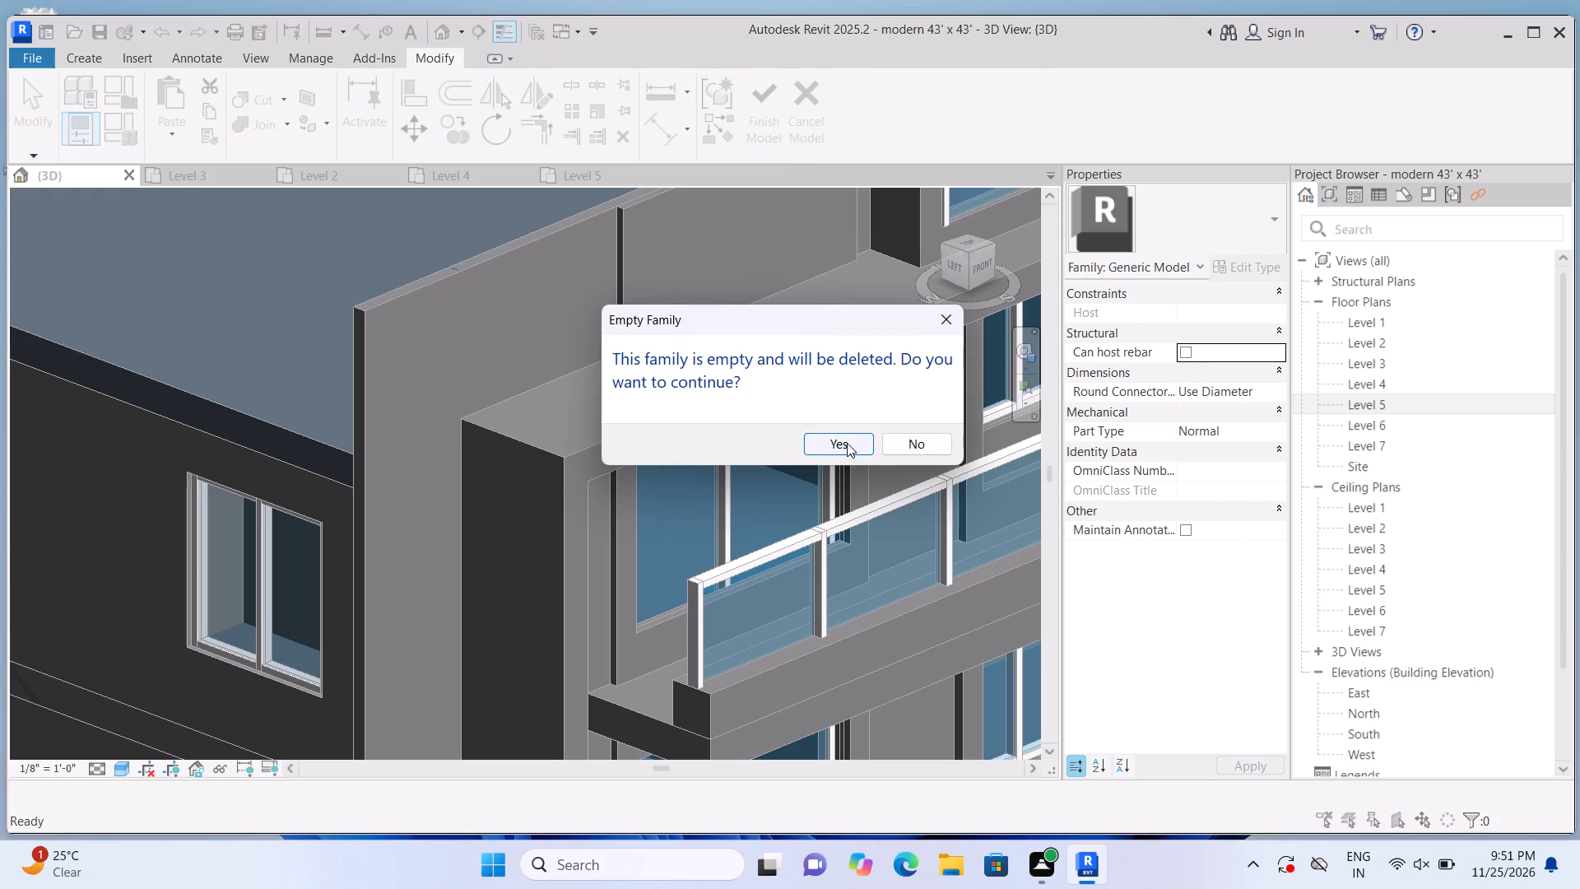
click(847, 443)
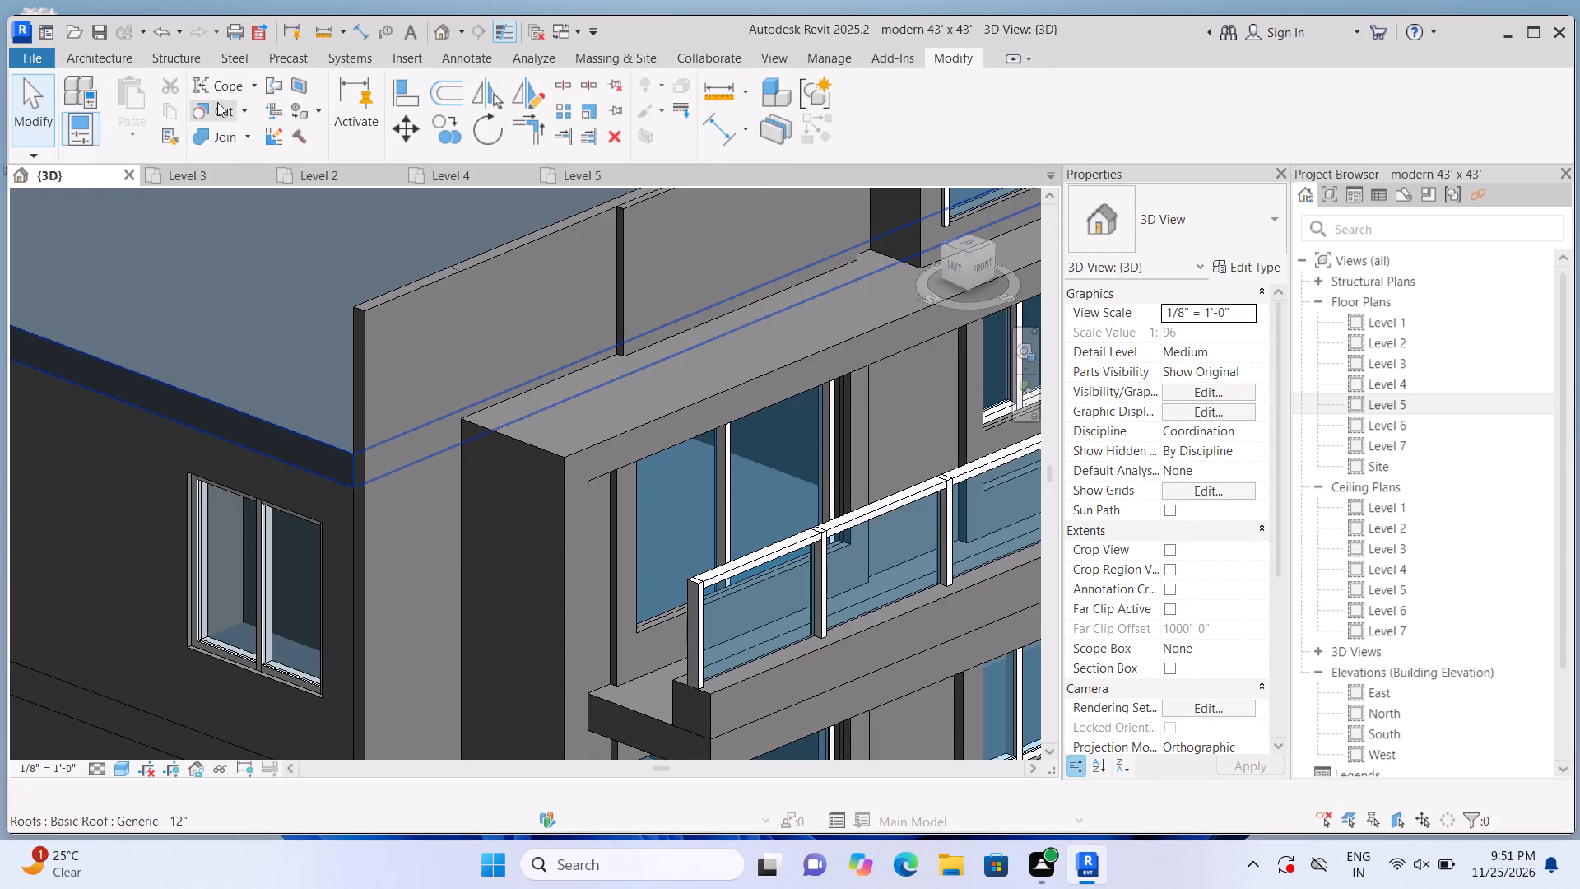
Start a new in-place model in the Generic Models category, keeping the suggested name.
click(108, 55)
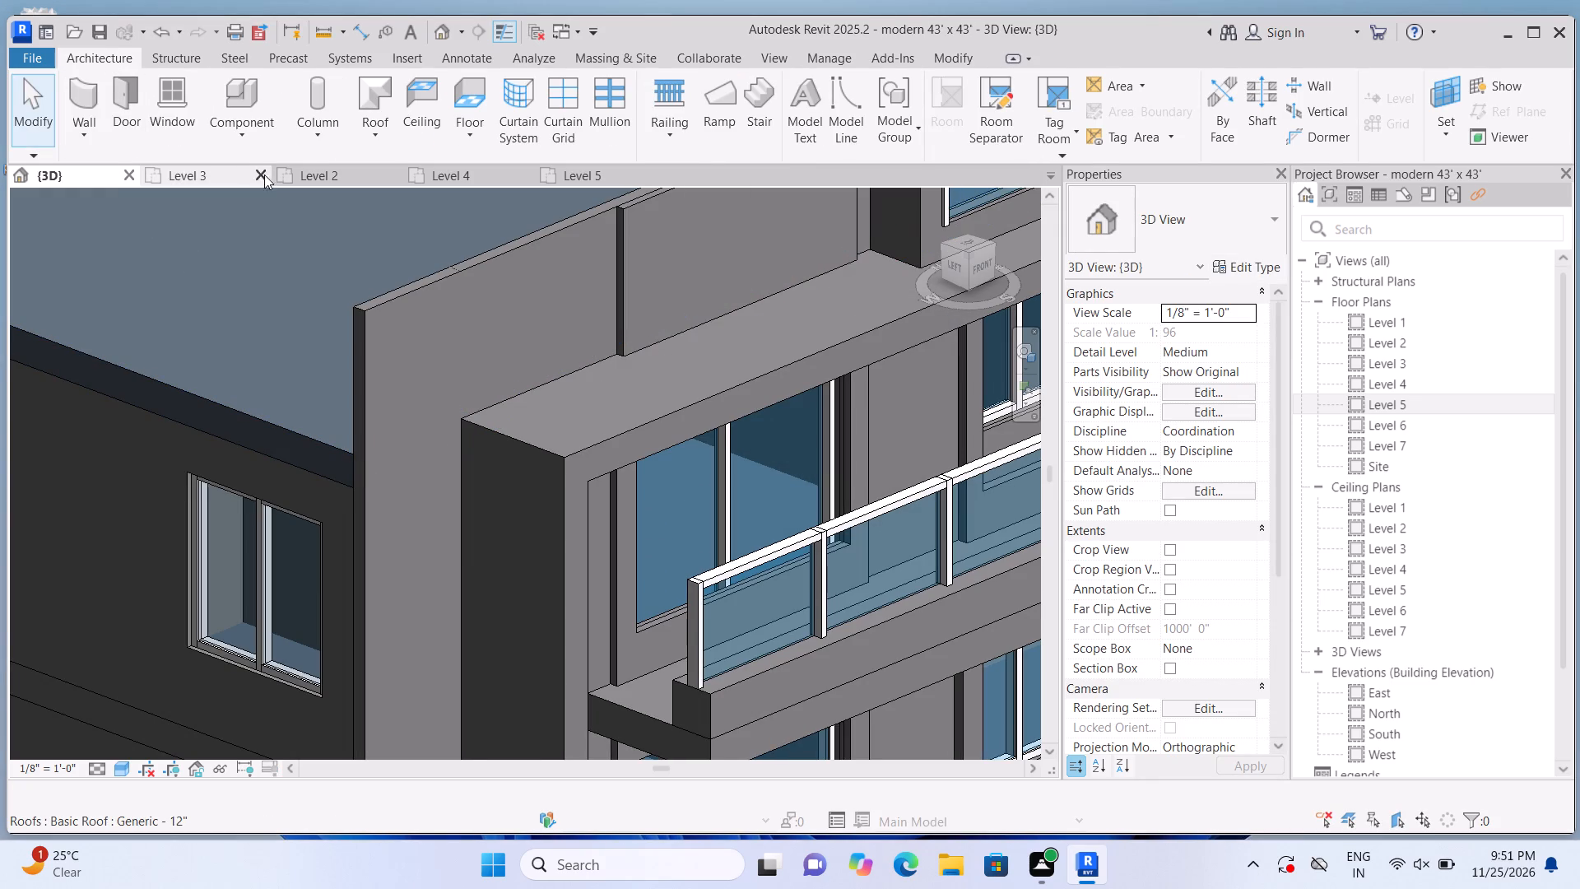
click(244, 142)
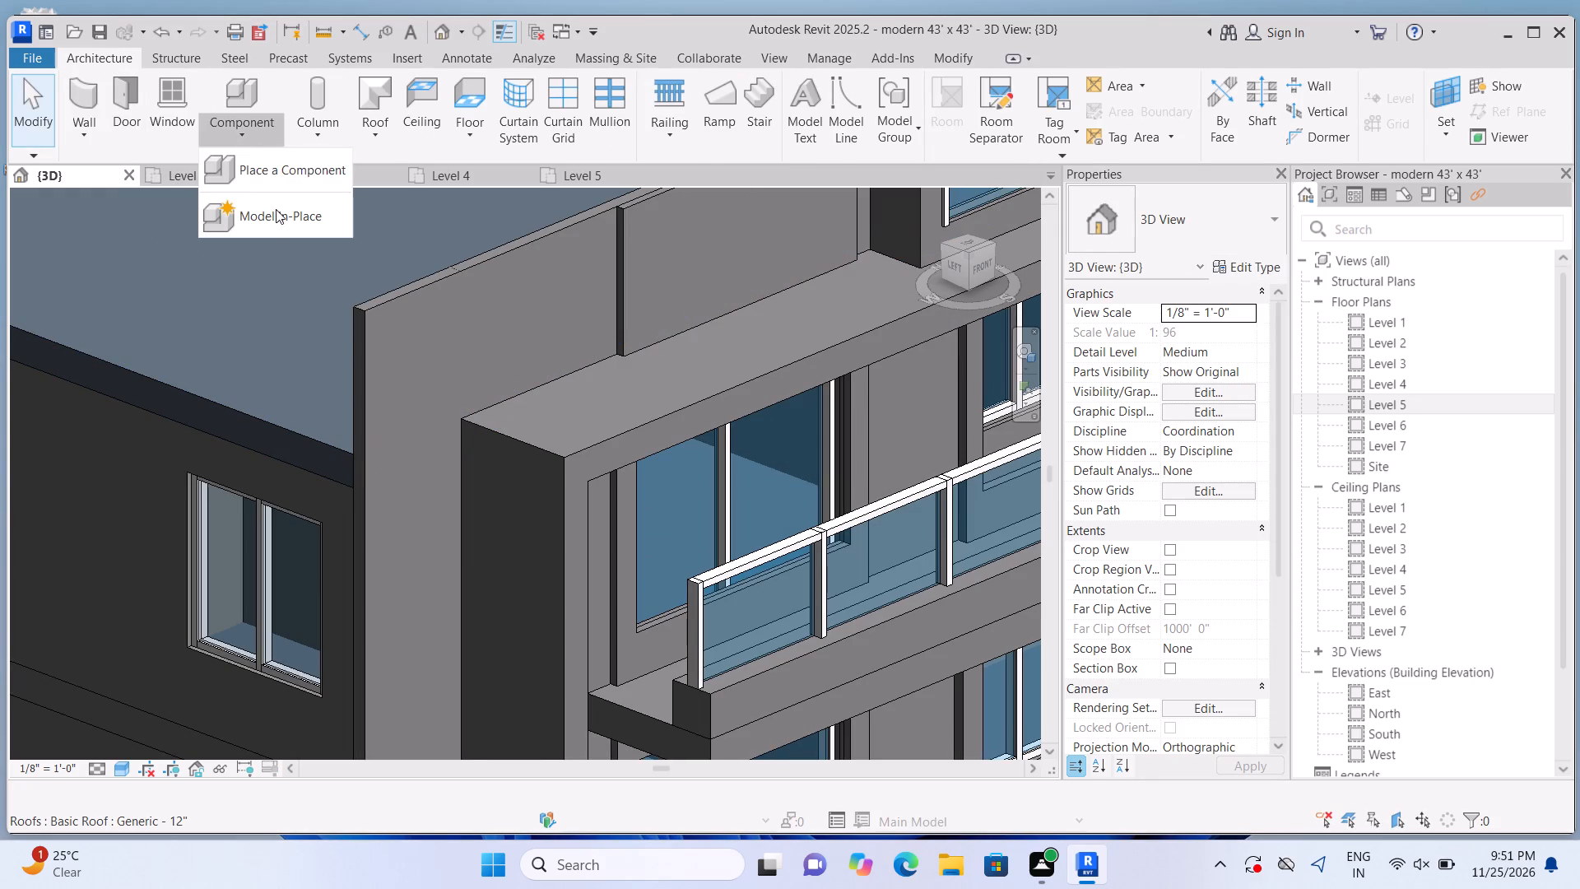
click(276, 209)
scroll(772, 378, down, 6)
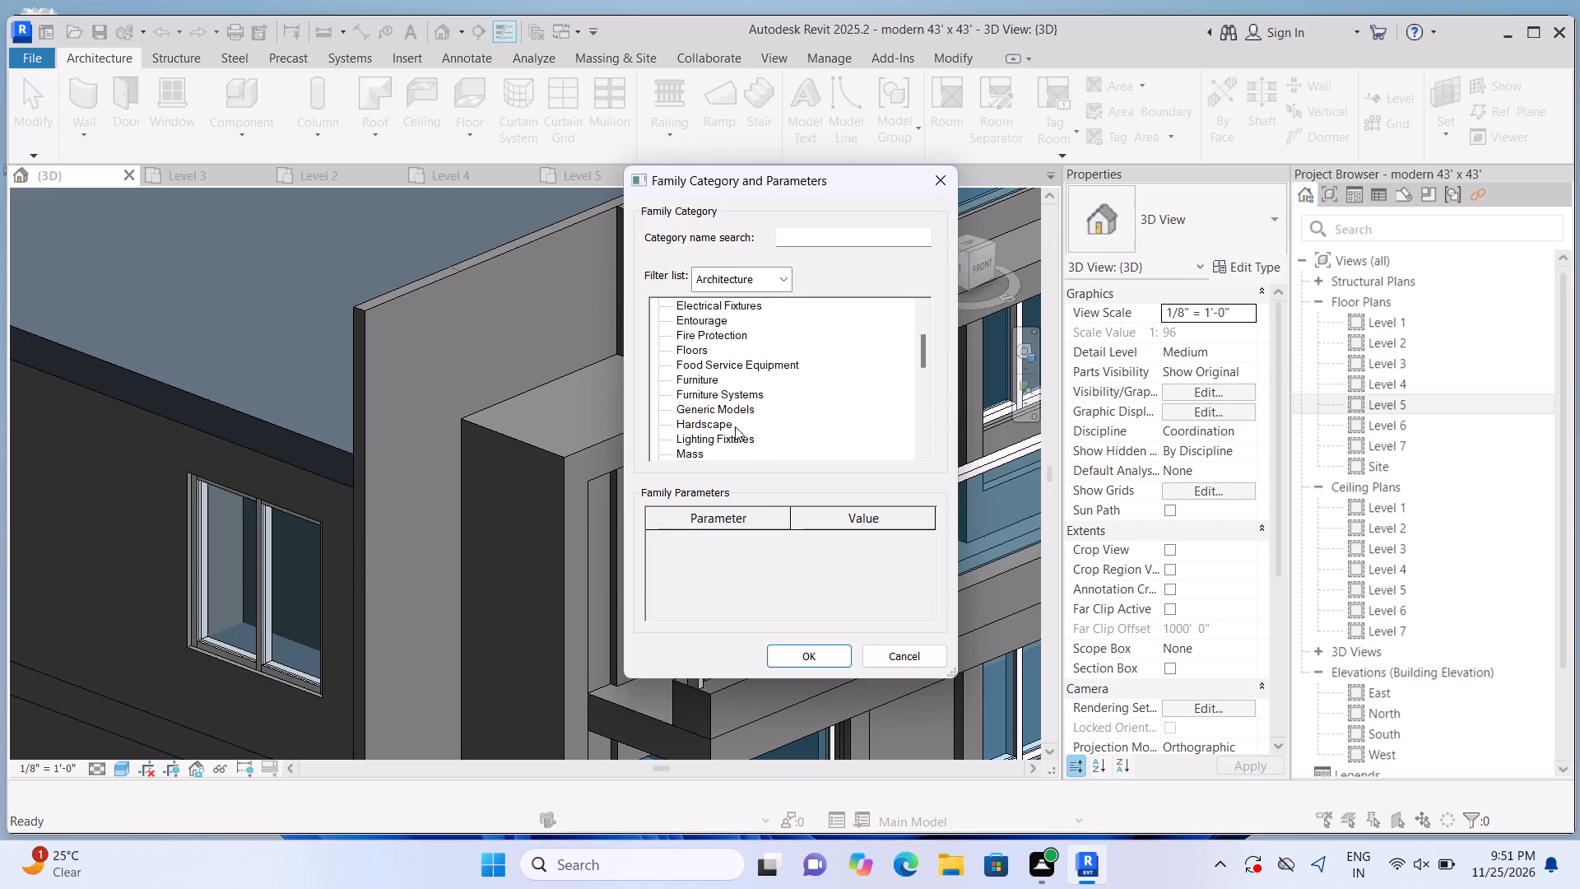
click(731, 408)
click(832, 652)
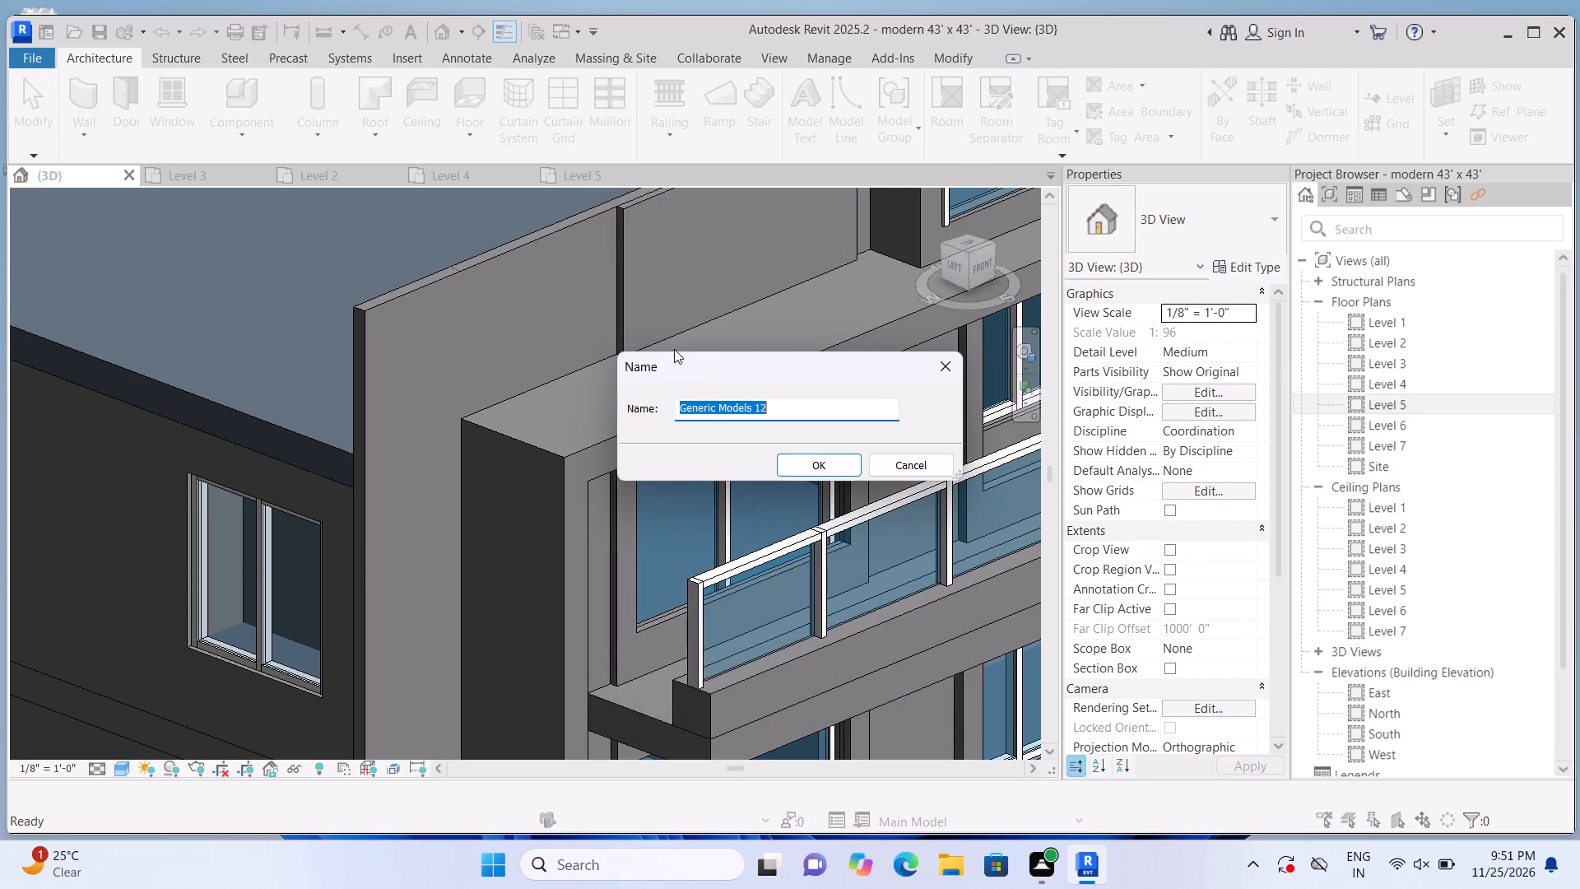
click(816, 455)
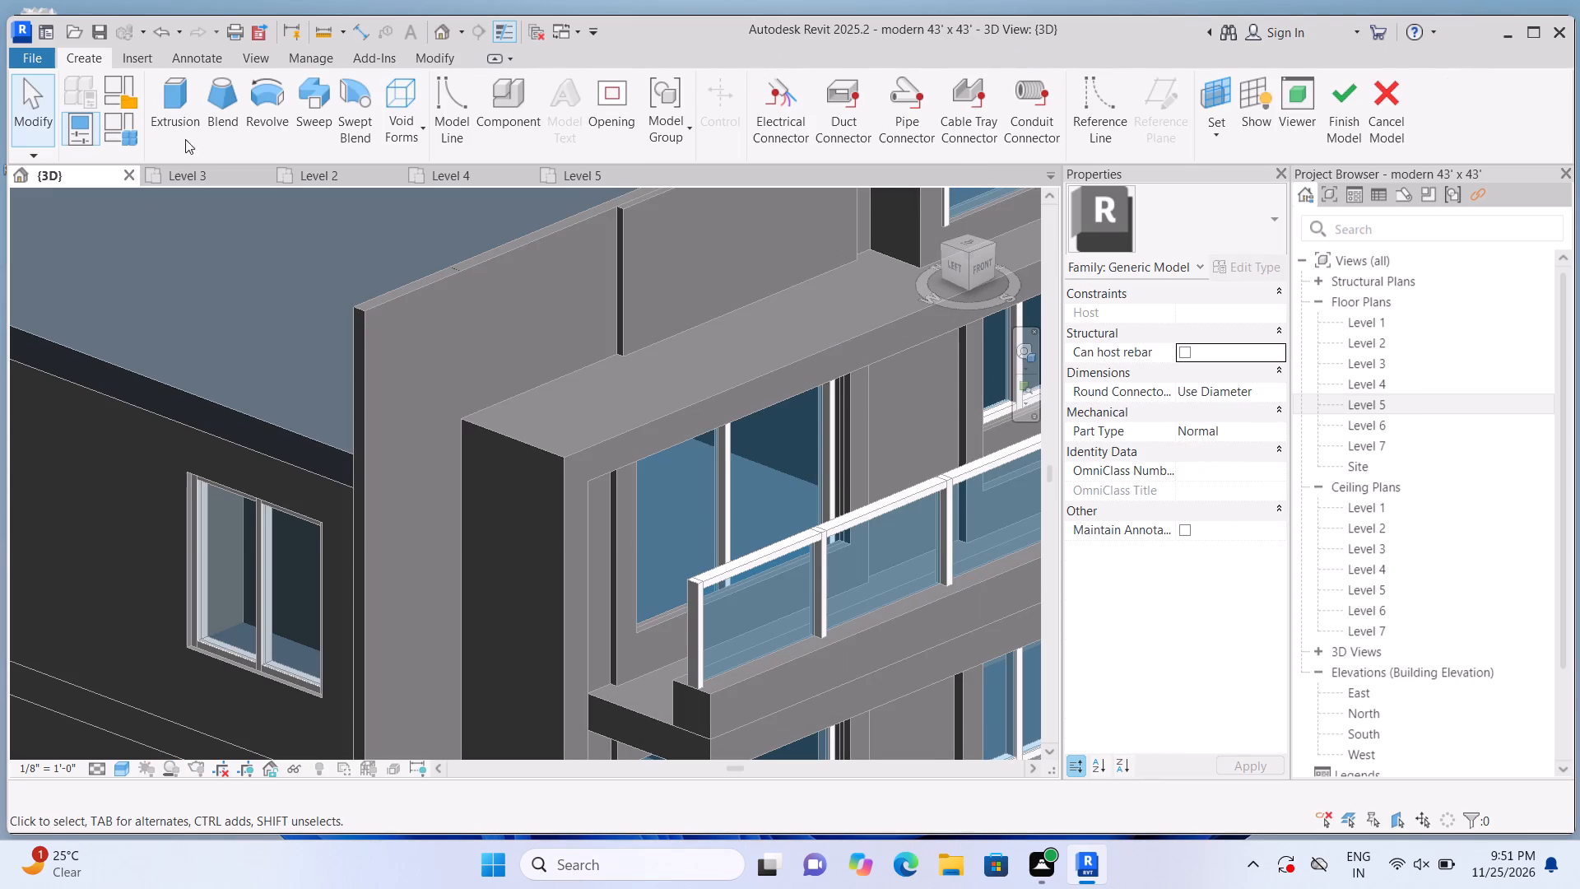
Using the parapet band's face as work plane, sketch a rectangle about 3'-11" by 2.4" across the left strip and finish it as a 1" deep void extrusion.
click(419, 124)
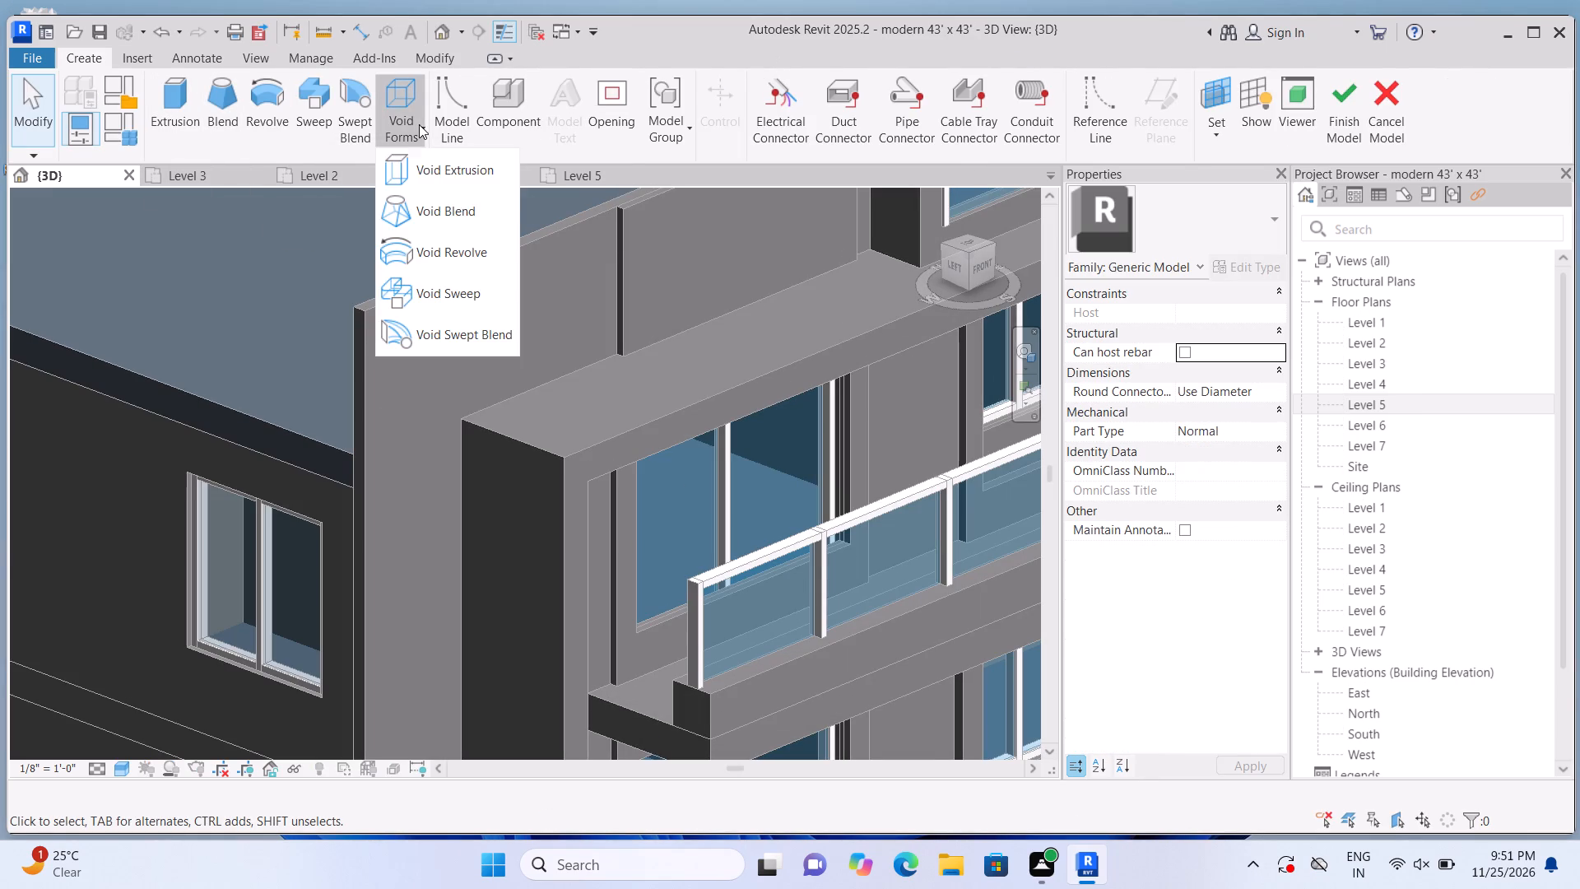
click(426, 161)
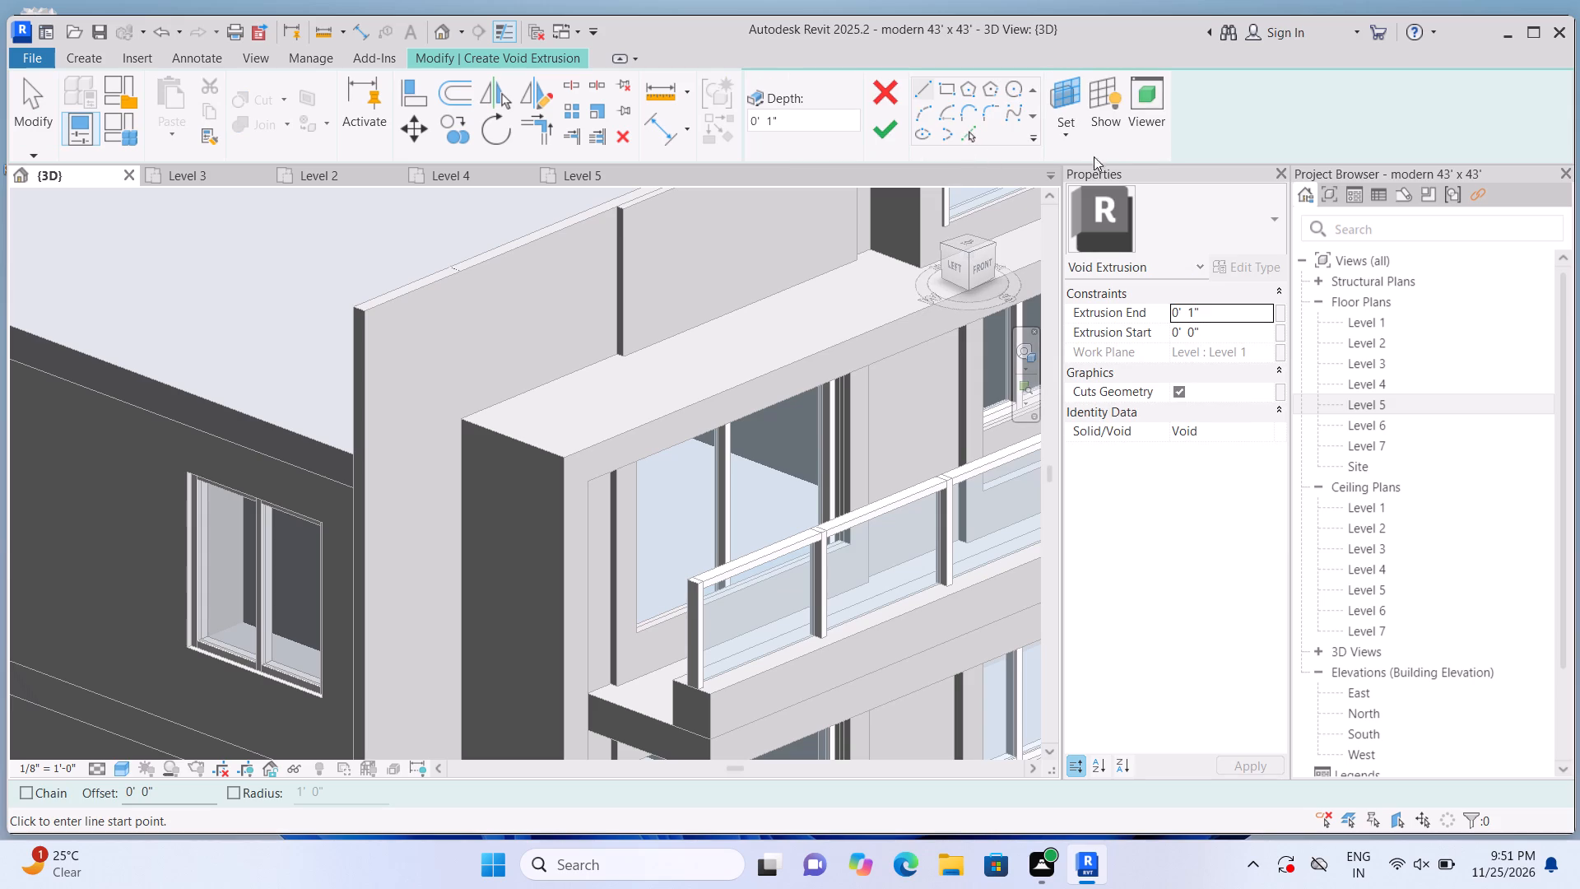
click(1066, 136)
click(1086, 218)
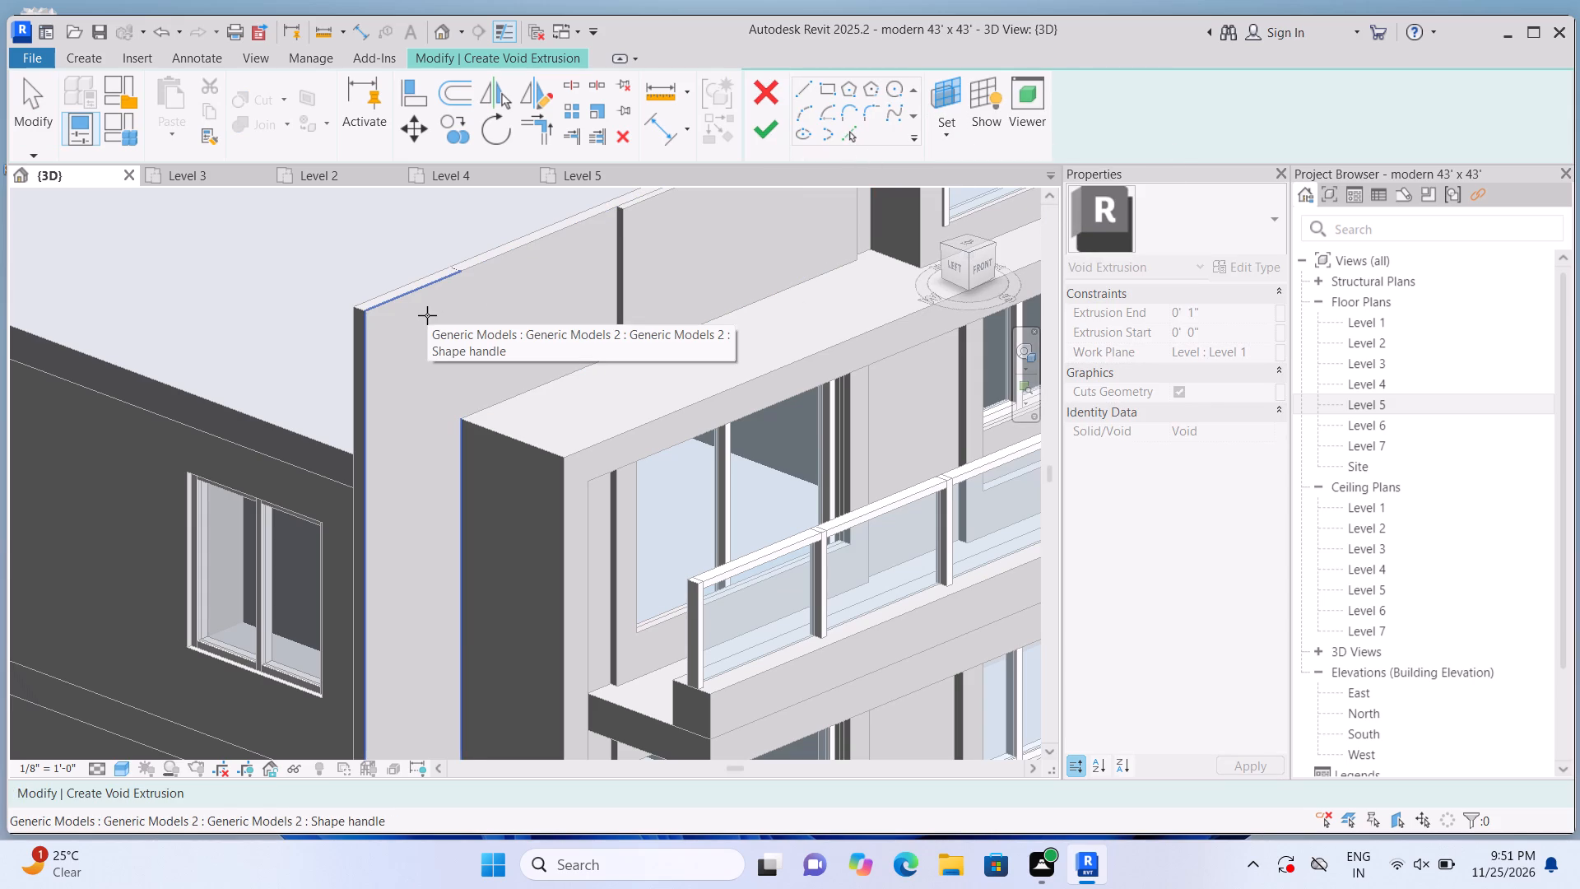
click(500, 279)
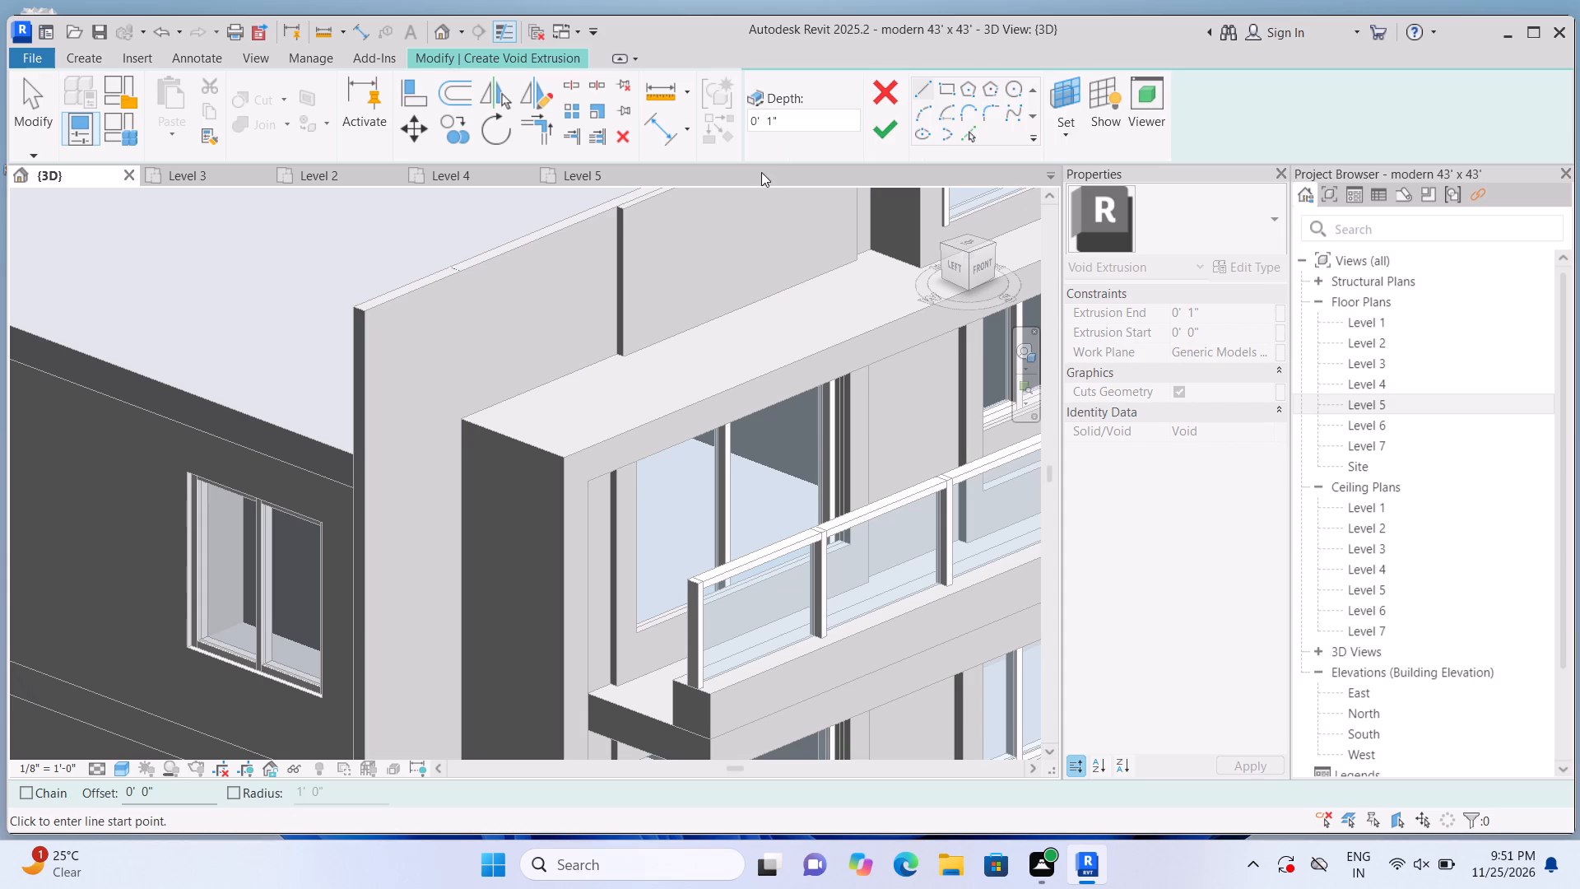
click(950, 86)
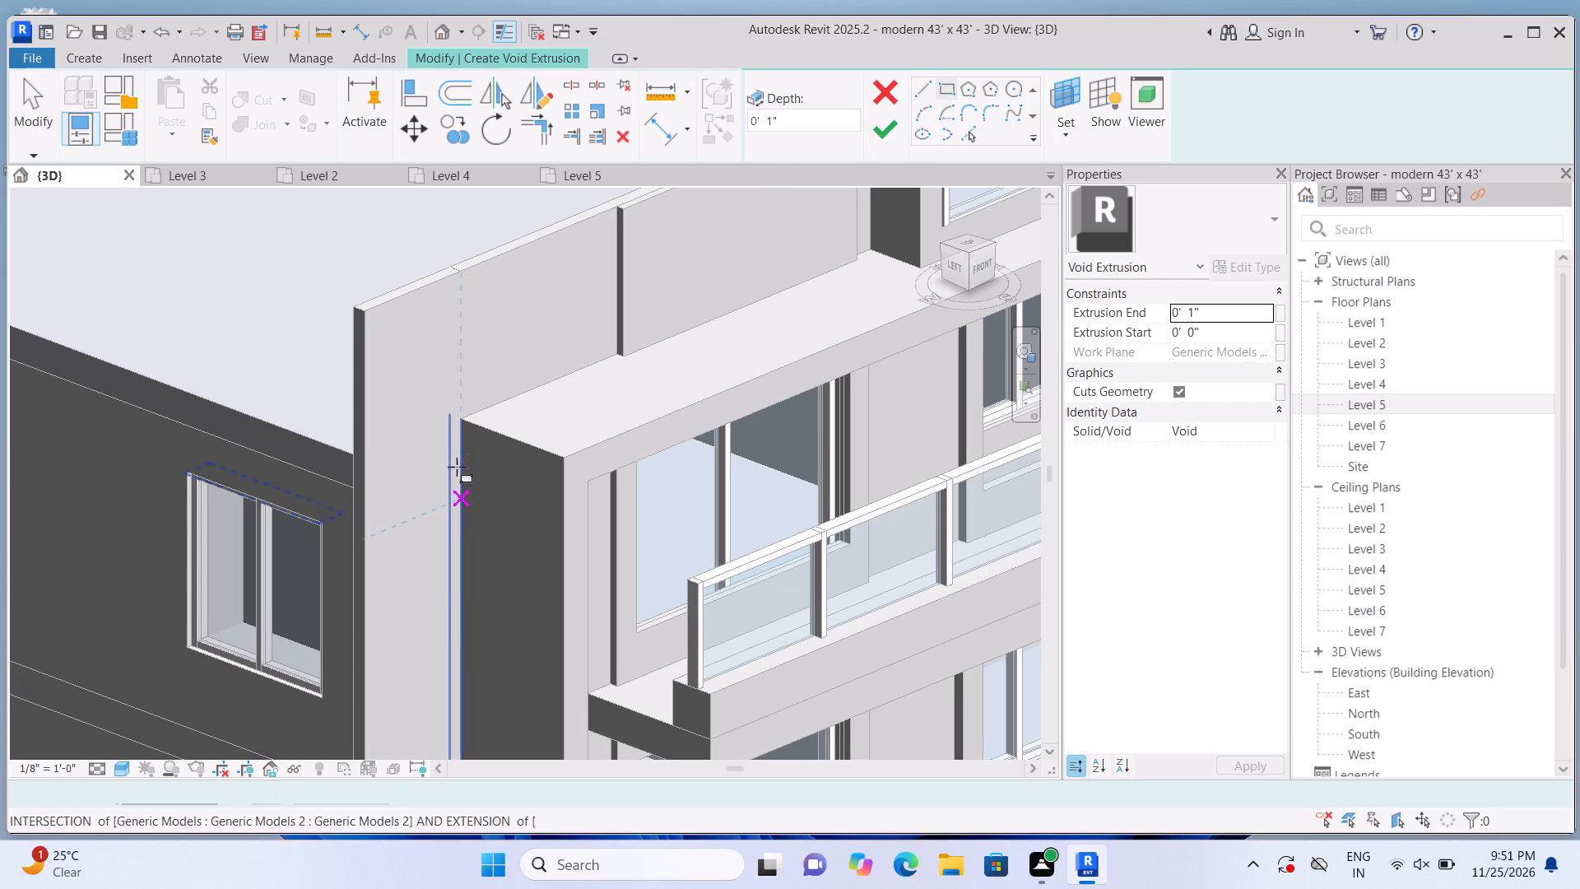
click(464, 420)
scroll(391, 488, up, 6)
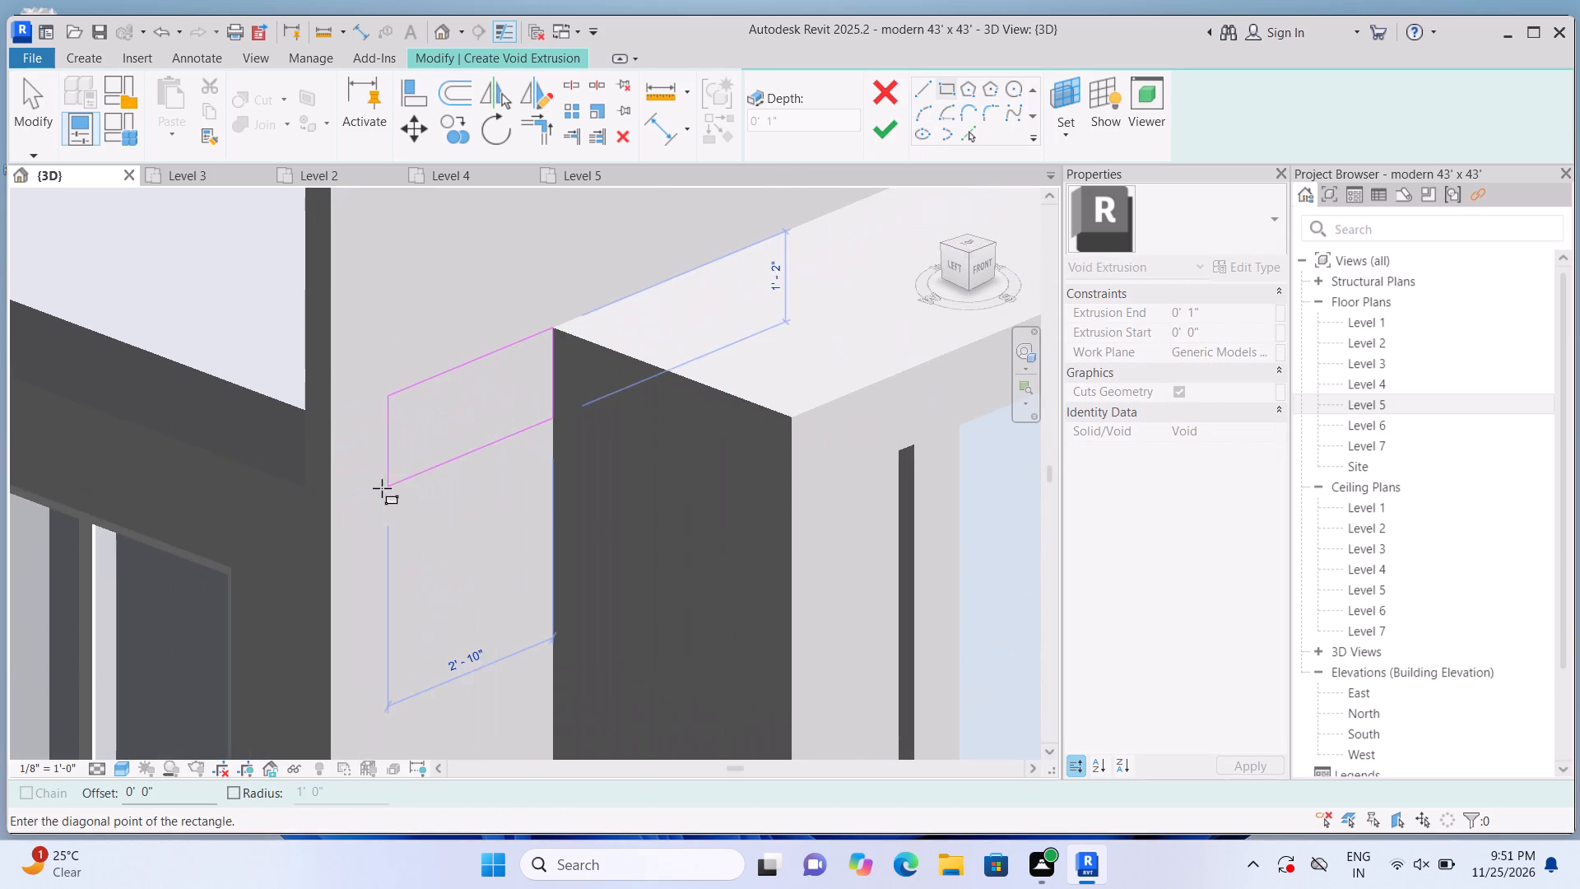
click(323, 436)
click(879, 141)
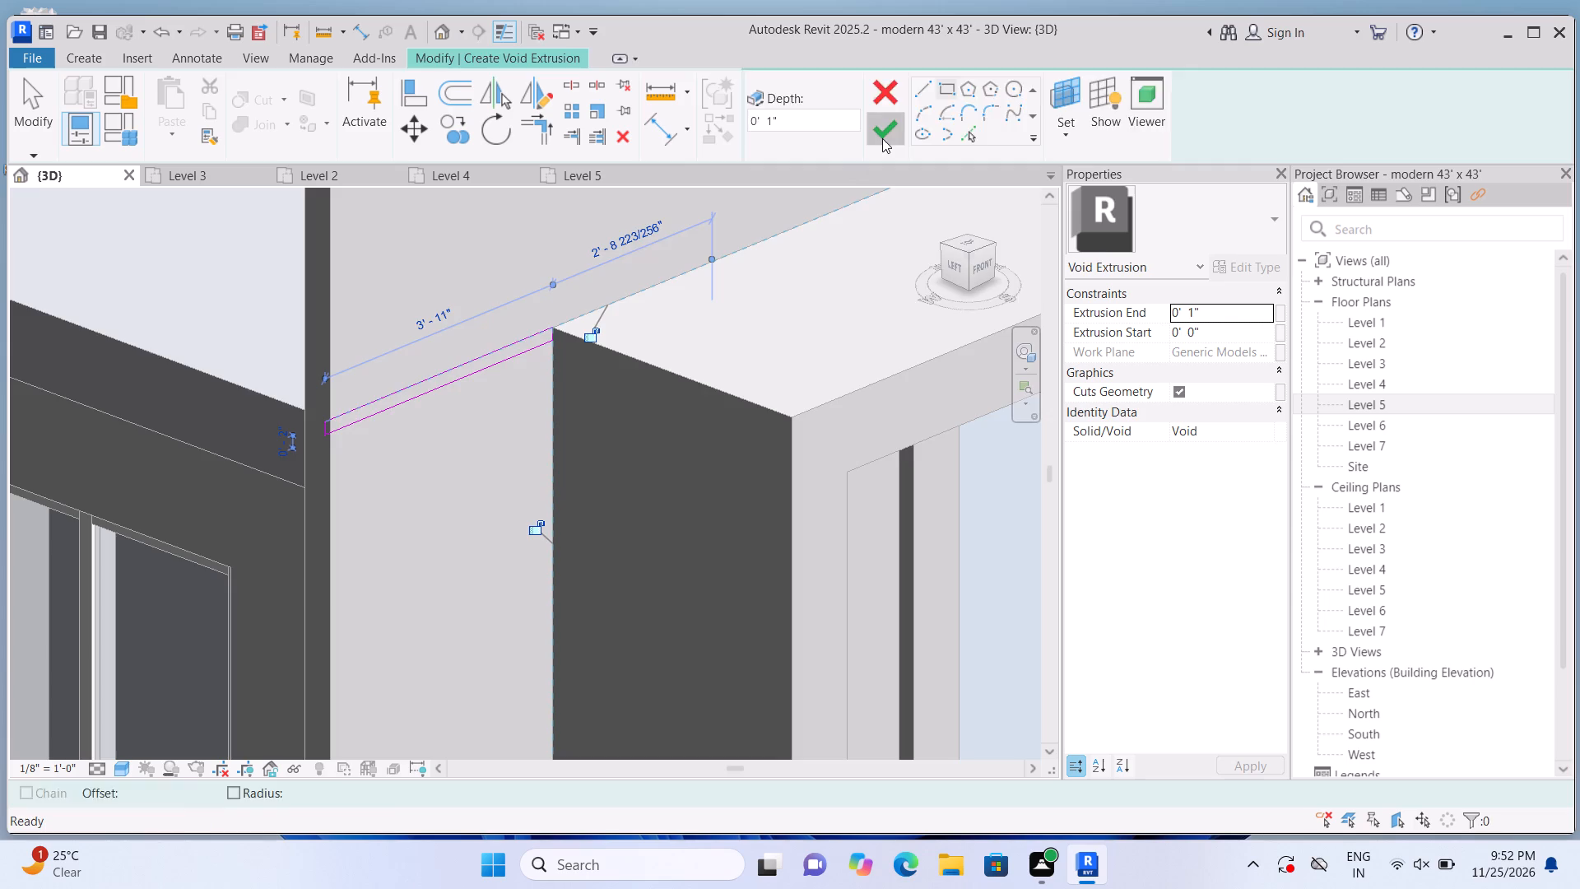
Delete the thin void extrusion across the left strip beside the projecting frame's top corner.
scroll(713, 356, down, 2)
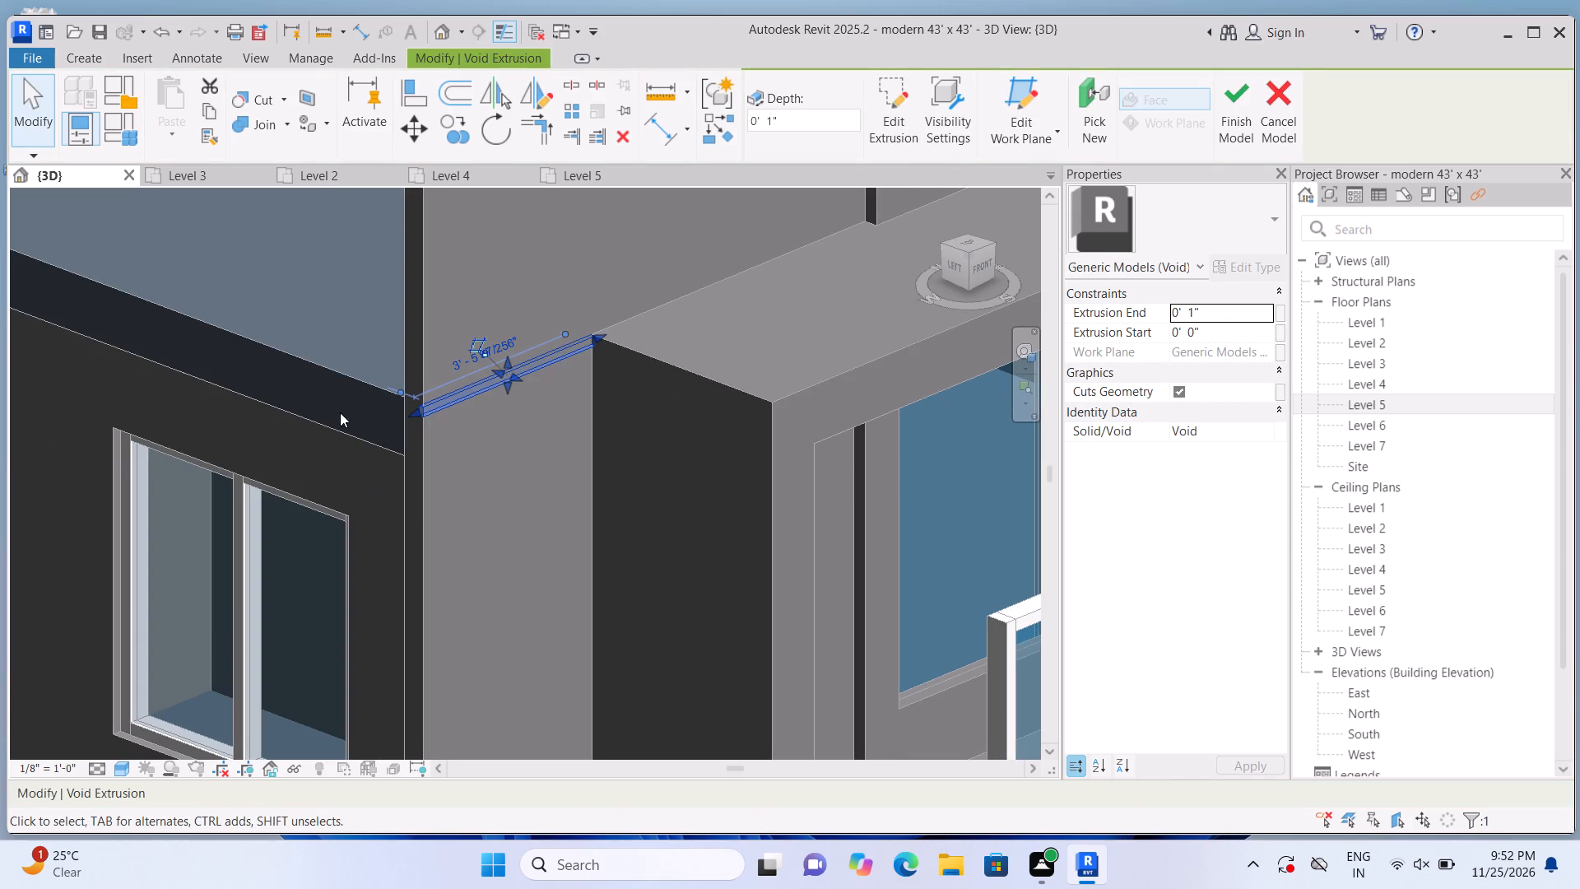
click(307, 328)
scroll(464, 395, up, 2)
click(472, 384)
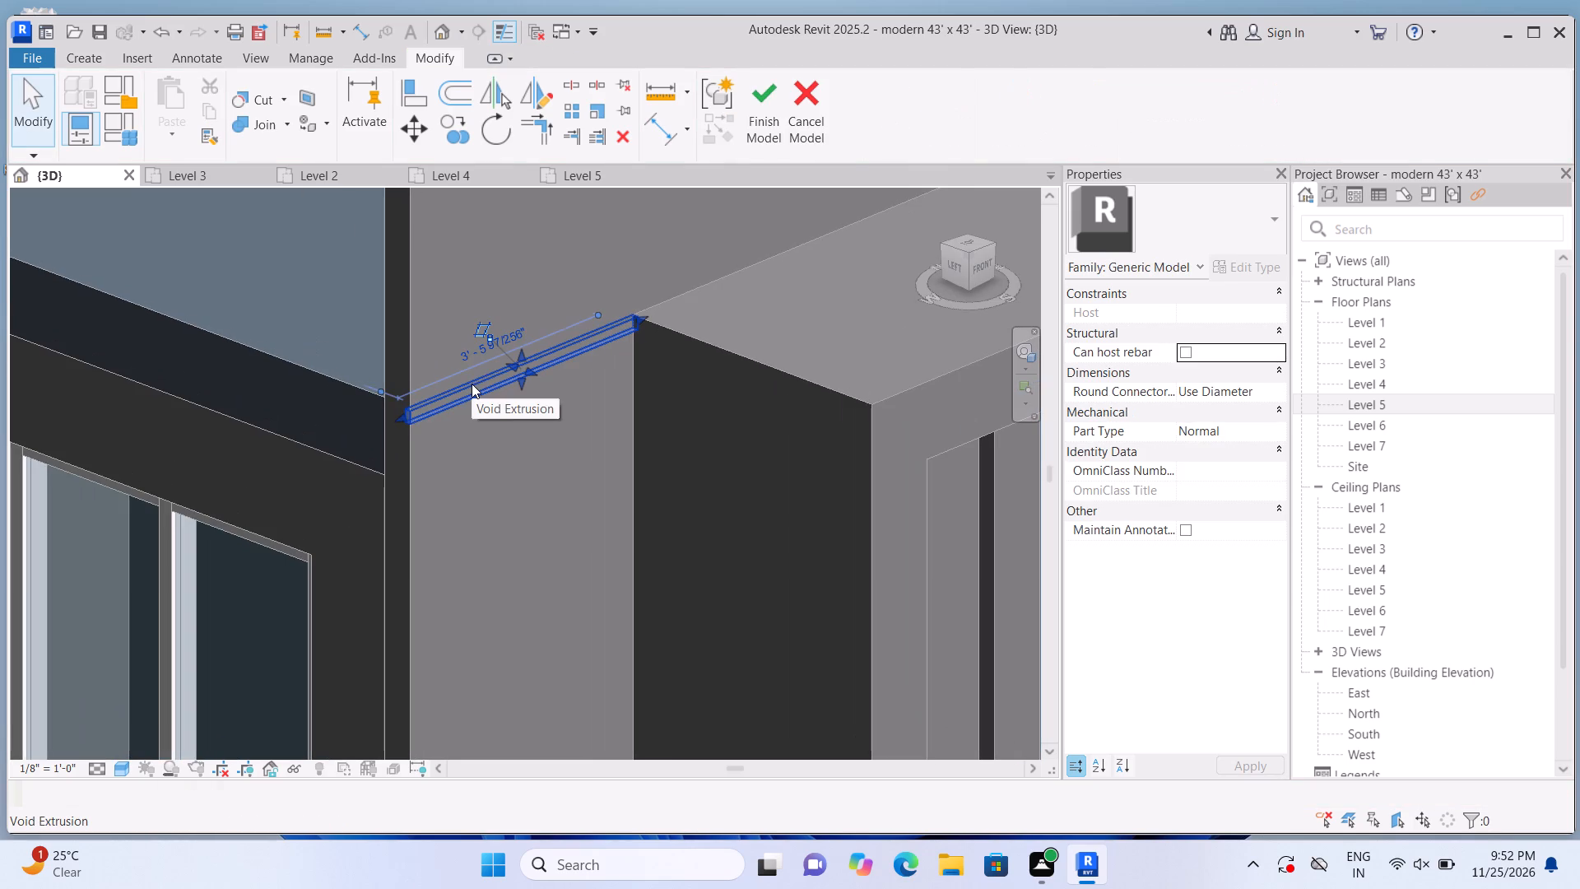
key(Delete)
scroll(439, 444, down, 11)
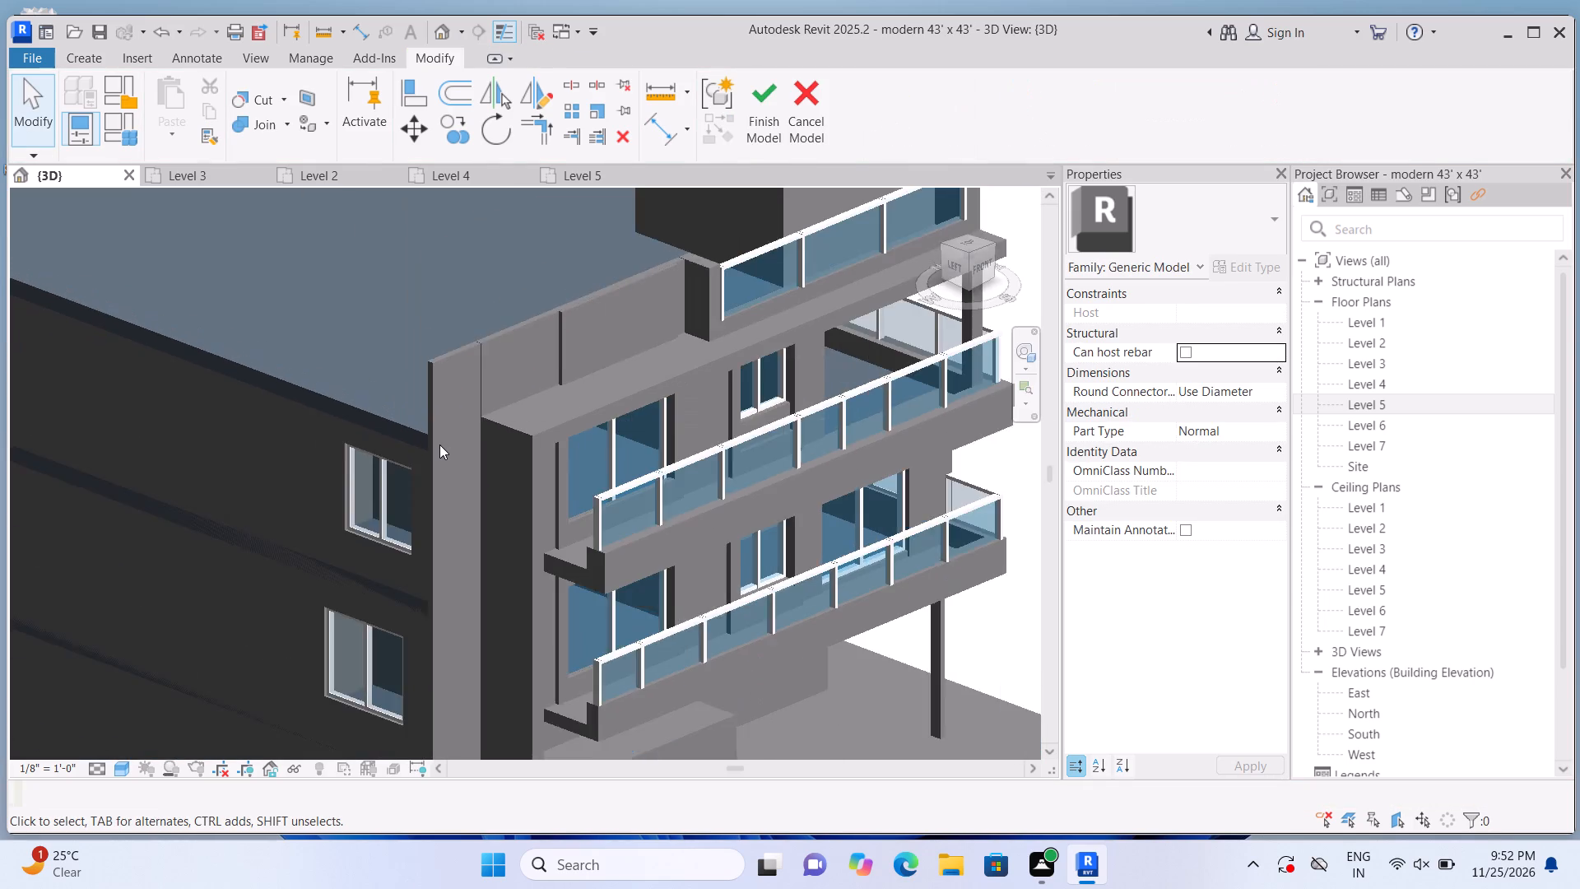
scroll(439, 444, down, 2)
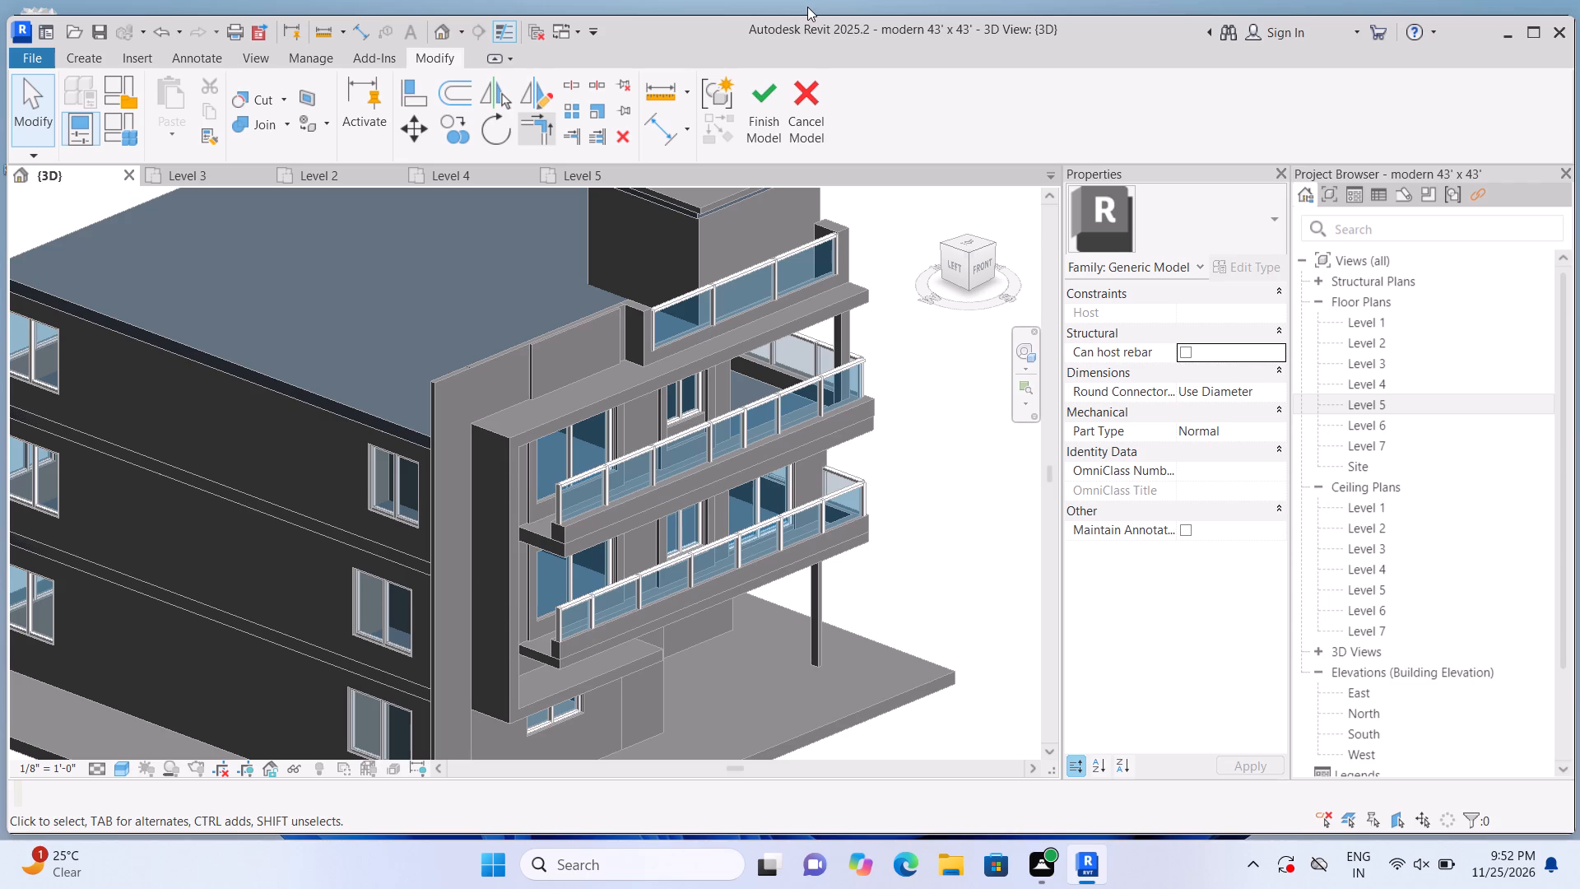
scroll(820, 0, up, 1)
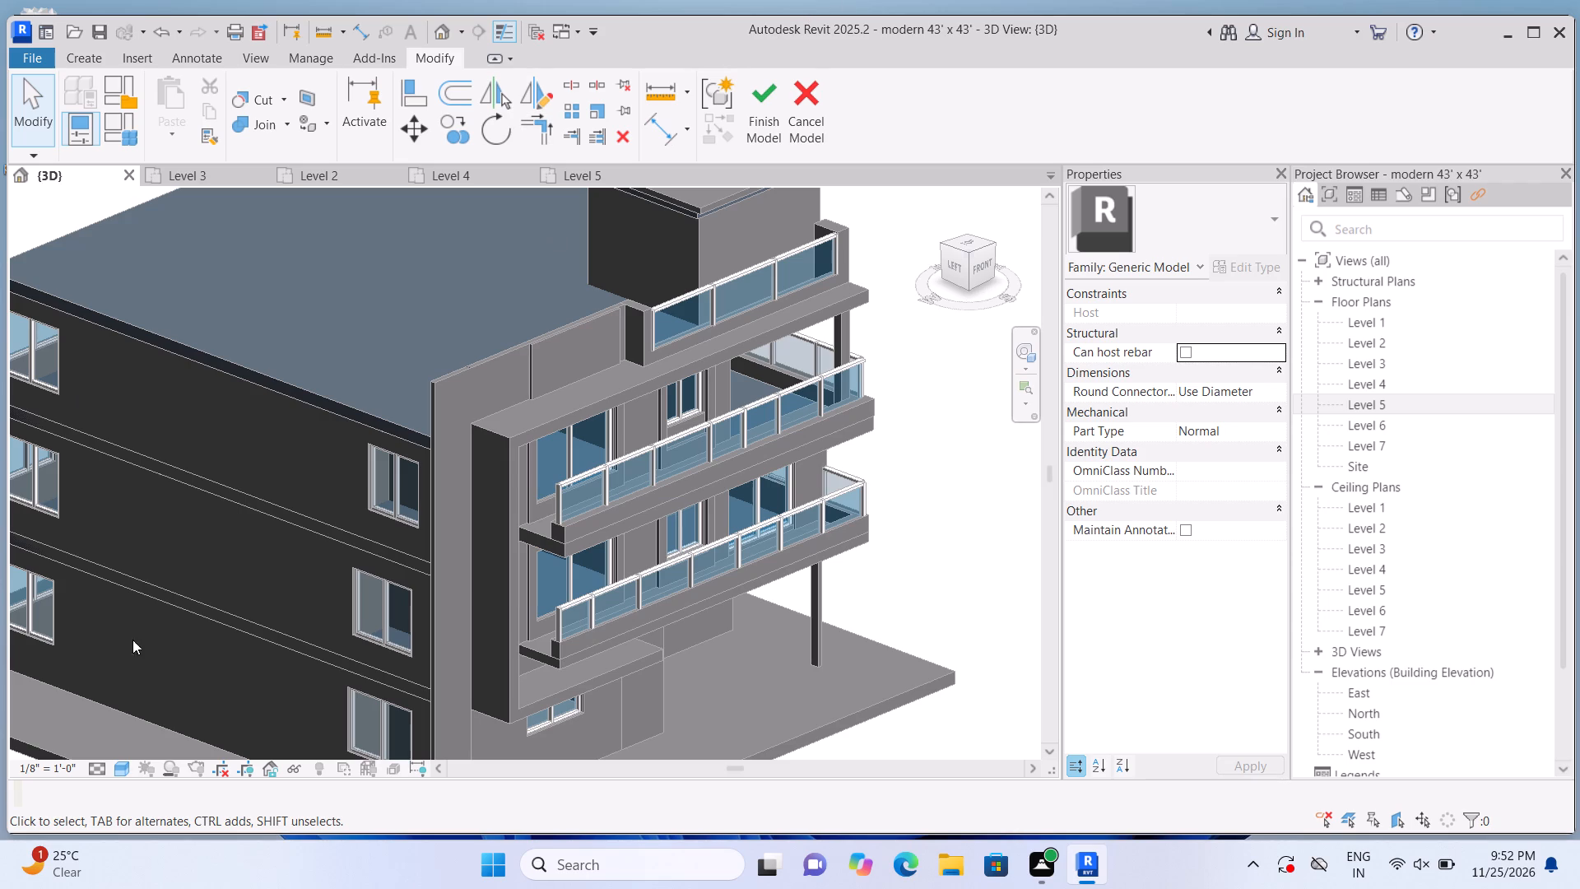
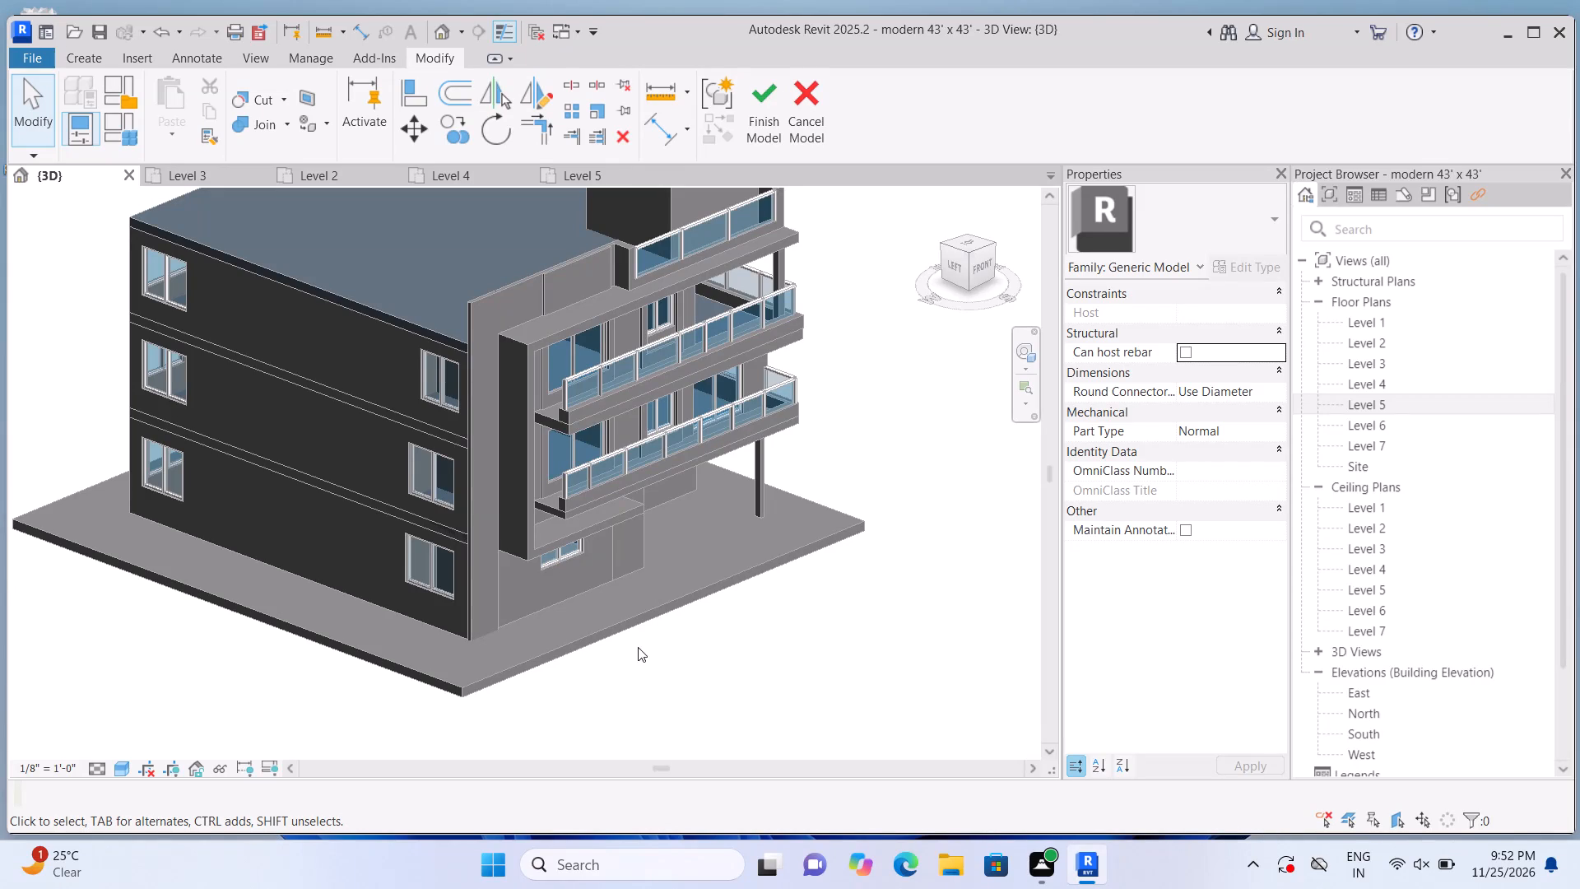
Using the base slab's front edge face as work plane, sketch a rectangle about 8'-1" by 1'-0" at the column-side corner and finish the extrusion.
scroll(634, 654, up, 2)
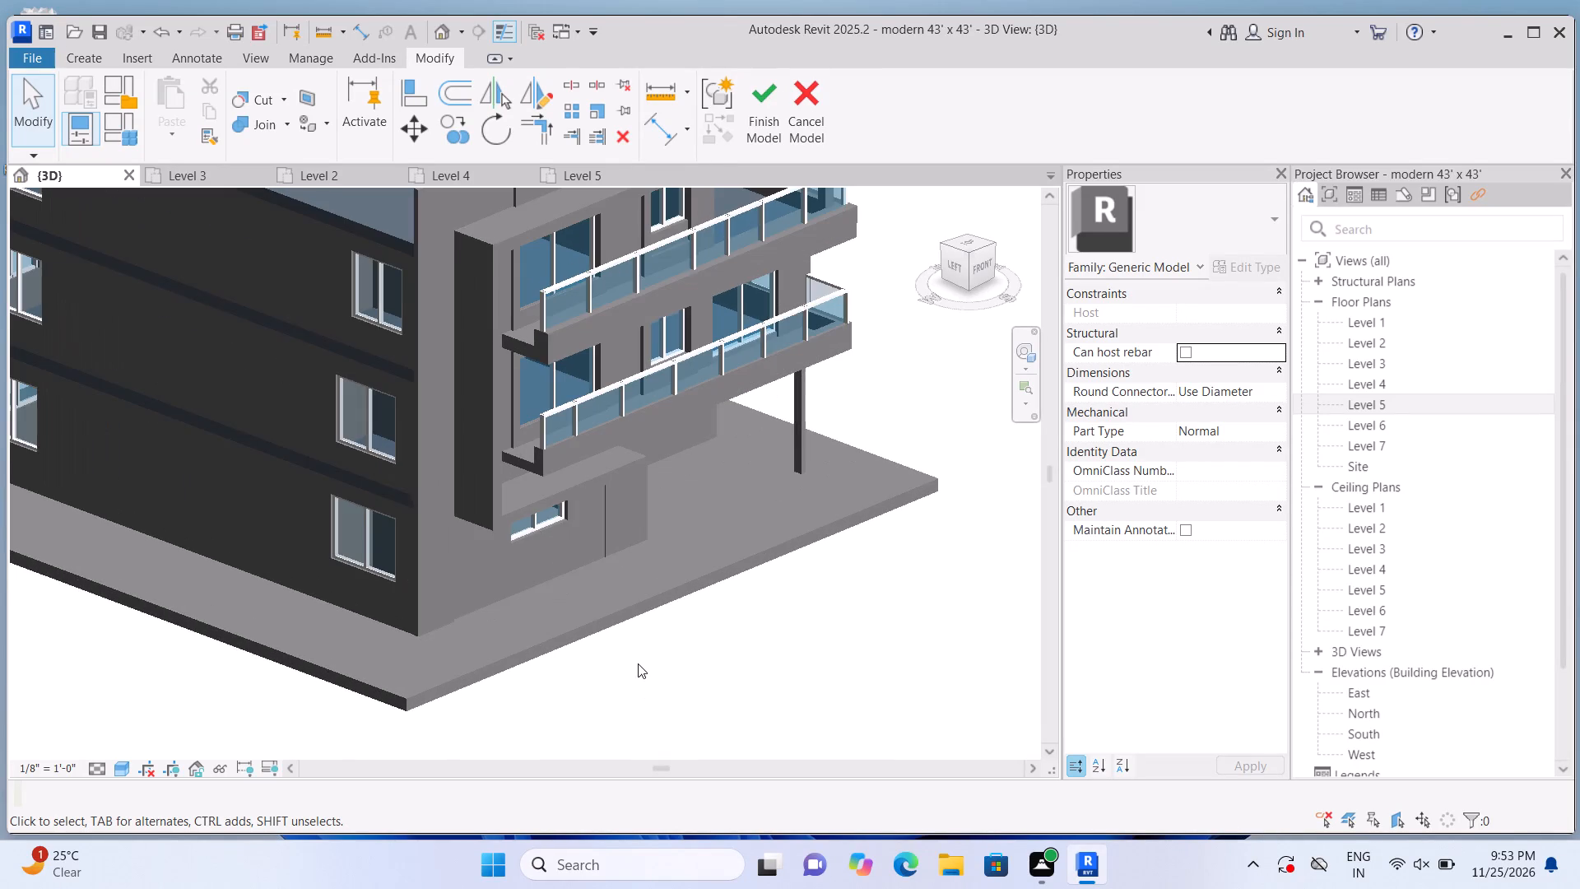
shift+middle_drag(630, 654, 635, 638)
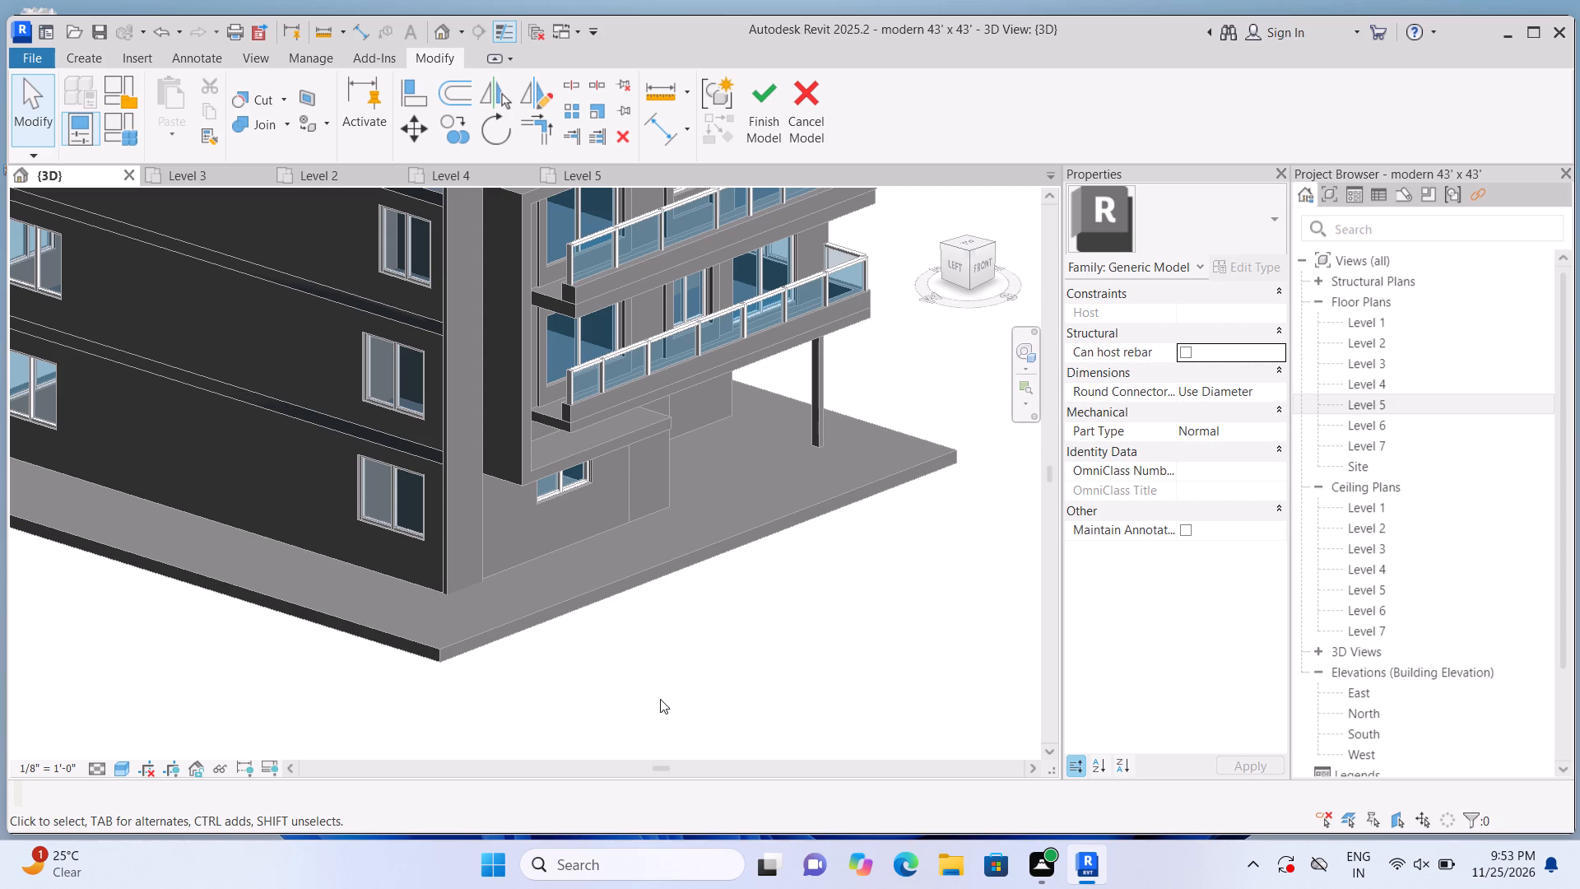
click(80, 63)
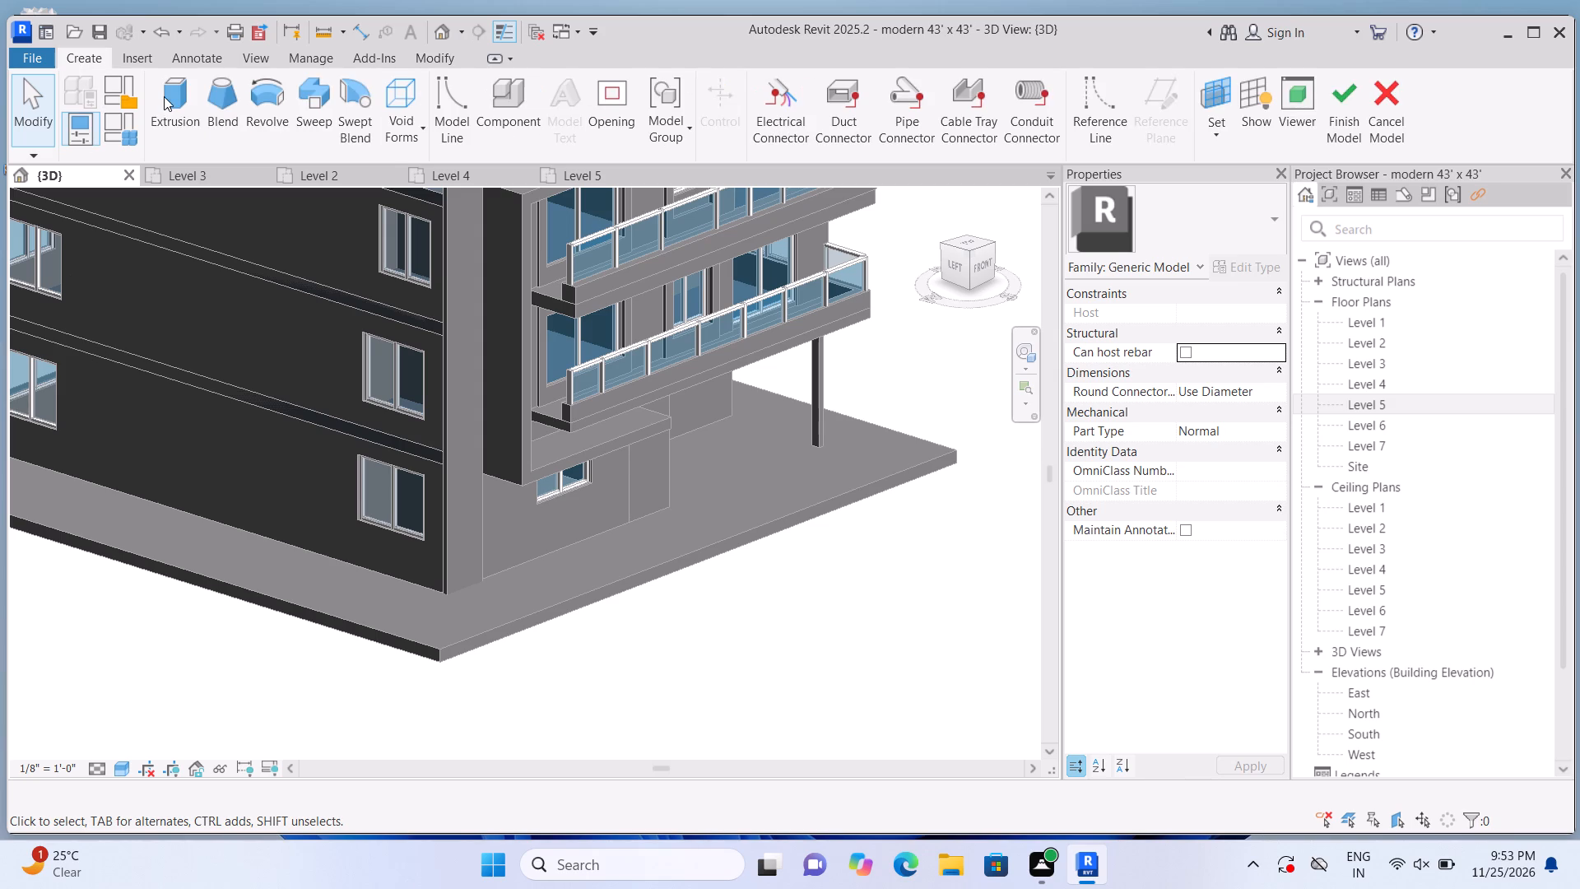
click(164, 96)
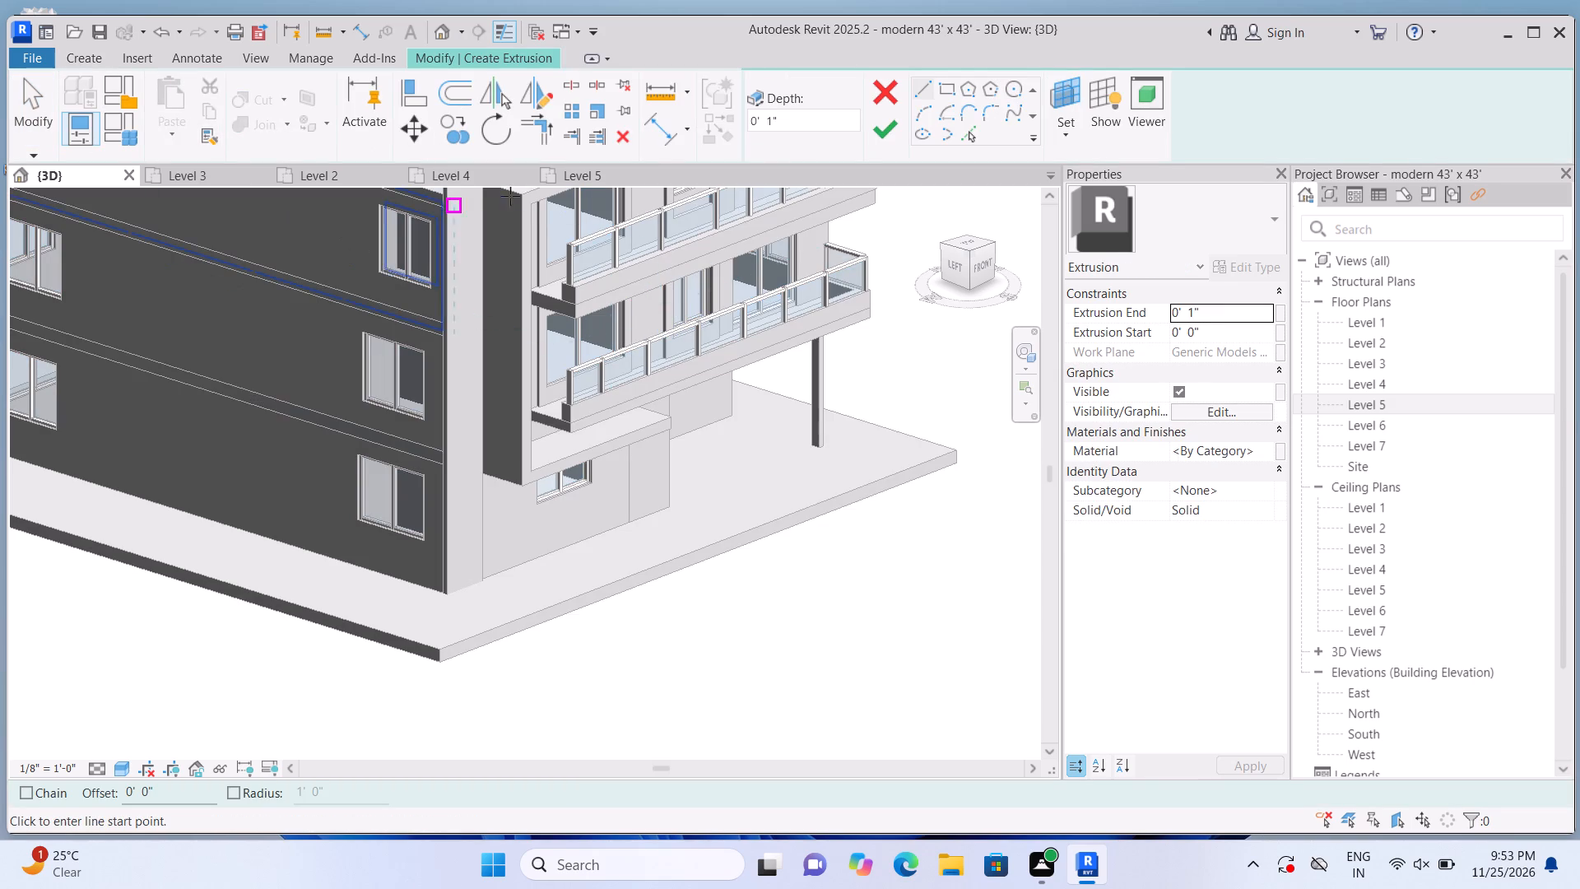
click(1076, 139)
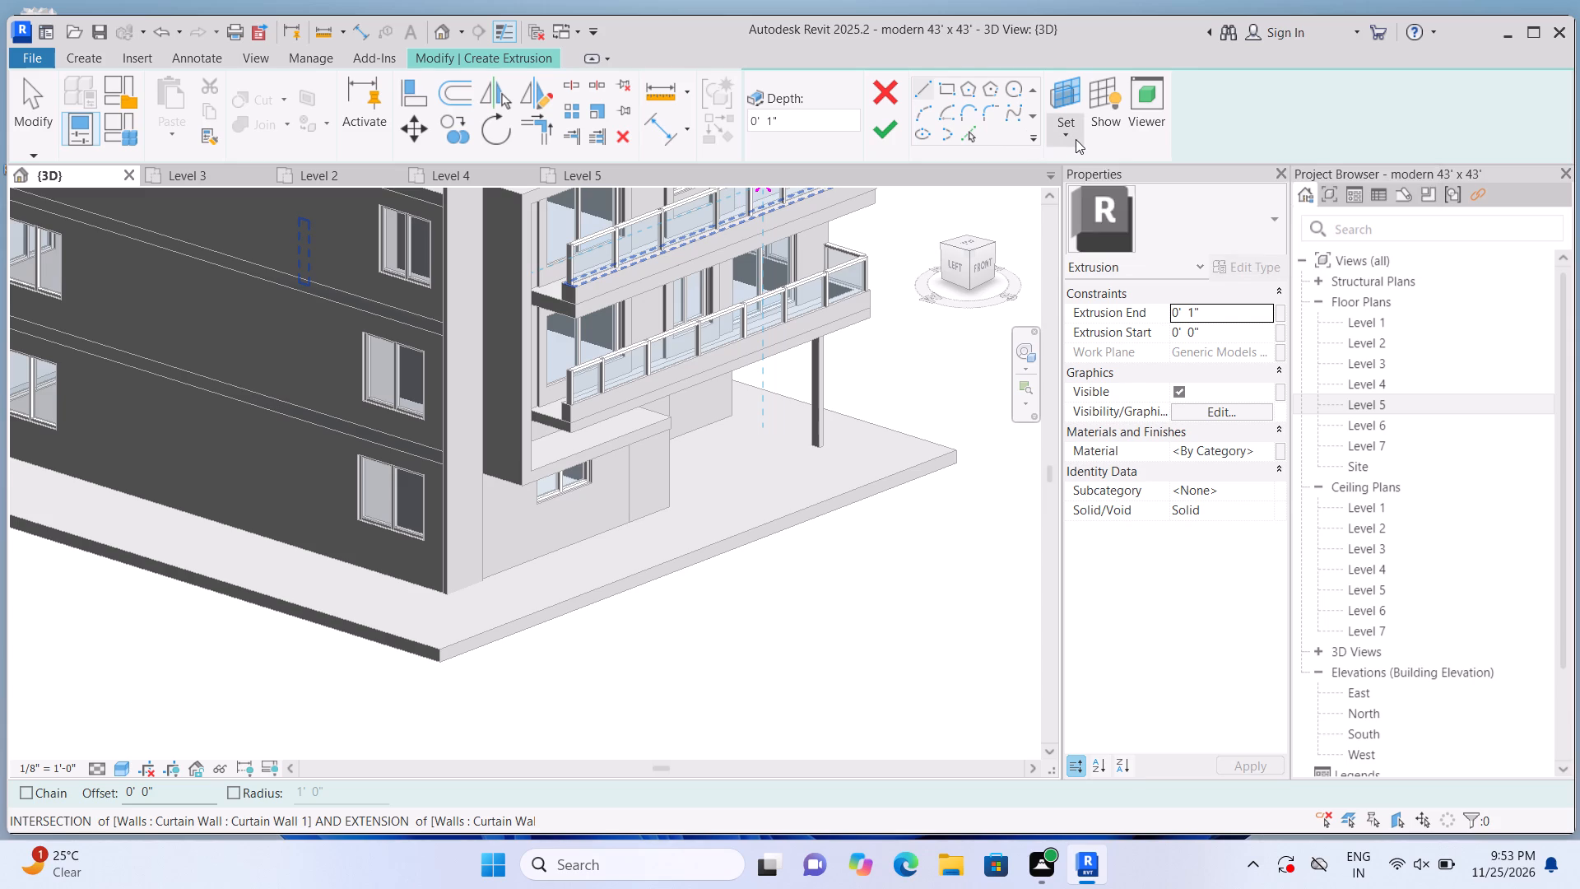
click(1096, 212)
scroll(1013, 361, up, 6)
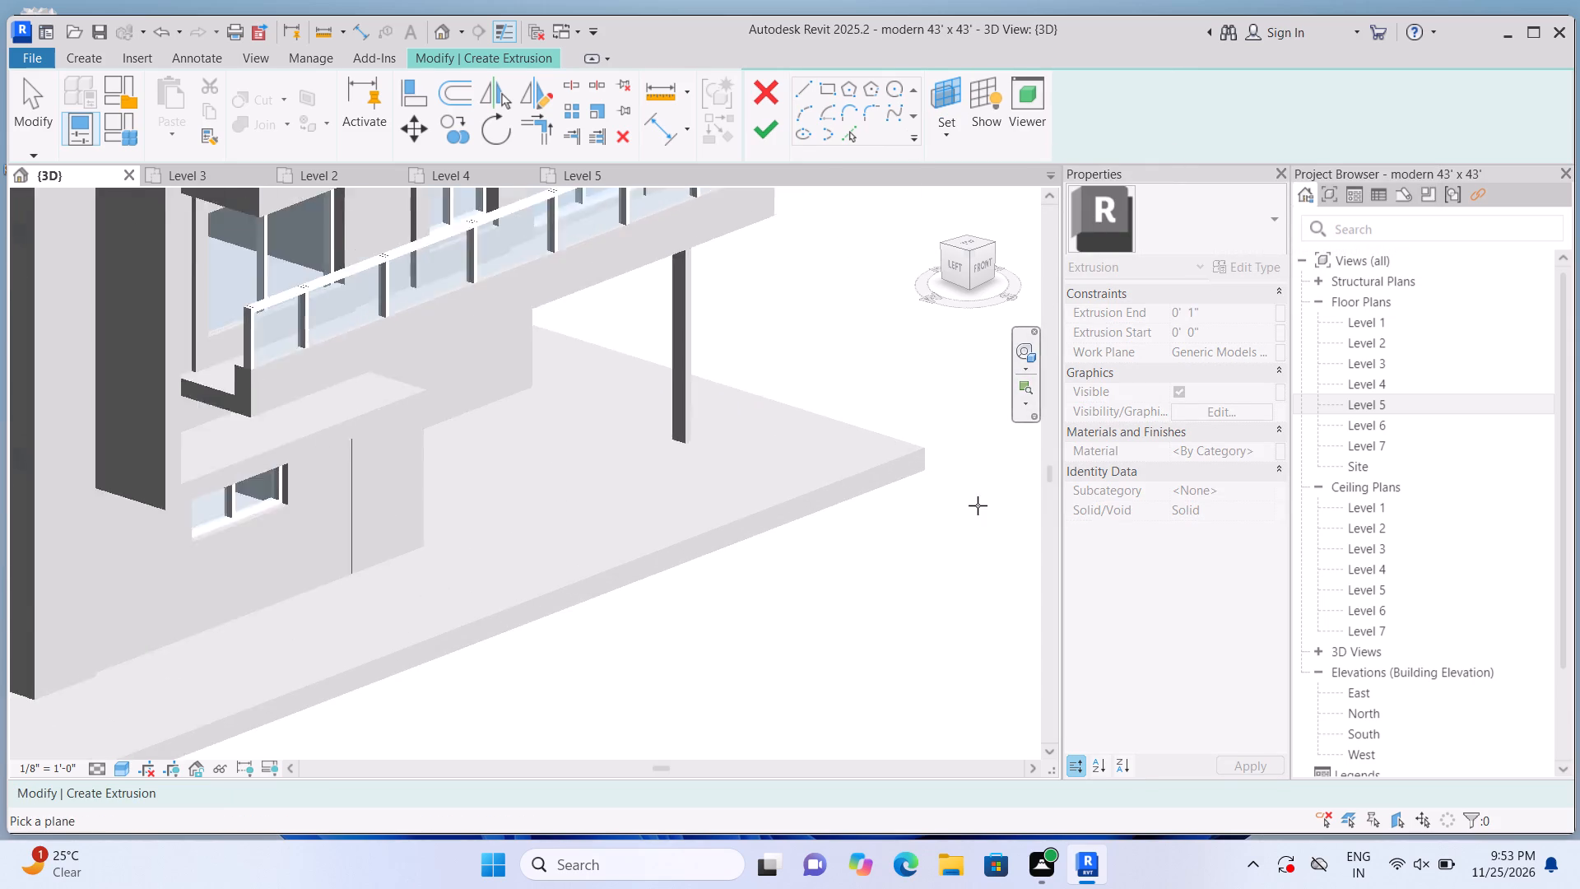
scroll(978, 505, up, 1)
click(876, 444)
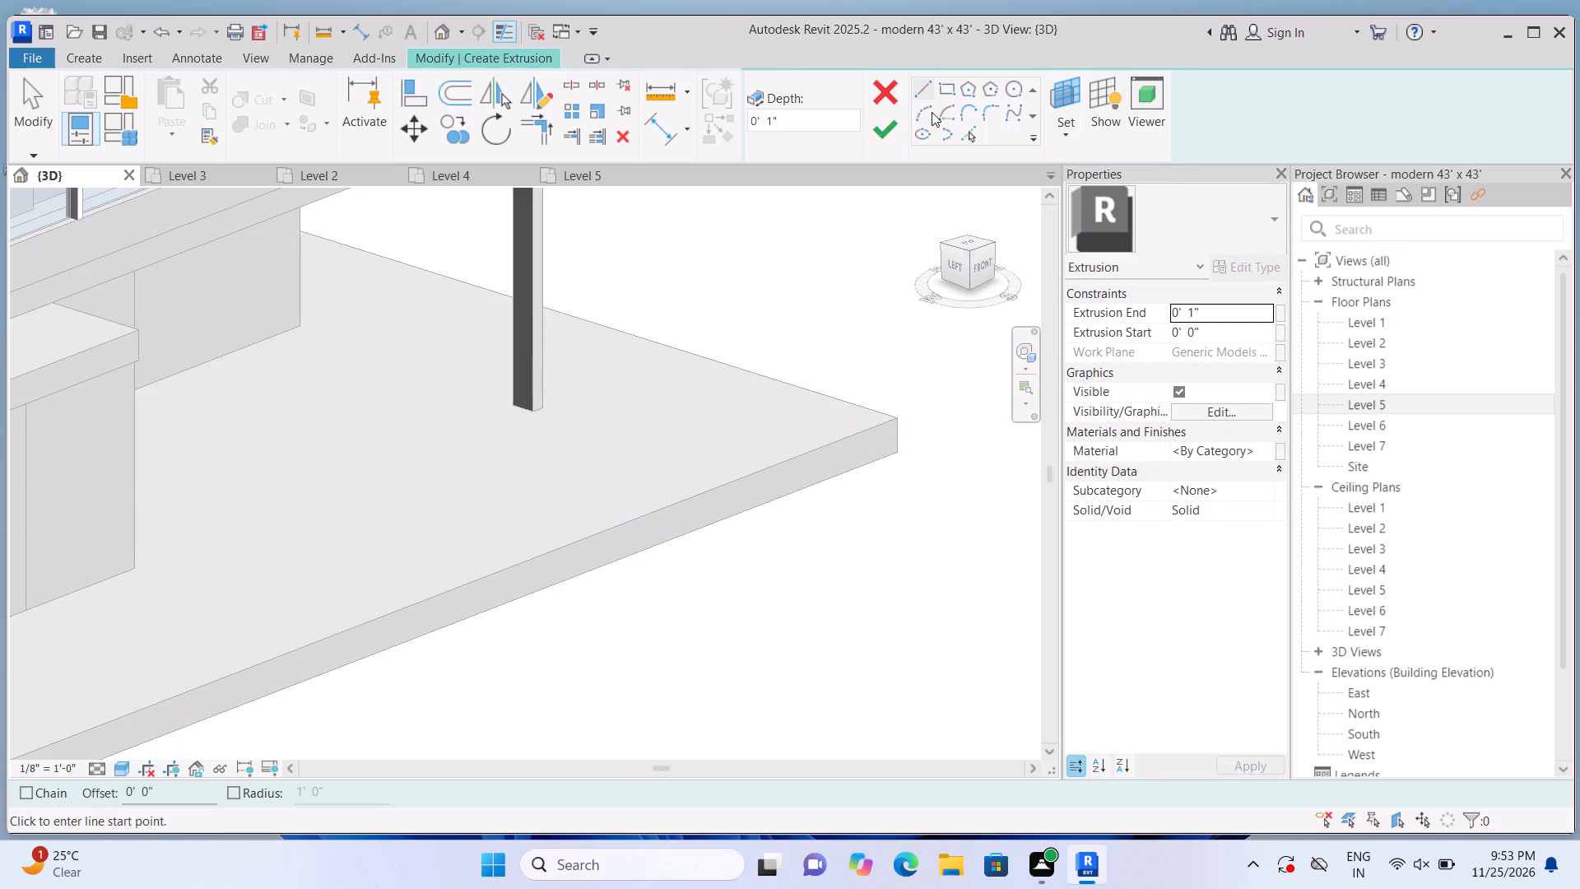
click(951, 90)
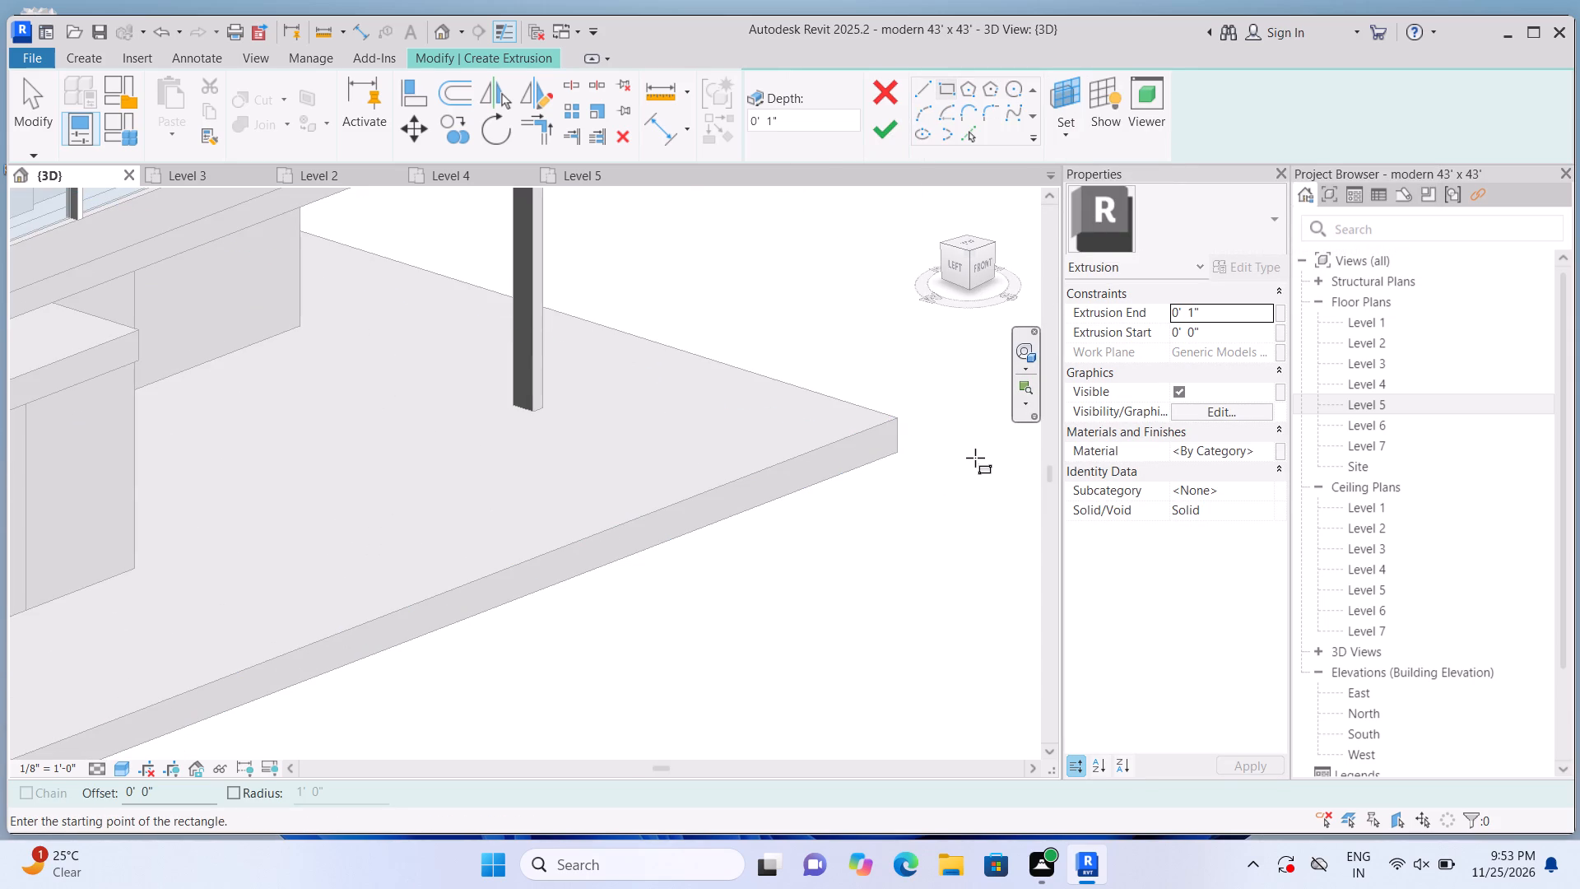
click(899, 451)
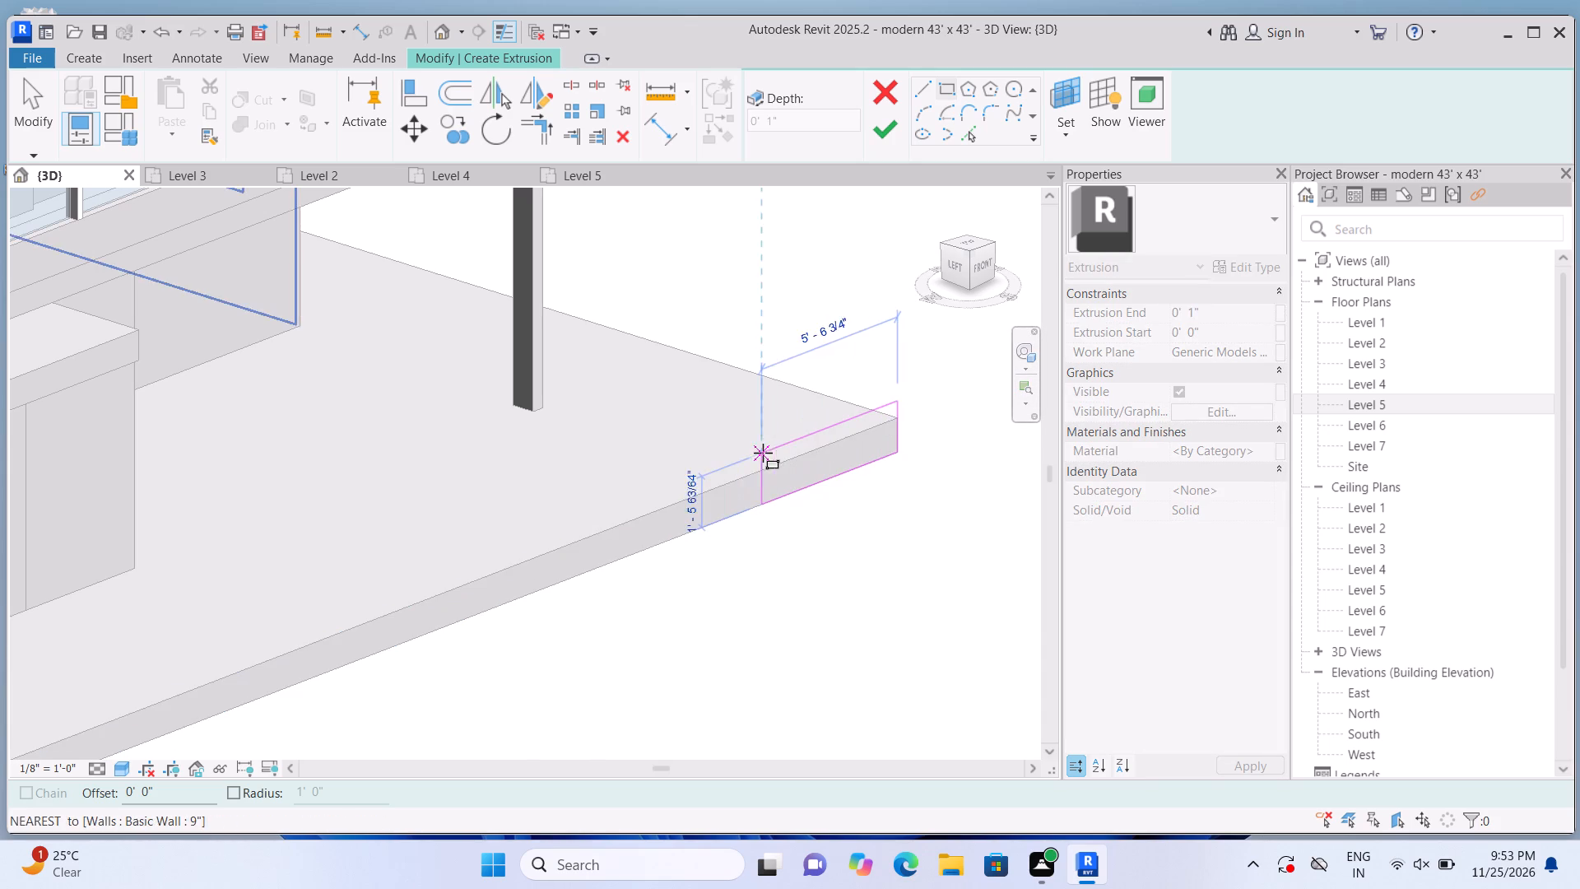
click(700, 491)
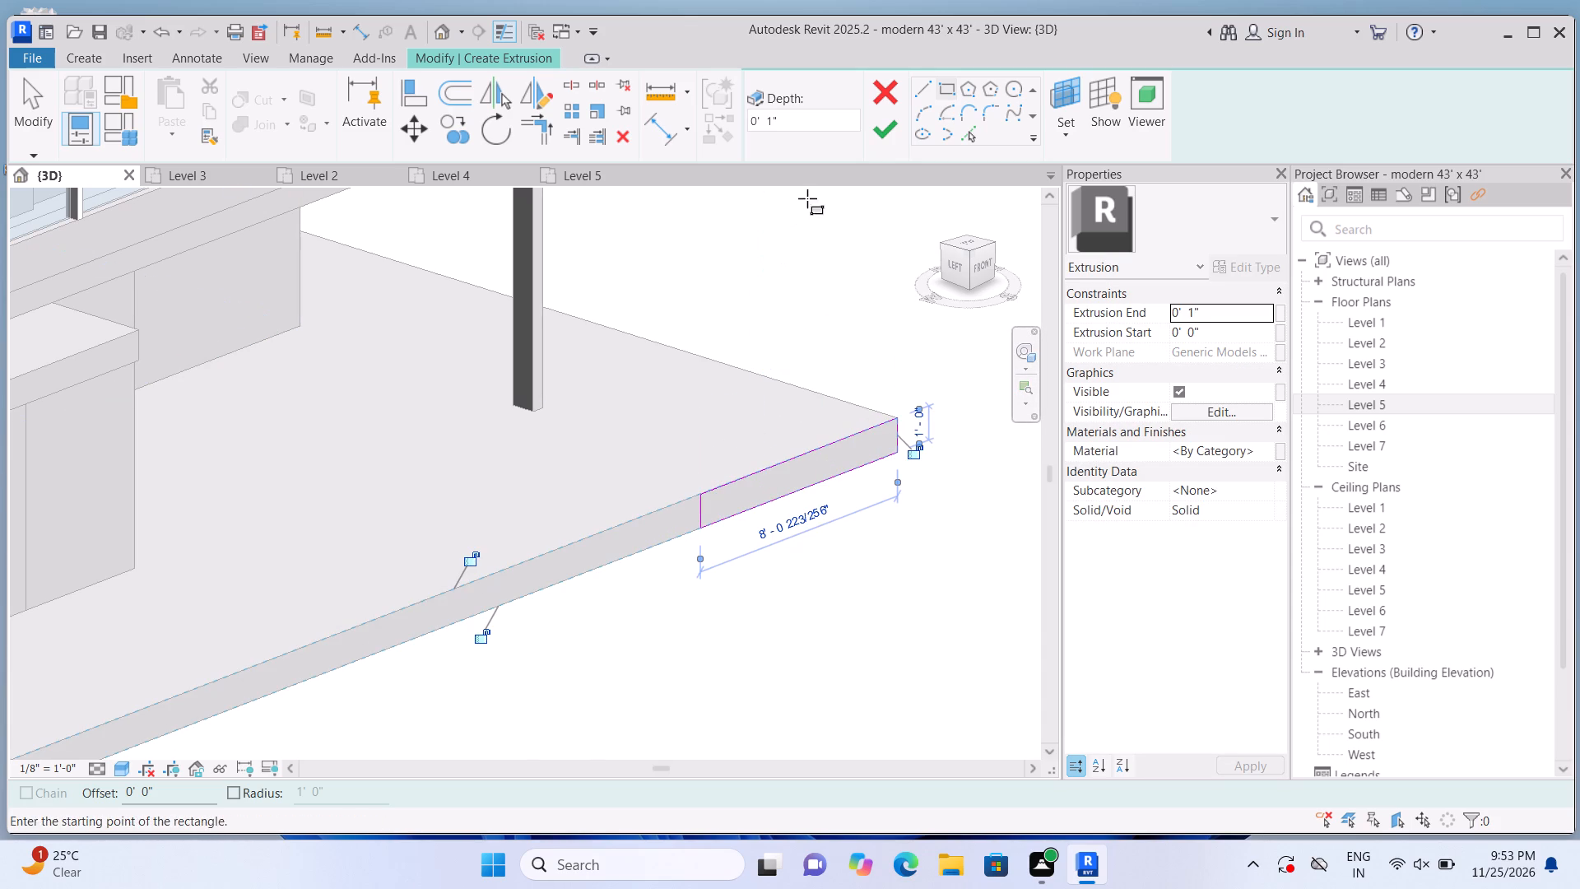
click(889, 142)
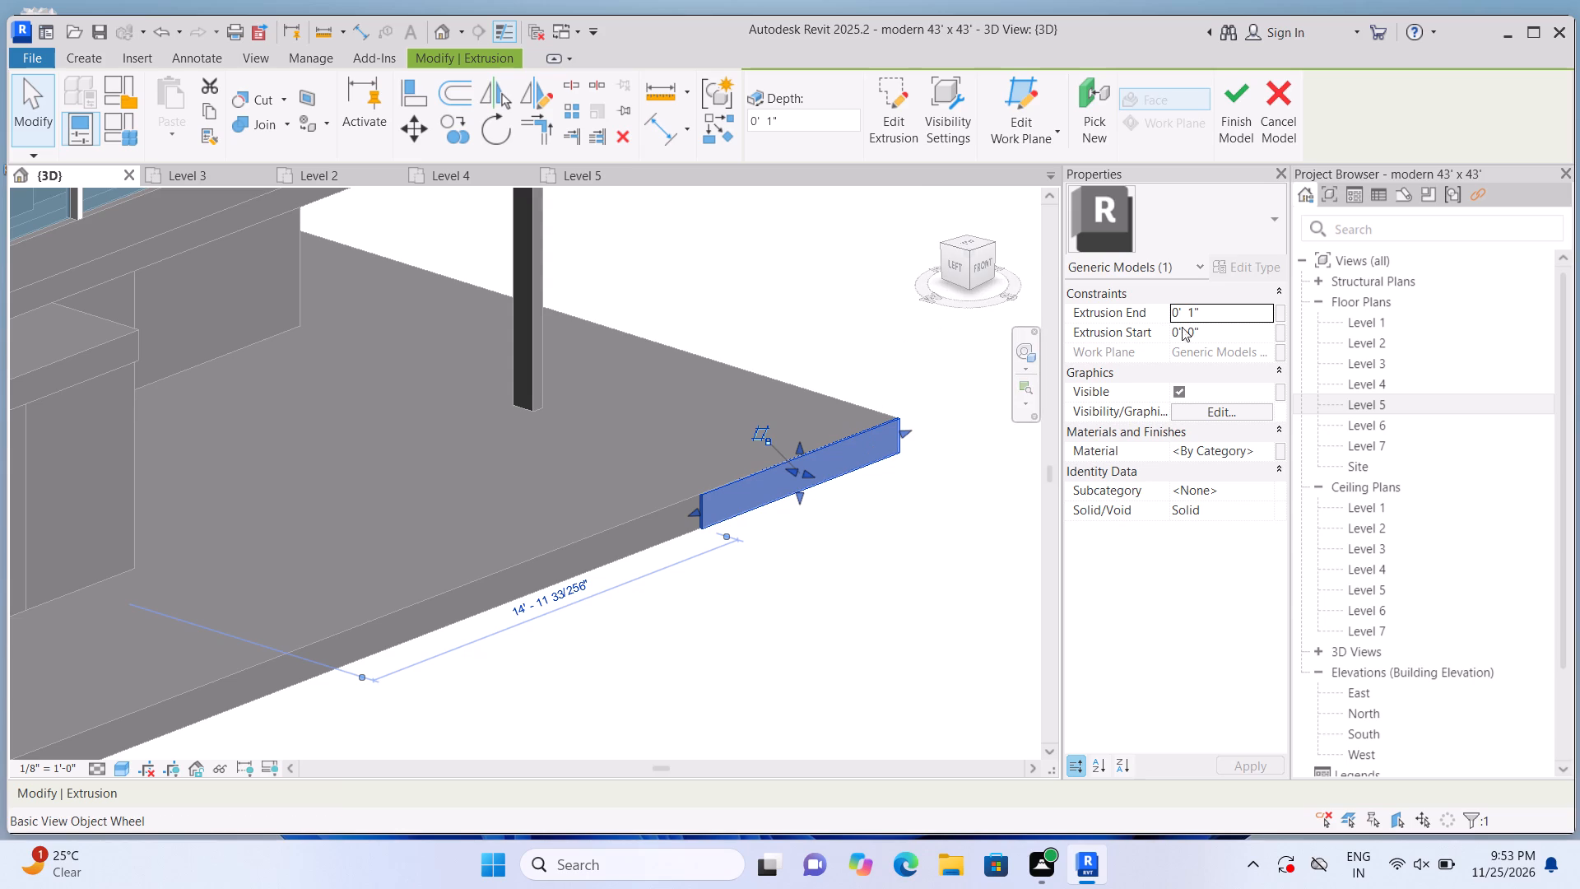
Set the new block's extrusion end to 1'-9" and stretch its top upward to form a low boundary wall.
click(1214, 314)
key(BackSpace)
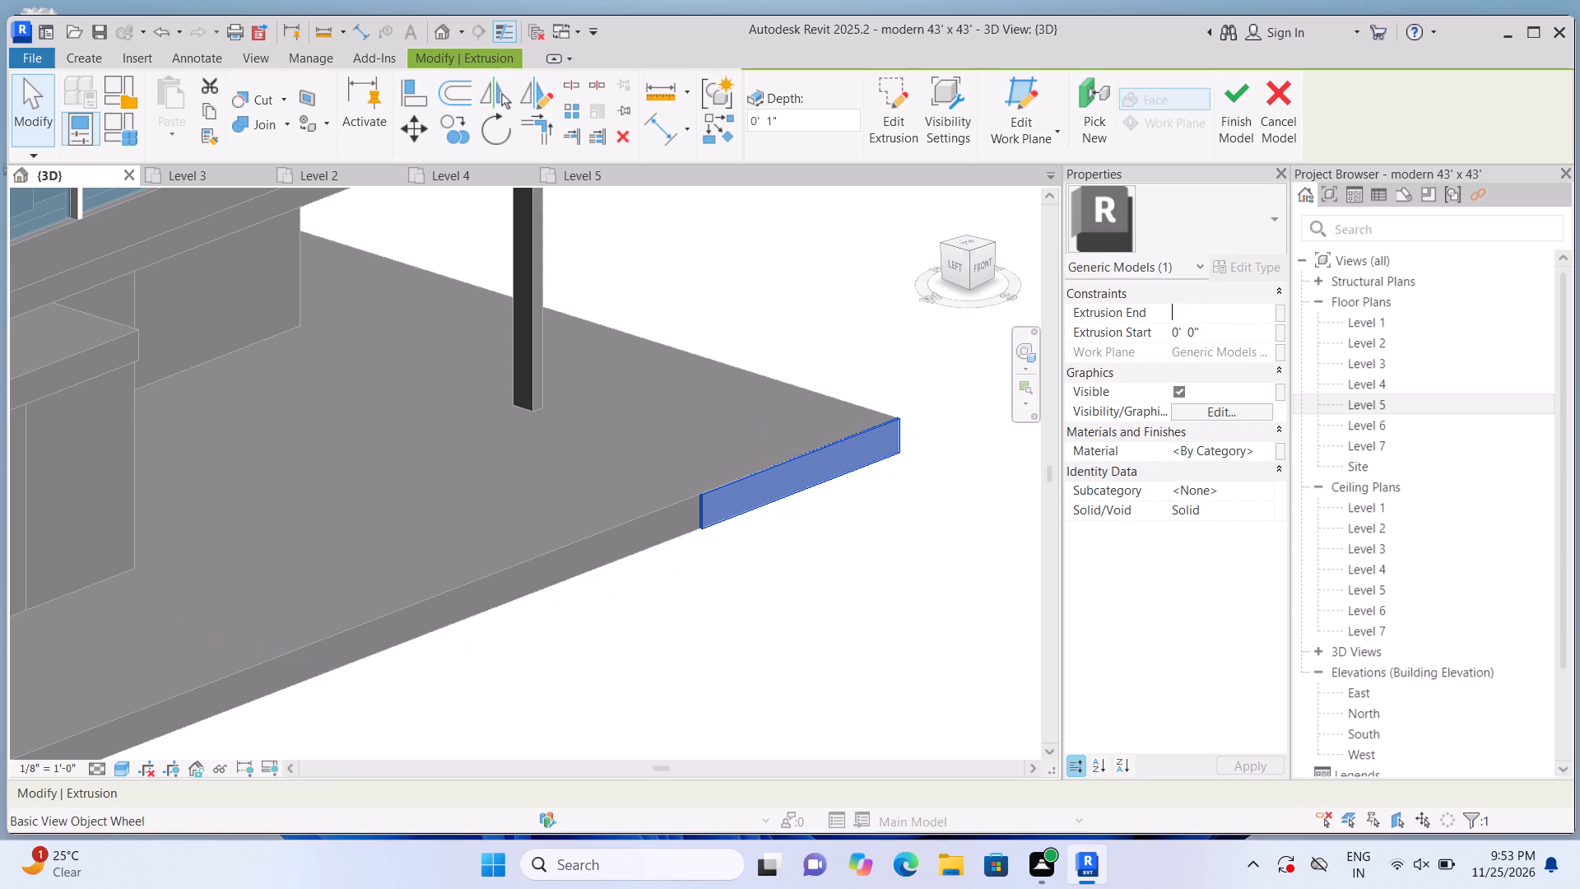
text(1')
key(9)
key(shift+quotedbl)
key(Return)
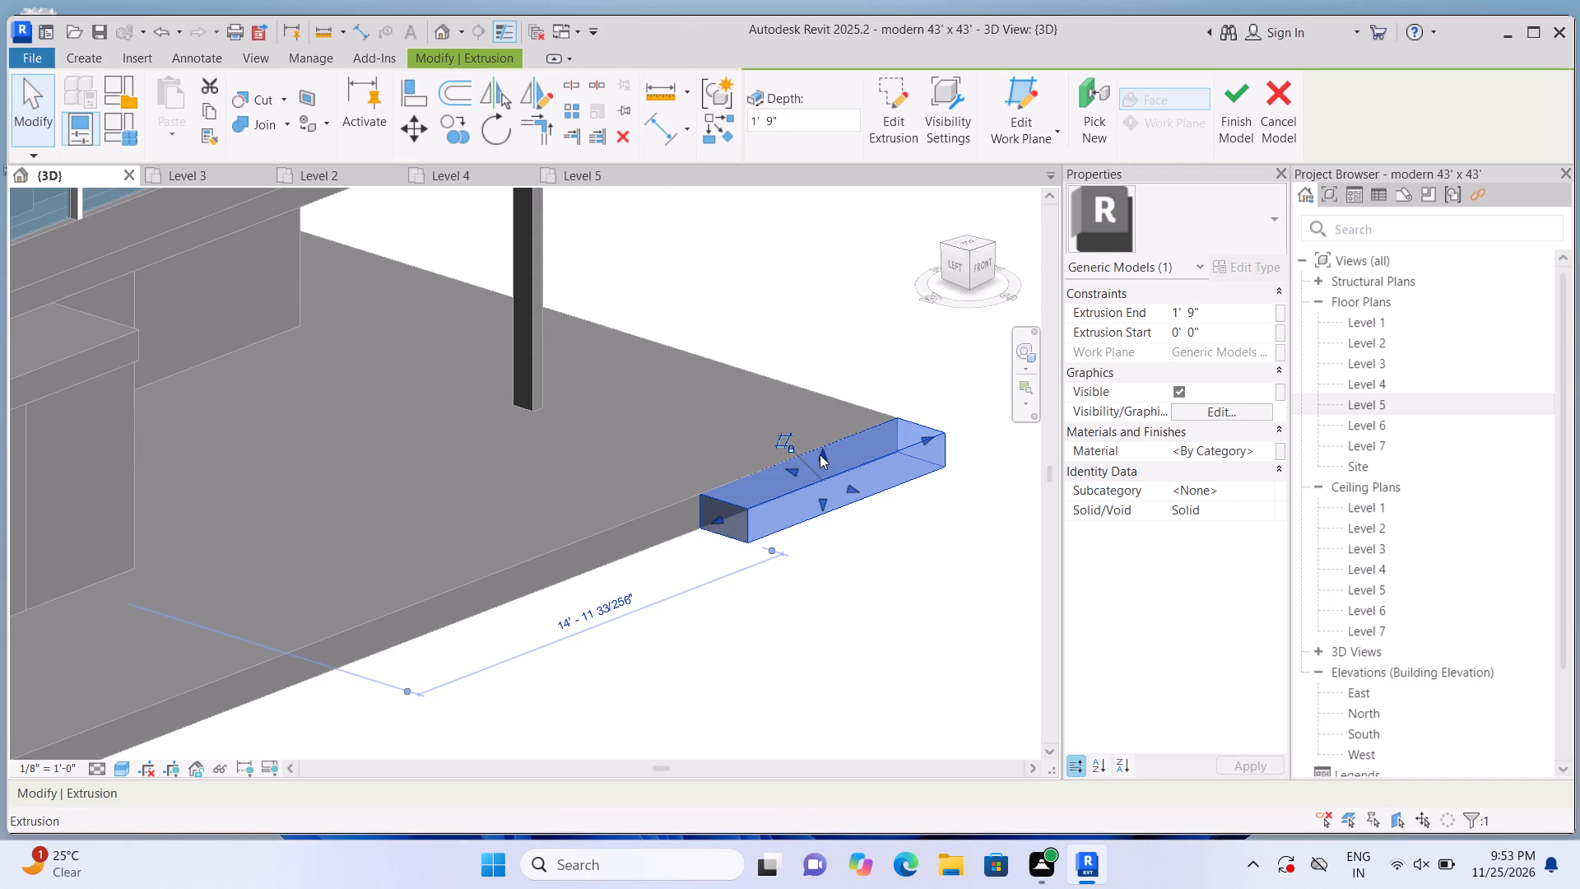
drag(823, 449, 804, 257)
scroll(821, 318, down, 2)
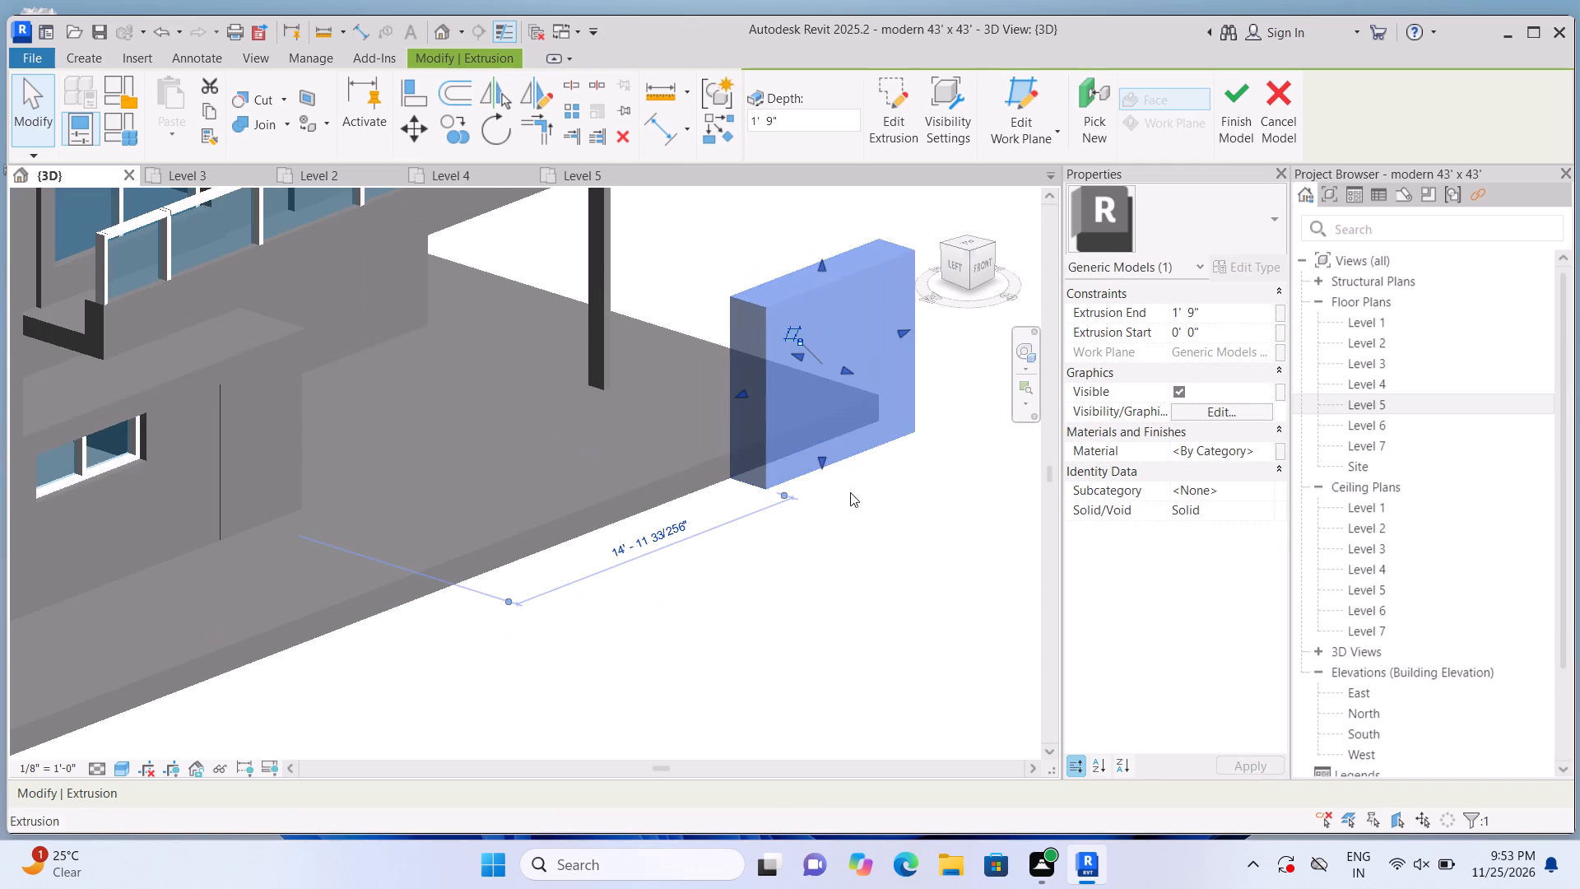
click(856, 519)
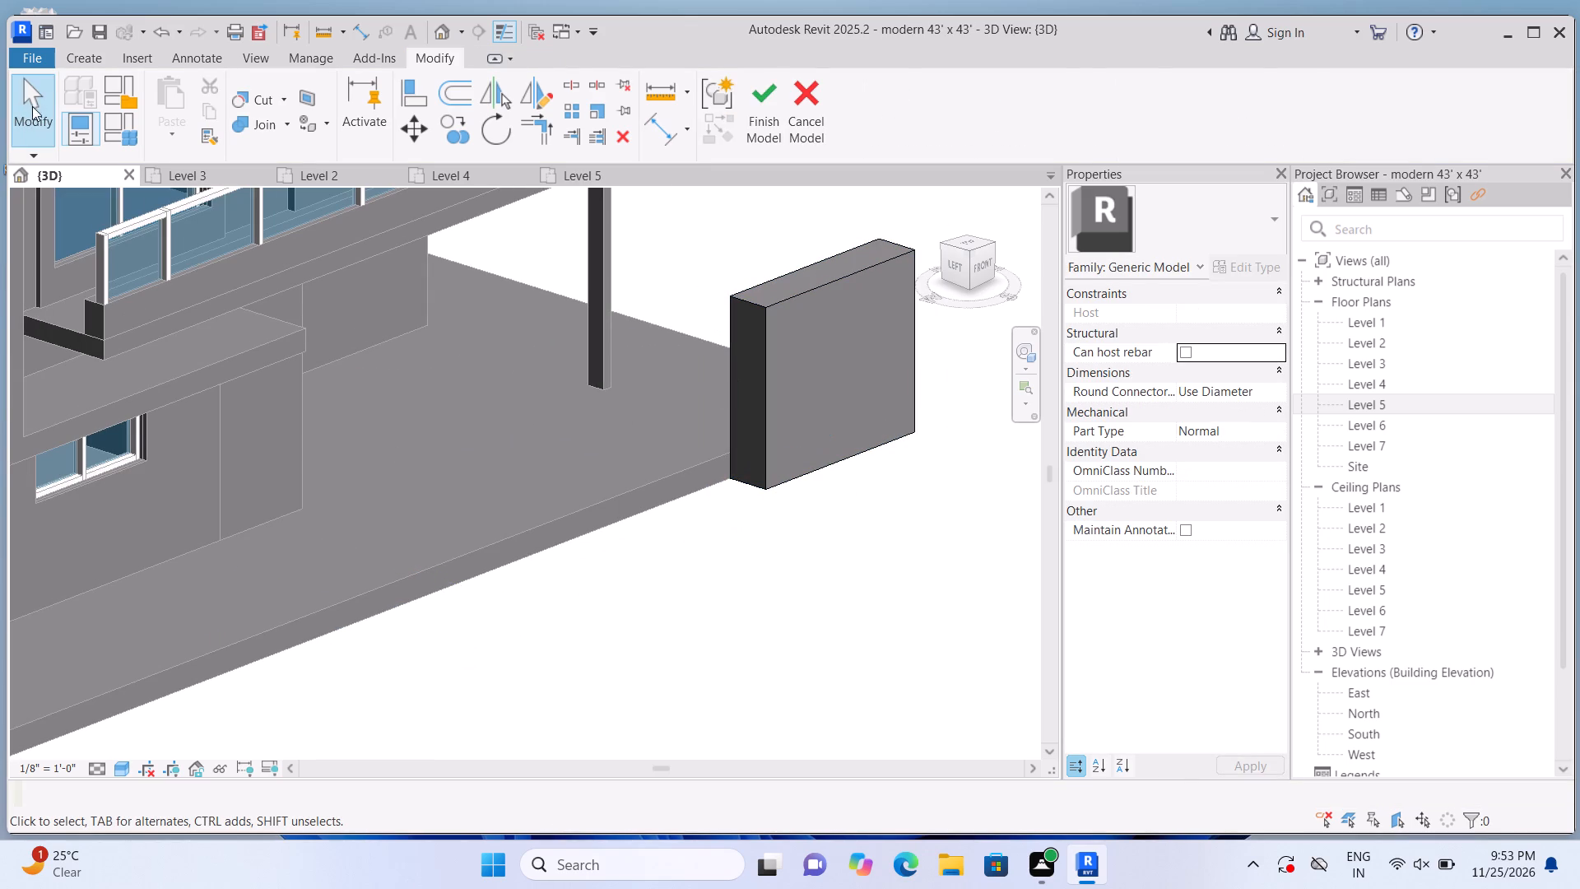
Using the boundary wall's end face as work plane, sketch a rectangle 1'-9" by about 1'-3" at its base and finish the extrusion.
click(99, 56)
click(175, 96)
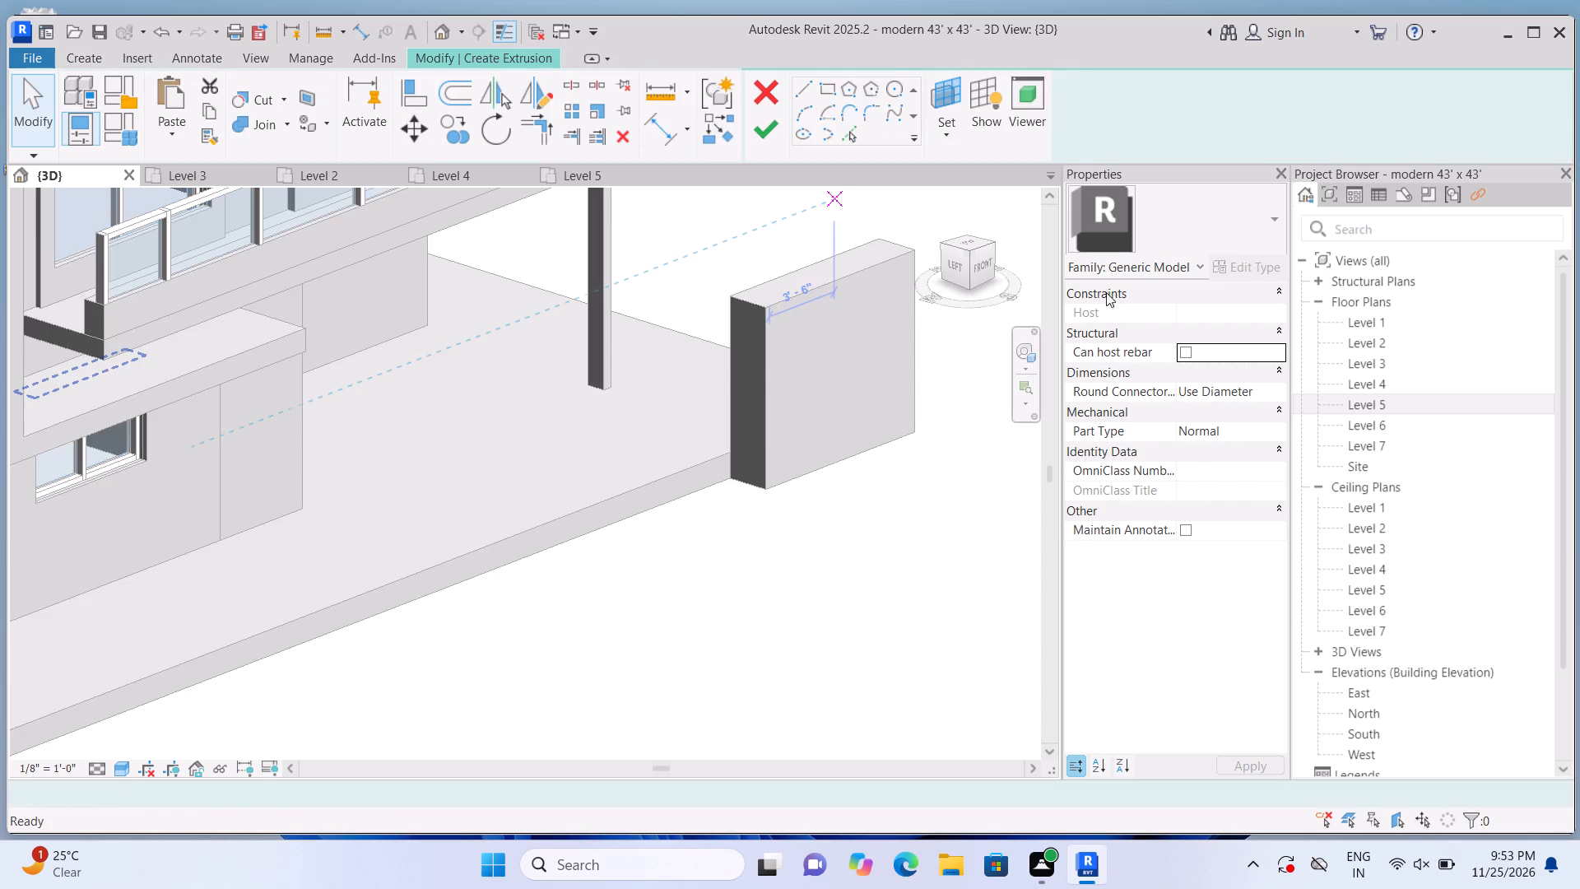
click(1071, 142)
click(1076, 221)
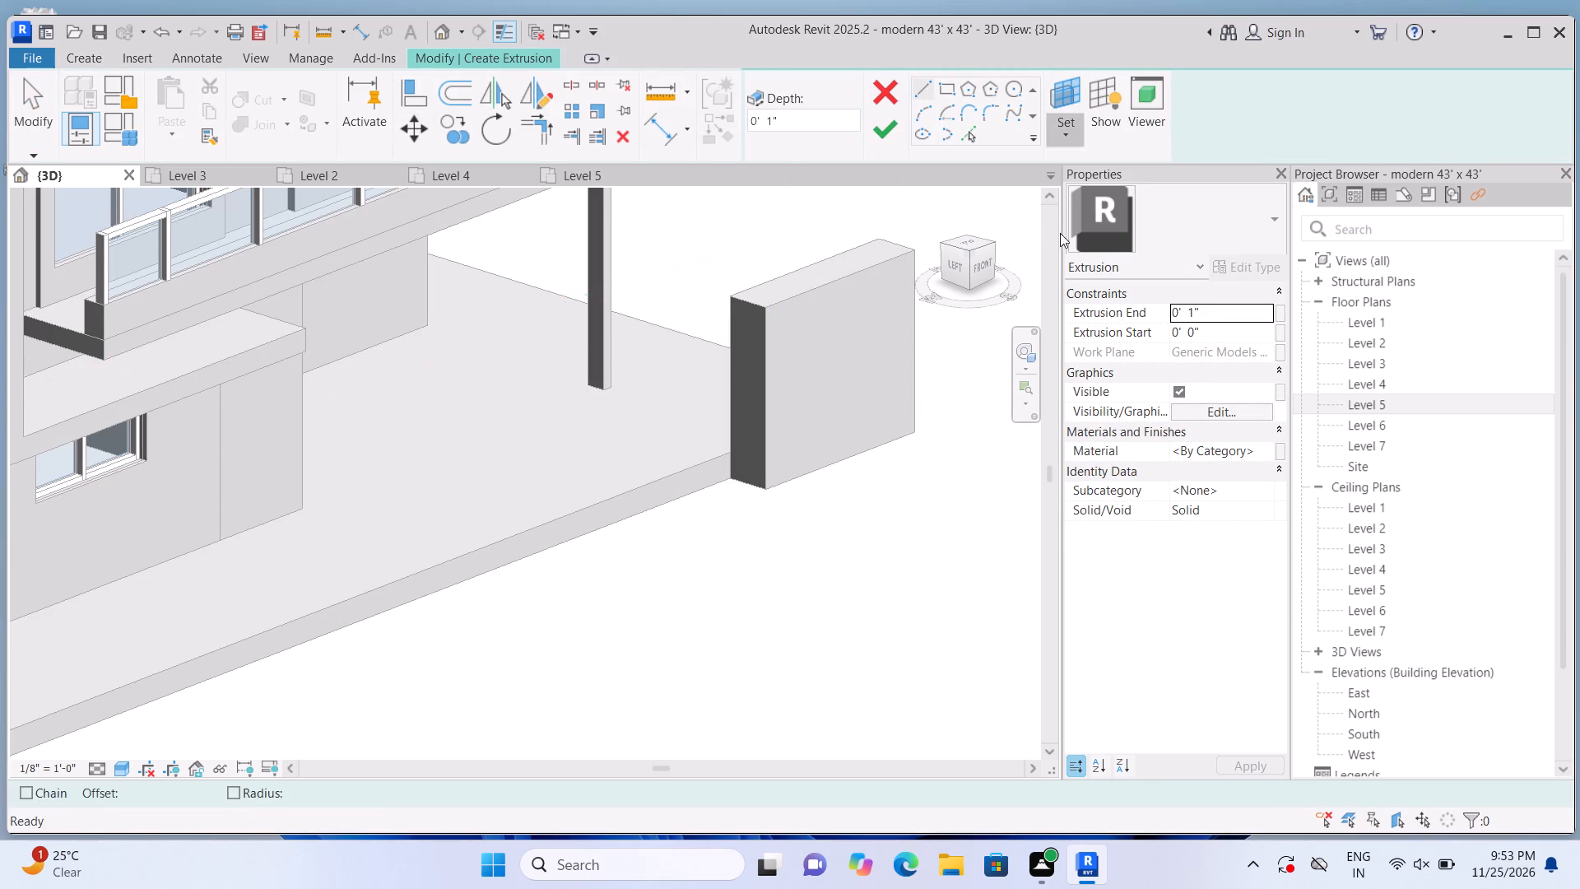
scroll(723, 512, up, 3)
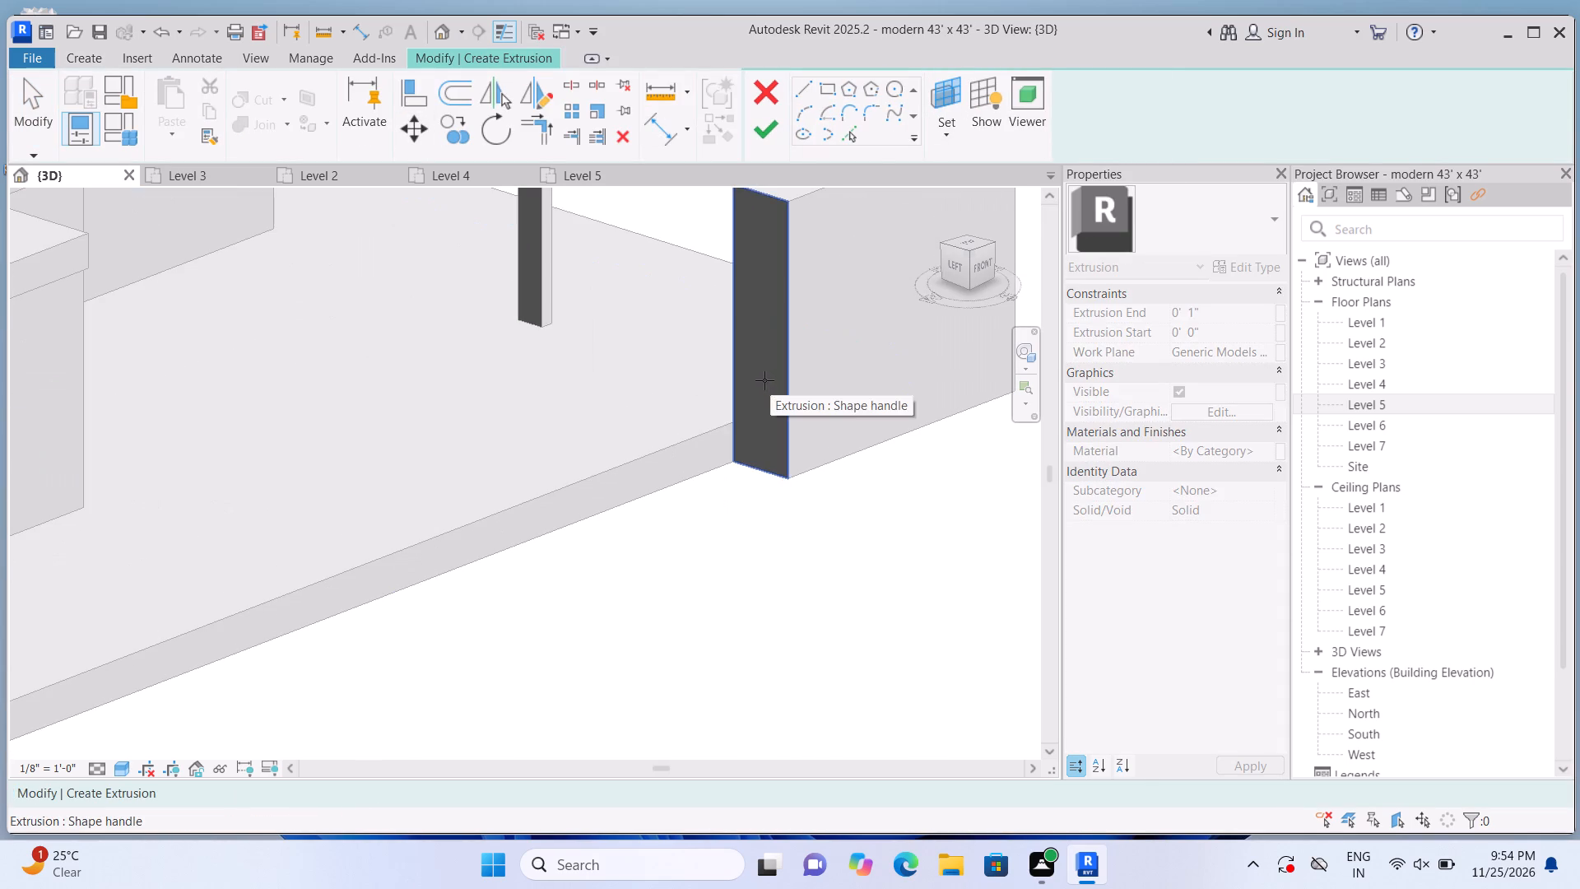
click(764, 380)
click(940, 79)
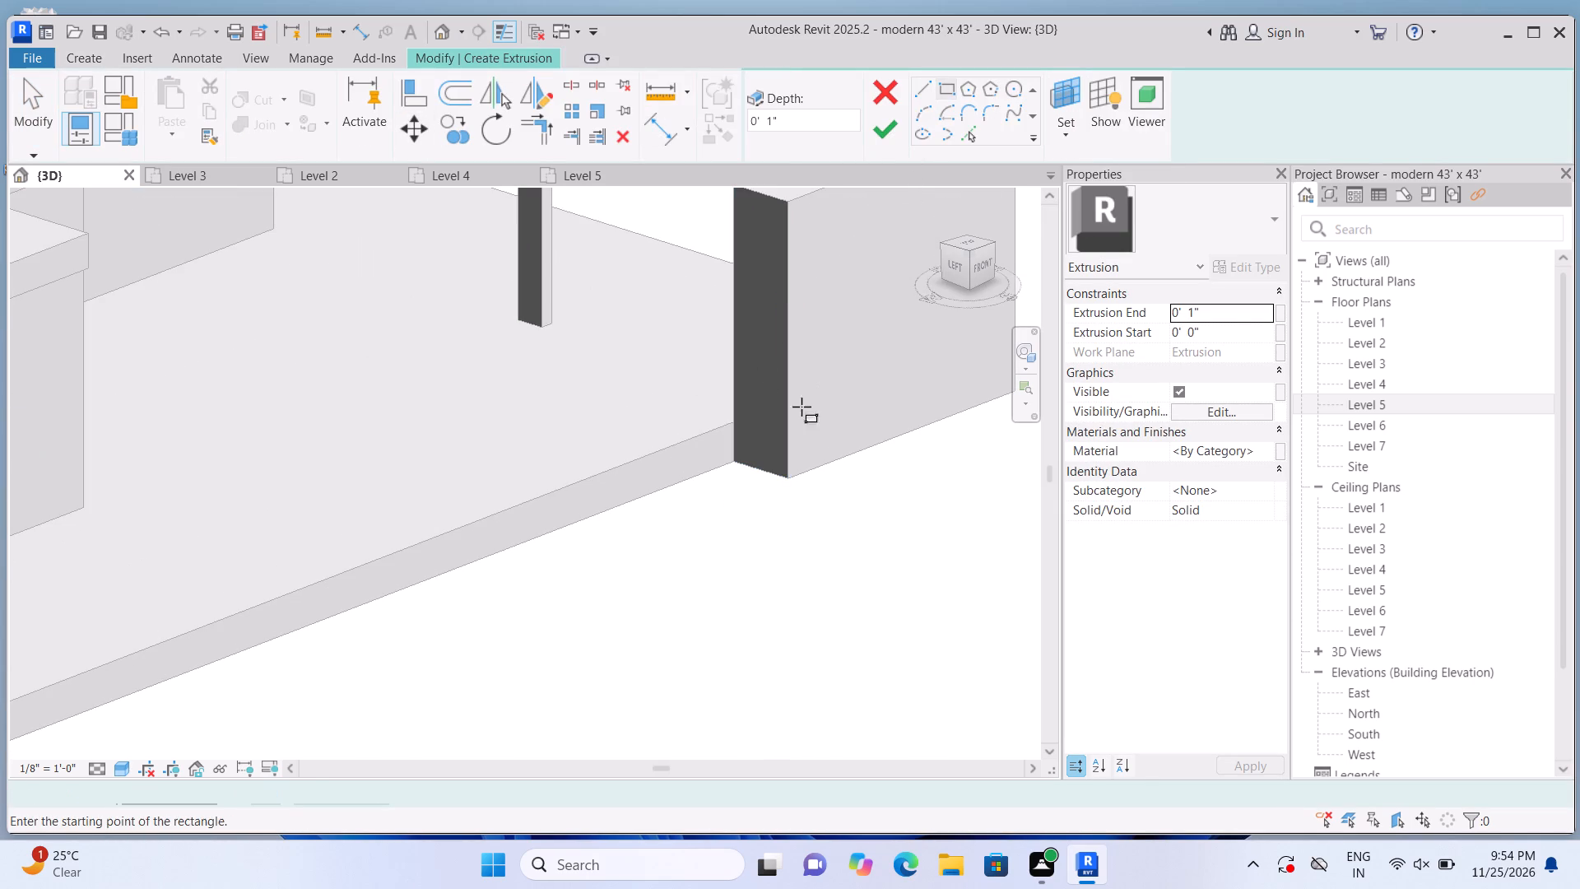
click(737, 459)
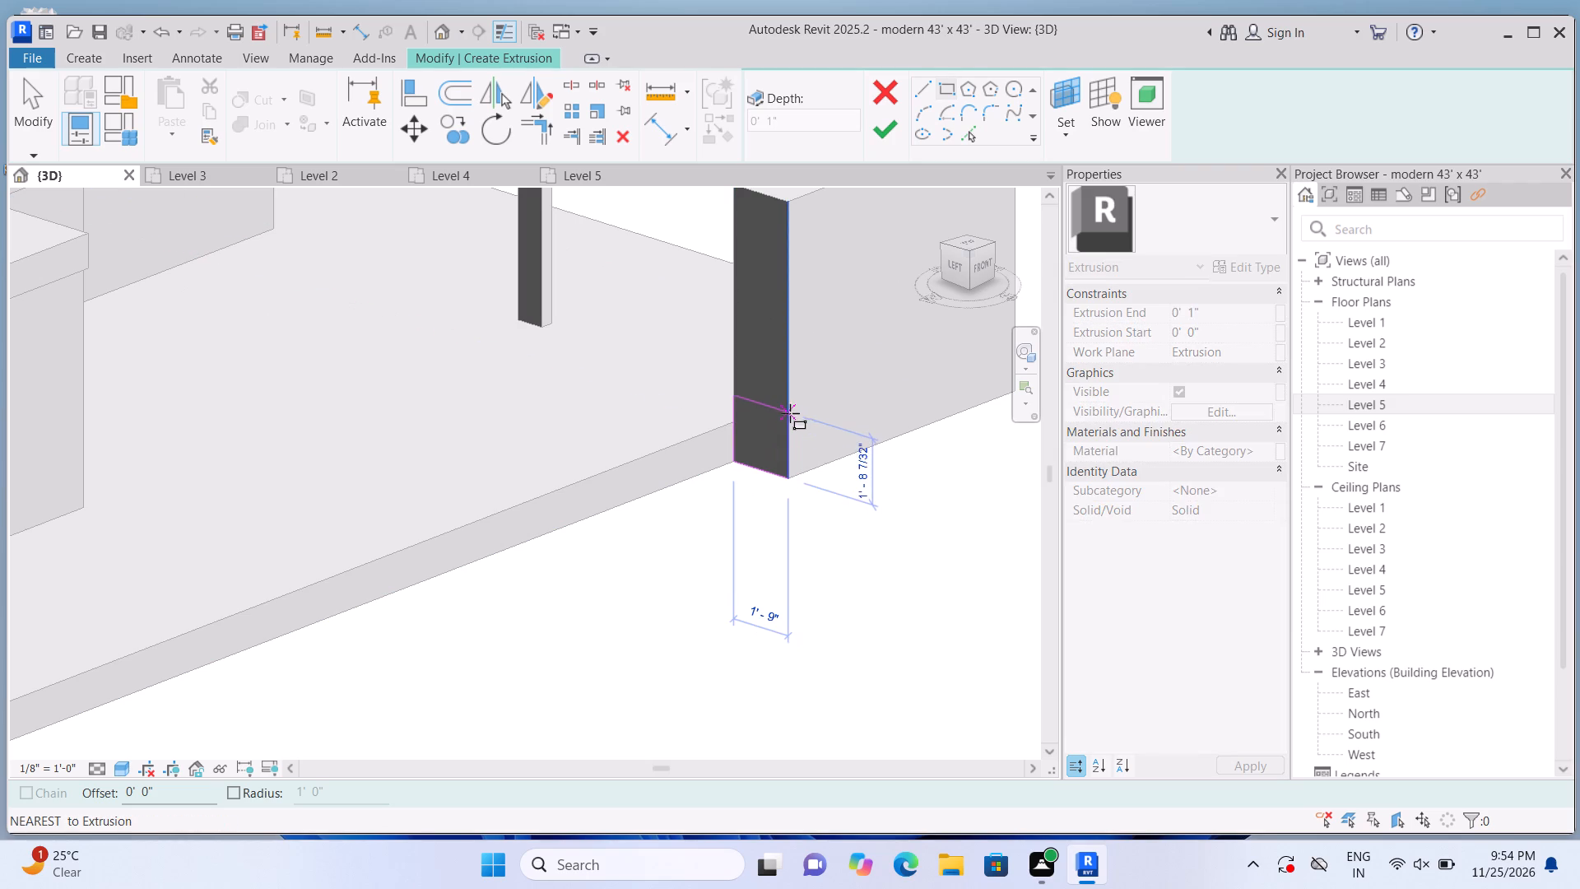
click(792, 430)
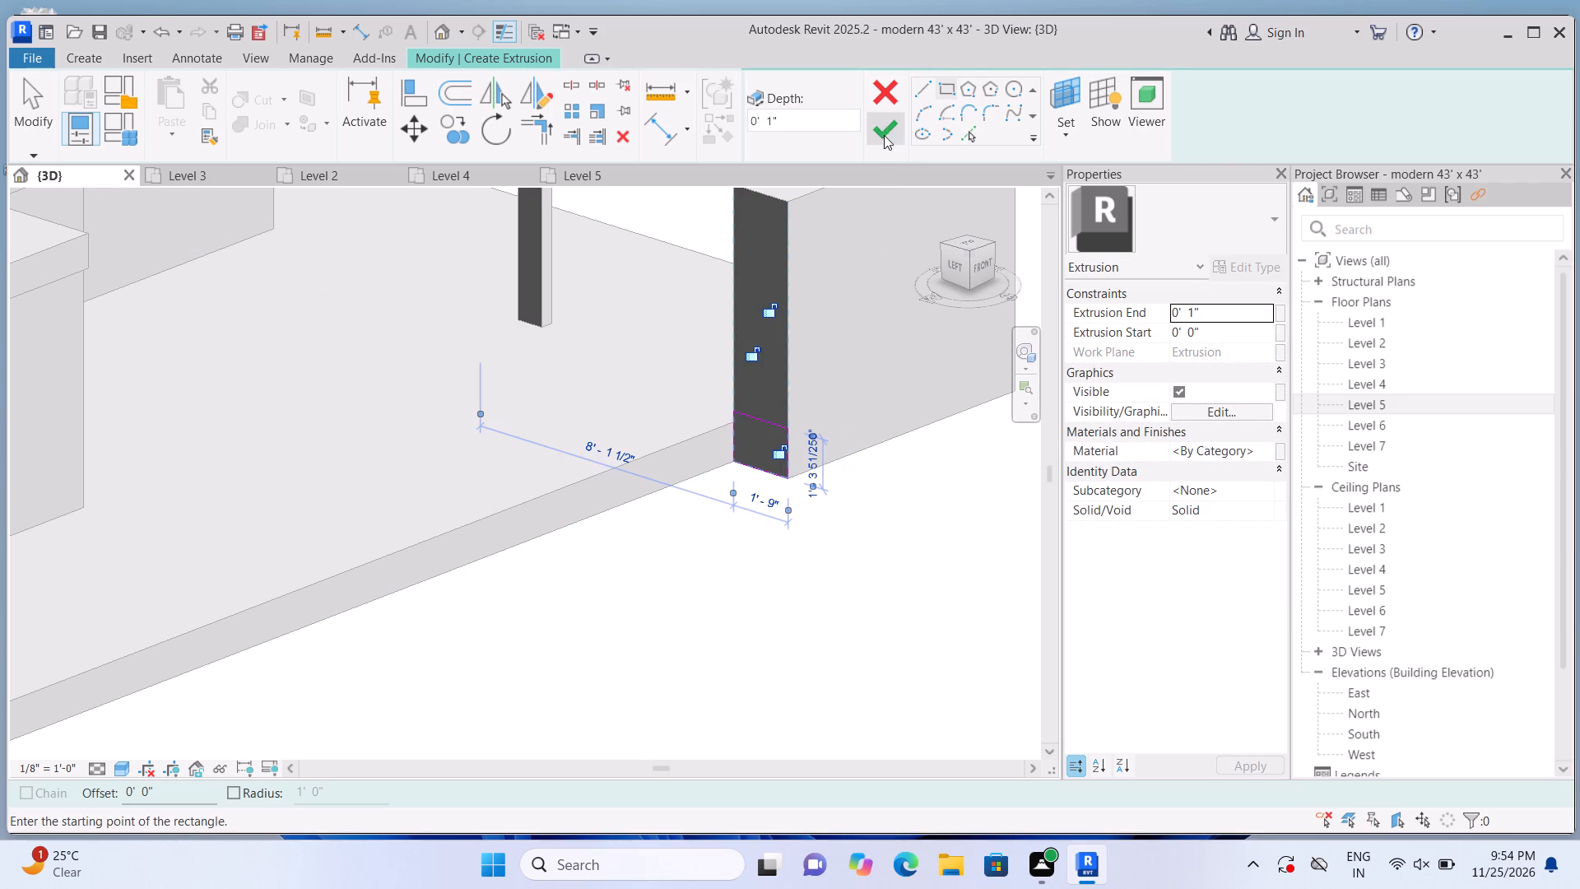
click(883, 131)
Set the extrusion end of the block at the wall's end to 1'-9".
scroll(811, 436, up, 1)
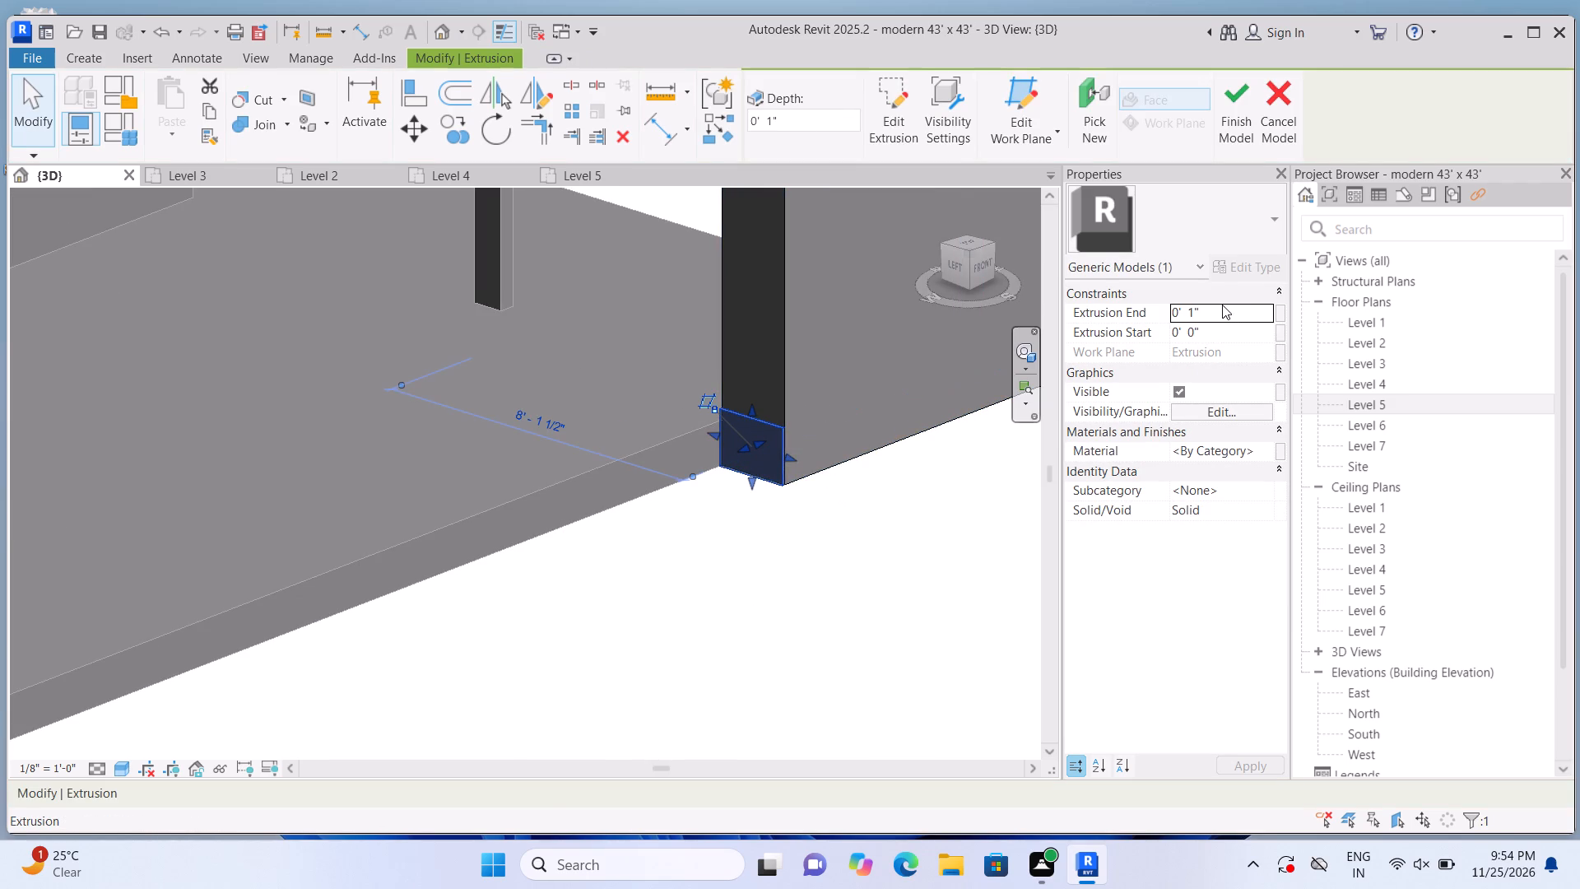
click(1222, 309)
key(BackSpace)
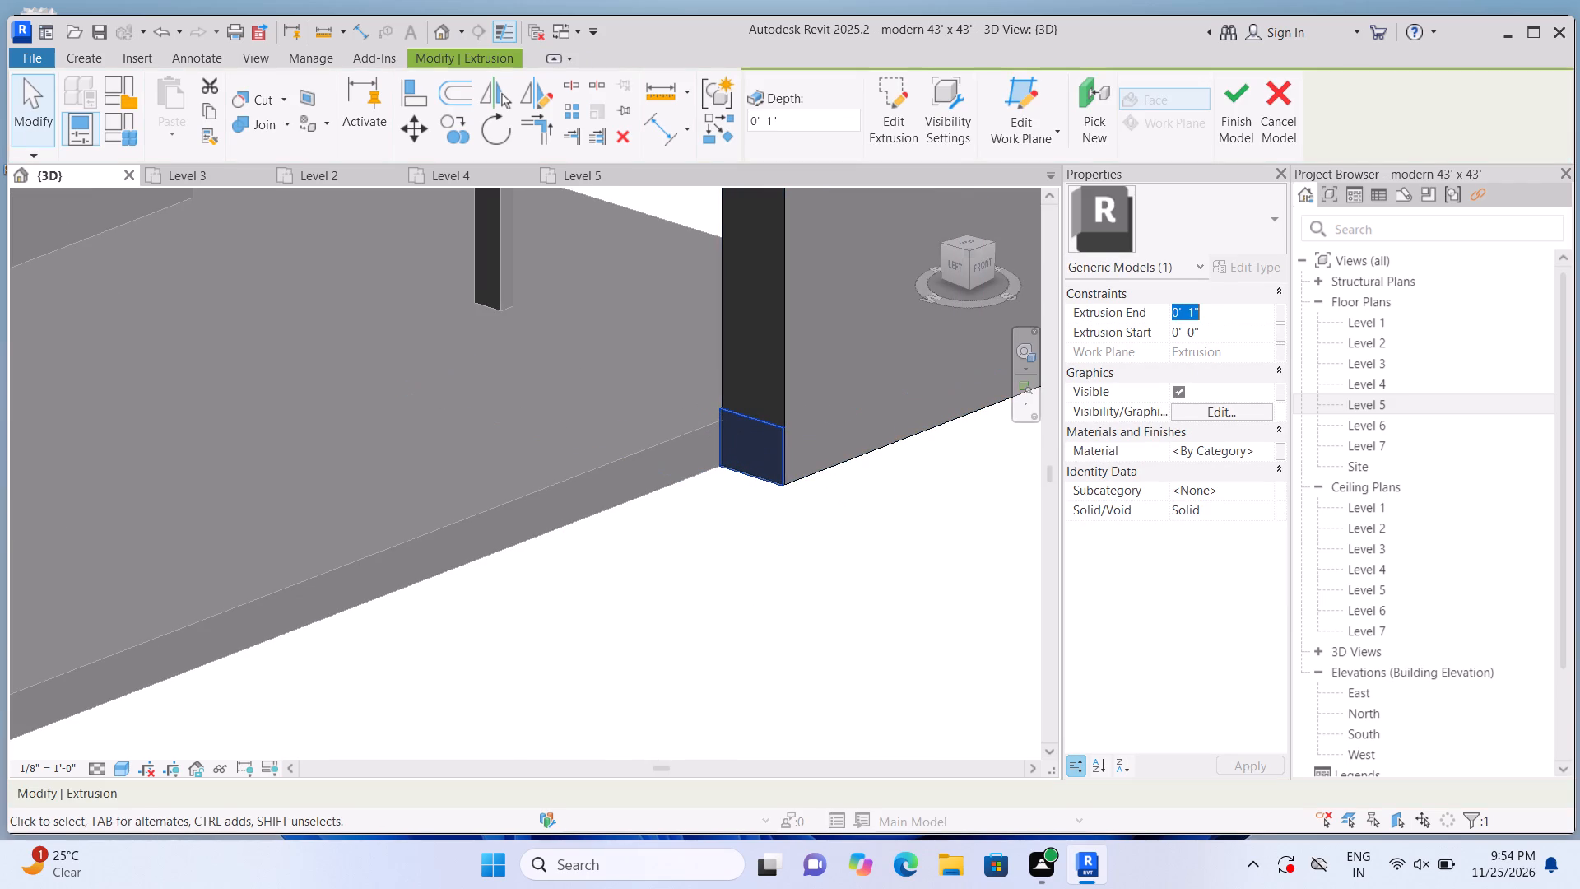
text(1'9")
key(Return)
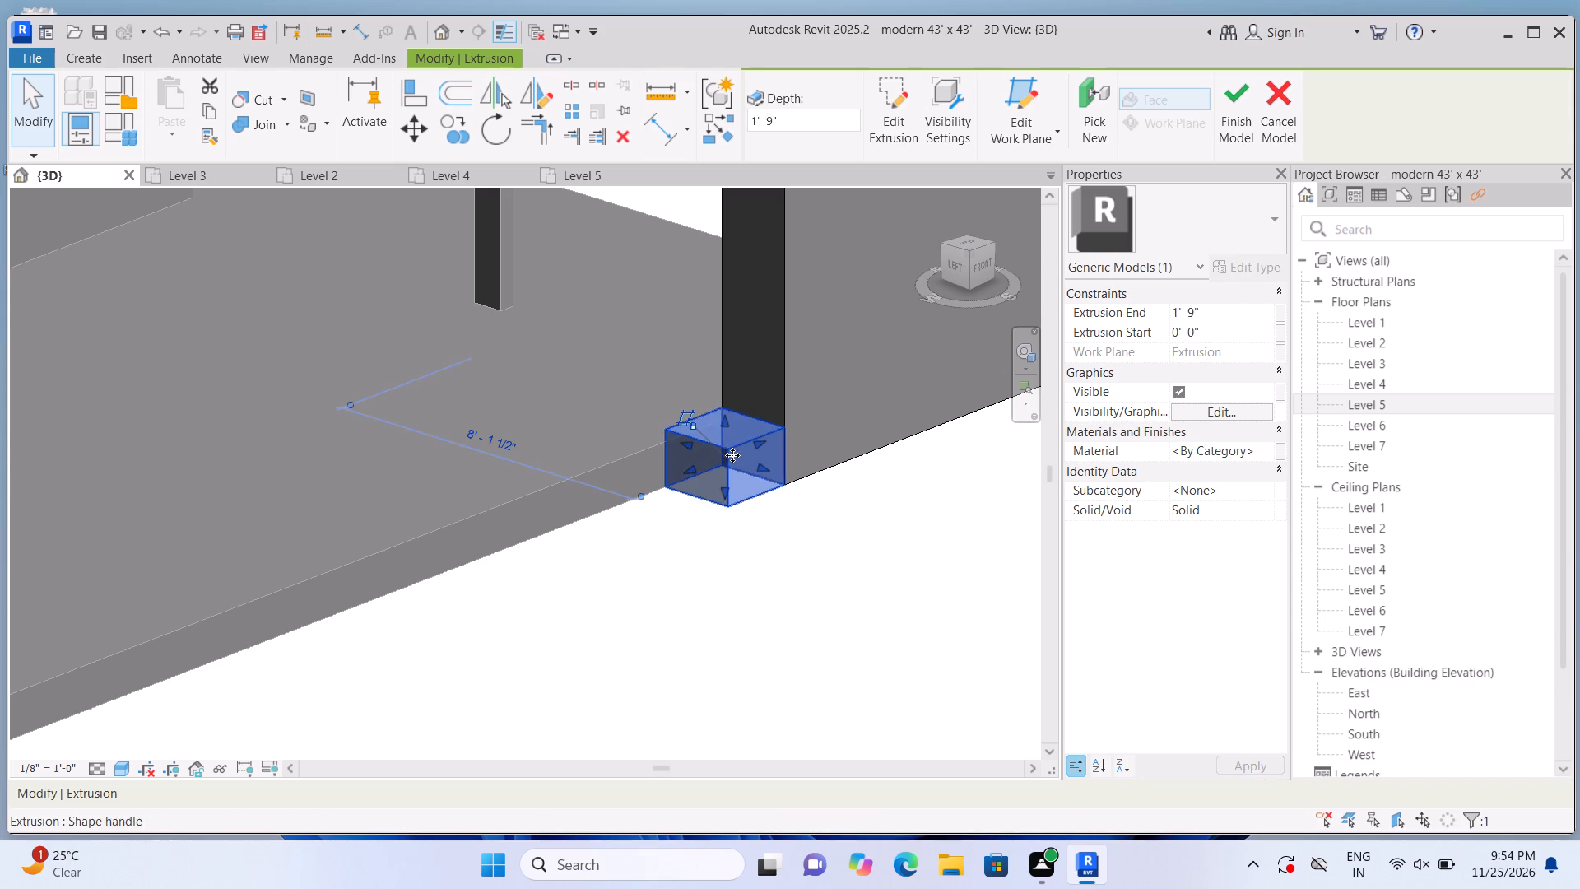
Extend the end block slightly beyond the wall's front face and stretch its top just above the wall to form a pillar.
click(764, 463)
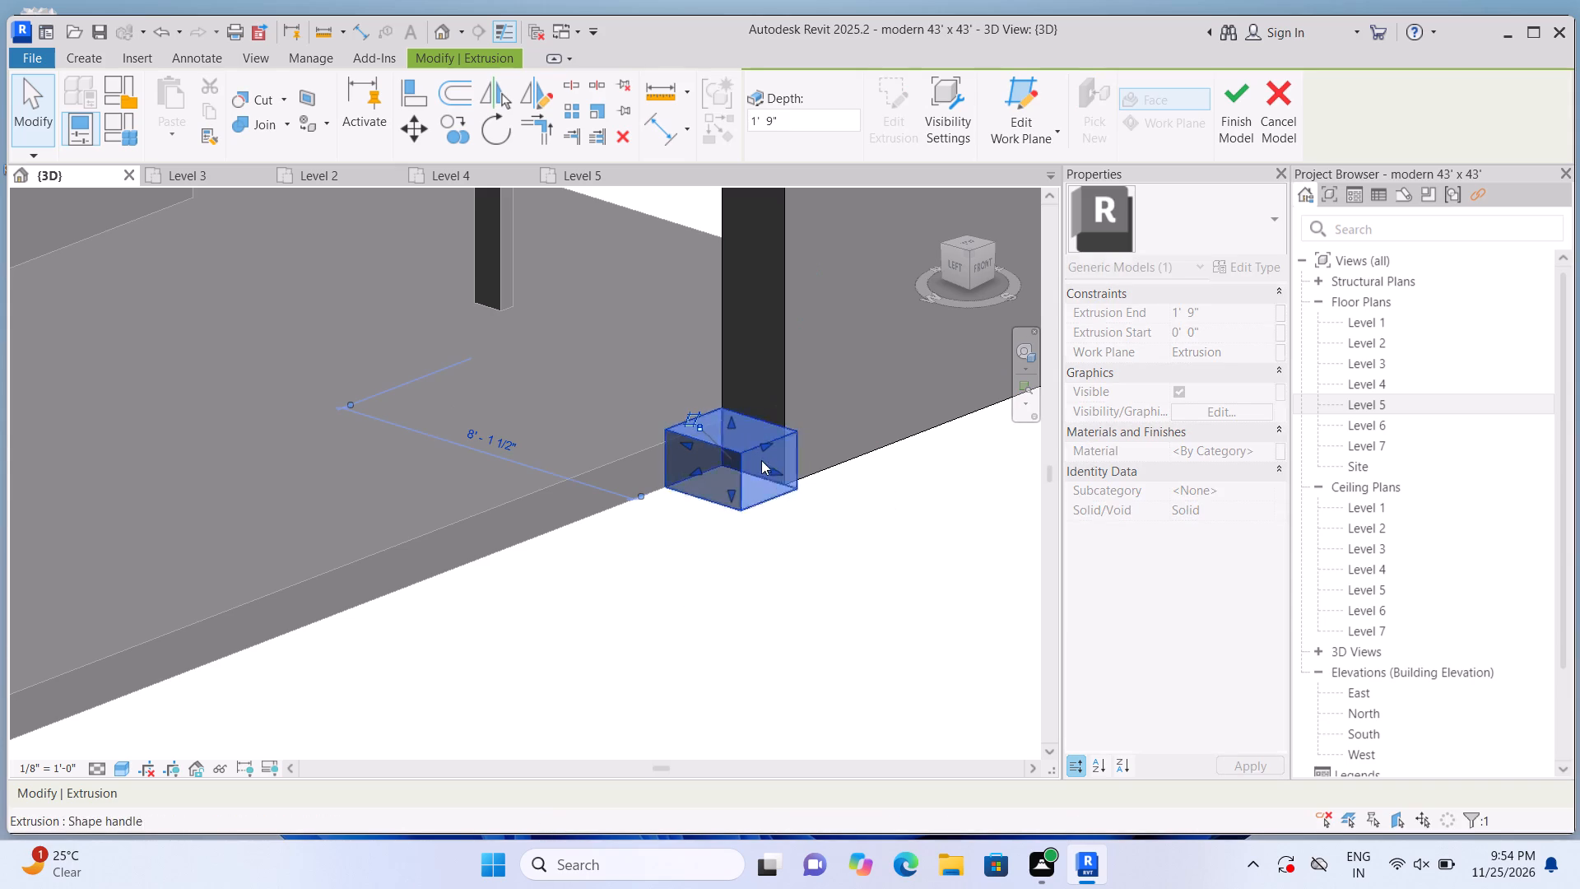
scroll(755, 479, down, 3)
scroll(726, 331, up, 2)
drag(741, 477, 736, 408)
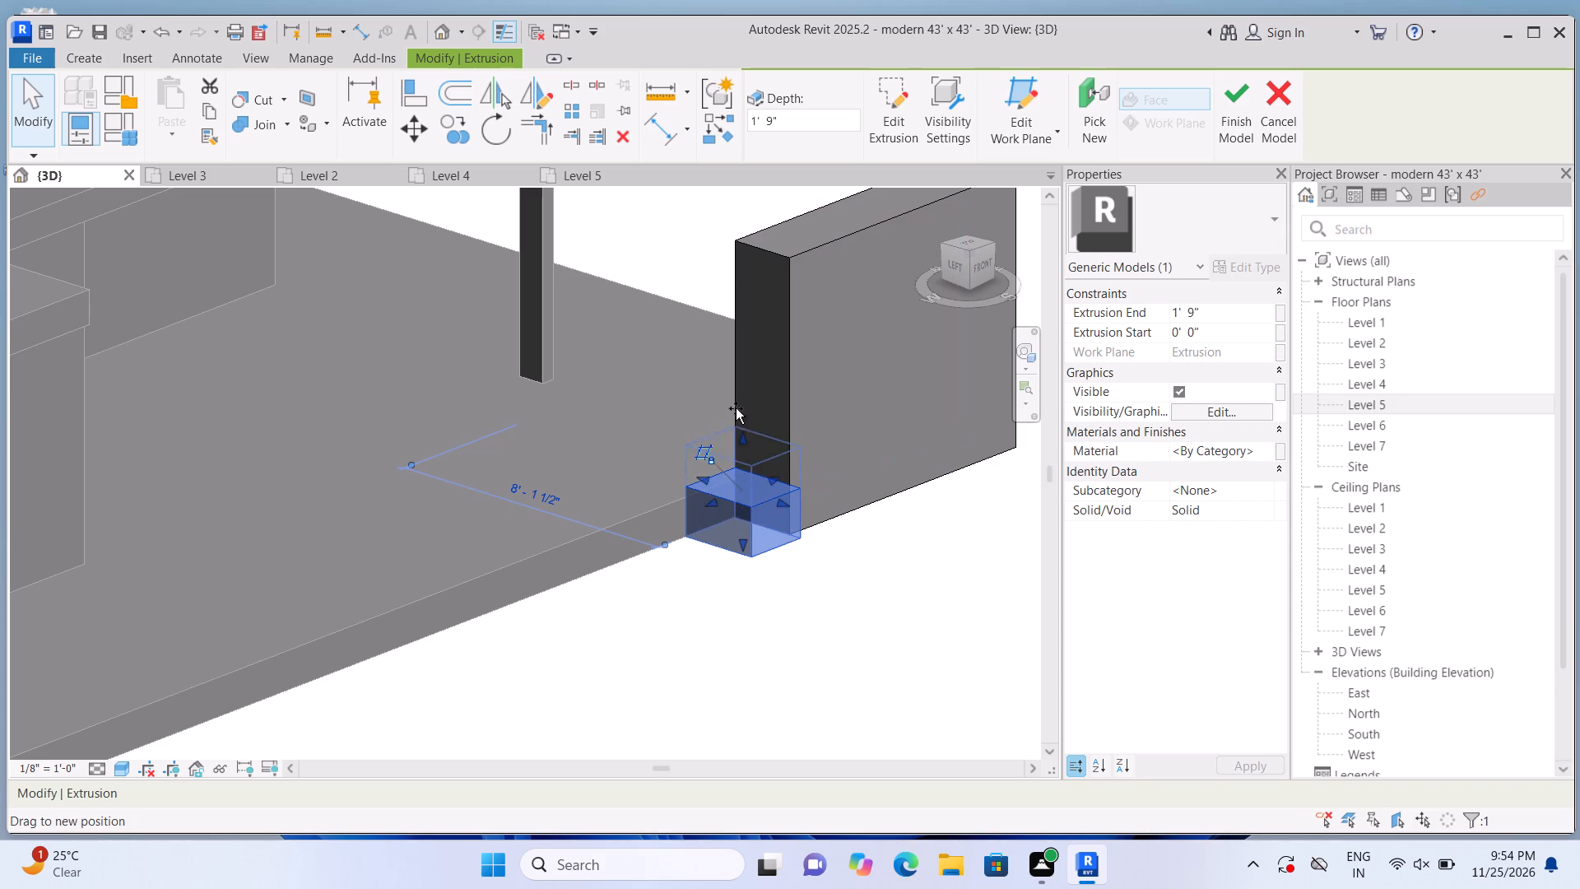
drag(736, 408, 744, 236)
scroll(752, 264, down, 7)
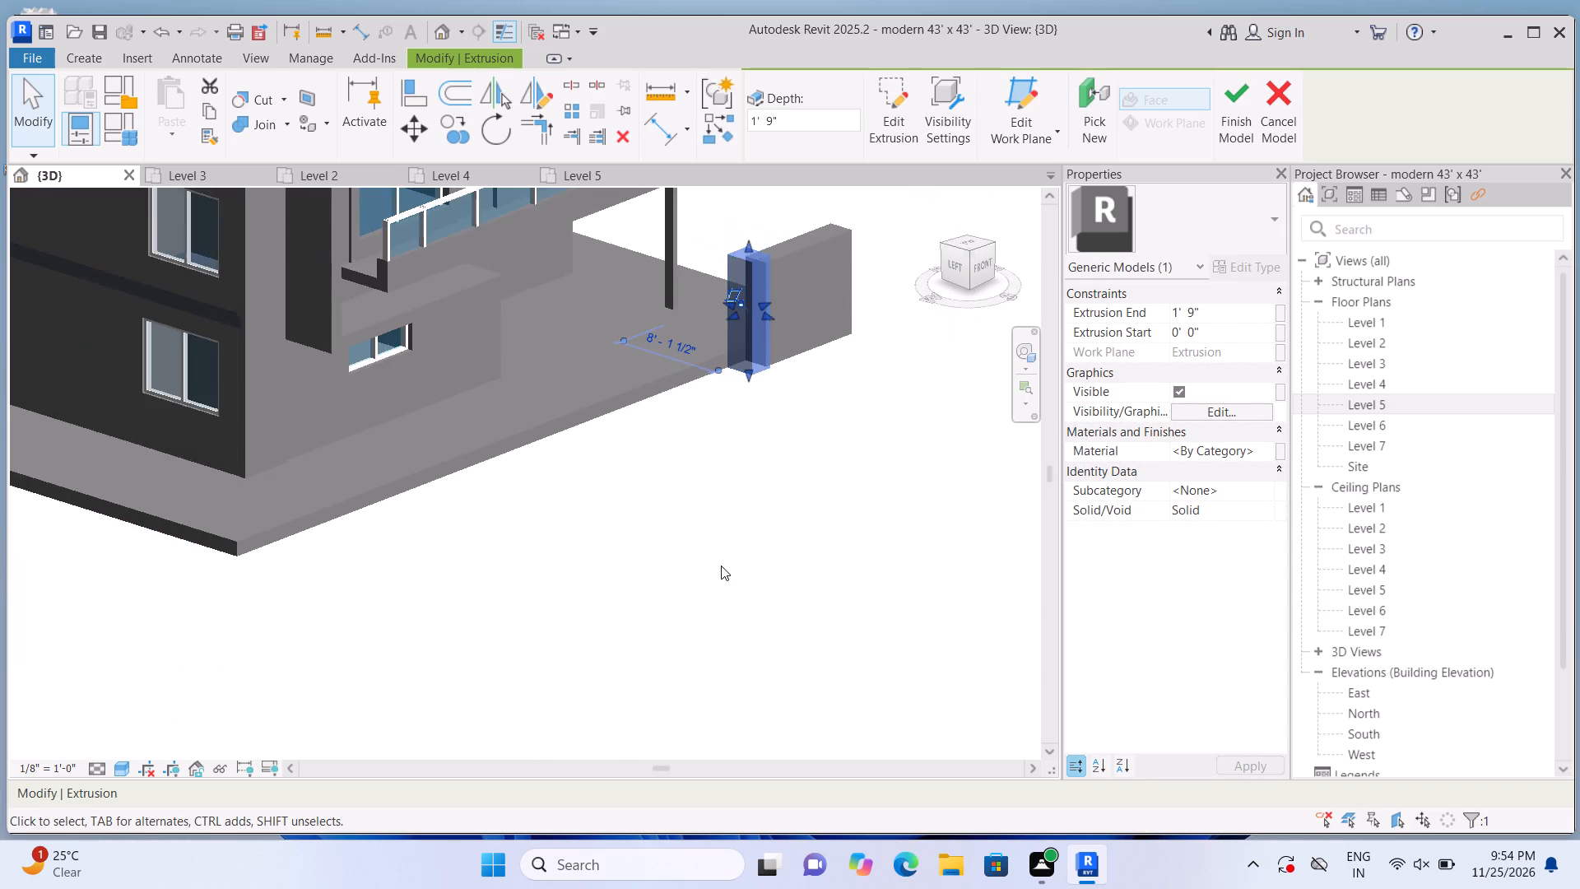
click(723, 562)
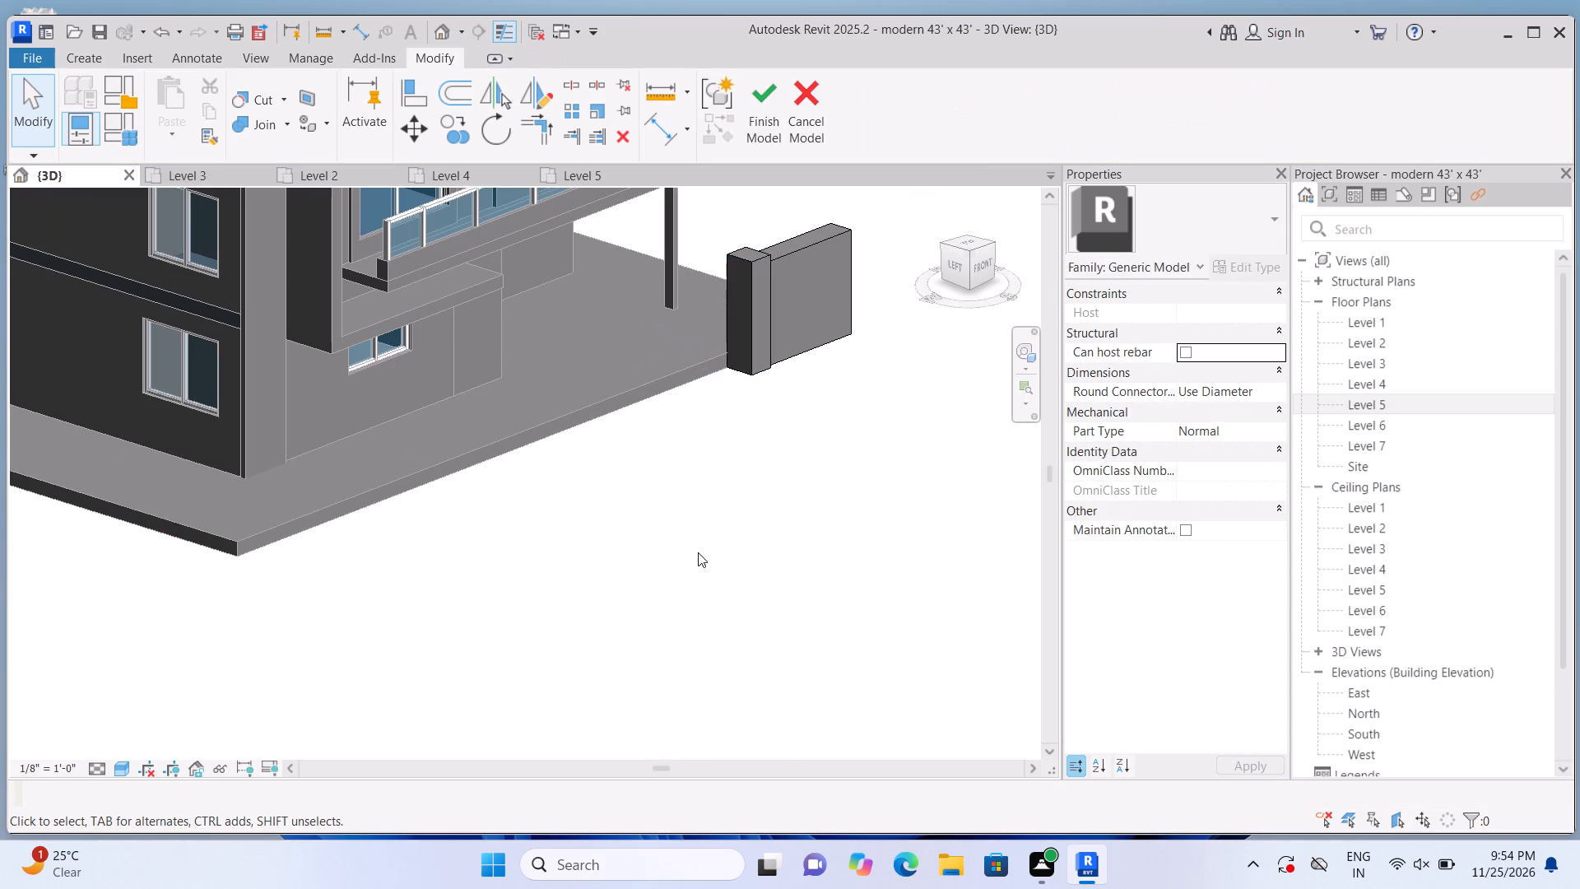
Examine the new wall and pillar from the front, then the opposite front corner of the base slab.
shift+middle_drag(700, 552, 483, 645)
scroll(459, 561, down, 11)
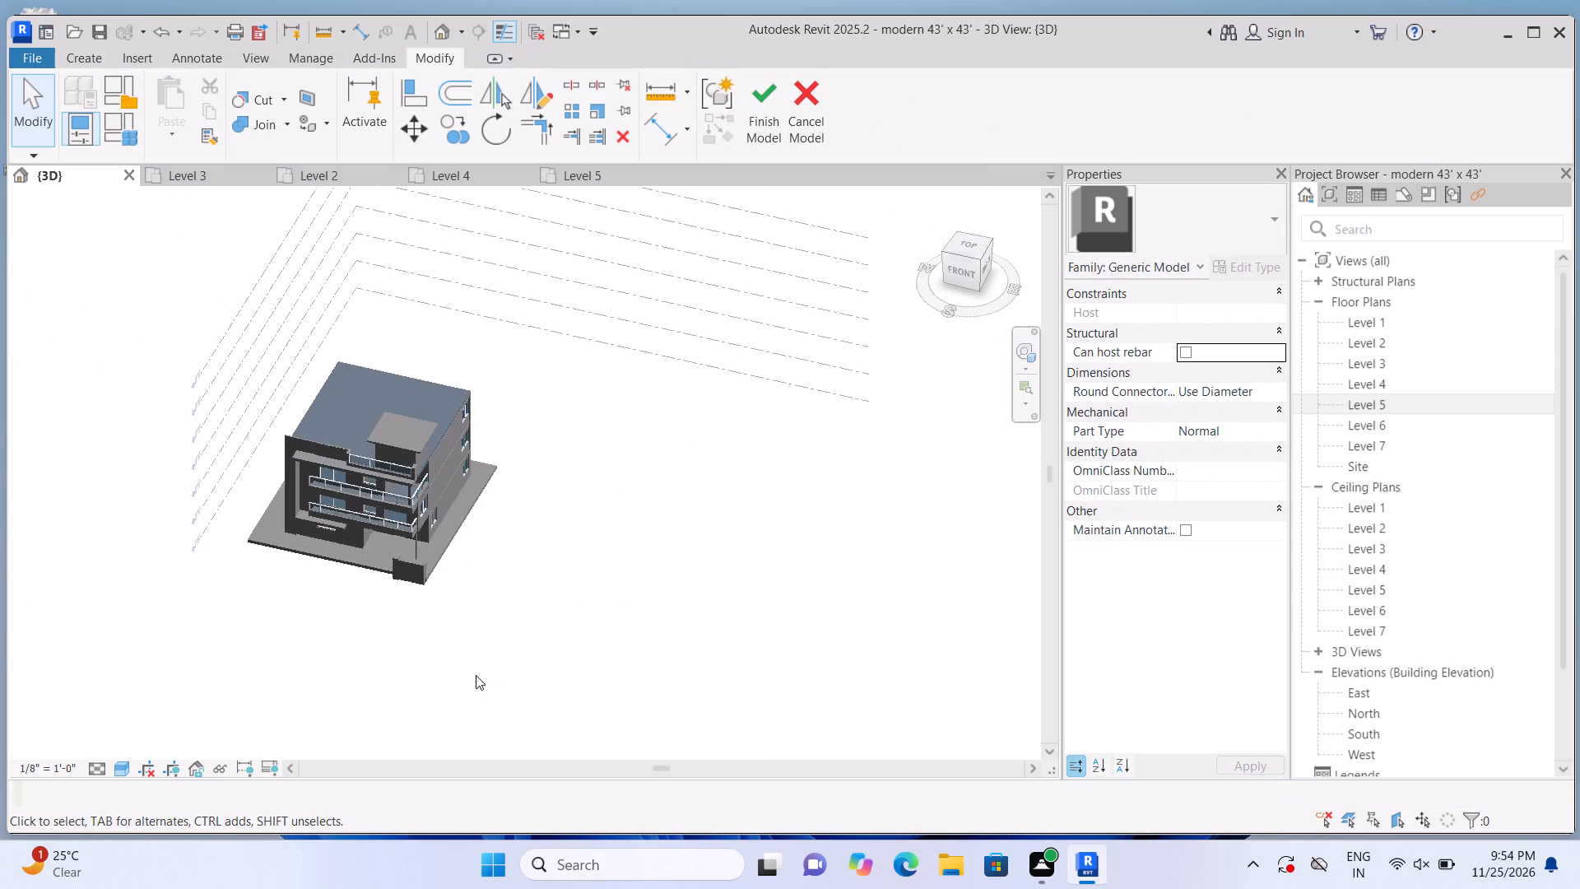
shift+middle_drag(464, 674, 342, 666)
scroll(205, 545, up, 1)
middle_drag(206, 546, 257, 583)
shift+middle_drag(260, 585, 271, 590)
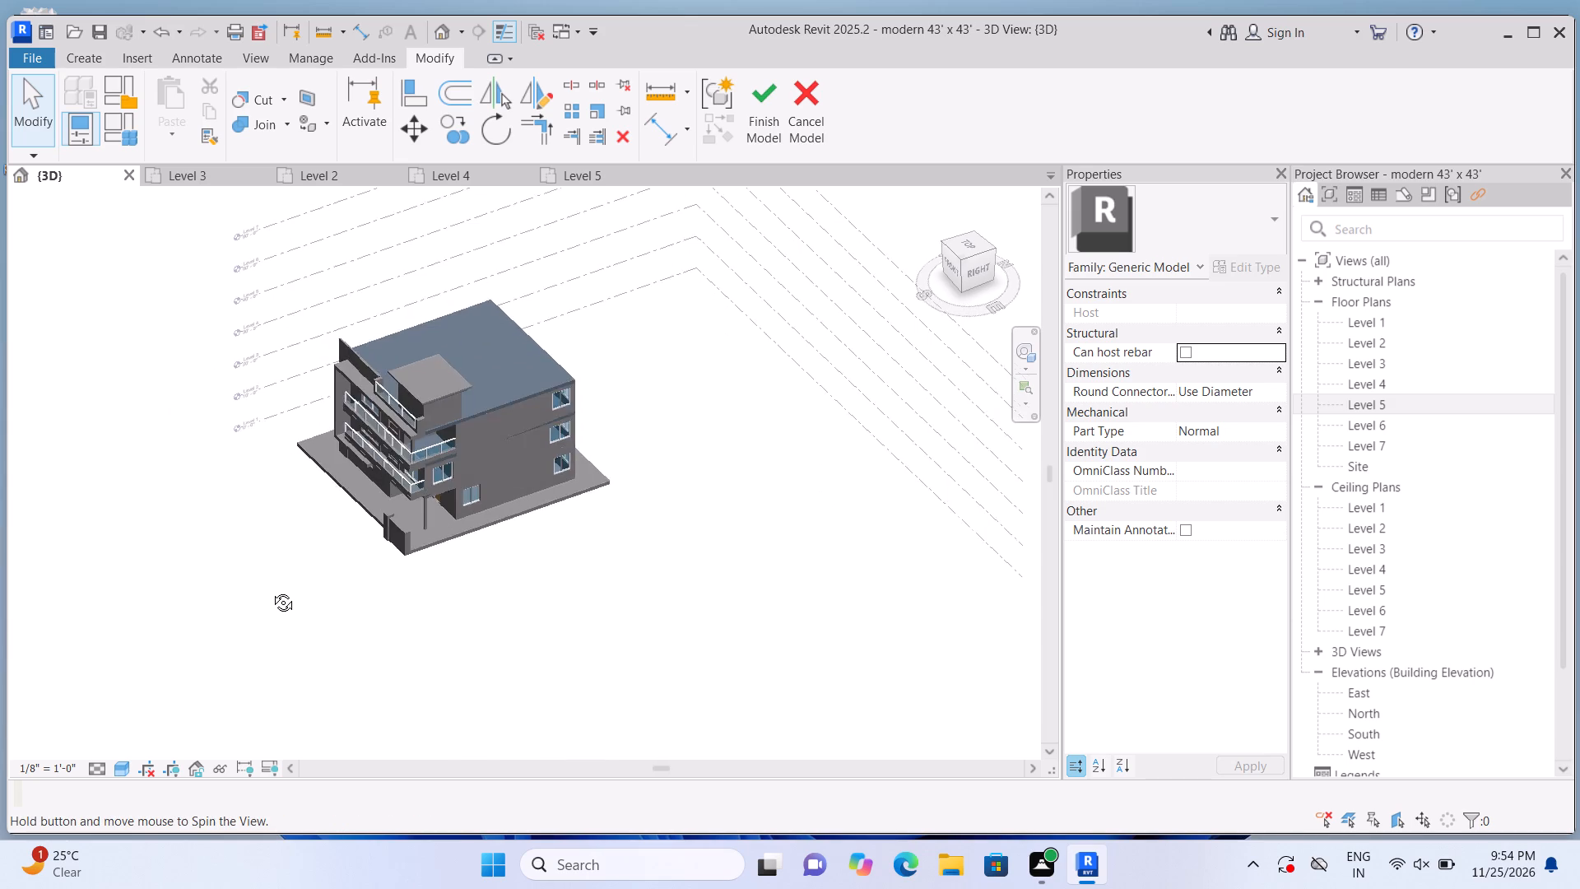
shift+middle_drag(271, 590, 323, 597)
scroll(281, 567, up, 10)
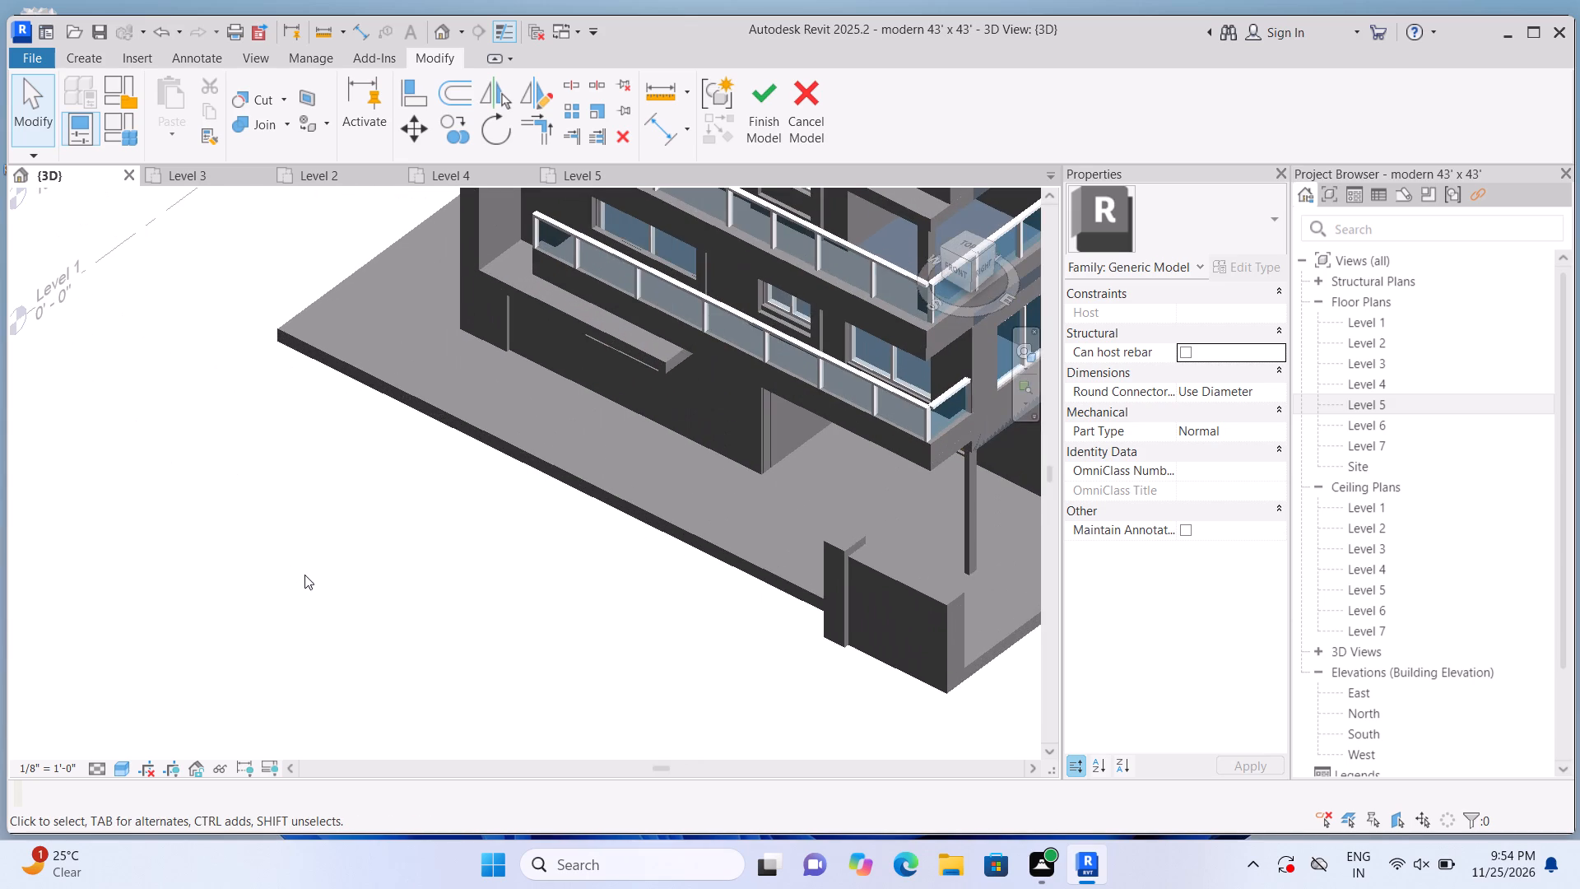
shift+middle_drag(328, 610, 313, 603)
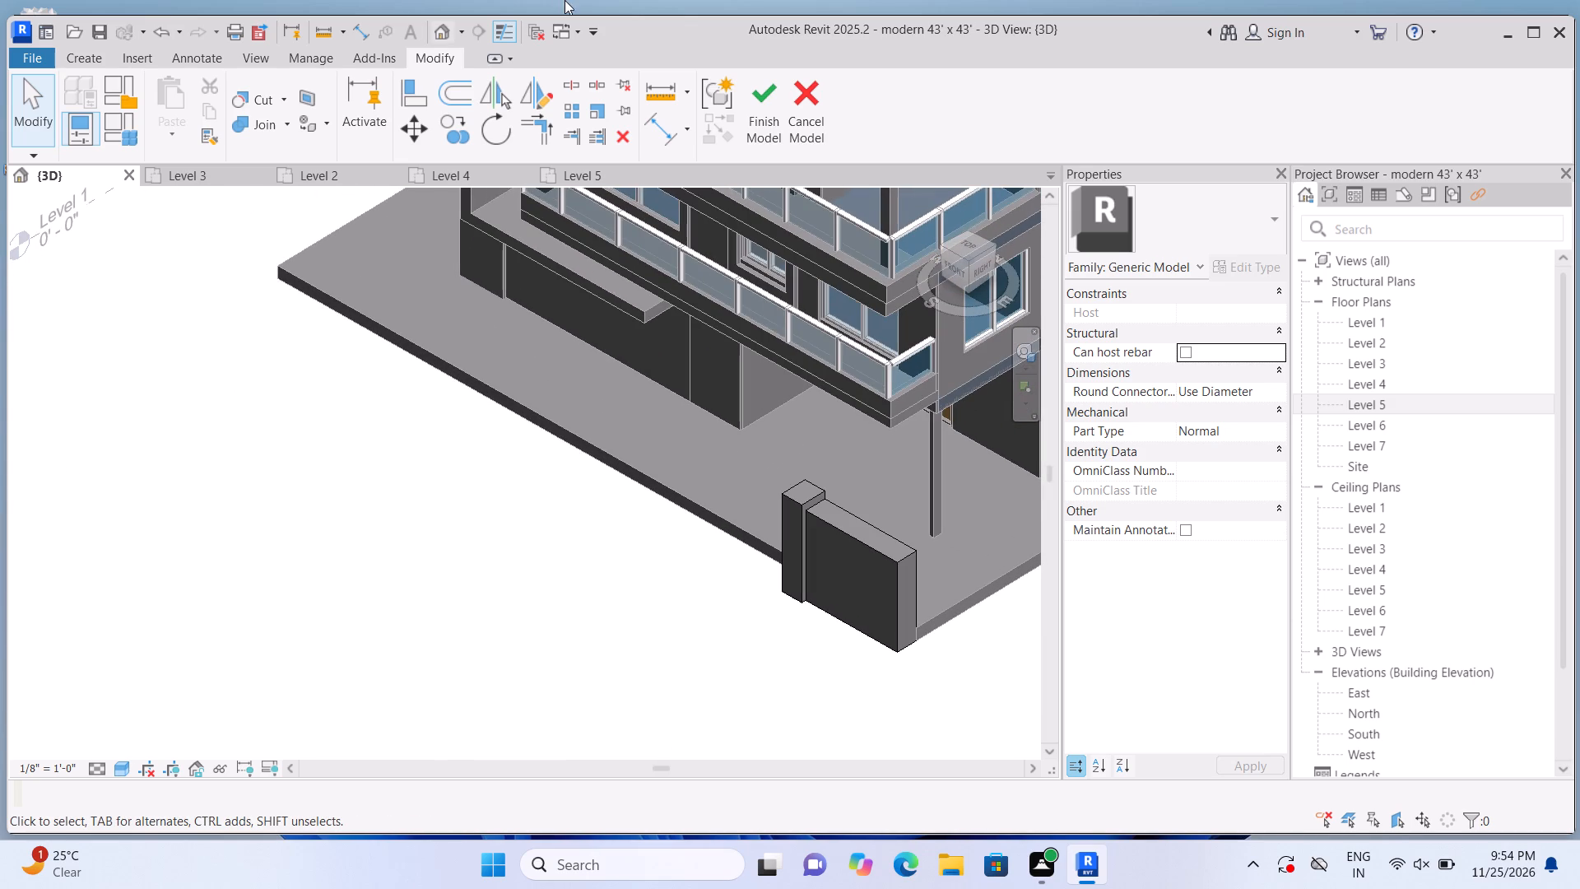
shift+middle_drag(294, 532, 292, 528)
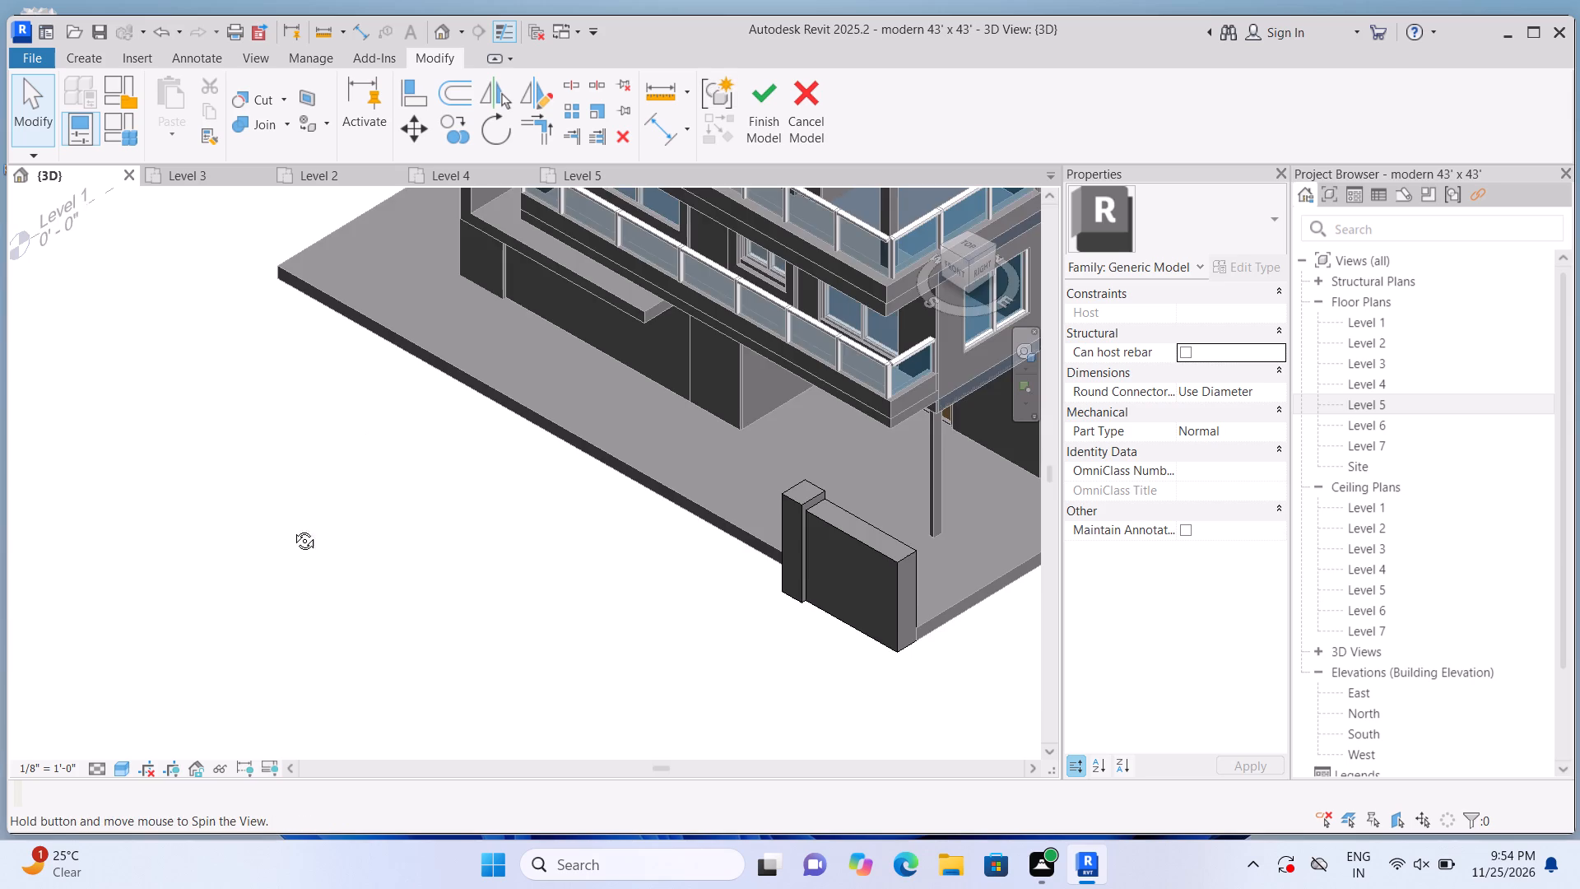
shift+middle_drag(292, 528, 291, 462)
scroll(276, 395, up, 4)
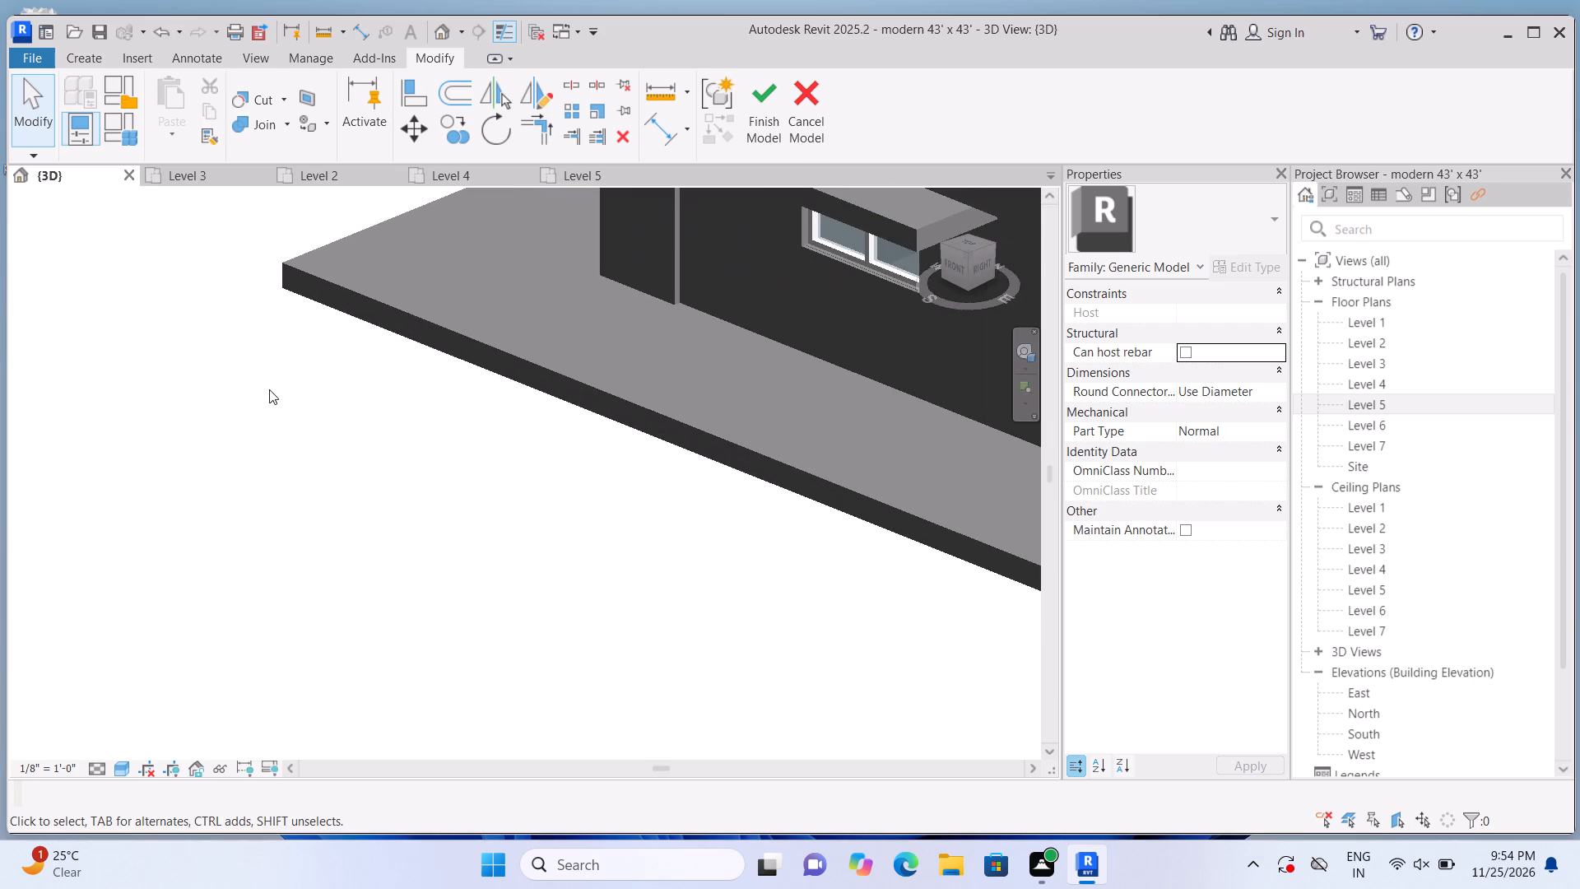
Using the slab's front face as work plane, sketch an extrusion rectangle about 16'-6" long over the slab's thickness from the far corner.
click(89, 55)
click(151, 103)
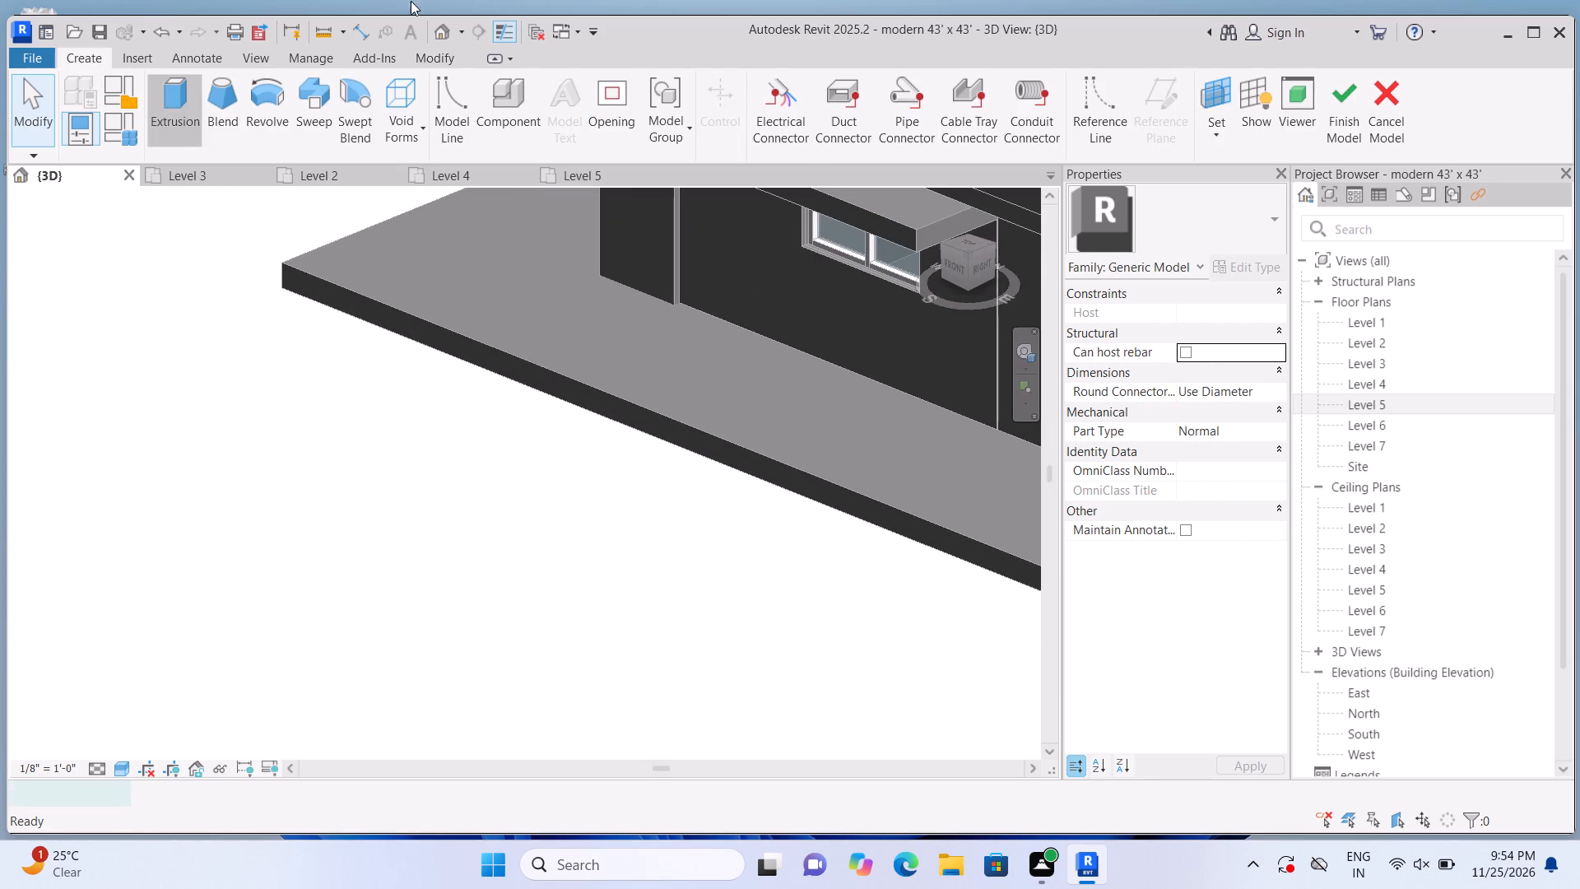
click(1058, 123)
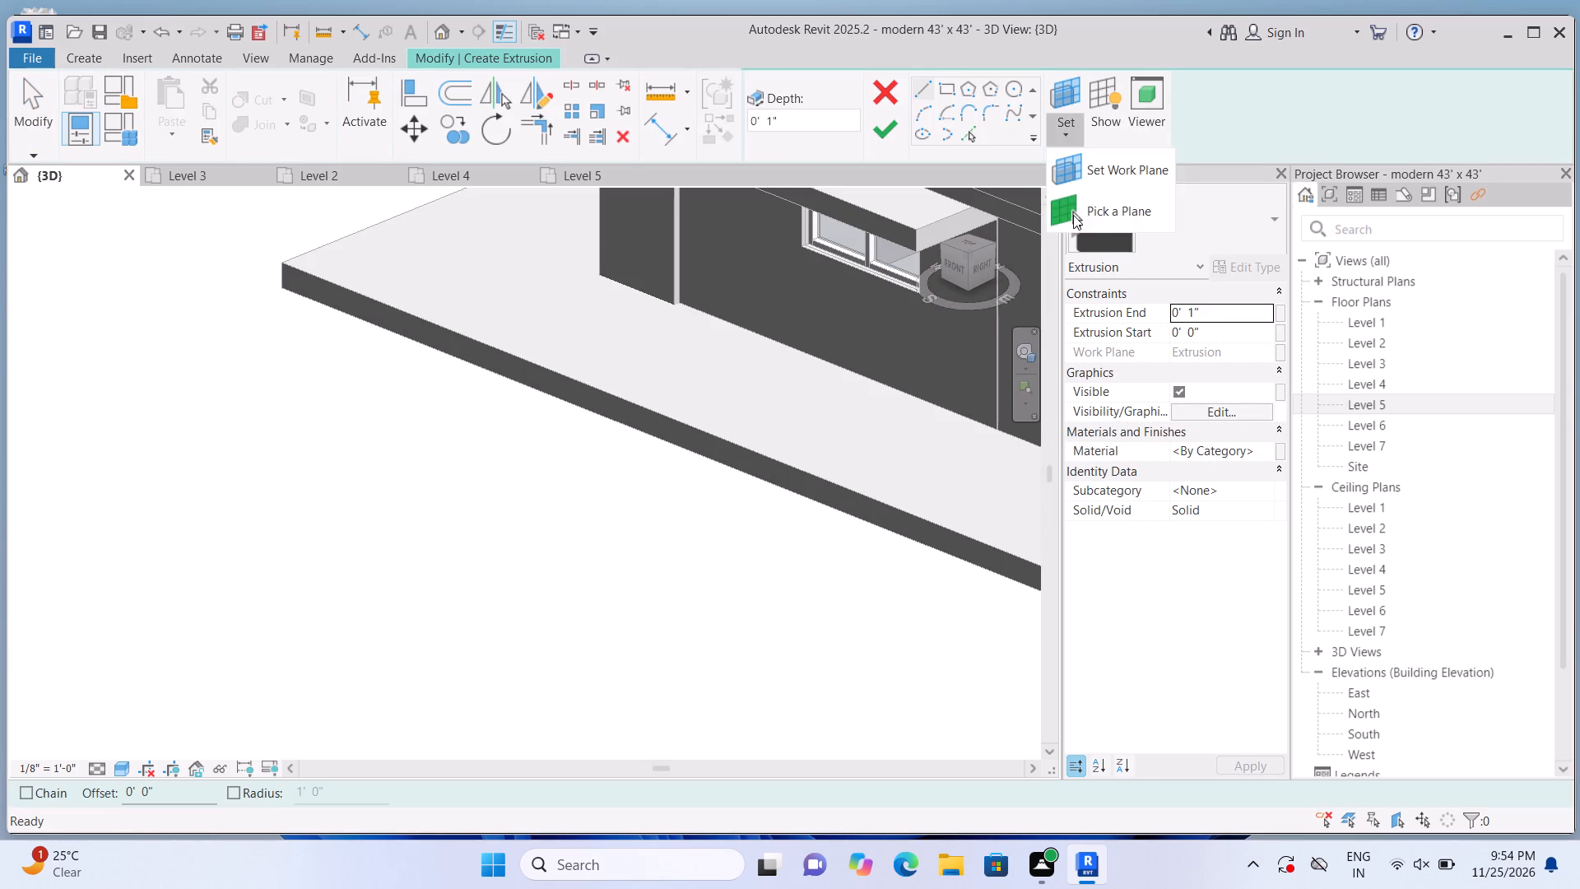
click(1073, 215)
scroll(447, 322, up, 1)
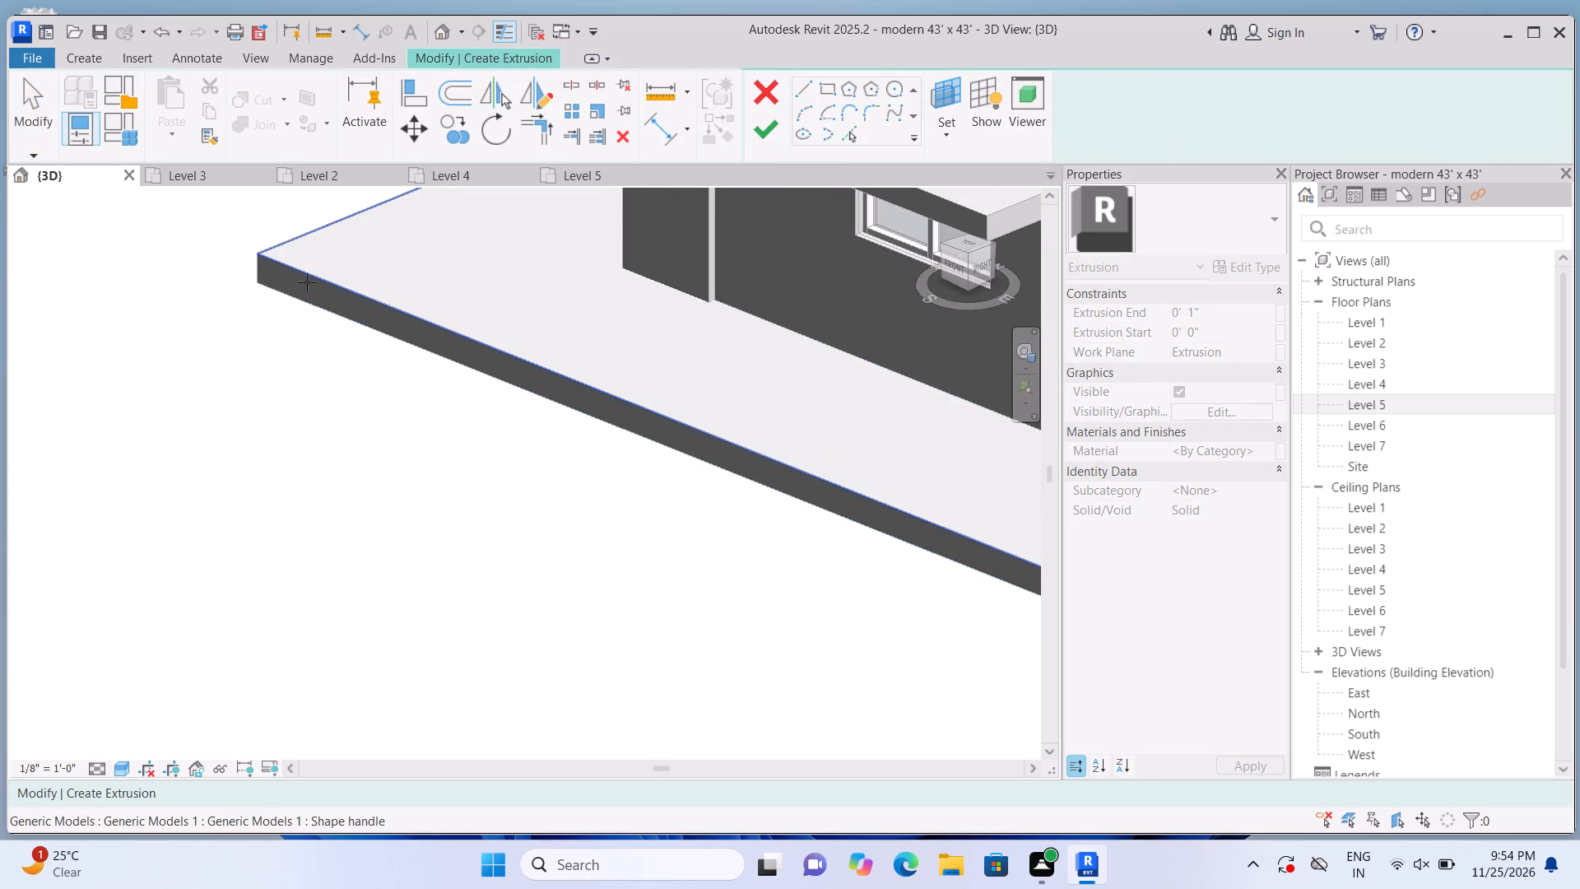
click(268, 270)
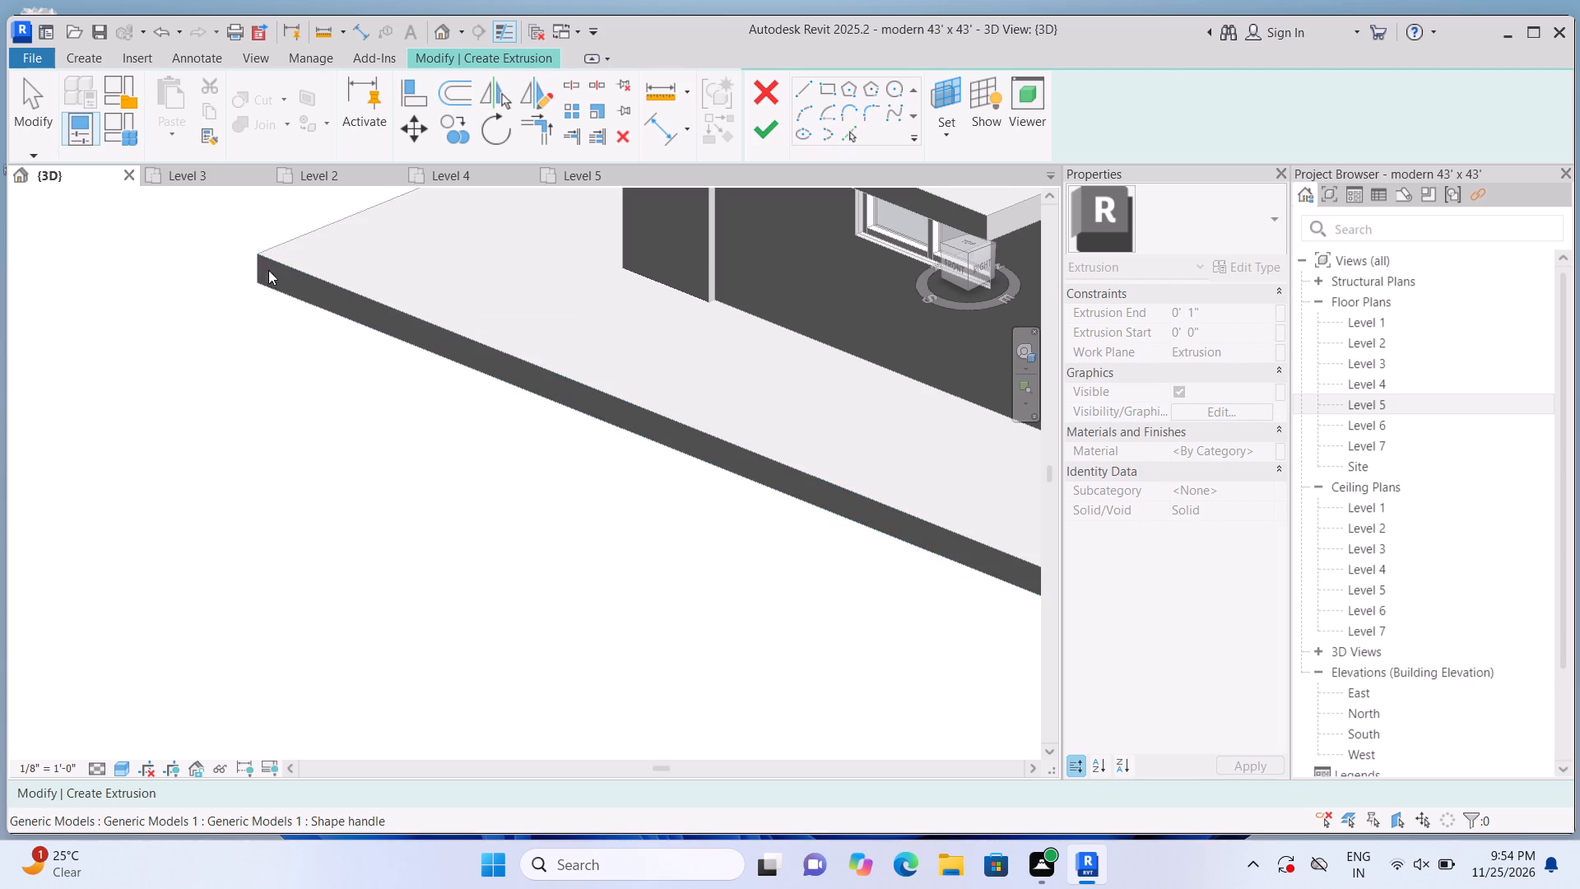
click(949, 91)
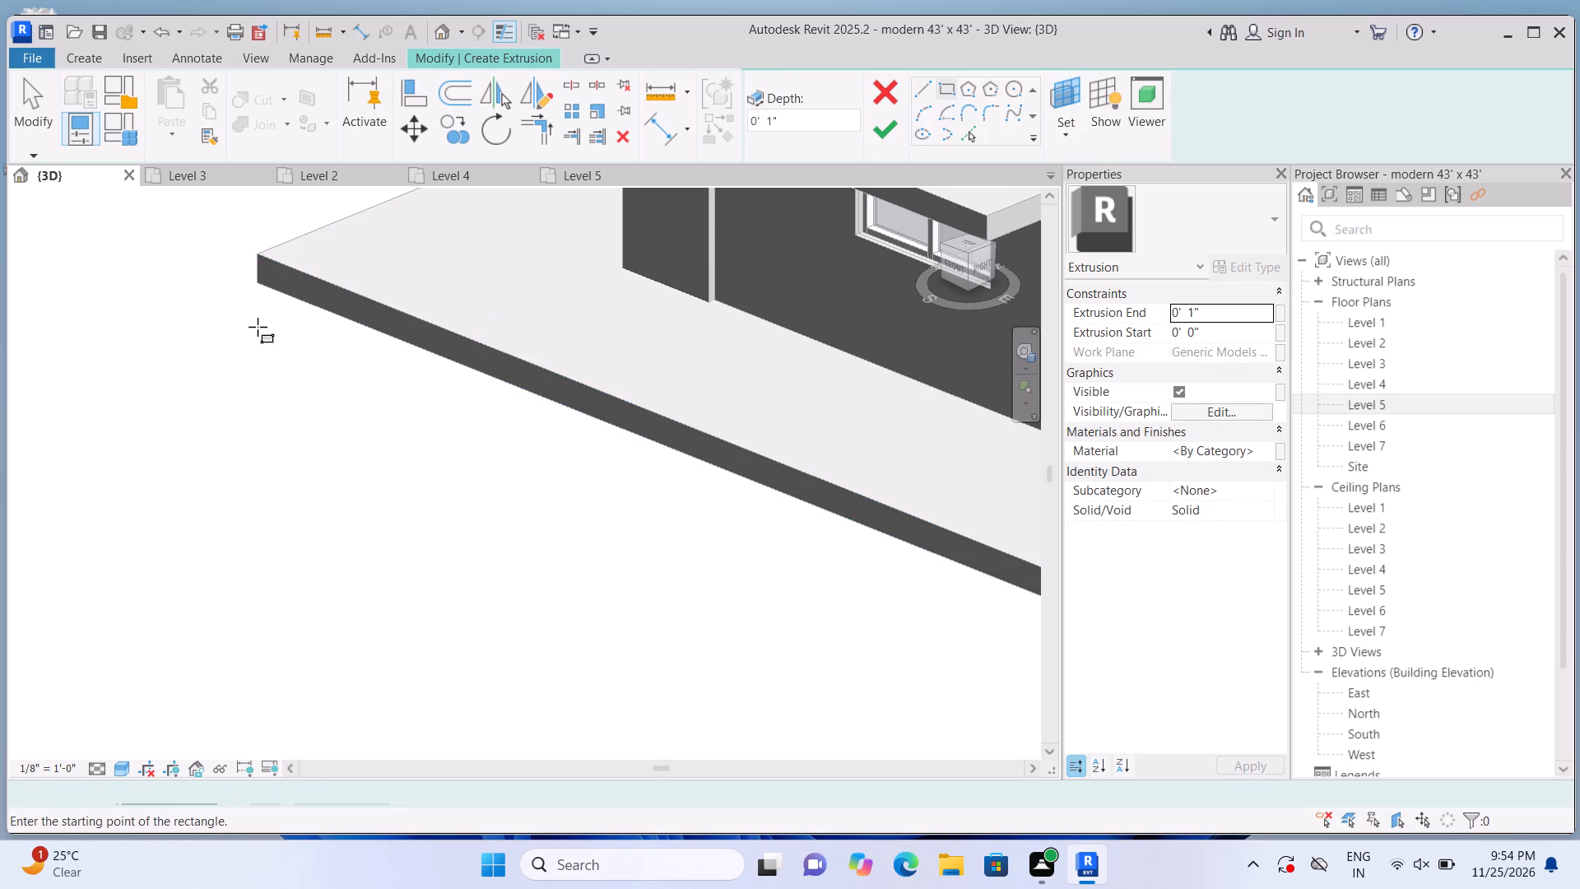
click(256, 282)
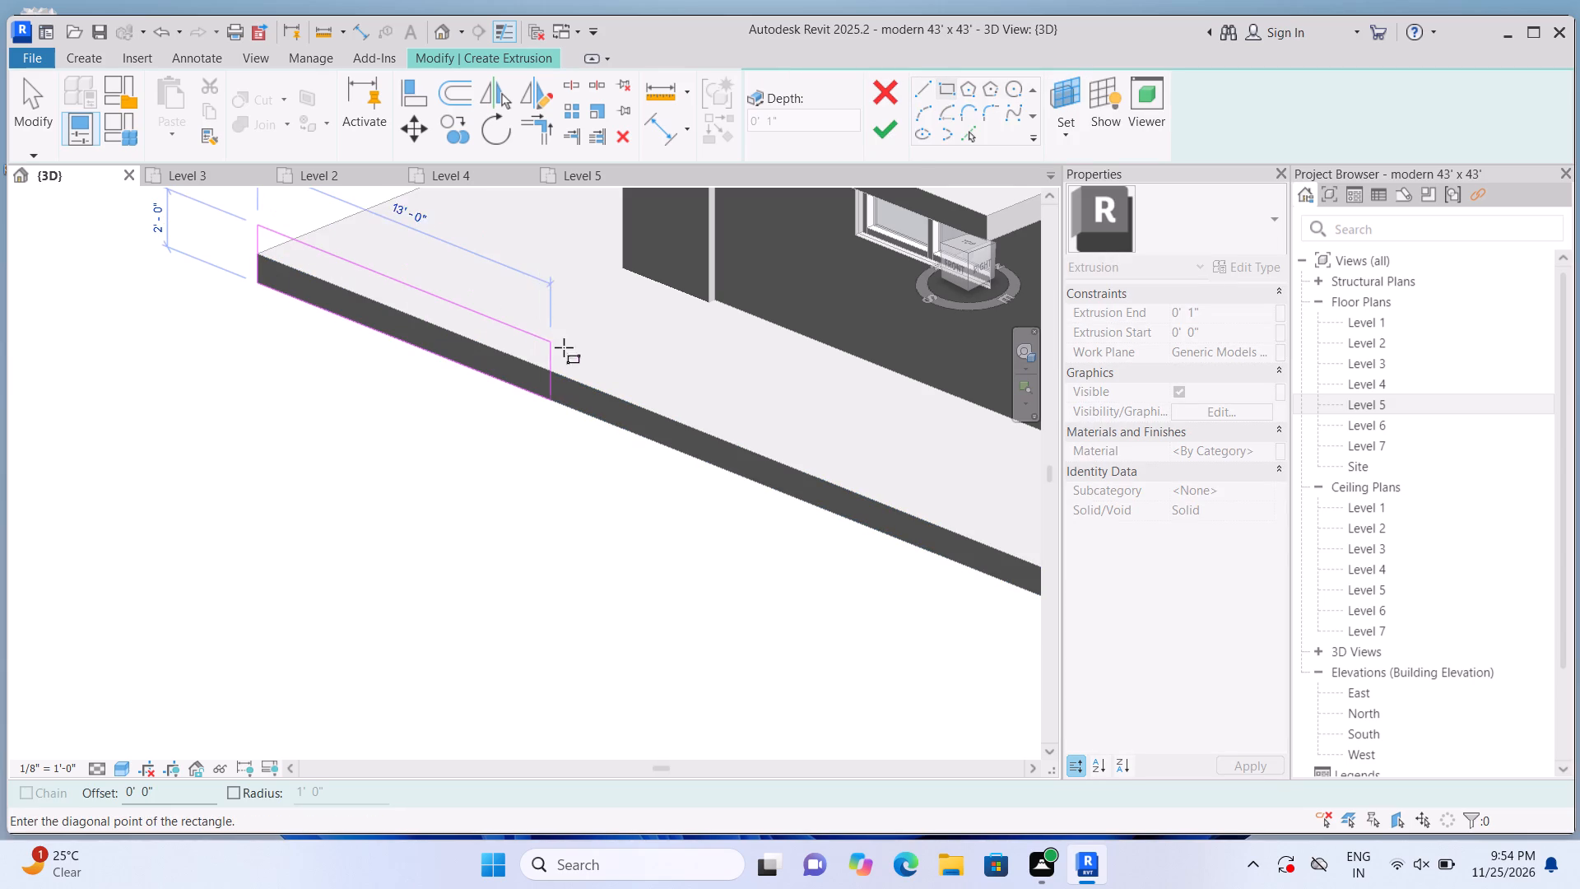
click(630, 401)
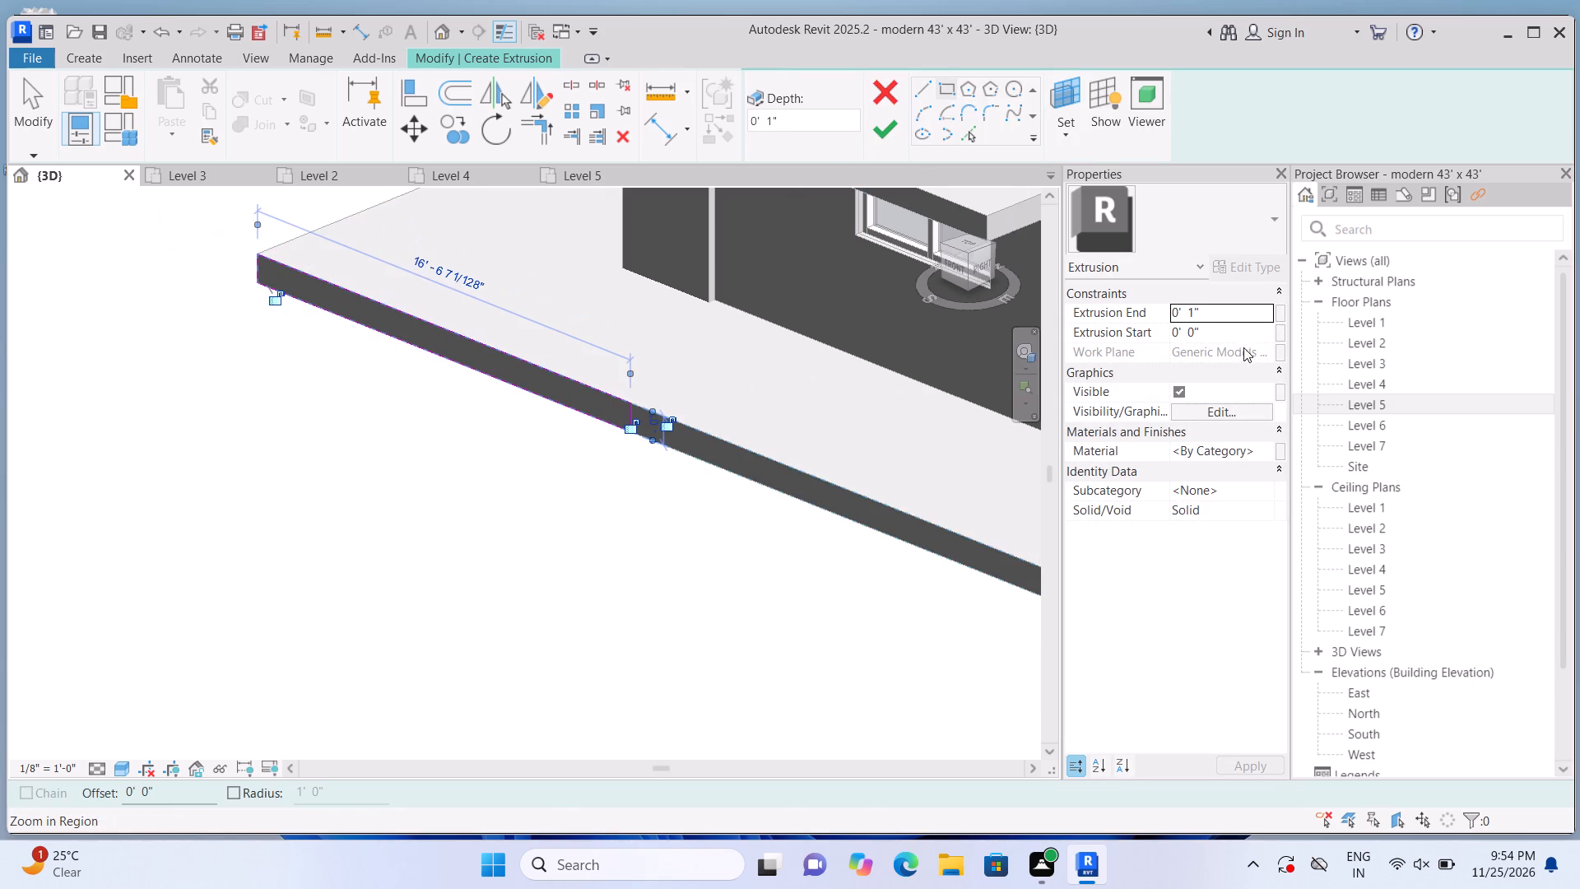
Set the extrusion end to 1'-9" and finish the extrusion.
click(1240, 314)
key(BackSpace)
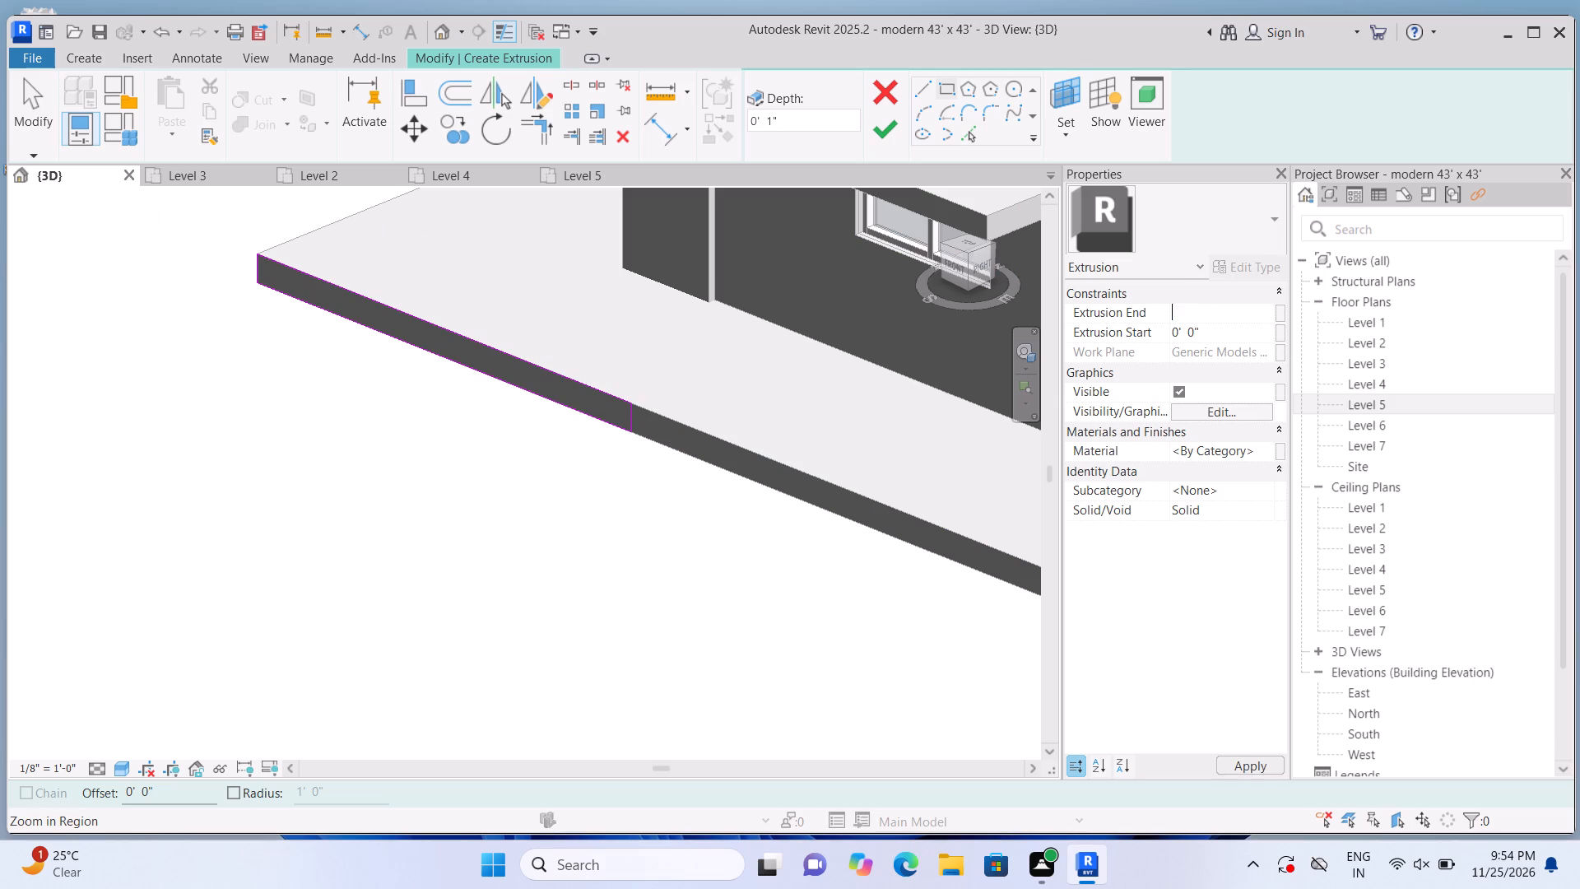
text(1'9")
key(Return)
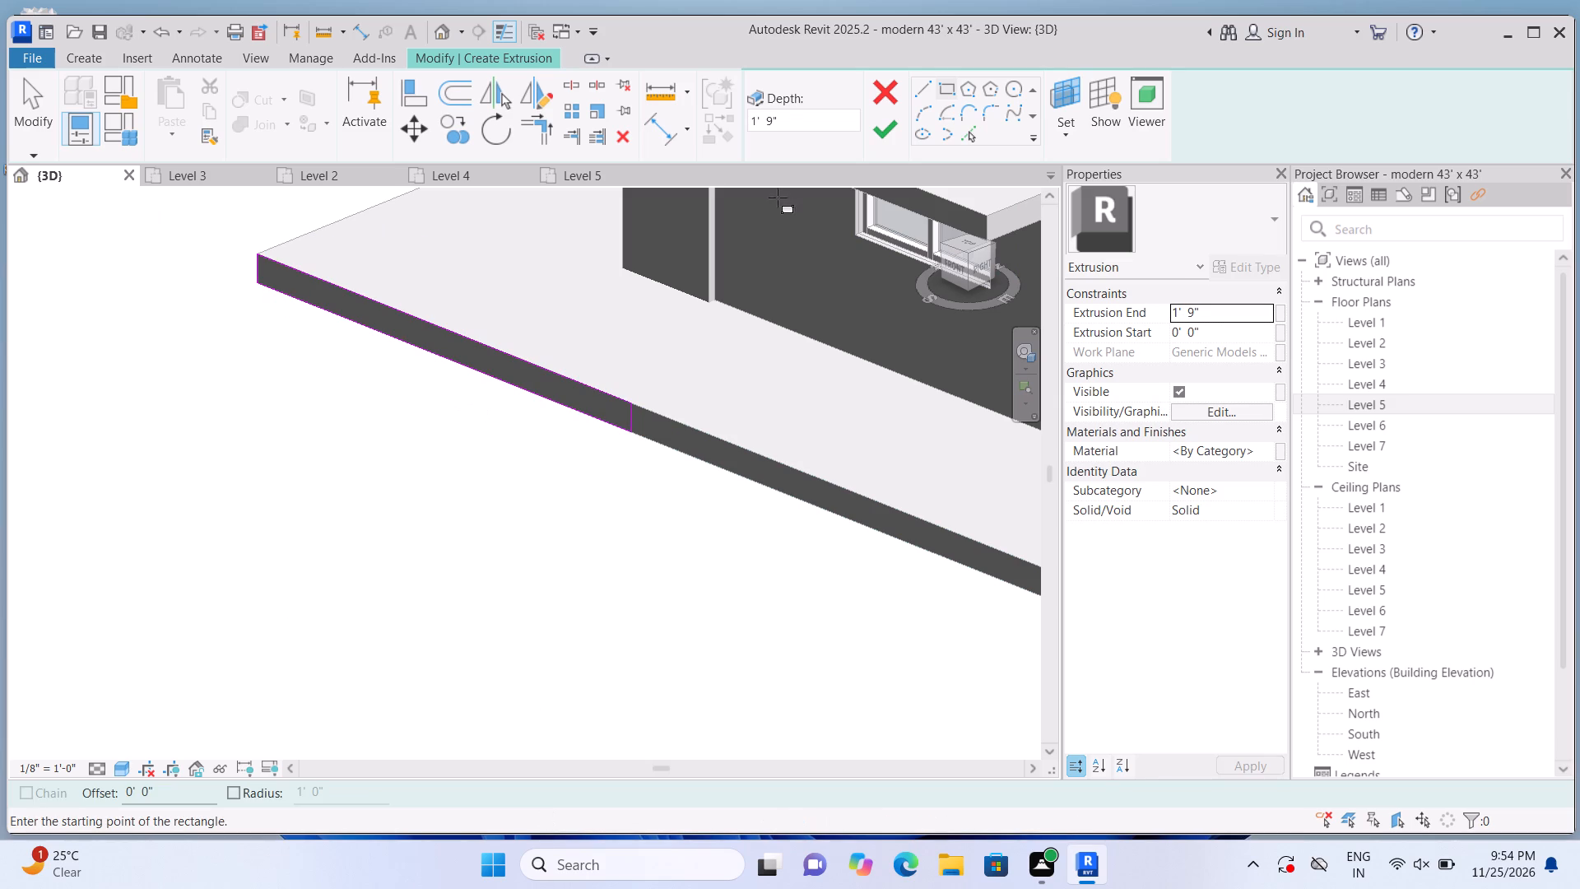
click(892, 140)
Lengthen the new block along the slab's front edge towards the existing pillar, leaving a gap between them.
scroll(496, 435, up, 2)
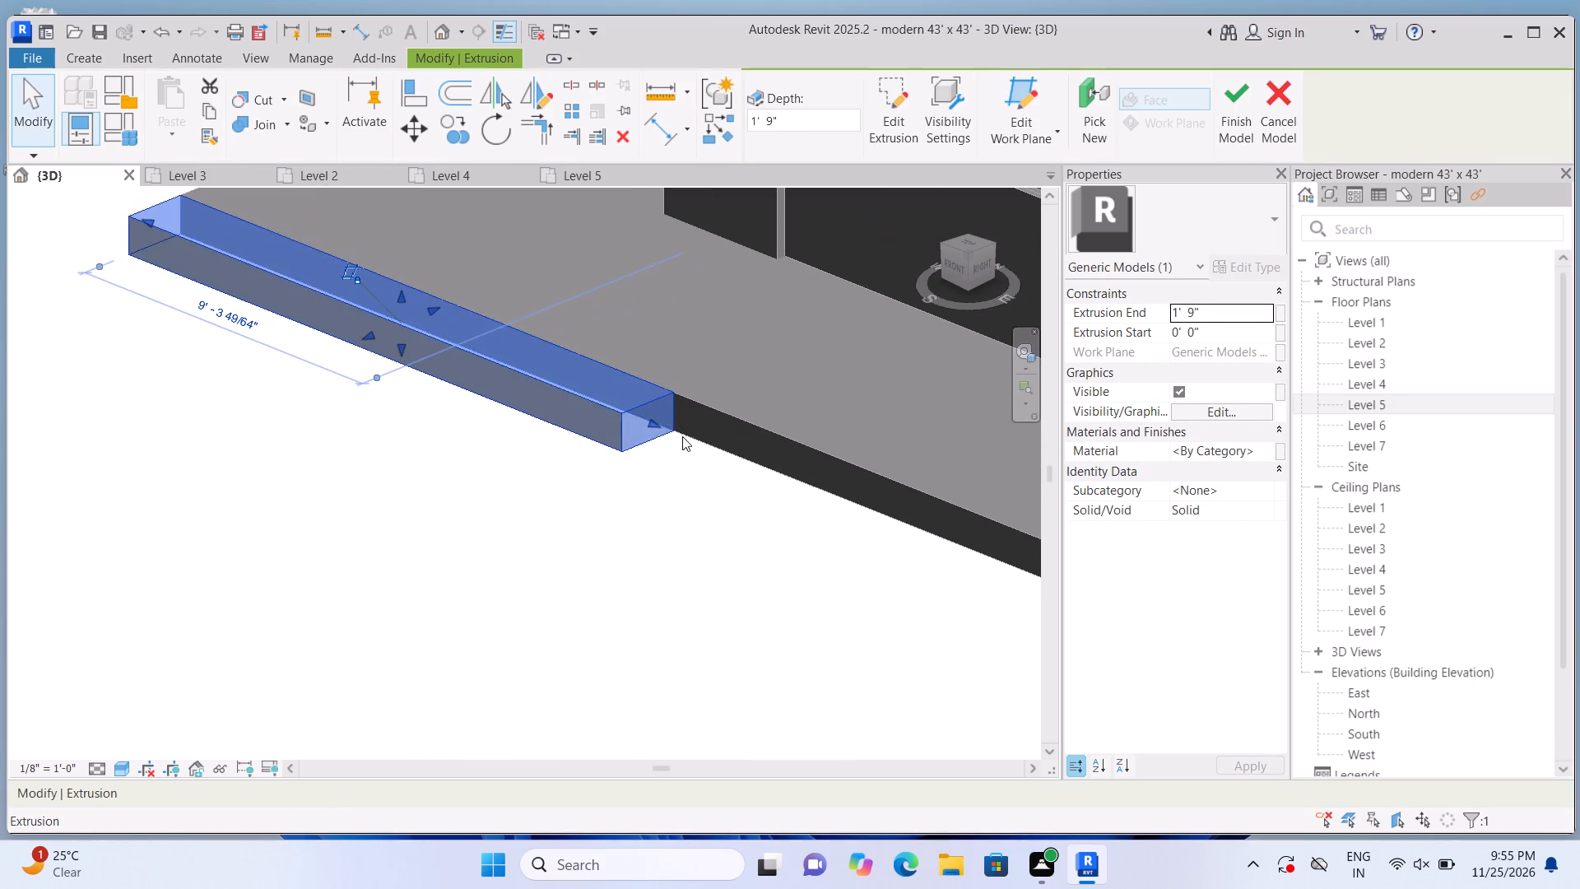
drag(654, 421, 871, 477)
scroll(828, 472, down, 3)
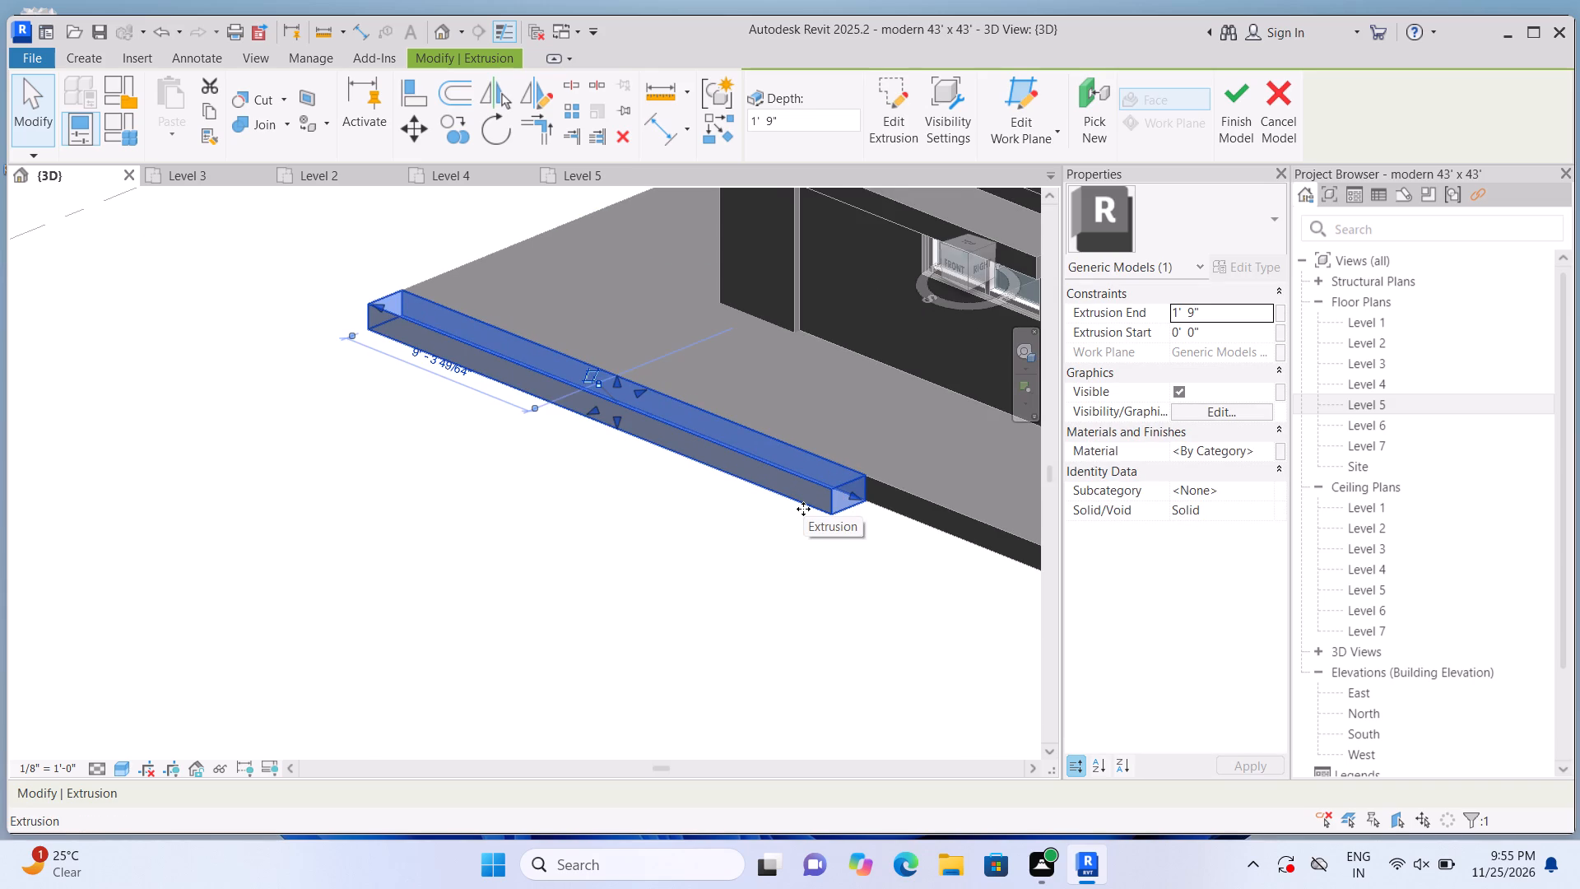
scroll(803, 509, down, 5)
middle_drag(803, 563, 581, 529)
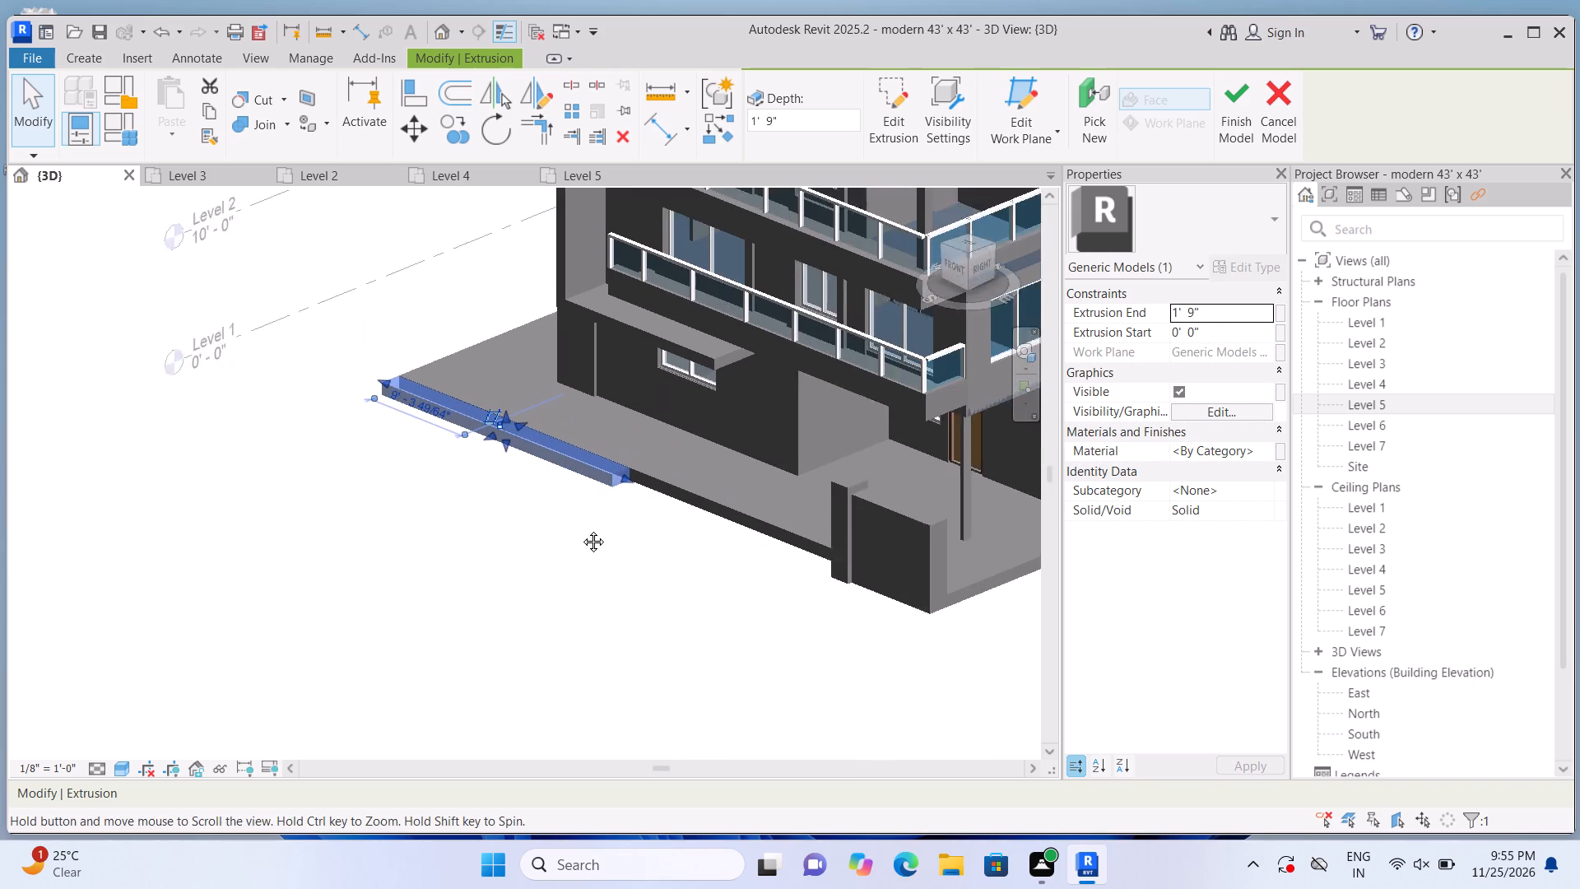
middle_drag(581, 529, 562, 517)
scroll(563, 514, up, 2)
scroll(536, 421, up, 2)
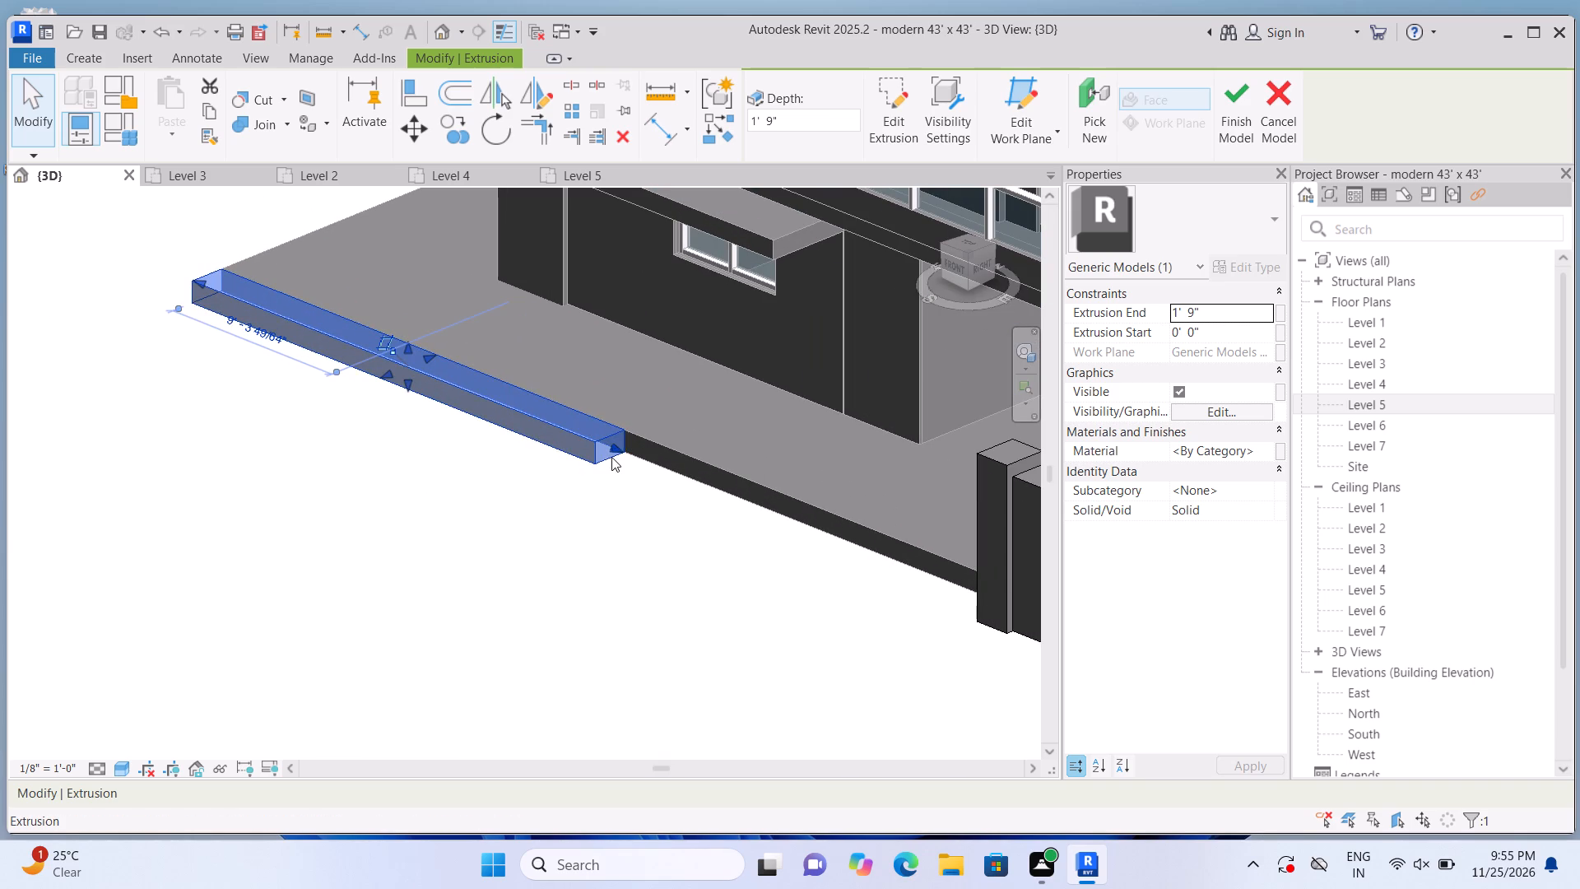
drag(615, 446, 683, 465)
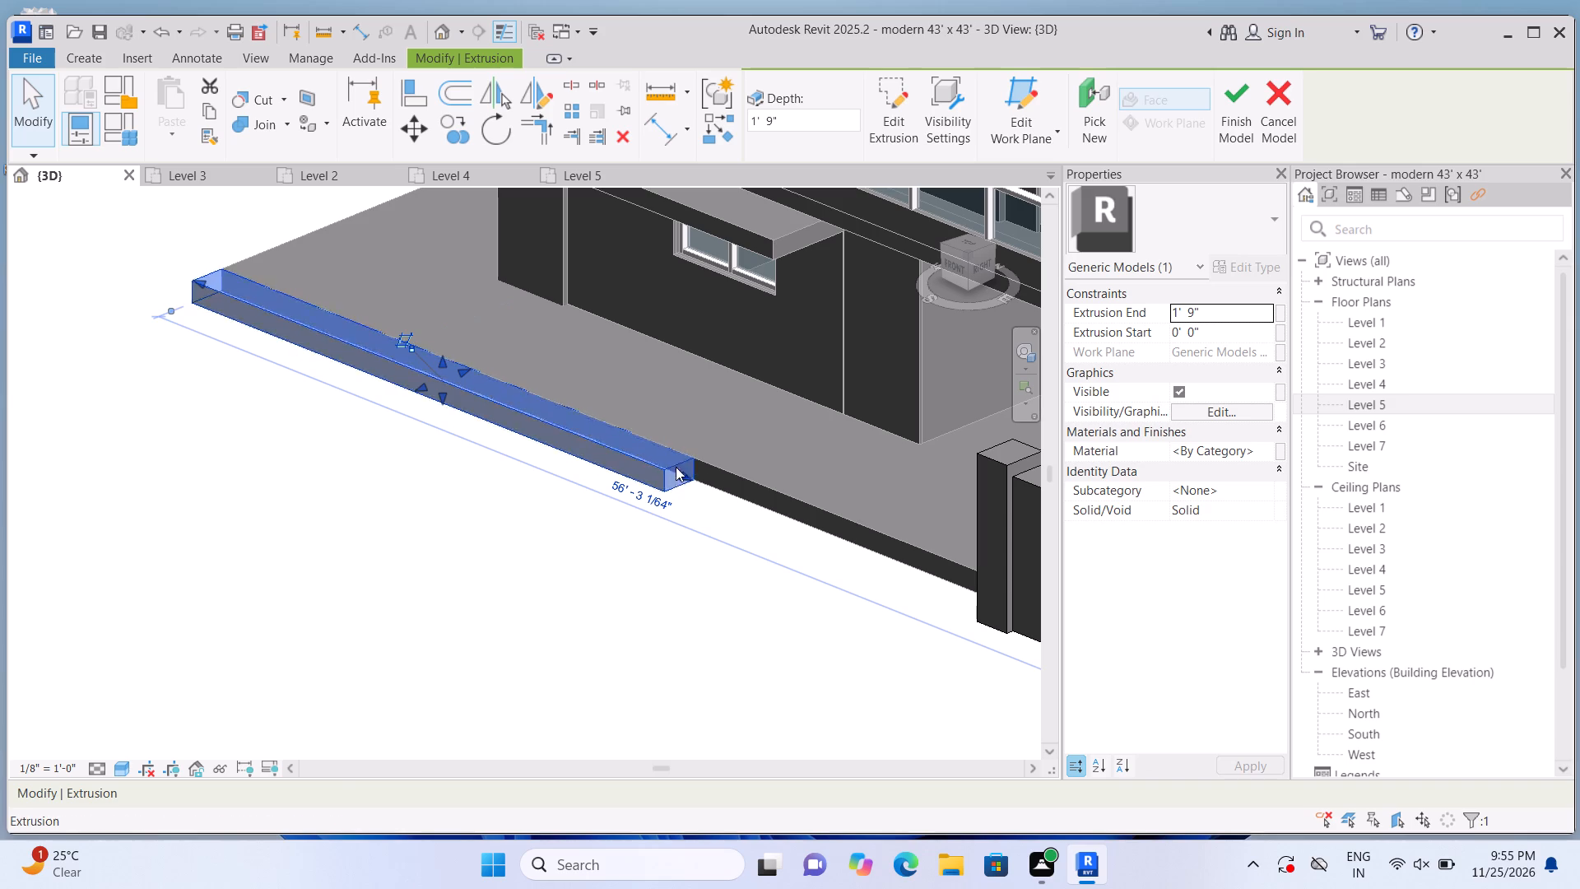
Stretch the block's top upward to form a boundary wall and fine-tune its height to suit the existing wall.
drag(445, 357, 446, 342)
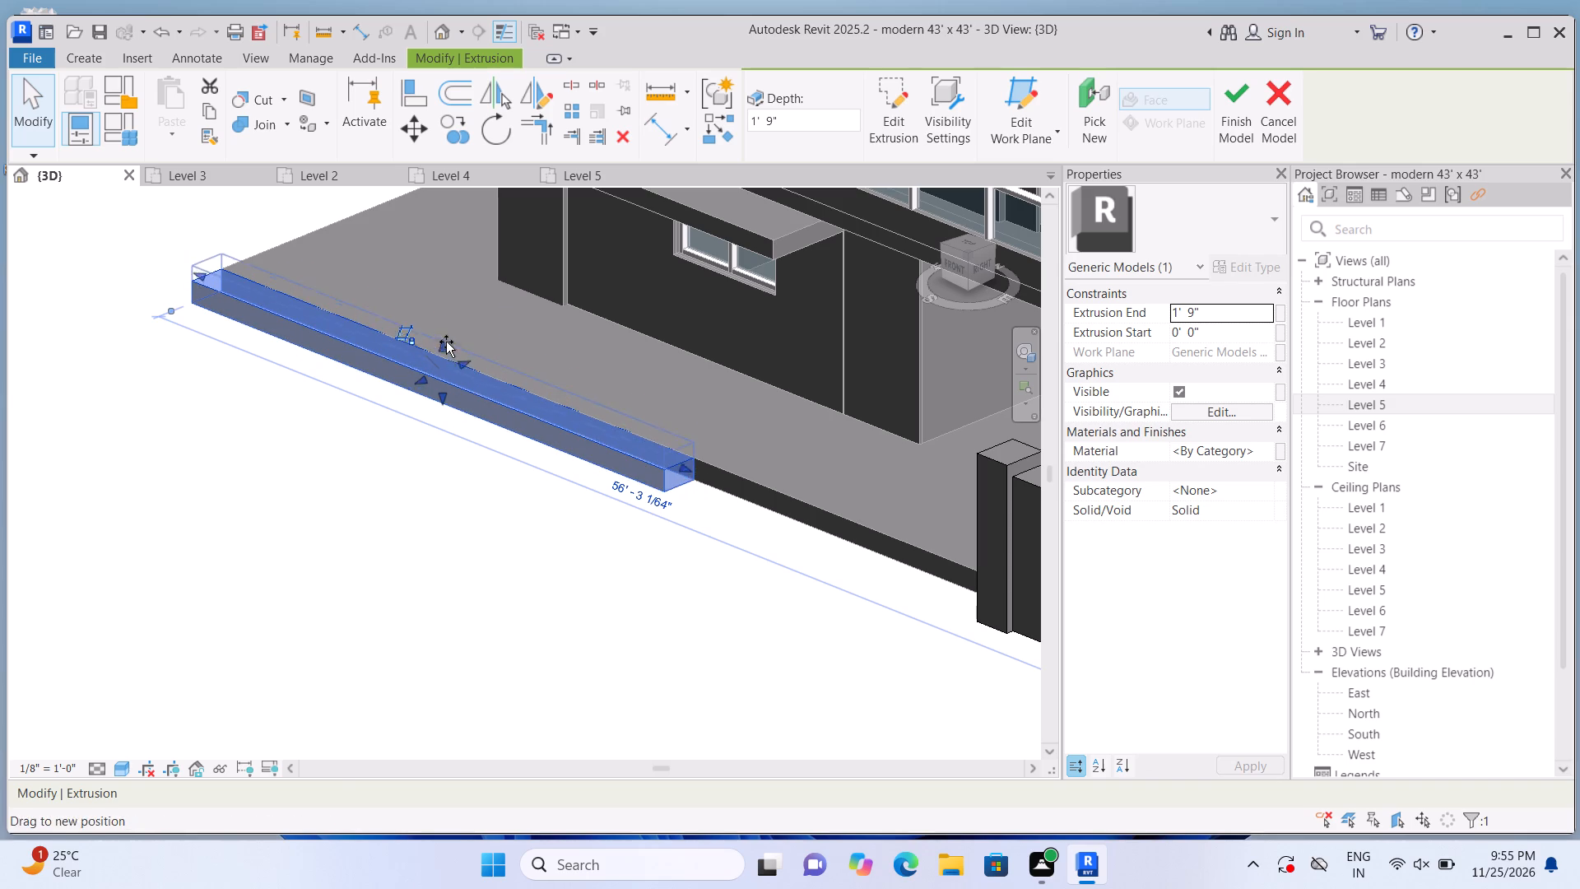
drag(446, 342, 467, 238)
scroll(495, 294, down, 2)
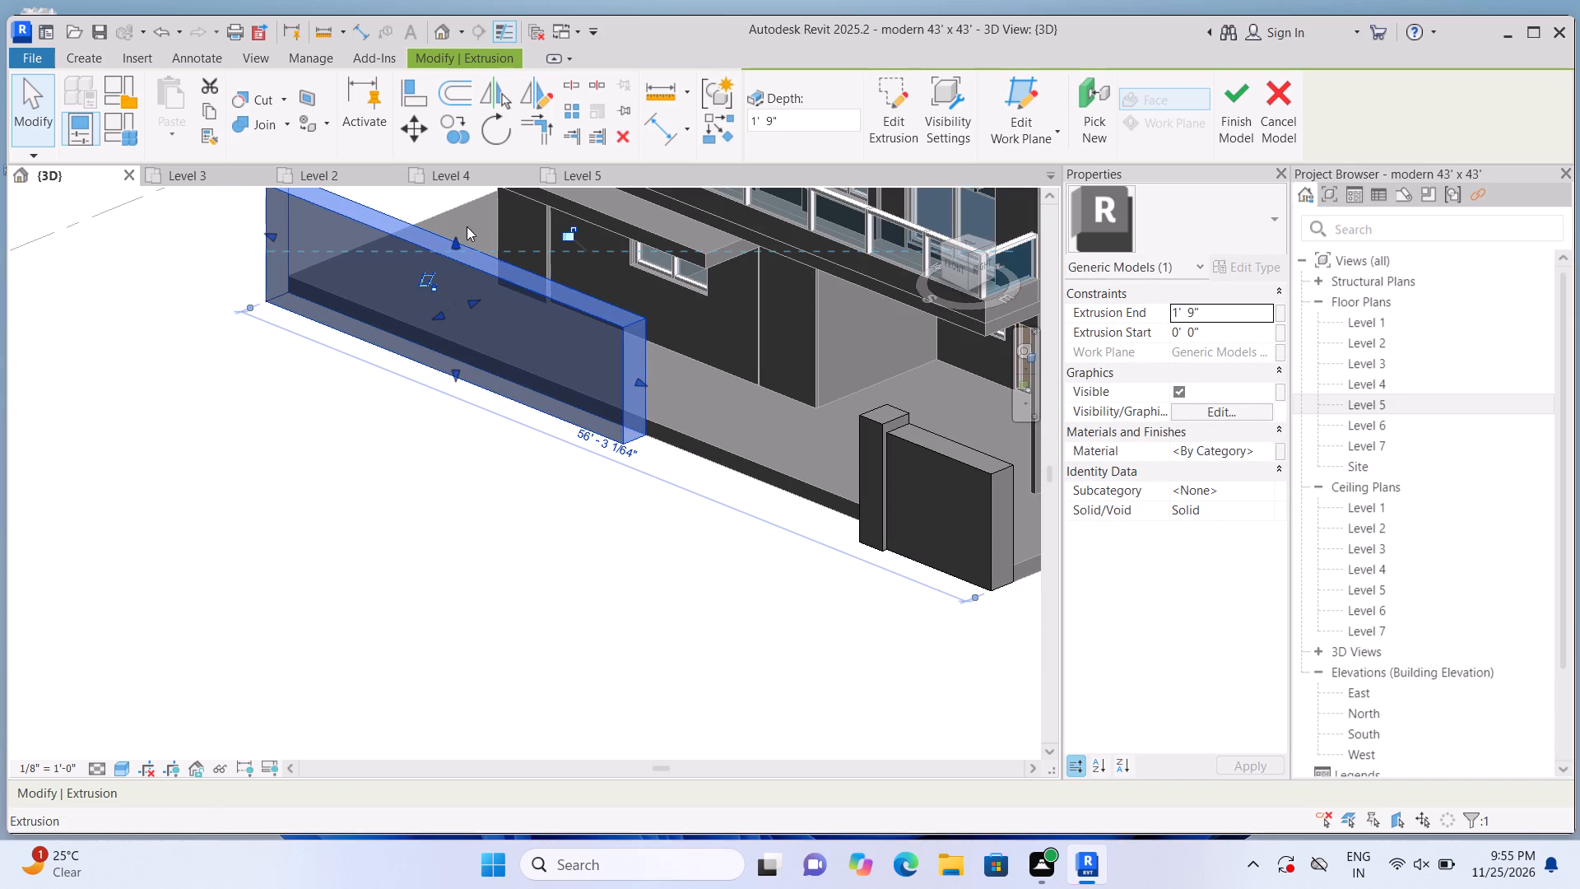
drag(455, 237, 458, 263)
click(456, 439)
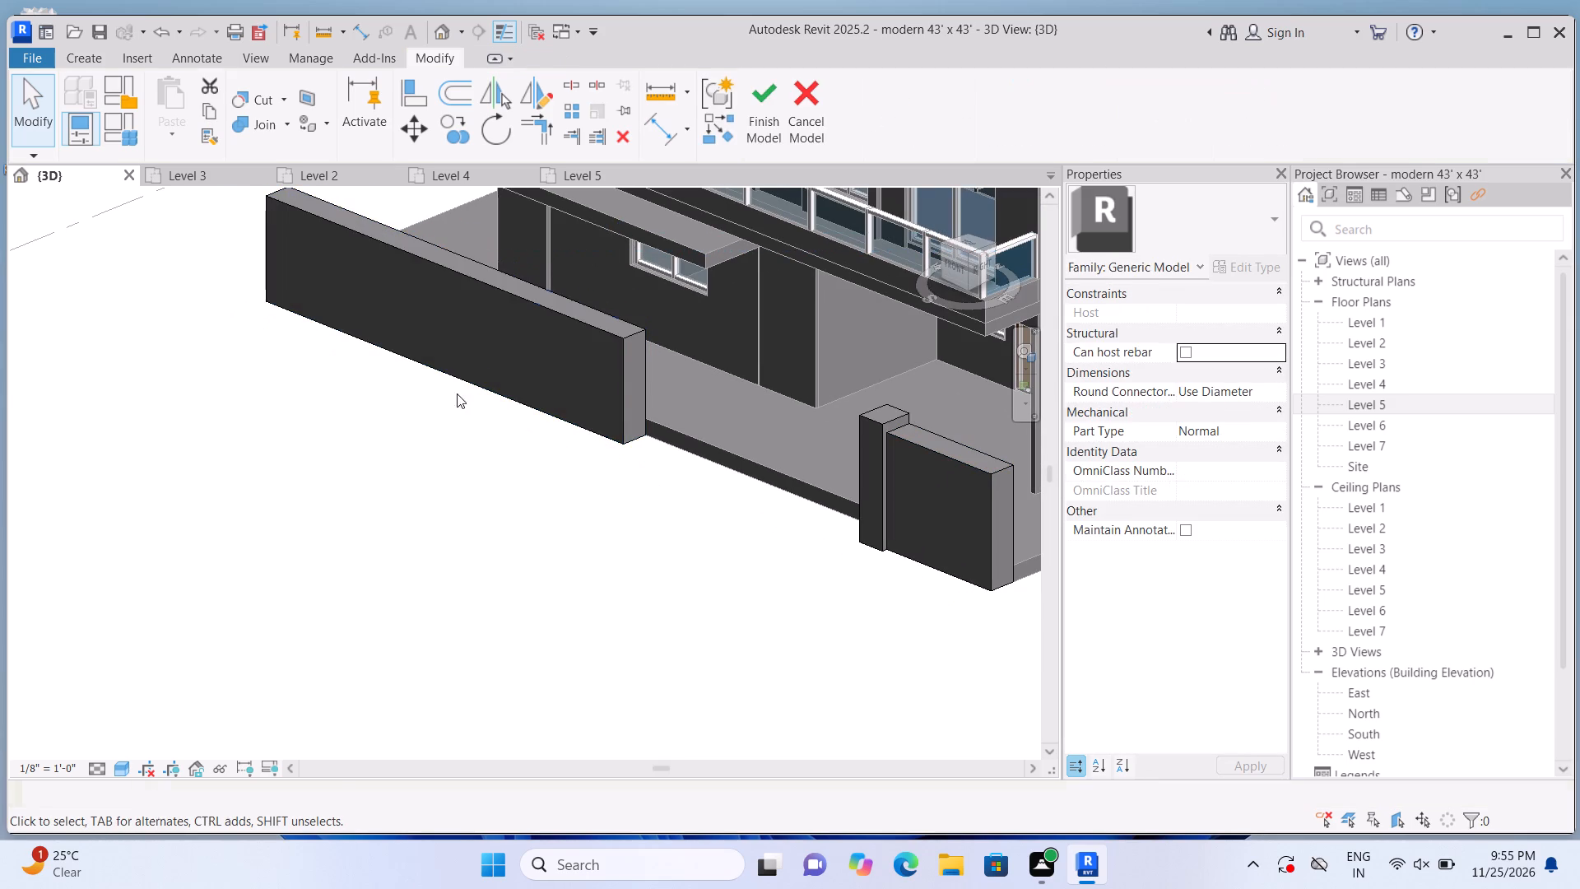
click(458, 305)
drag(453, 254, 459, 271)
click(437, 450)
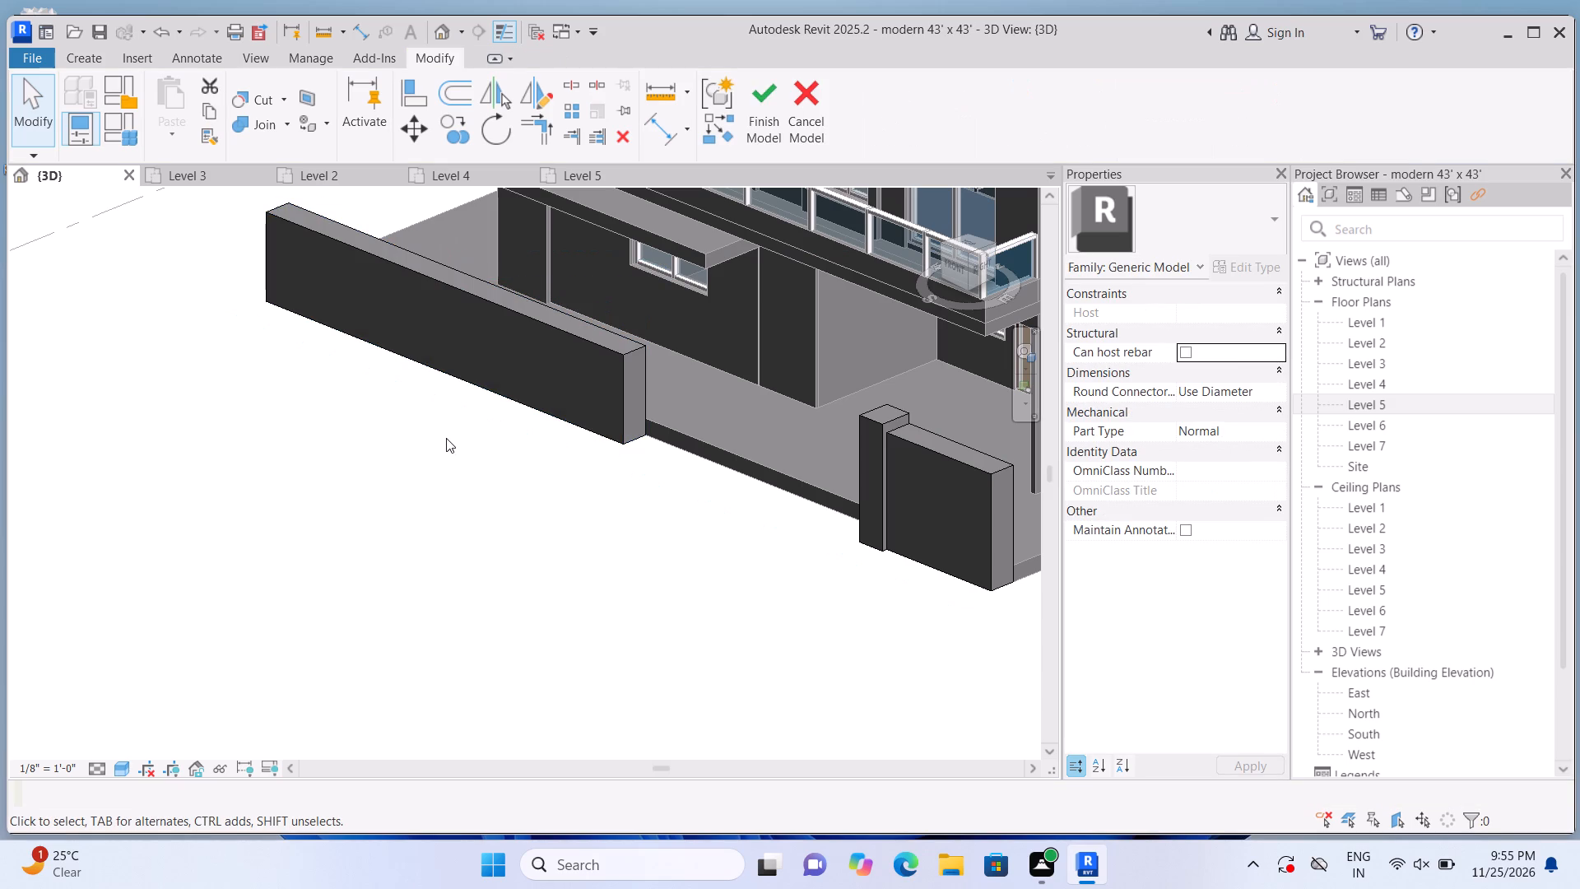
click(523, 303)
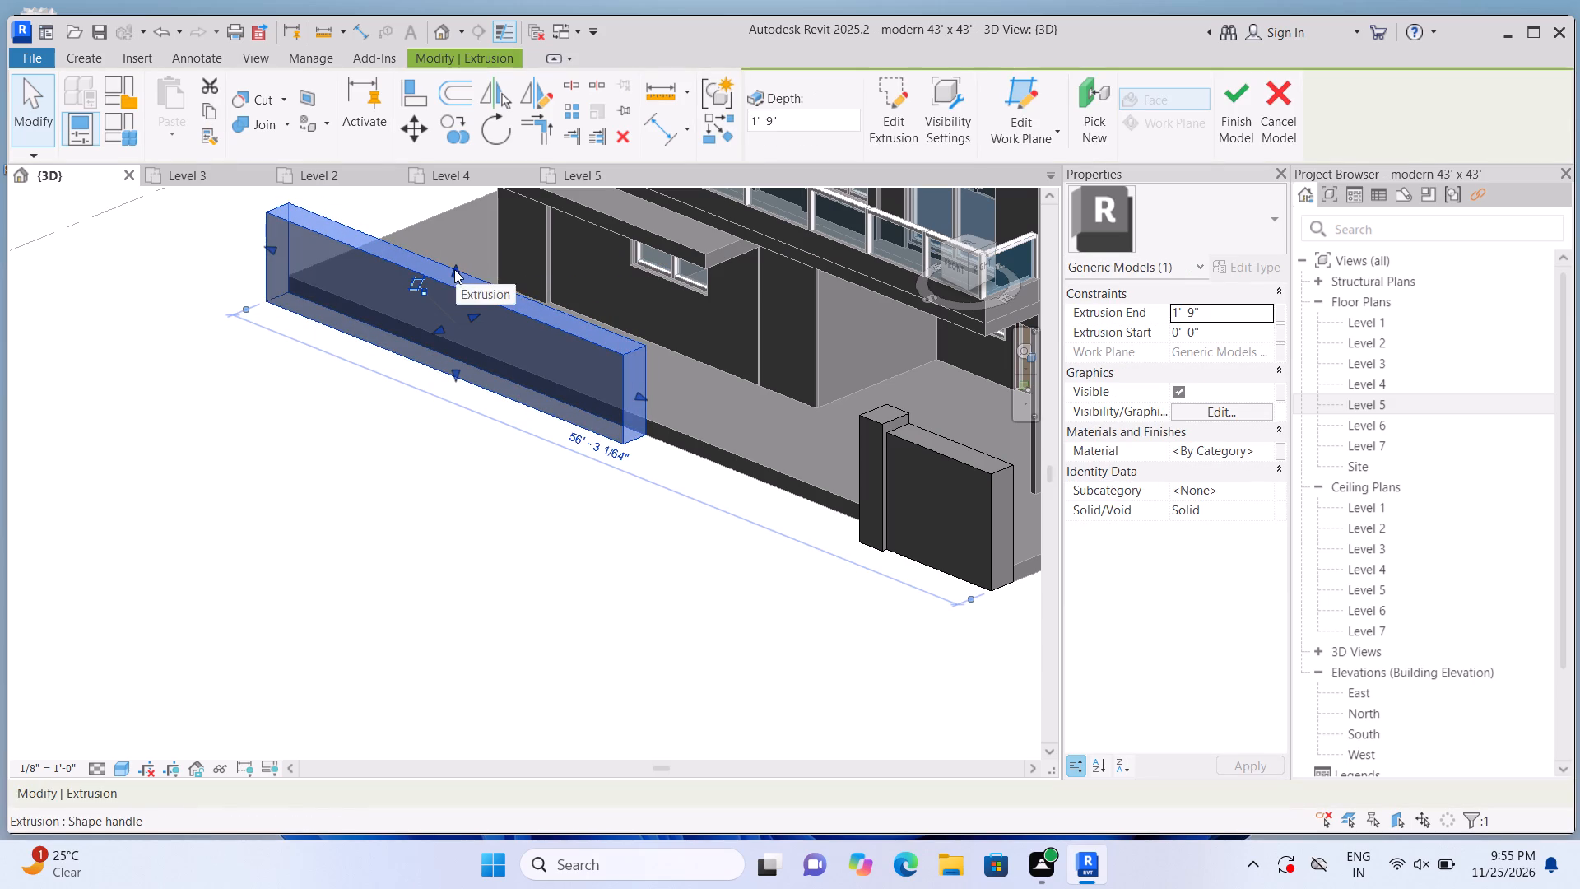
click(454, 269)
click(411, 421)
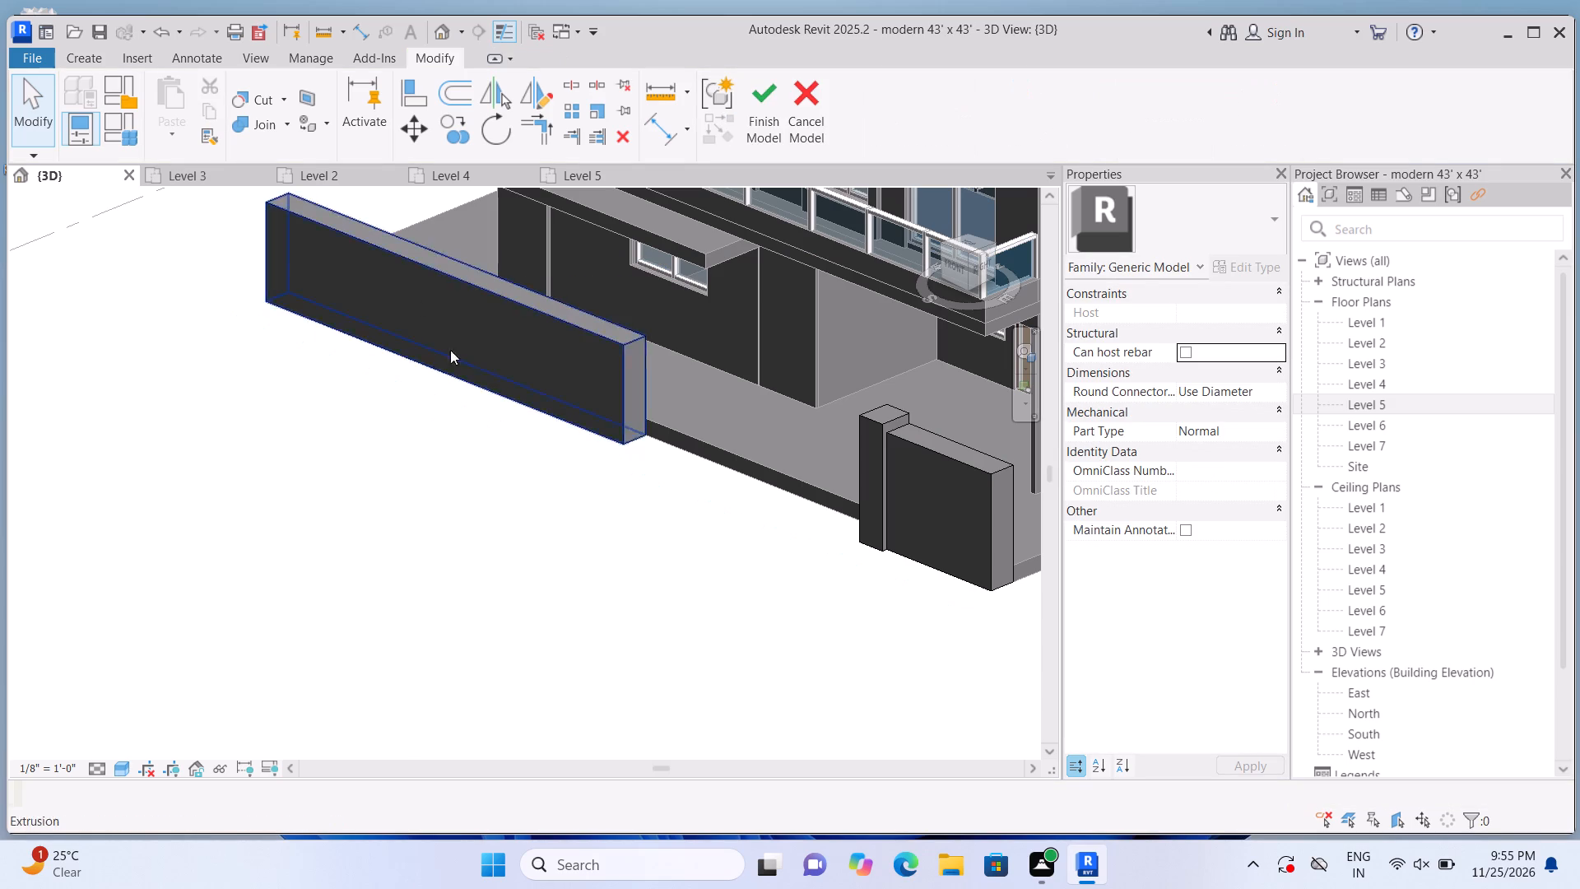
Using the new wall's end face as work plane, sketch a 1'-9" wide rectangle at its base and extrude it 1'-9".
shift+middle_drag(439, 465, 411, 462)
middle_drag(399, 439, 372, 552)
scroll(373, 552, down, 4)
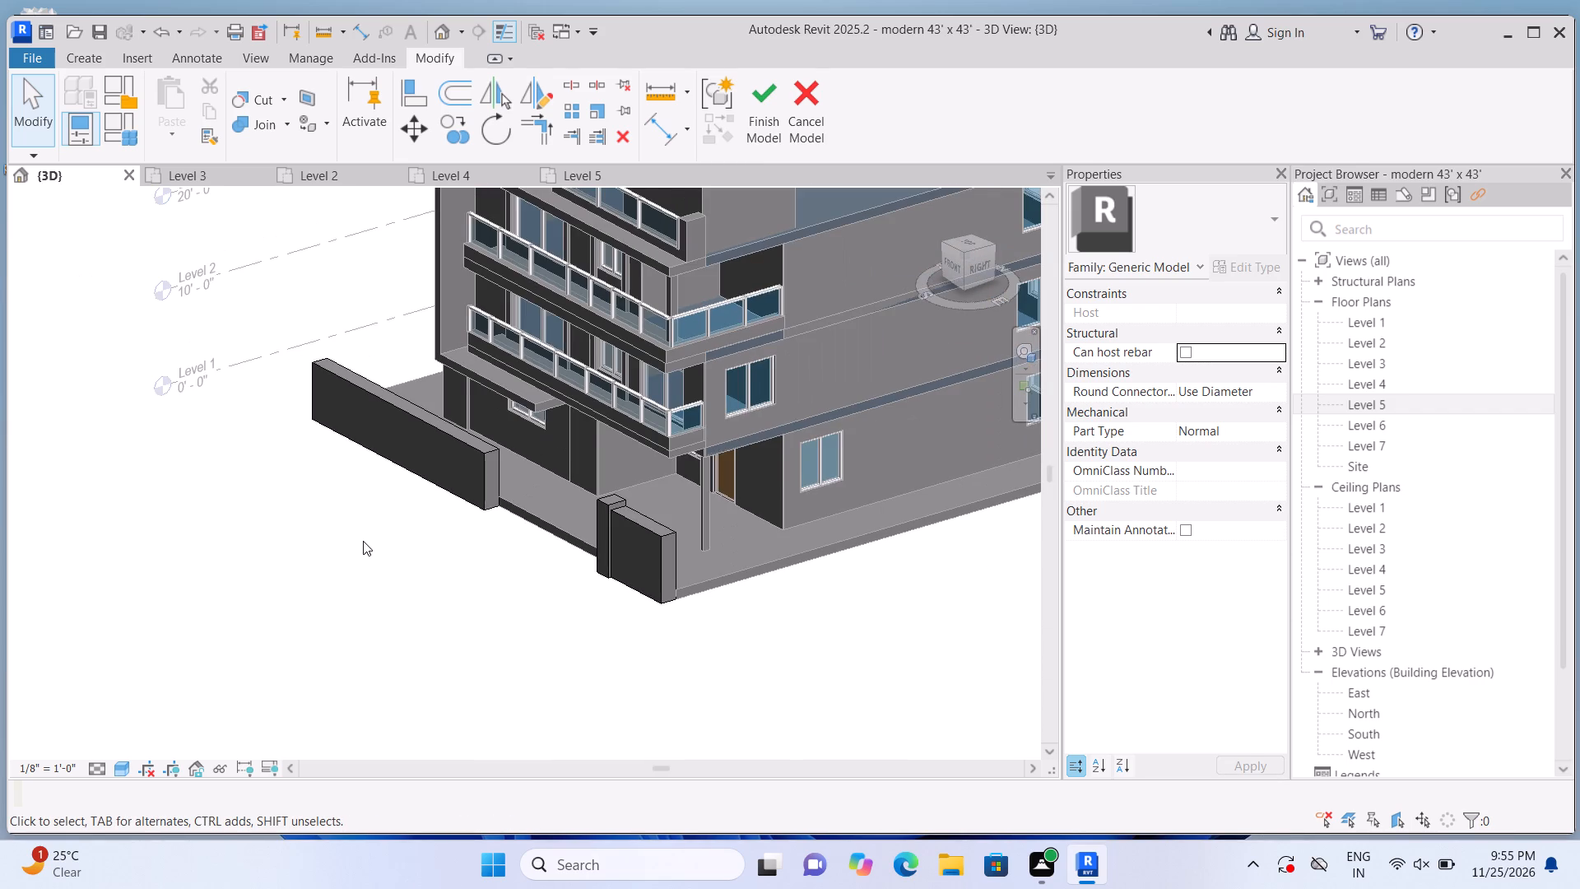
scroll(363, 541, up, 1)
click(75, 67)
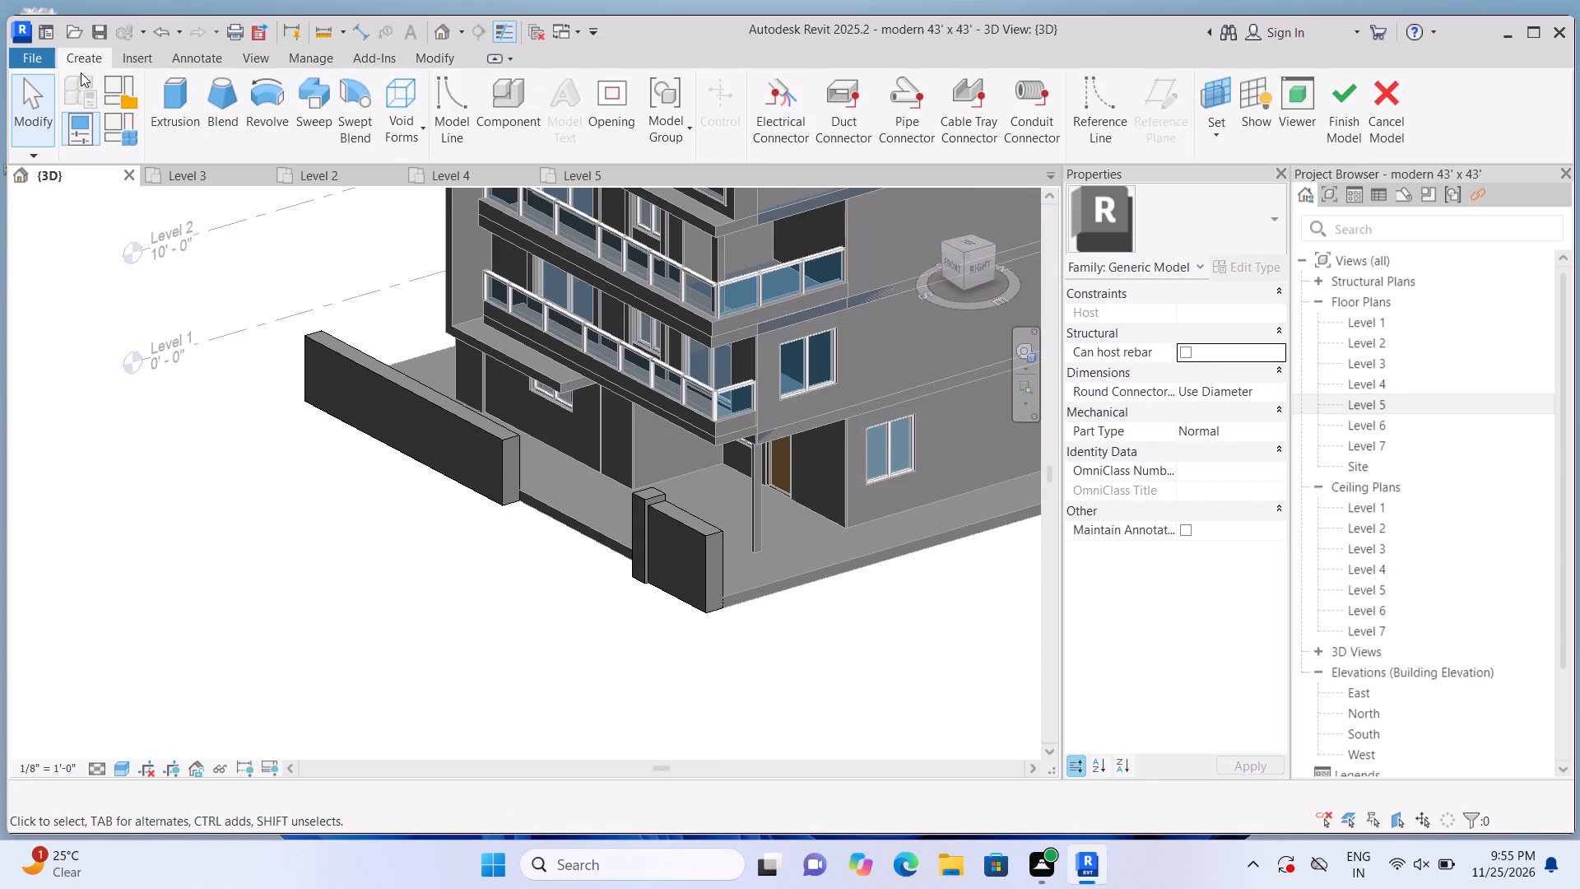
click(160, 122)
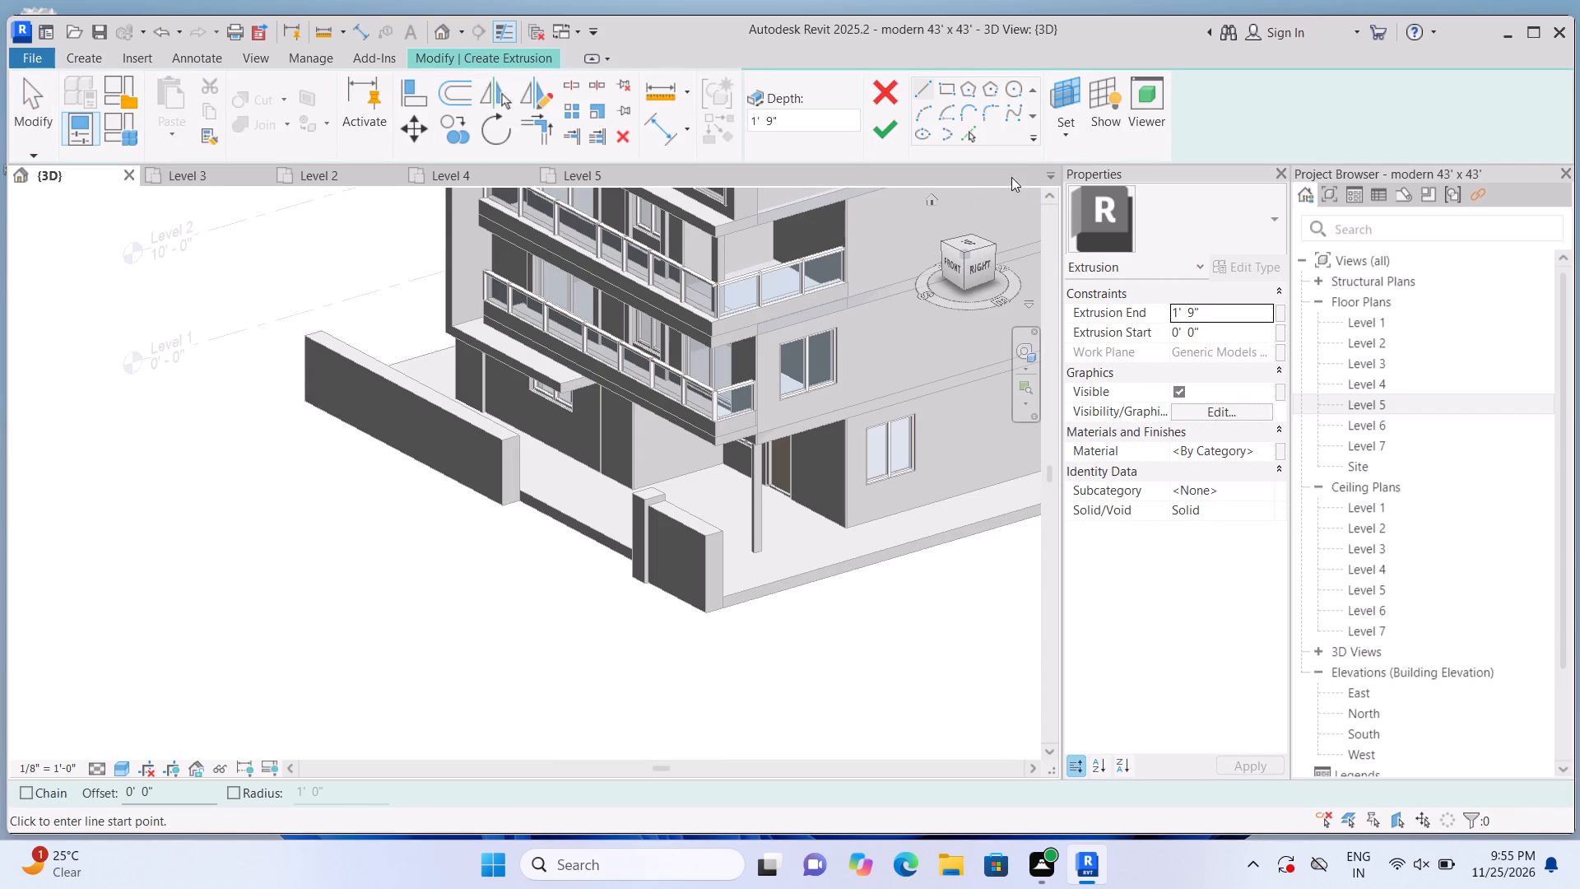
double_click(1071, 132)
click(1073, 122)
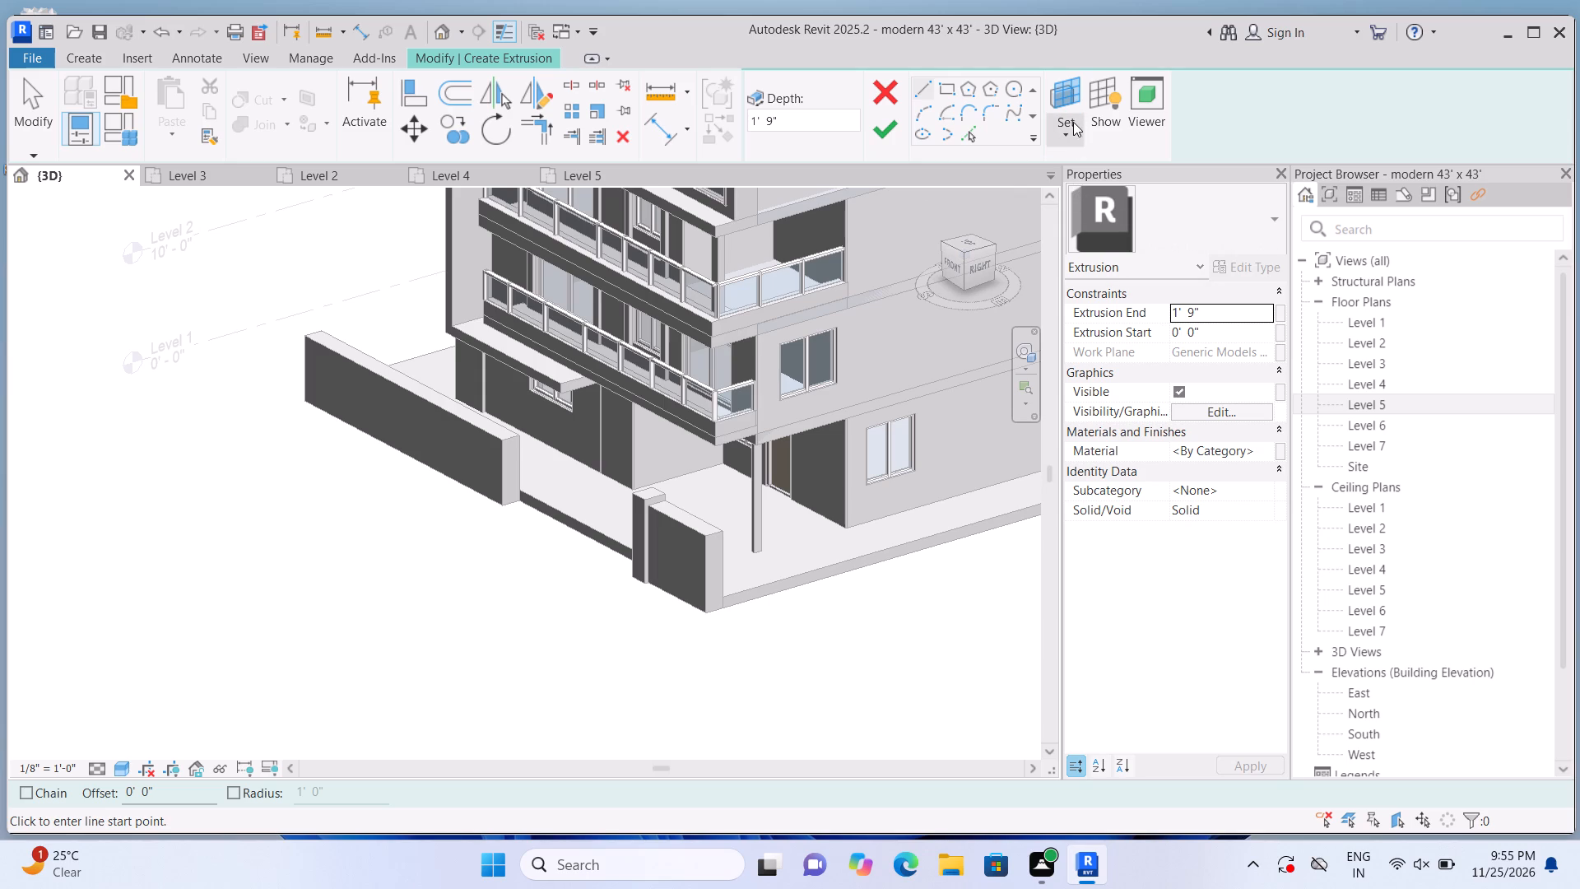
click(1085, 211)
scroll(656, 499, up, 7)
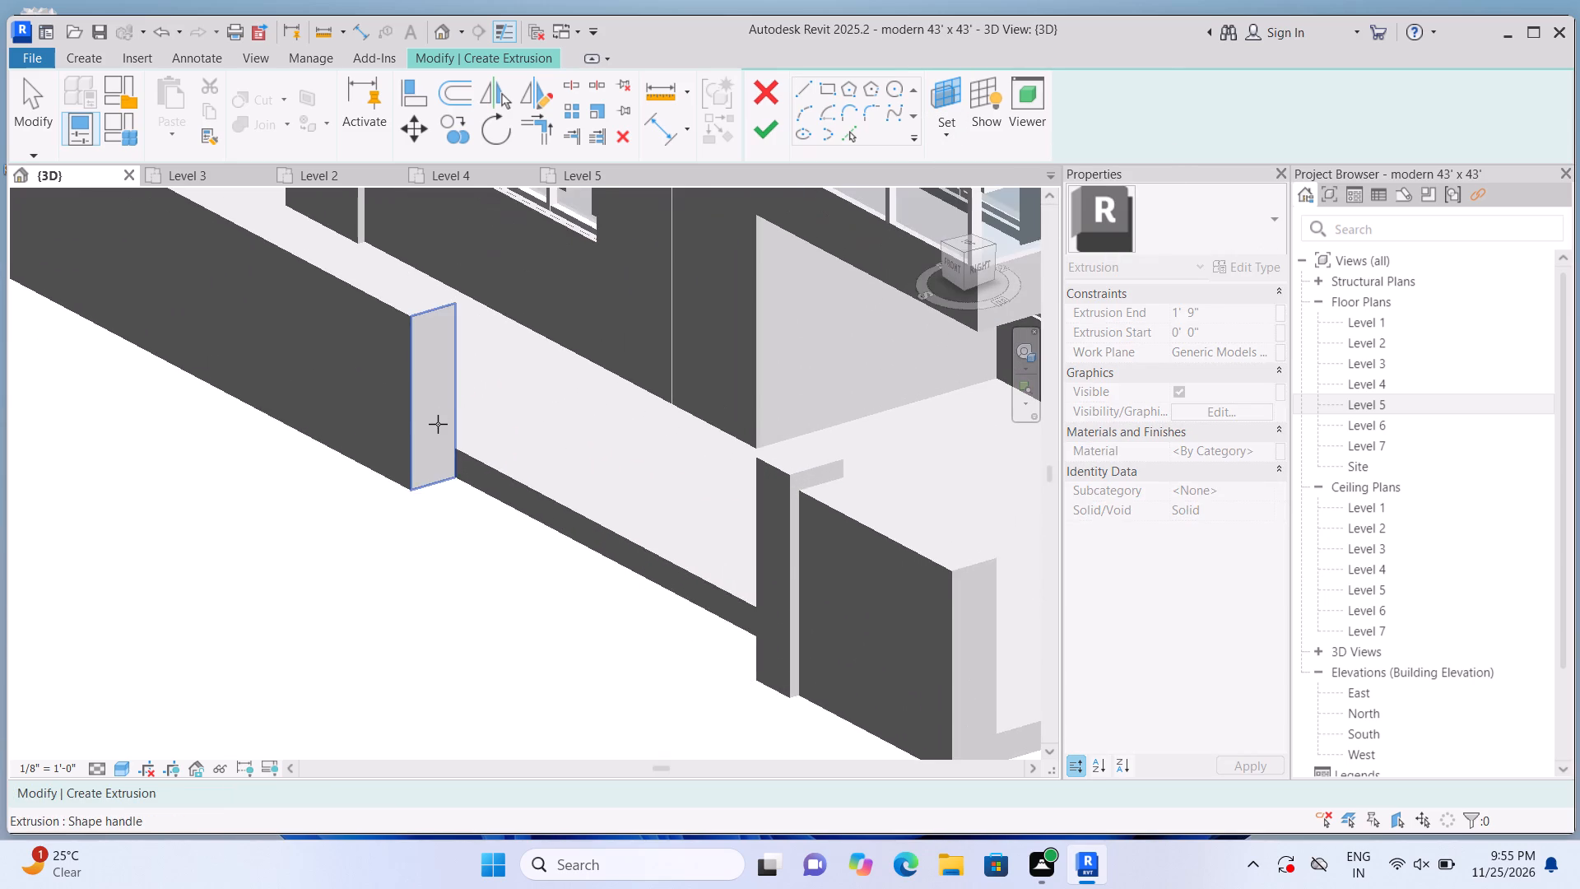
click(434, 417)
click(953, 91)
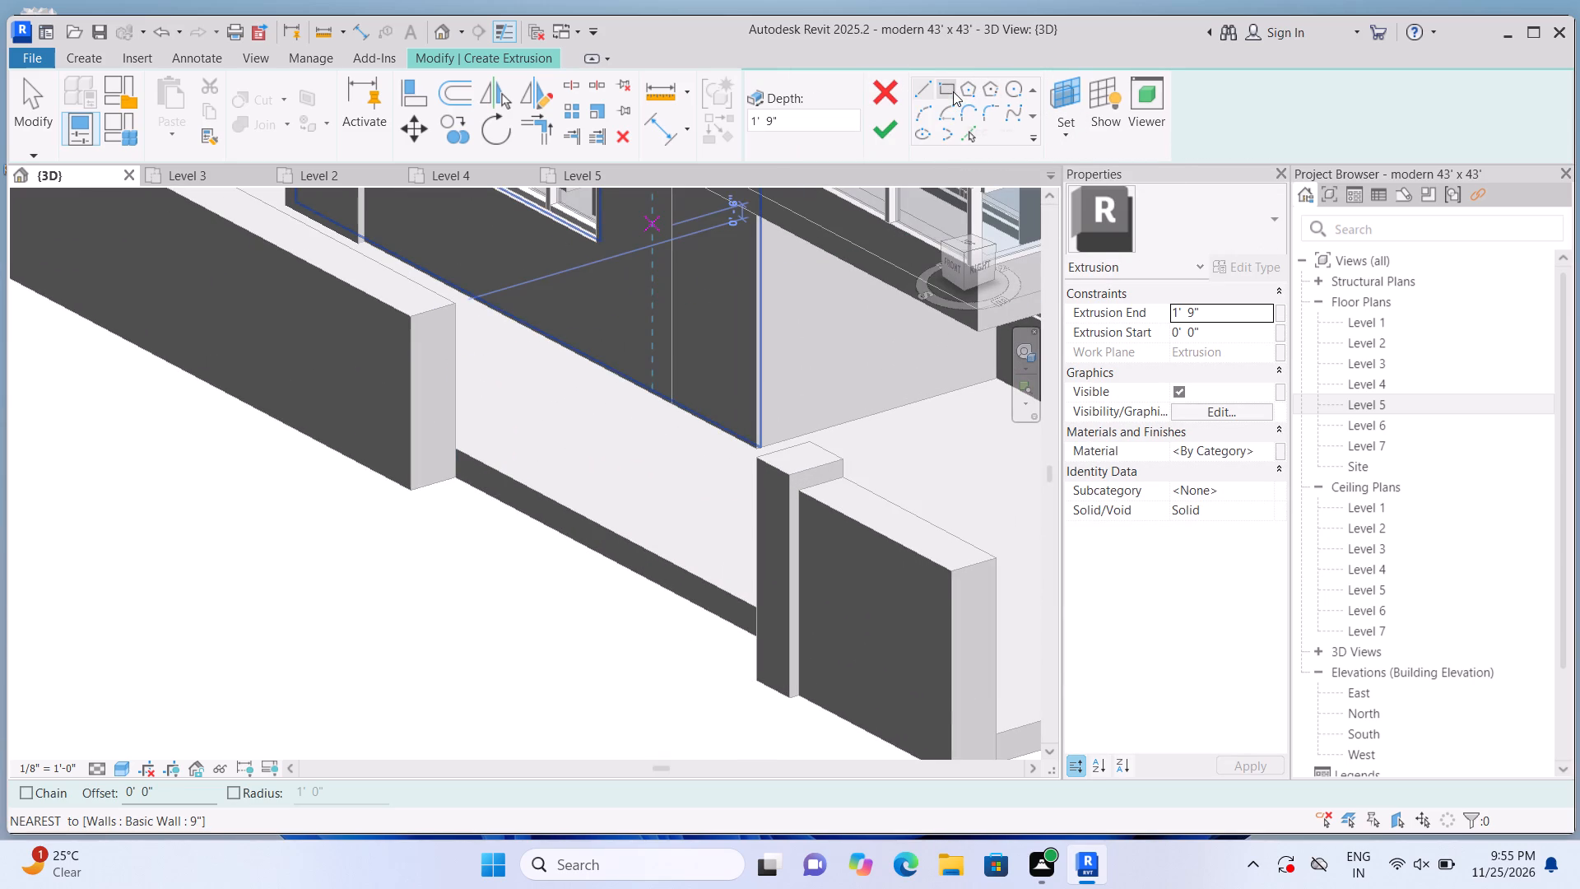
click(463, 480)
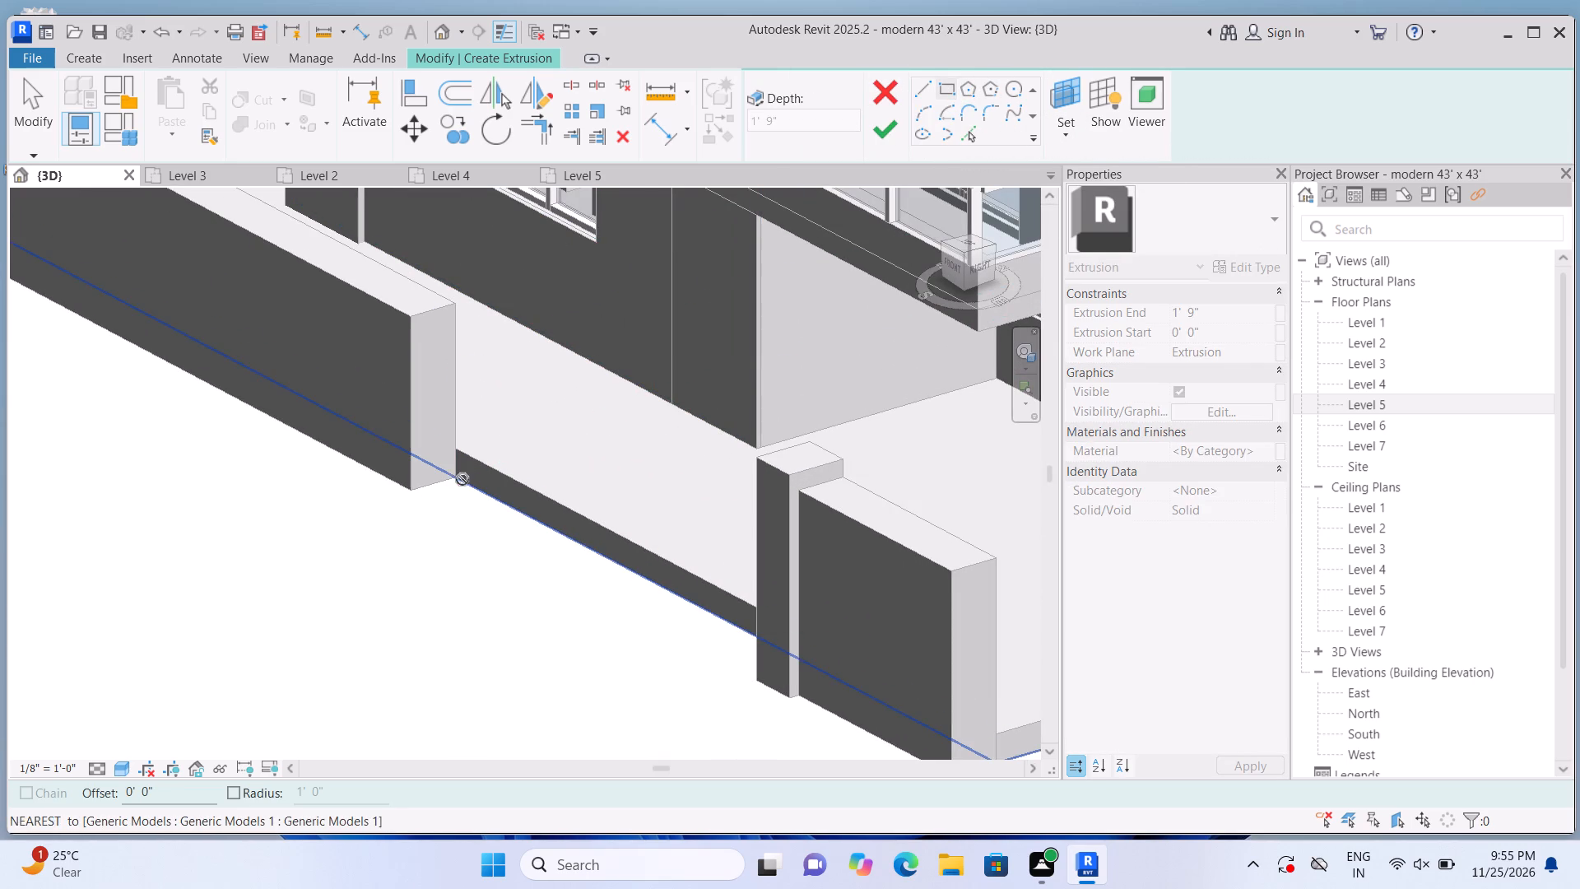
key(Escape)
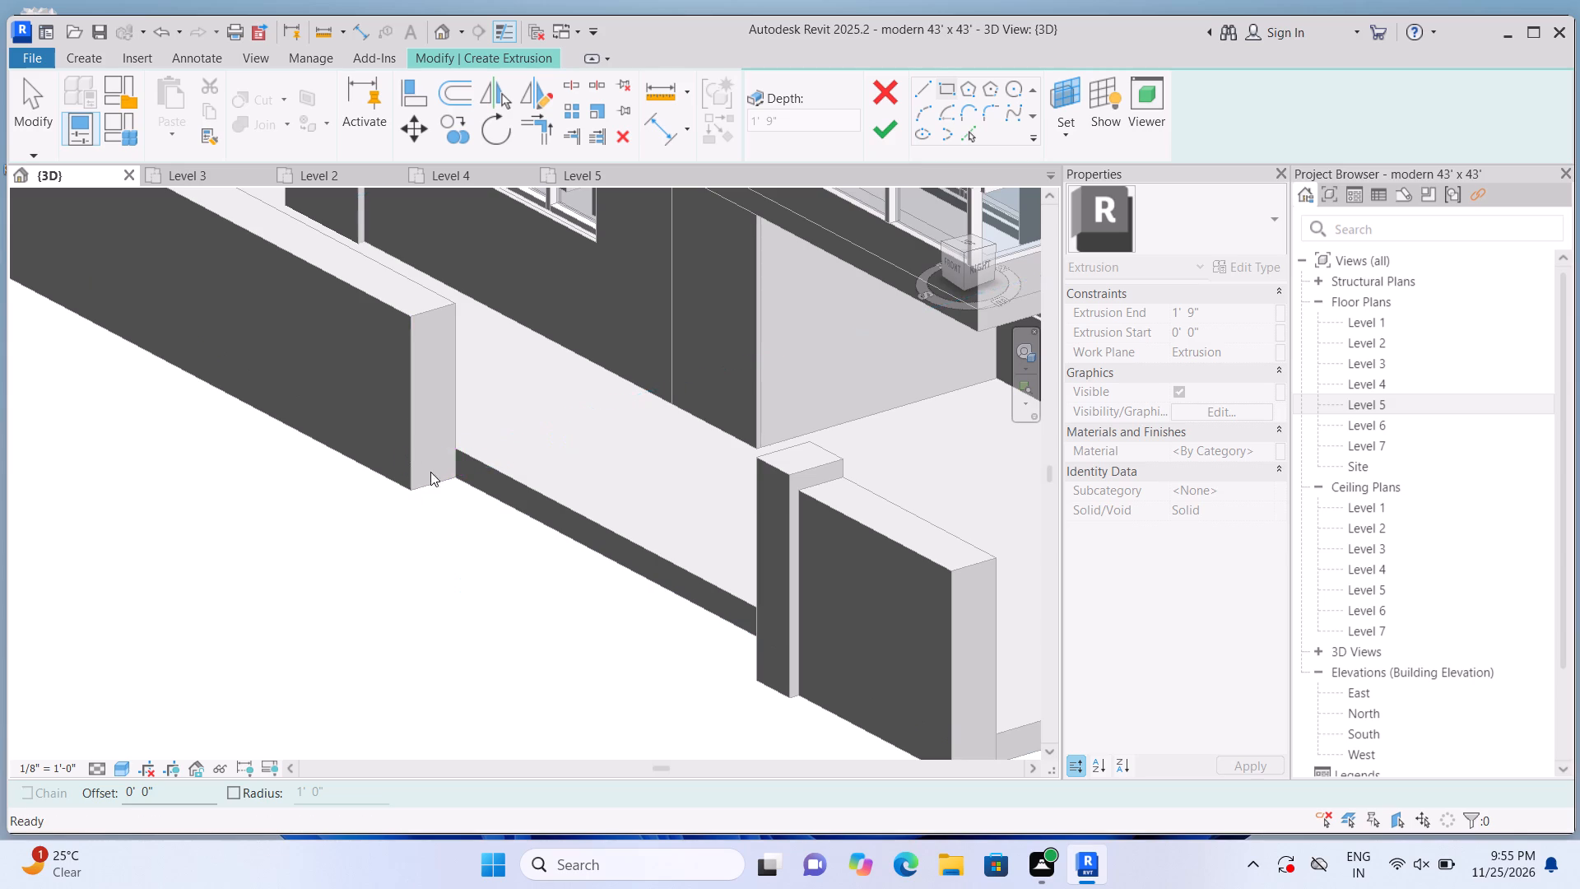
scroll(434, 477, up, 5)
click(476, 476)
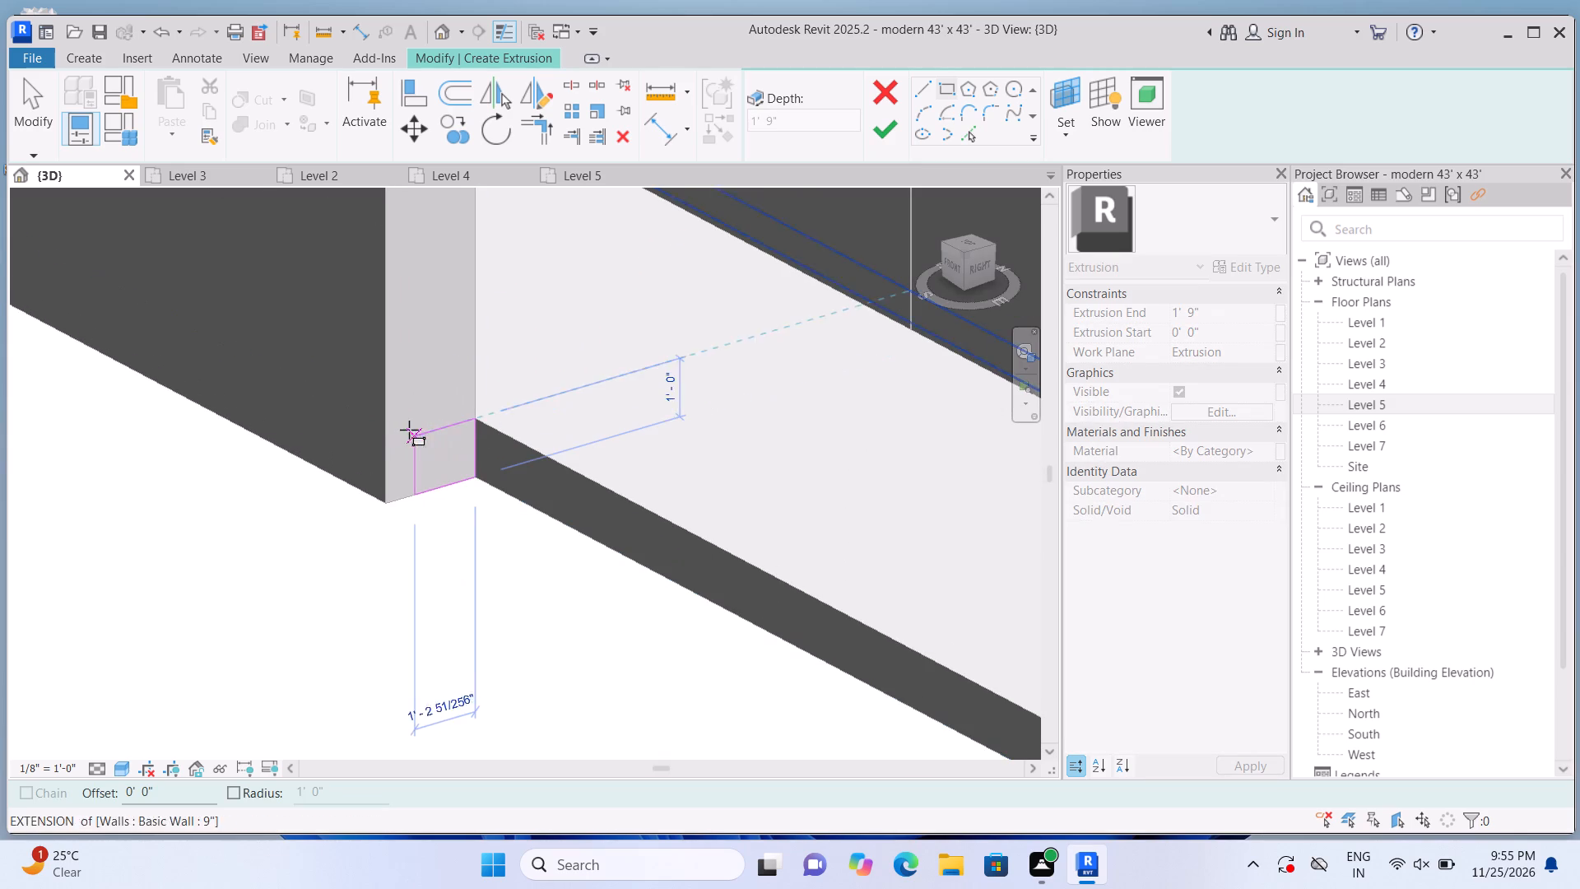
click(386, 431)
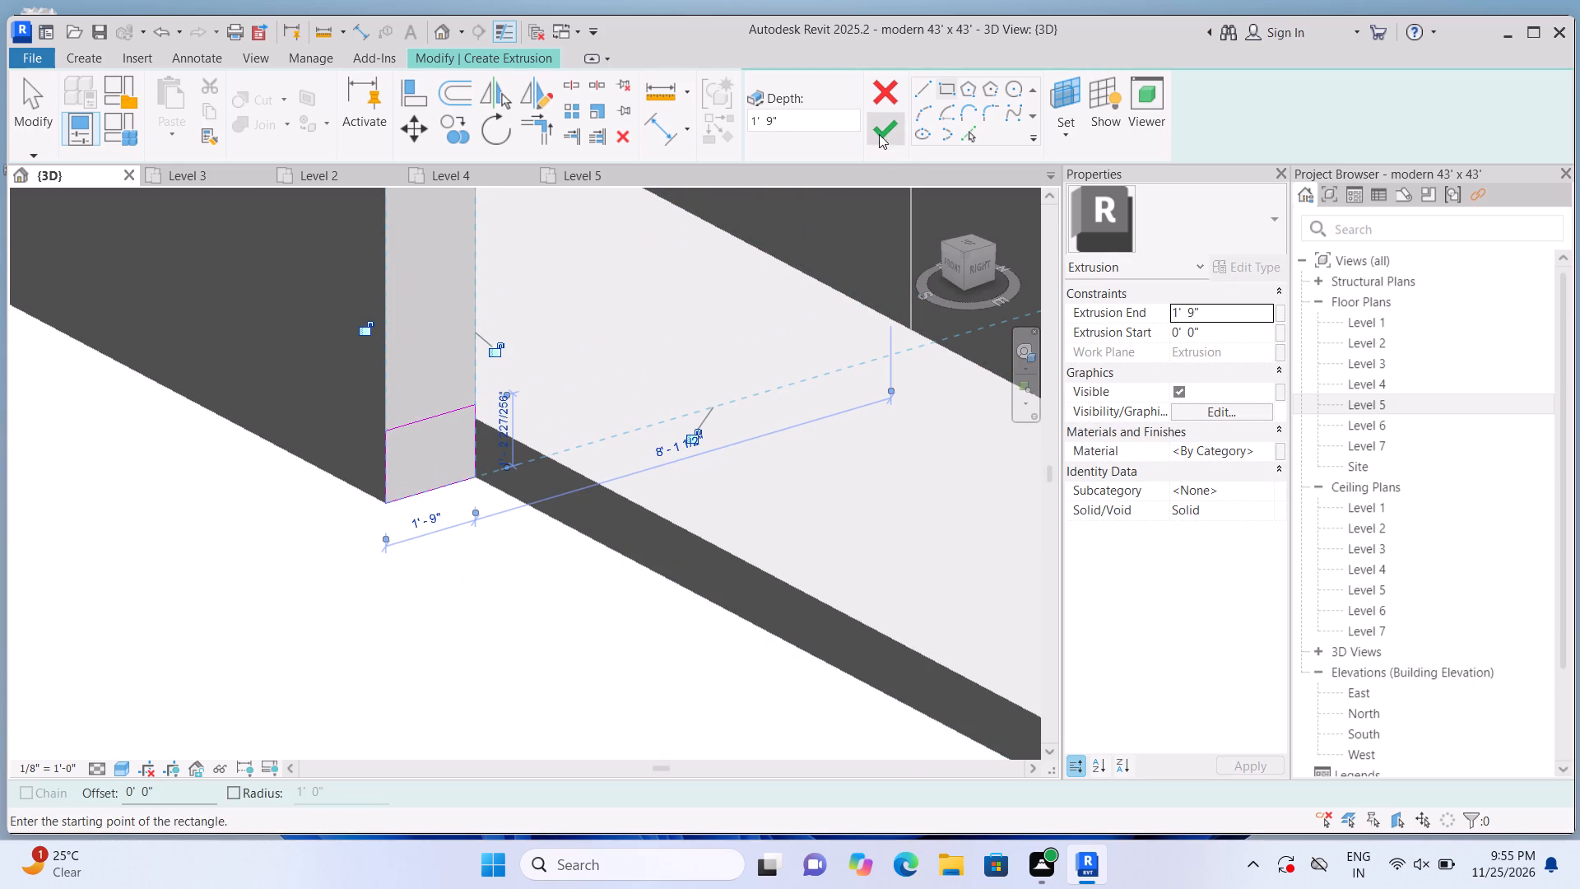
click(879, 134)
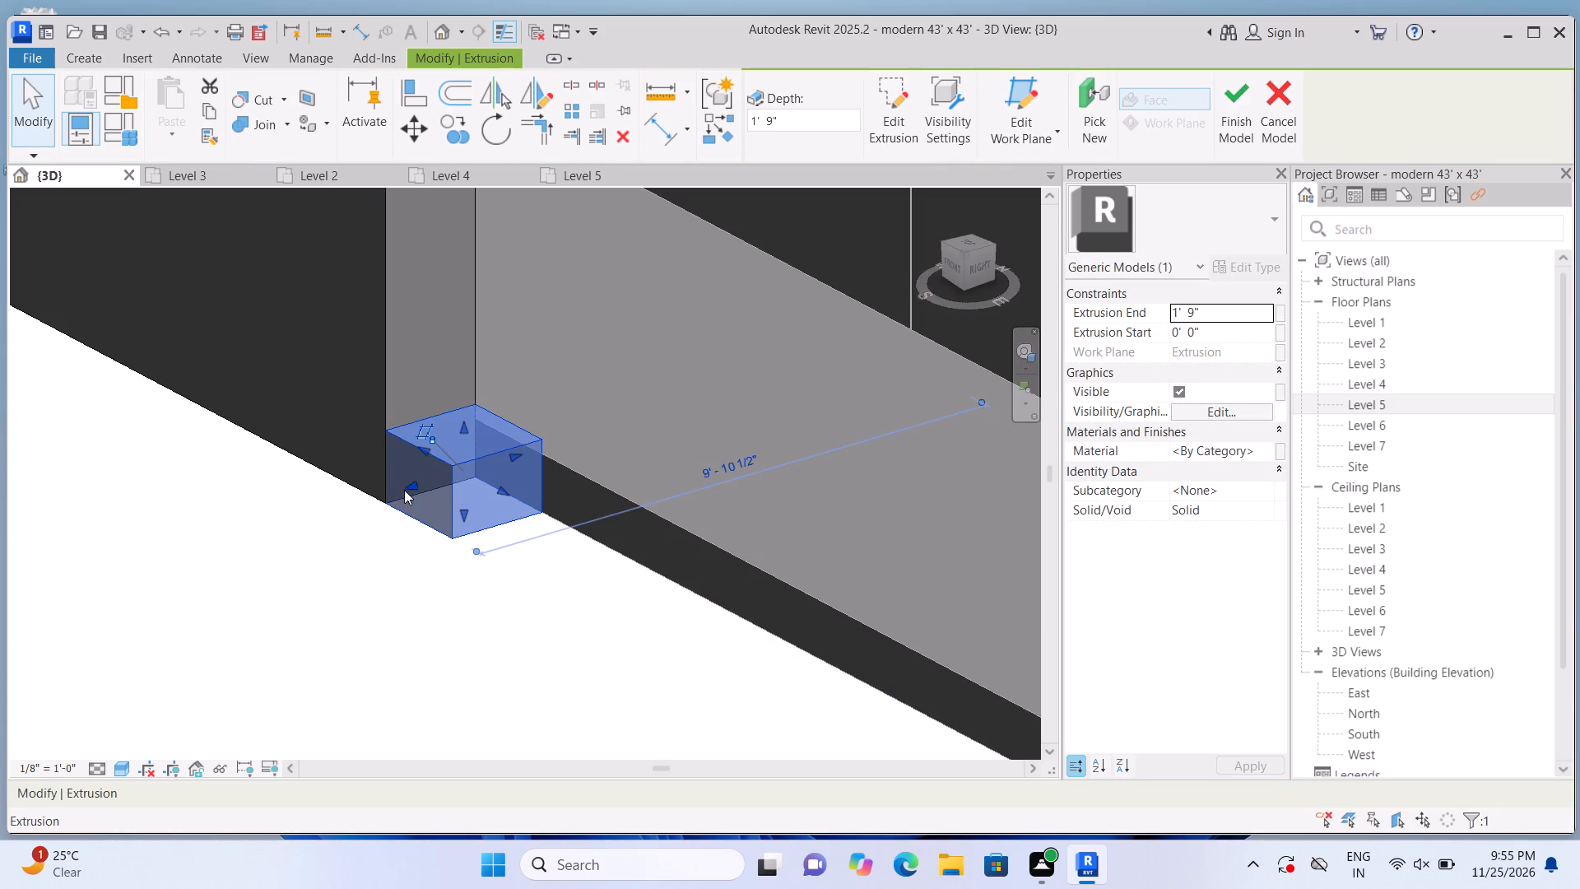
Extend the new pillar block's side face slightly past the wall face and stretch its top to just above the wall.
drag(406, 488, 398, 491)
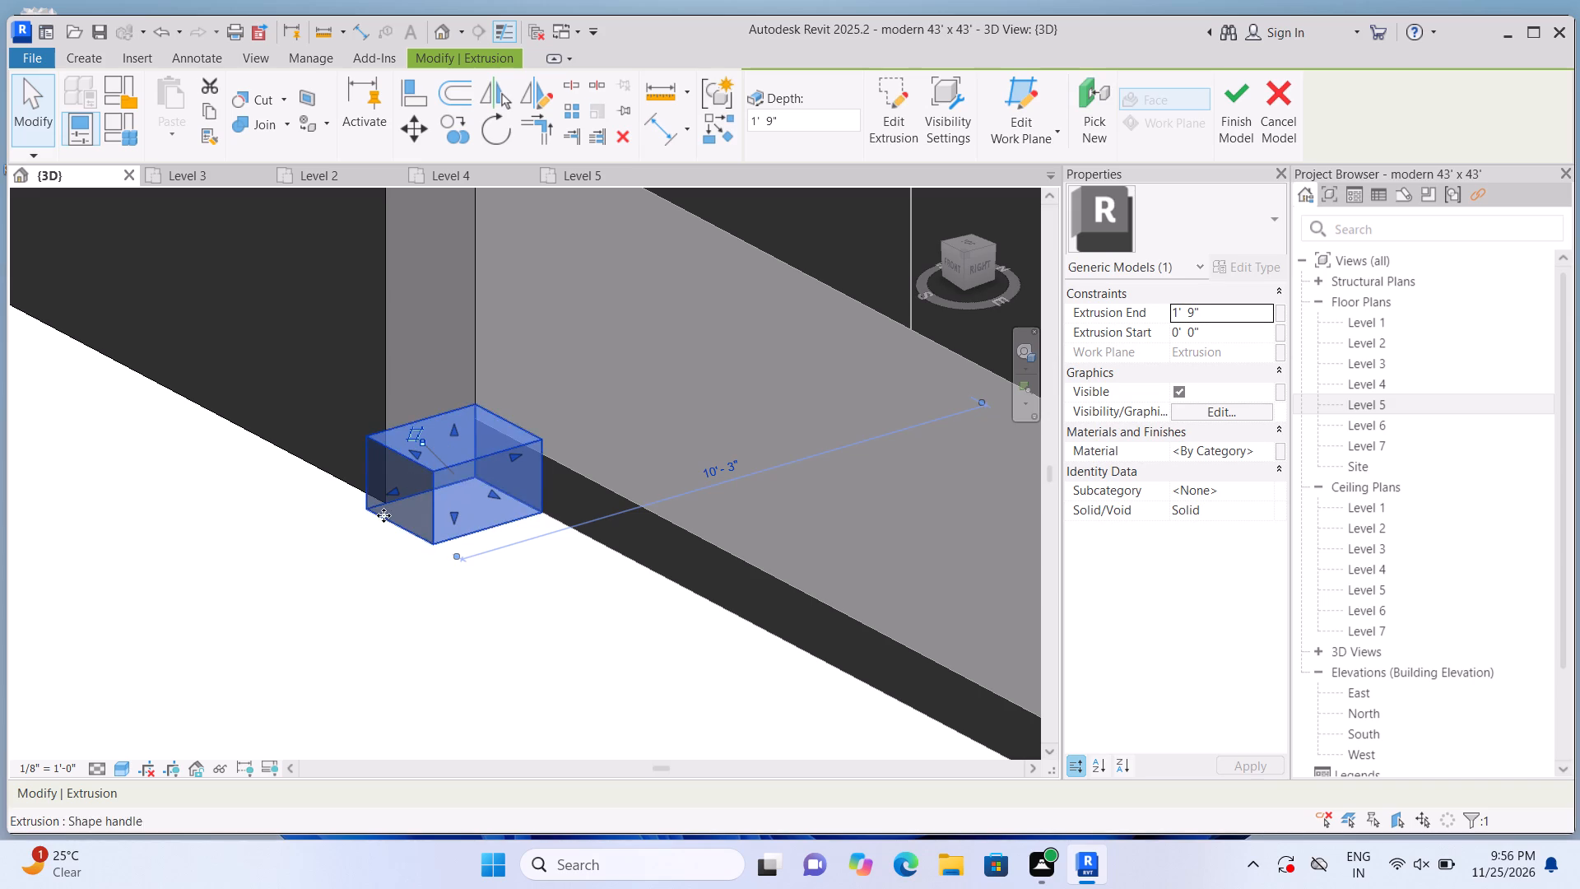
drag(388, 492, 402, 491)
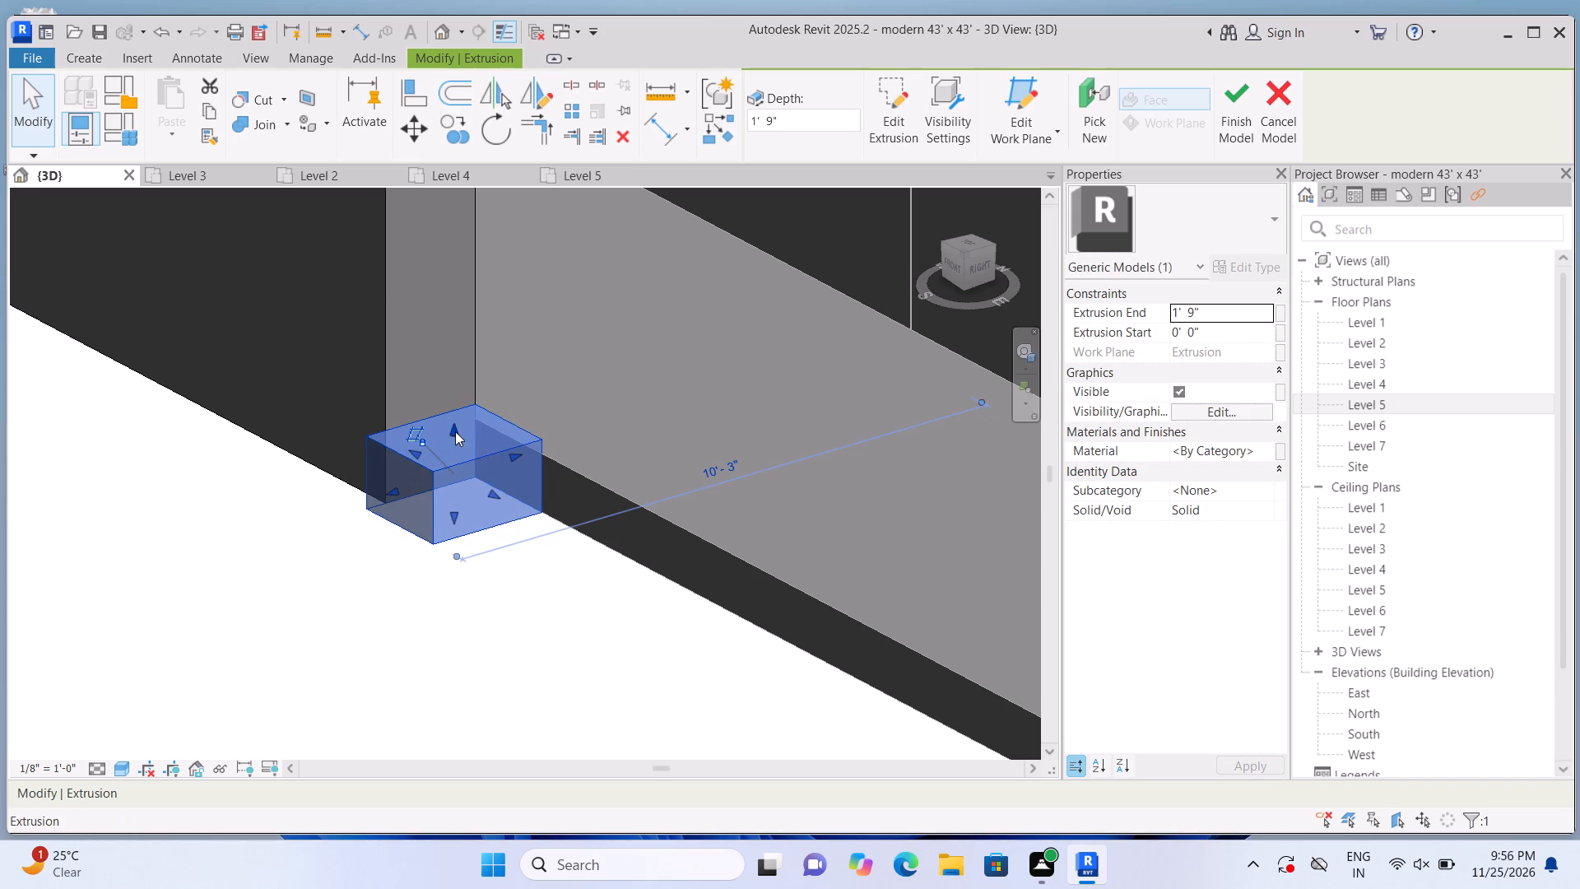
drag(458, 420, 432, 142)
scroll(516, 440, down, 8)
scroll(495, 341, up, 2)
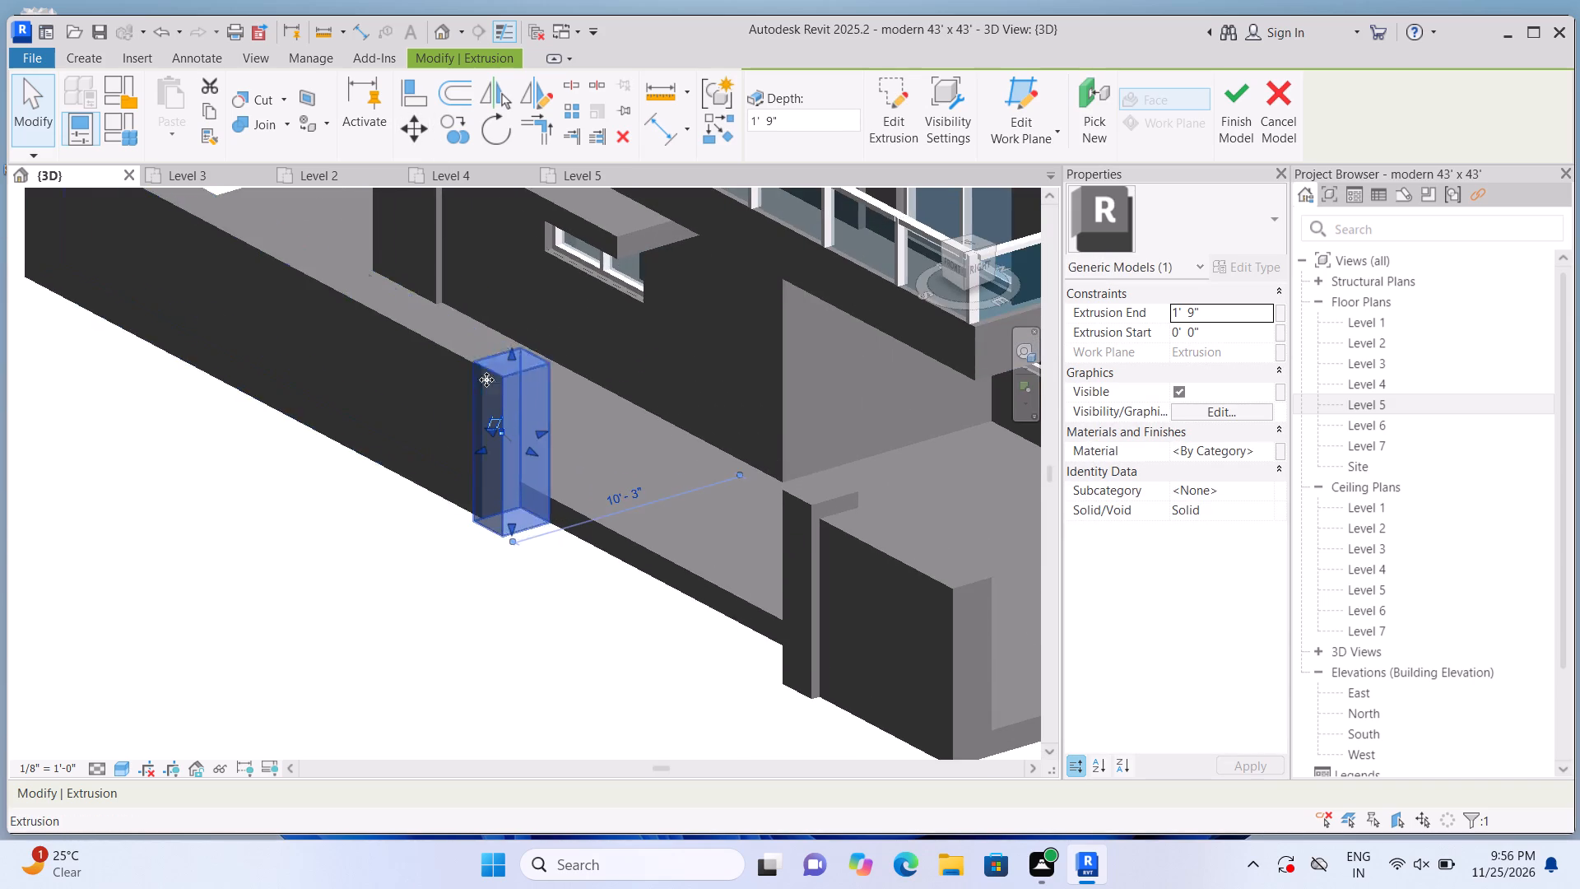
click(438, 530)
scroll(522, 373, up, 2)
click(522, 373)
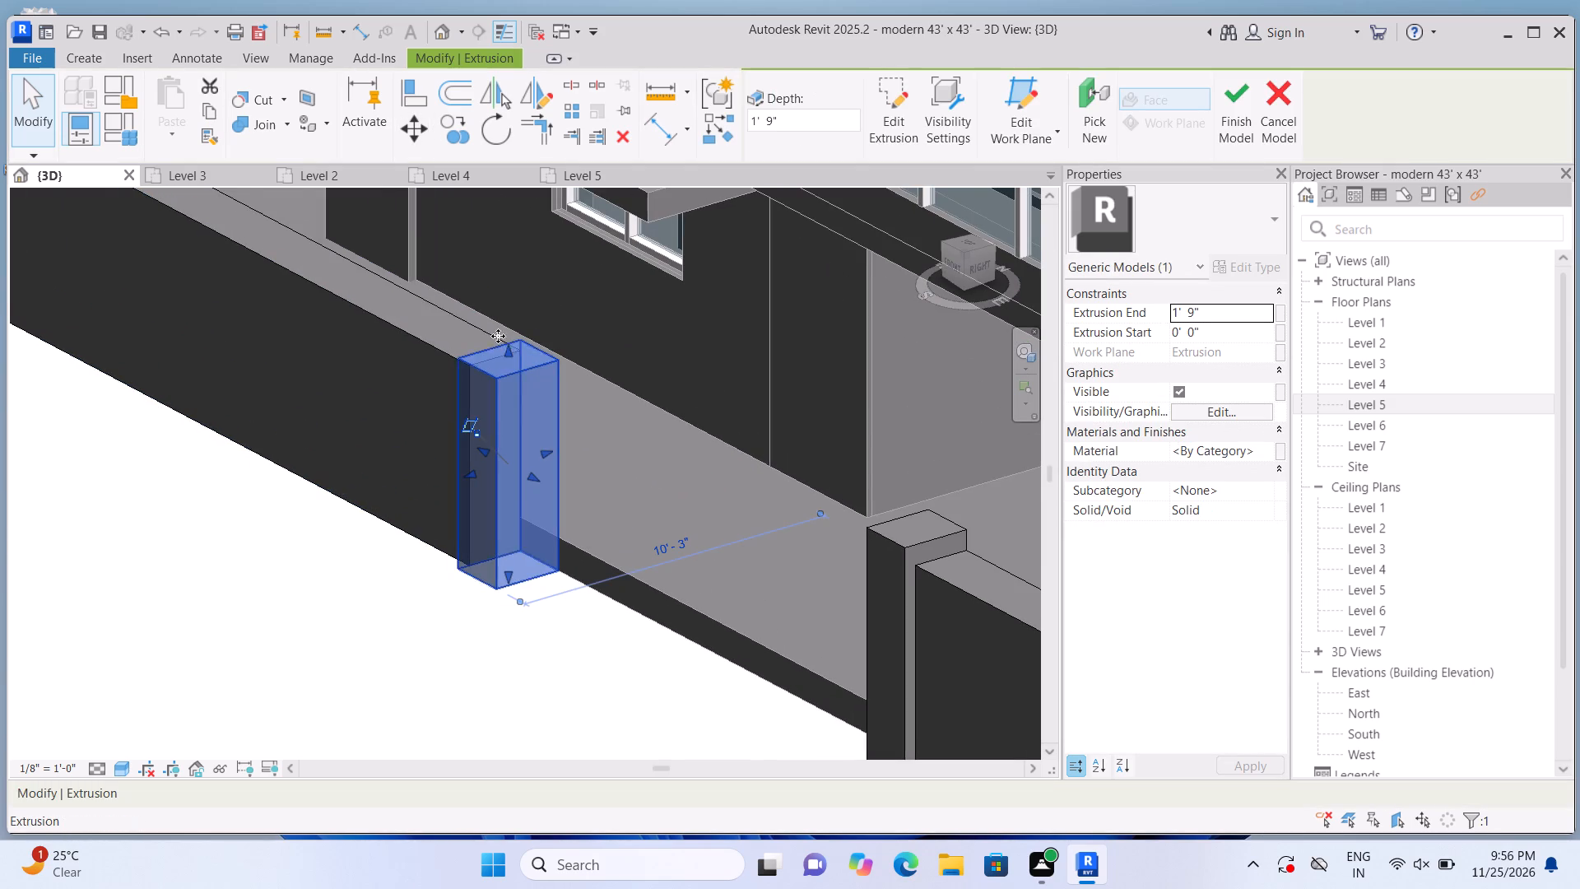
click(503, 348)
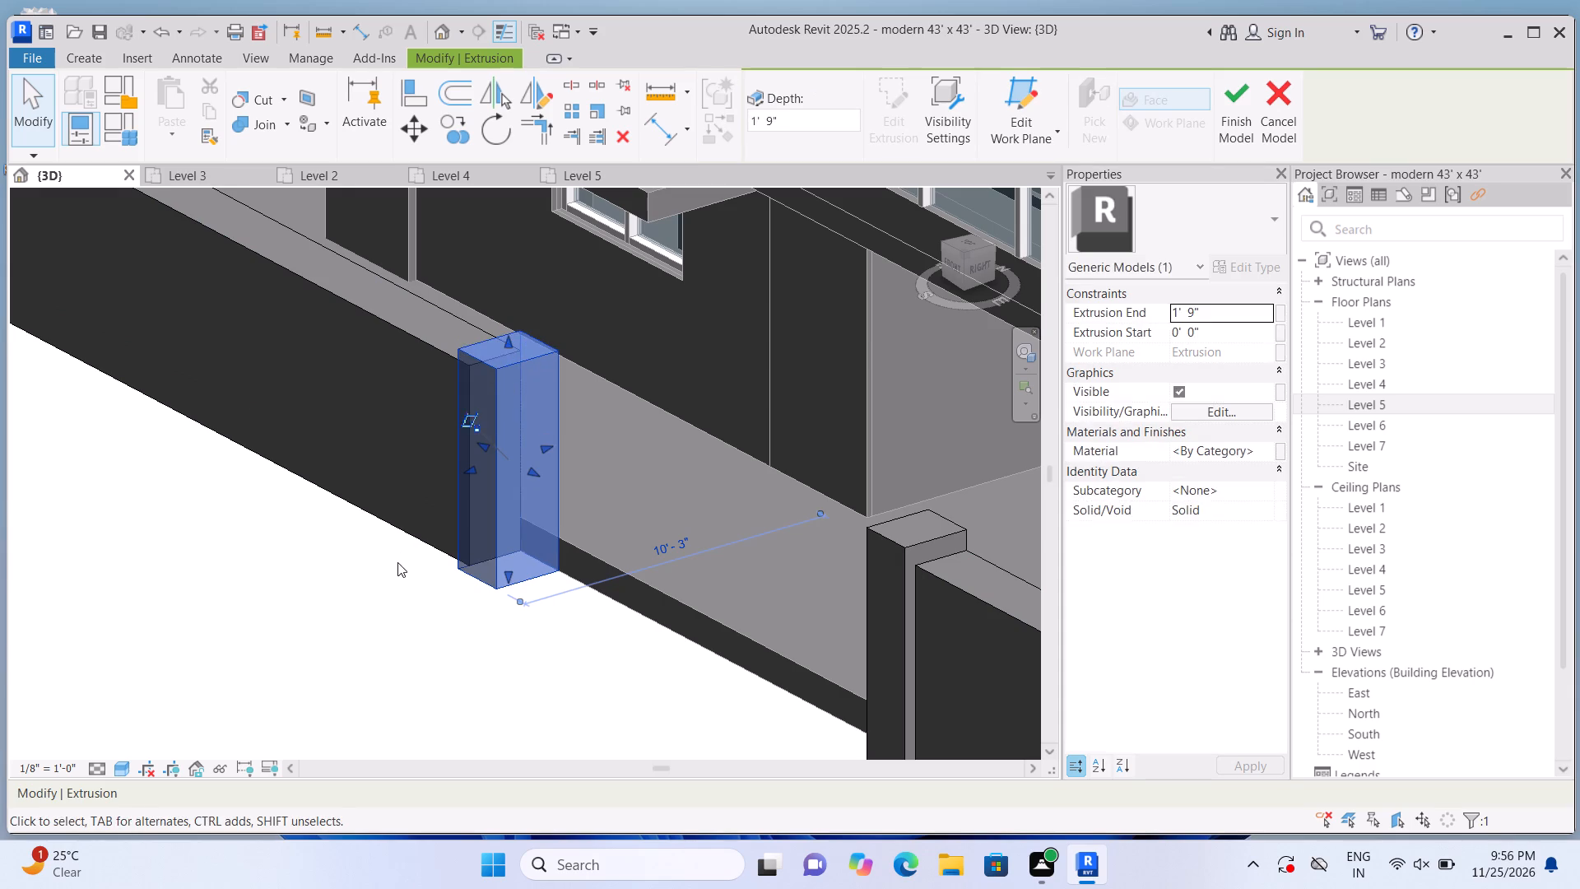
click(397, 566)
scroll(458, 531, down, 5)
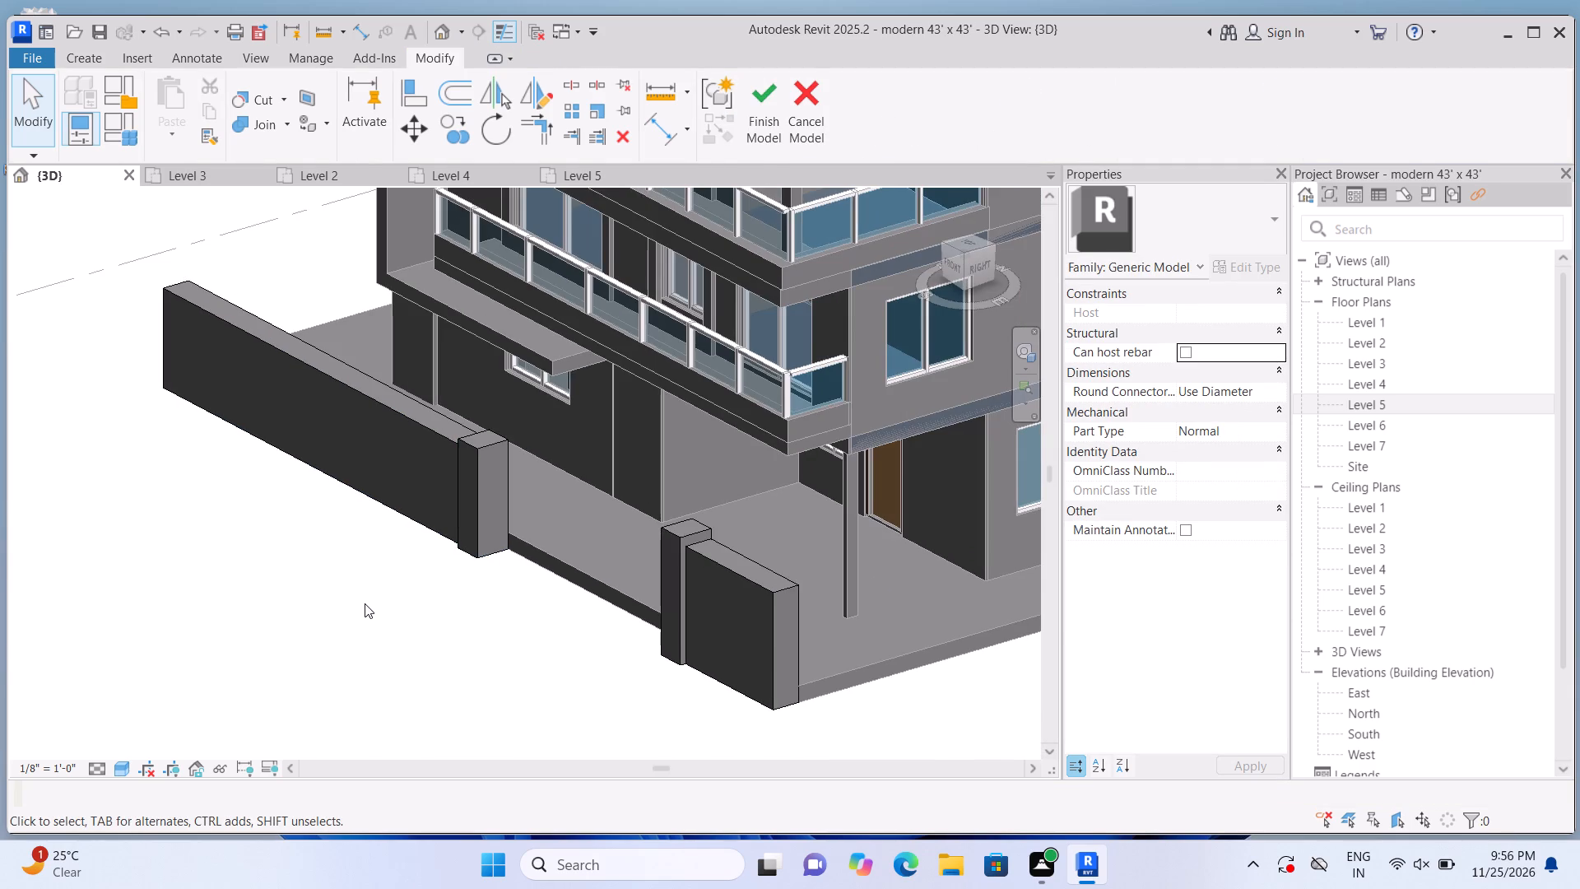
Examine the boundary walls and pillars together with the house from the side and front.
shift+middle_drag(368, 603, 597, 583)
shift+scroll(393, 609, down, 1)
scroll(578, 583, down, 8)
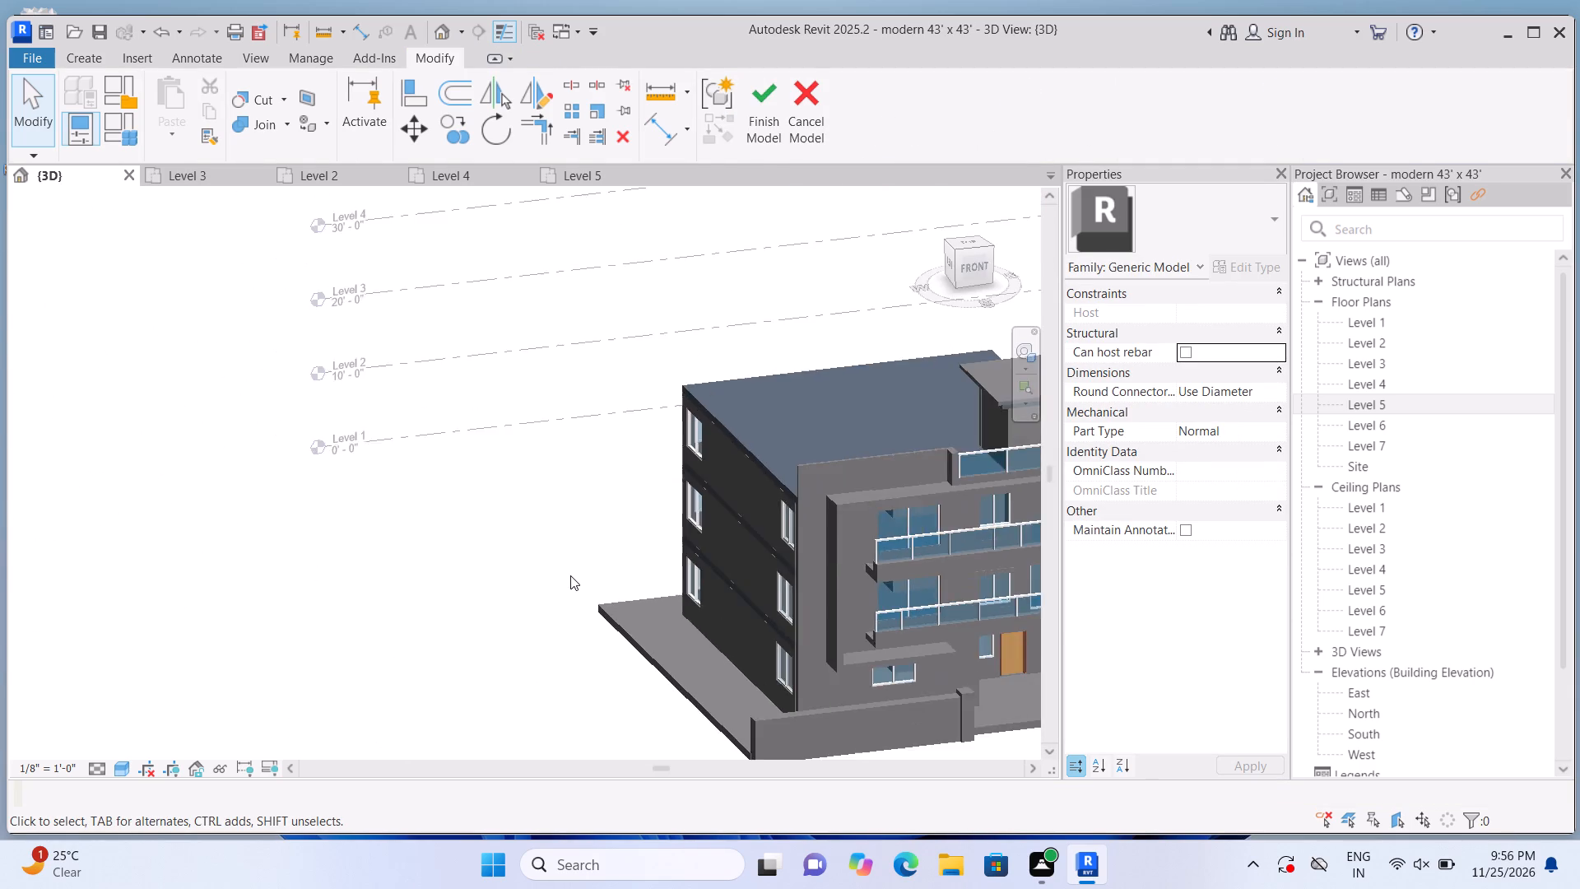
scroll(570, 575, down, 2)
shift+middle_drag(579, 659, 627, 683)
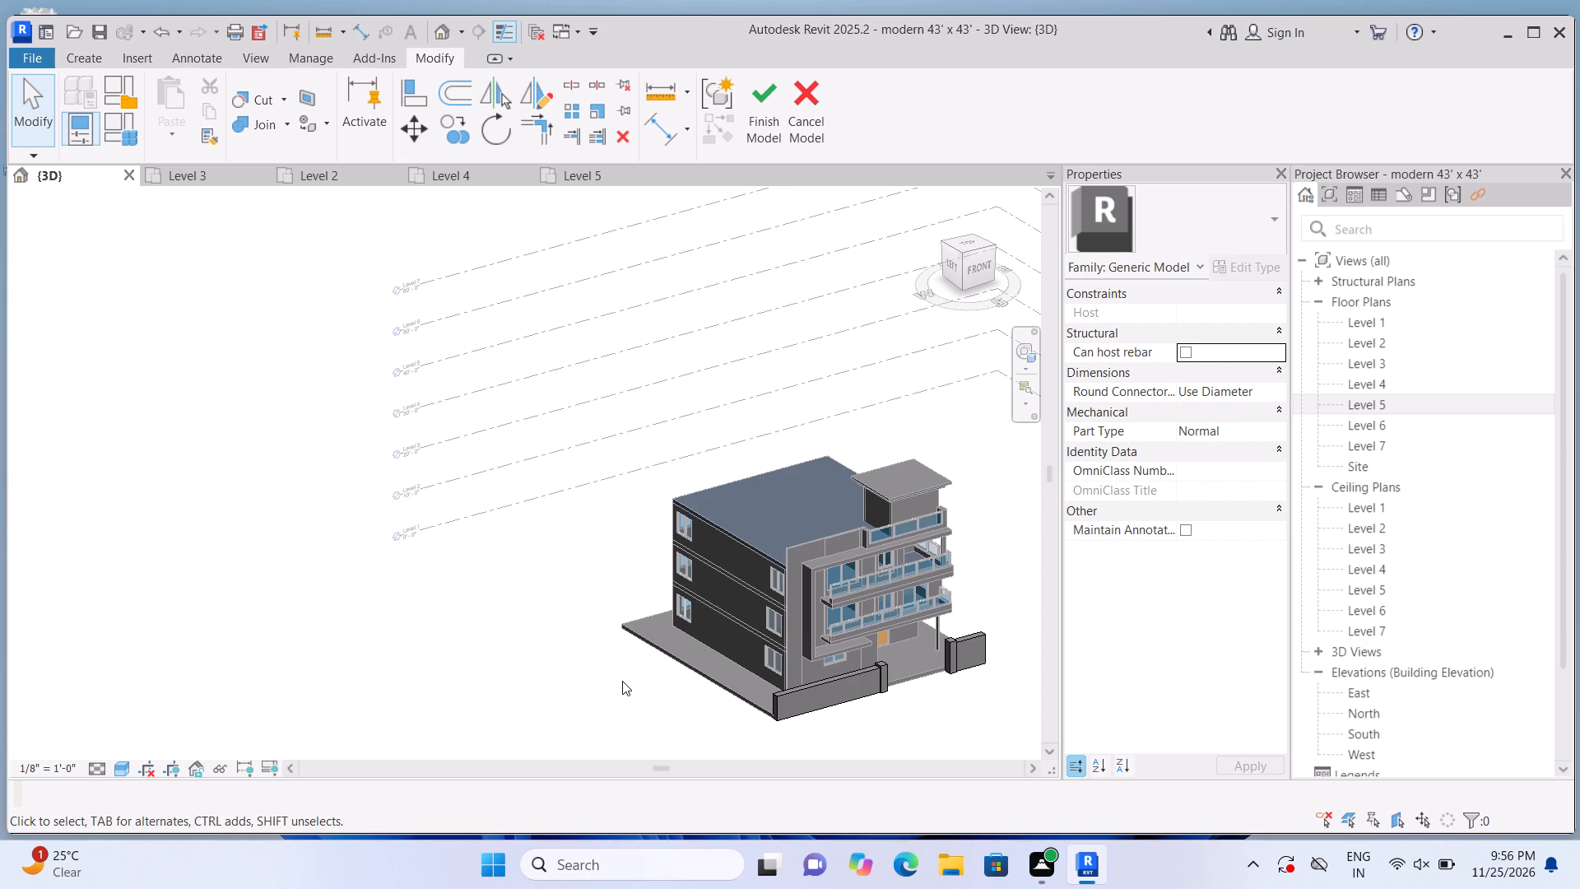
scroll(640, 668, up, 1)
shift+middle_drag(608, 672, 692, 674)
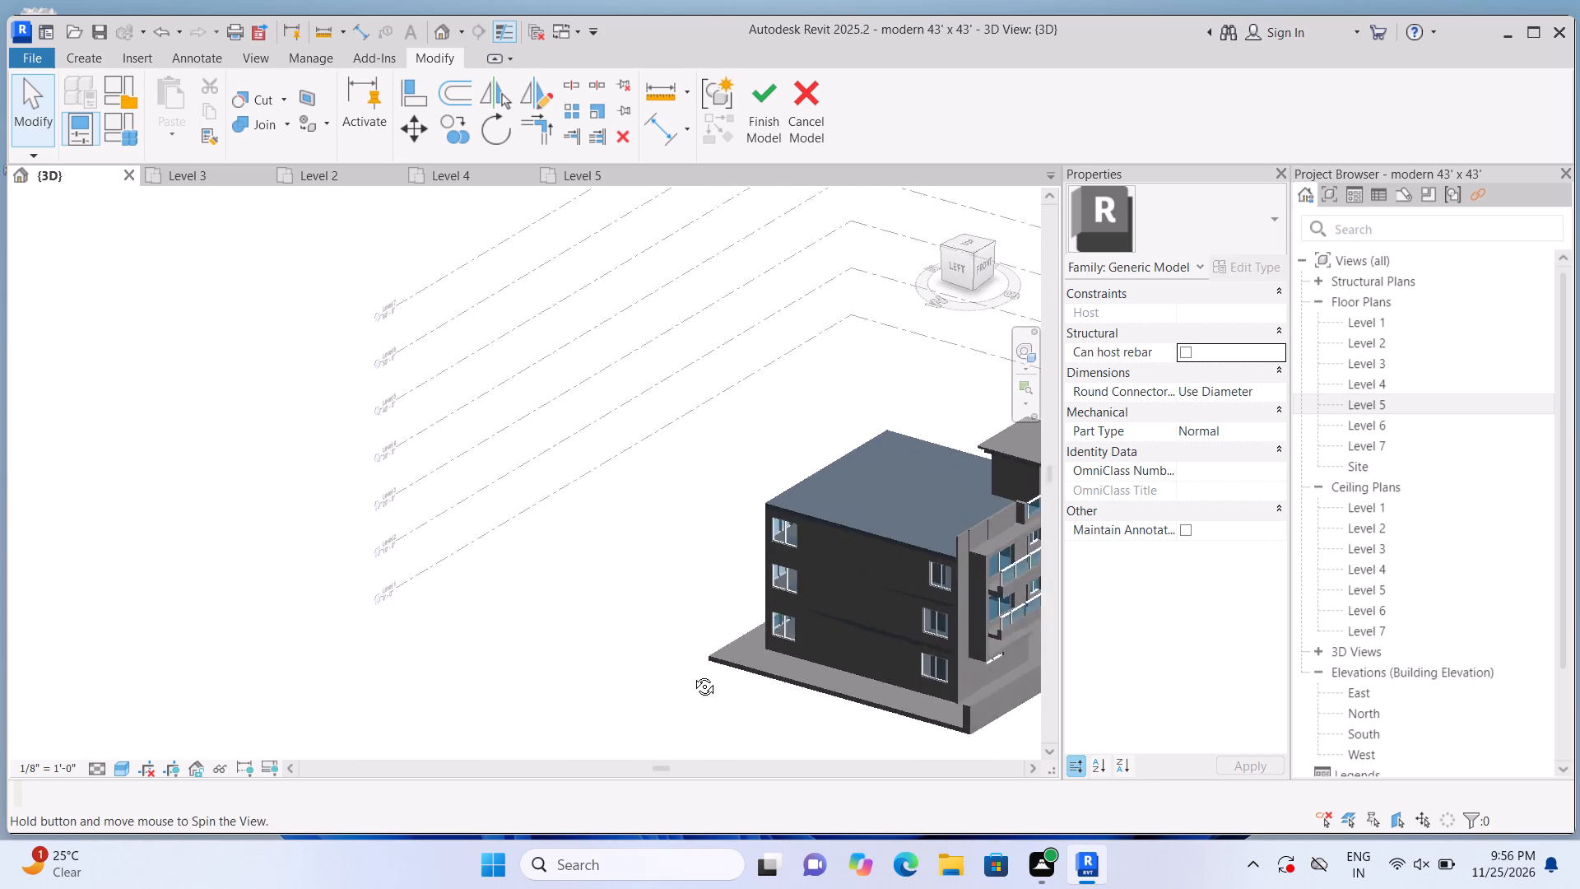
shift+middle_drag(692, 674, 760, 673)
middle_drag(793, 645, 351, 628)
scroll(351, 628, up, 1)
scroll(466, 673, up, 1)
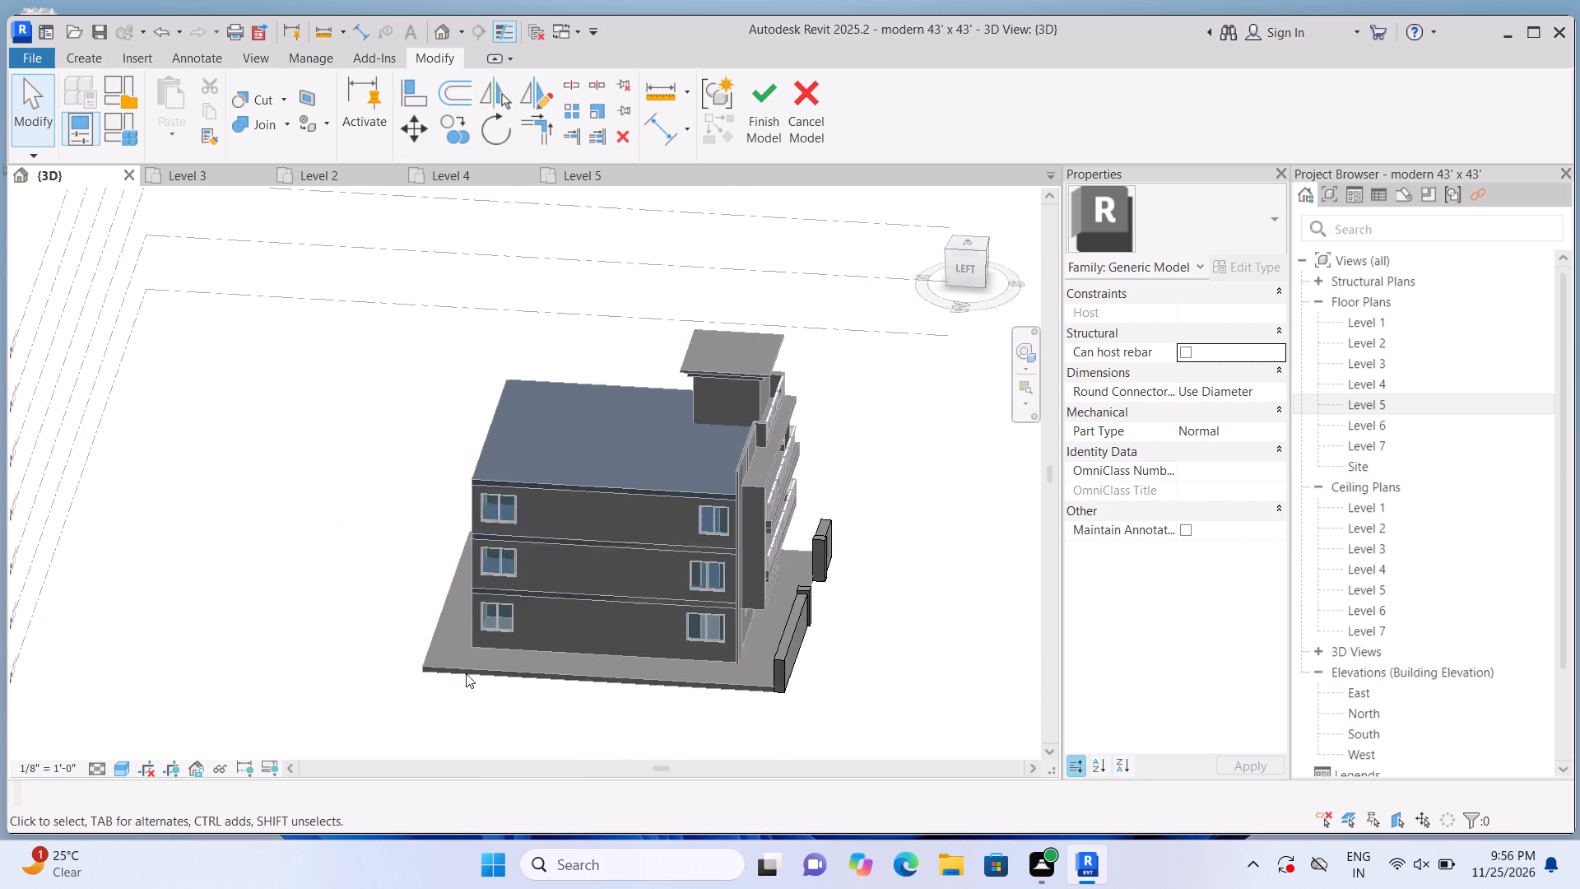
shift+middle_drag(644, 759, 636, 757)
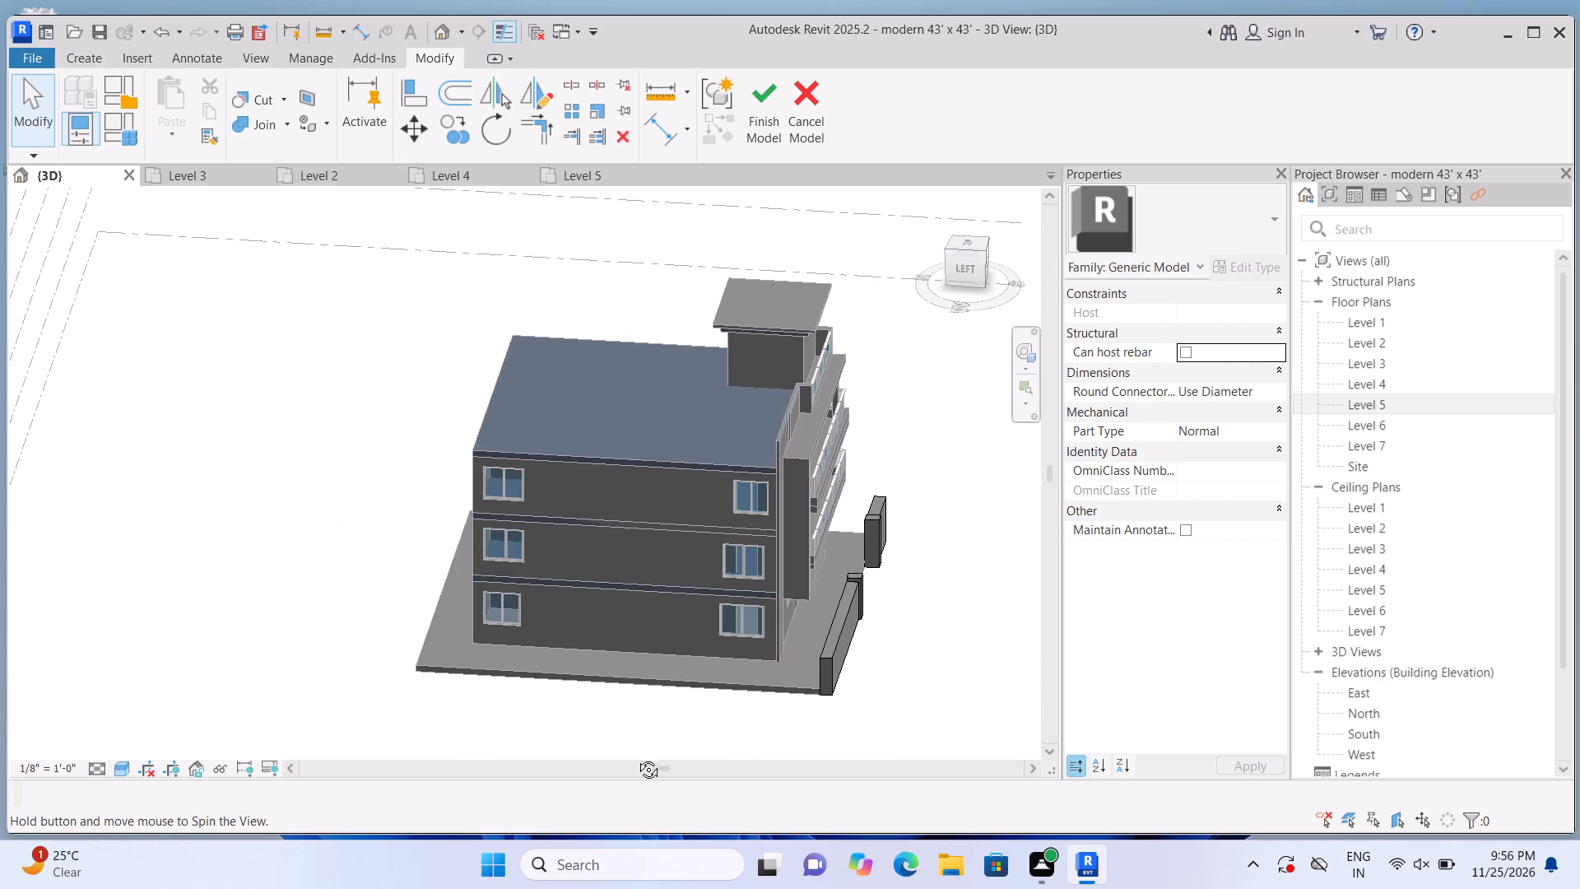
shift+middle_drag(636, 757, 474, 723)
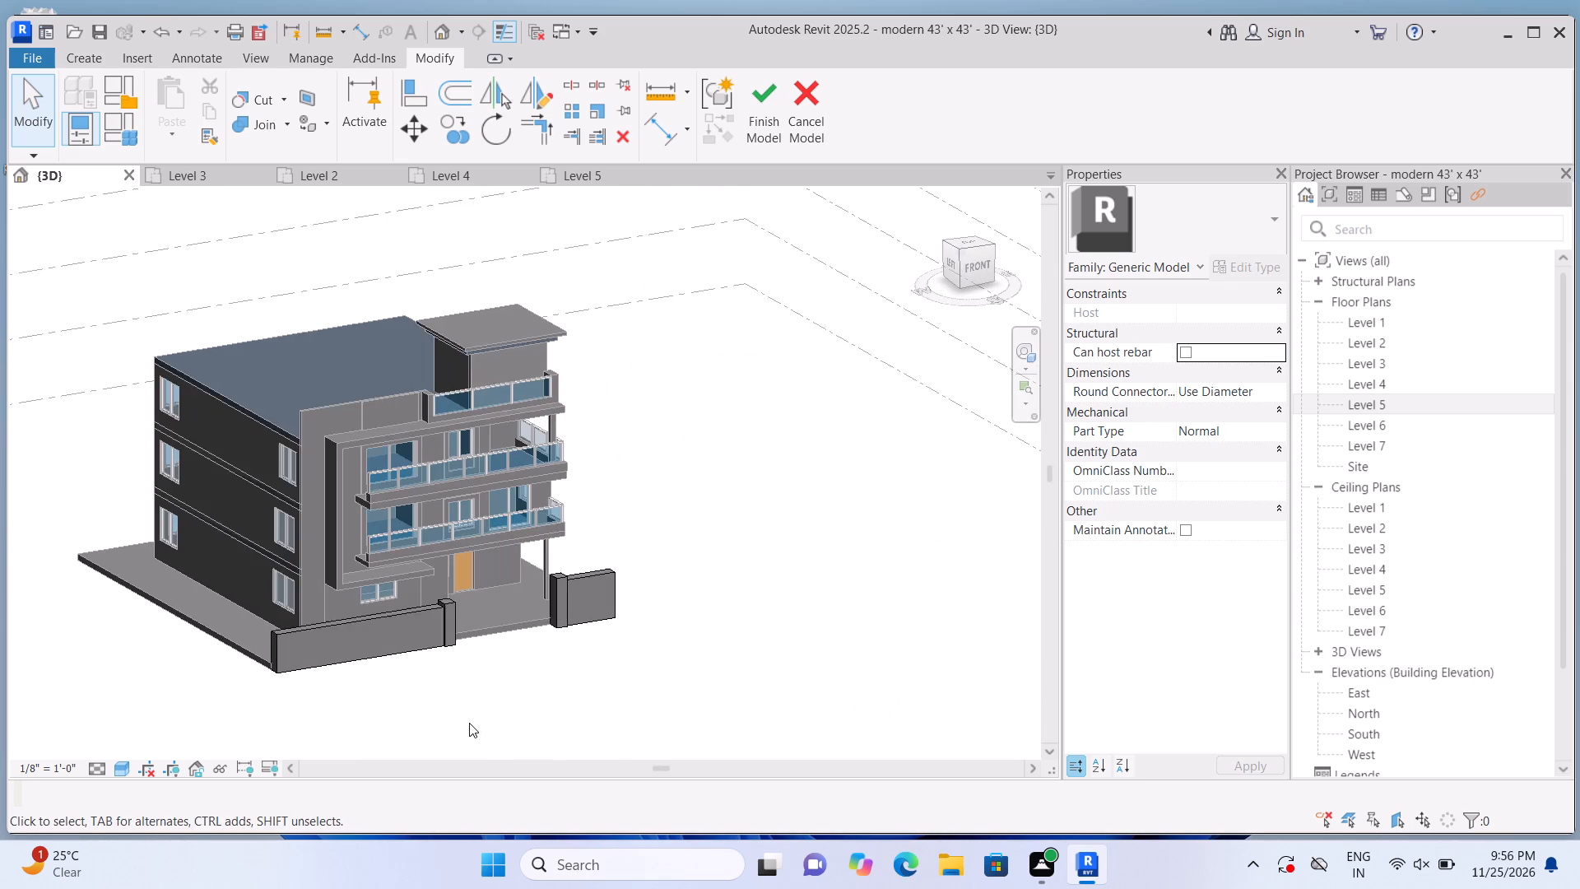
scroll(469, 723, up, 2)
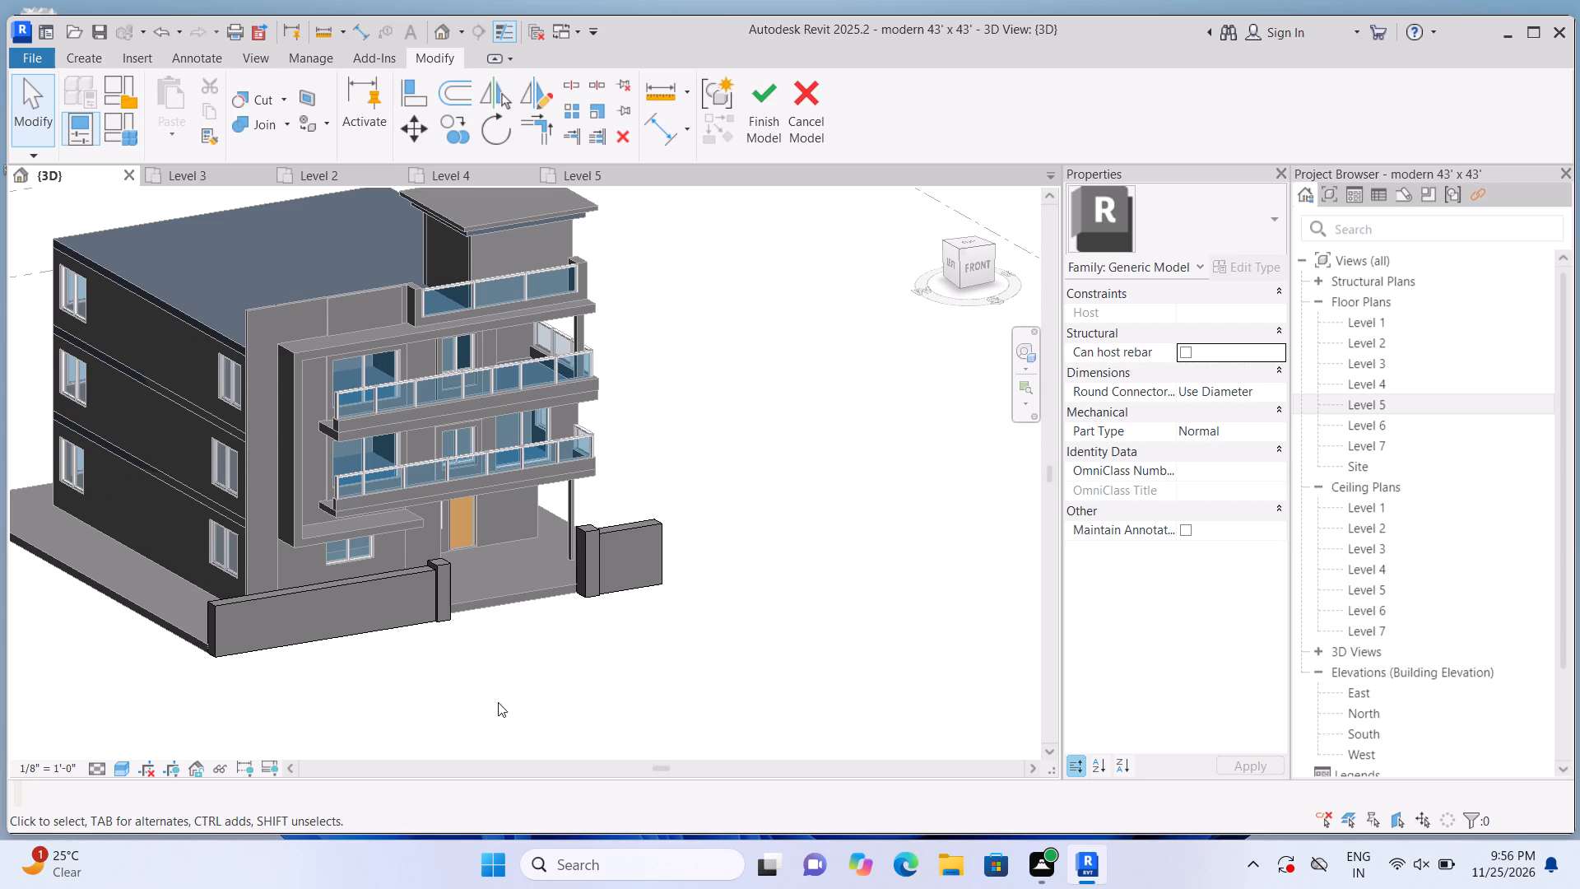
scroll(353, 647, up, 2)
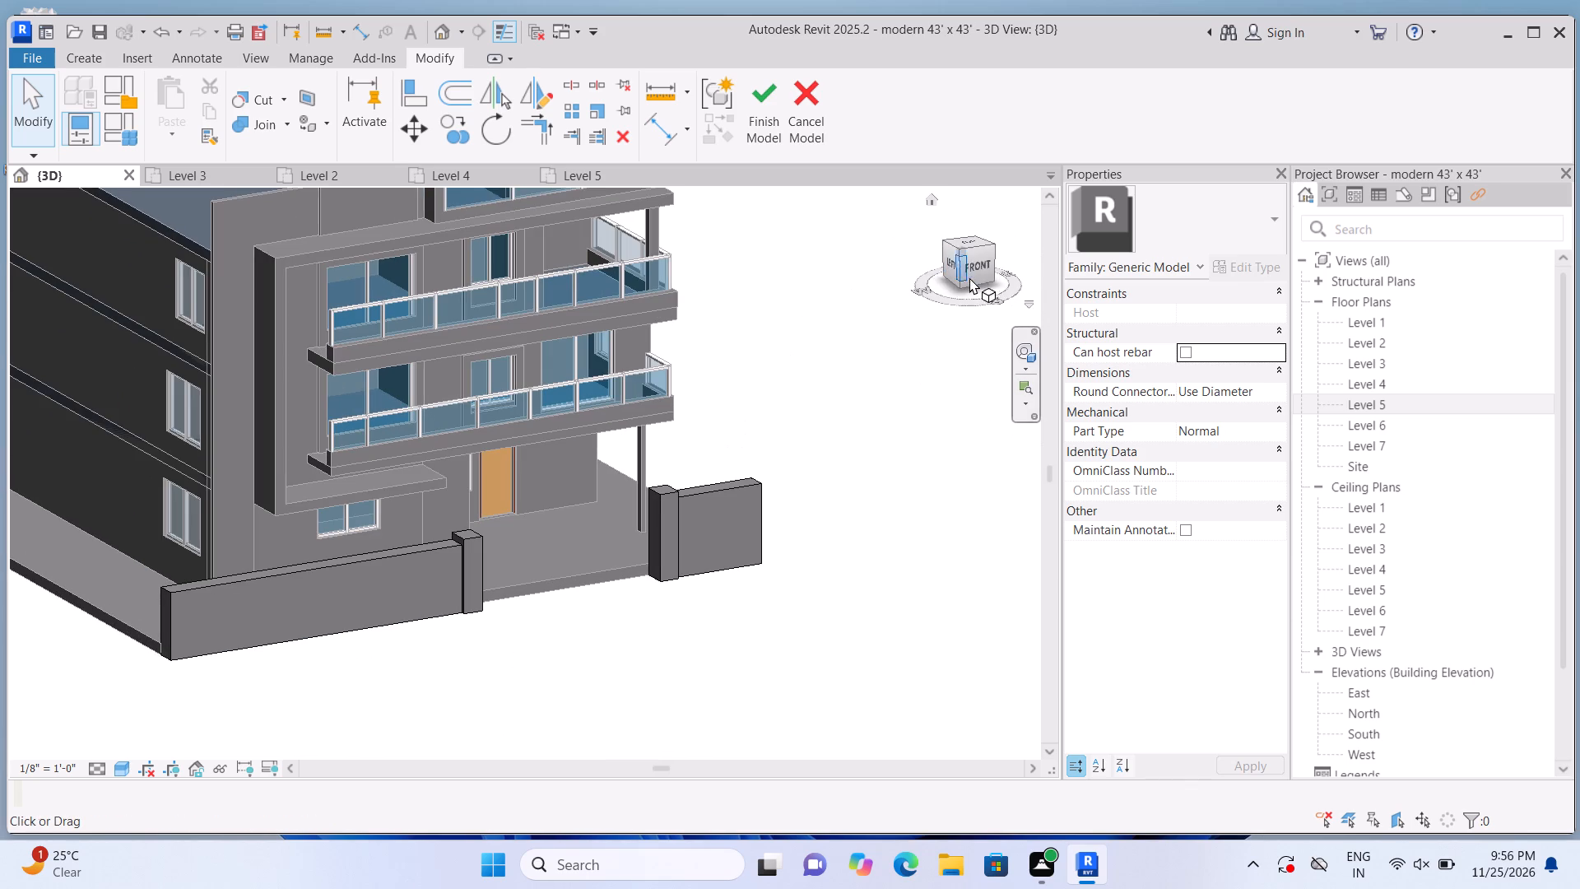
In front view, using the long boundary wall's front face as work plane, extrude a vertical strip about 1'-2" wide over the wall's full height.
click(983, 267)
scroll(430, 596, up, 3)
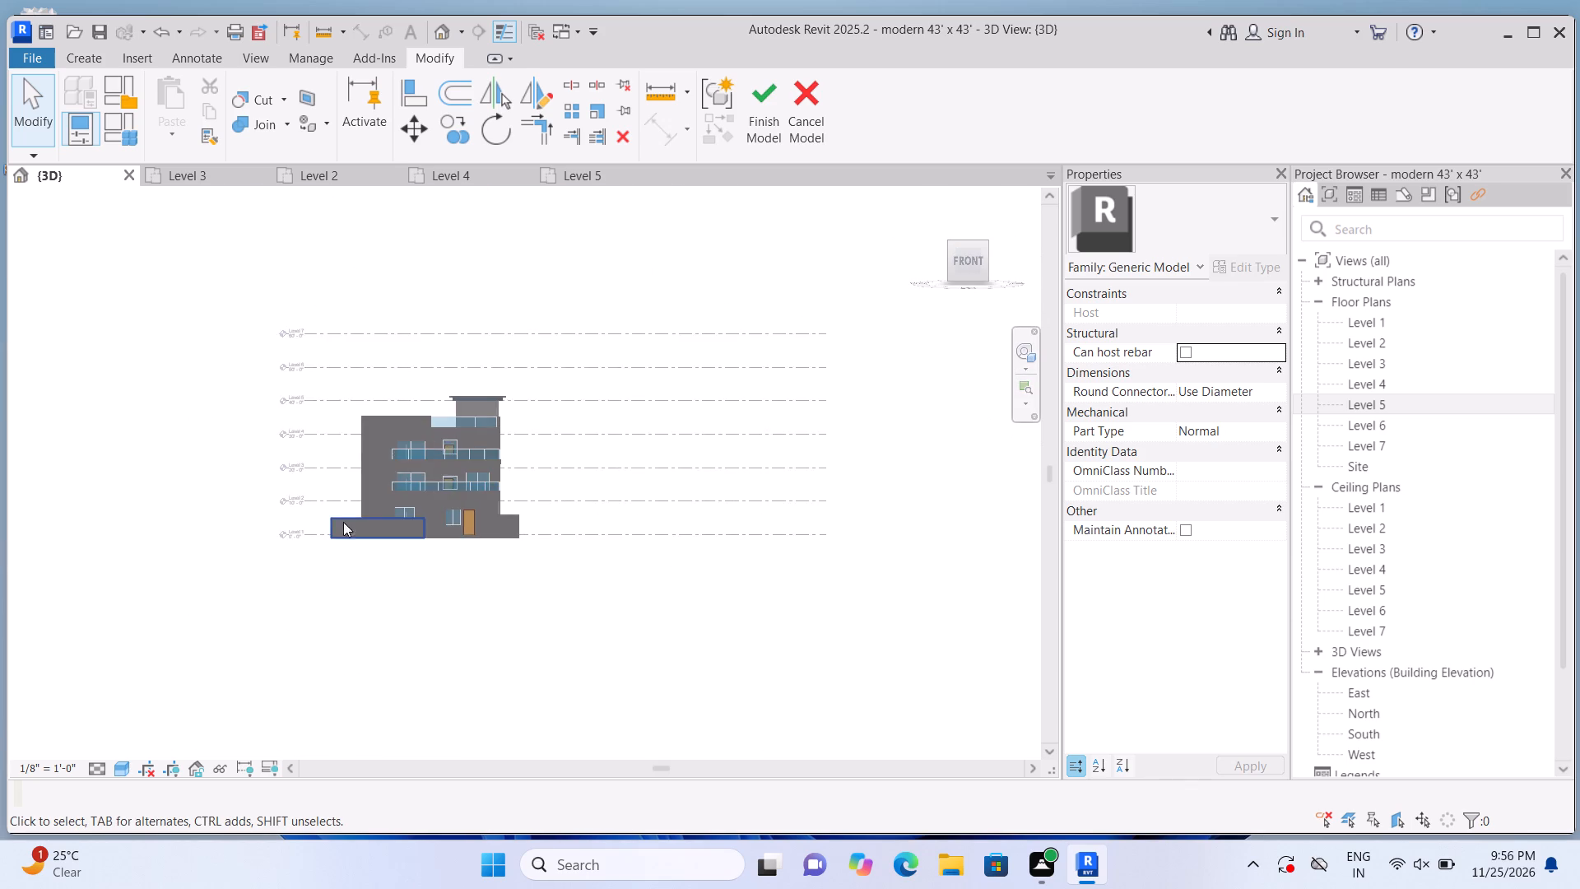
scroll(343, 522, up, 8)
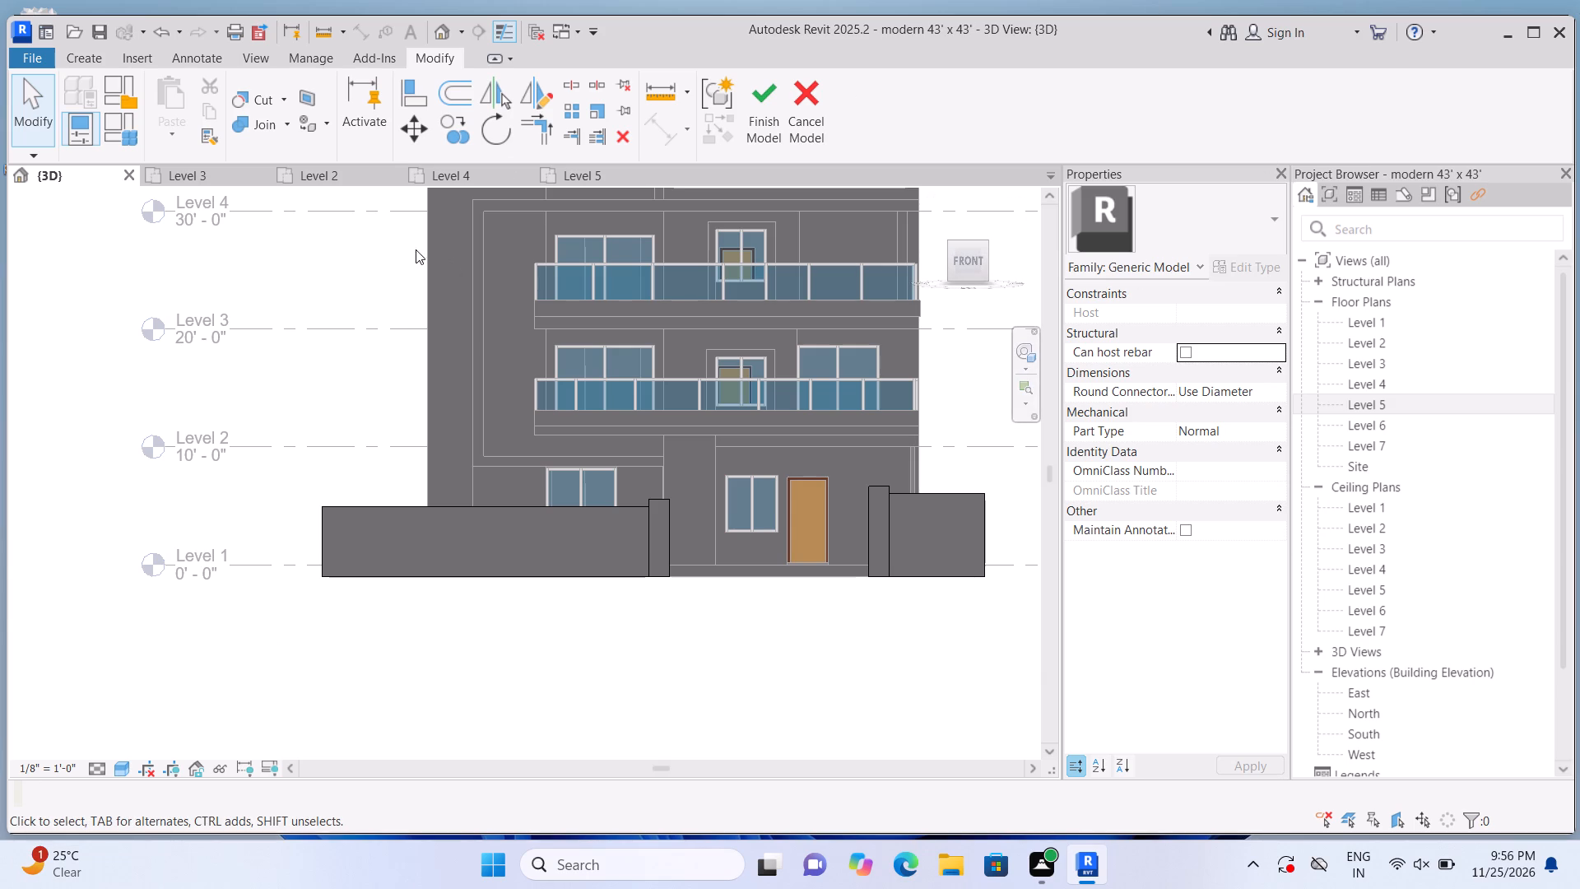
click(72, 54)
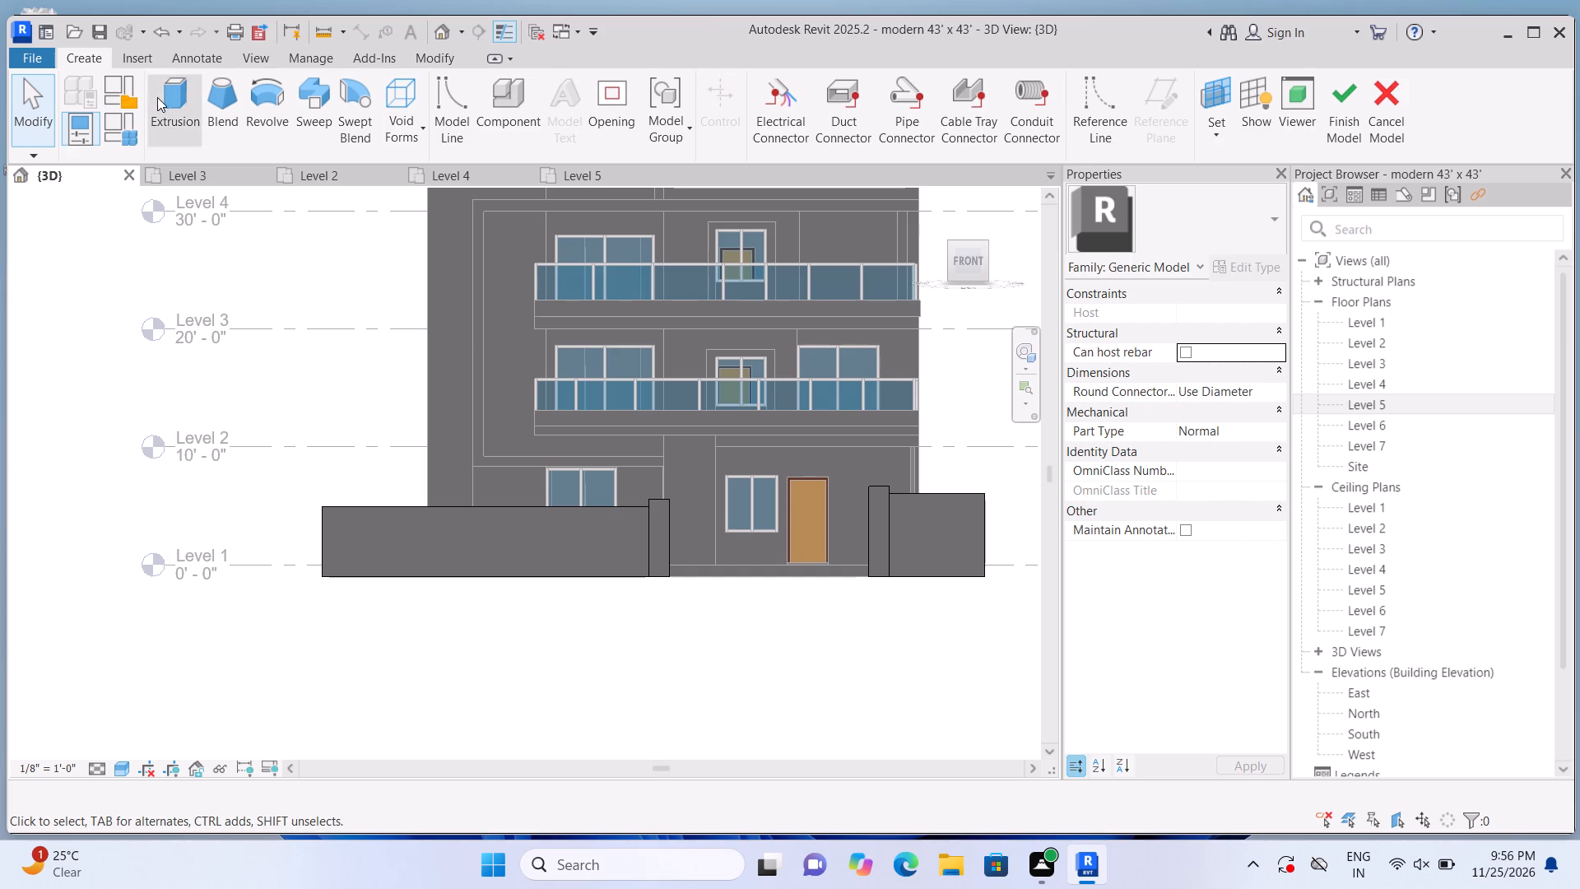
click(157, 97)
click(1081, 134)
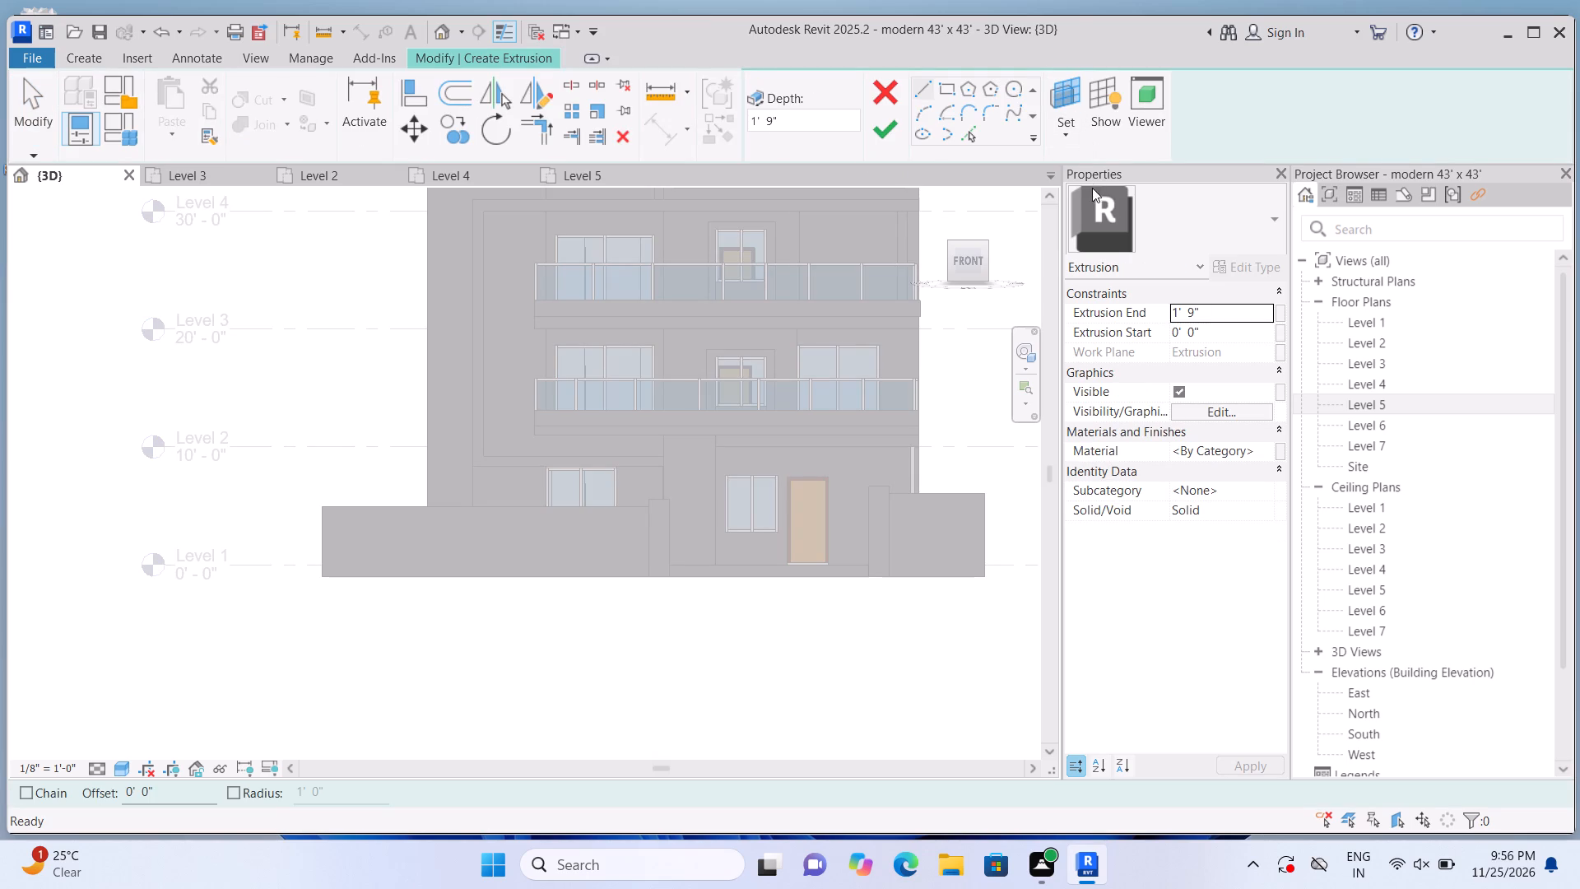
click(1065, 133)
click(1082, 207)
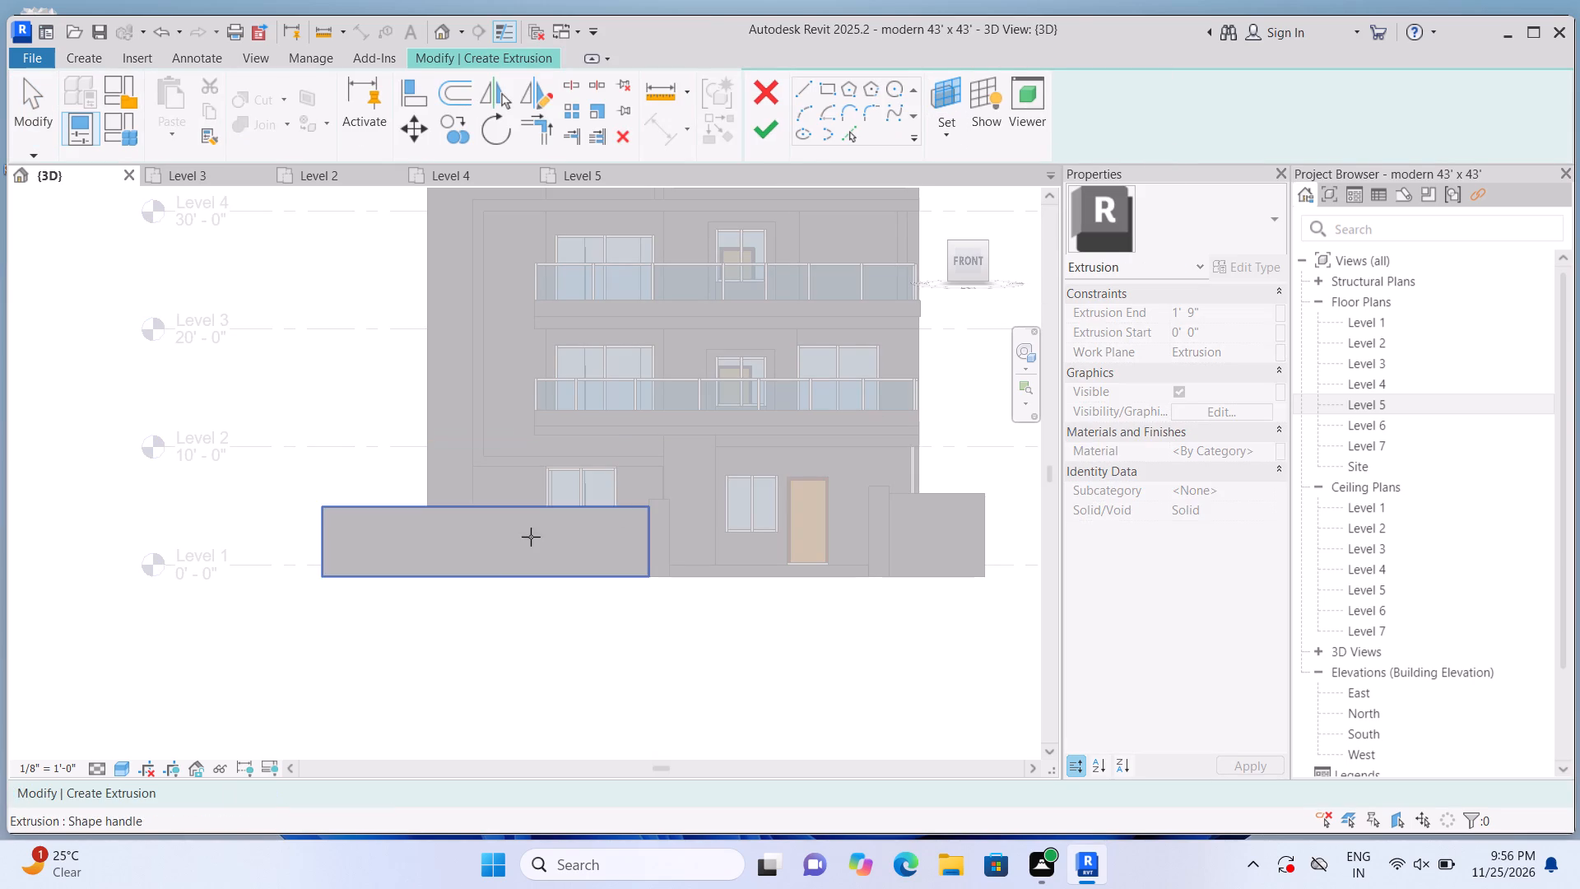
click(497, 557)
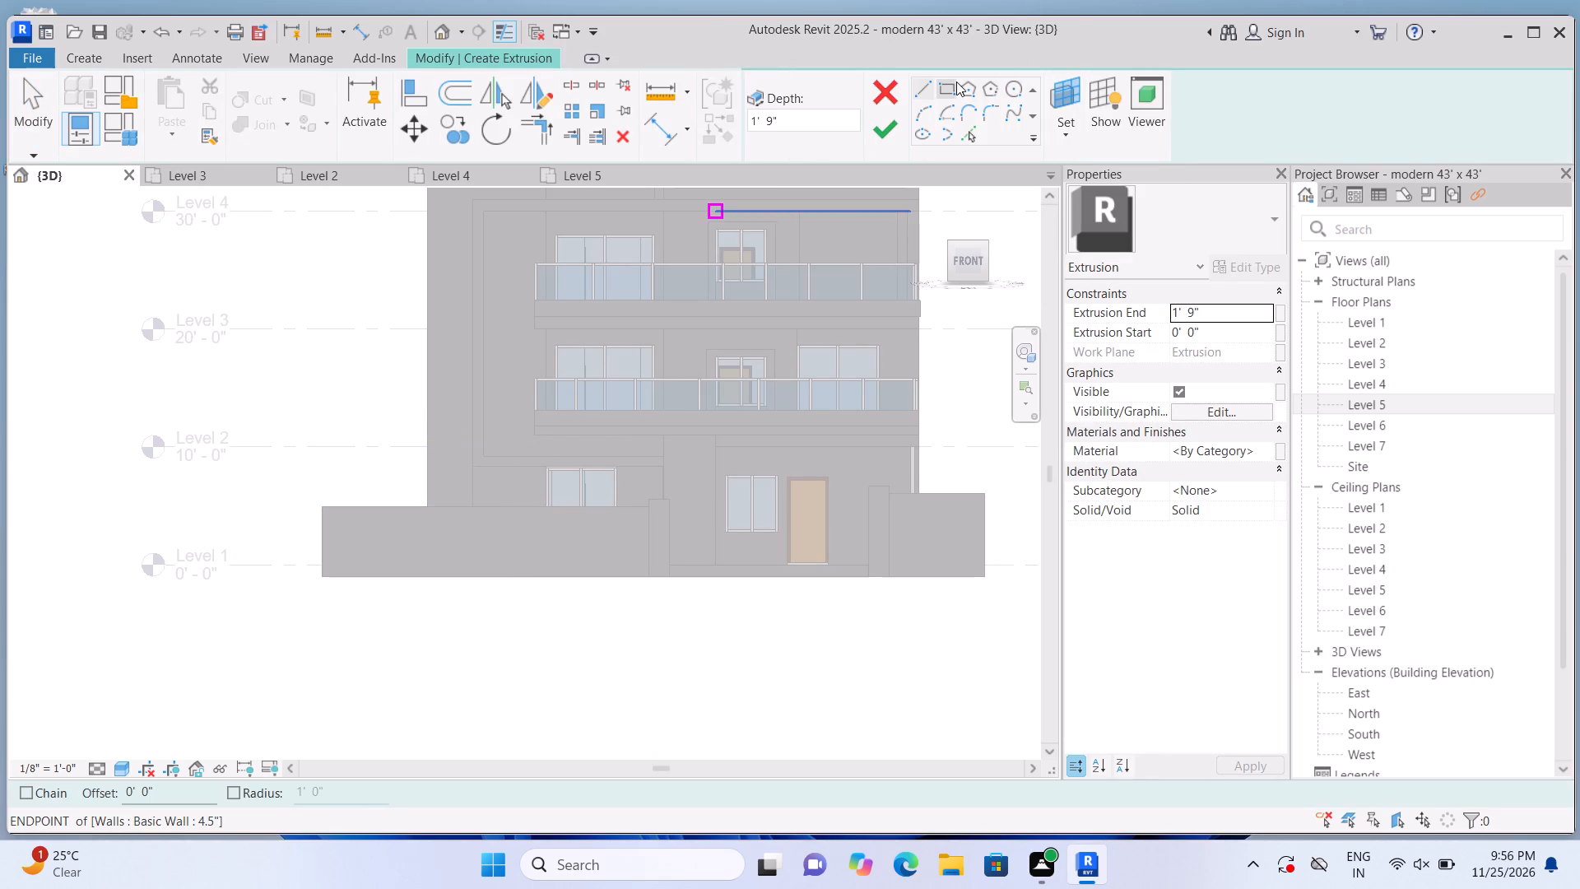
click(956, 82)
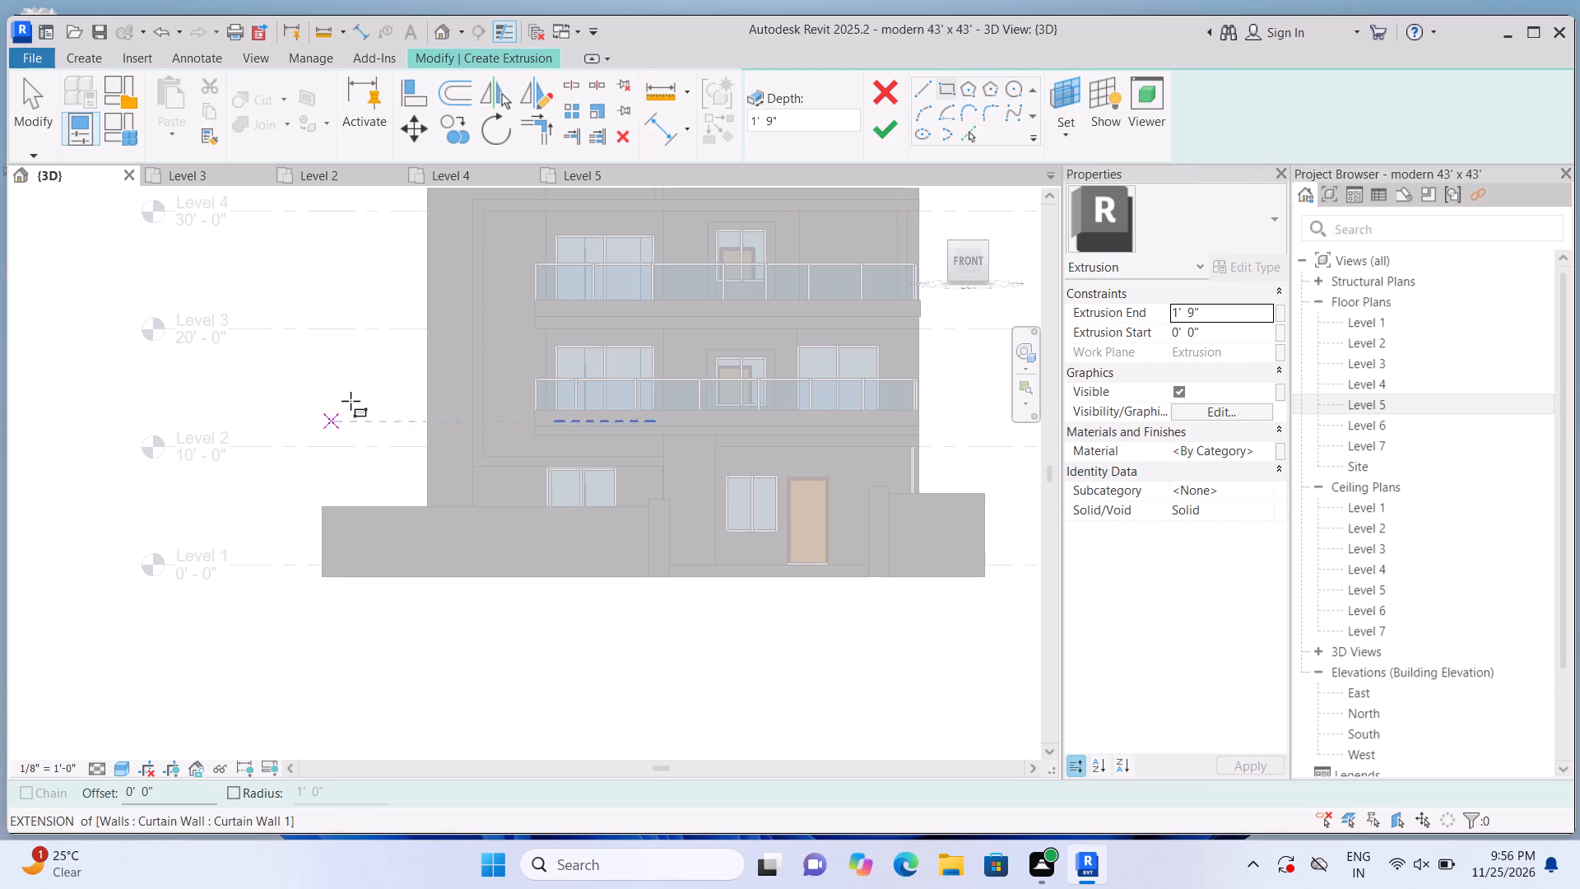
scroll(453, 554, up, 7)
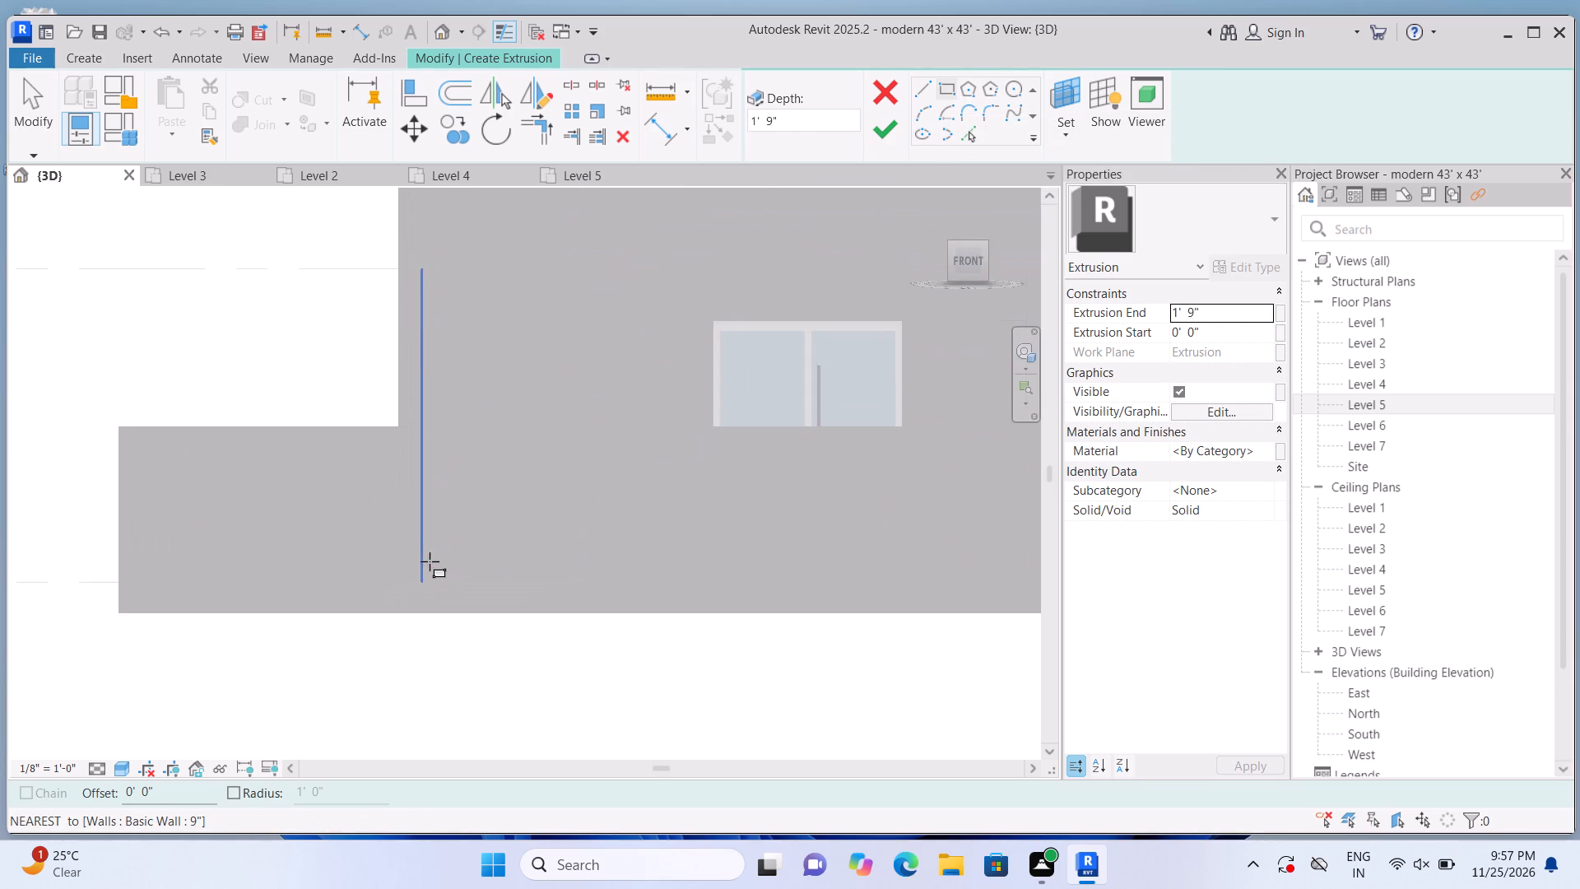
click(335, 610)
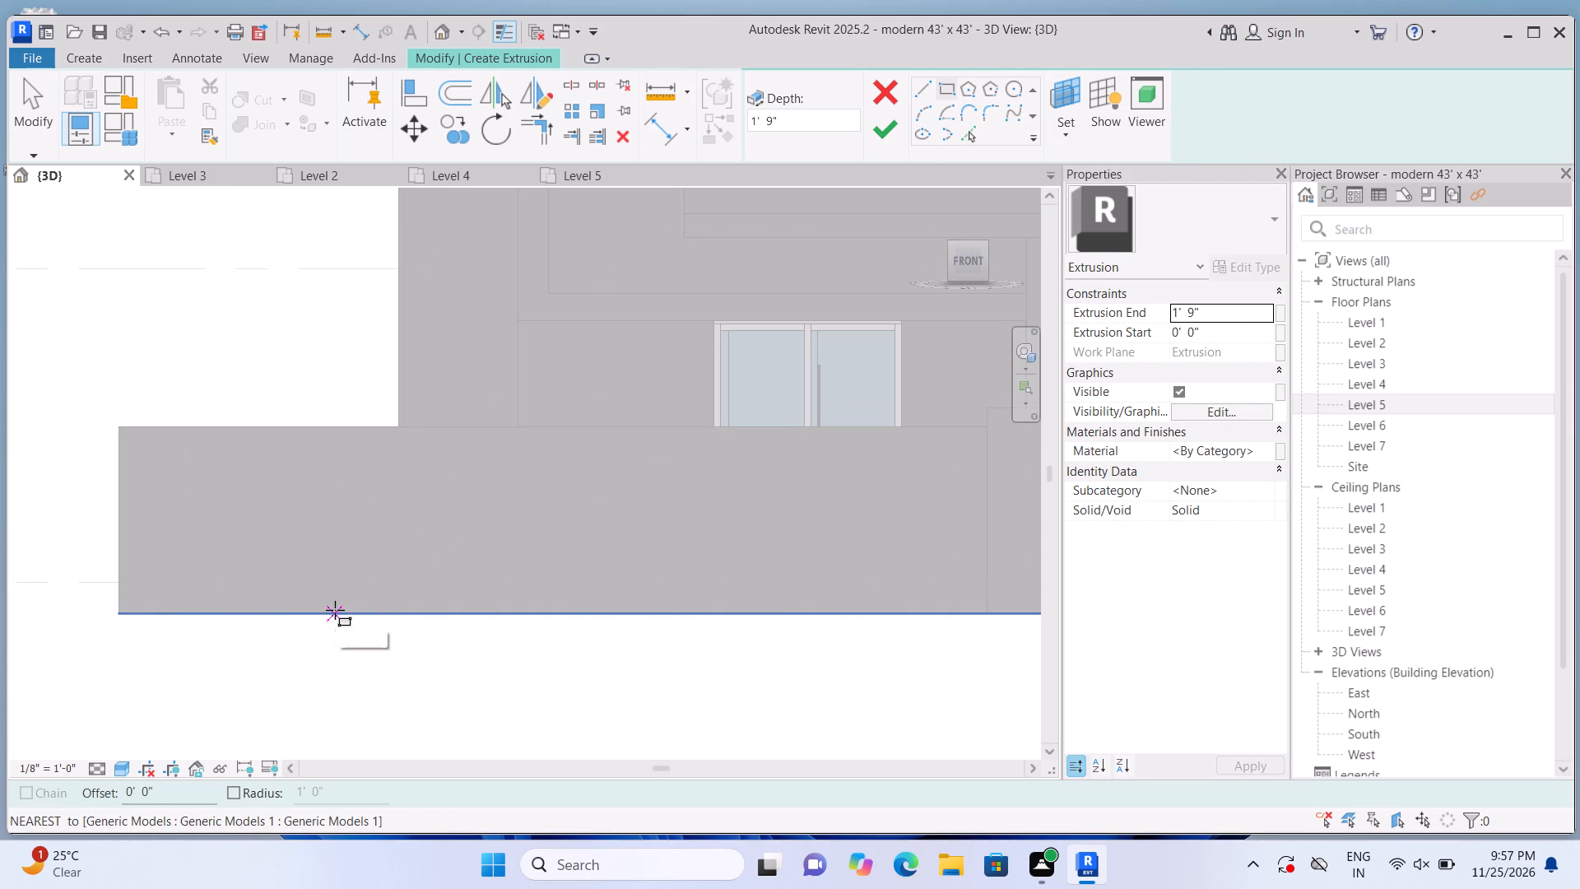
click(372, 429)
key(Escape)
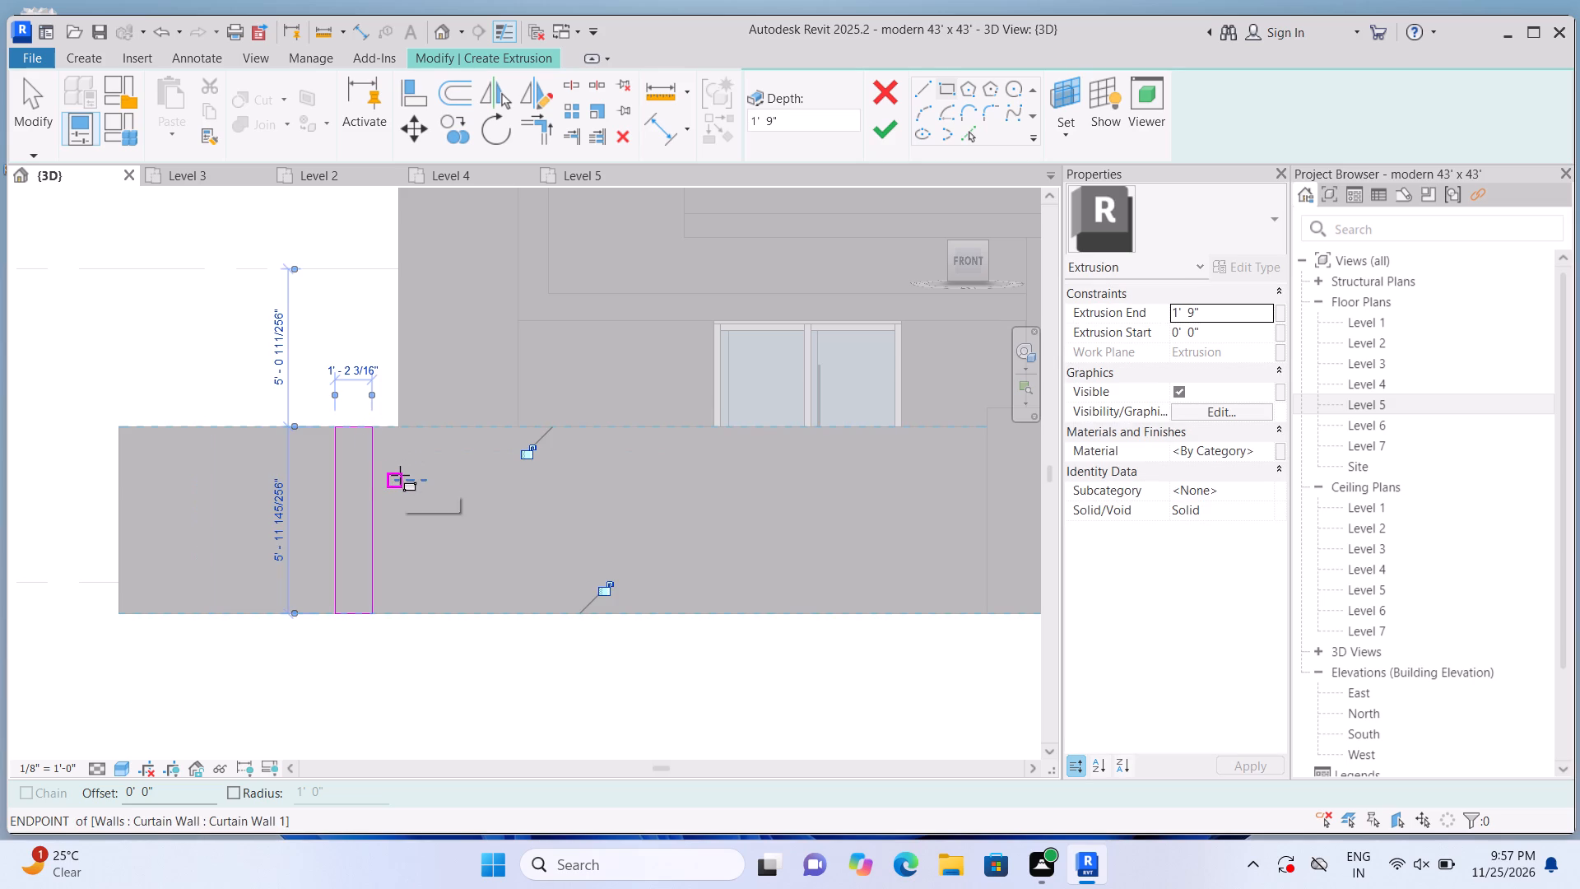
click(874, 133)
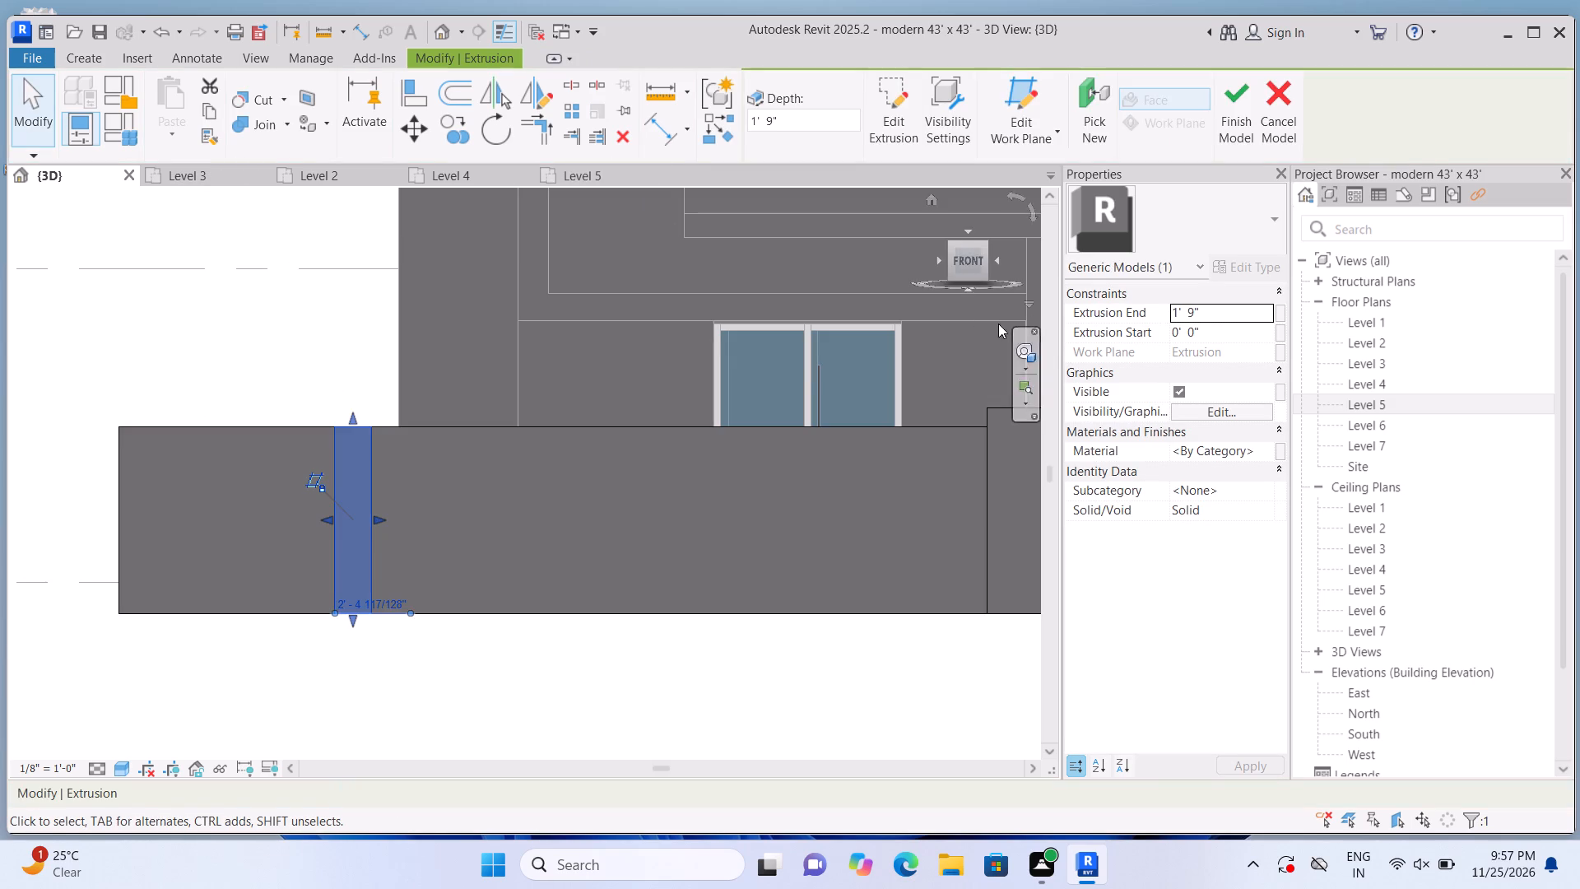
Set the vertical strip's extrusion end to 6".
click(1212, 310)
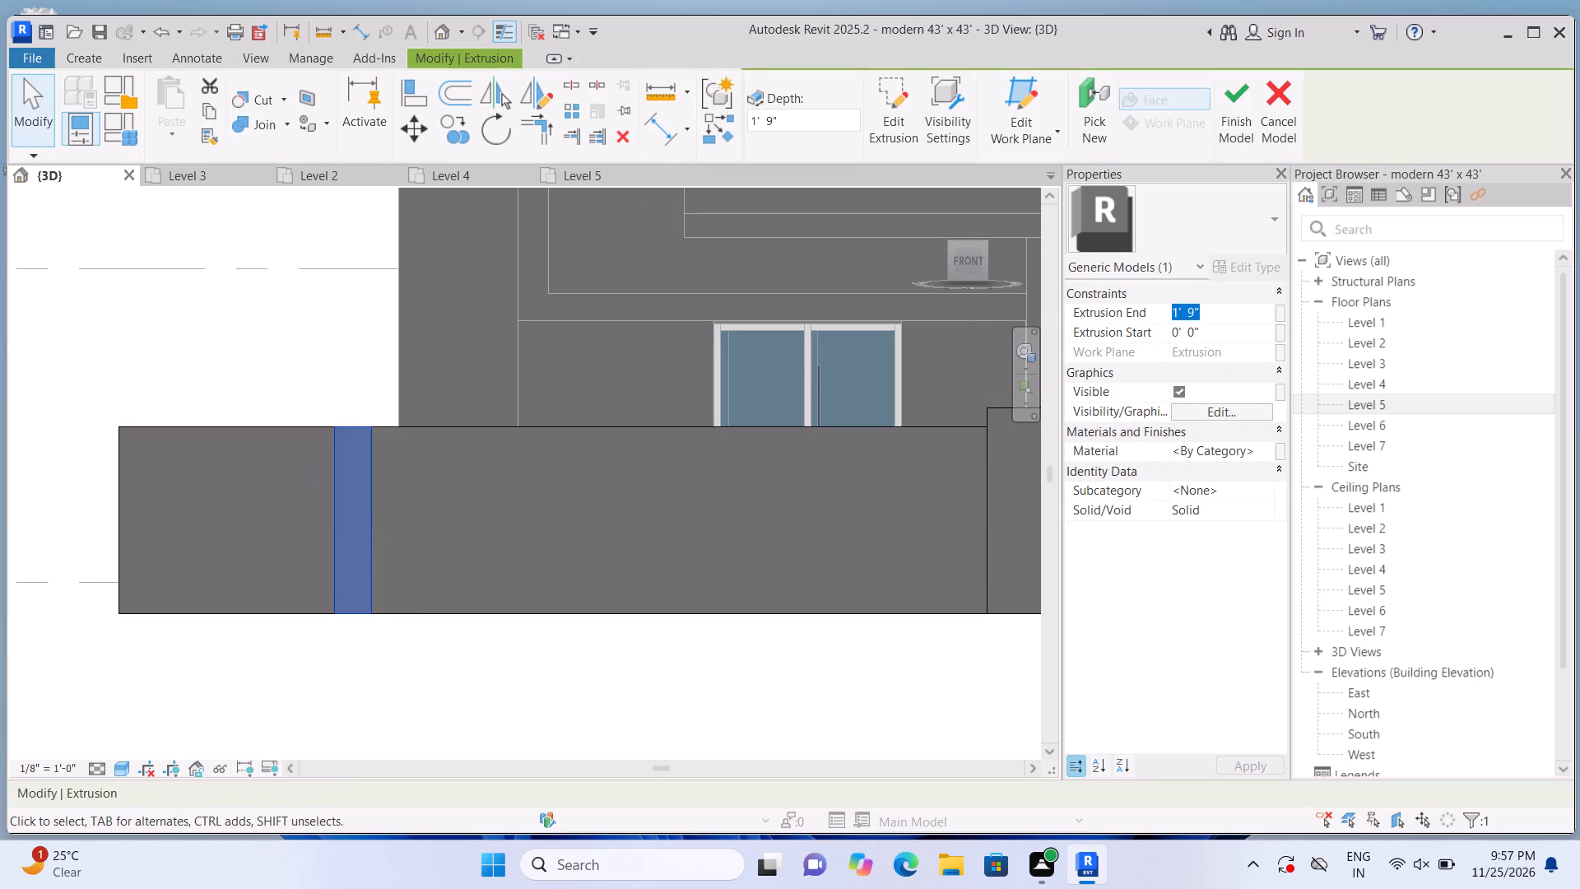
key(BackSpace)
text(6")
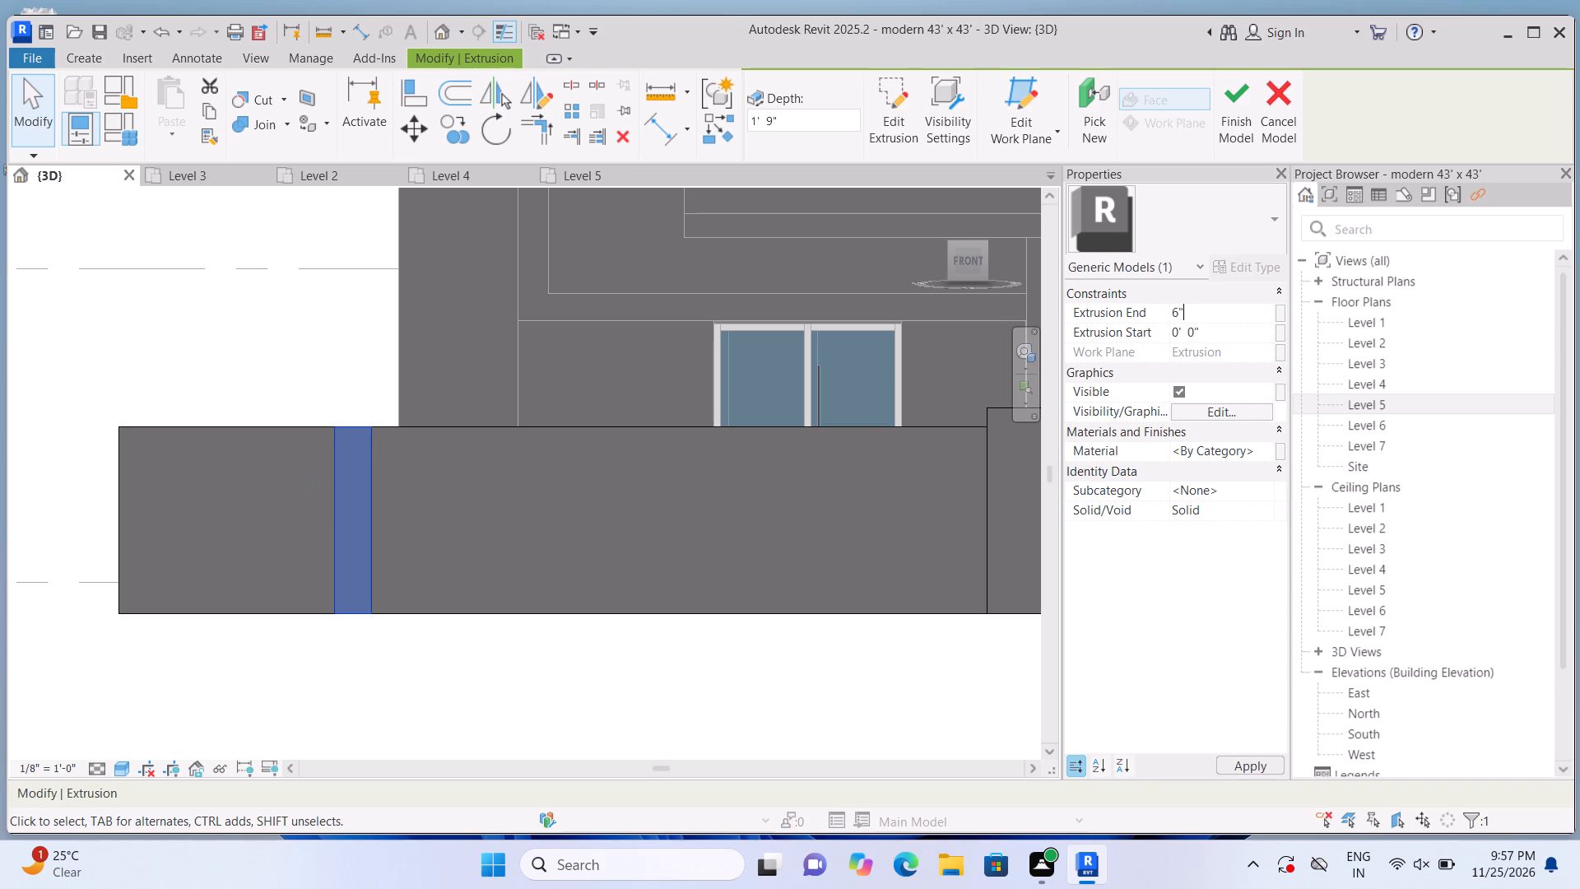
key(Return)
On the same wall face, extrude a horizontal band about 14'-9" long and 9" high along the wall's top, starting at the vertical strip.
click(87, 58)
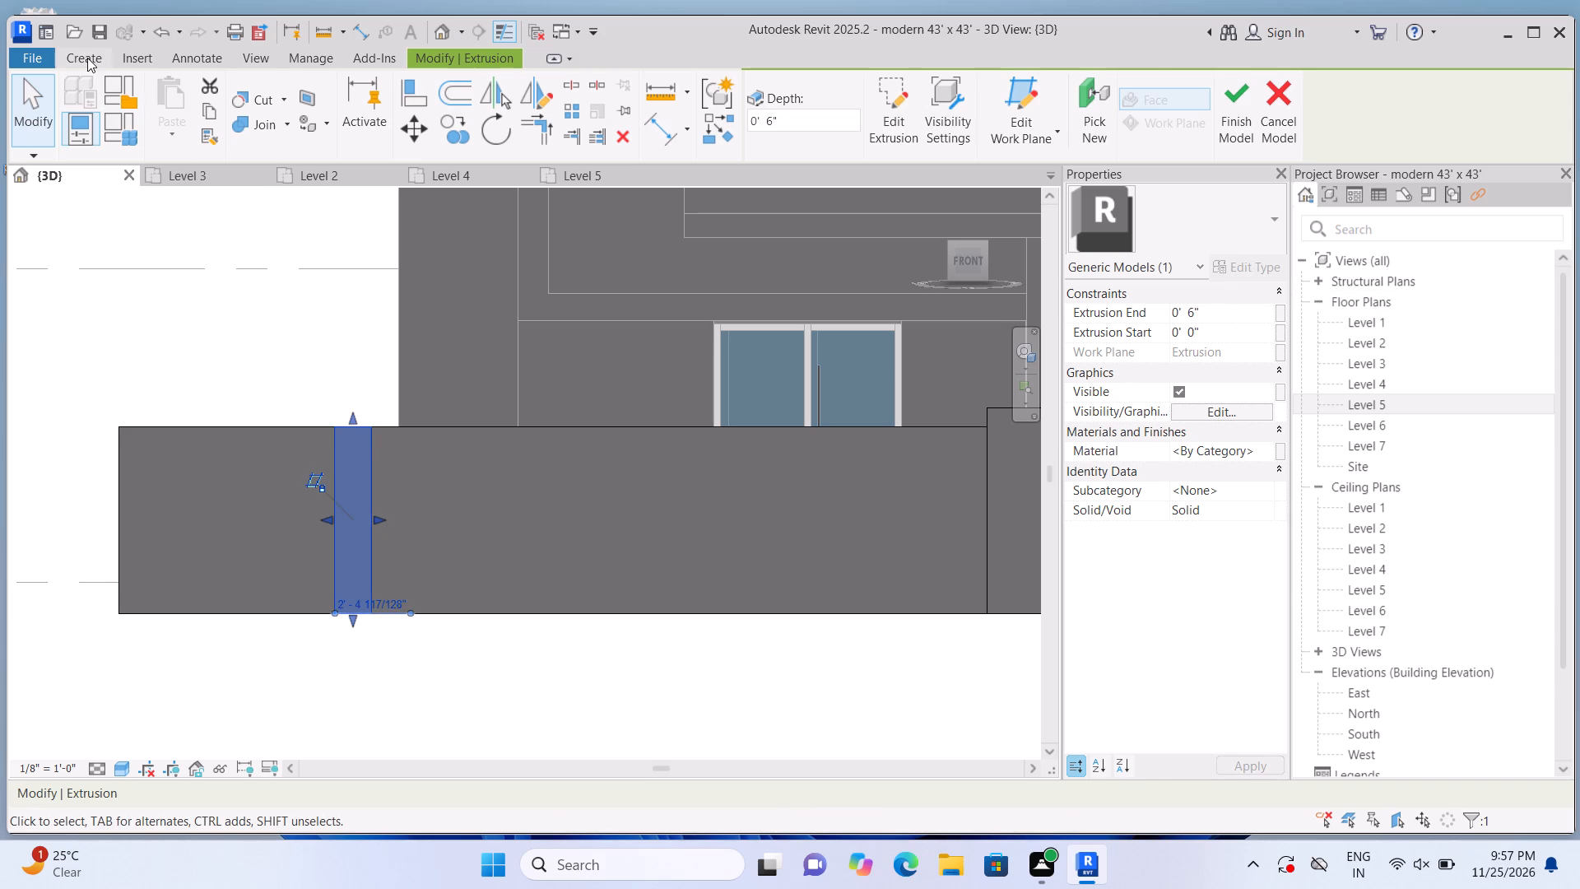
click(167, 107)
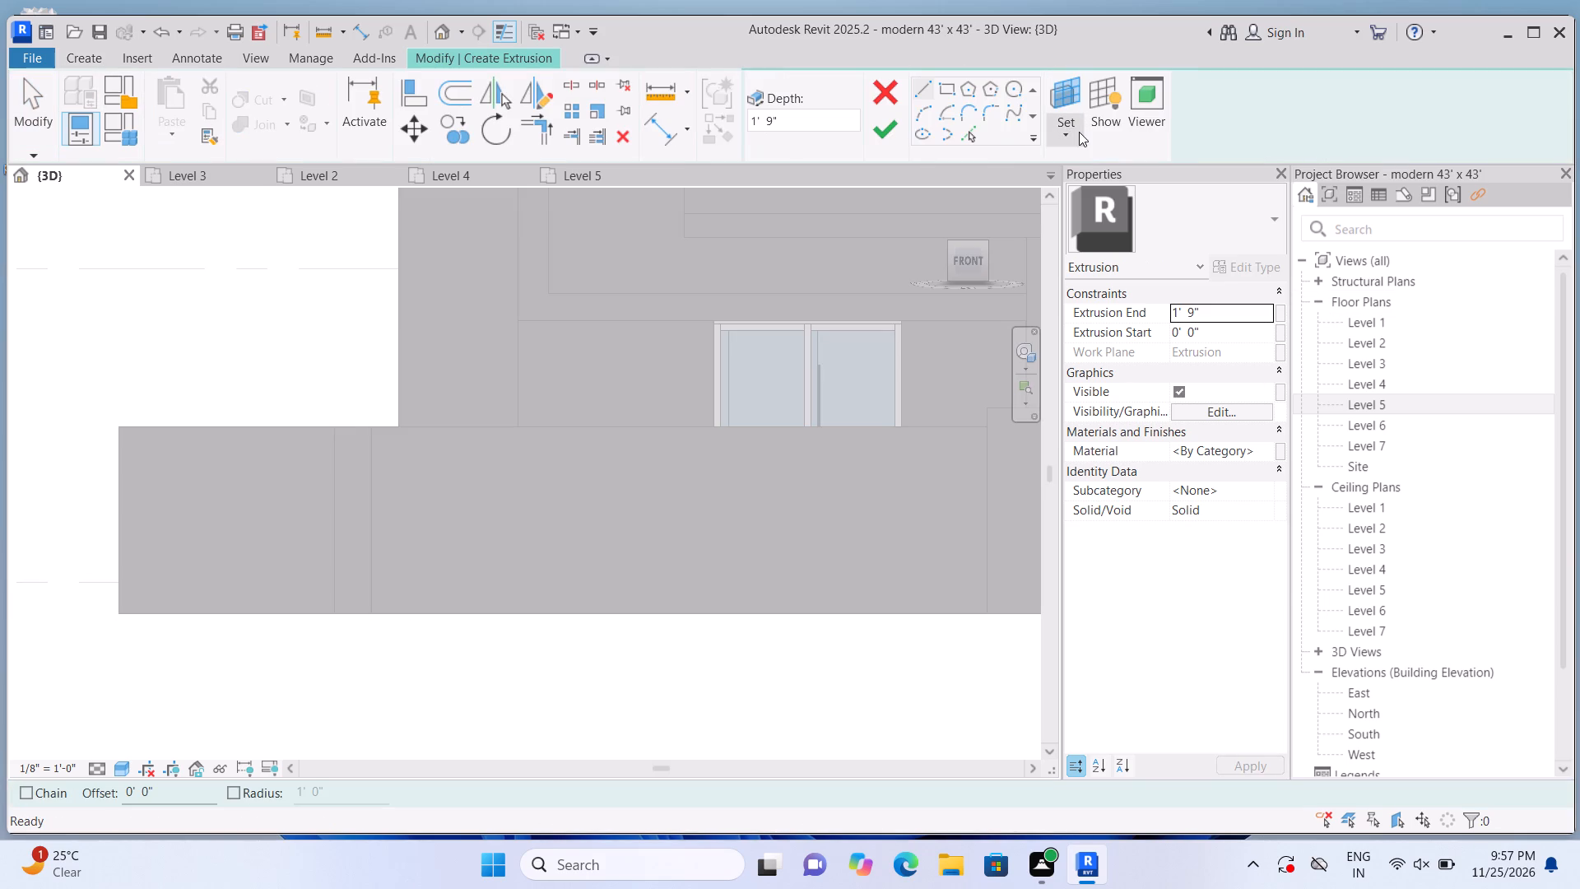
click(1079, 131)
click(1094, 203)
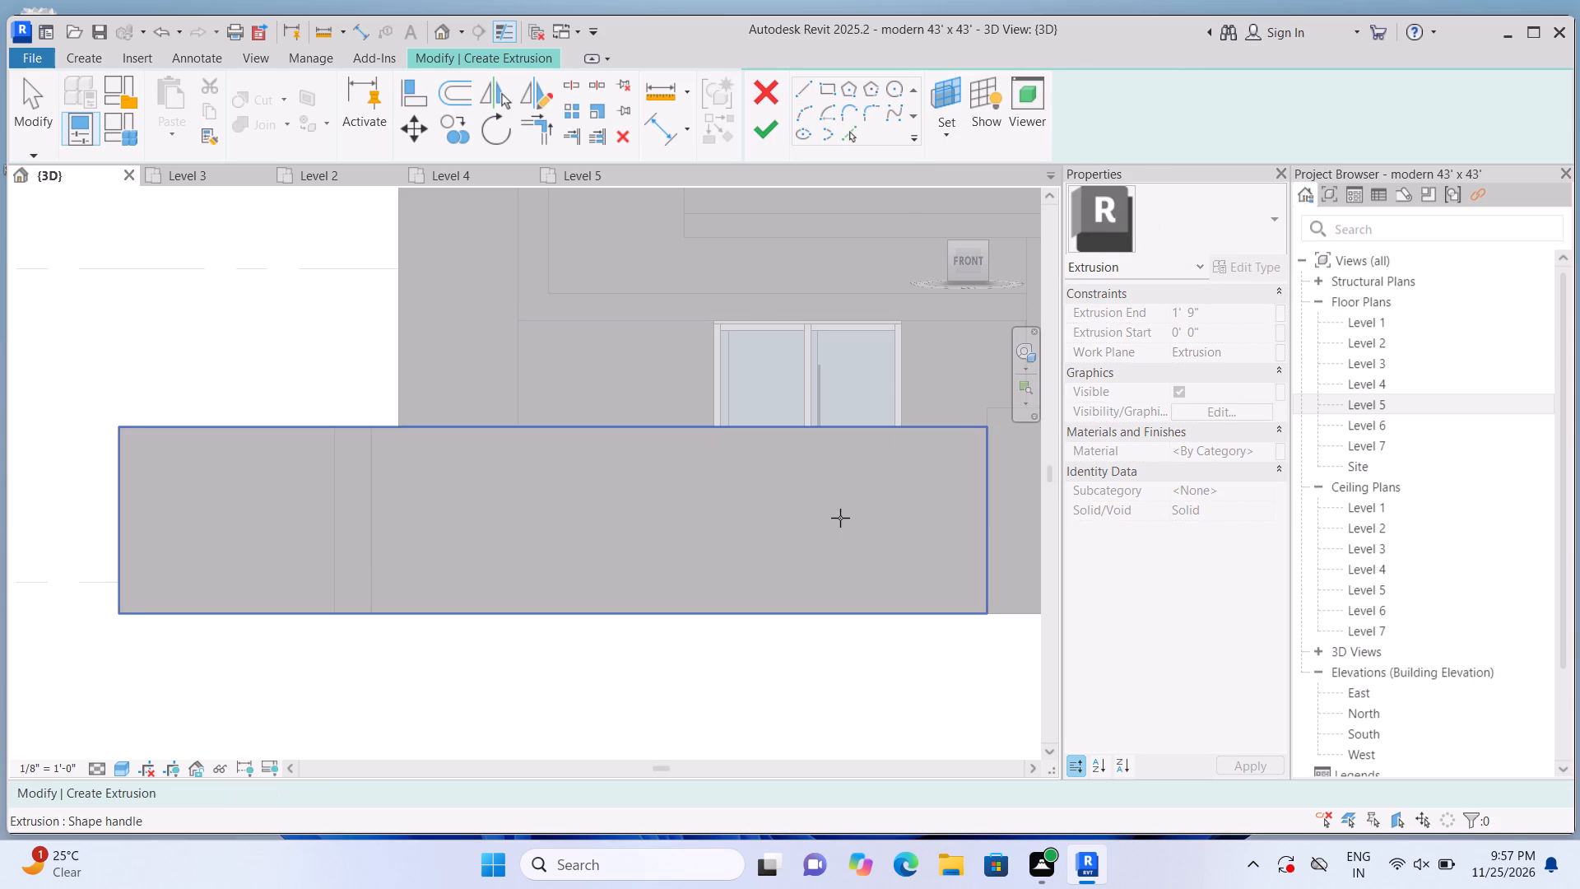
click(840, 518)
click(952, 93)
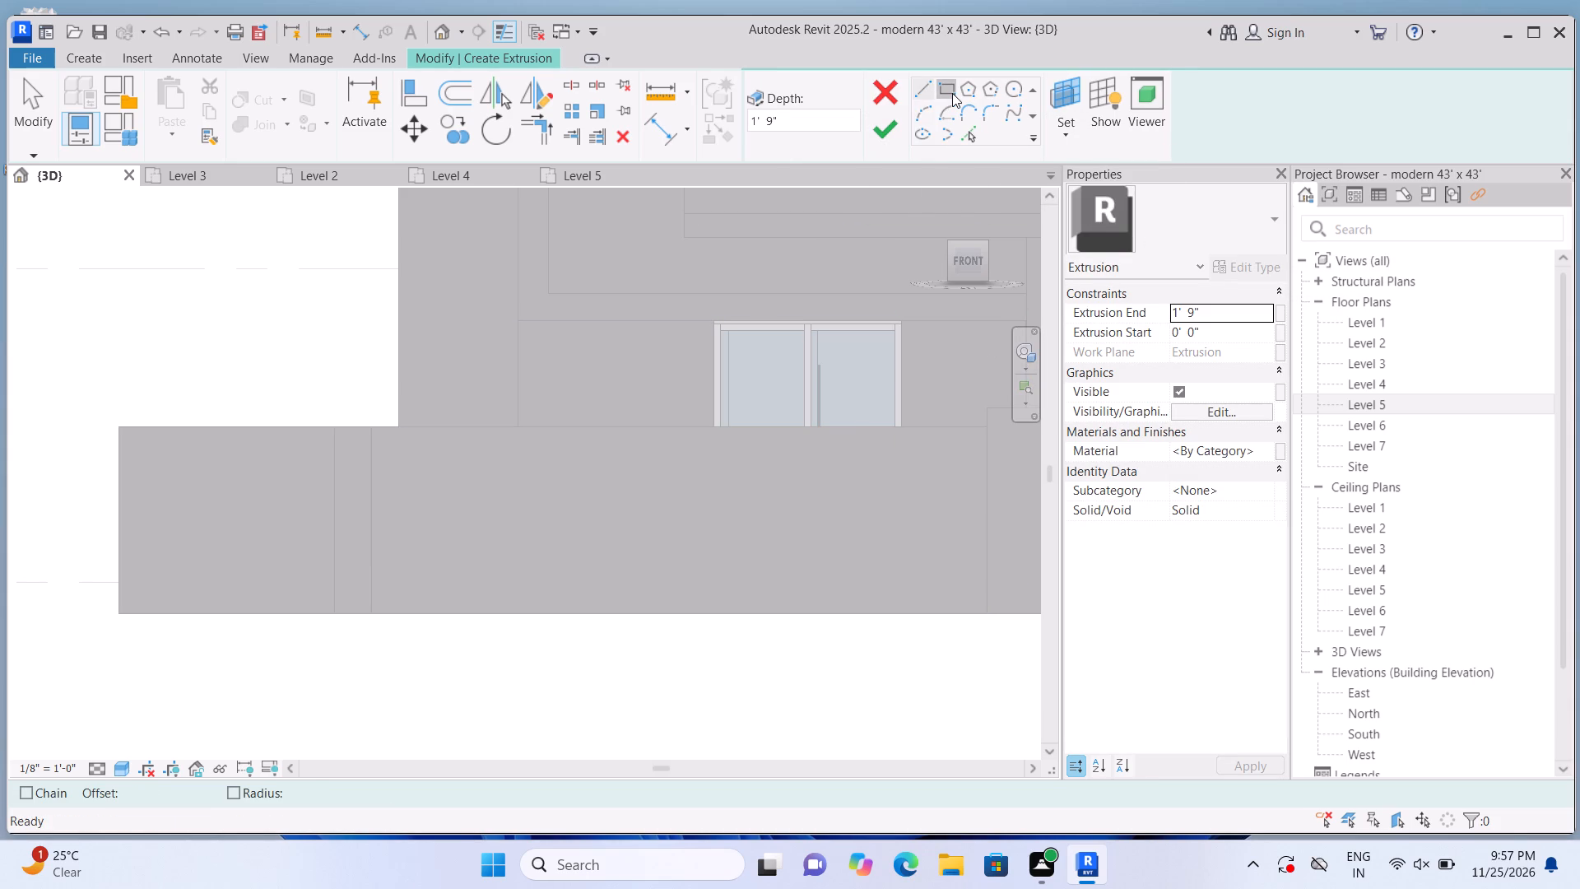
drag(369, 421, 377, 426)
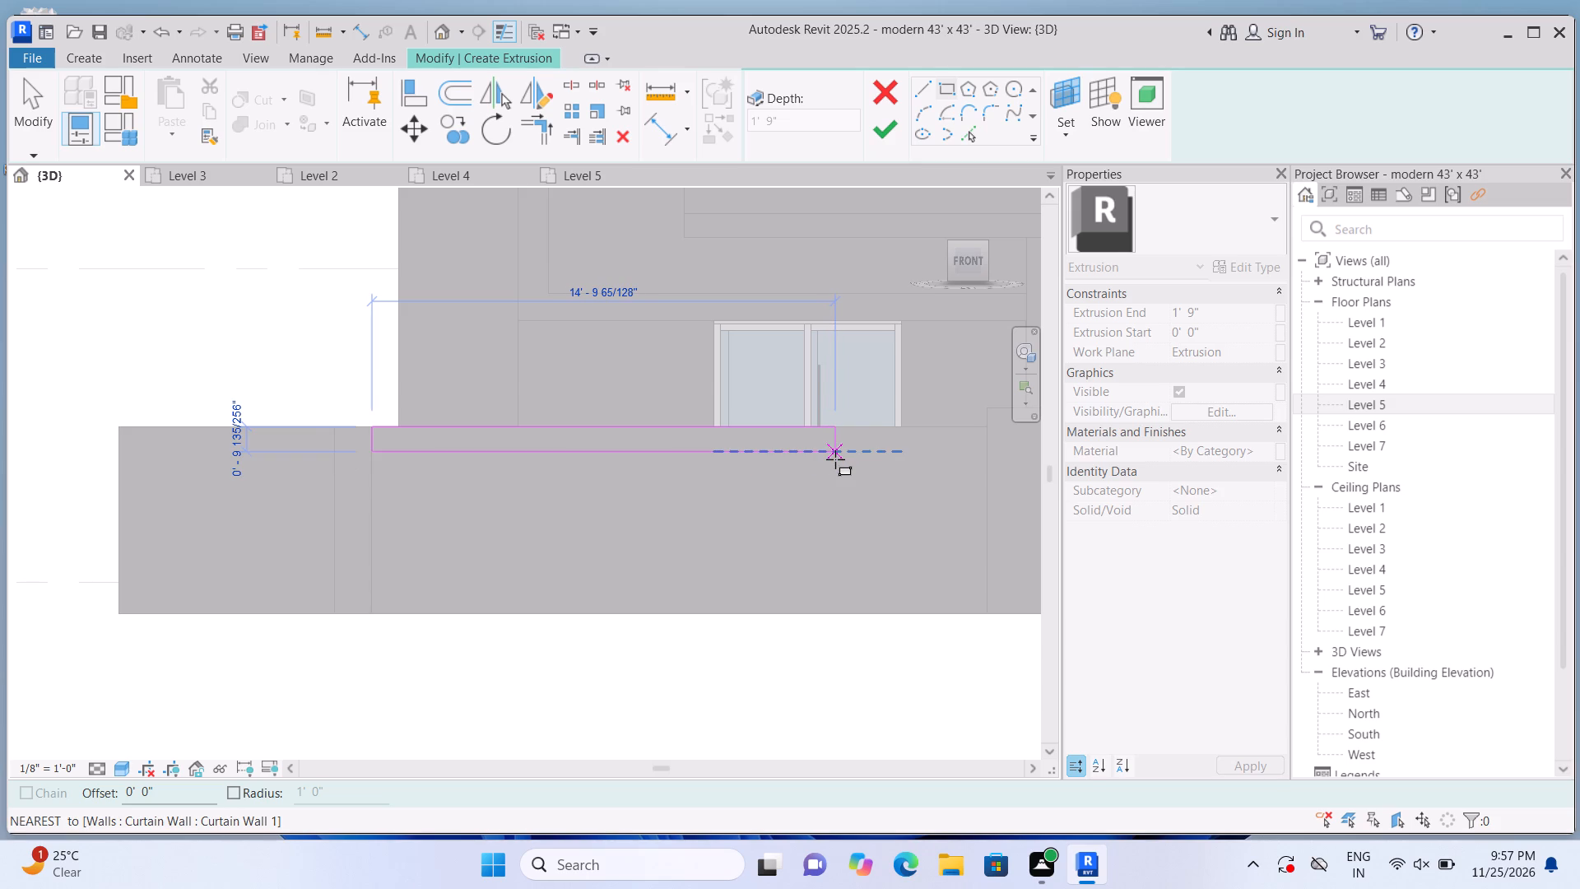
click(835, 459)
click(887, 128)
Stretch the horizontal band's lower edge downward to make the band deeper.
scroll(646, 430, up, 1)
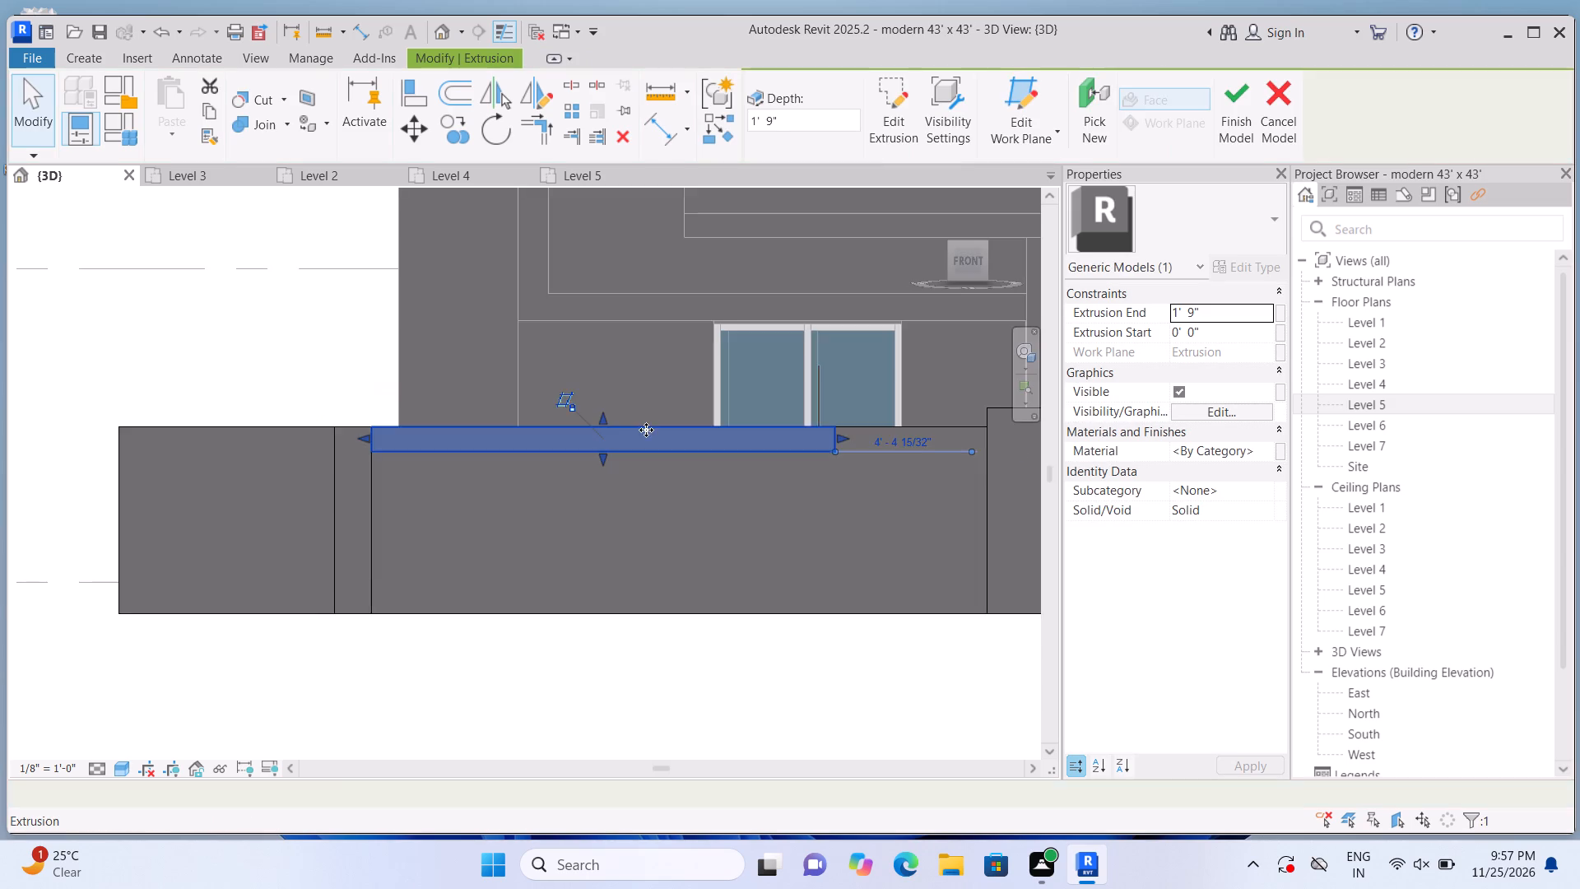
drag(597, 459, 599, 472)
scroll(620, 444, down, 1)
click(526, 665)
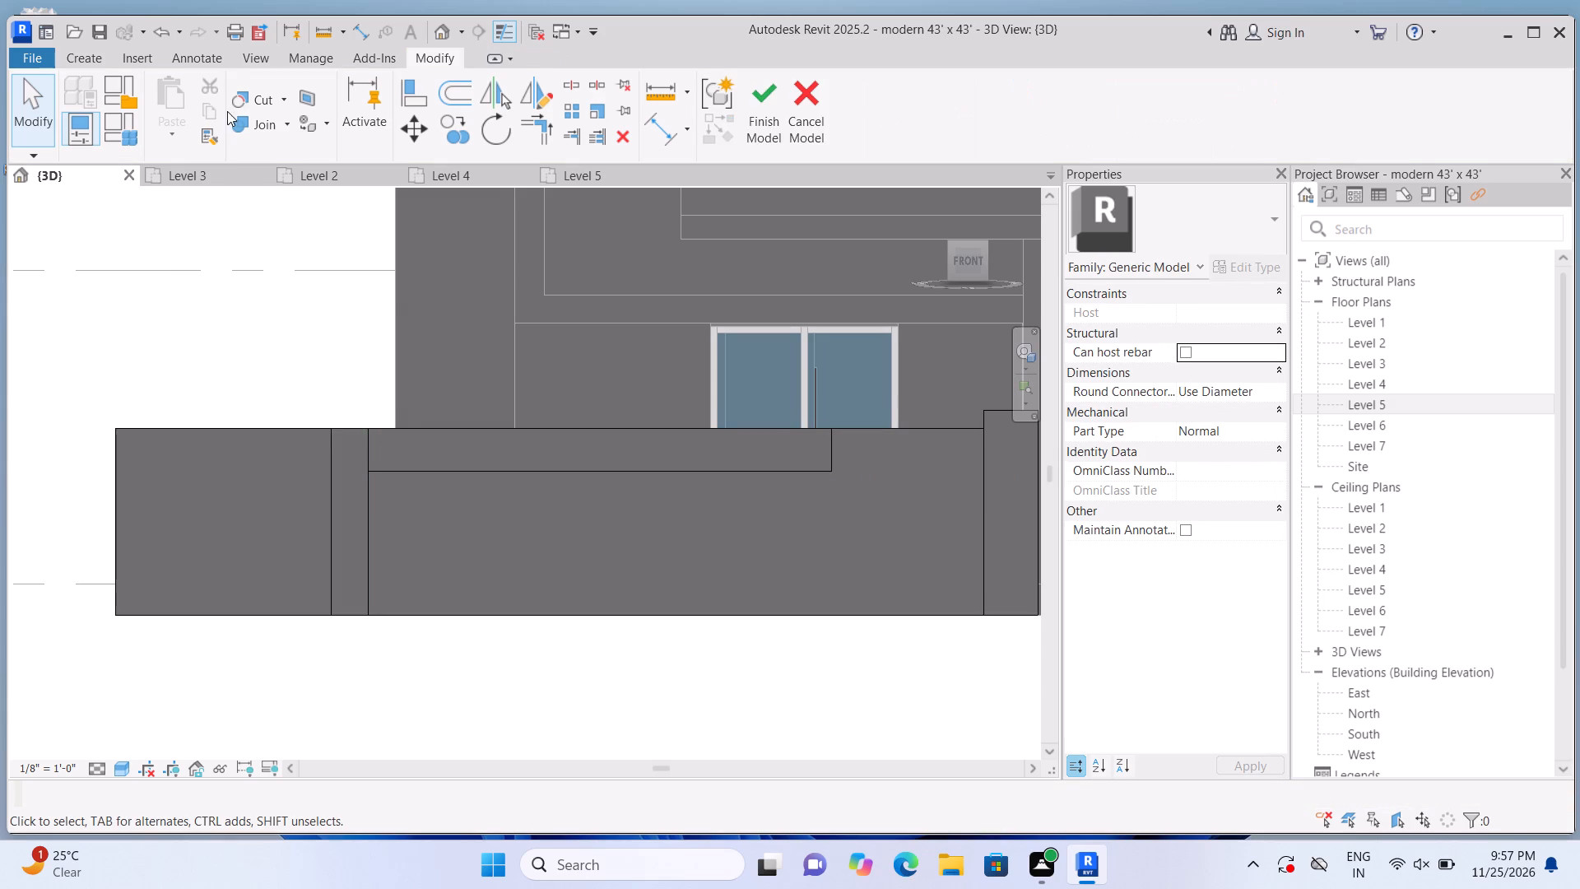
Join the geometry of the wall's vertical strip with the horizontal band along the wall's top.
click(281, 123)
click(285, 169)
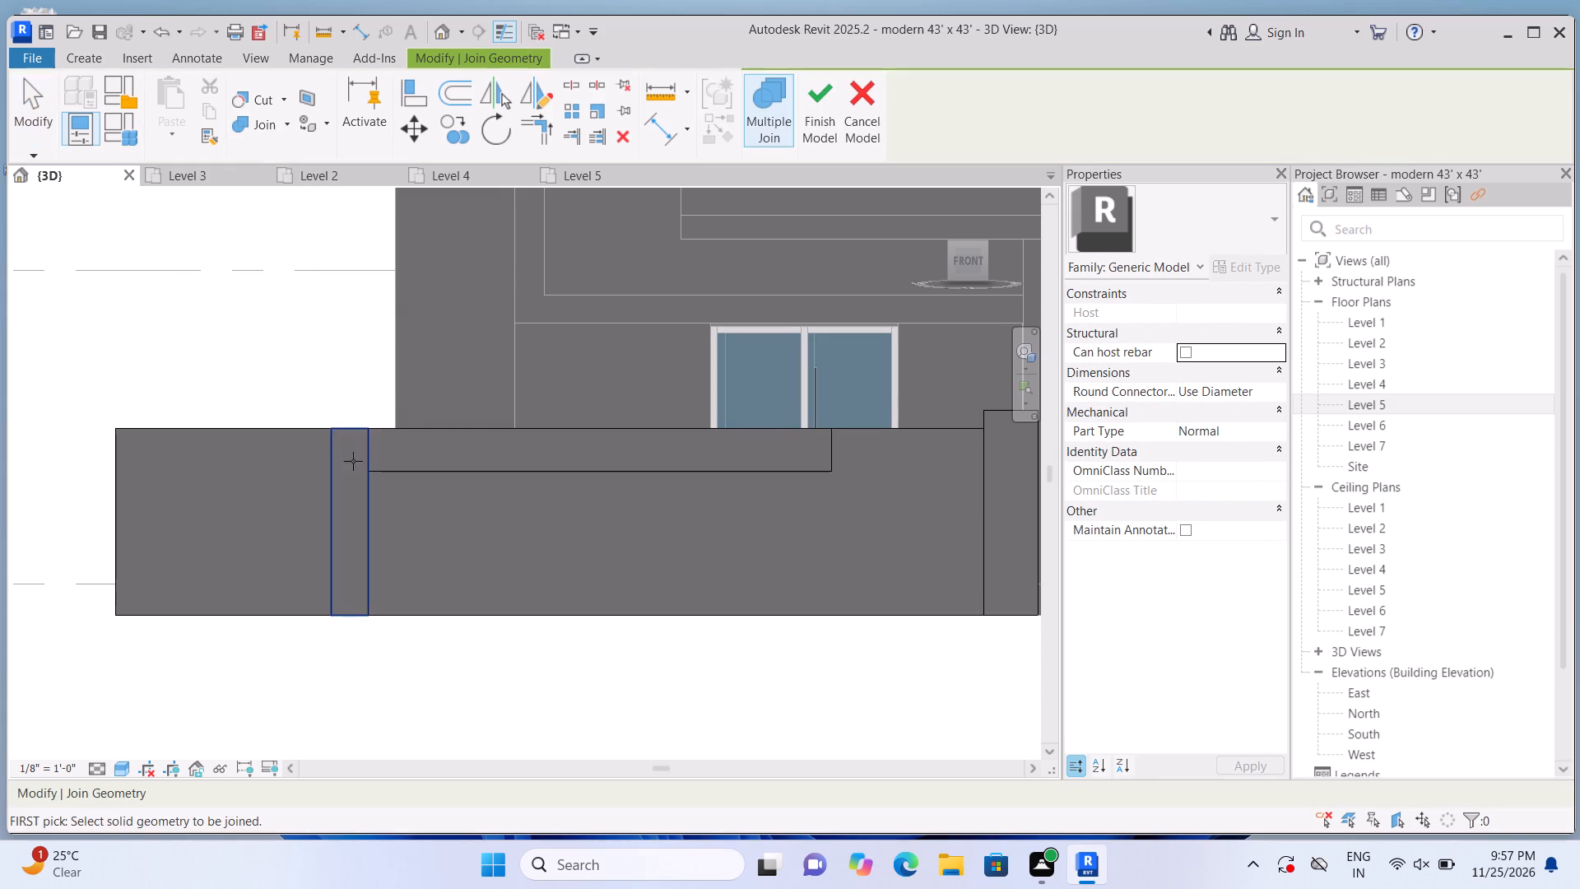
click(355, 468)
click(416, 463)
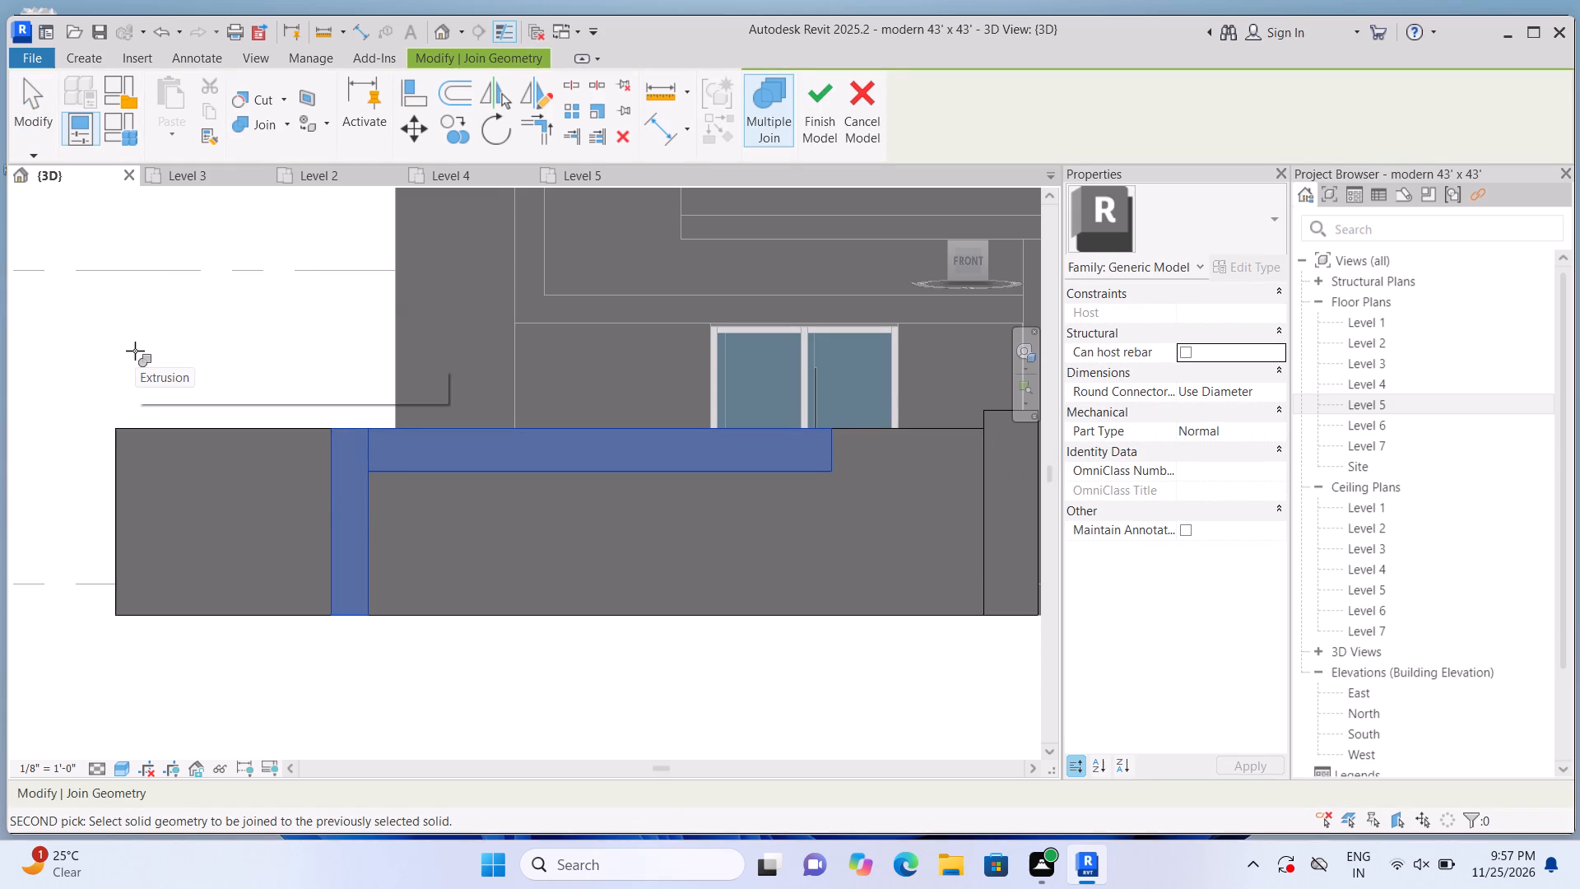
click(142, 345)
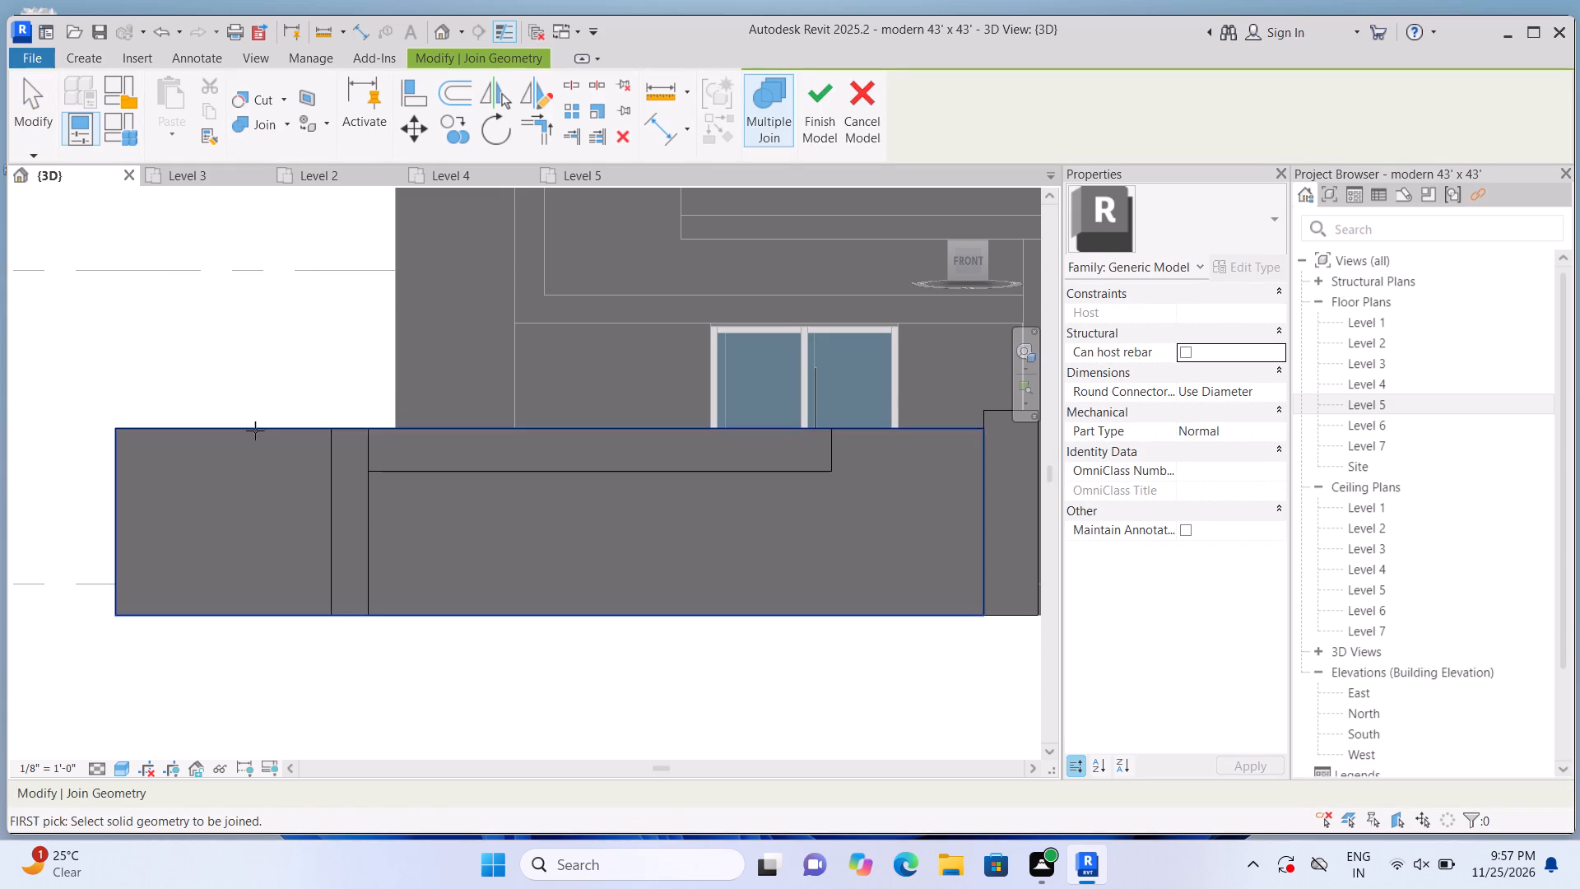
scroll(280, 454, up, 4)
click(394, 464)
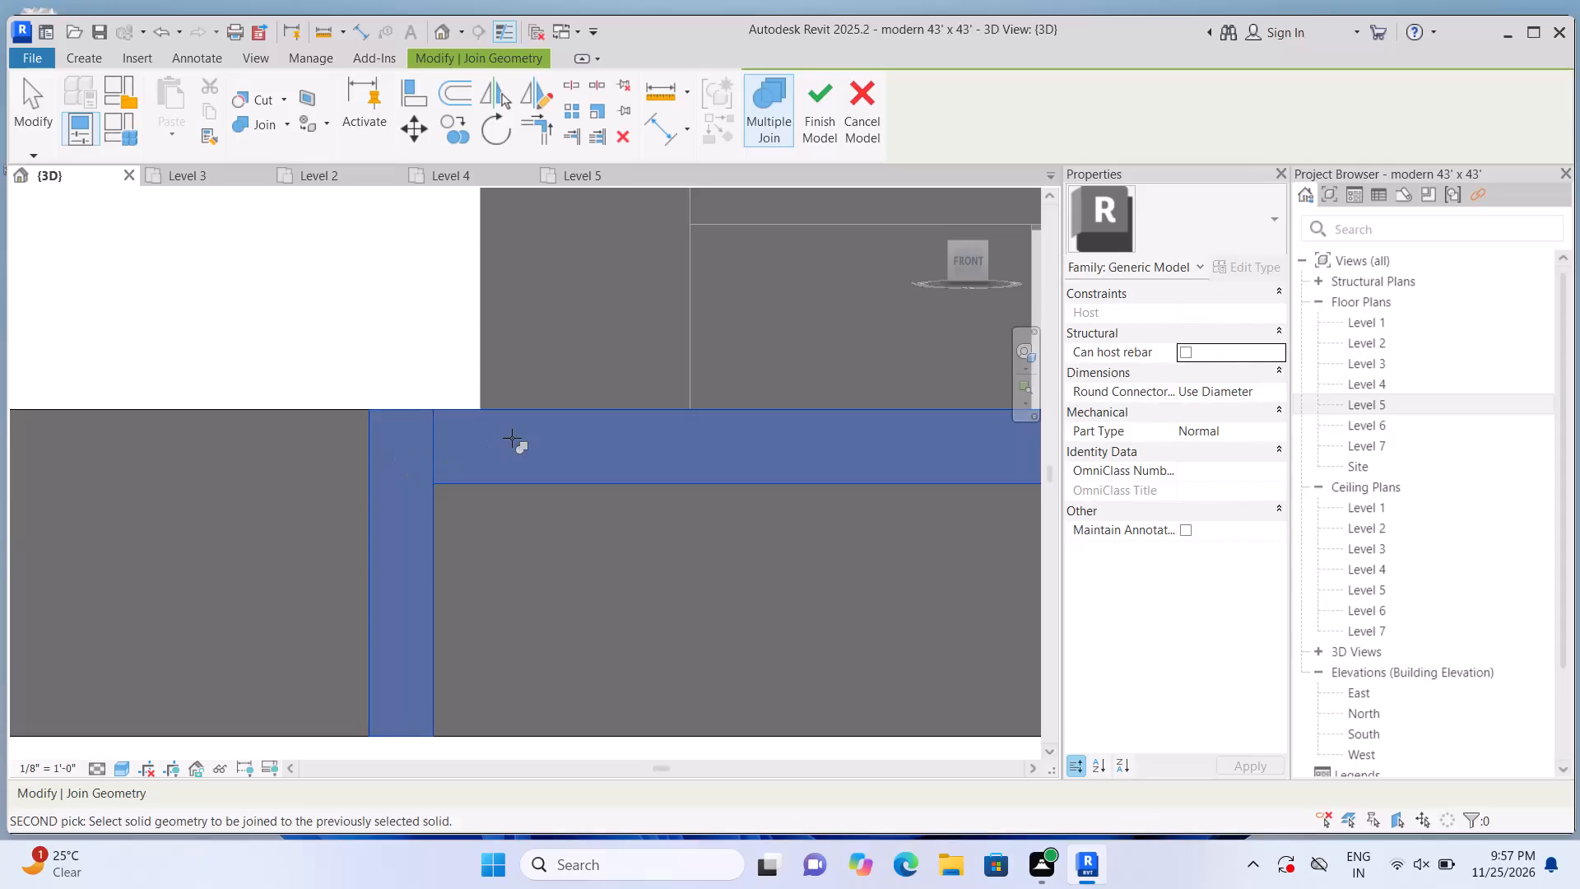
click(512, 438)
key(Escape)
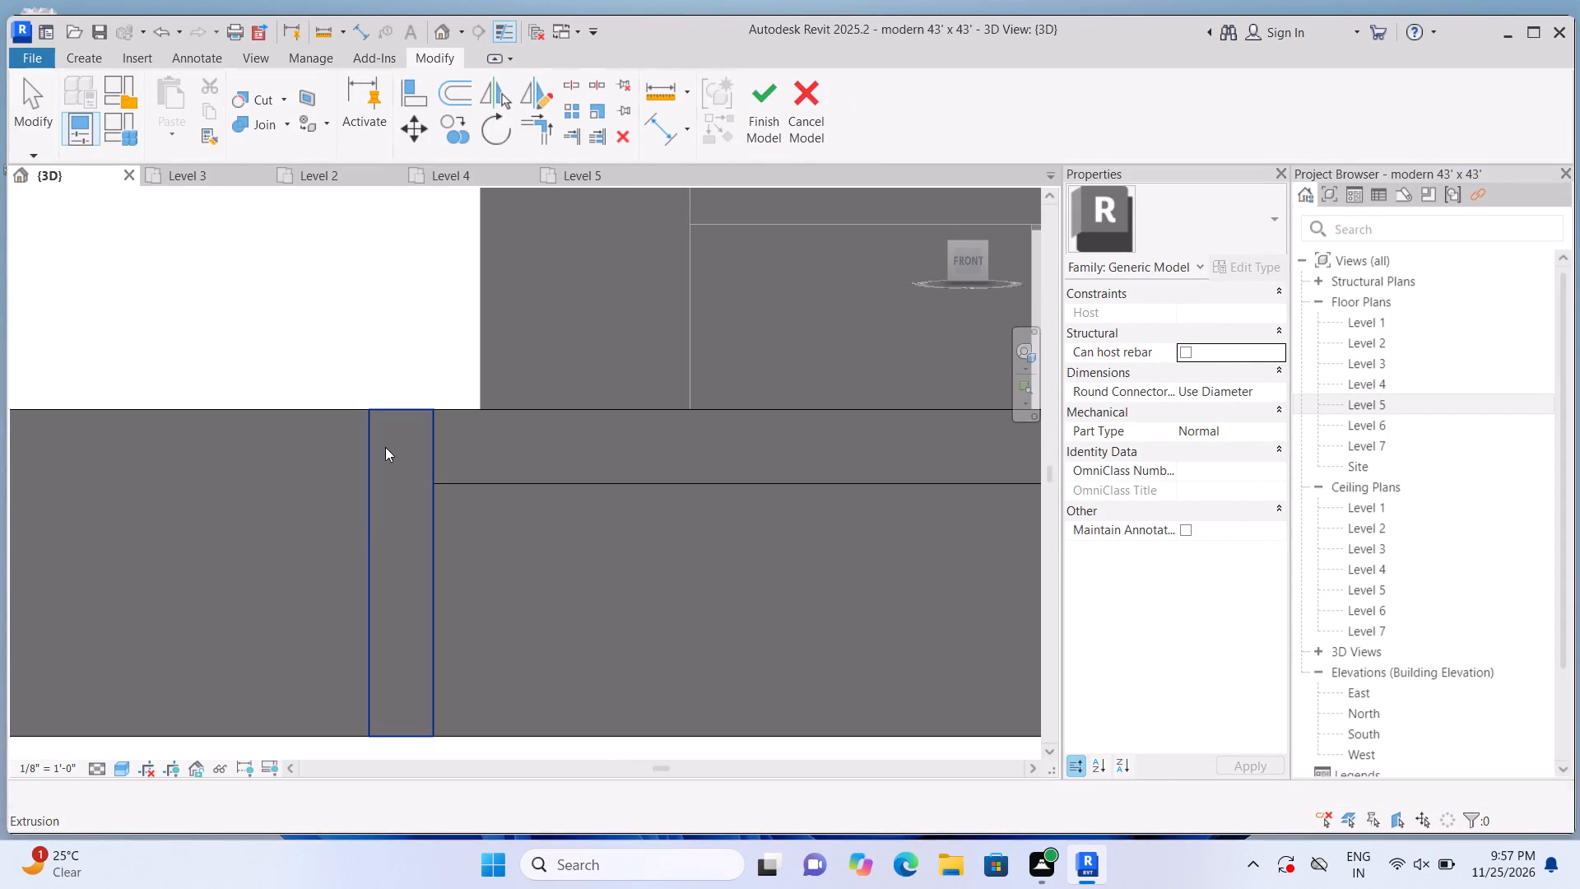
Set the horizontal band's extrusion end to 6".
click(392, 481)
scroll(361, 459, down, 2)
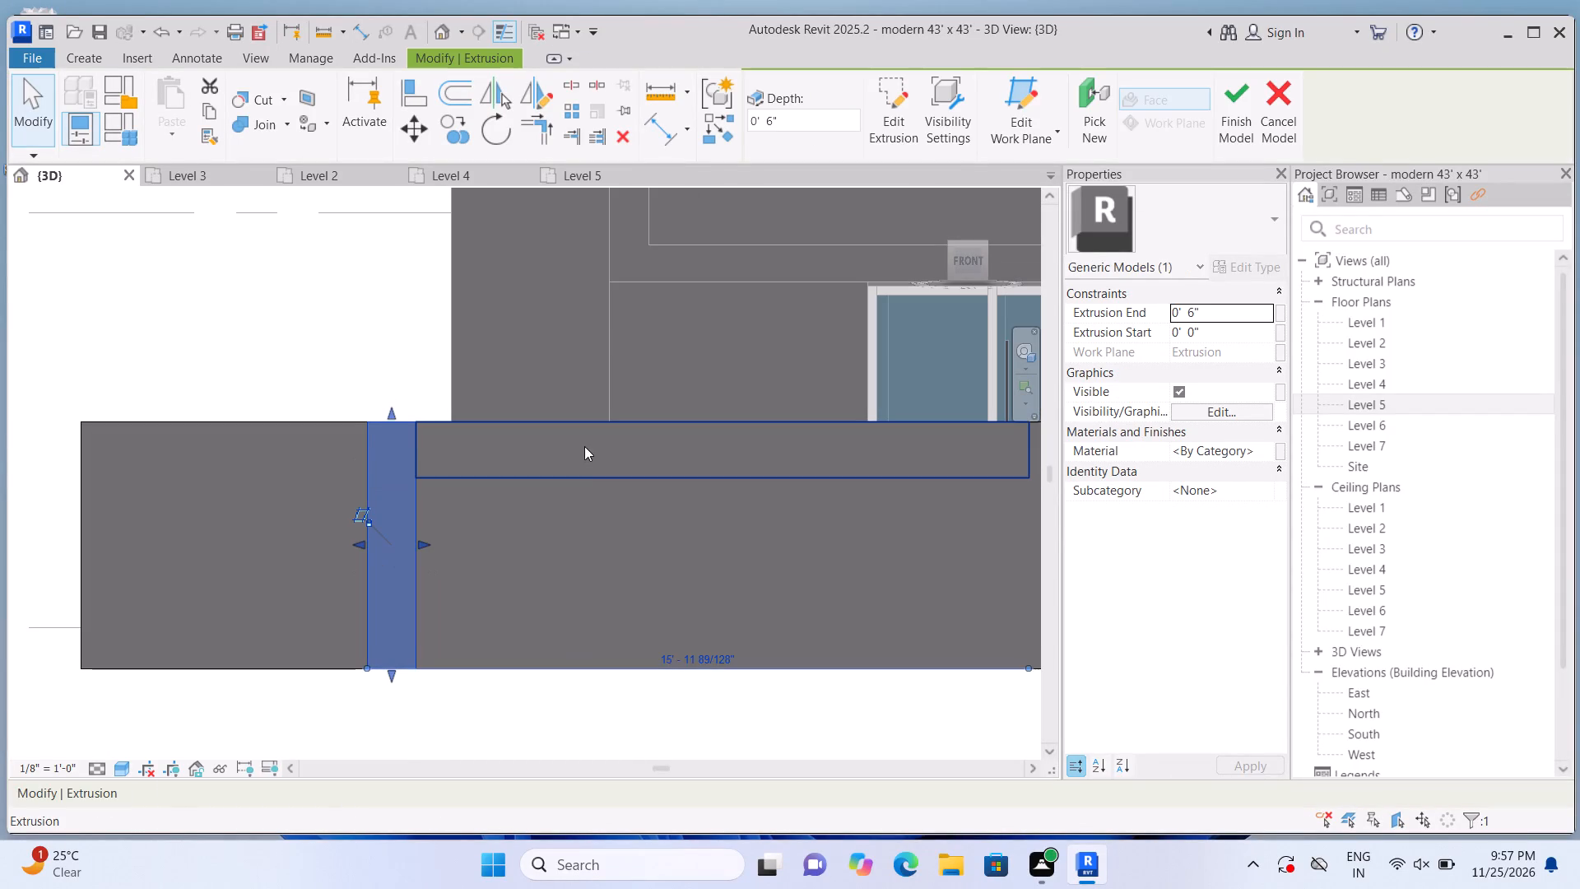
click(586, 446)
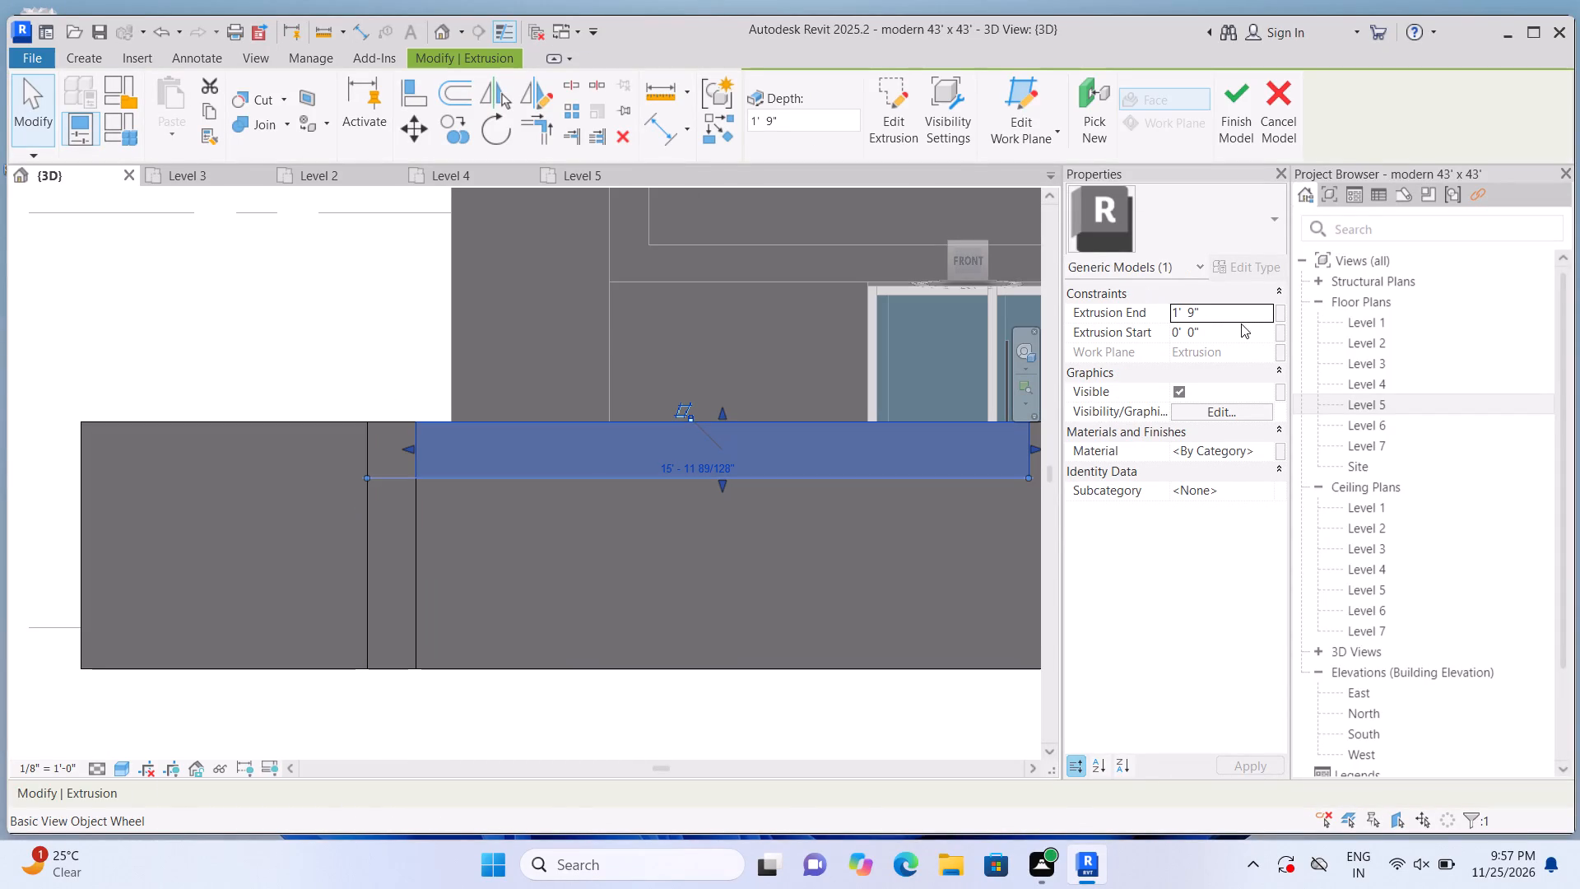
click(1238, 317)
key(BackSpace)
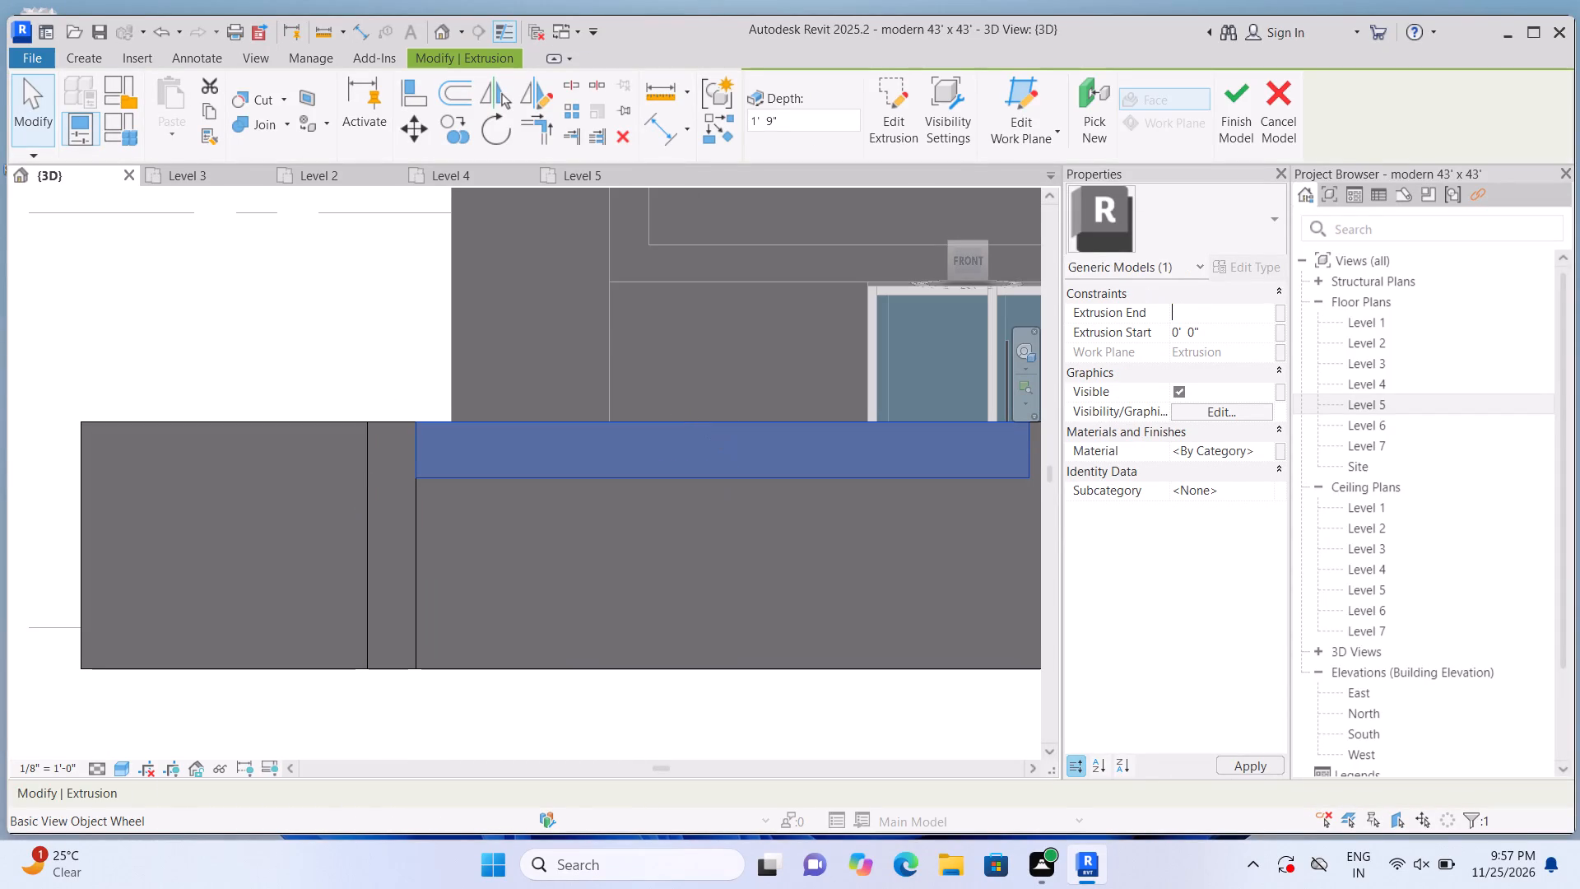
text(6")
key(Return)
Run Join Geometry again on the vertical strip and the horizontal band.
click(286, 123)
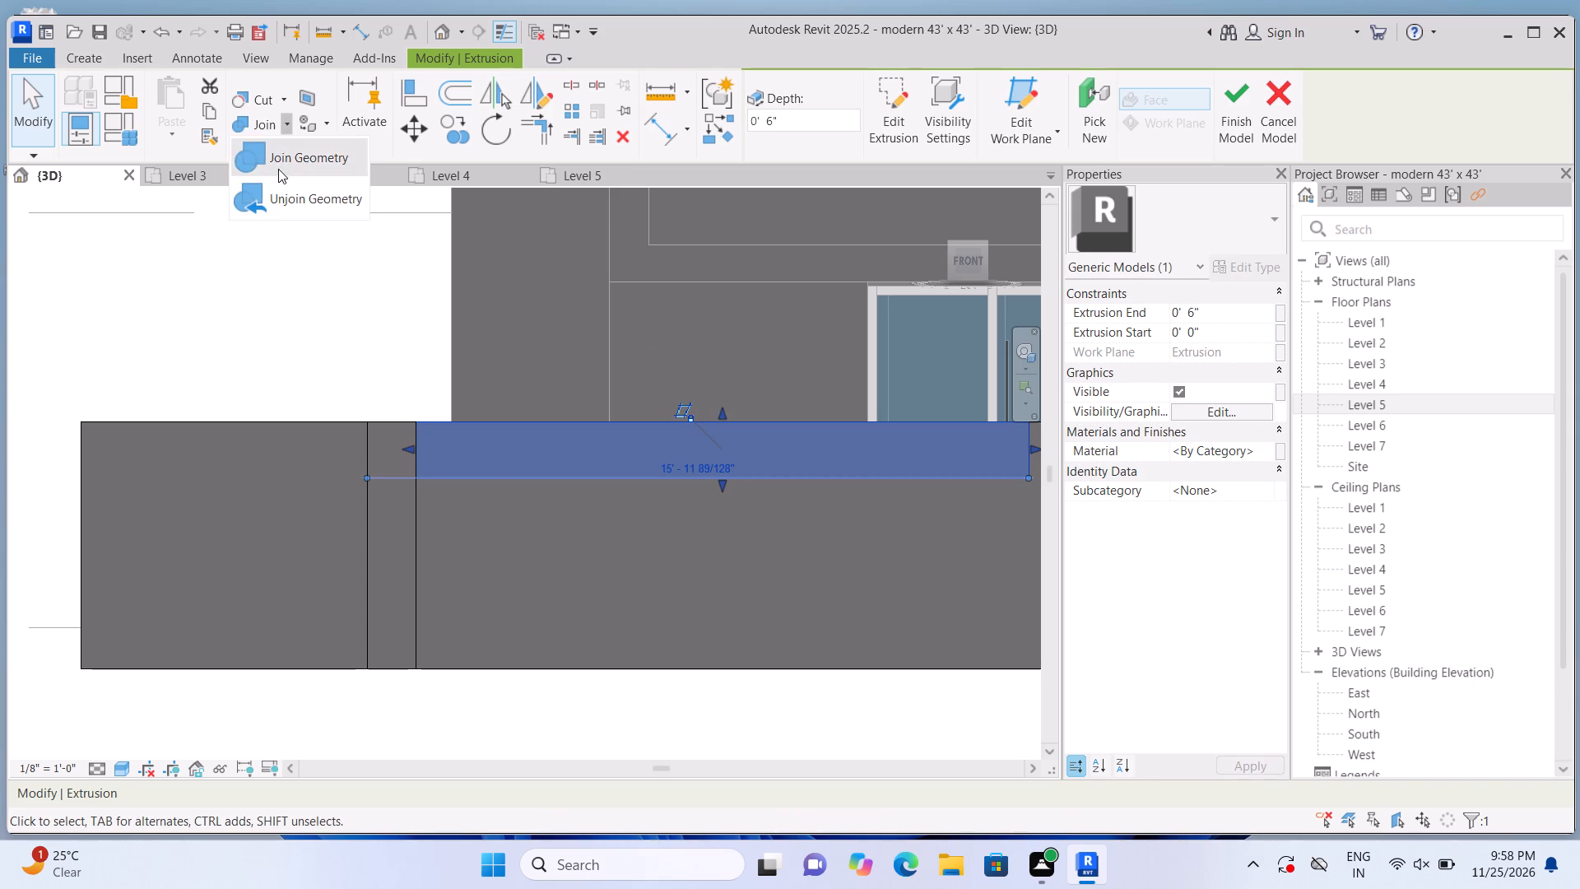
click(278, 167)
click(388, 496)
click(293, 344)
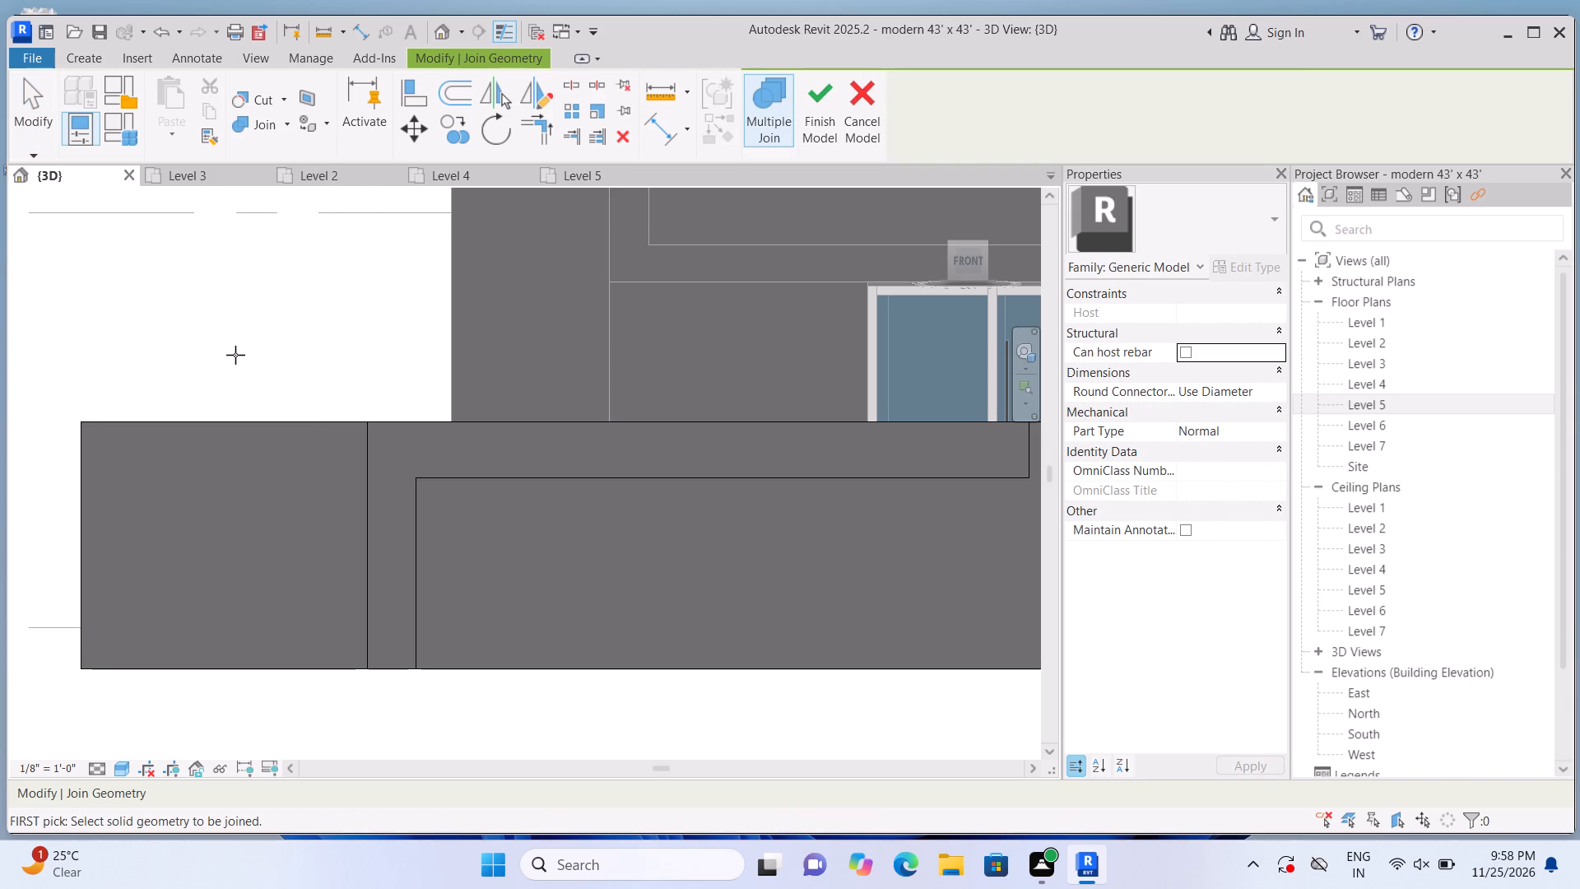
Using the boundary wall's front face as work plane, extrude a second full-height vertical strip starting at the horizontal band's free end.
scroll(72, 179, down, 2)
middle_drag(194, 242, 120, 274)
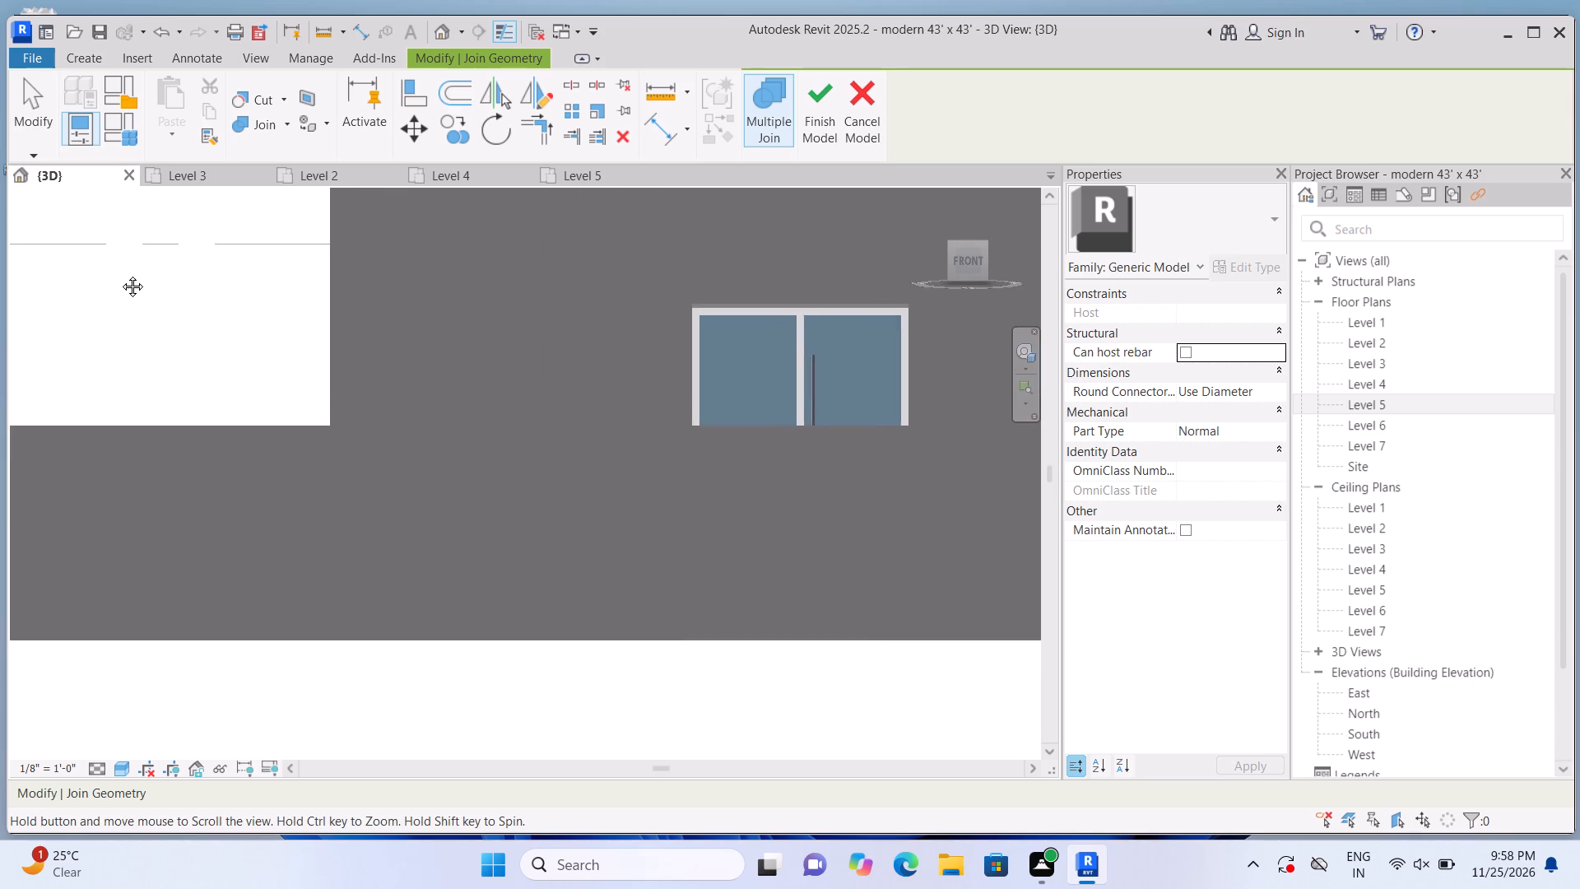
middle_drag(120, 274, 0, 291)
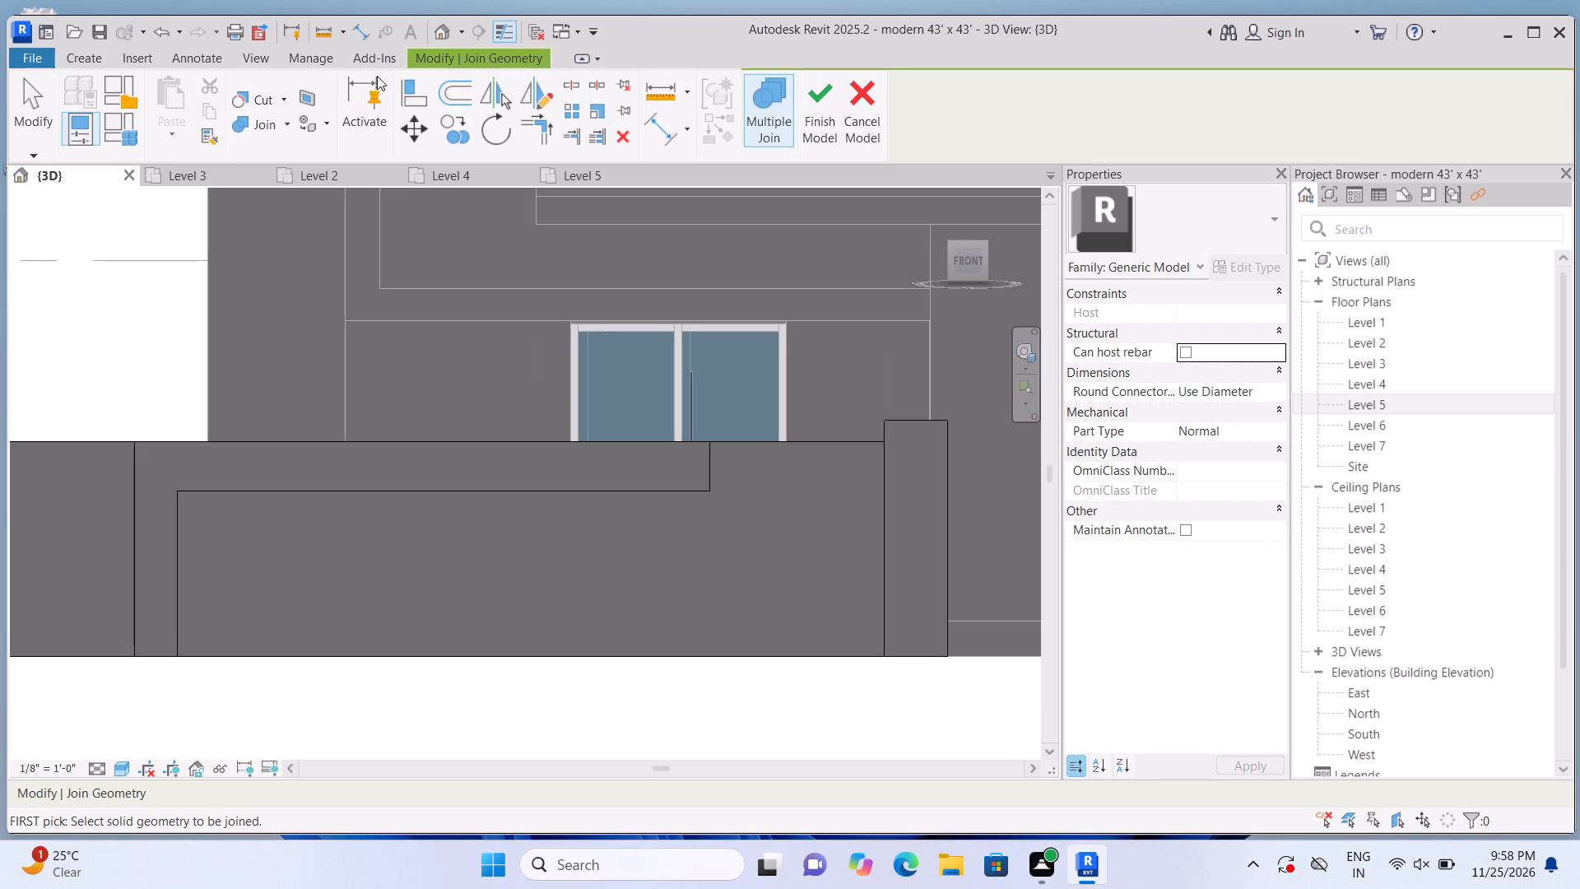
click(89, 67)
click(178, 123)
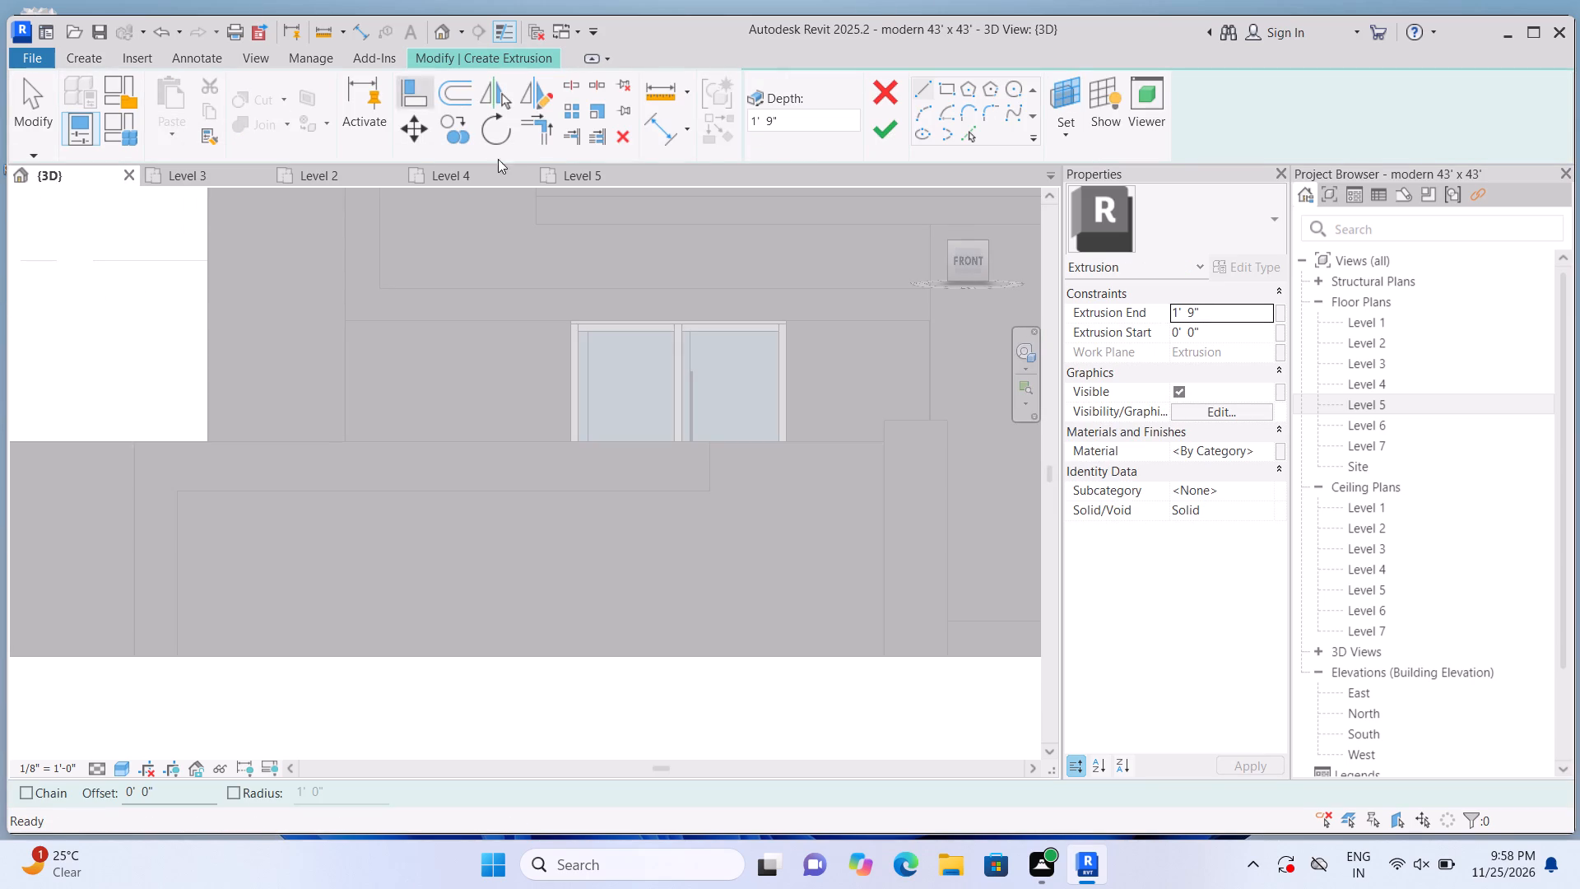
click(1052, 138)
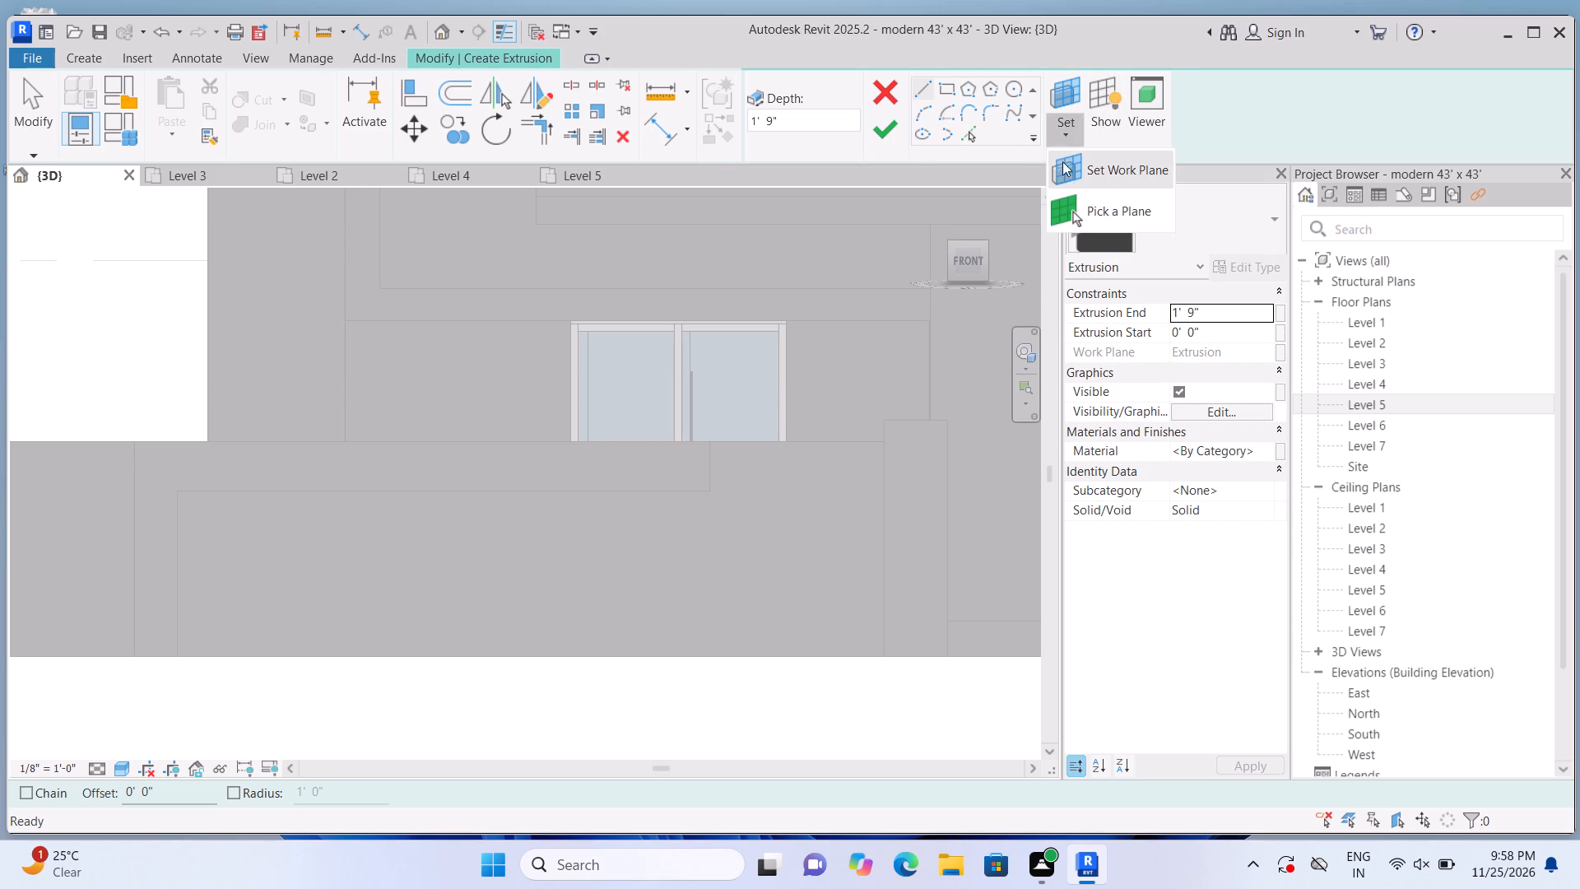
click(1075, 200)
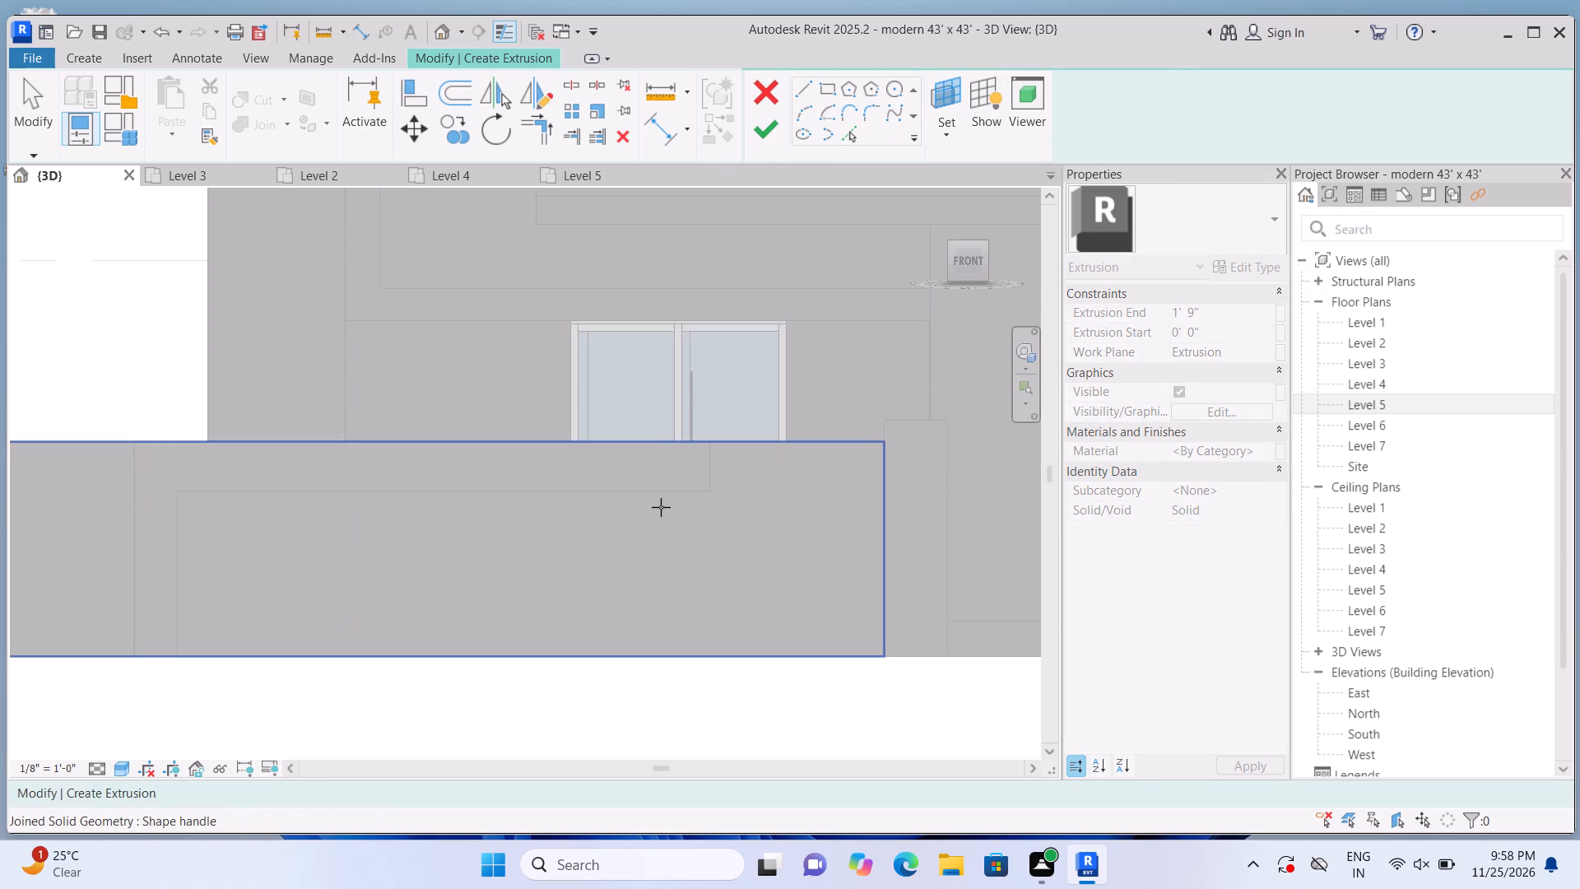
click(657, 505)
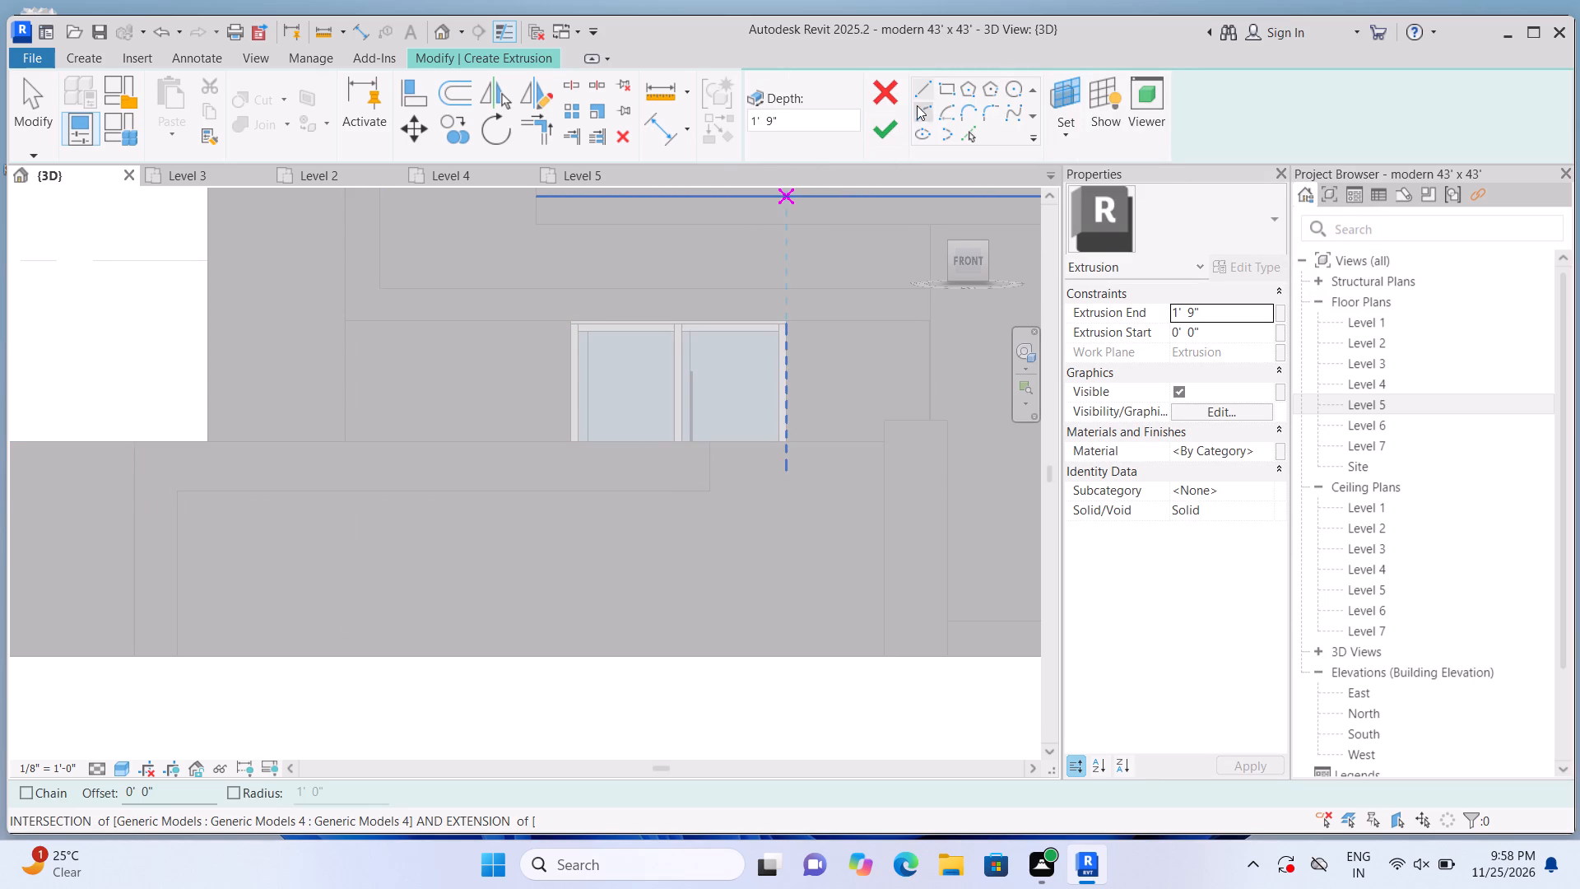
click(946, 86)
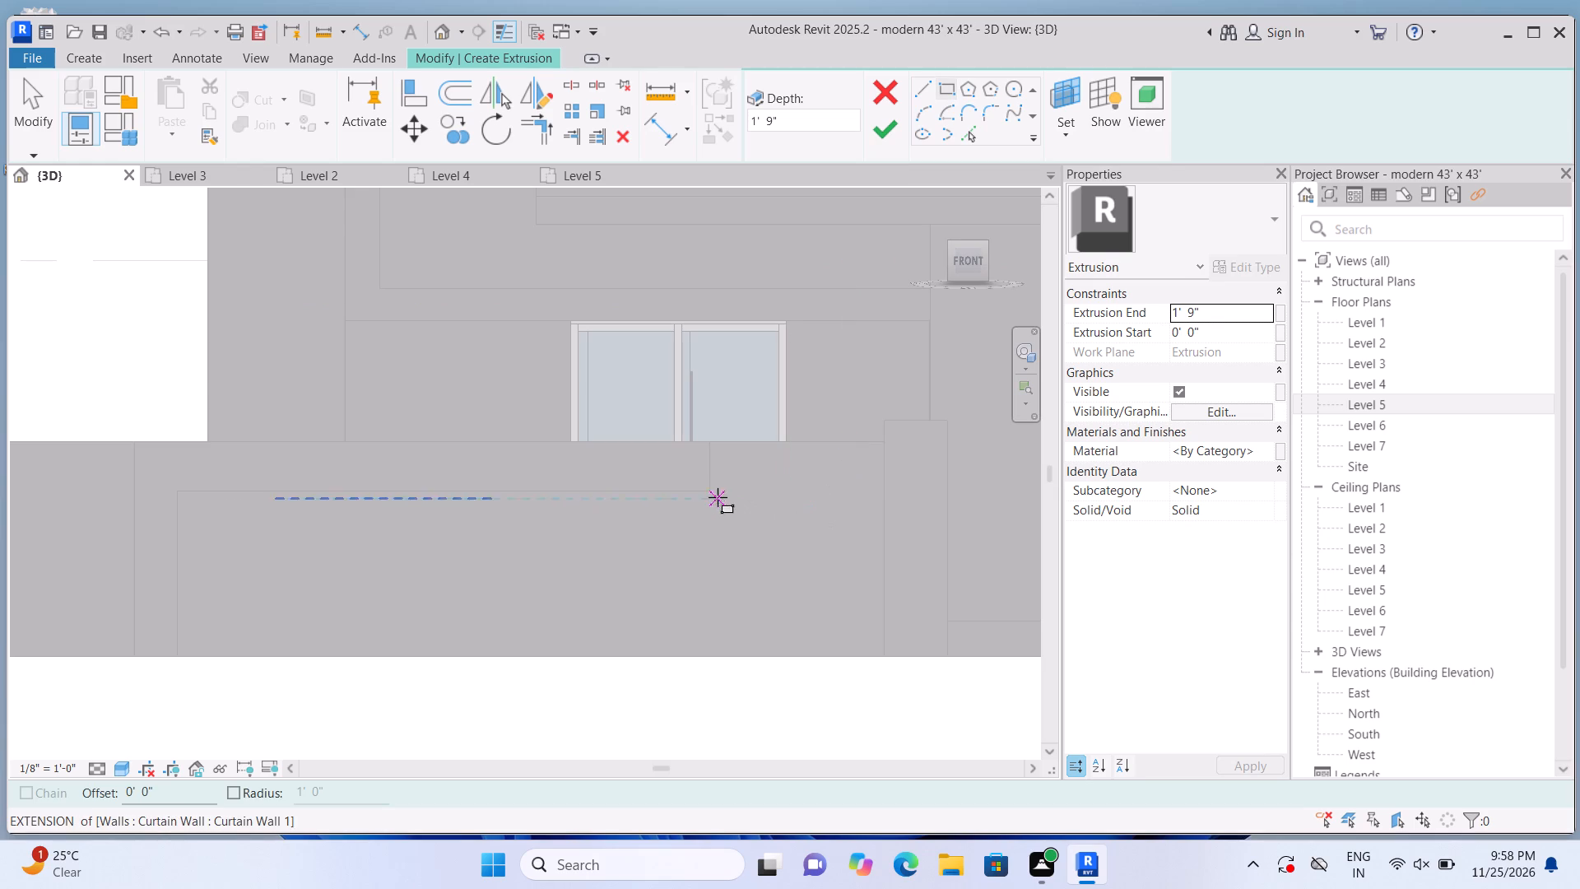
click(713, 447)
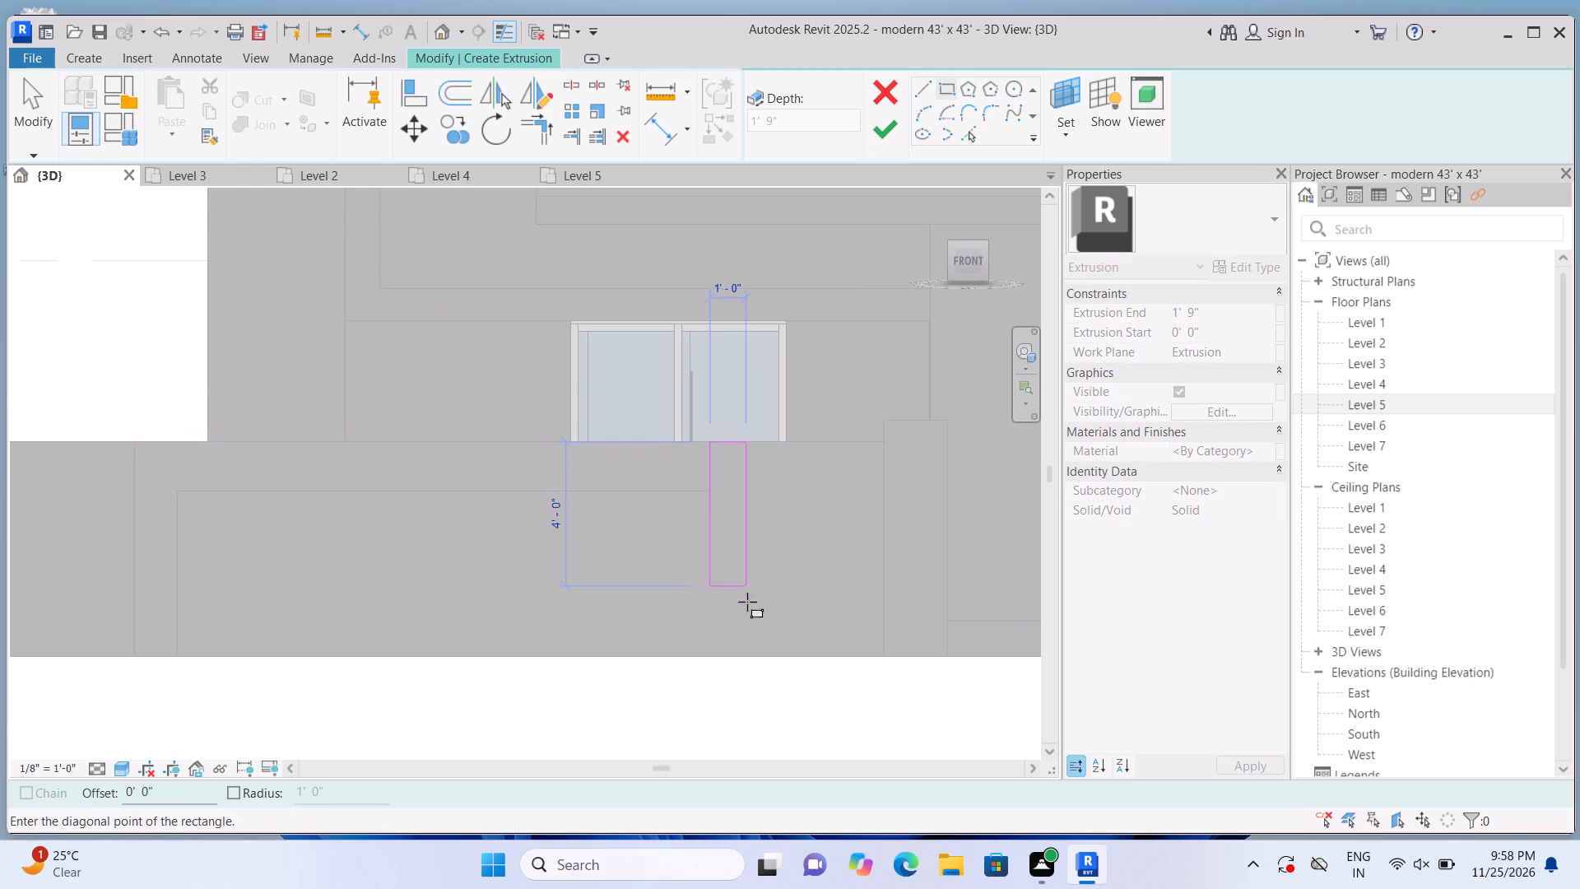
double_click(759, 654)
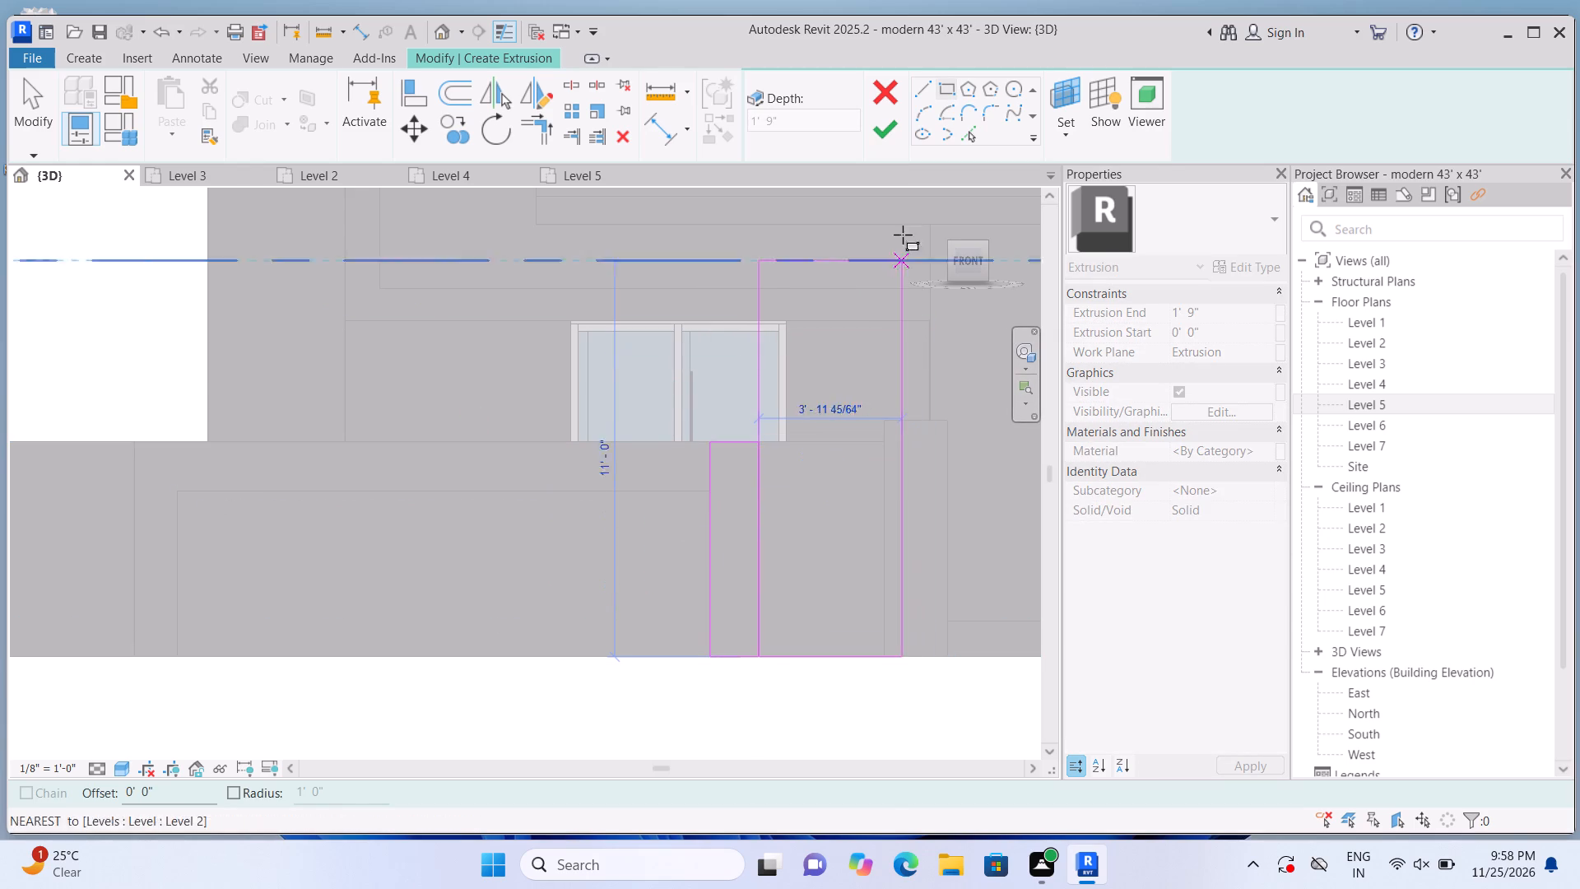
click(882, 134)
scroll(887, 317, down, 1)
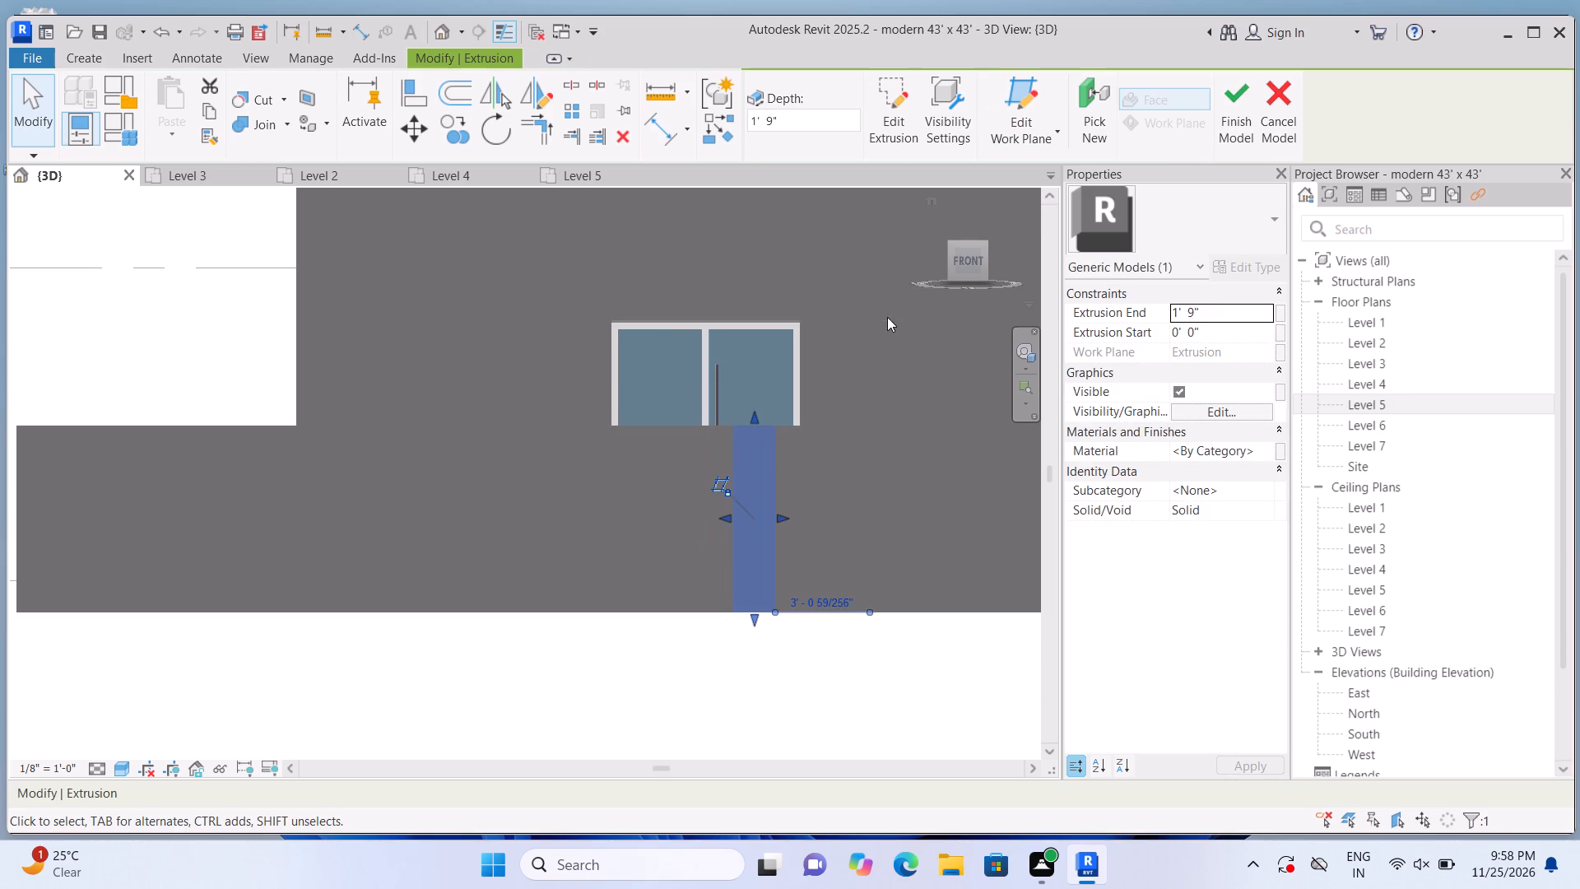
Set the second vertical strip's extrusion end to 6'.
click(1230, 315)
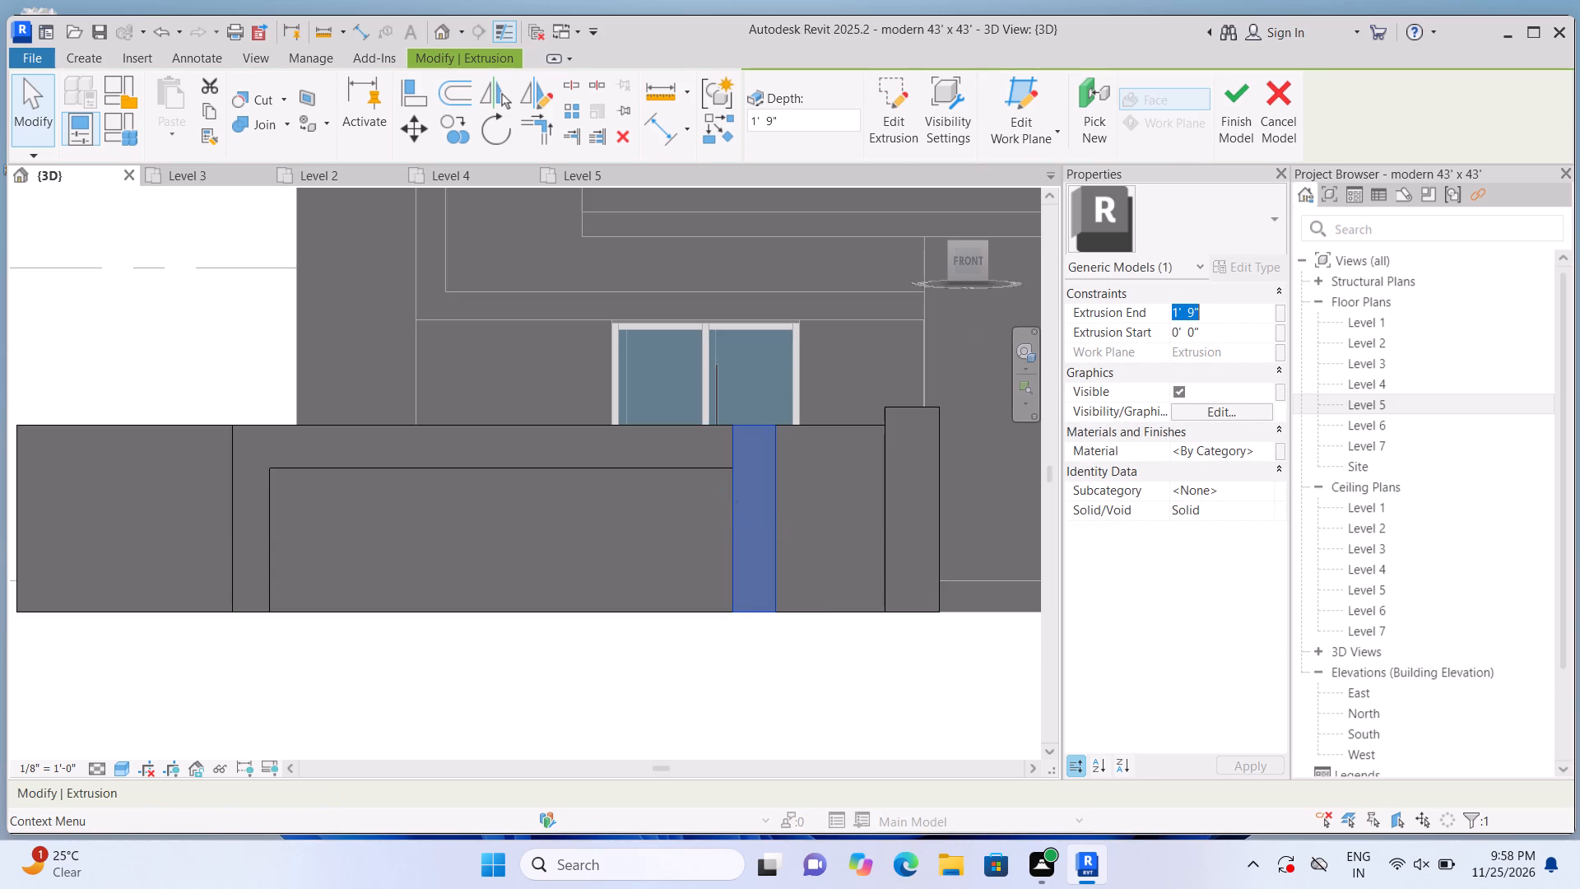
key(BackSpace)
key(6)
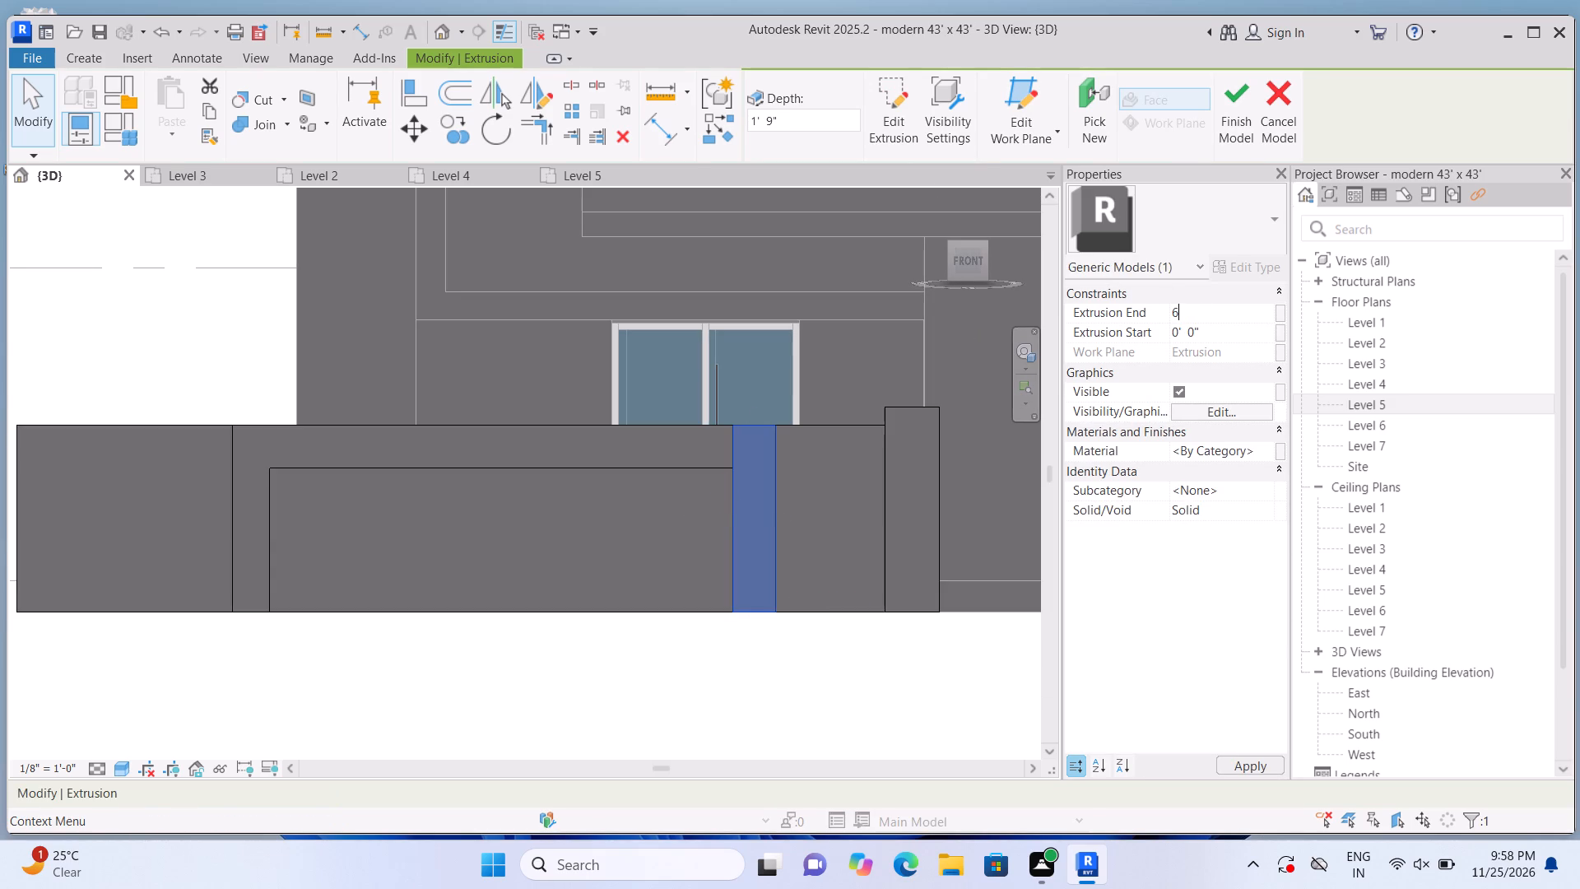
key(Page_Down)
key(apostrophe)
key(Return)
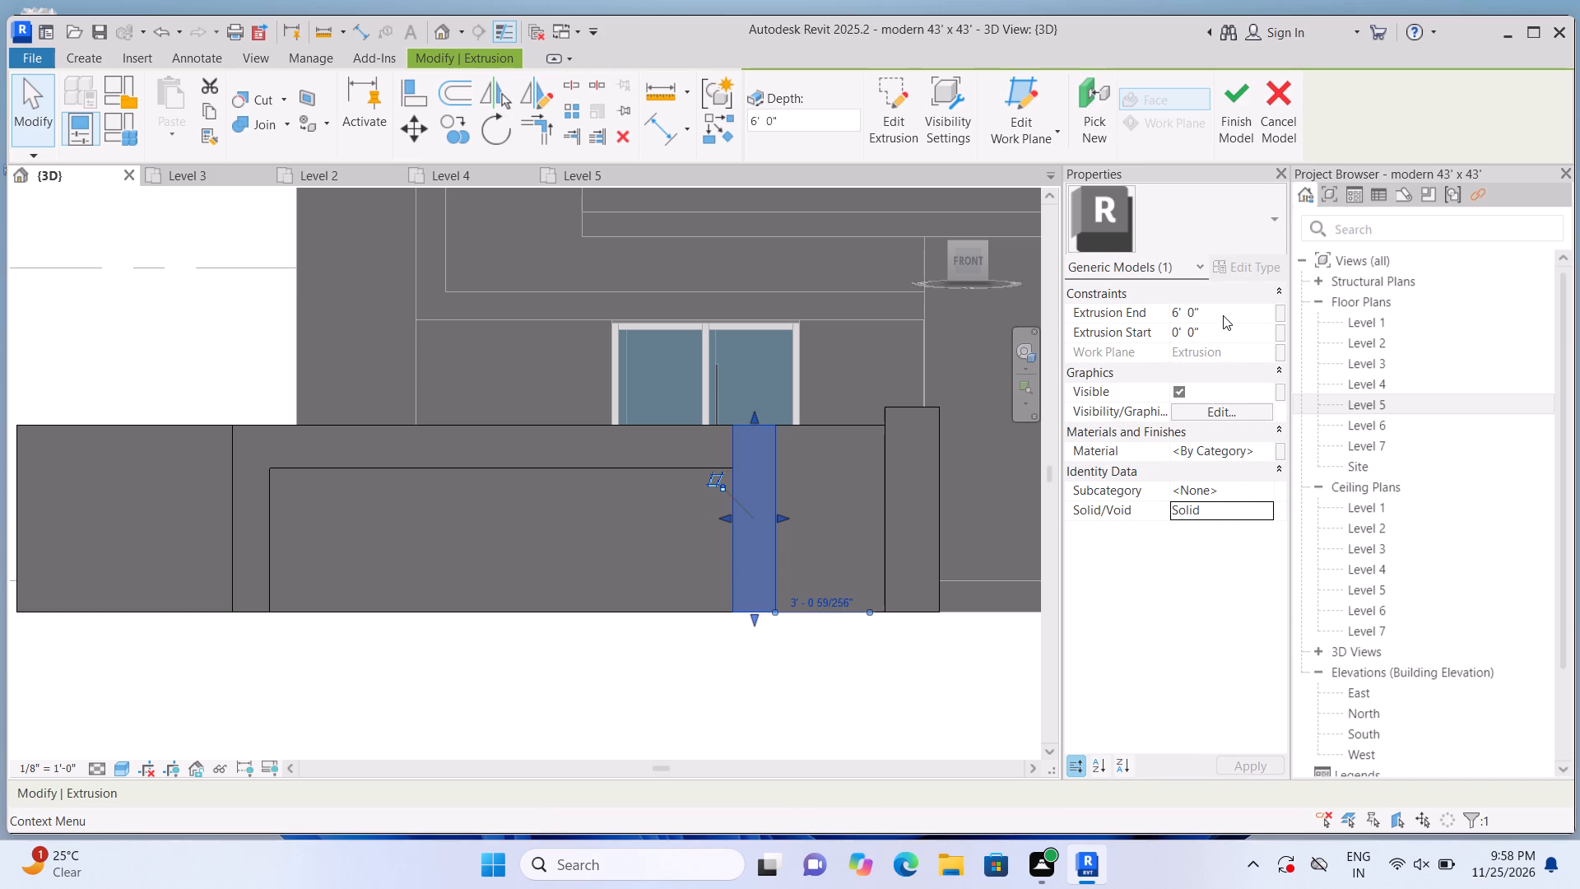
Set the second vertical strip's extrusion end to 6".
click(734, 676)
click(735, 577)
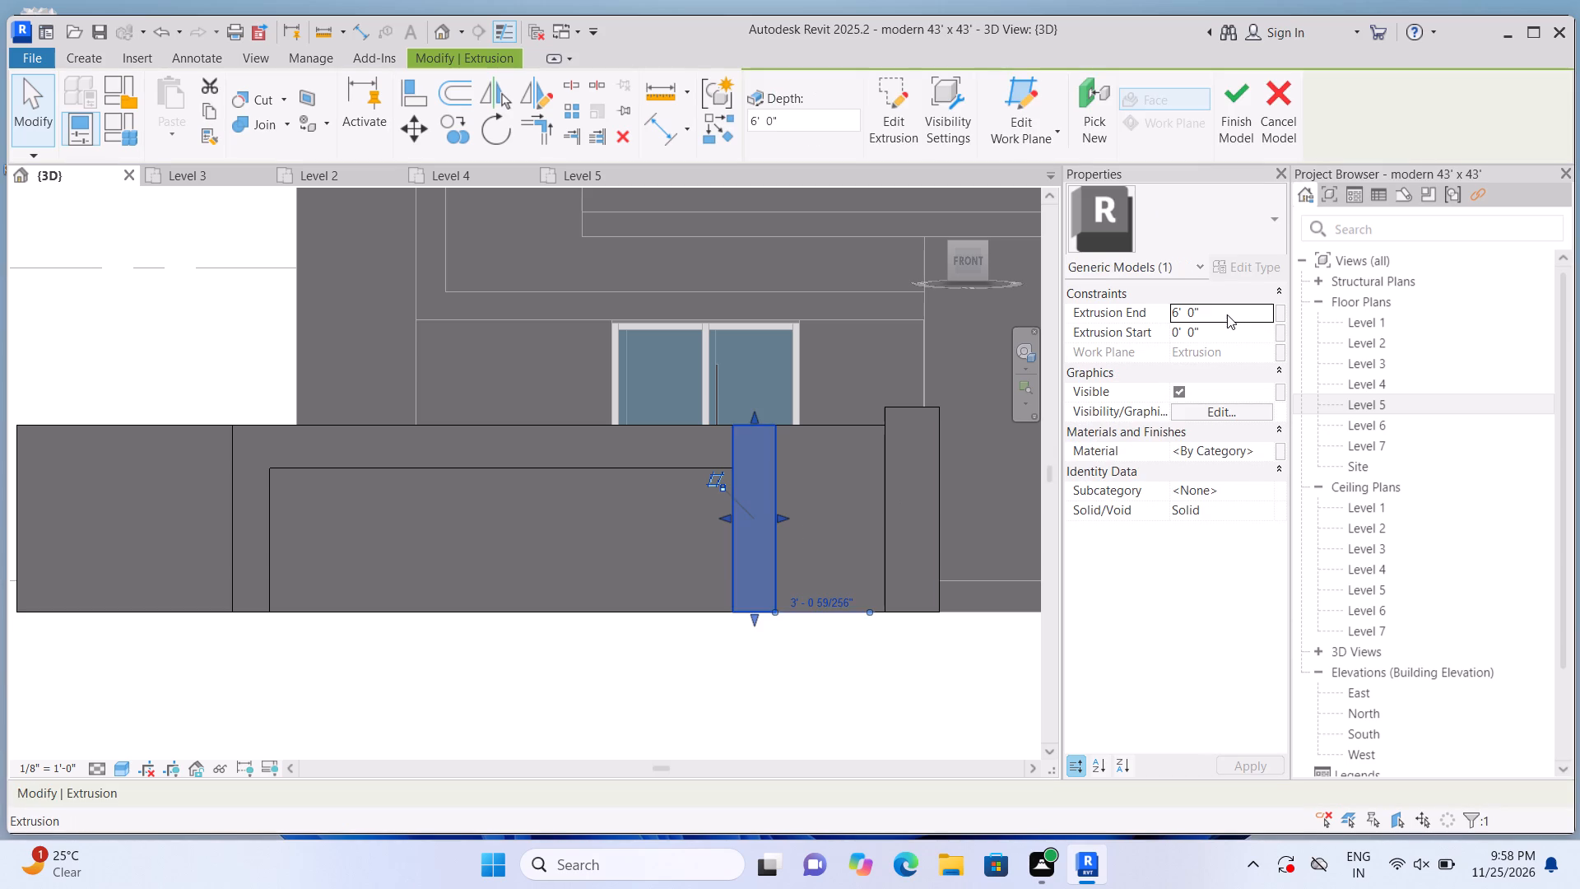
click(1227, 316)
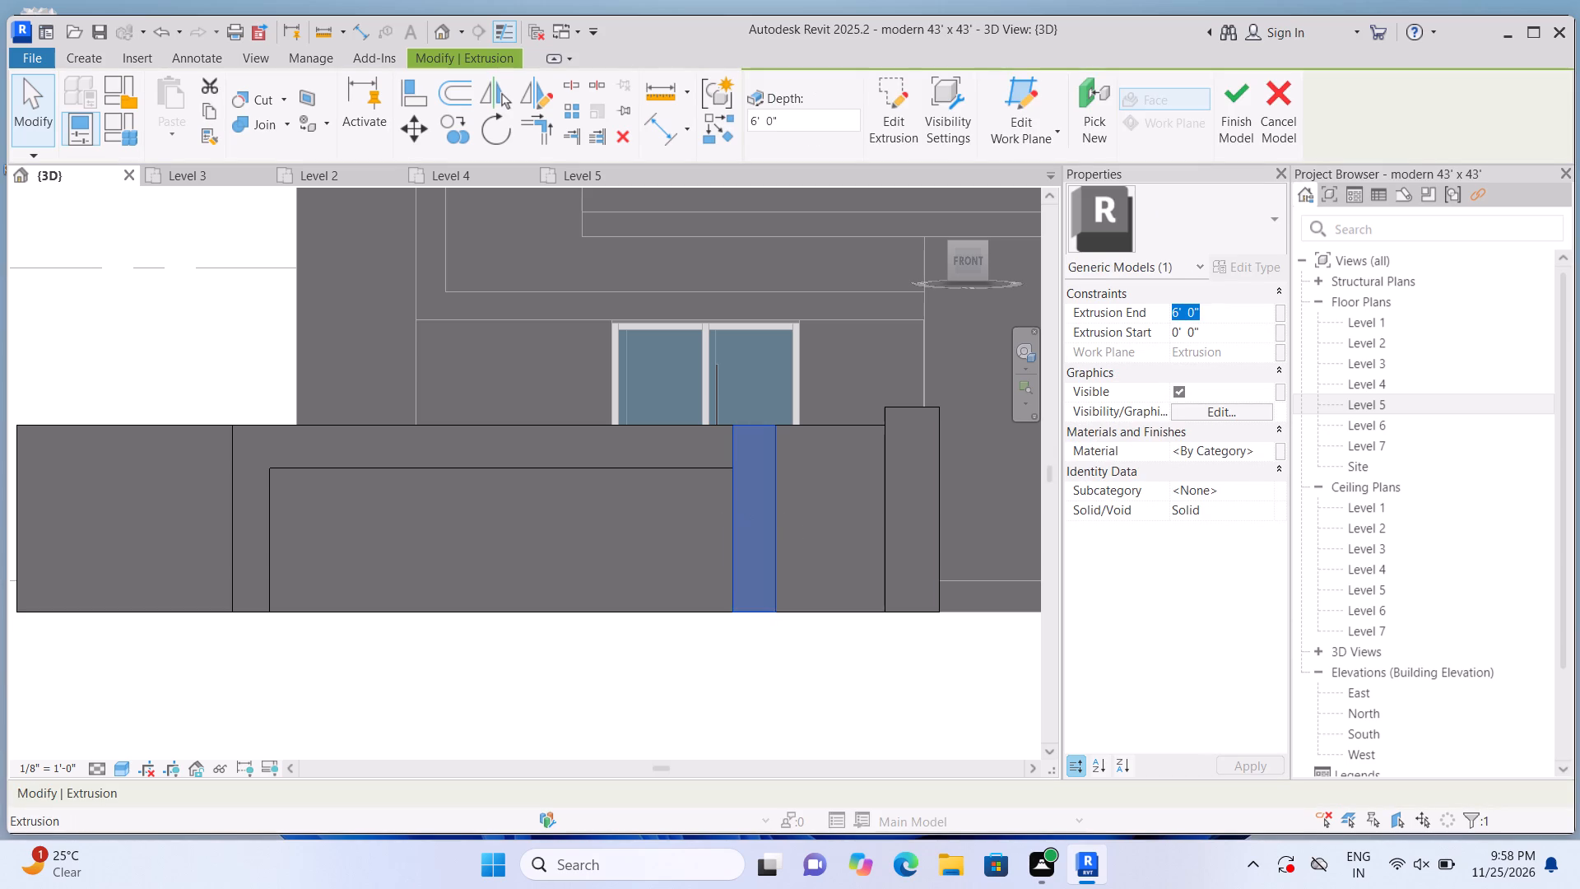
key(BackSpace)
text(6")
key(Return)
click(457, 736)
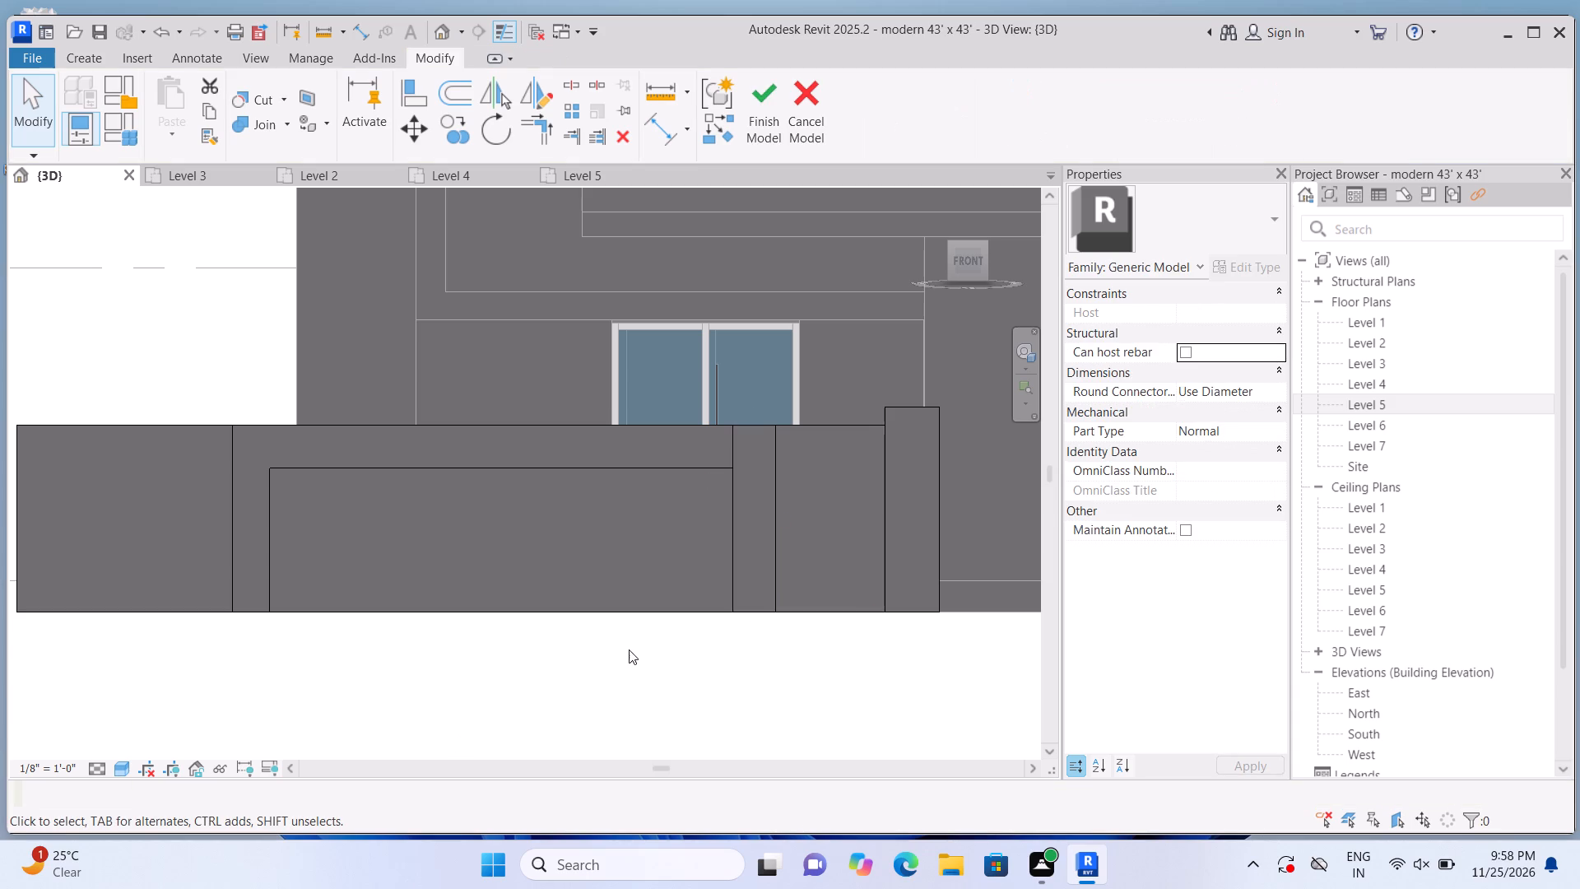
Join the geometry of the second vertical strip with the horizontal band to complete the raised frame.
click(289, 118)
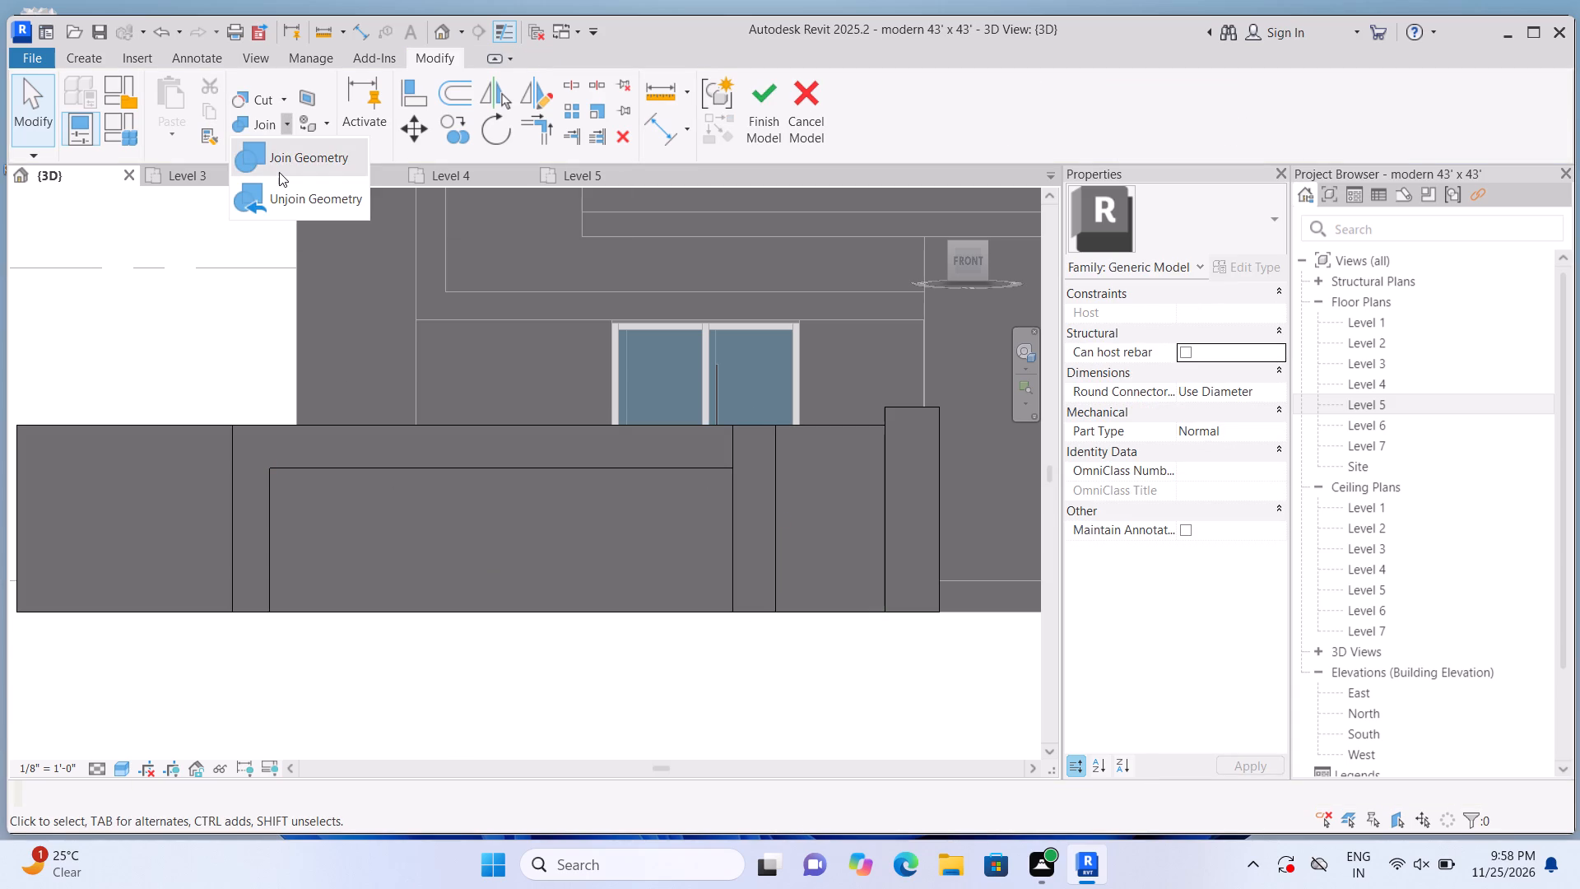
click(279, 172)
click(760, 485)
click(686, 454)
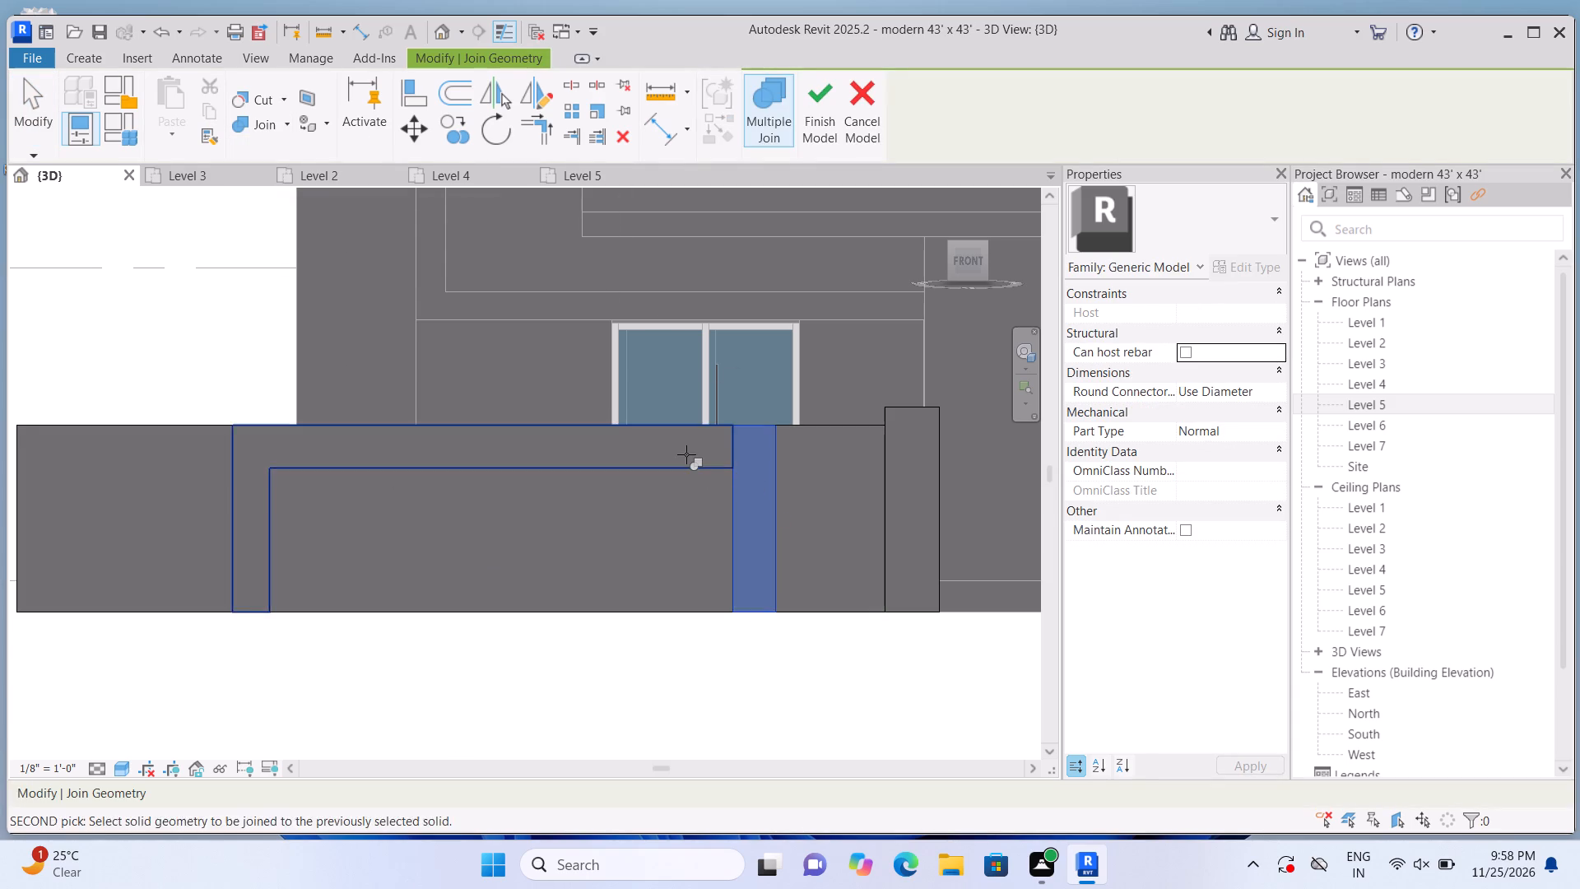
key(Escape)
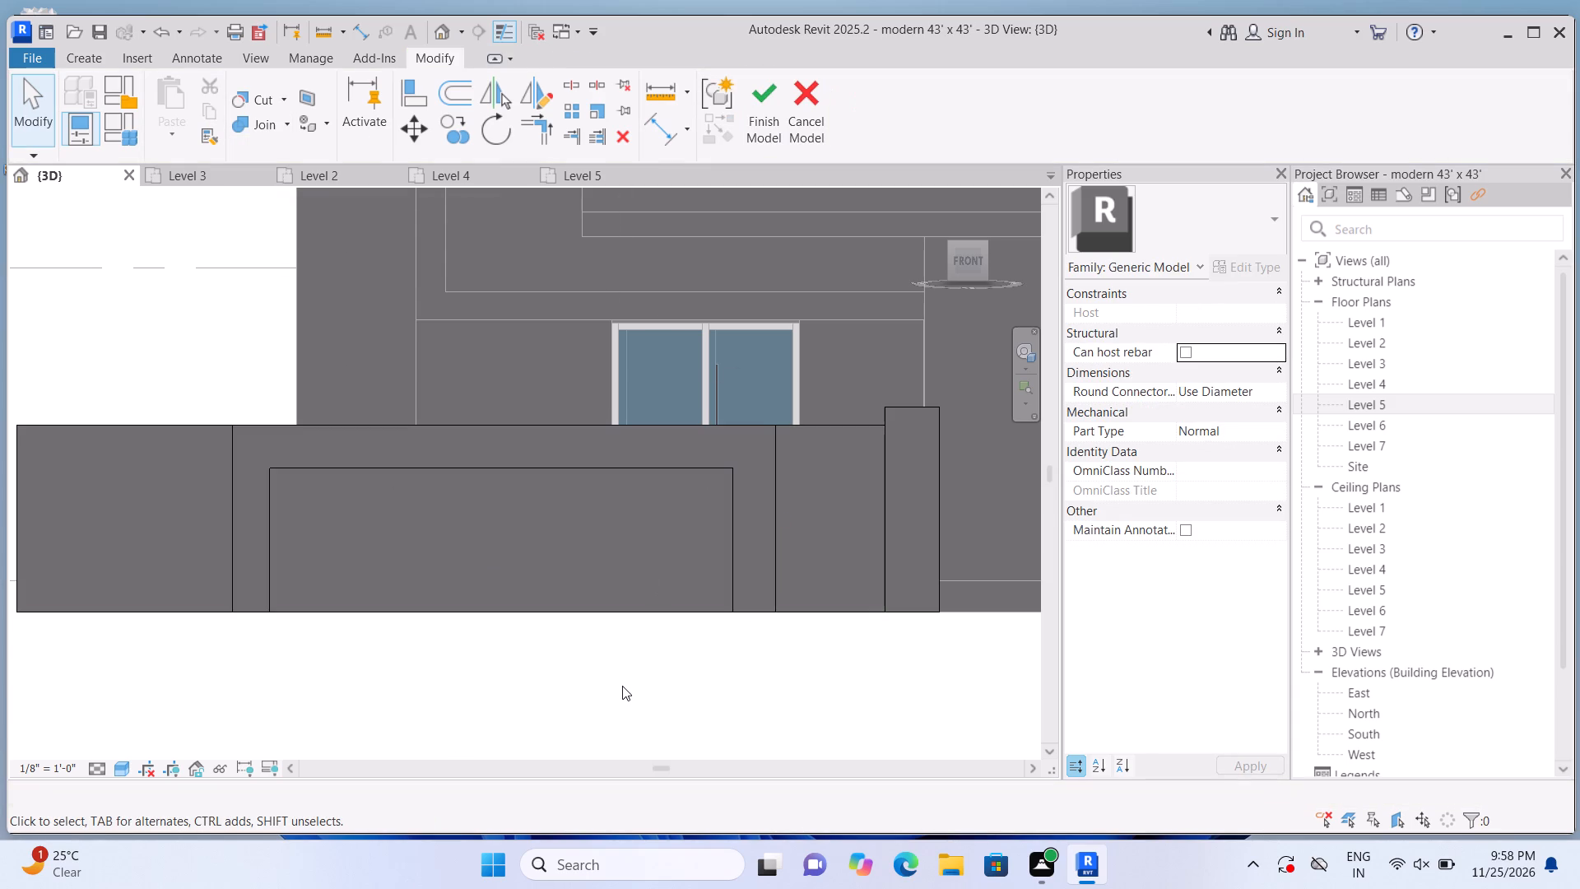
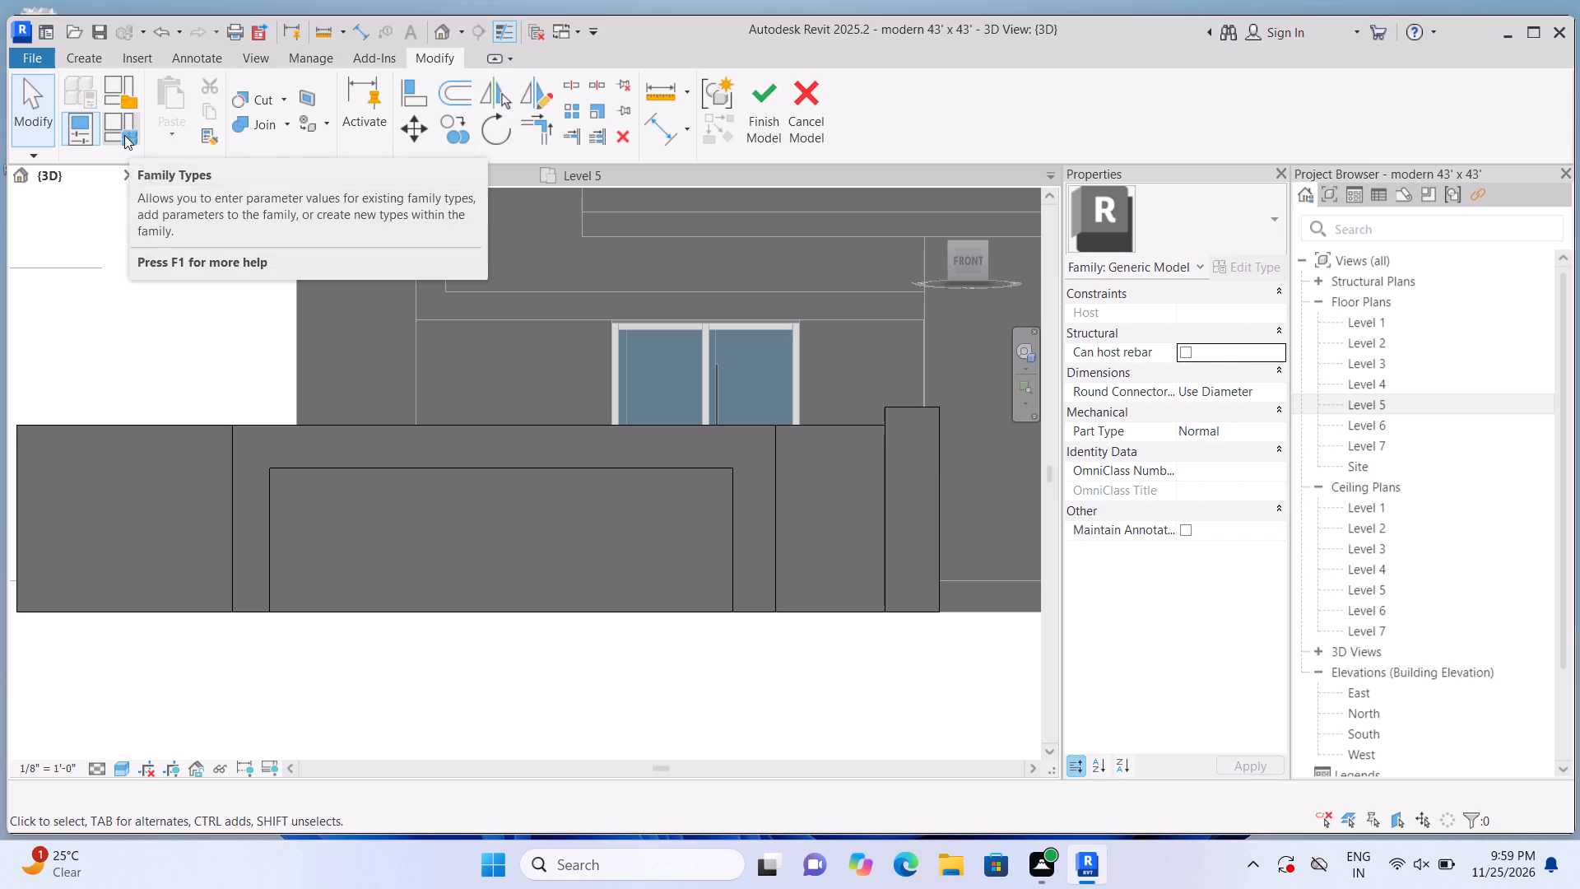
Start an Extrusion on the front wall's picked face and sketch a rectangle about 1'-11 11/16" by 4'-7 1/4" at the recessed panel's left edge.
click(75, 57)
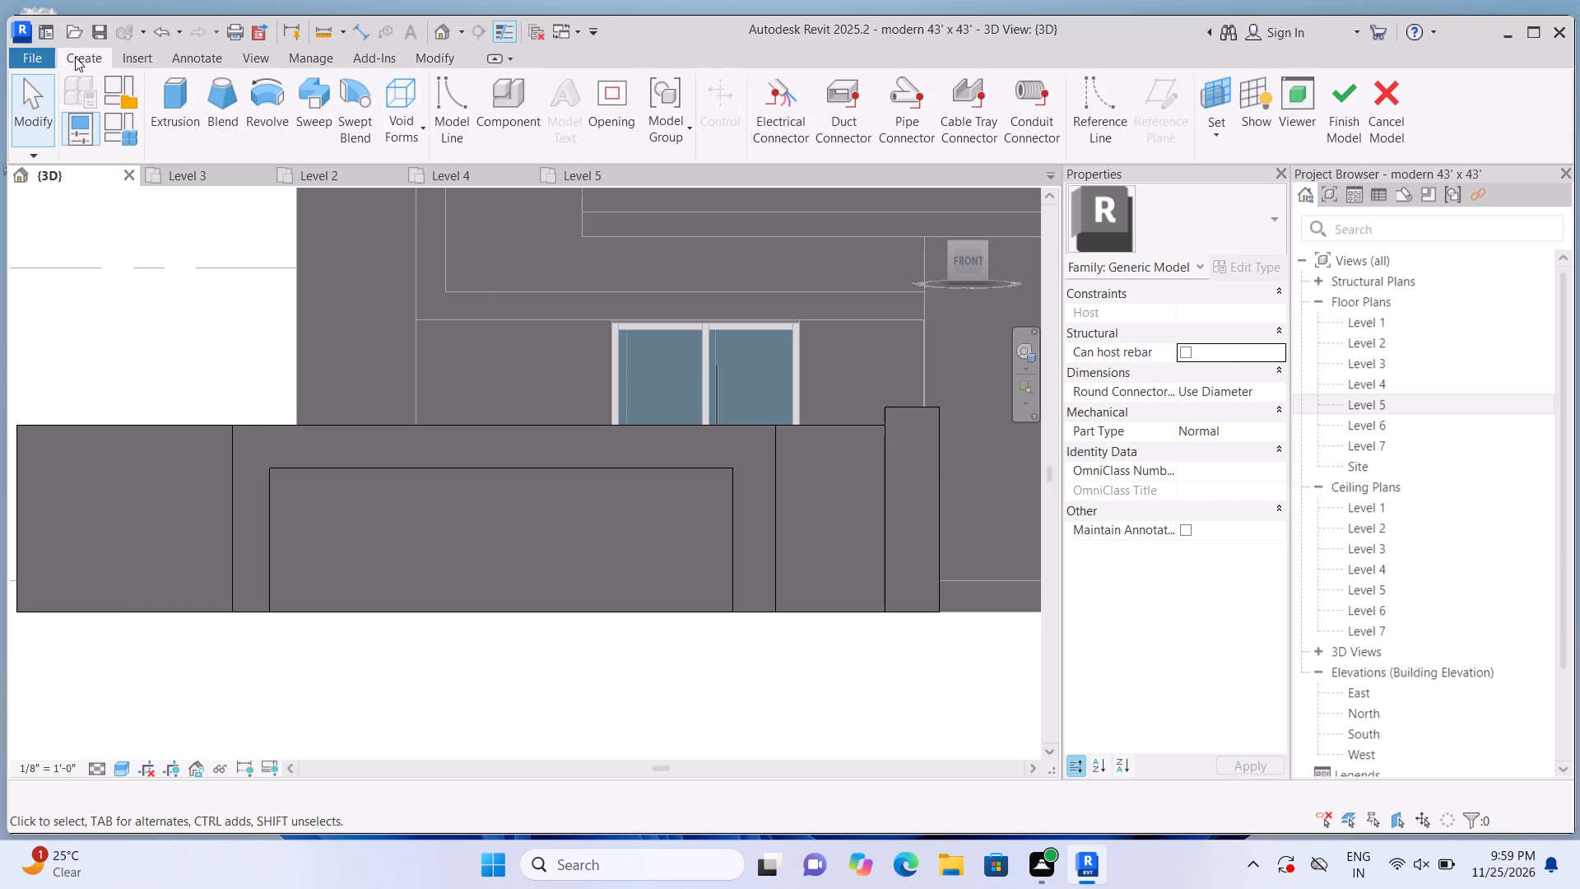
click(164, 103)
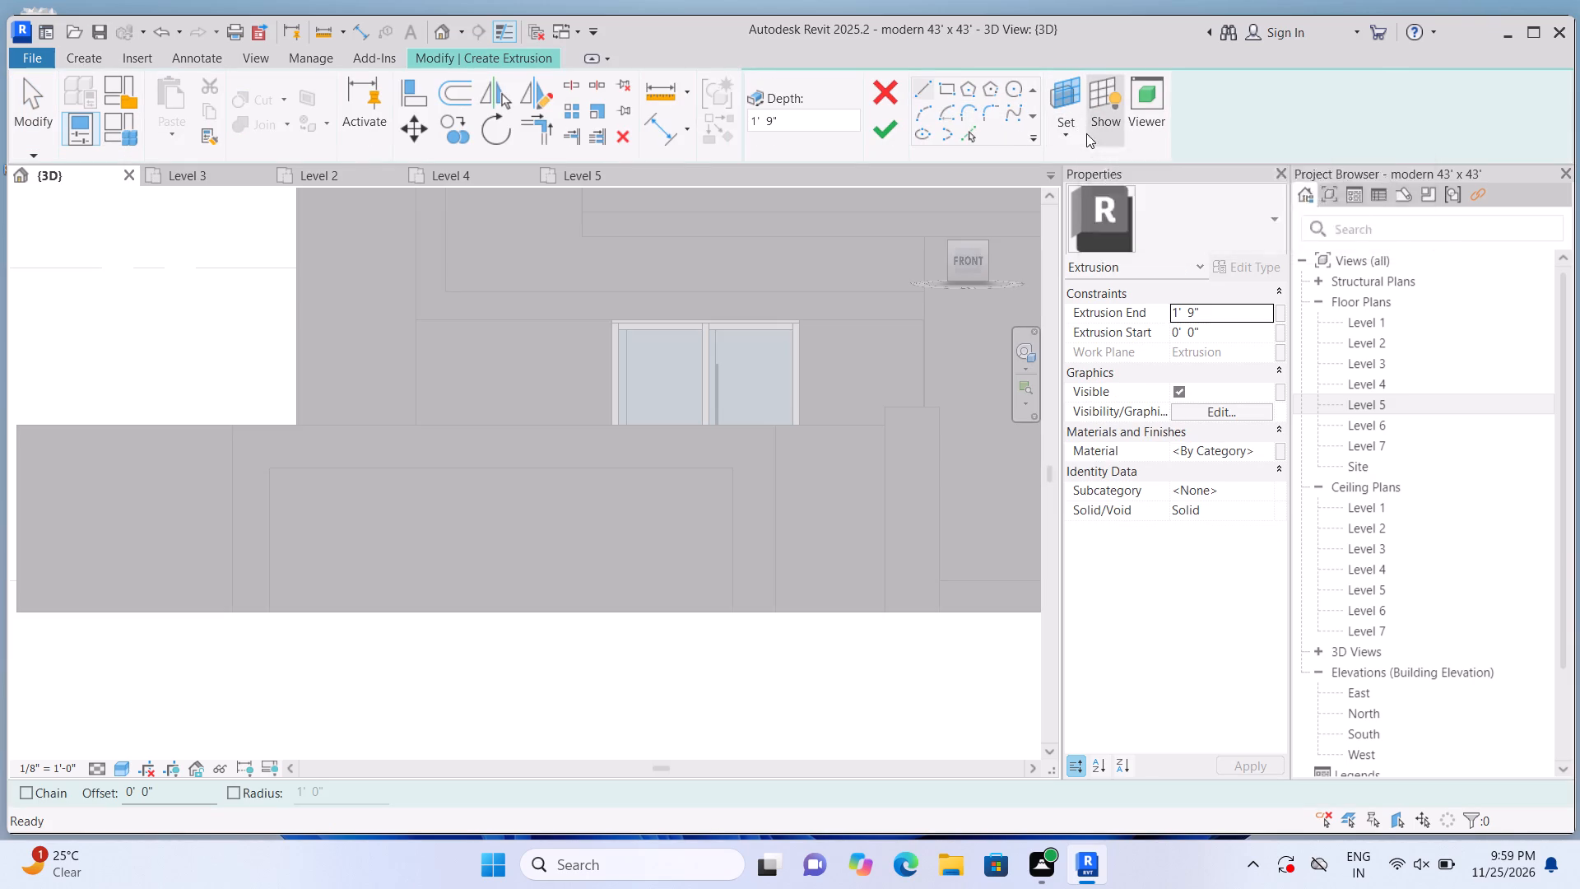
click(1080, 133)
click(1115, 206)
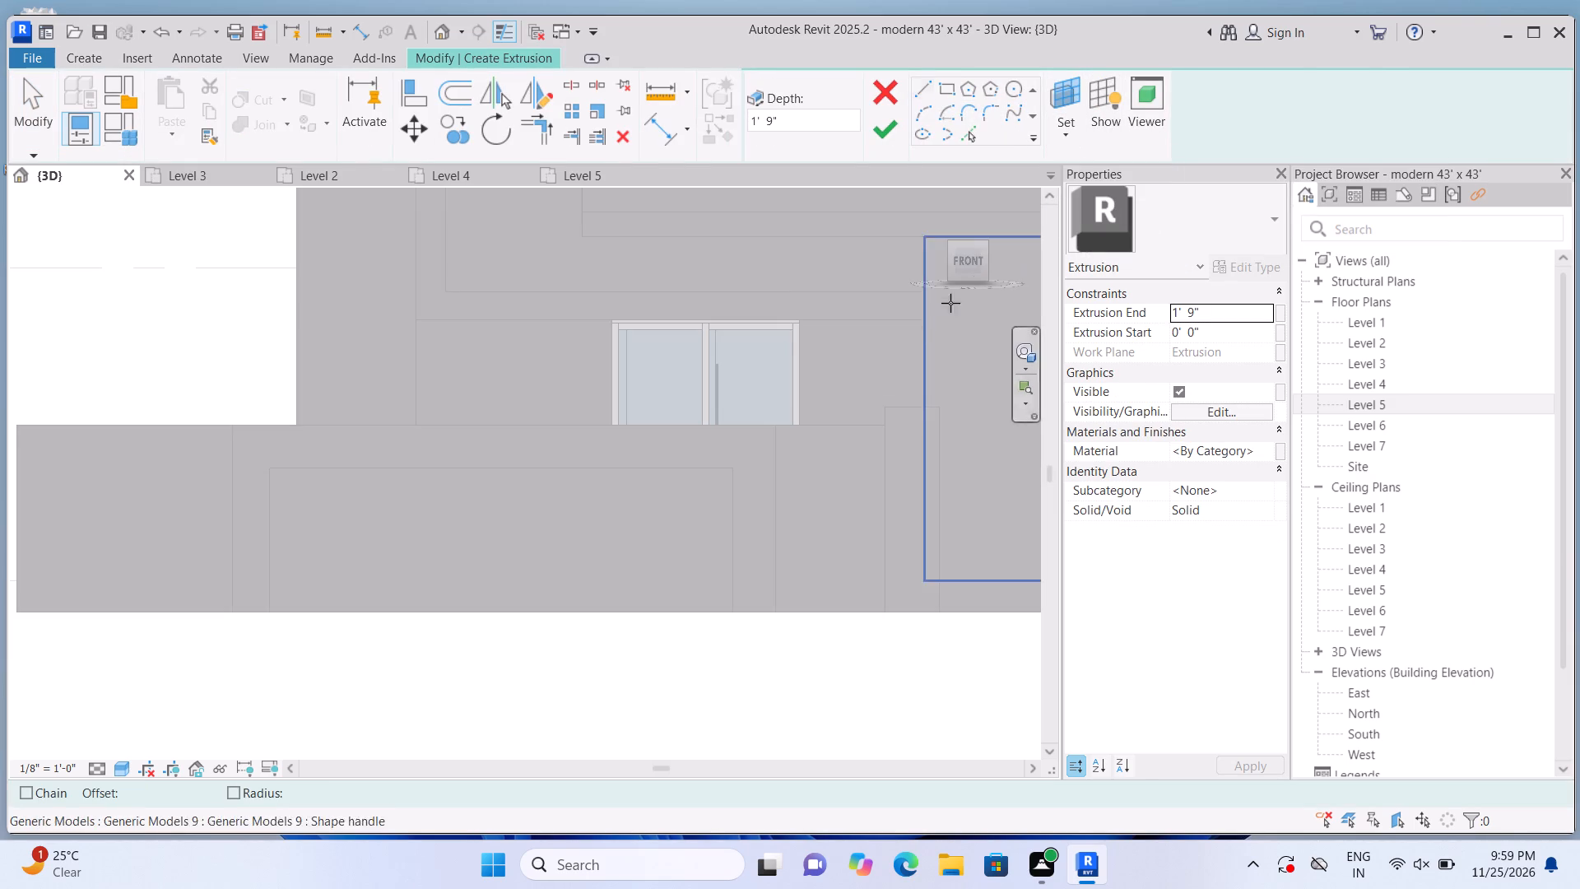
click(789, 451)
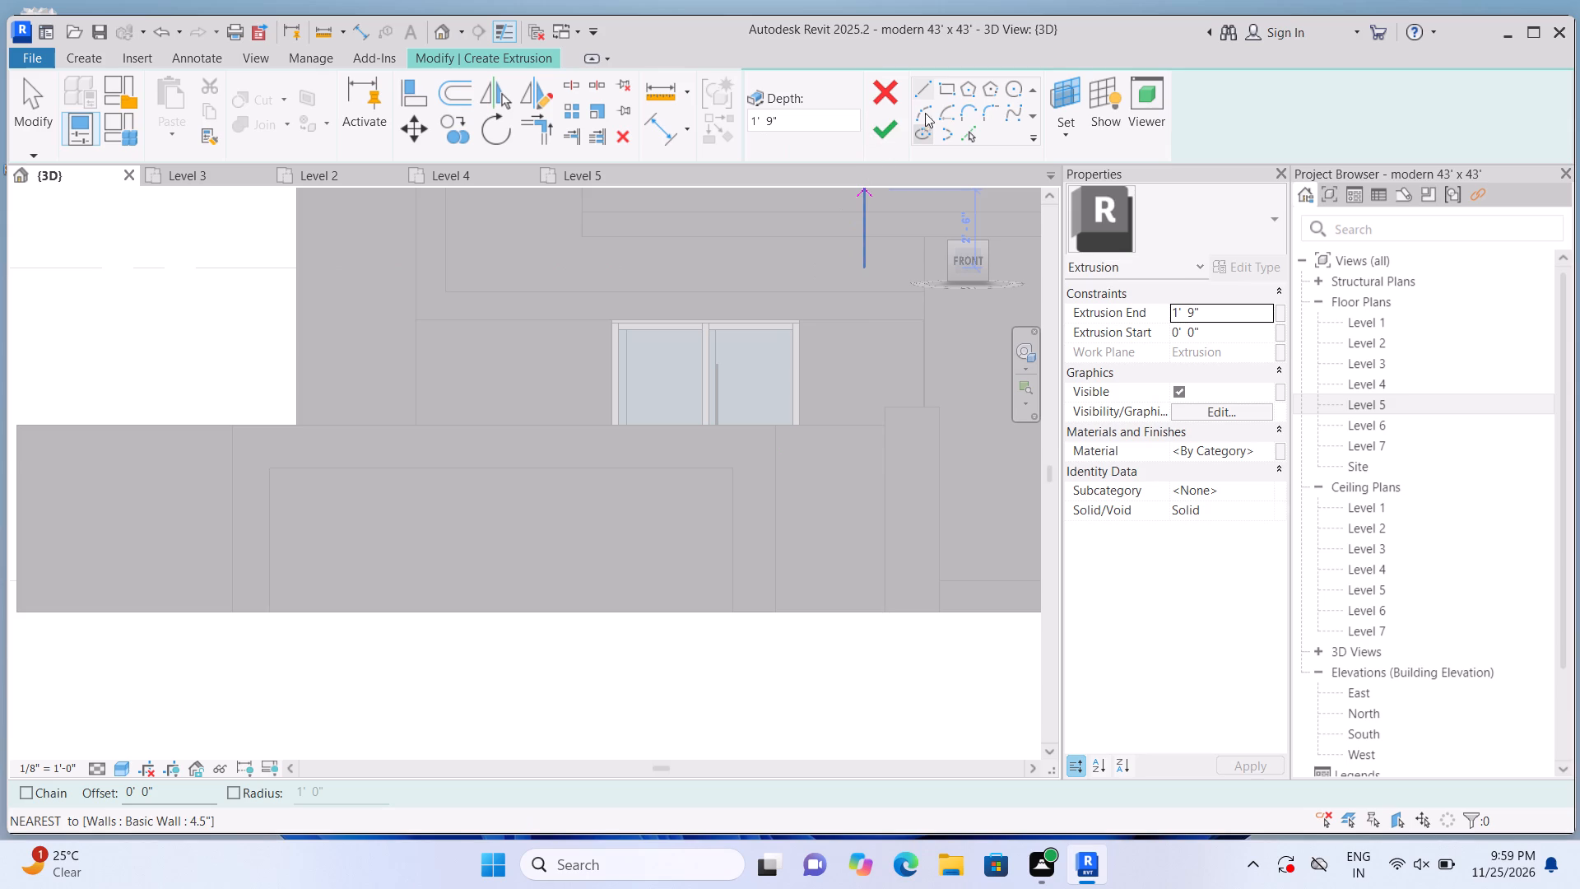
click(941, 91)
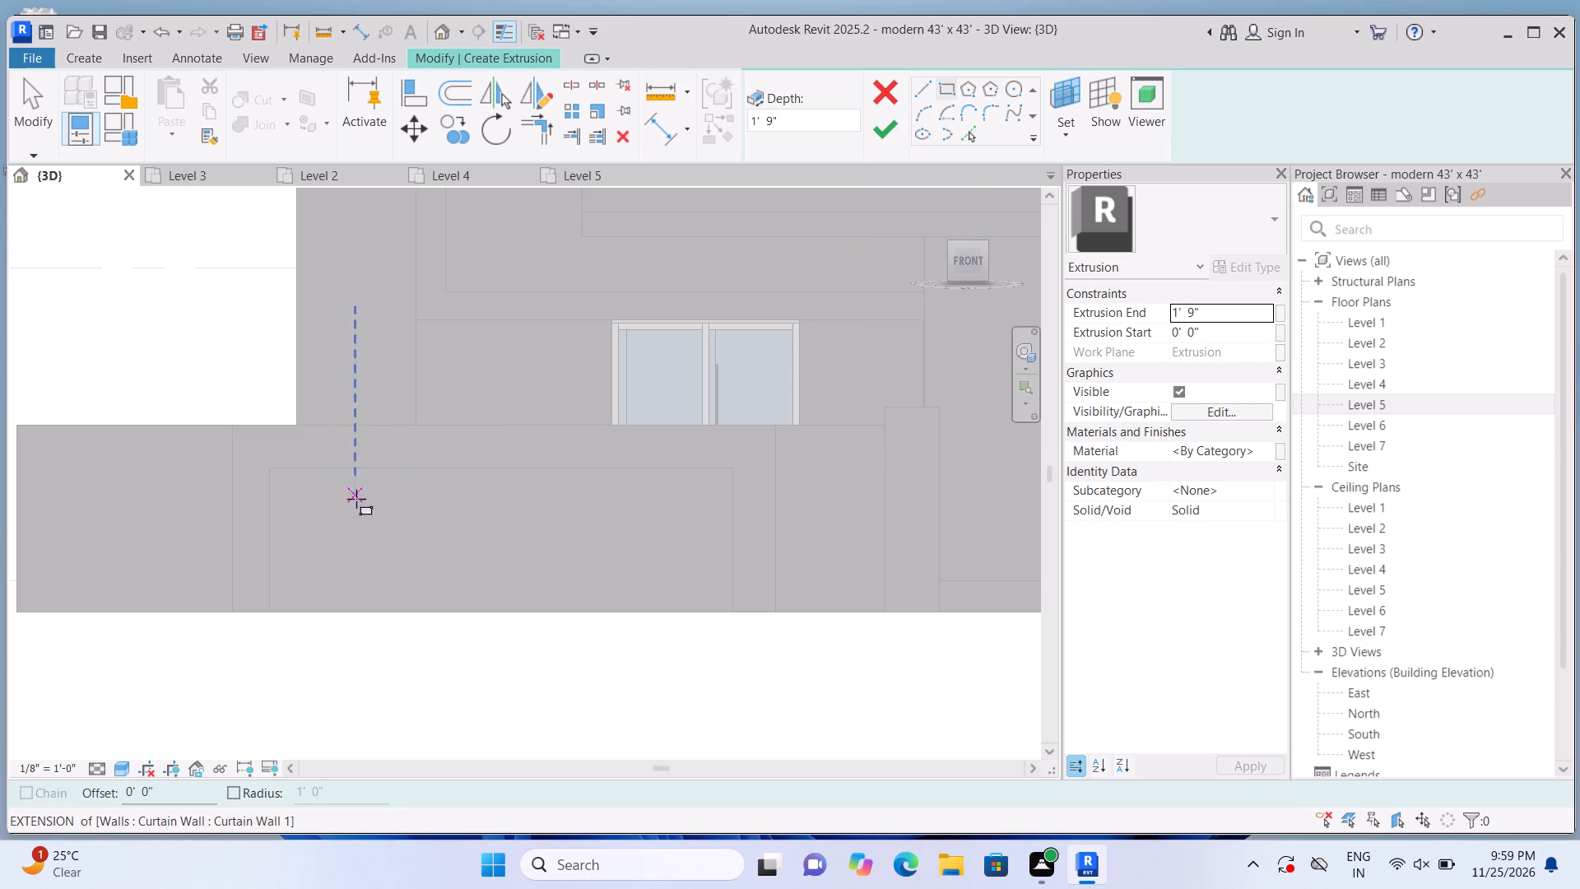
click(263, 468)
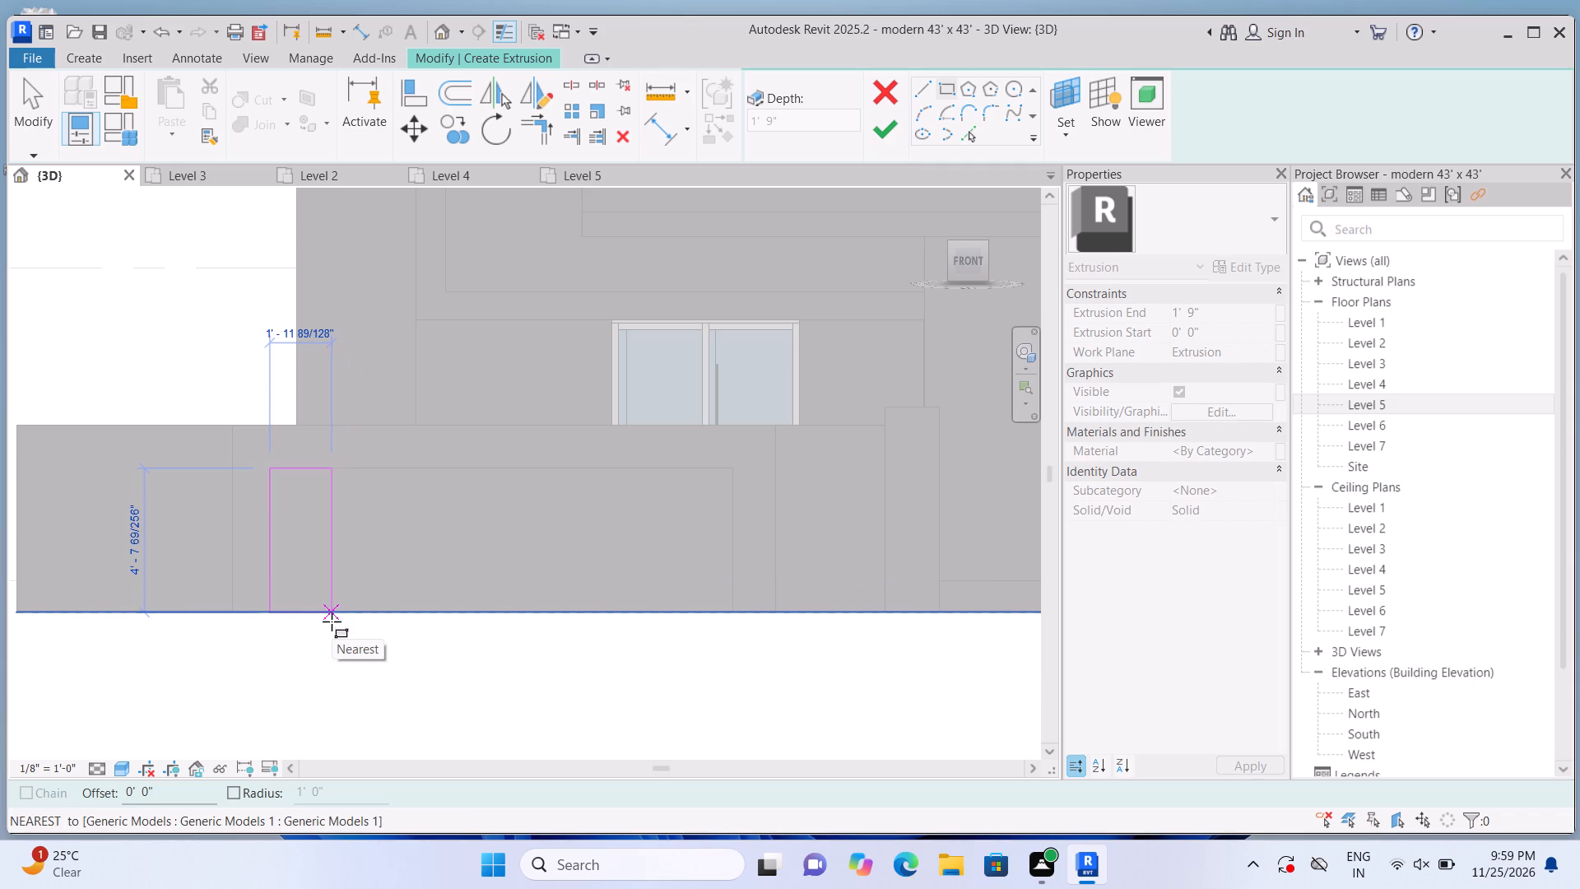
click(332, 621)
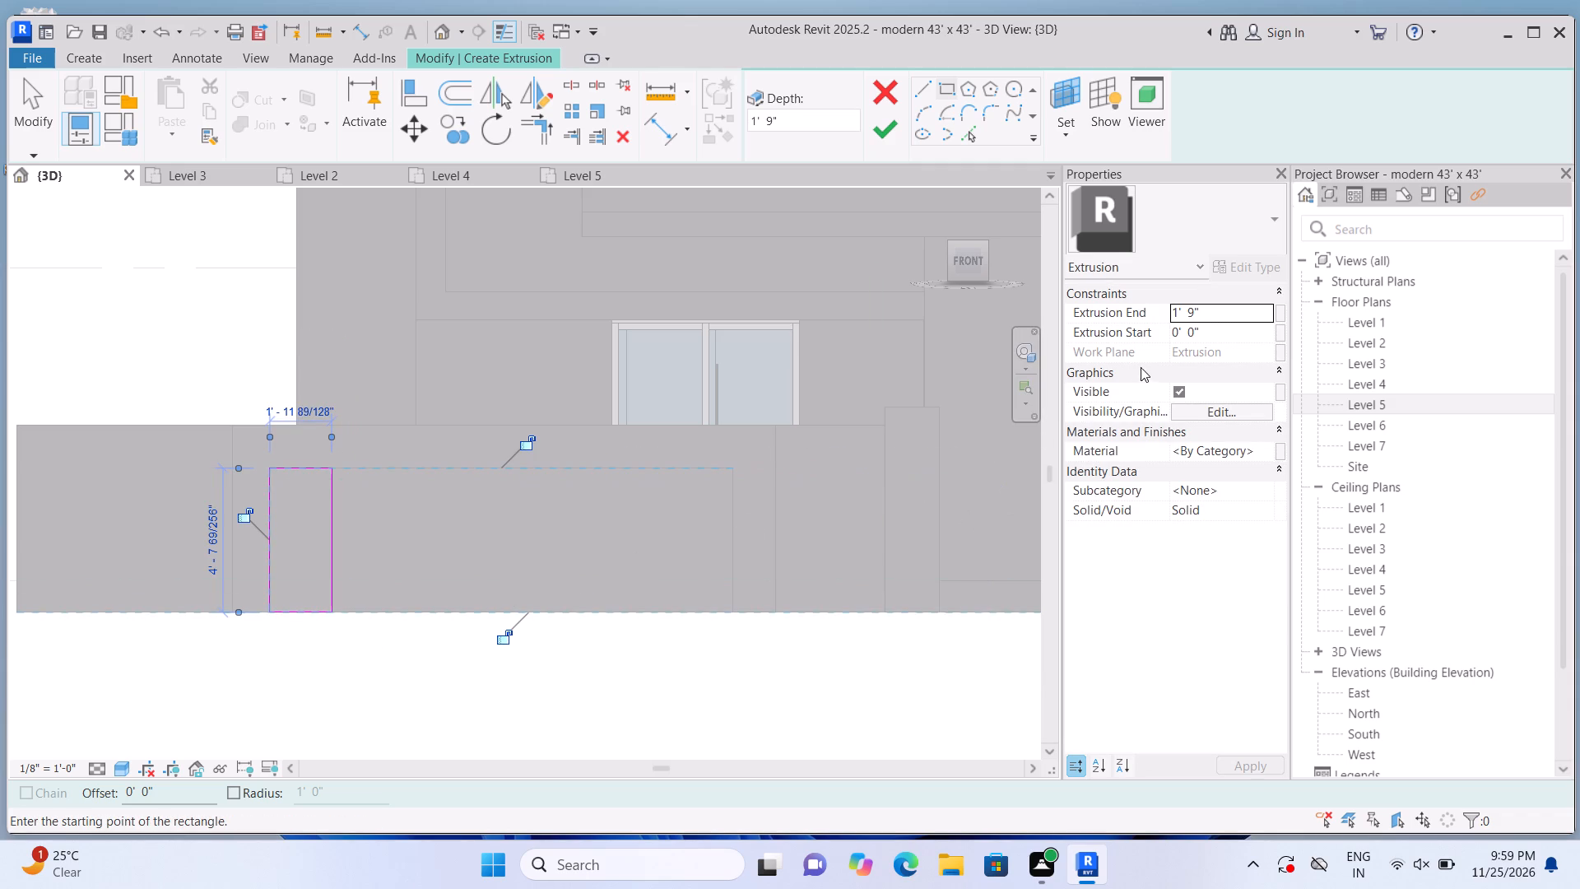
Set the extrusion end to 3" and finish the left post's extrusion.
click(1218, 312)
key(BackSpace)
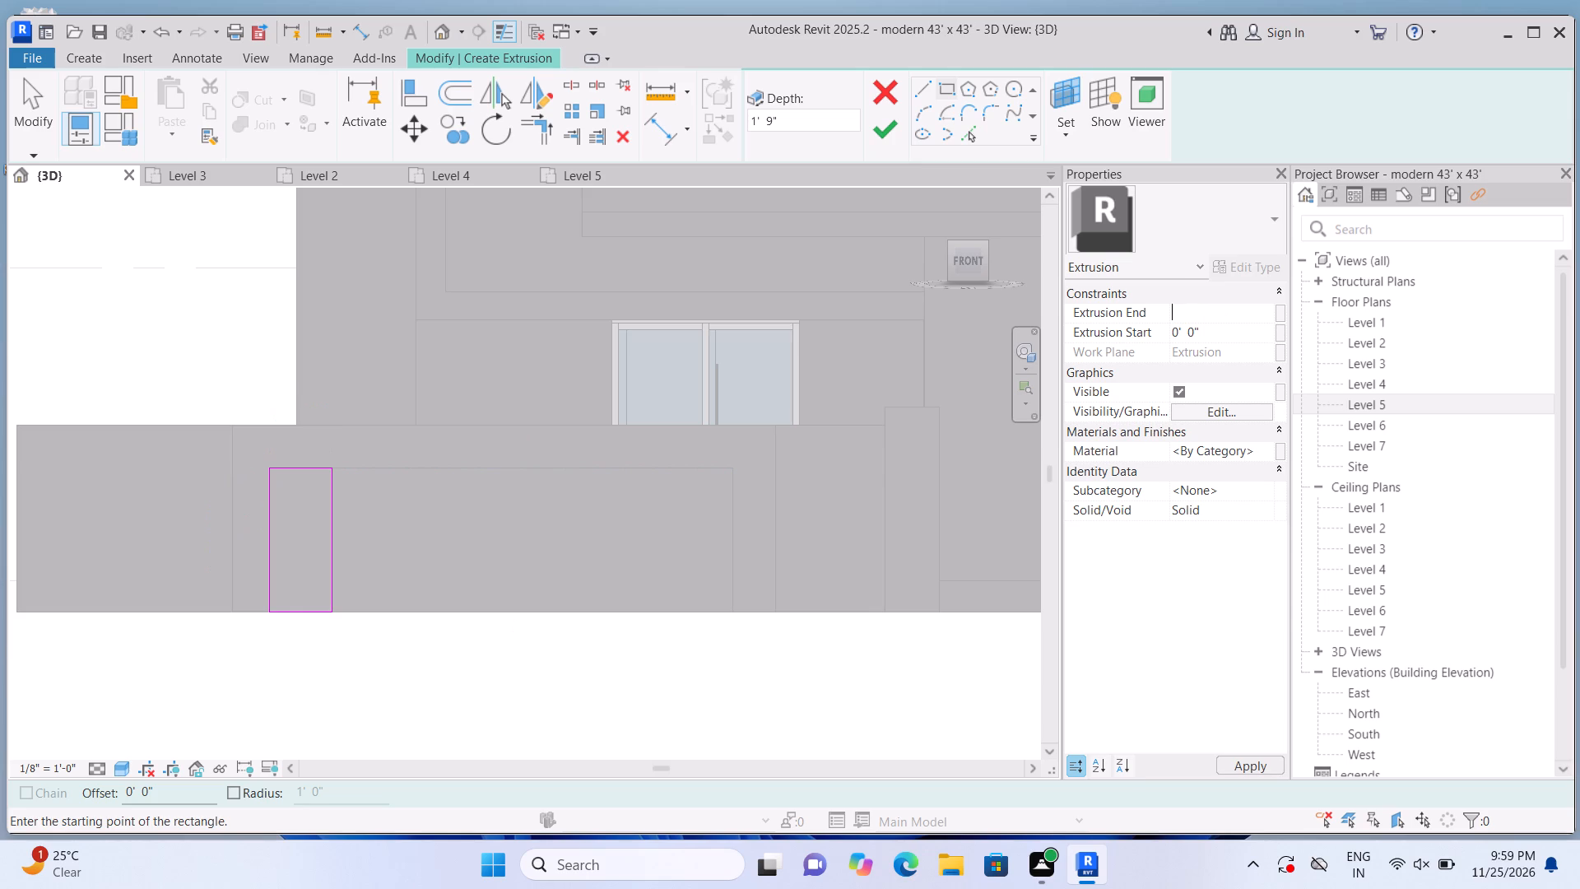
text(3")
key(Return)
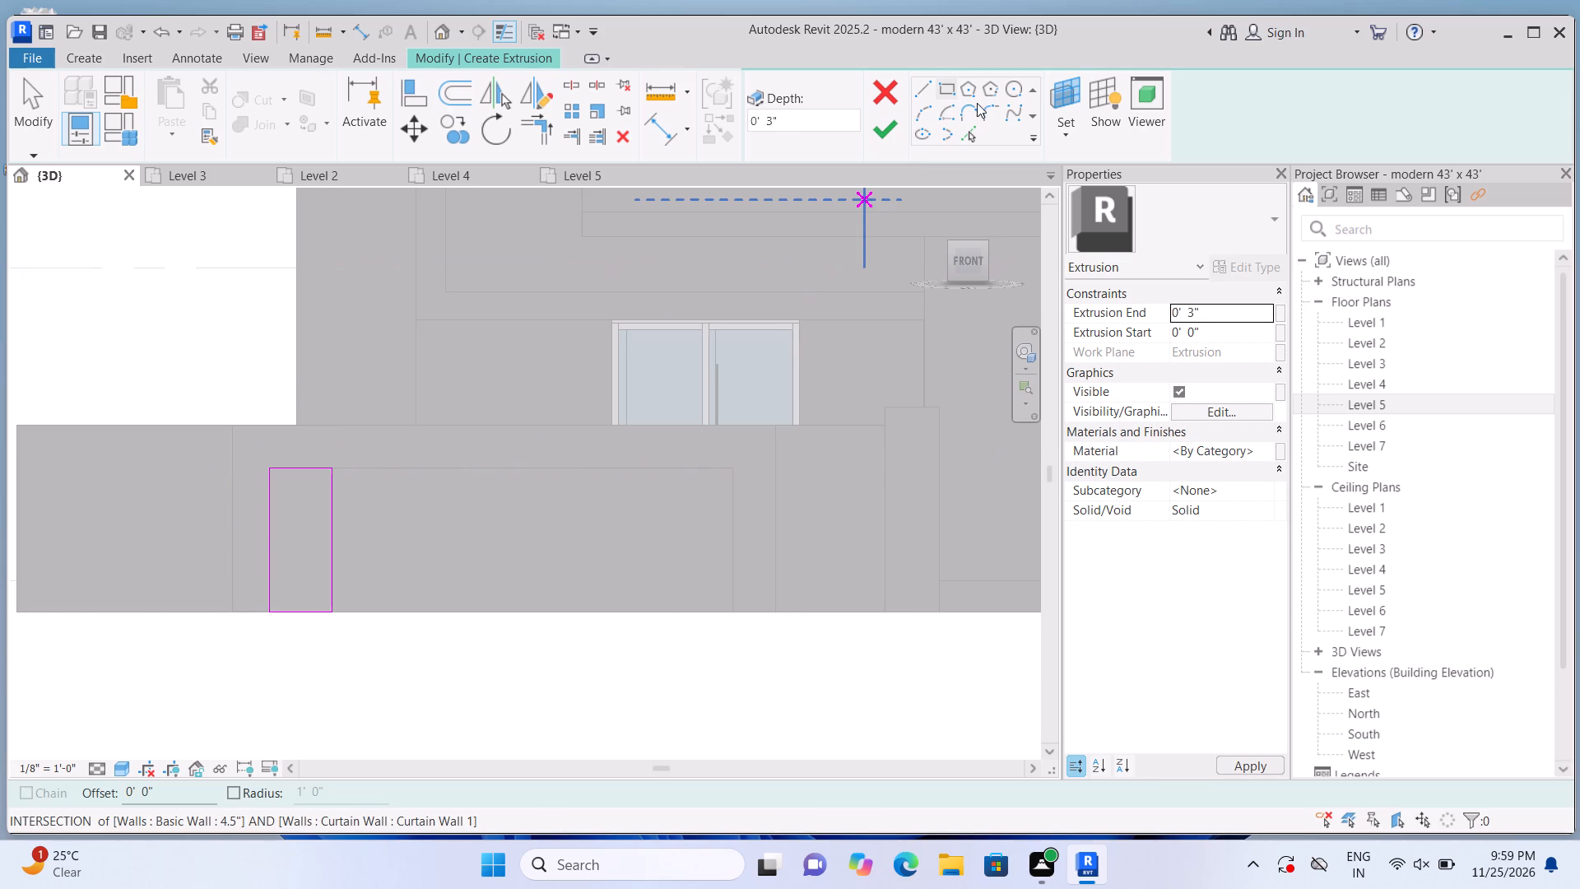
click(885, 139)
click(437, 703)
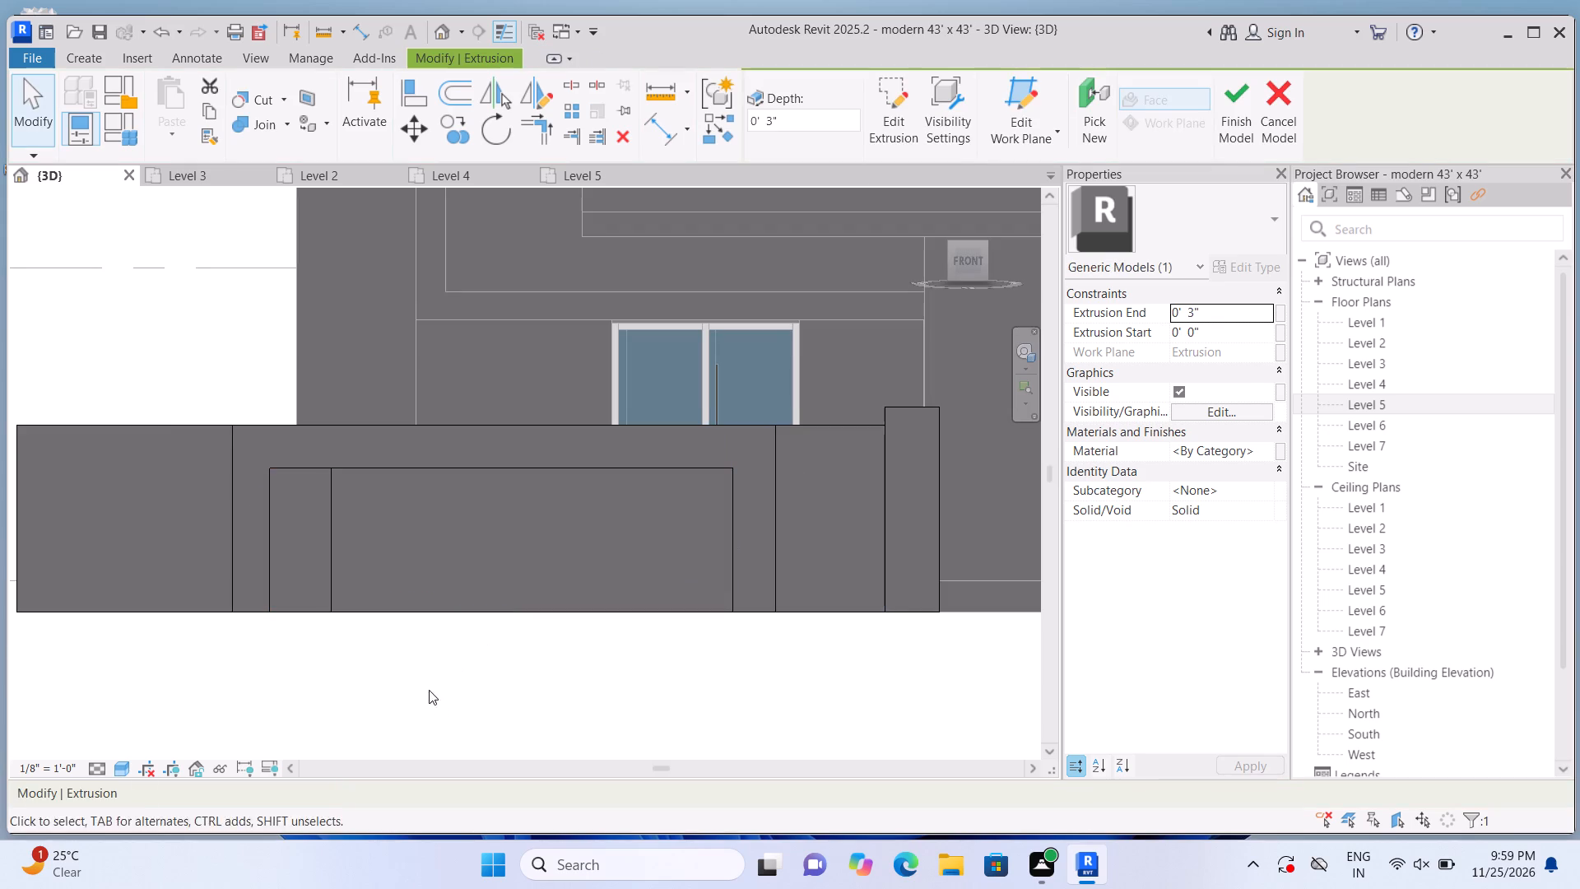
Extrude a rectangle about 1'-7 13/16" by 4'-7 1/4" at the recessed panel's right edge, 3" deep on the front wall's picked face.
click(96, 53)
click(166, 106)
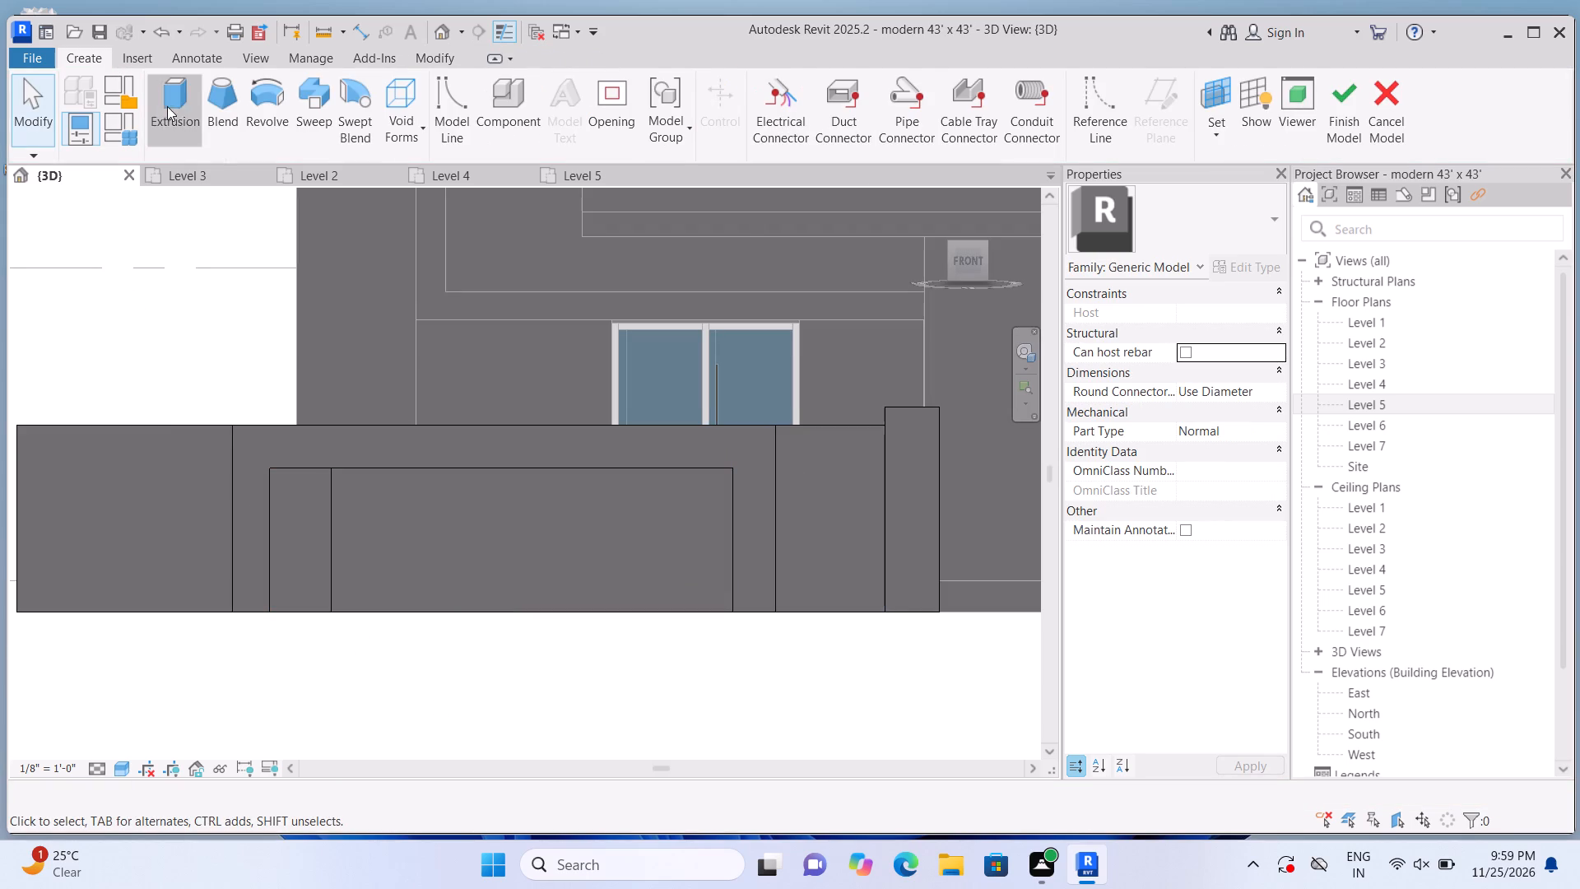
click(1078, 137)
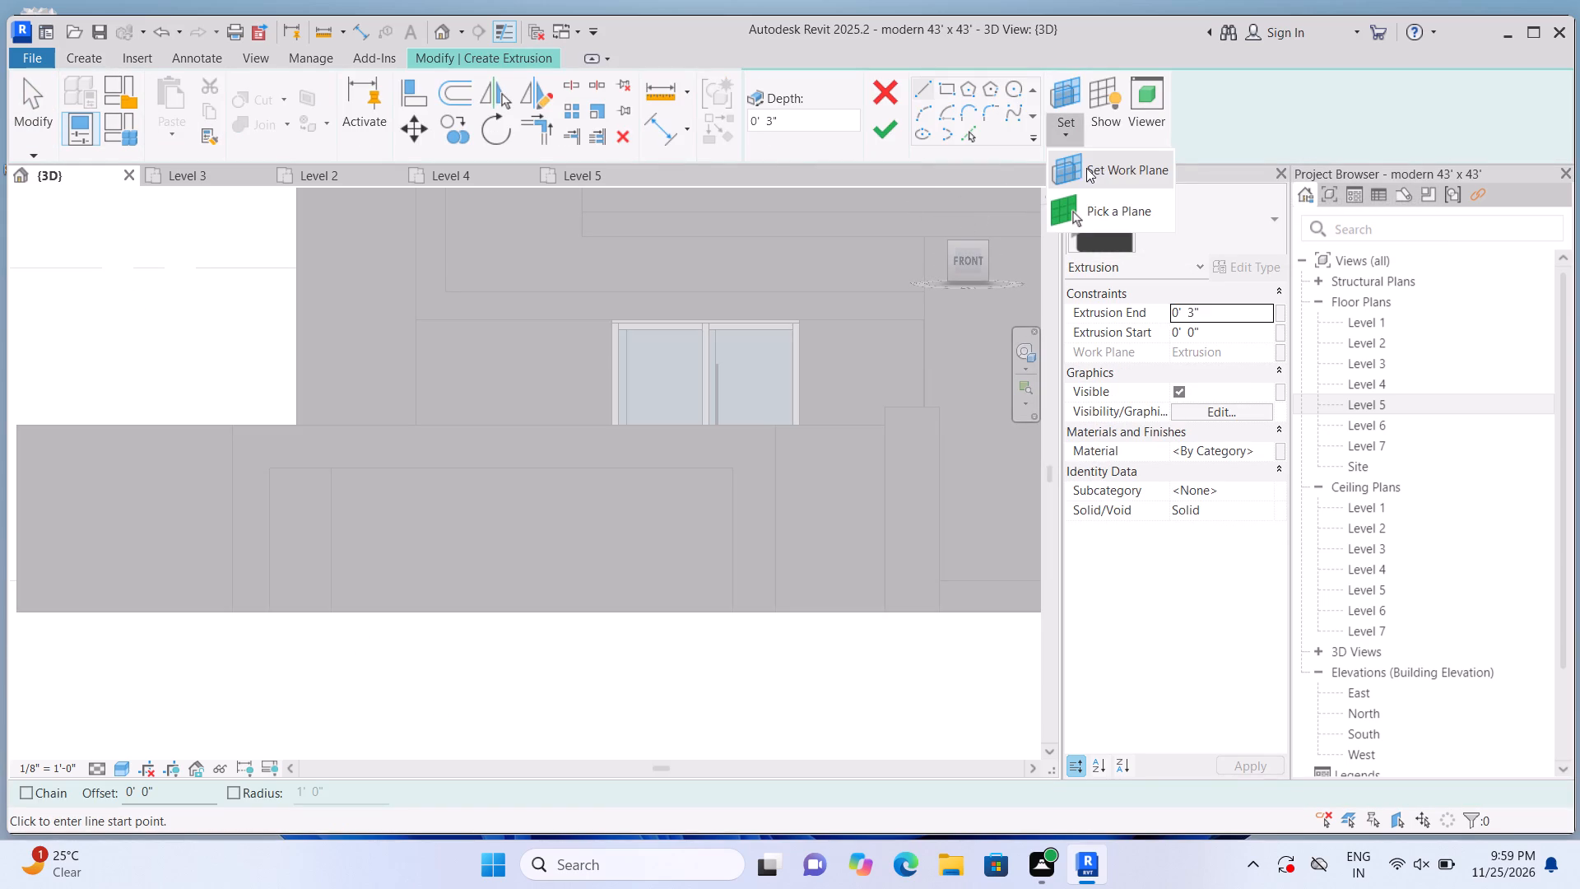
click(1093, 204)
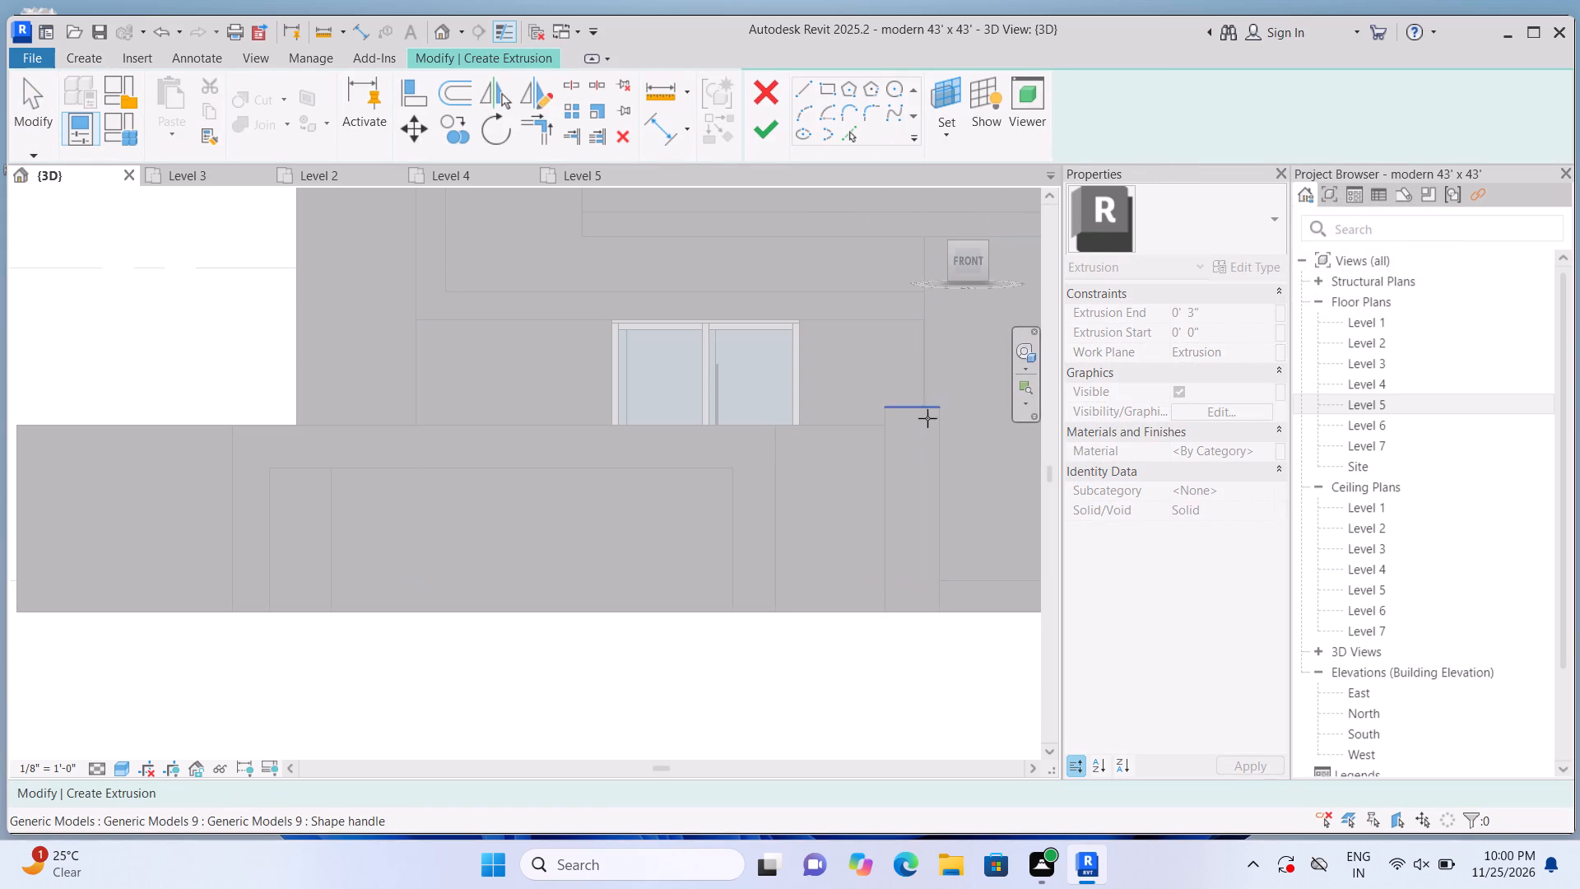
click(828, 472)
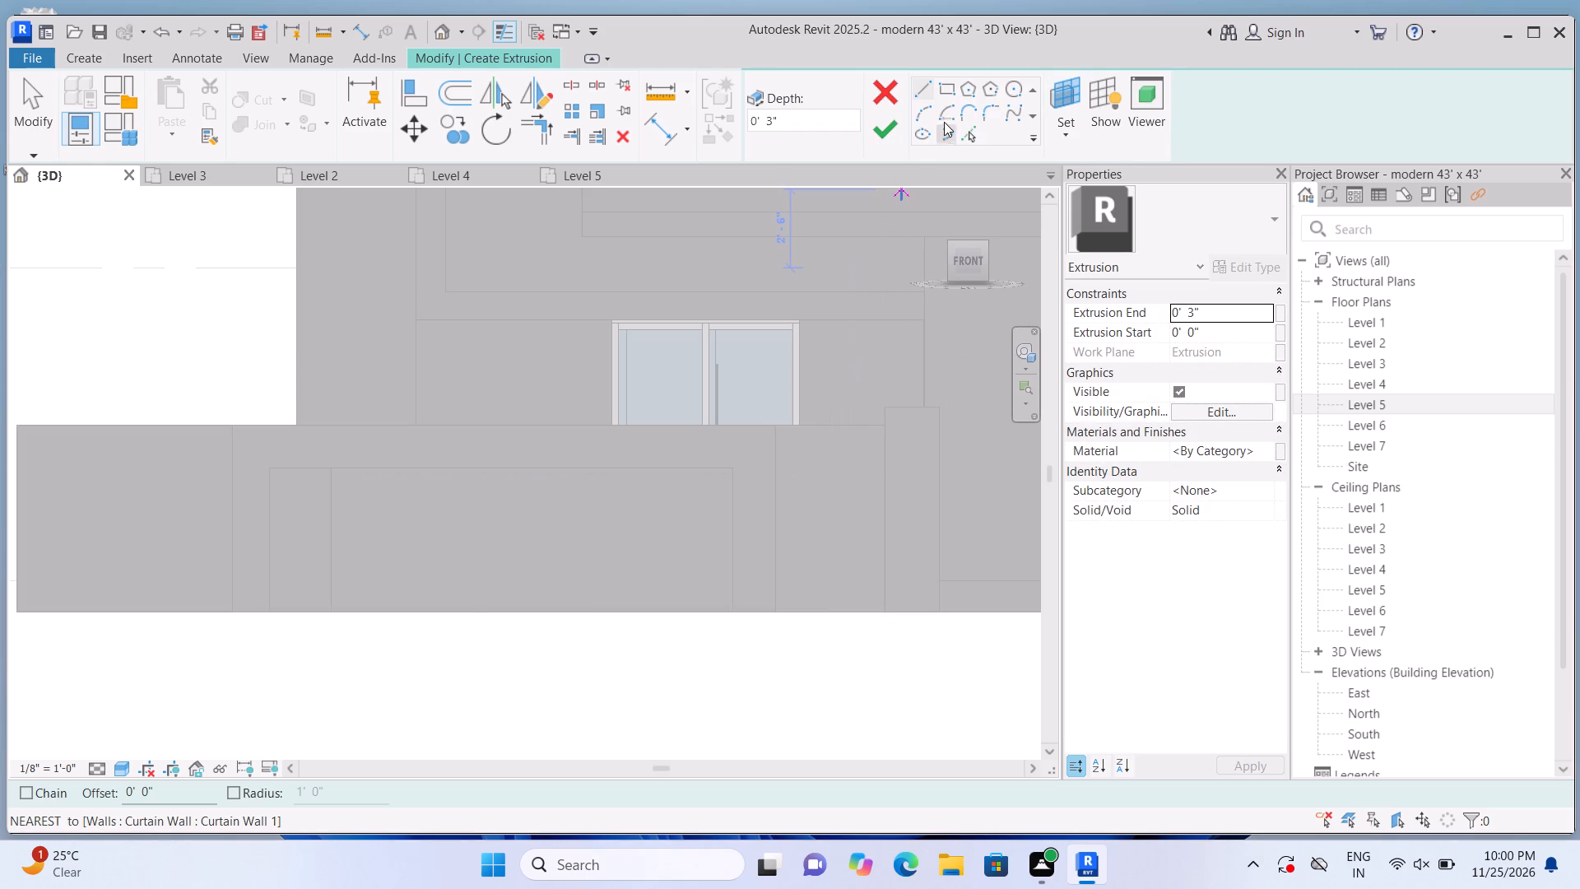
click(945, 95)
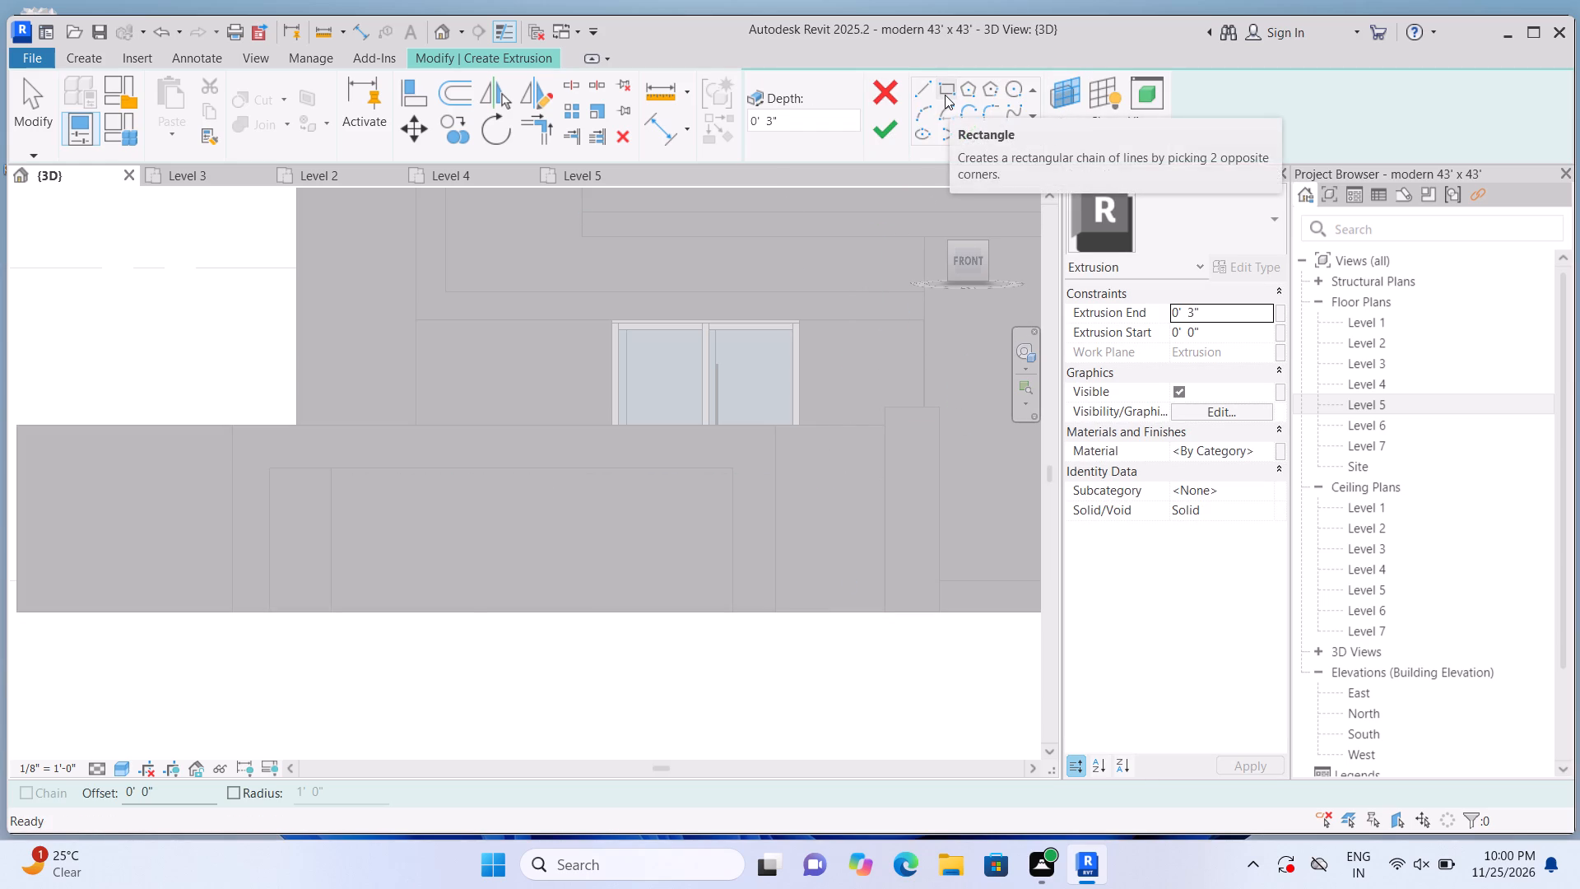
click(730, 471)
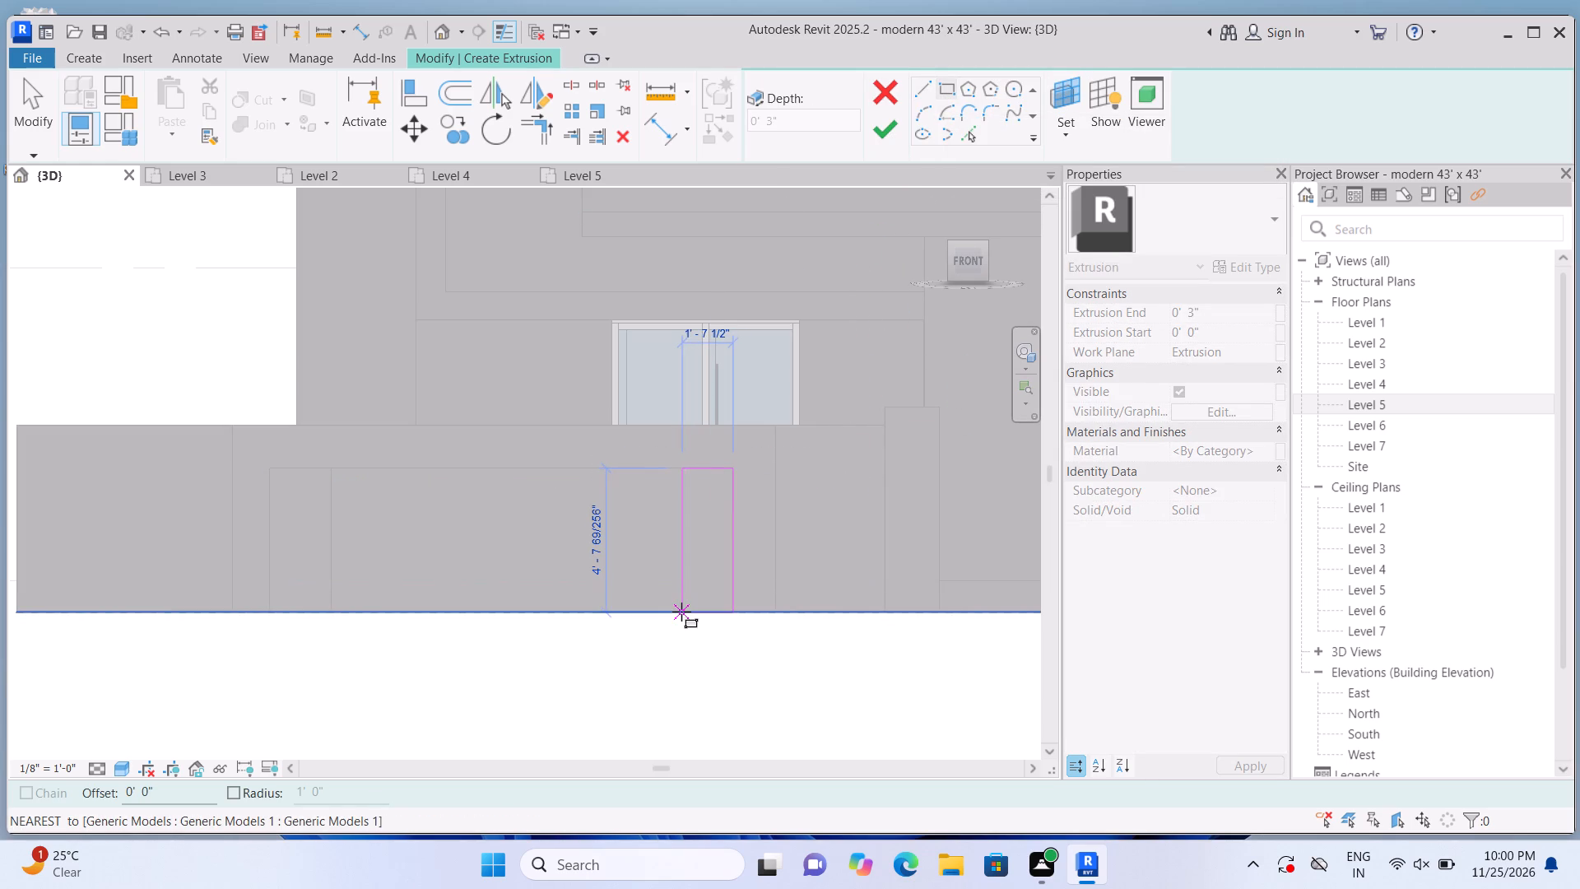
click(681, 612)
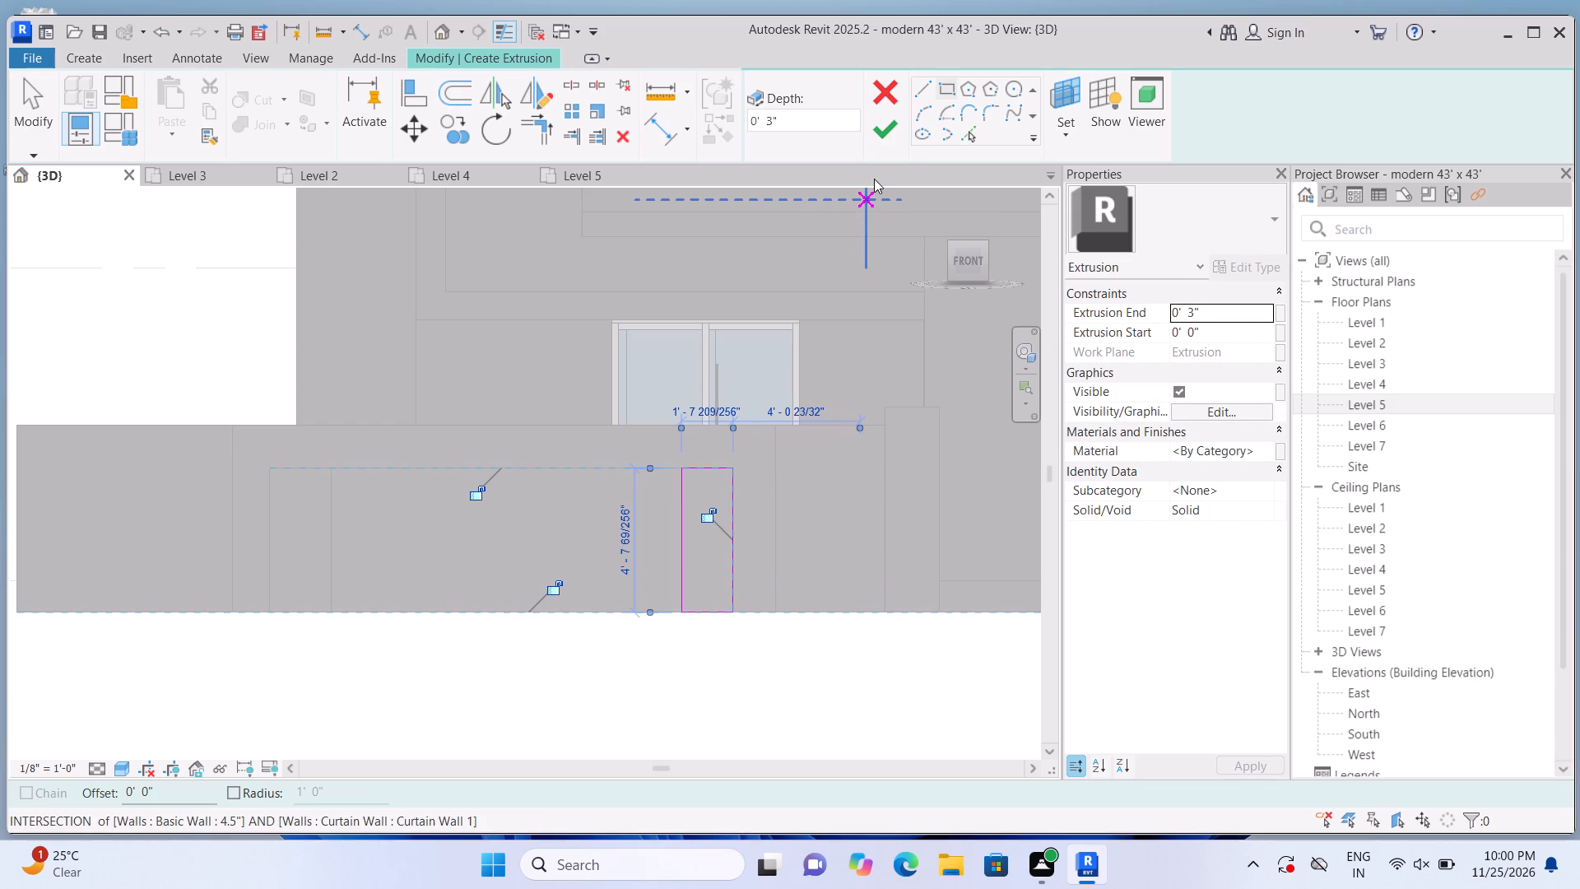
click(890, 133)
click(823, 678)
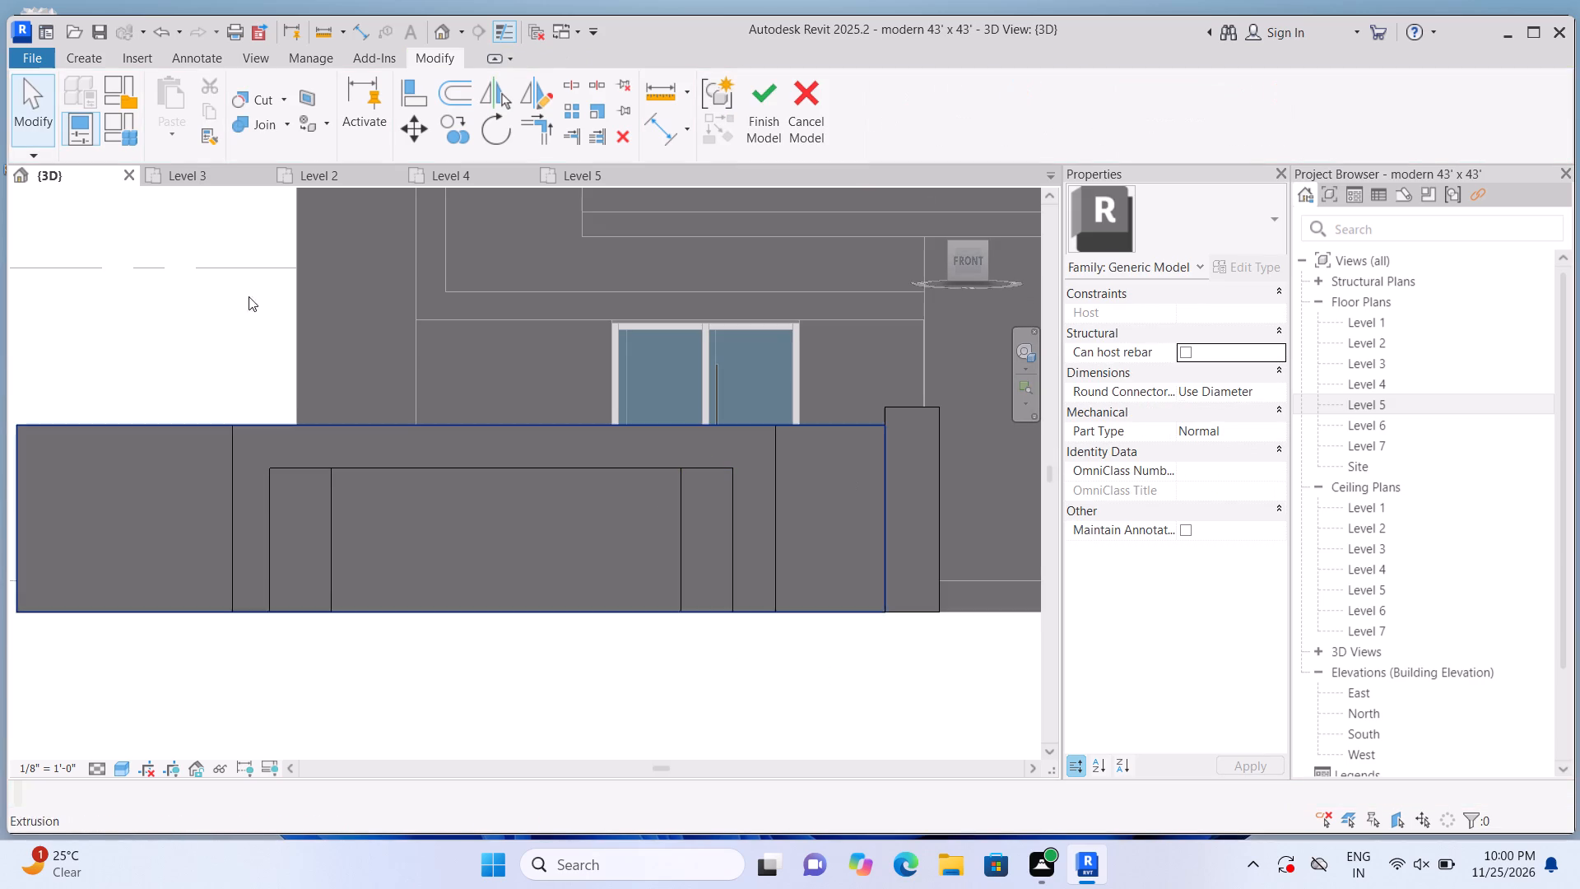
Start a 3" Extrusion on the front wall's picked face and sketch a thin horizontal slat about 11'-2" long between the posts, near their tops.
click(78, 58)
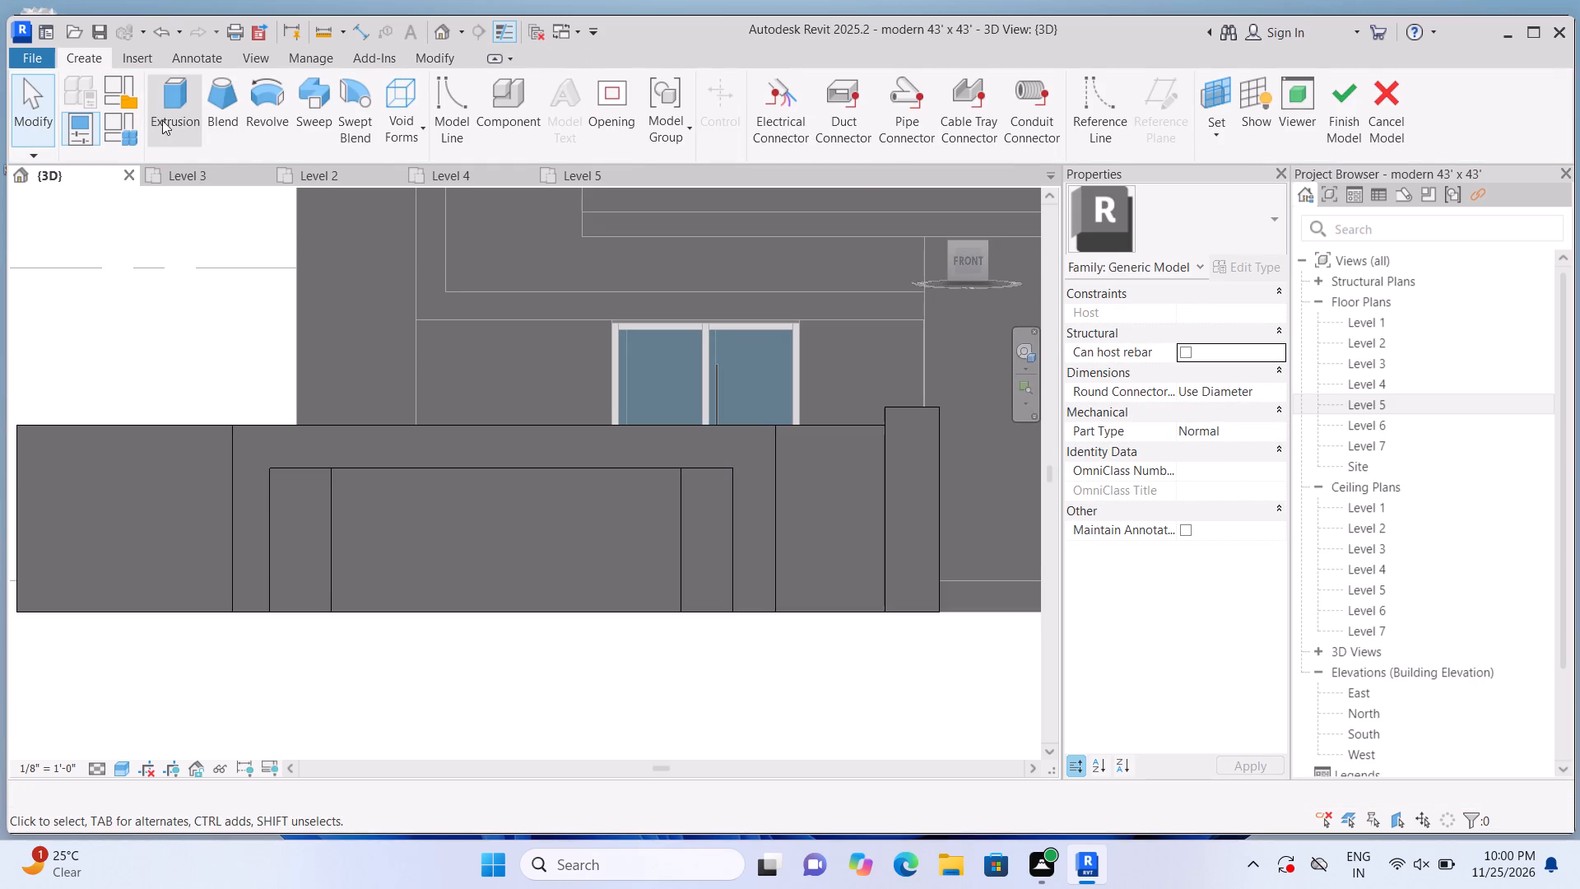
click(171, 123)
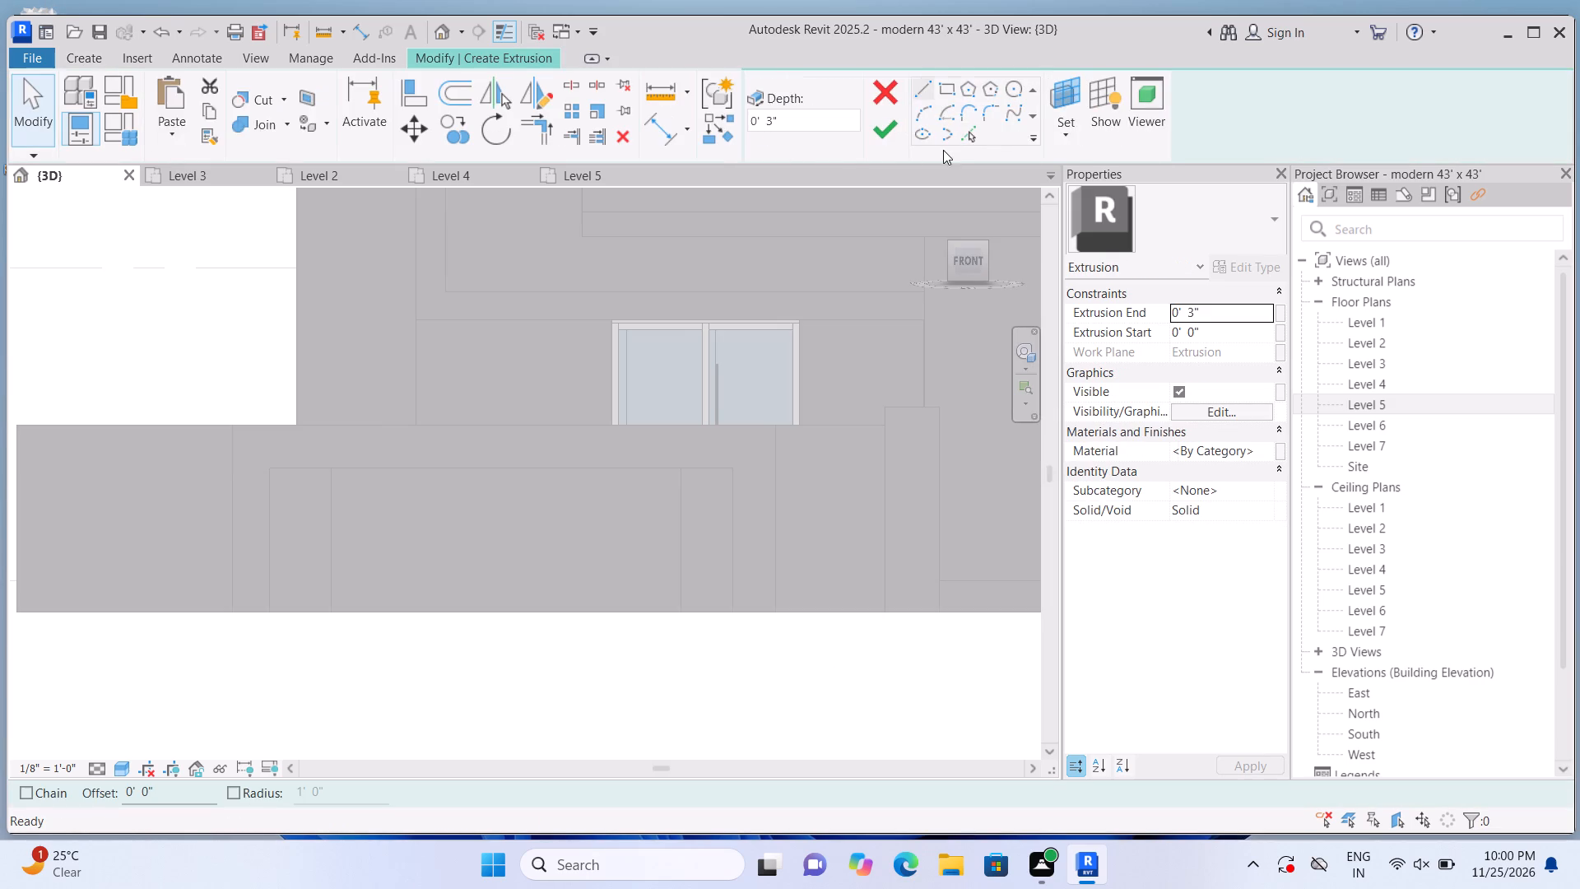
click(1059, 135)
click(1084, 189)
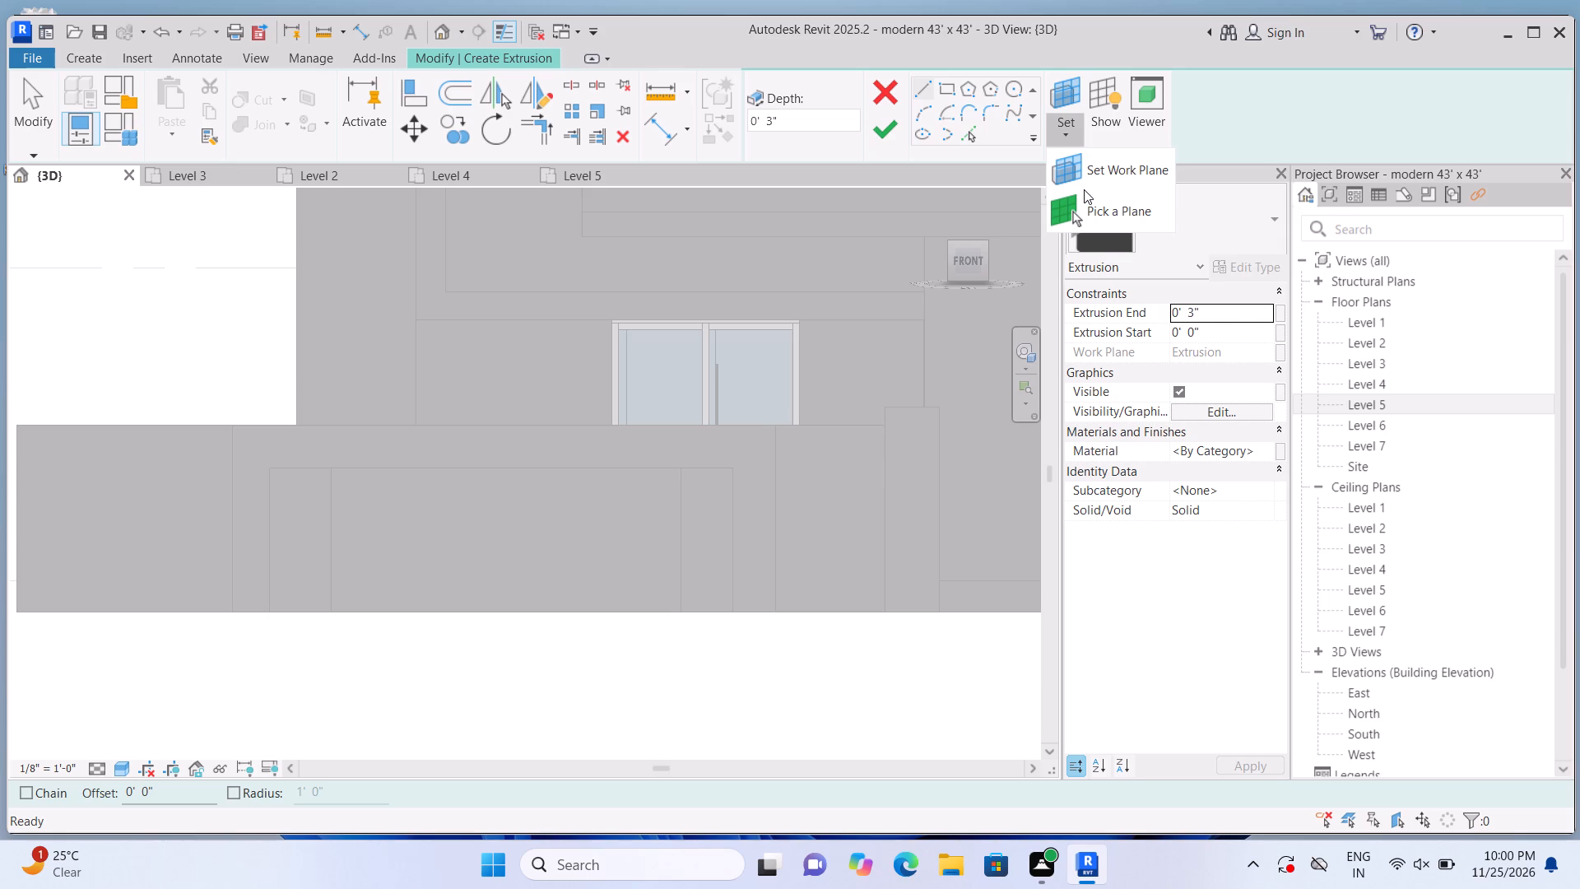
click(1089, 216)
click(814, 489)
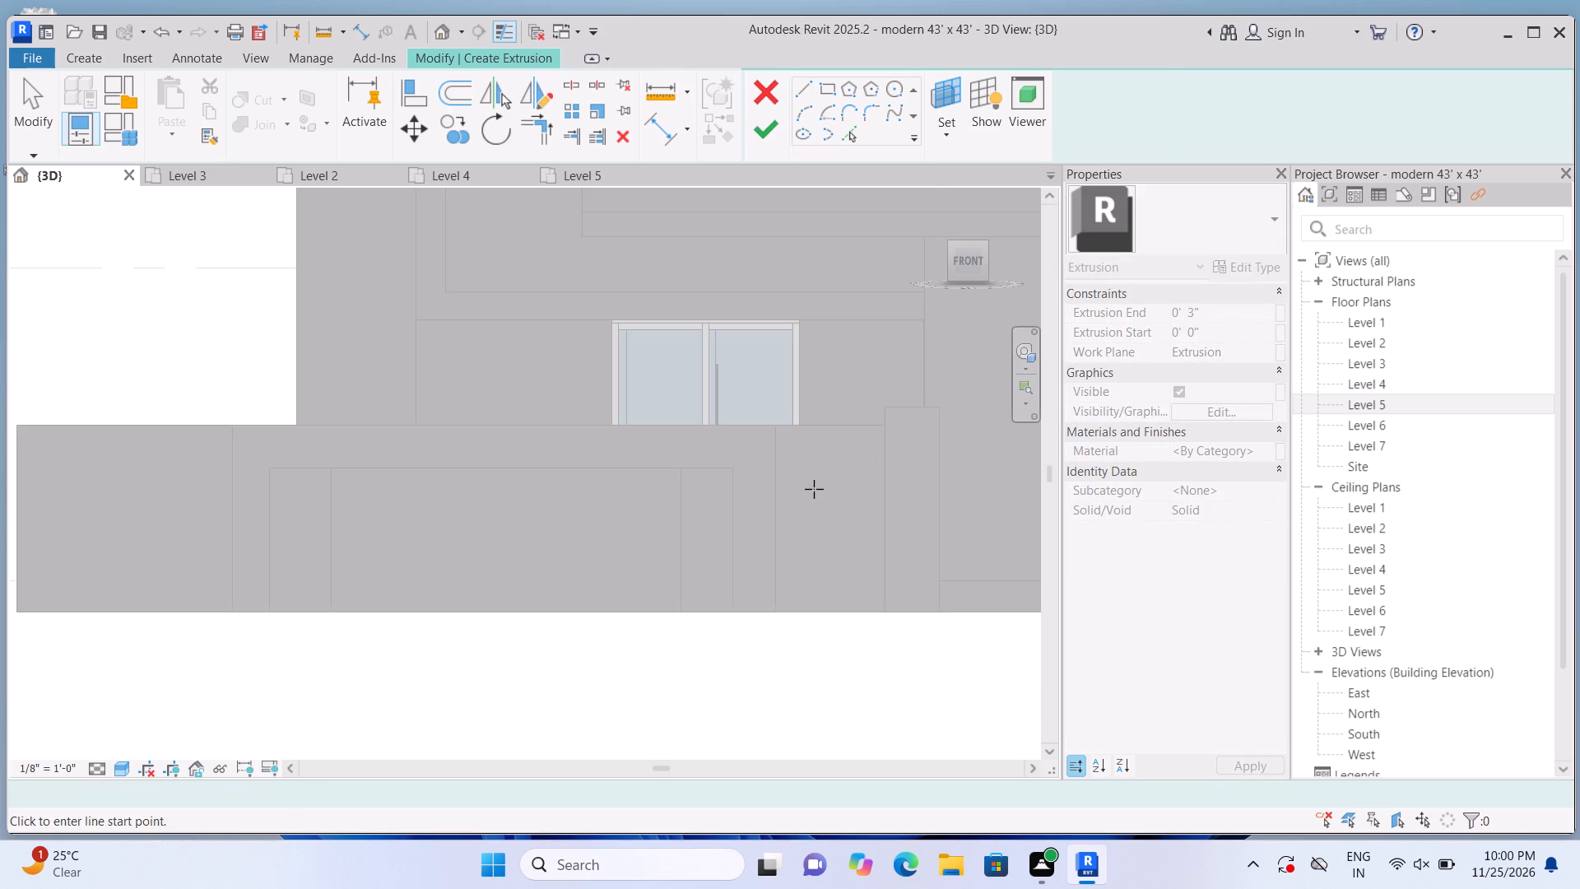
click(950, 95)
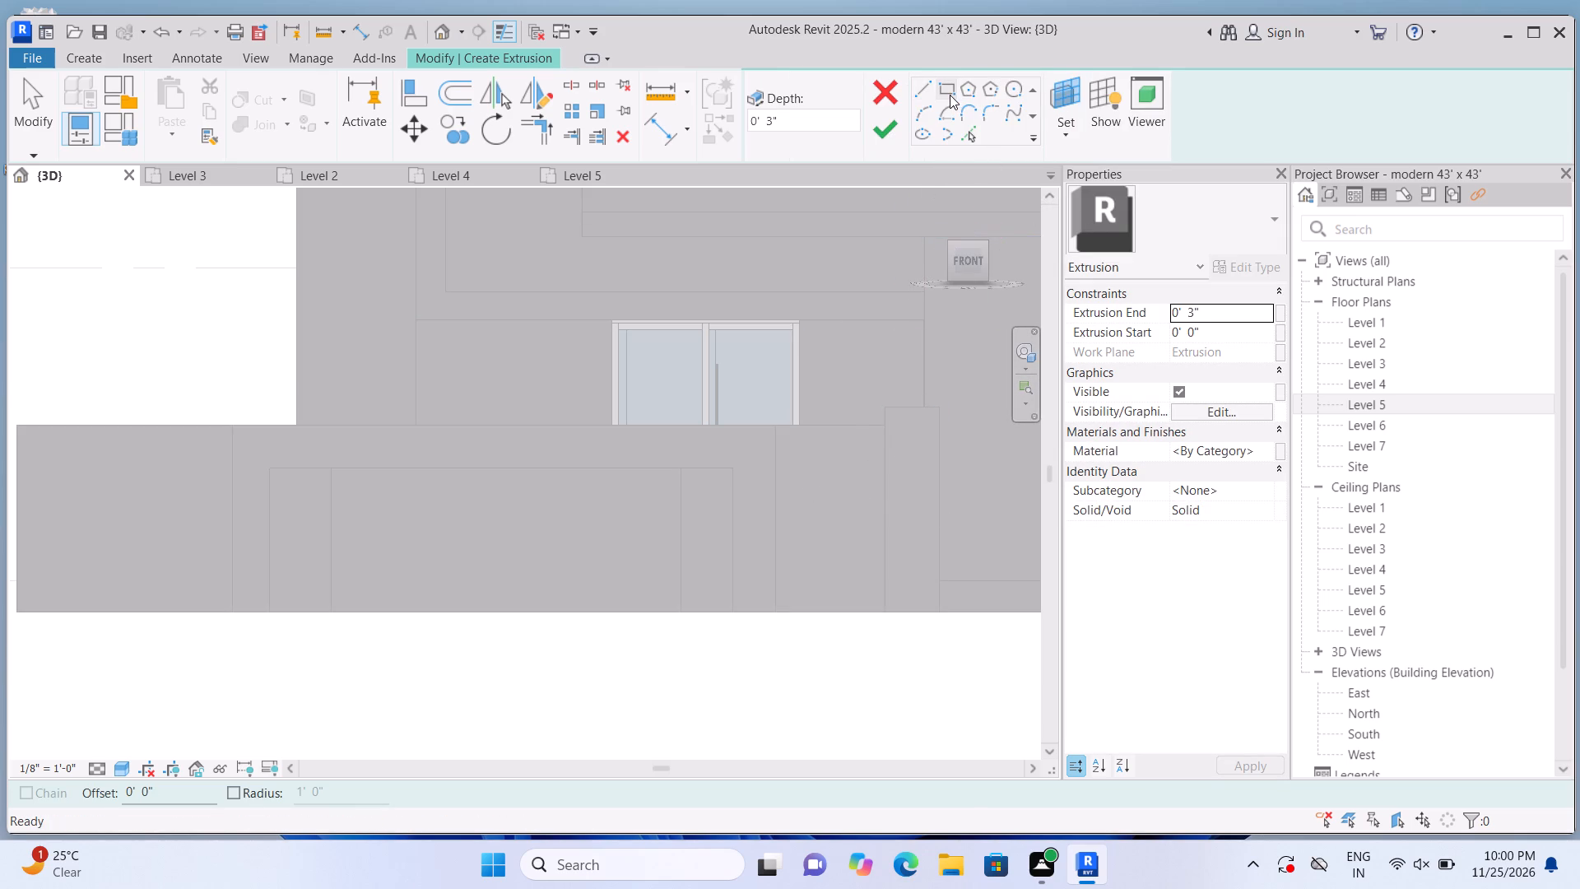
scroll(497, 504, up, 3)
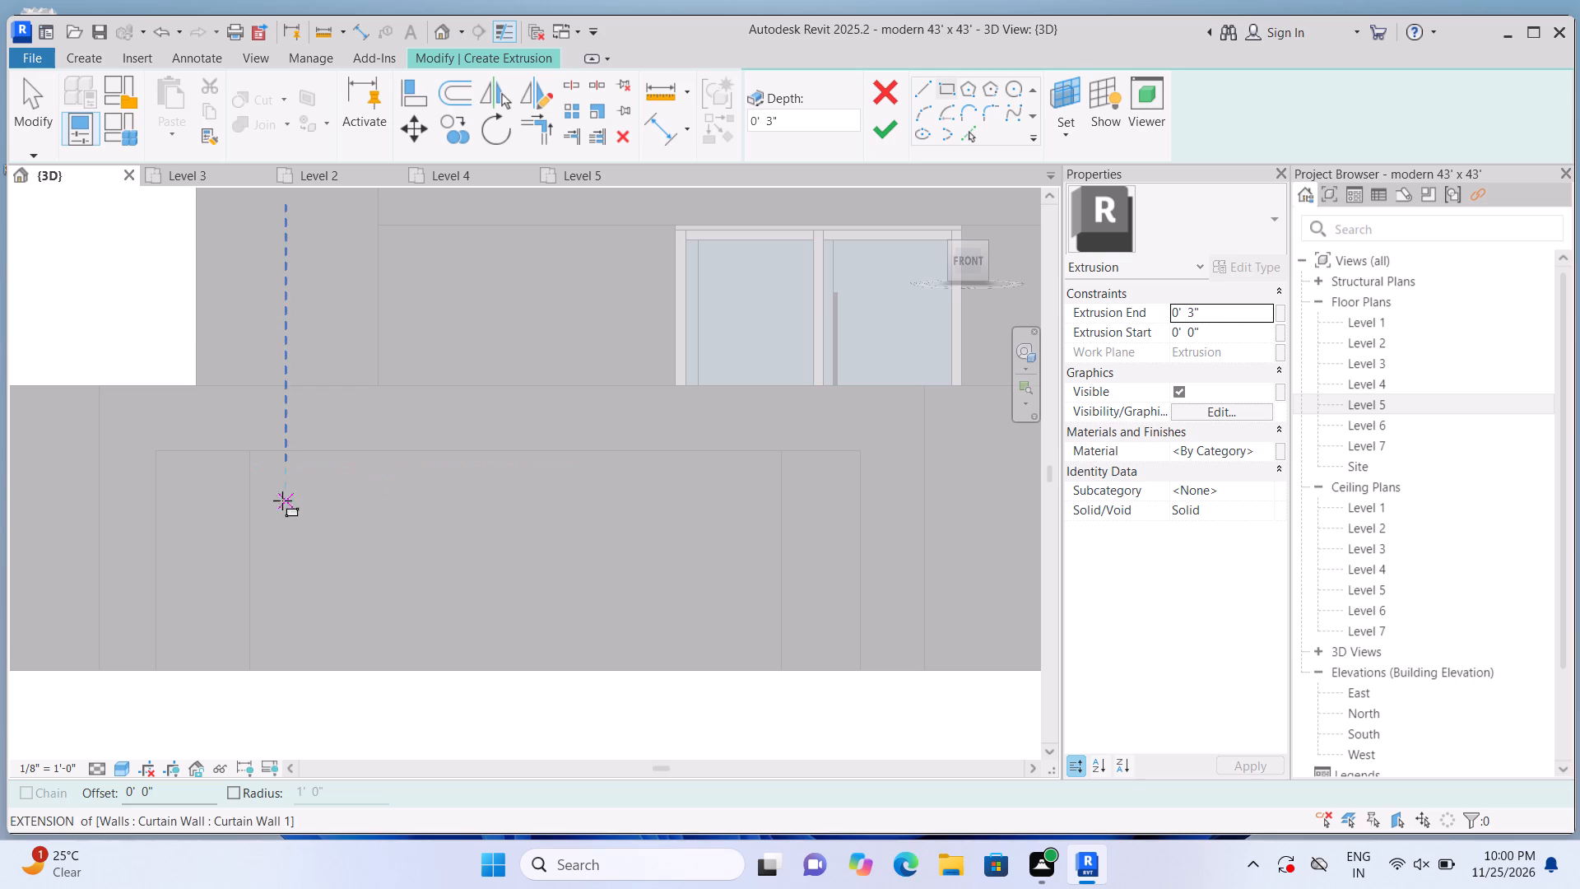
click(249, 470)
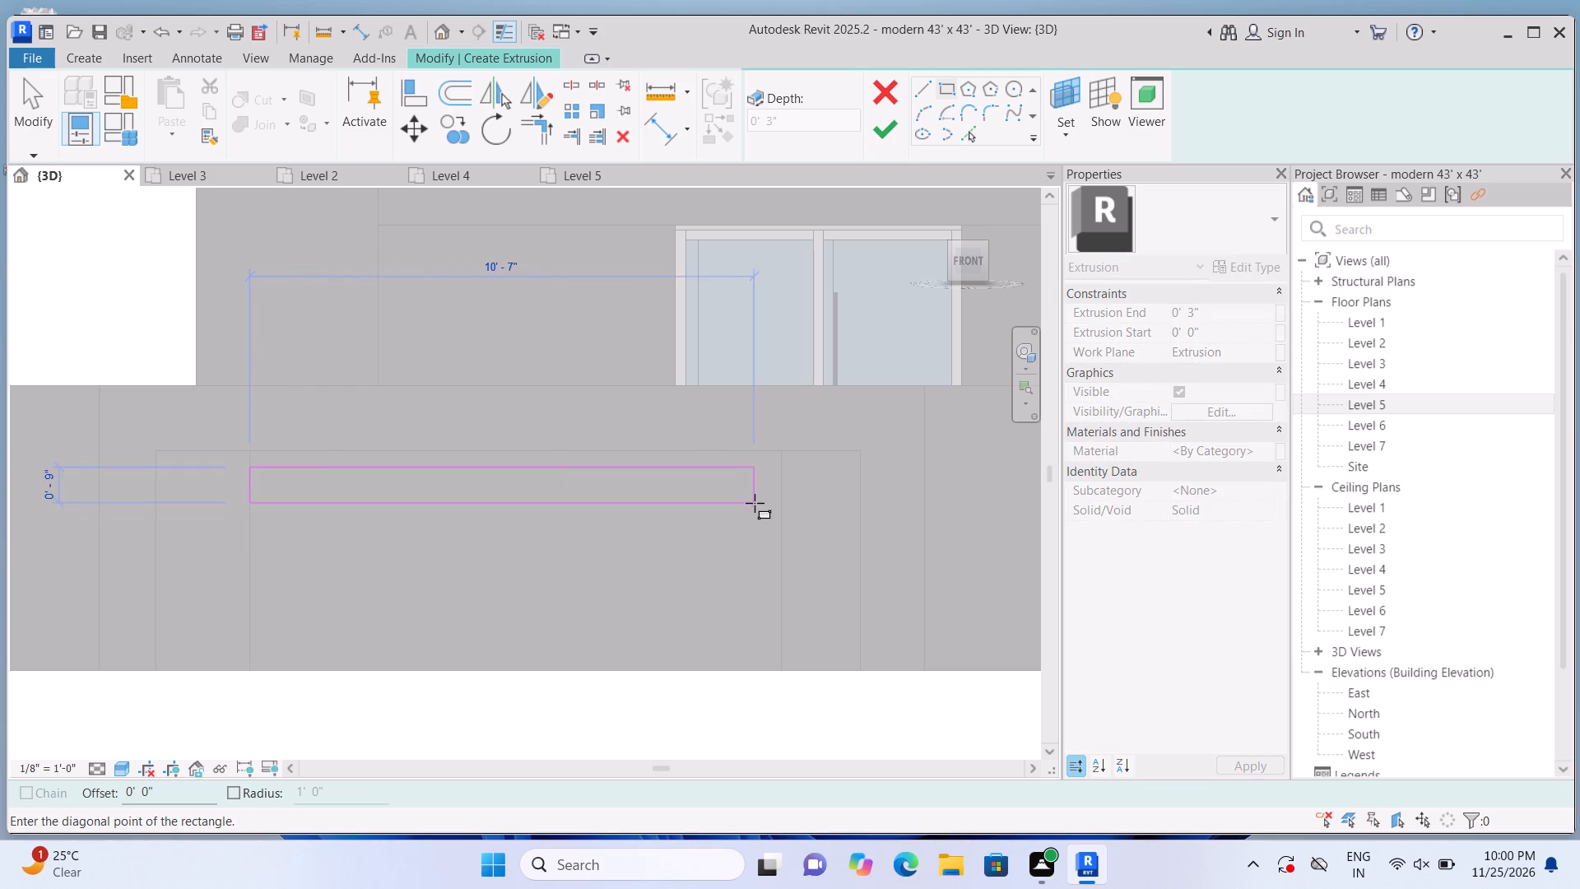
scroll(765, 500, up, 1)
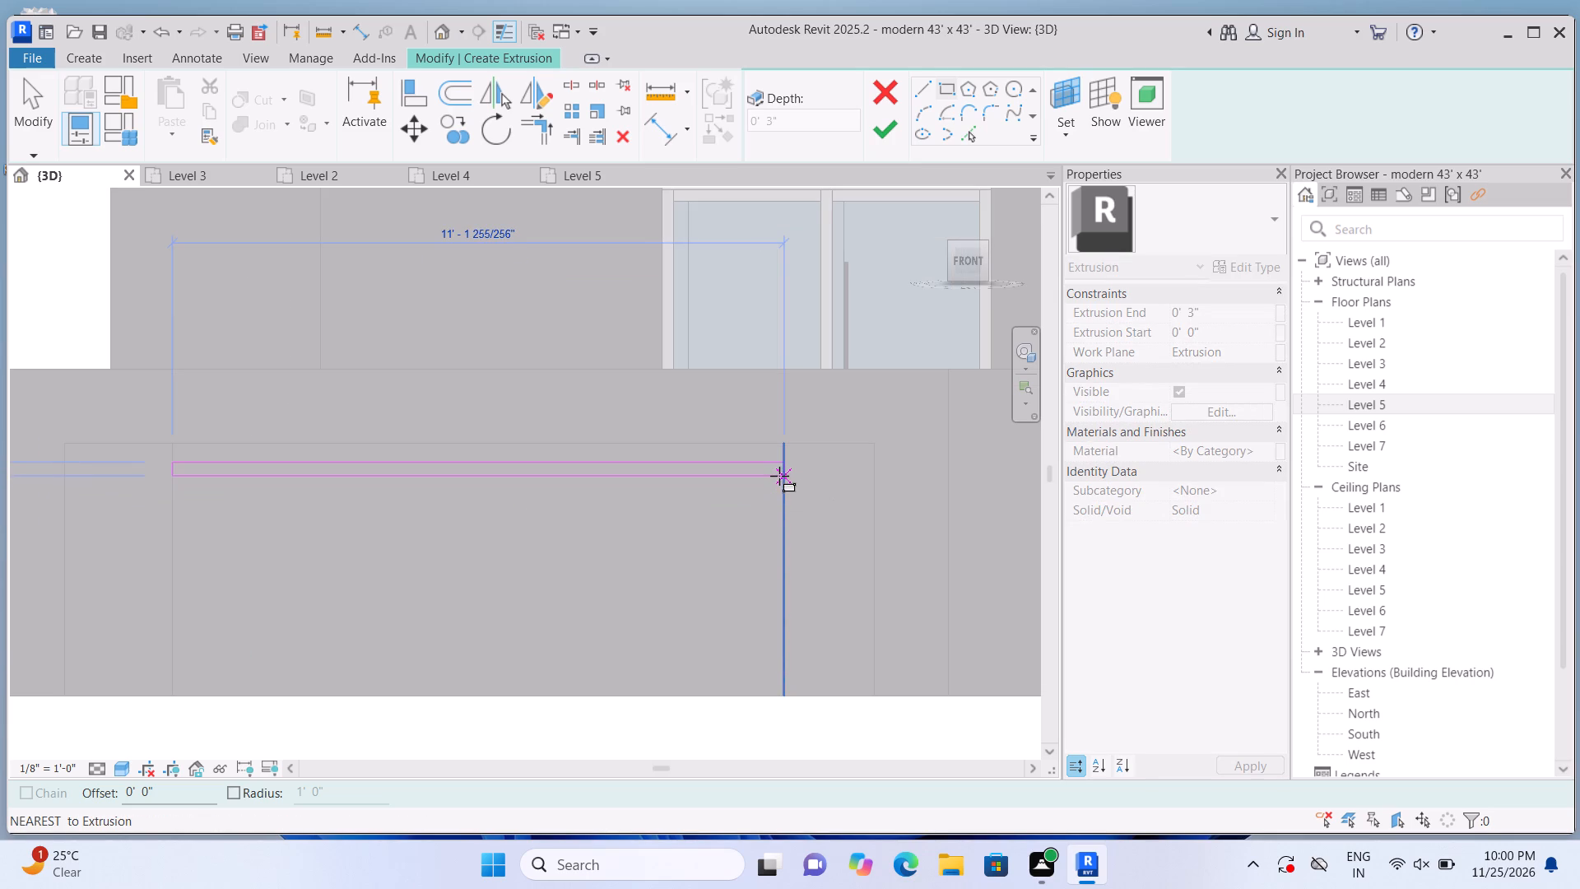
click(779, 476)
key(Escape)
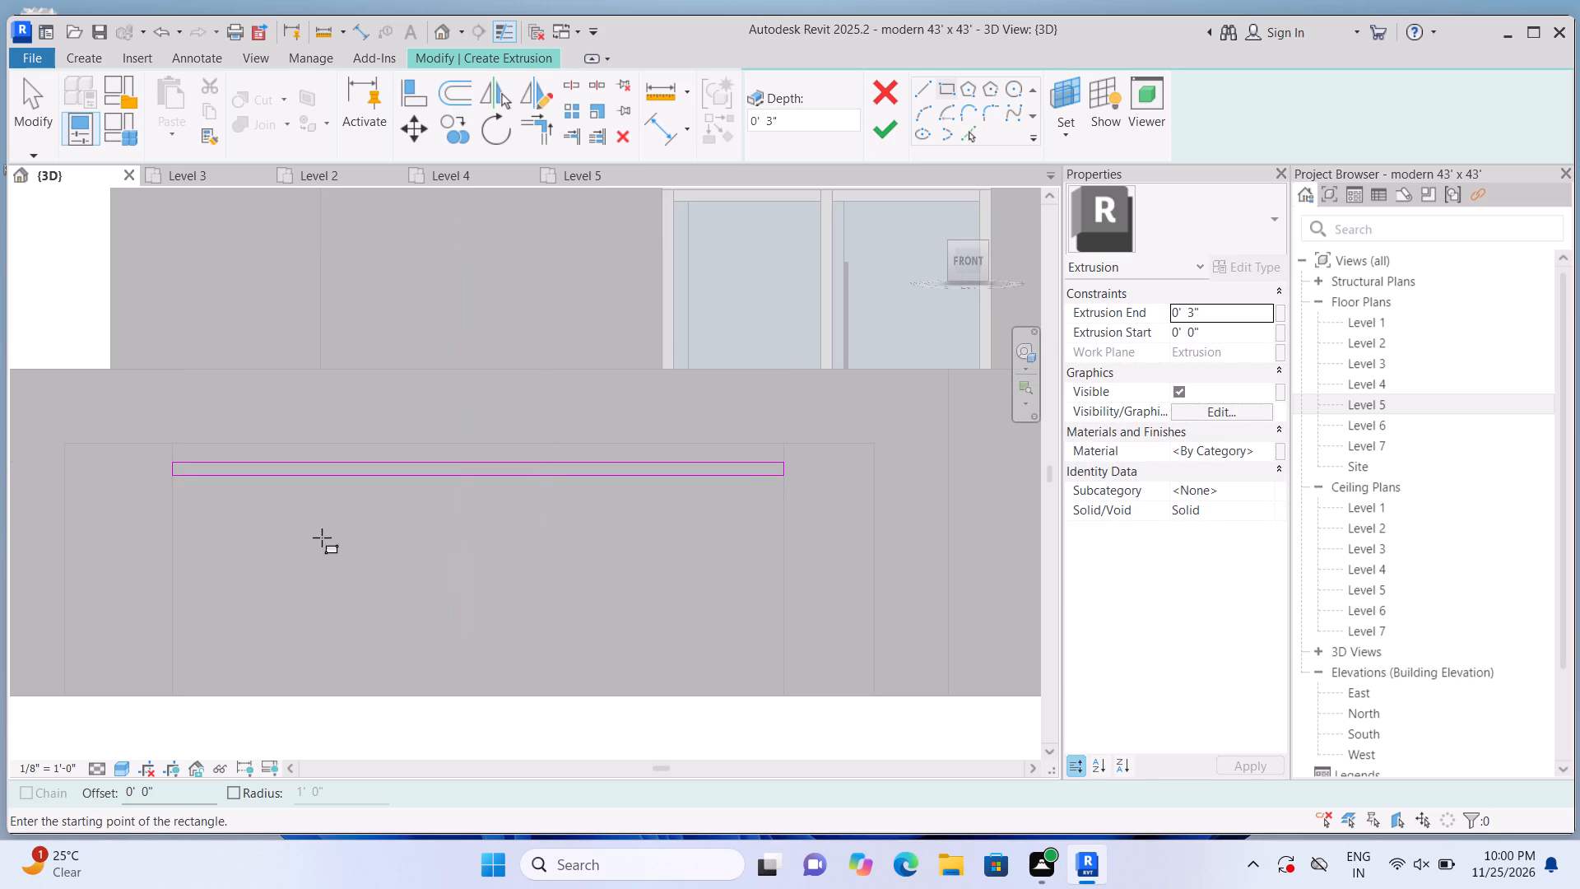
Sketch three more thin slats about 11'-2" long between the posts, spaced below the first, and finish the 3" extrusion.
click(172, 492)
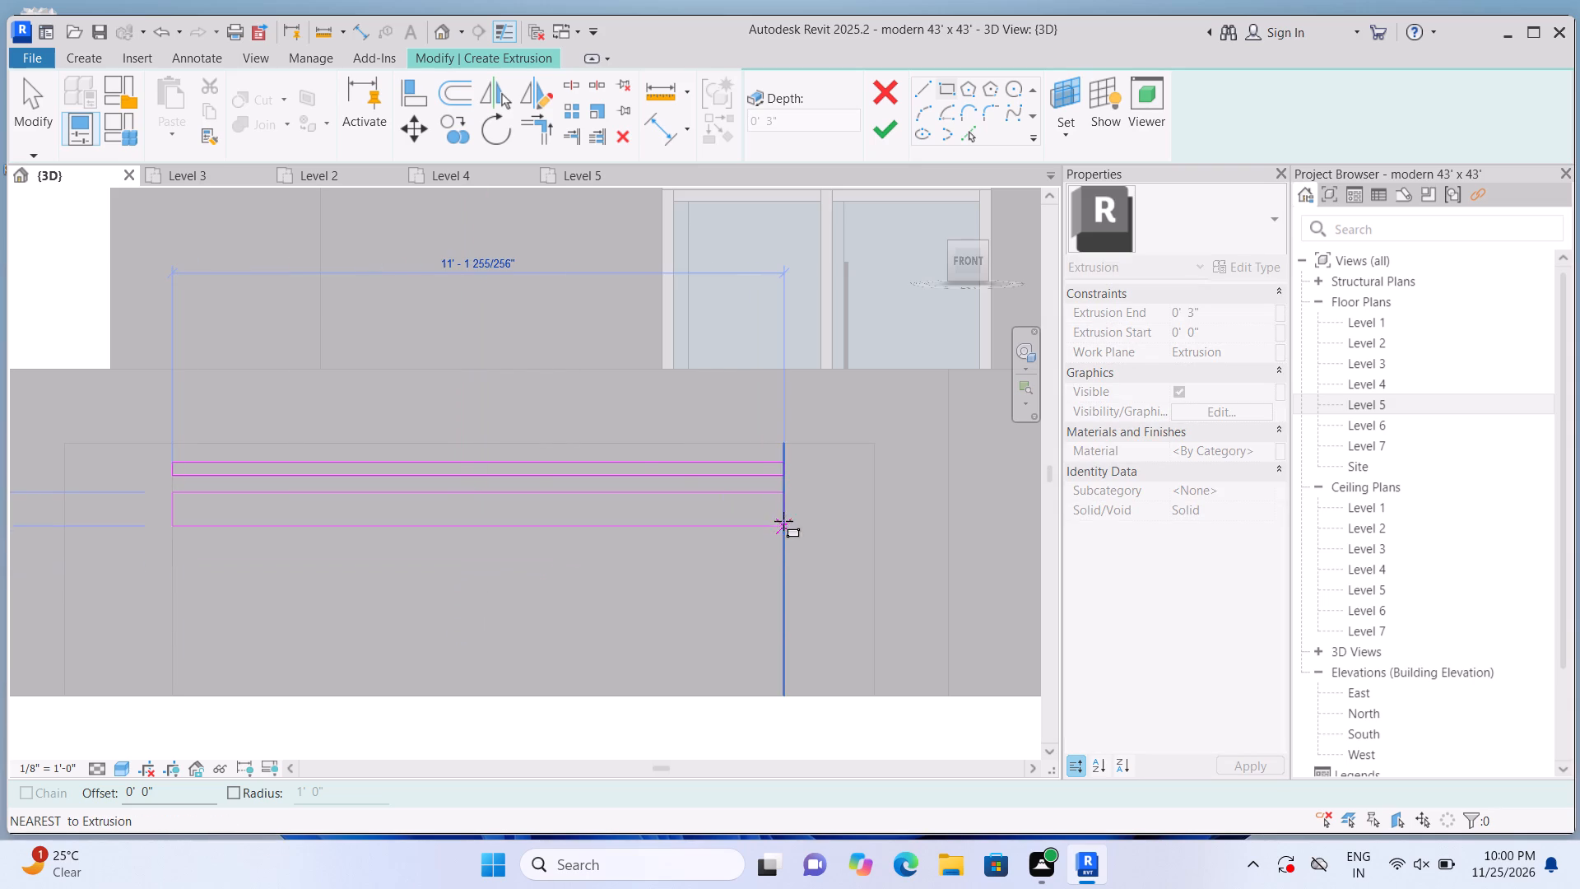
click(783, 506)
key(Escape)
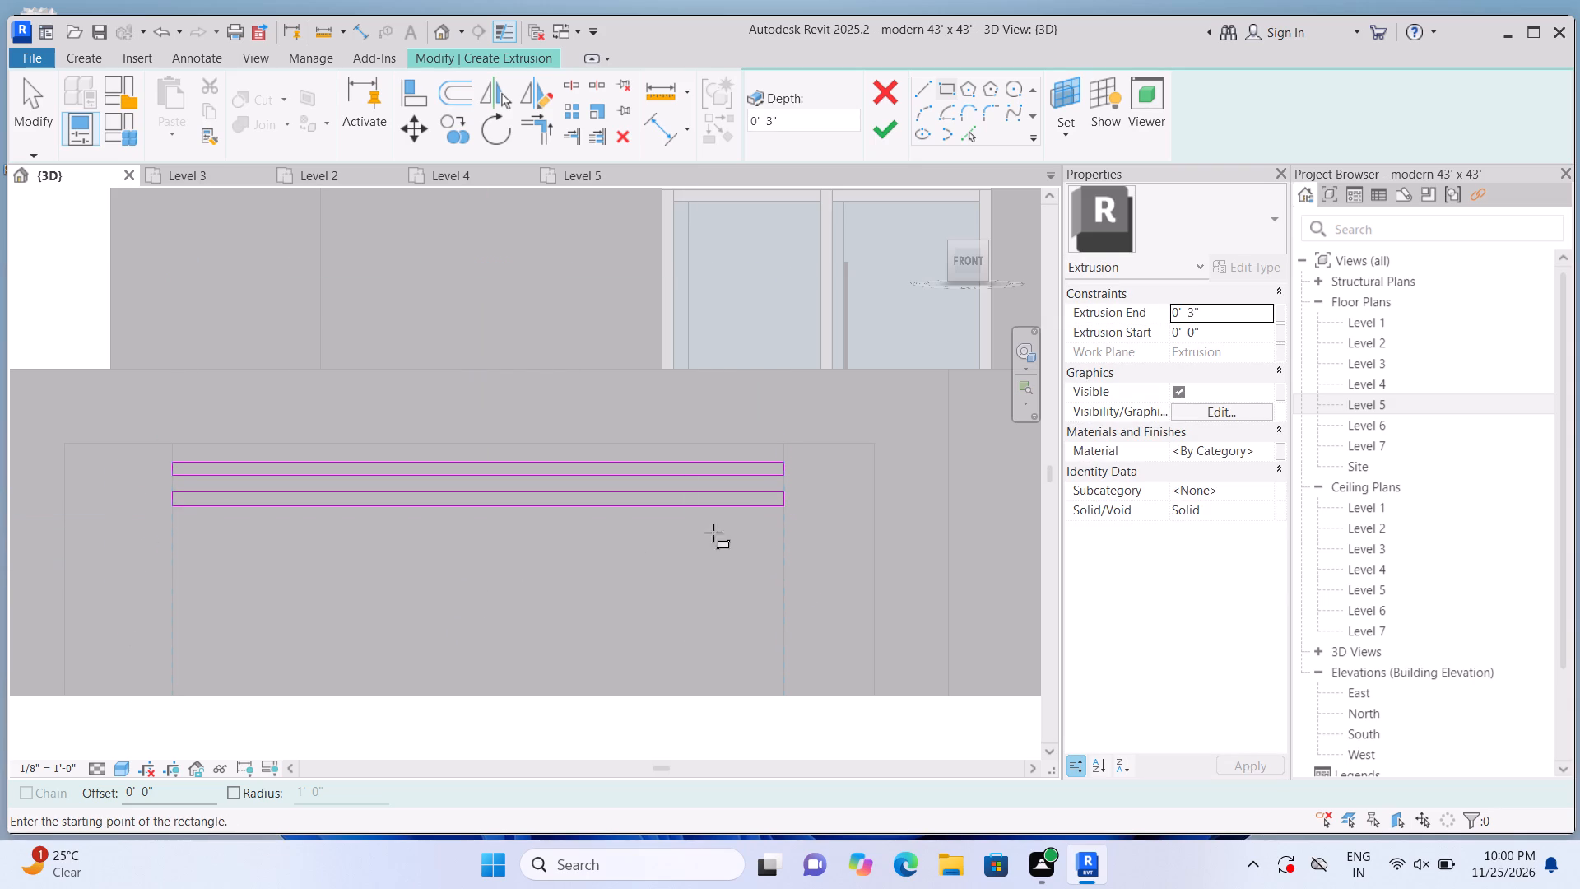
click(174, 522)
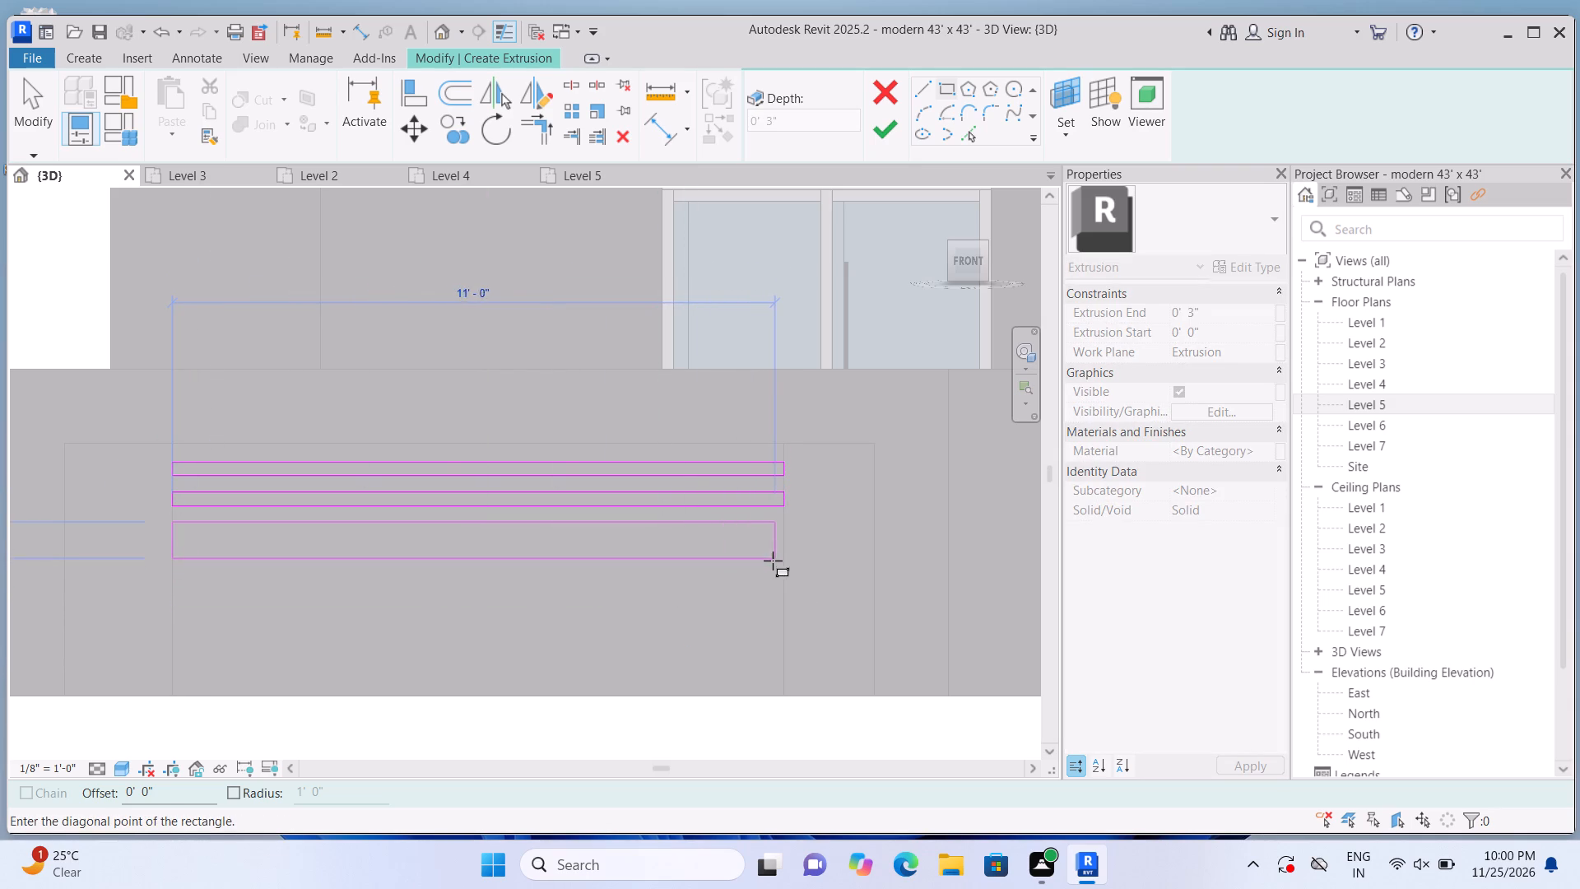
click(776, 536)
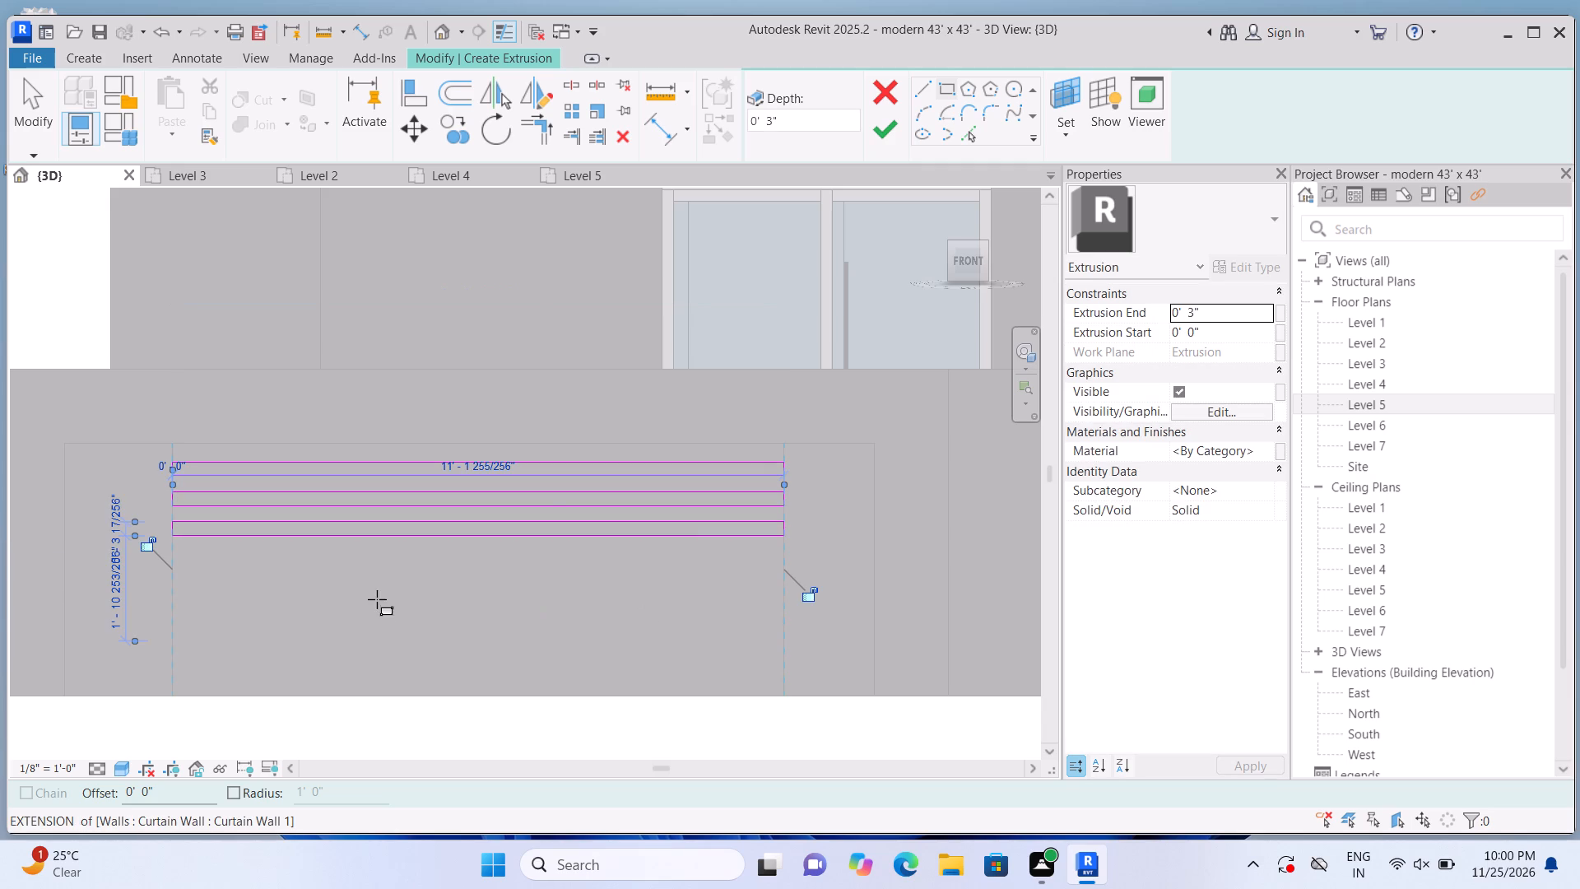
click(178, 552)
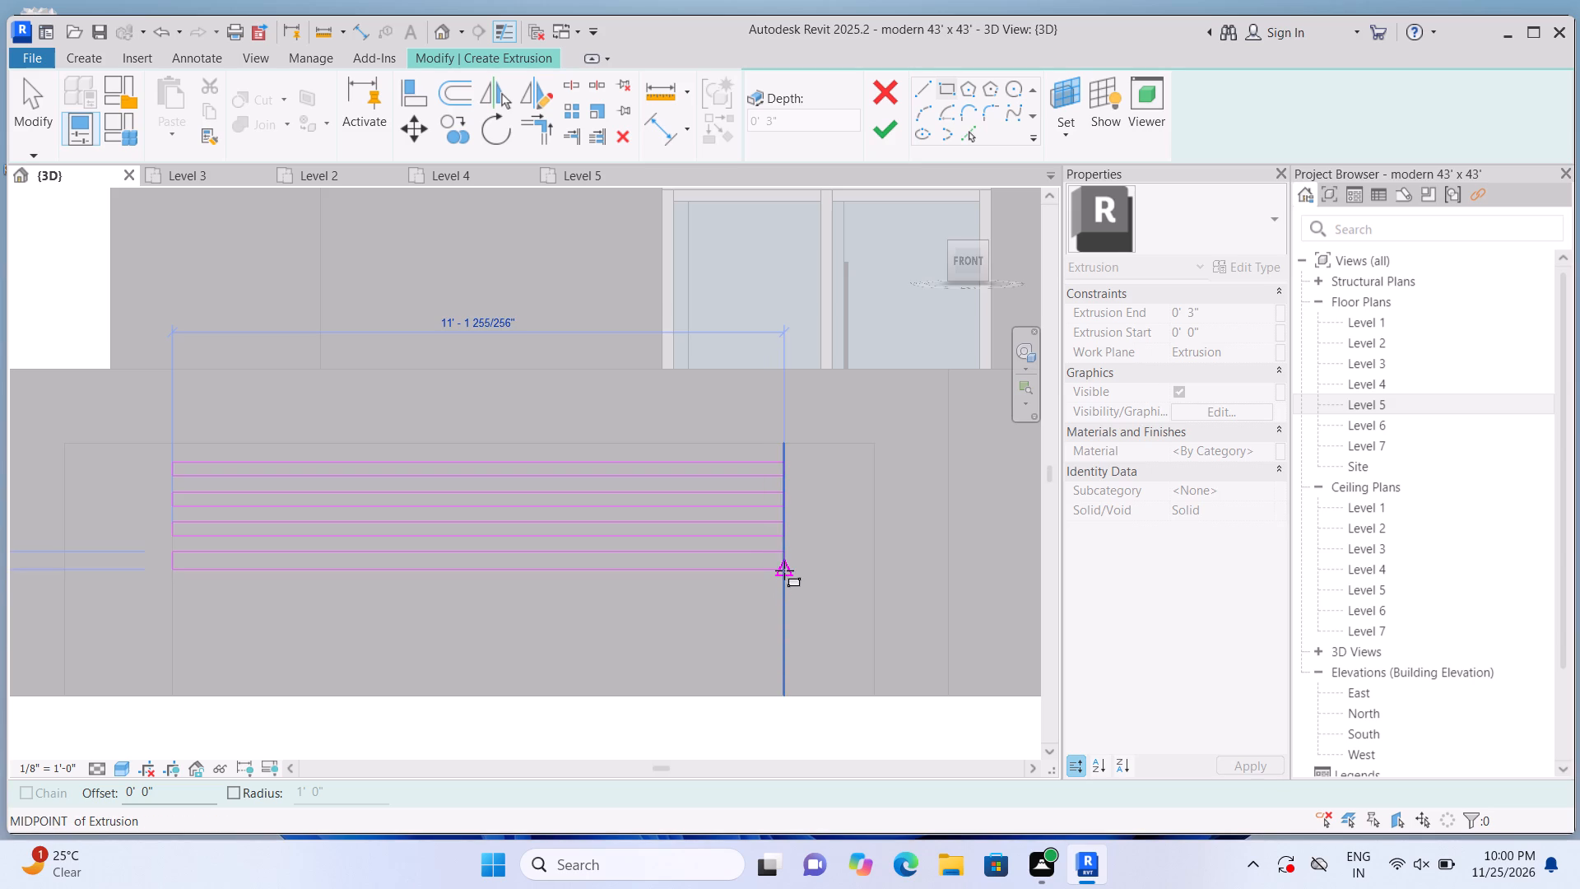
scroll(783, 566, up, 8)
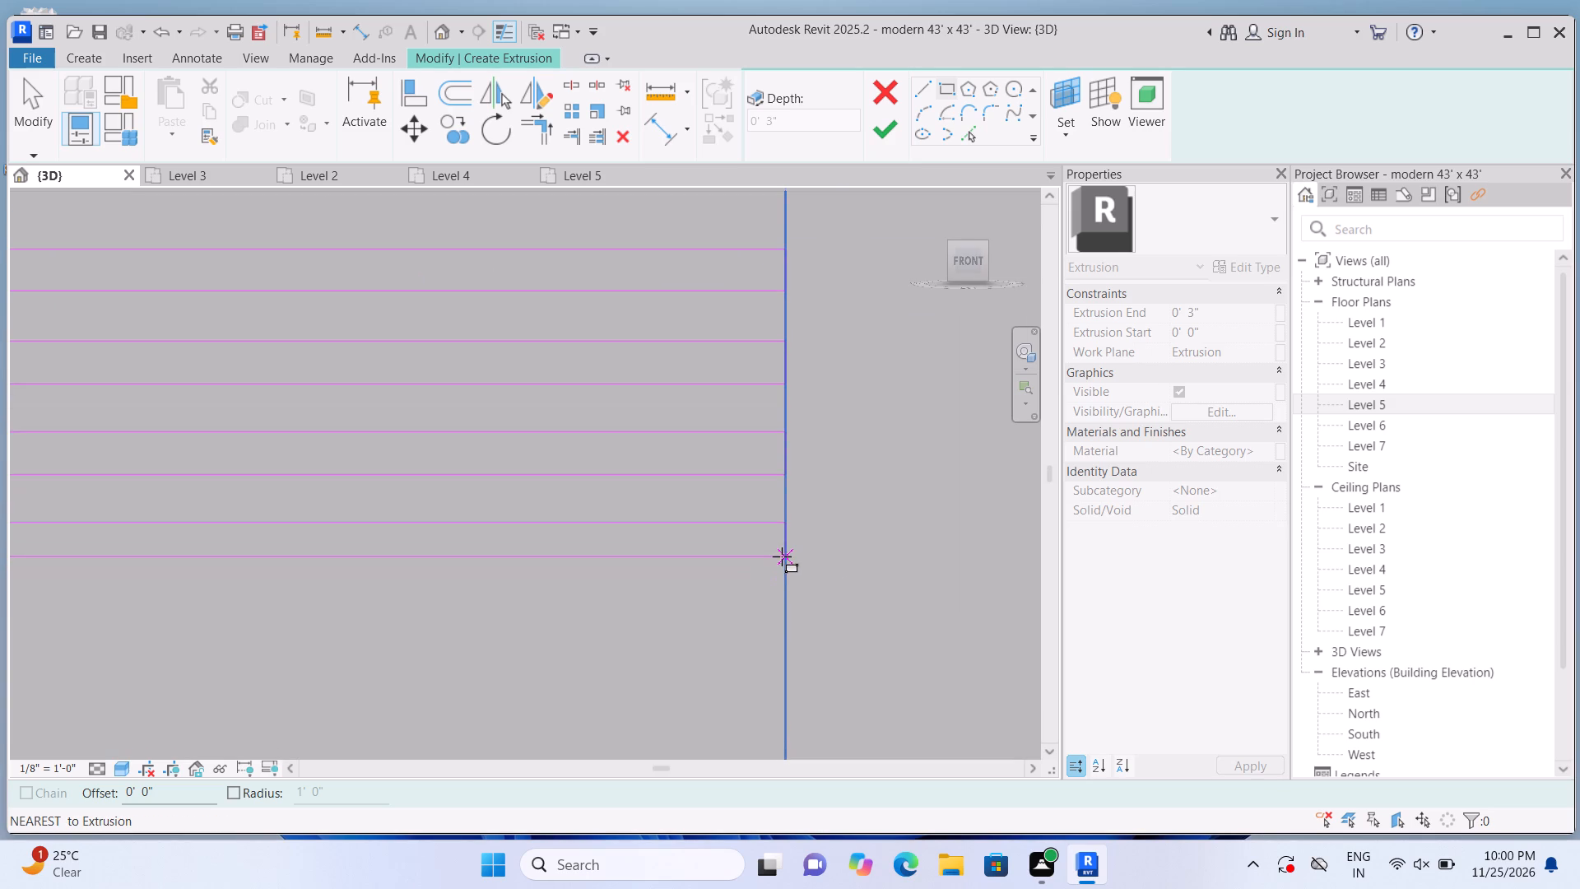
click(781, 551)
key(Escape)
scroll(787, 544, down, 2)
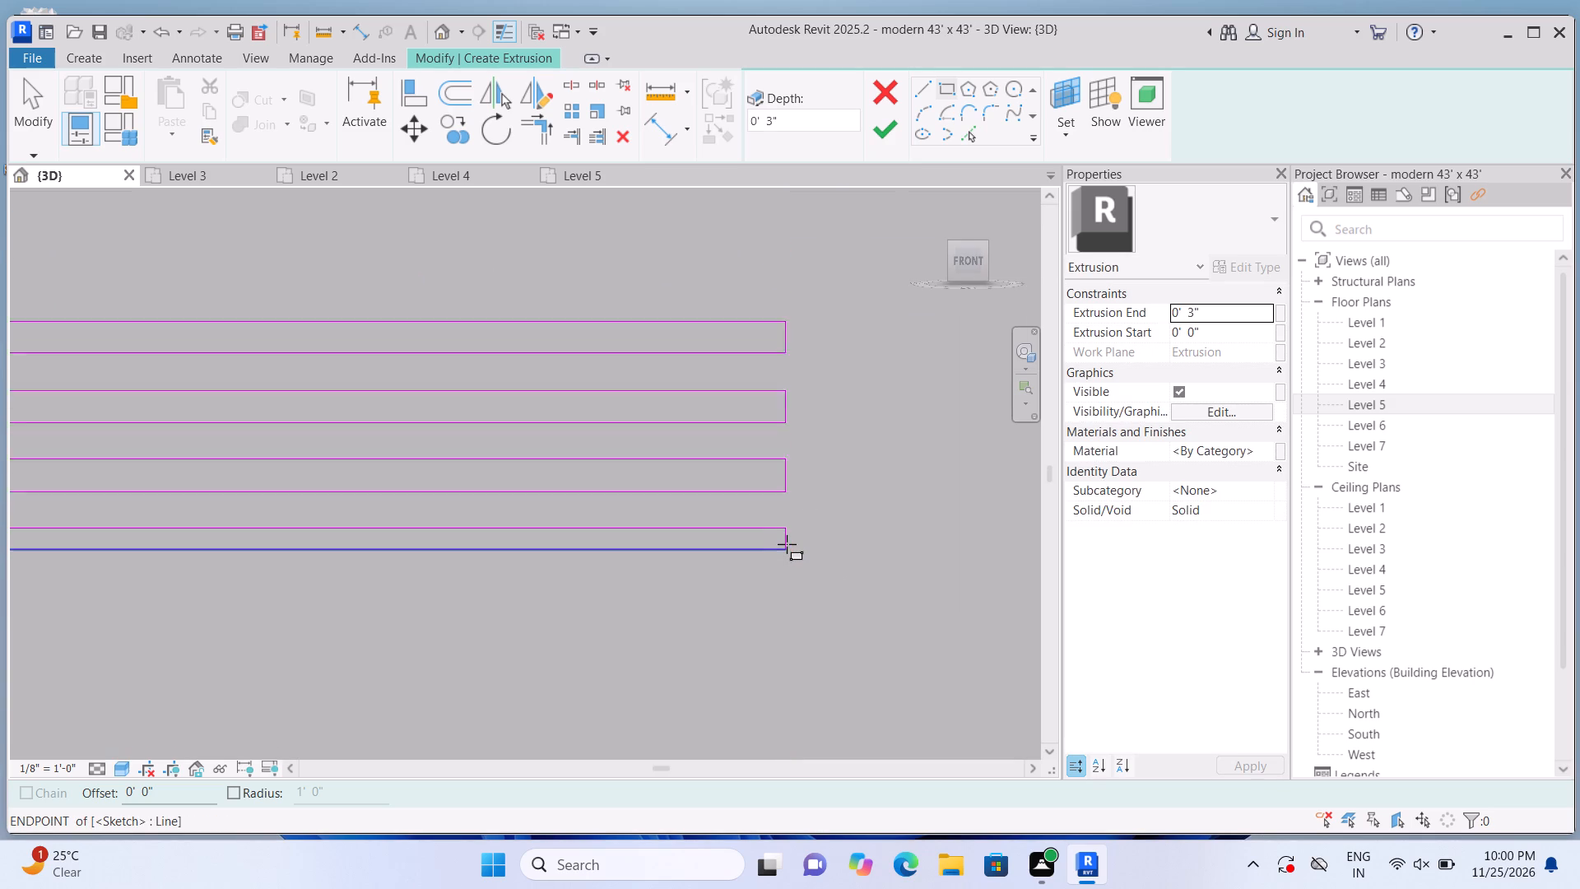
scroll(787, 544, down, 11)
middle_drag(719, 599, 600, 598)
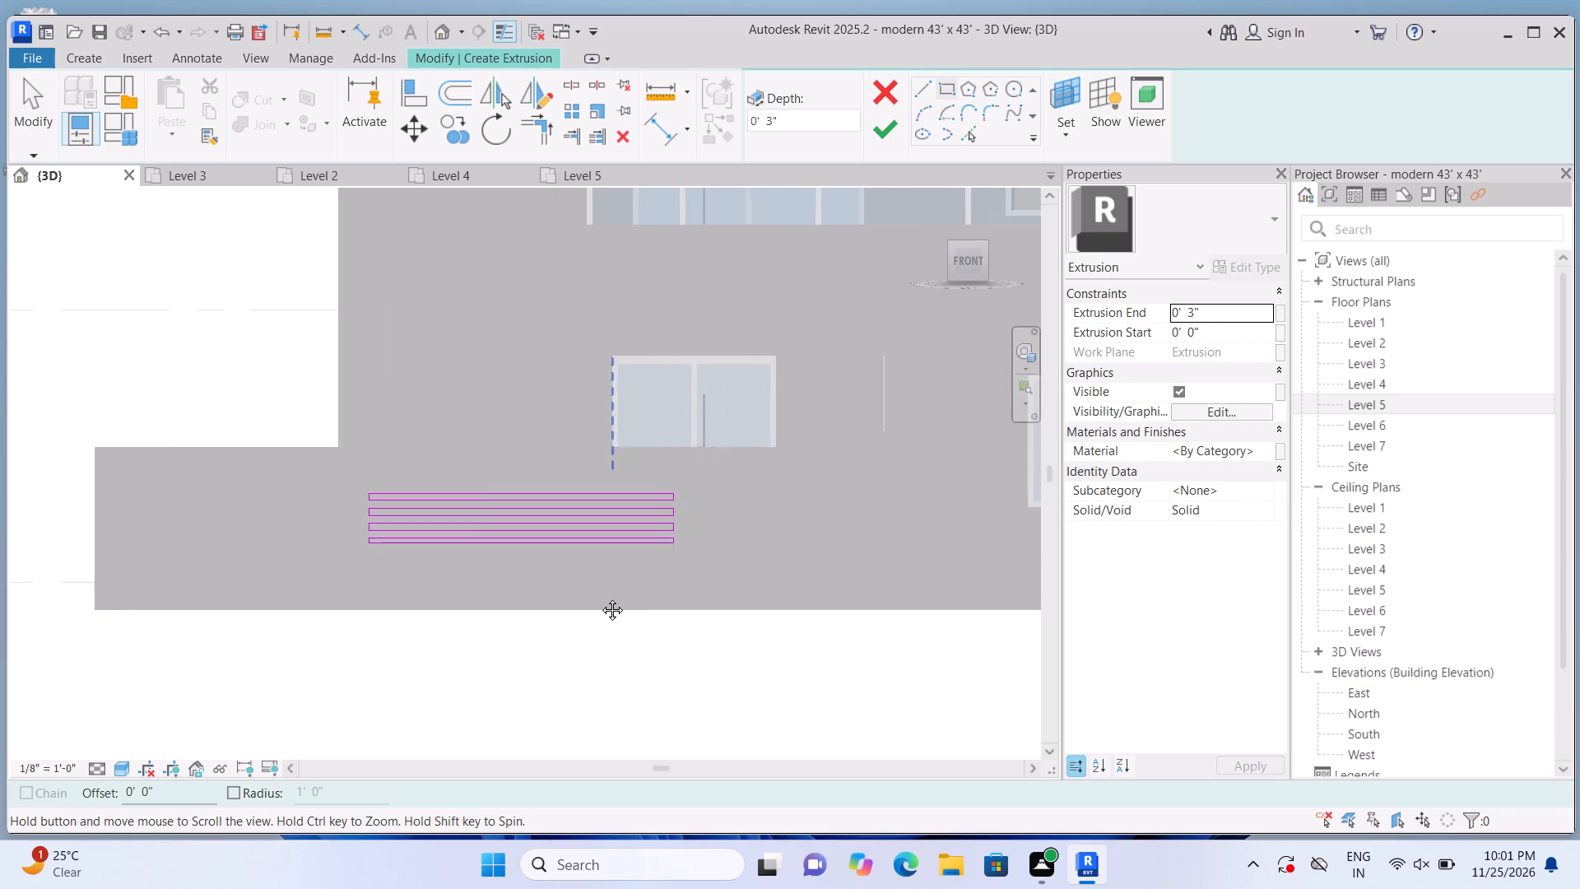
middle_drag(600, 598, 599, 598)
scroll(601, 589, up, 3)
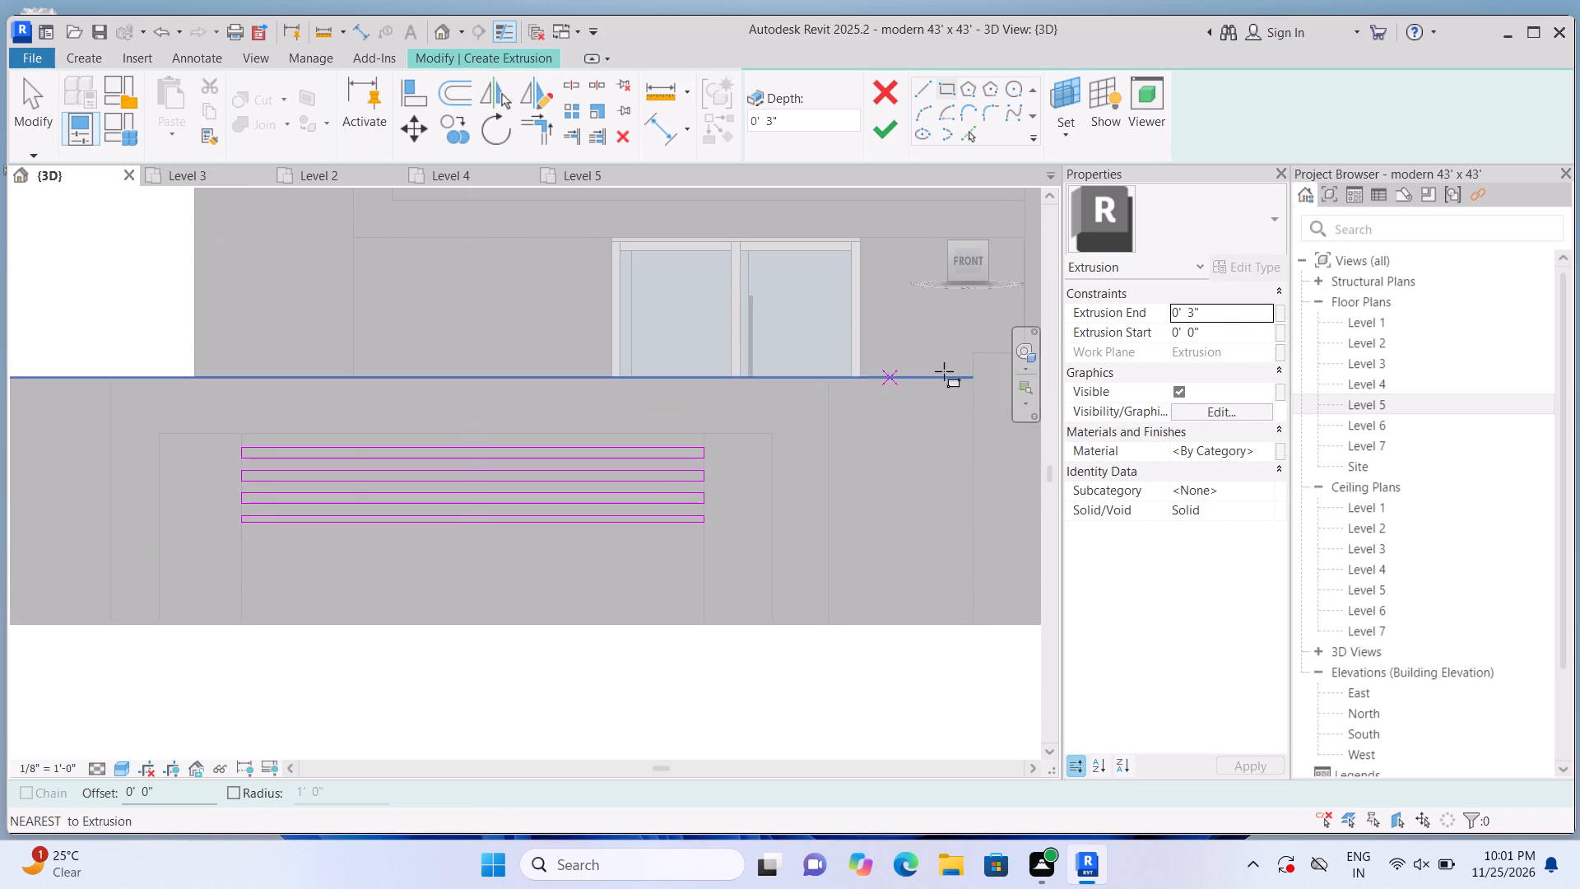
click(895, 124)
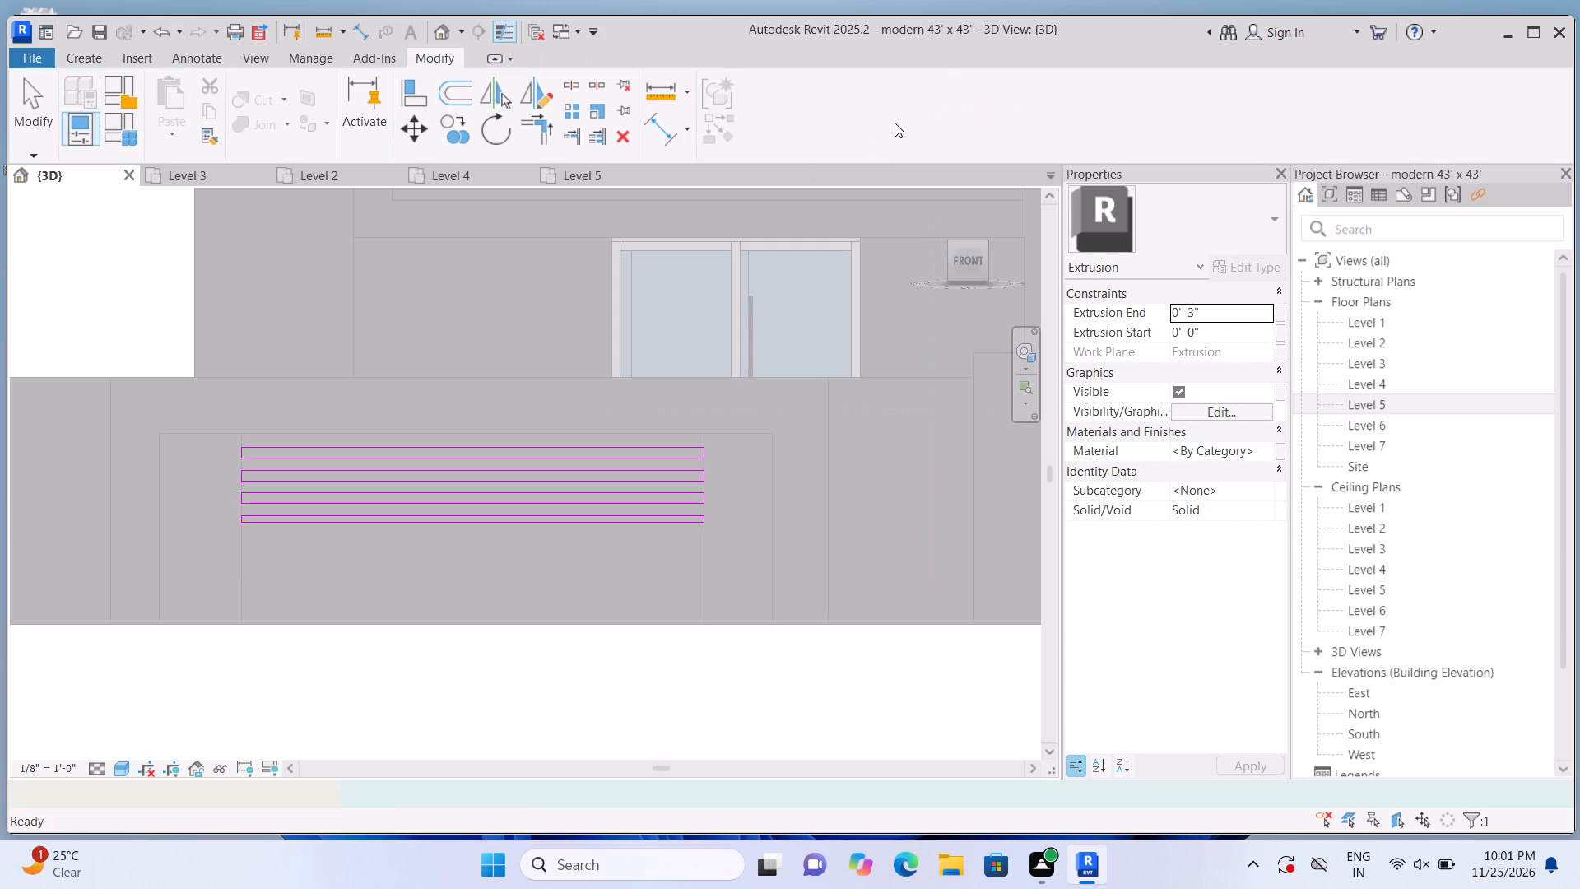
click(650, 694)
Examine the boundary wall's posts and slatted panel against the whole house from the front and from both front corners in 3D.
scroll(639, 693, down, 3)
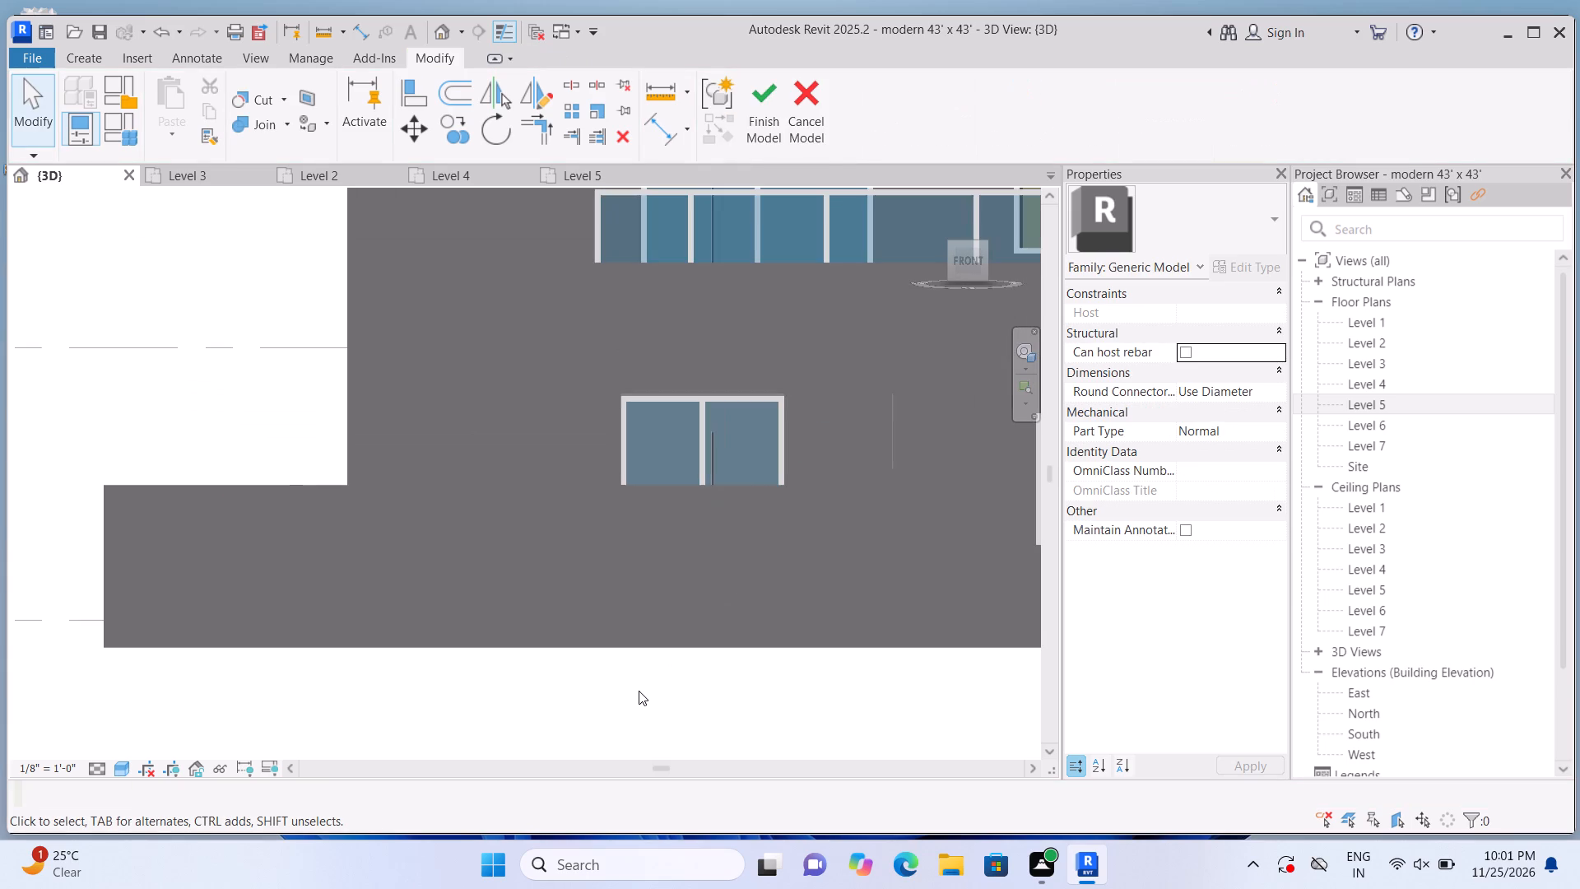
scroll(631, 664, down, 6)
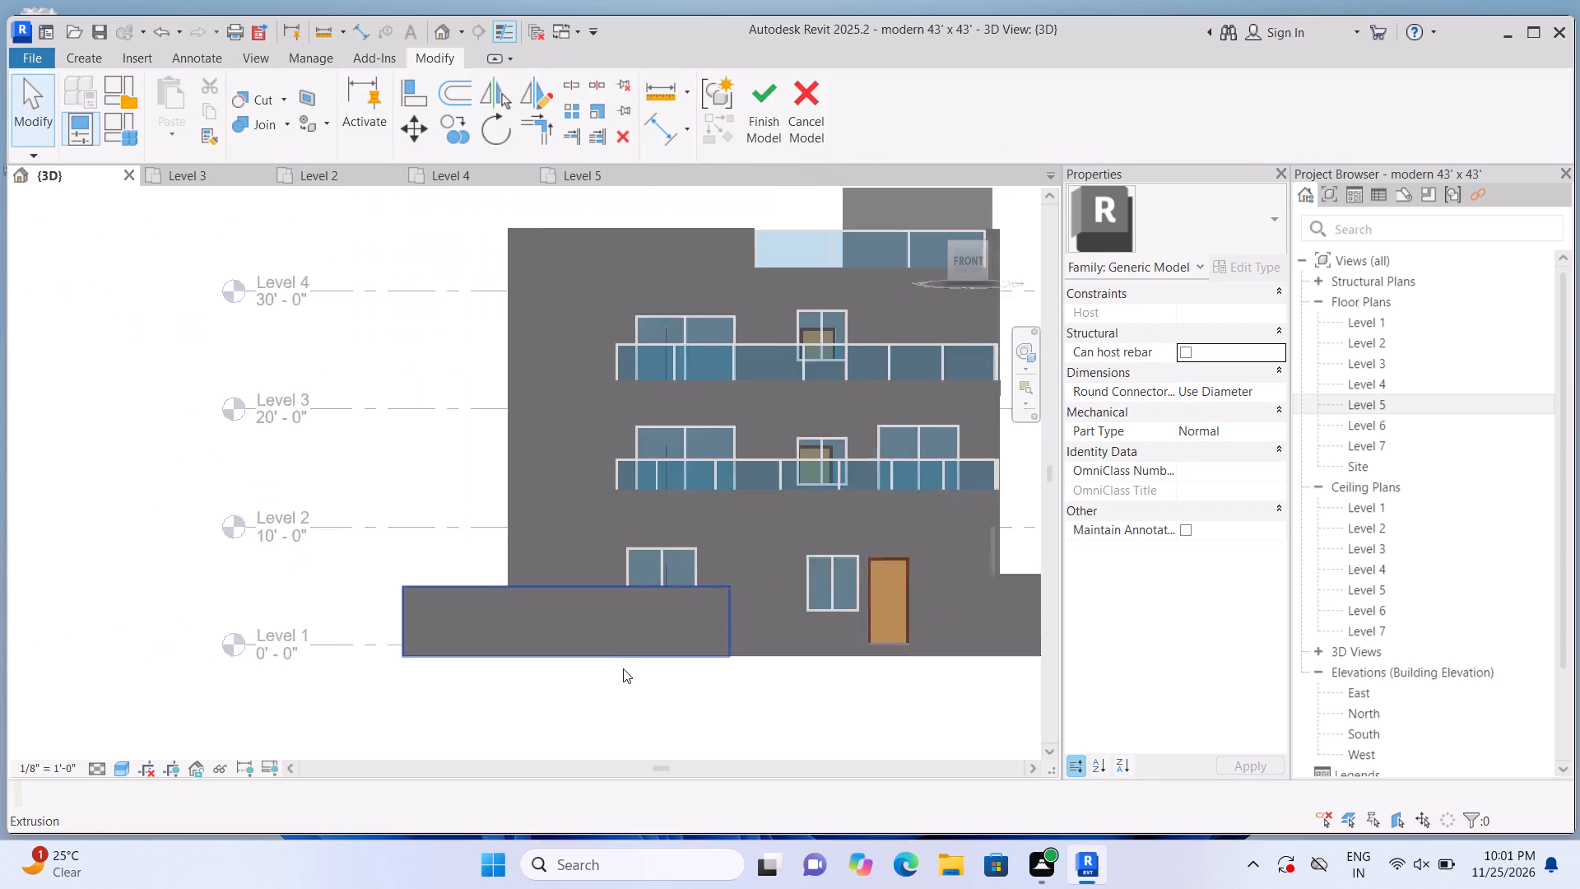
scroll(623, 668, down, 2)
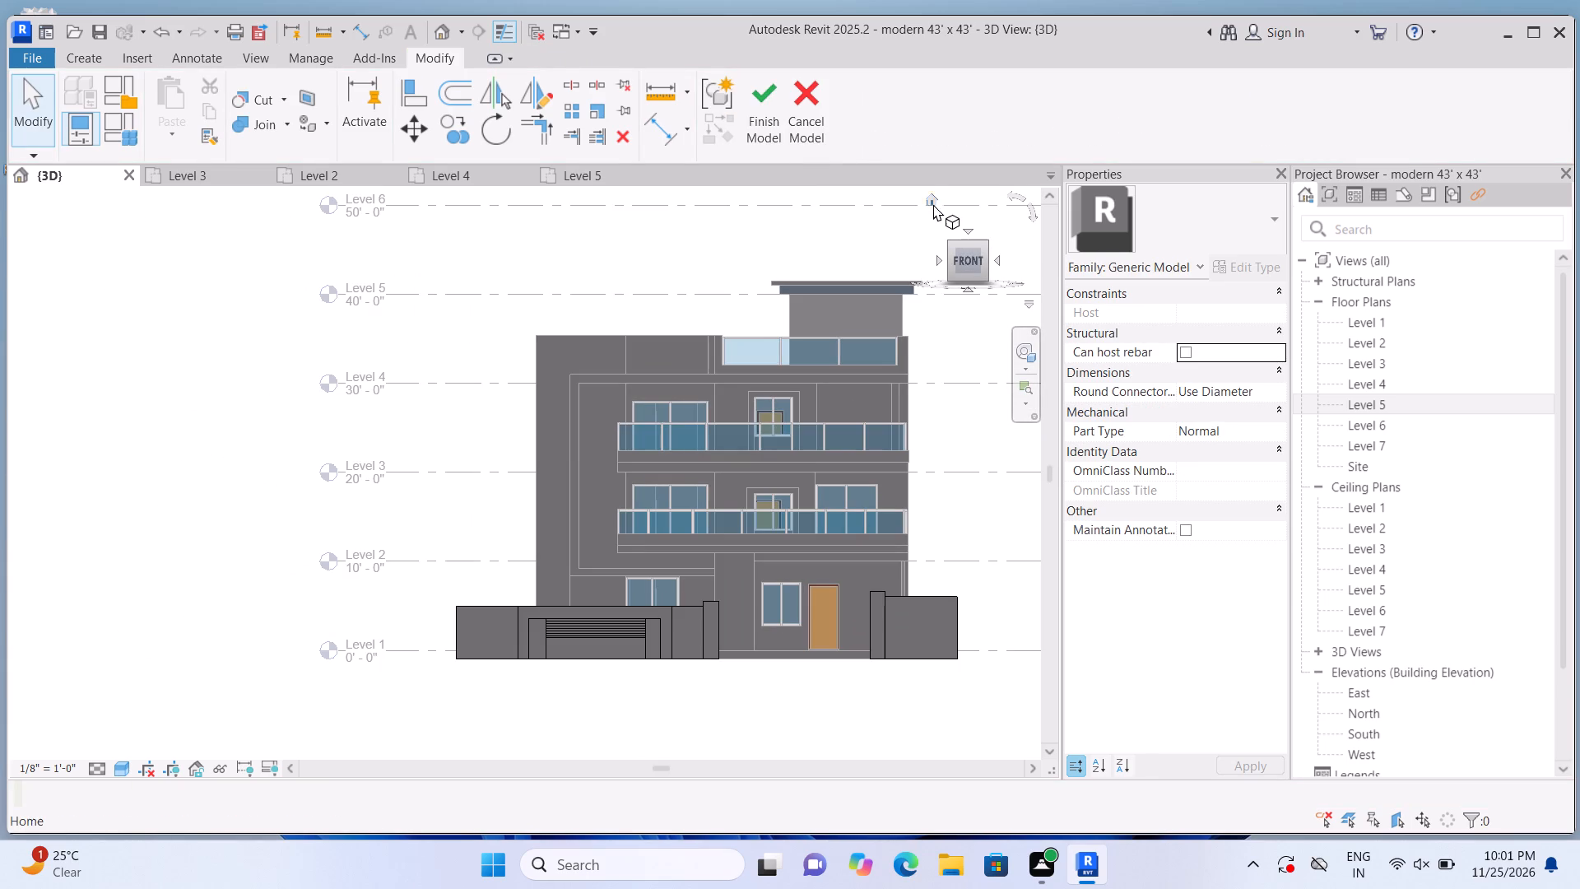
click(928, 194)
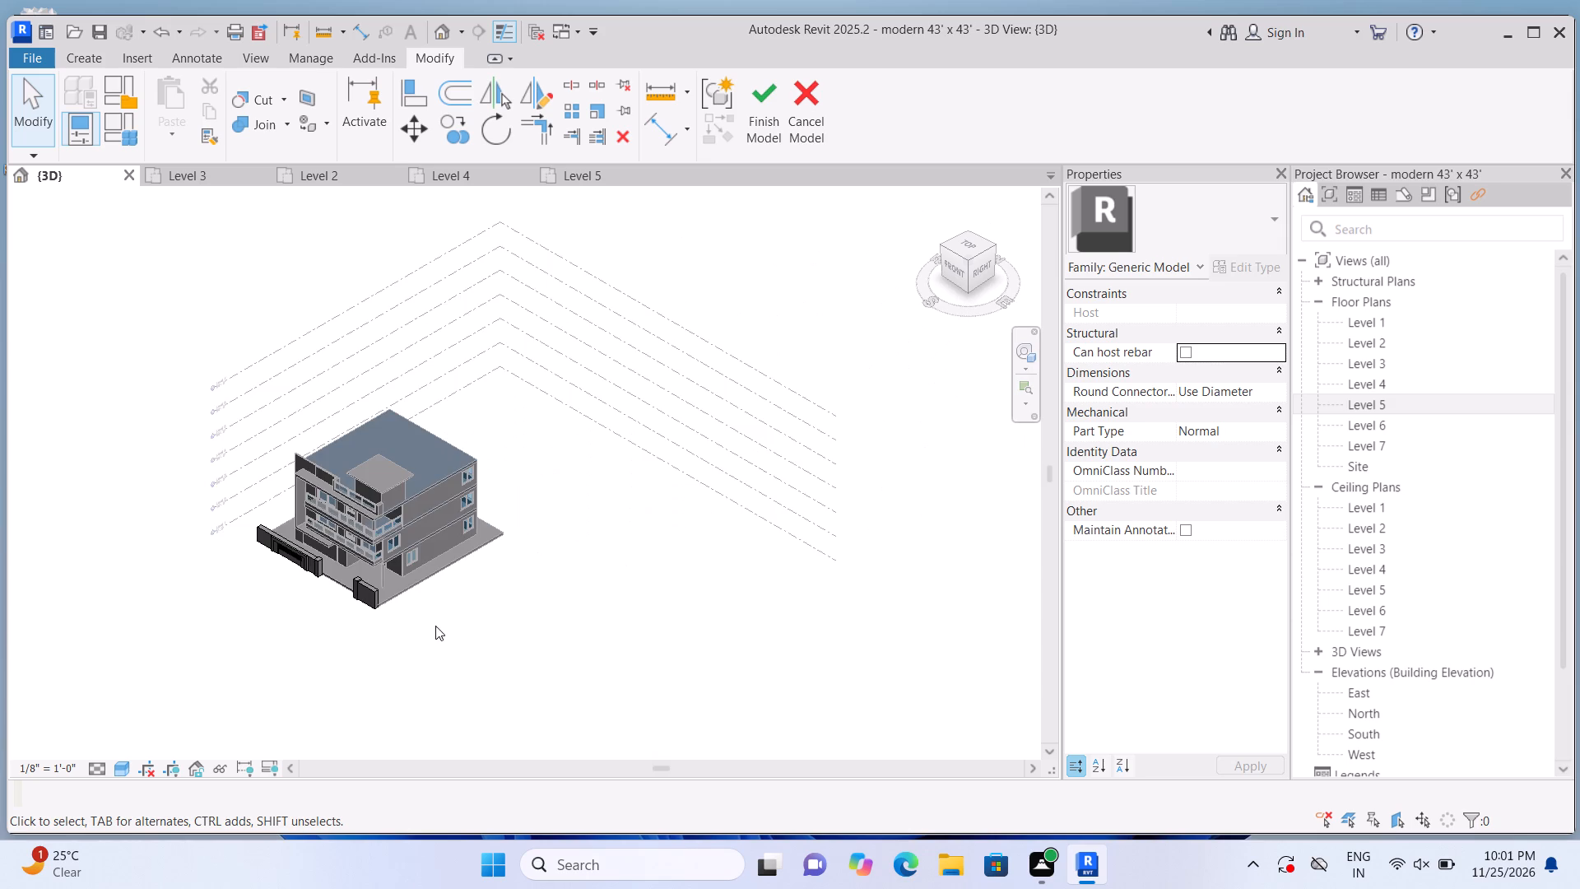
scroll(390, 627, up, 8)
middle_drag(230, 645, 283, 532)
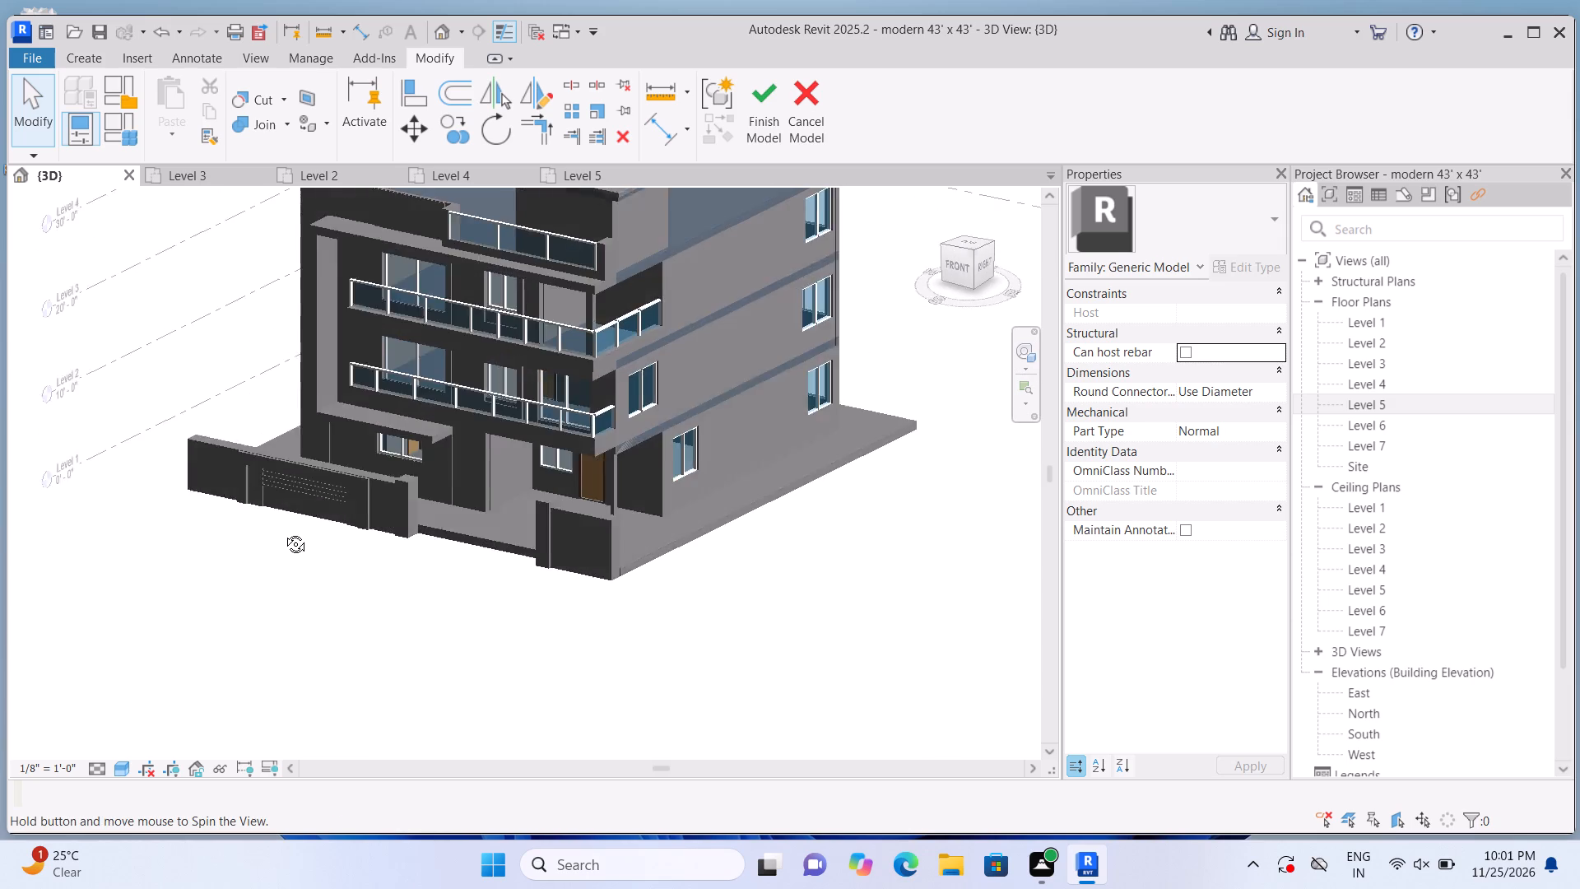
middle_drag(283, 532, 497, 577)
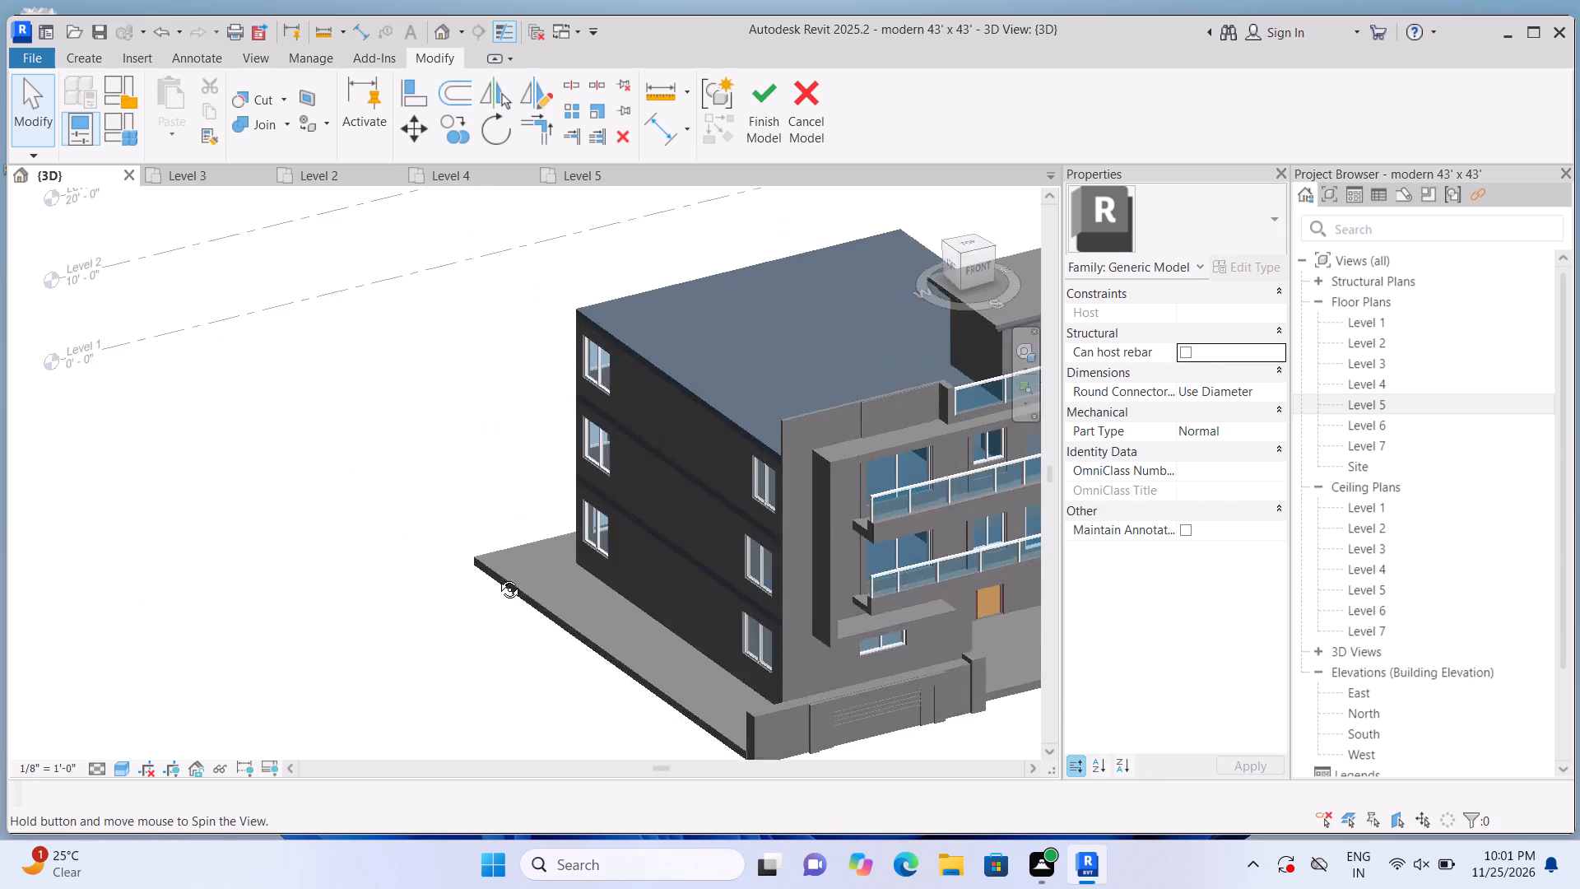
middle_drag(497, 577, 499, 577)
middle_drag(481, 552, 253, 445)
scroll(440, 534, up, 1)
scroll(259, 458, down, 2)
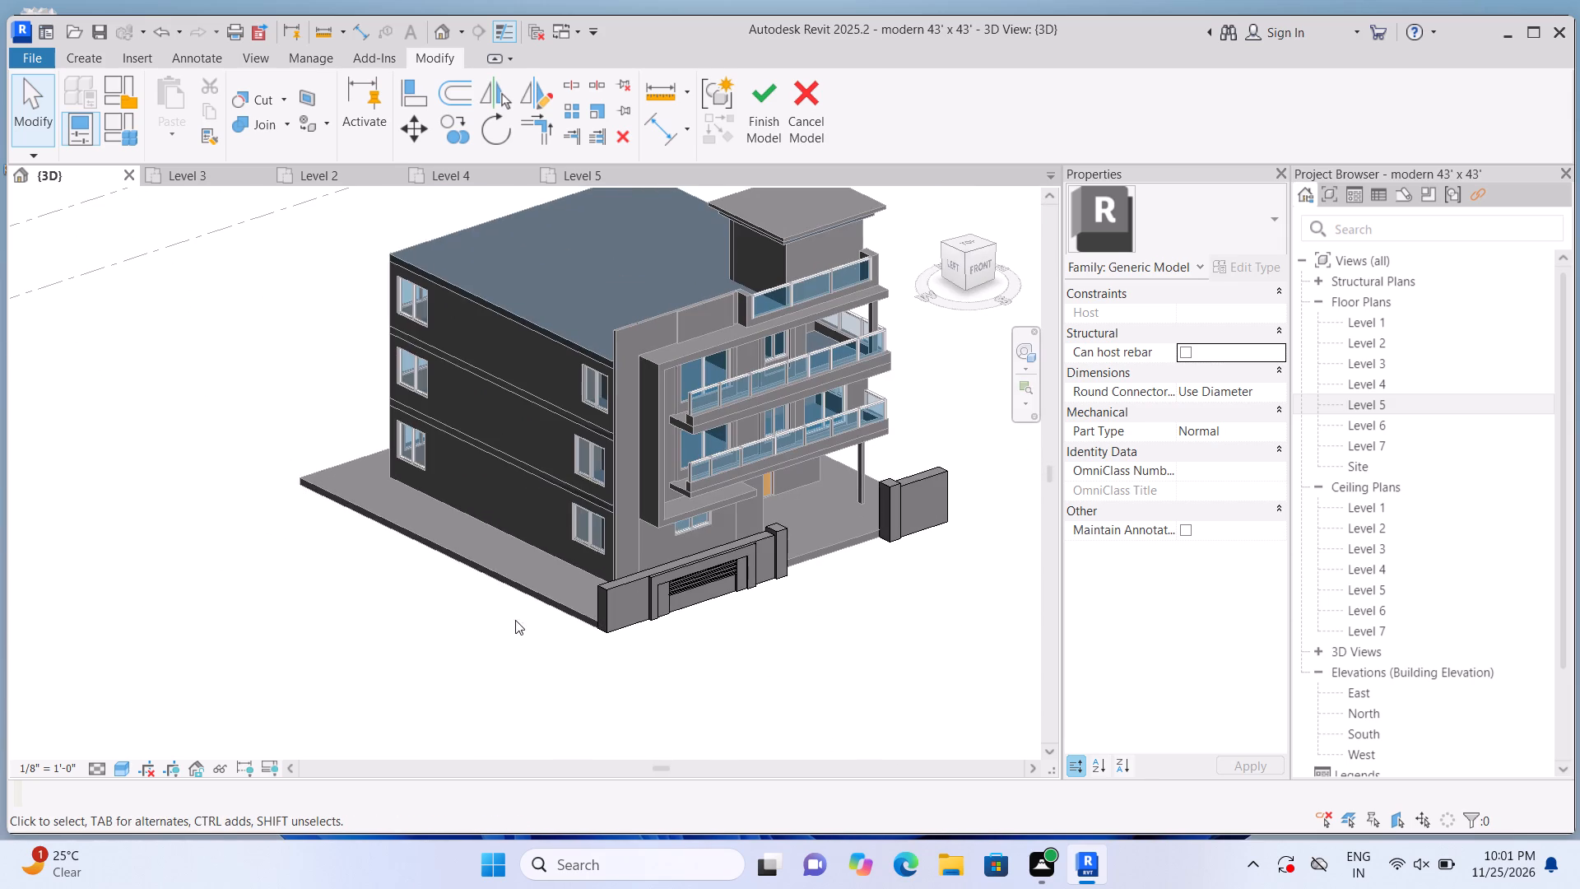
scroll(695, 656, up, 2)
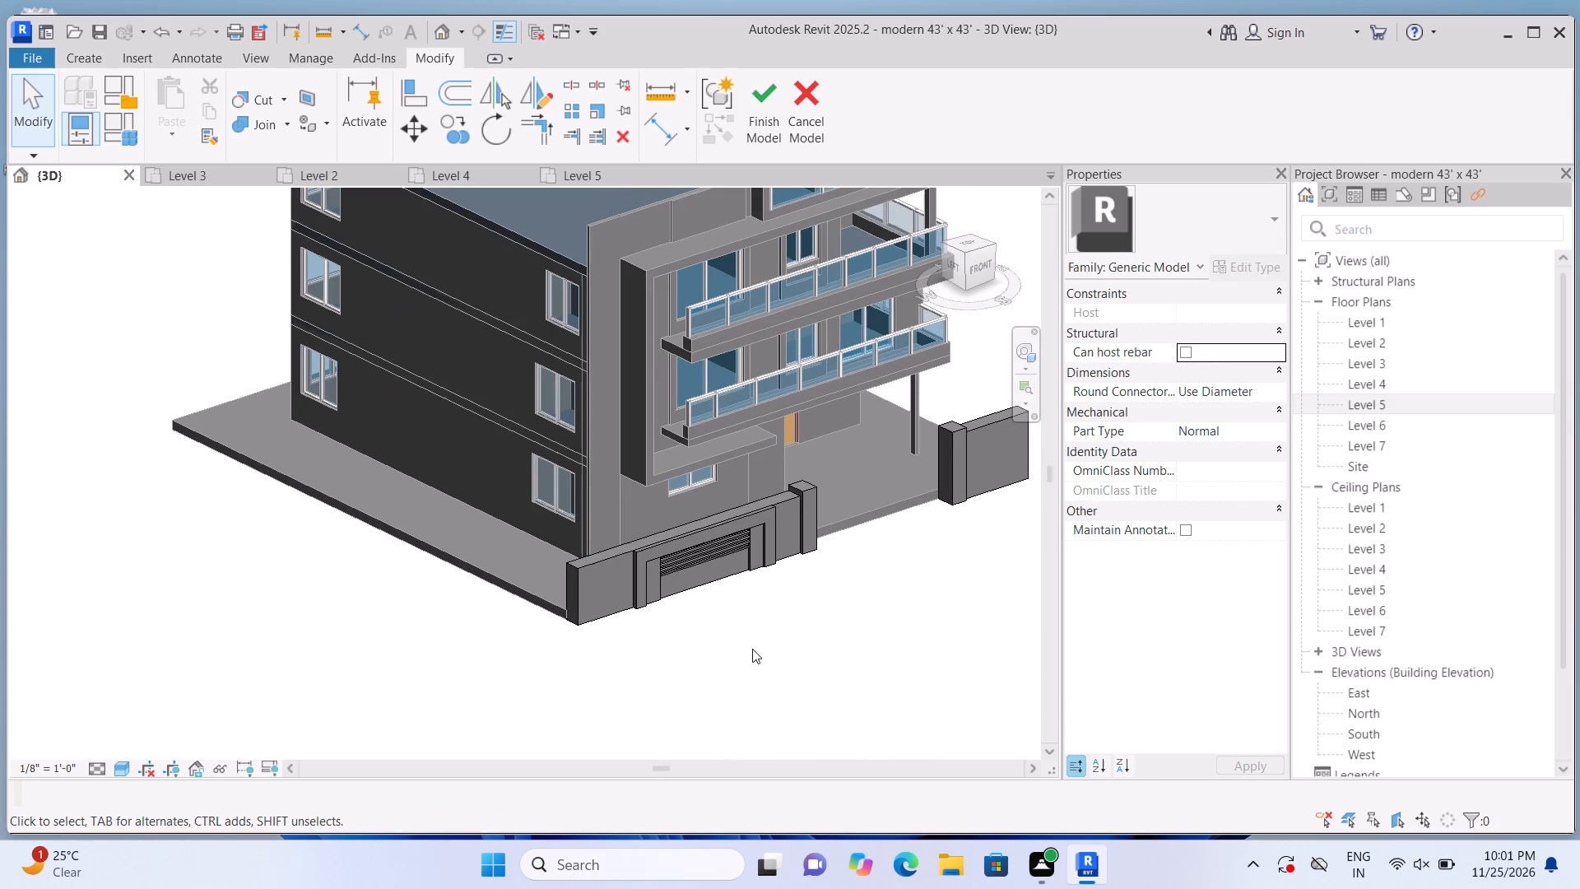
shift+middle_drag(714, 631, 760, 647)
scroll(685, 639, down, 1)
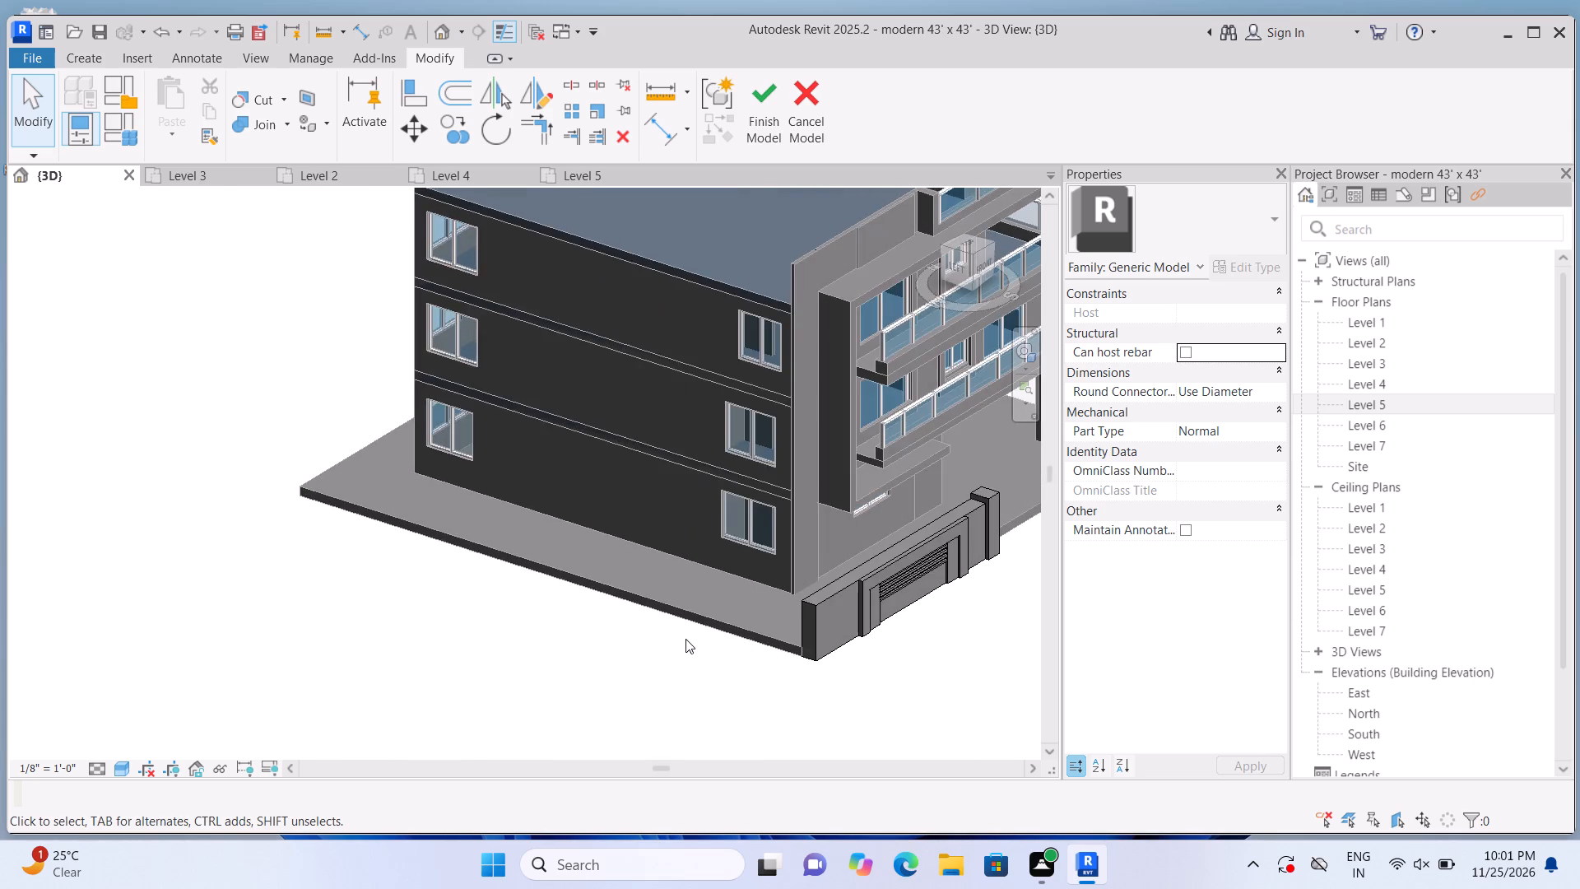
scroll(685, 639, down, 2)
middle_drag(661, 633, 469, 625)
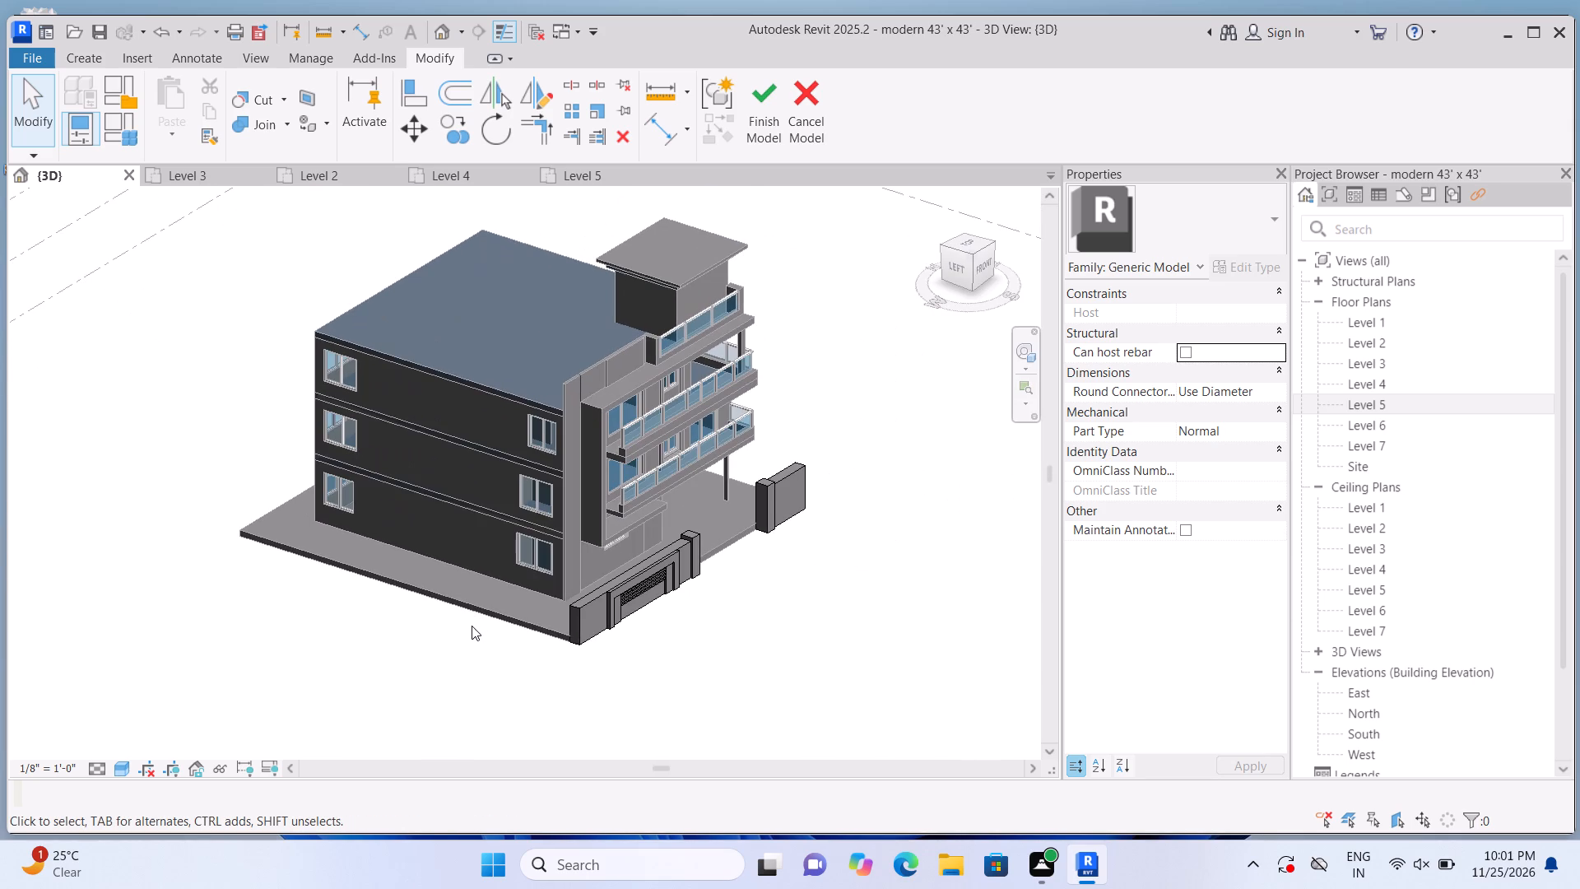
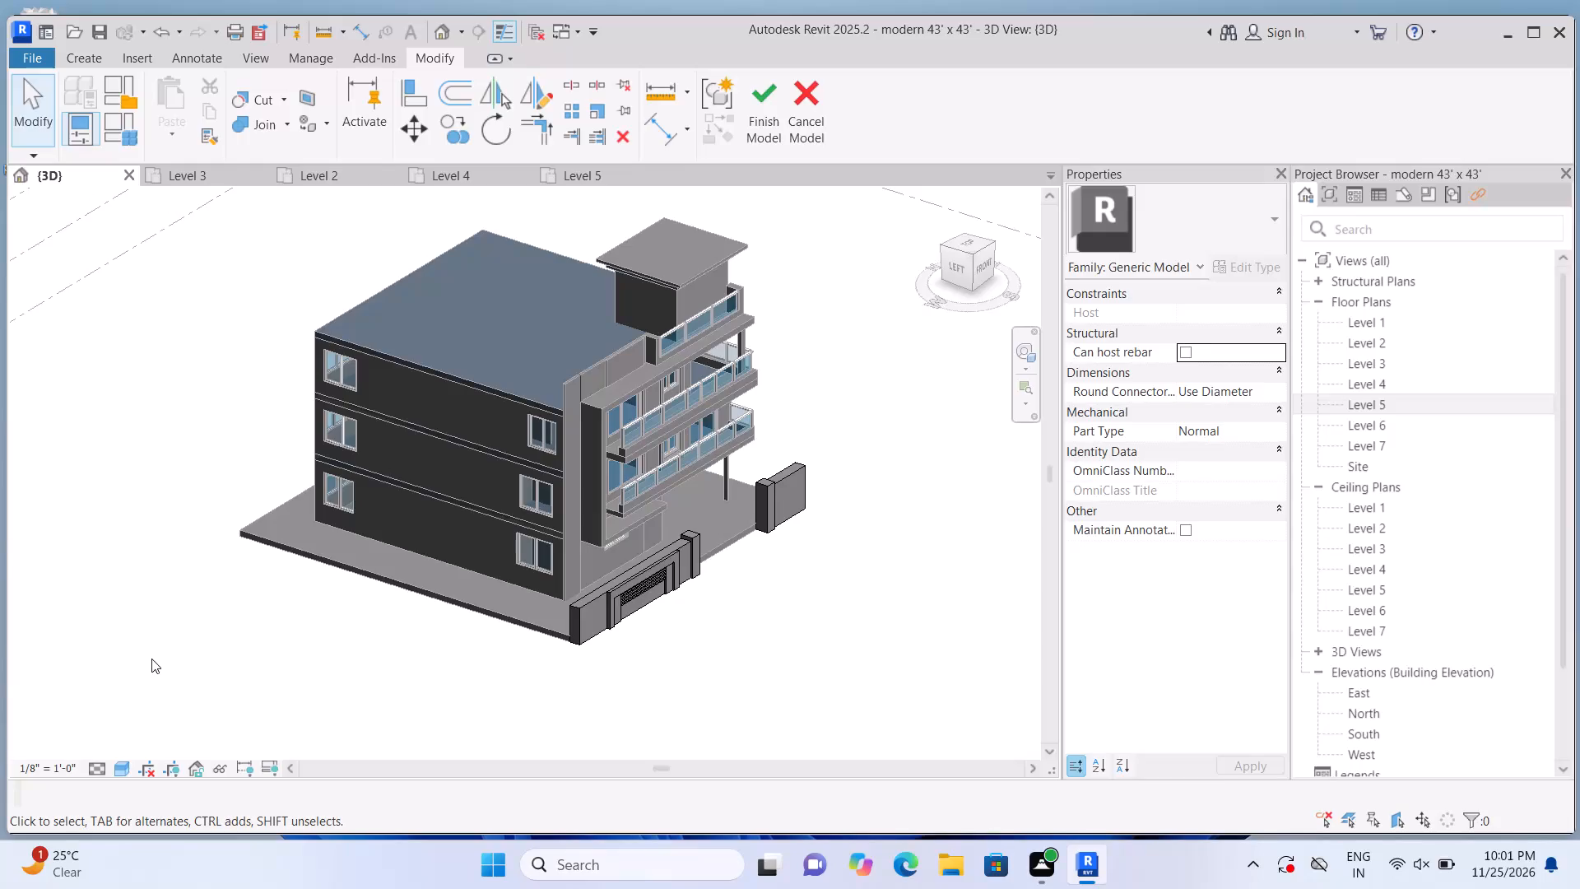
Extrude a small rectangle 3" deep on the picked end face of the front wall, from its bottom outer corner at the house's left side.
shift+middle_drag(244, 669, 336, 692)
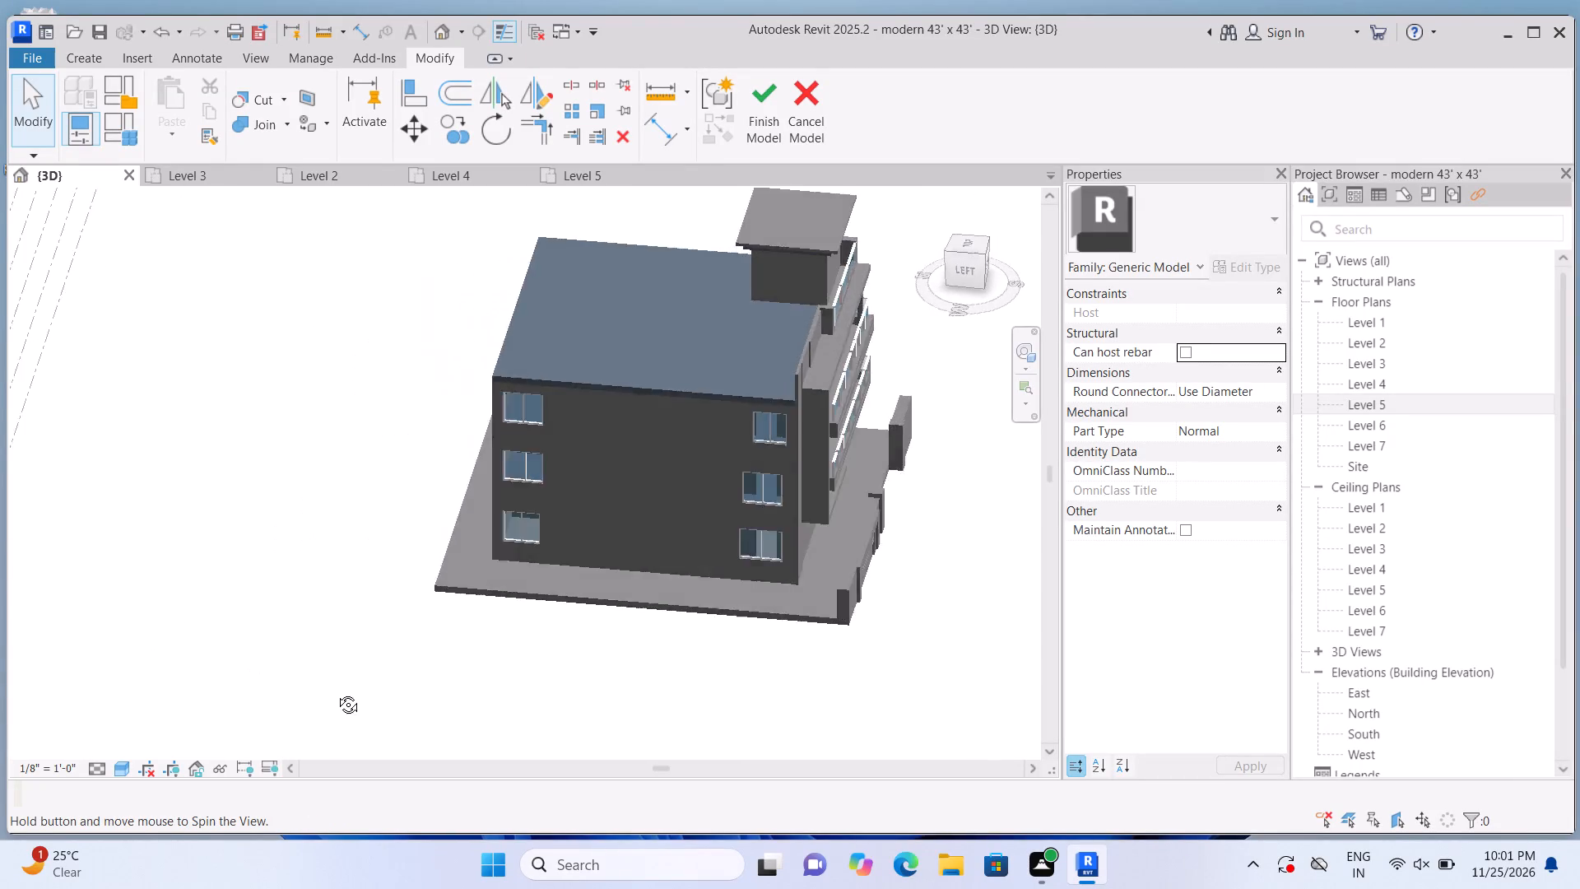
shift+middle_drag(336, 692, 451, 667)
shift+scroll(443, 661, down, 1)
middle_drag(421, 616, 191, 659)
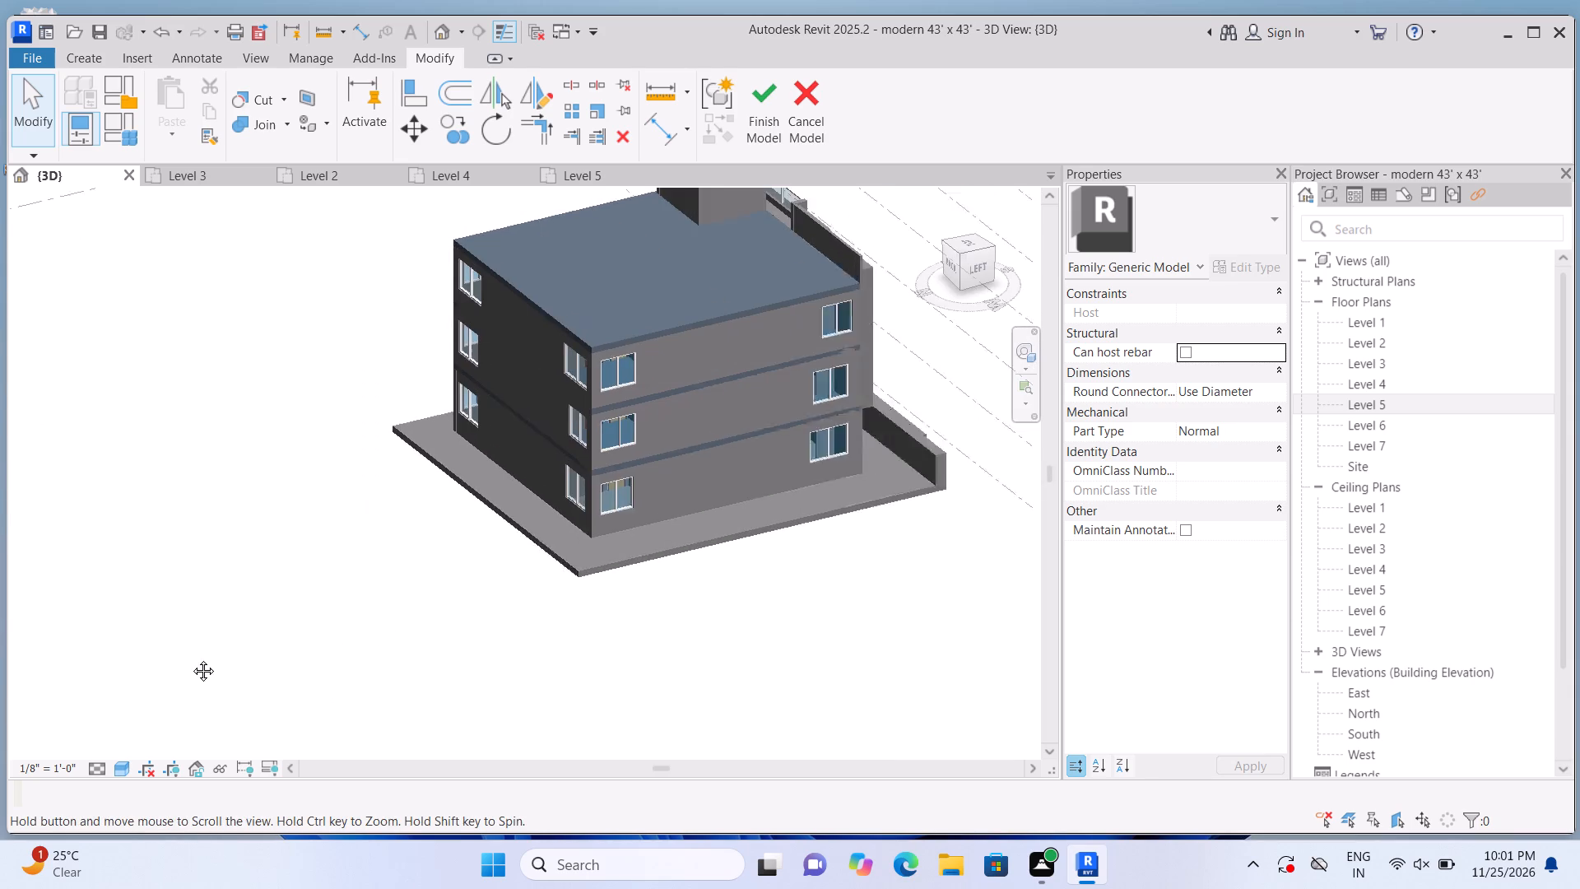
middle_drag(191, 659, 137, 673)
scroll(137, 673, up, 1)
middle_drag(830, 519, 444, 631)
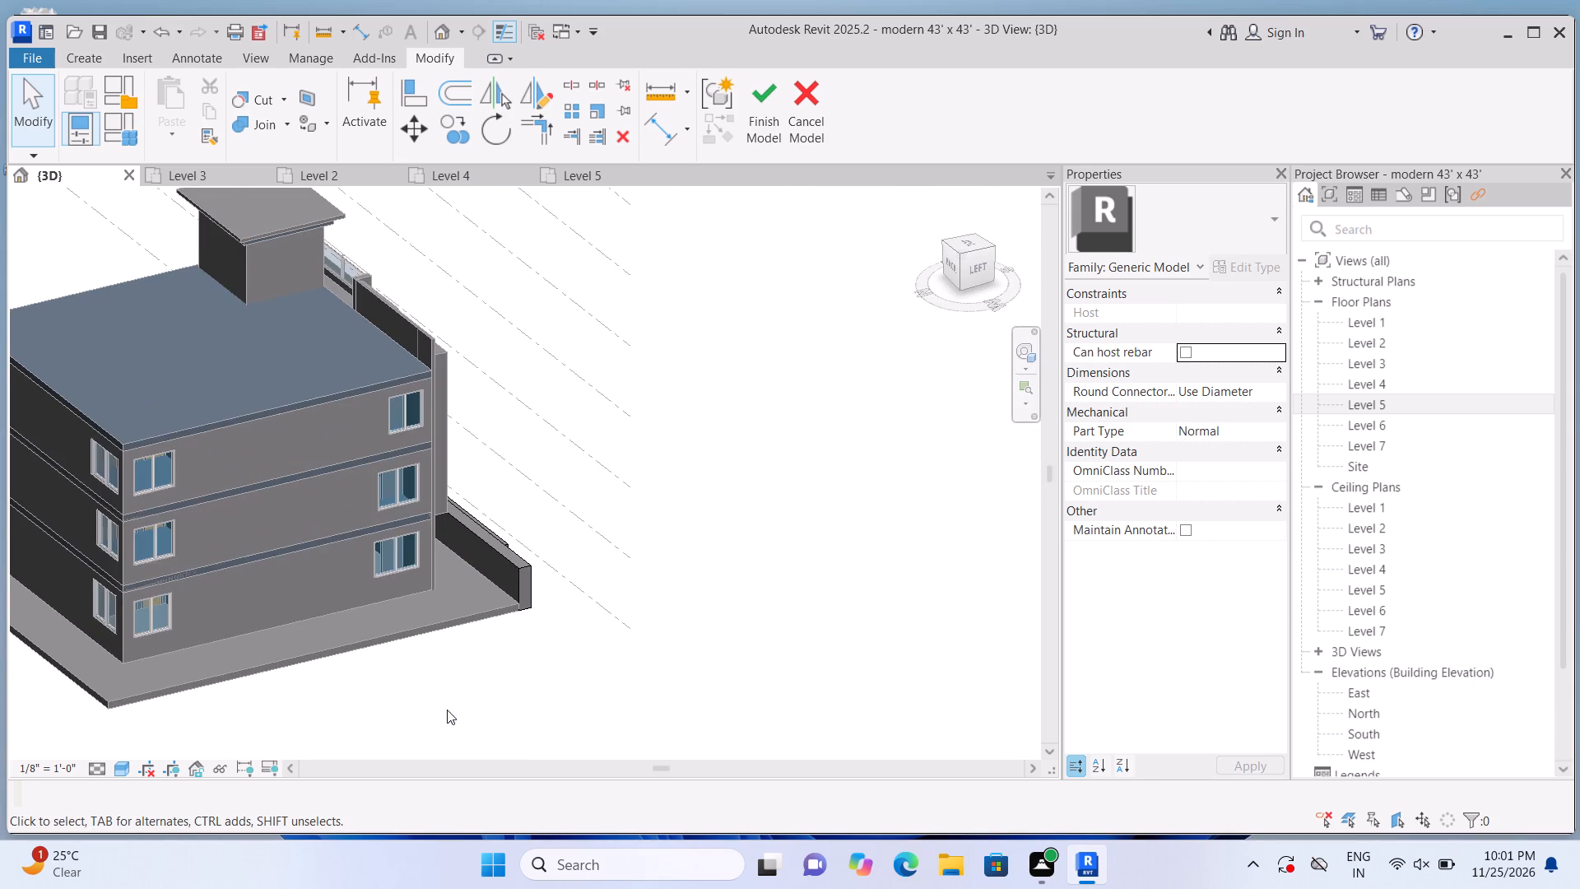
scroll(447, 707, up, 1)
middle_drag(461, 692, 366, 679)
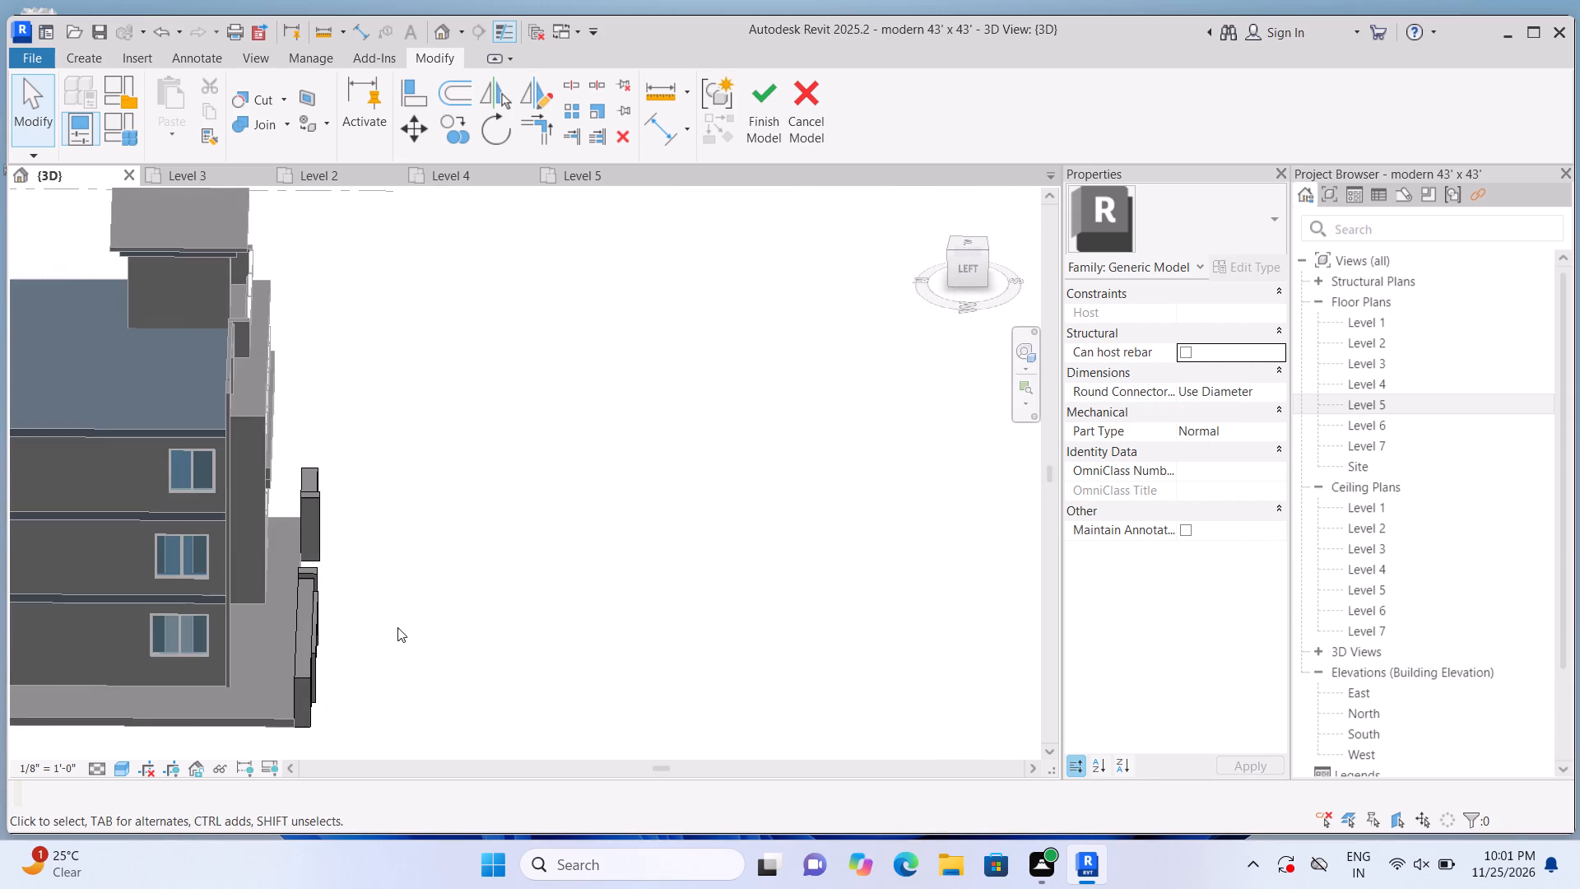
middle_drag(397, 626, 618, 538)
shift+middle_drag(508, 672, 478, 634)
scroll(402, 669, up, 7)
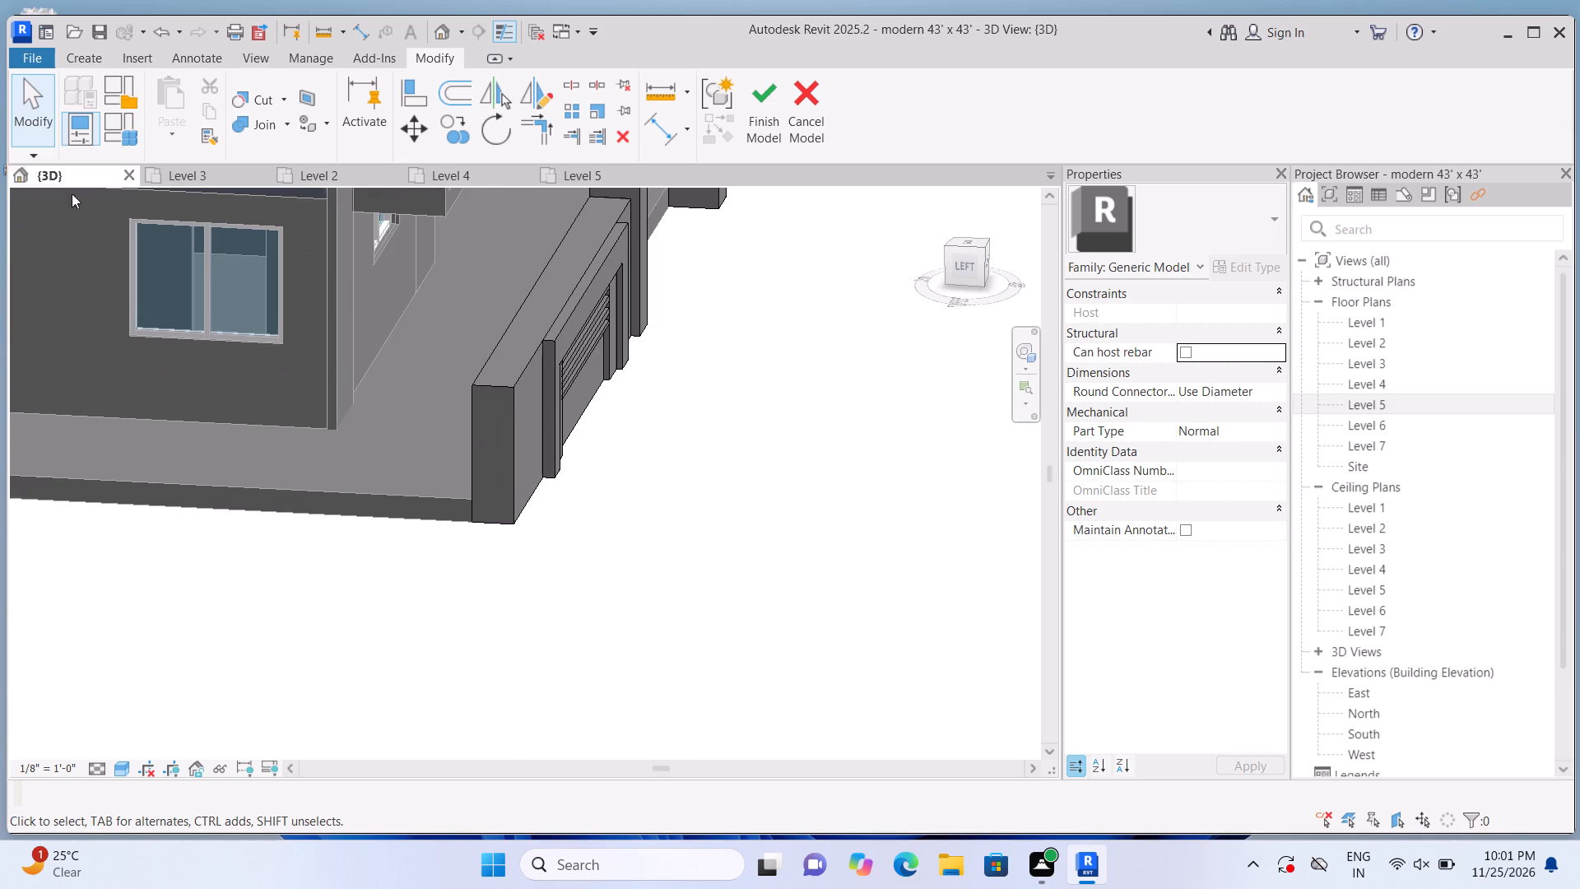
click(90, 52)
click(178, 120)
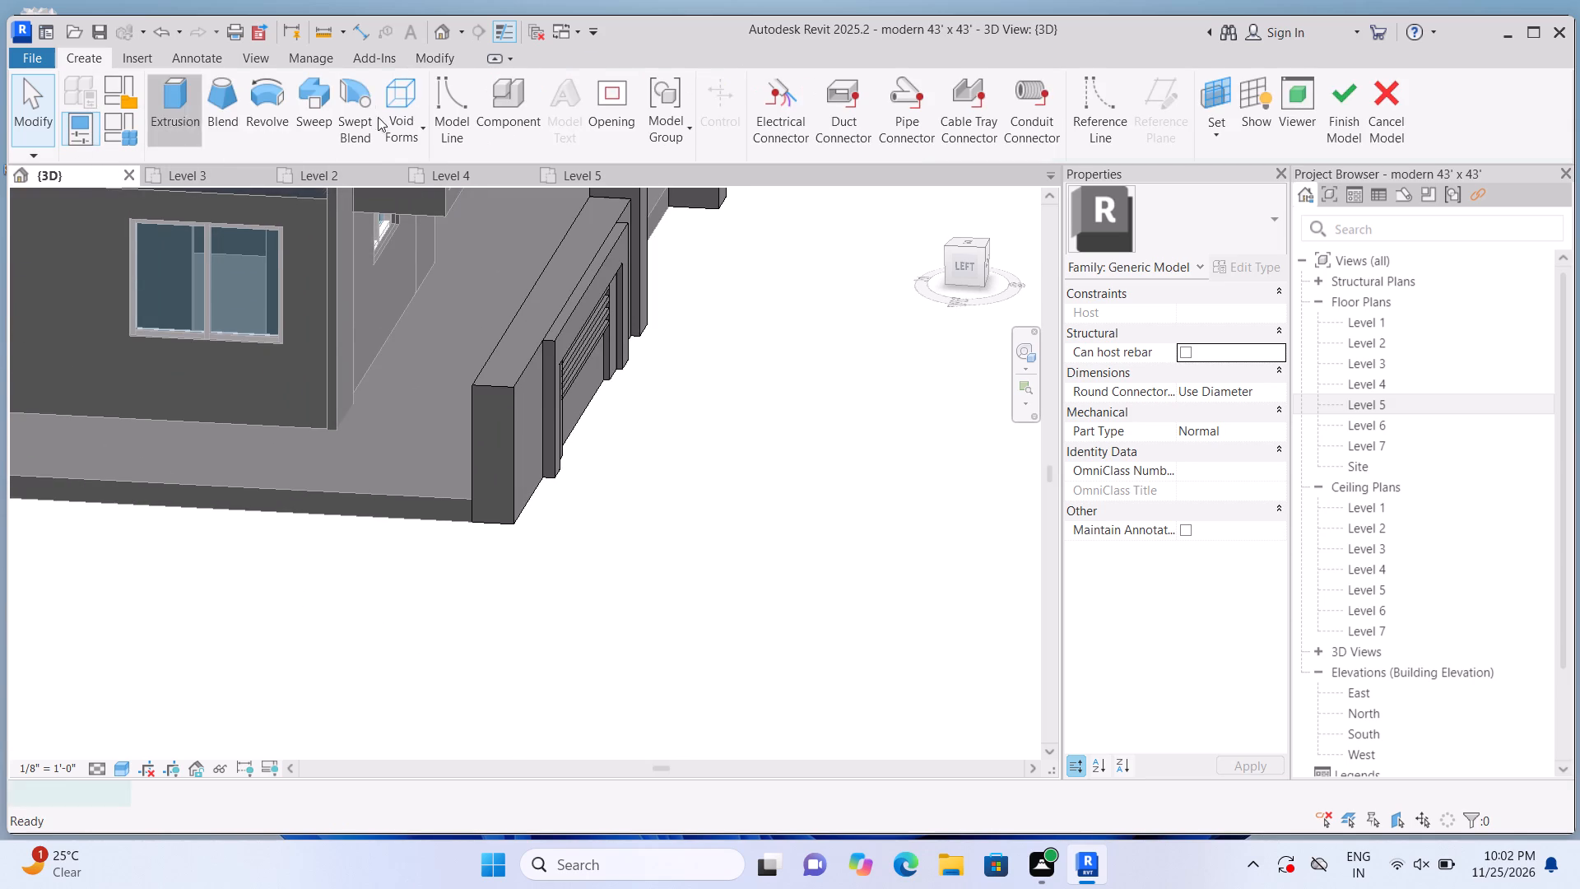
click(1057, 130)
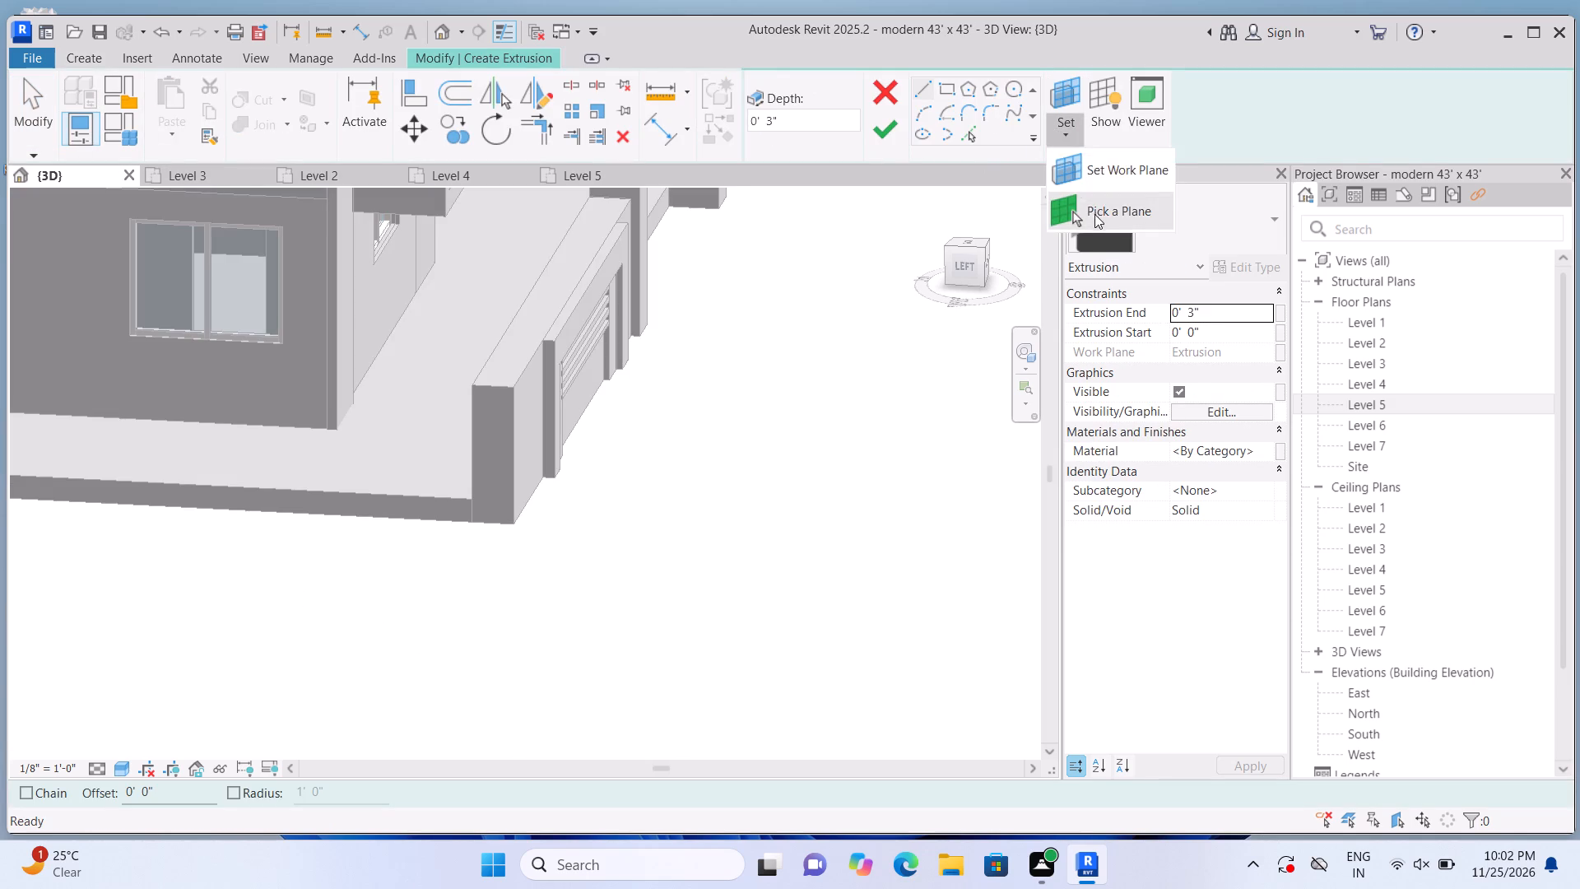
click(1096, 218)
click(482, 449)
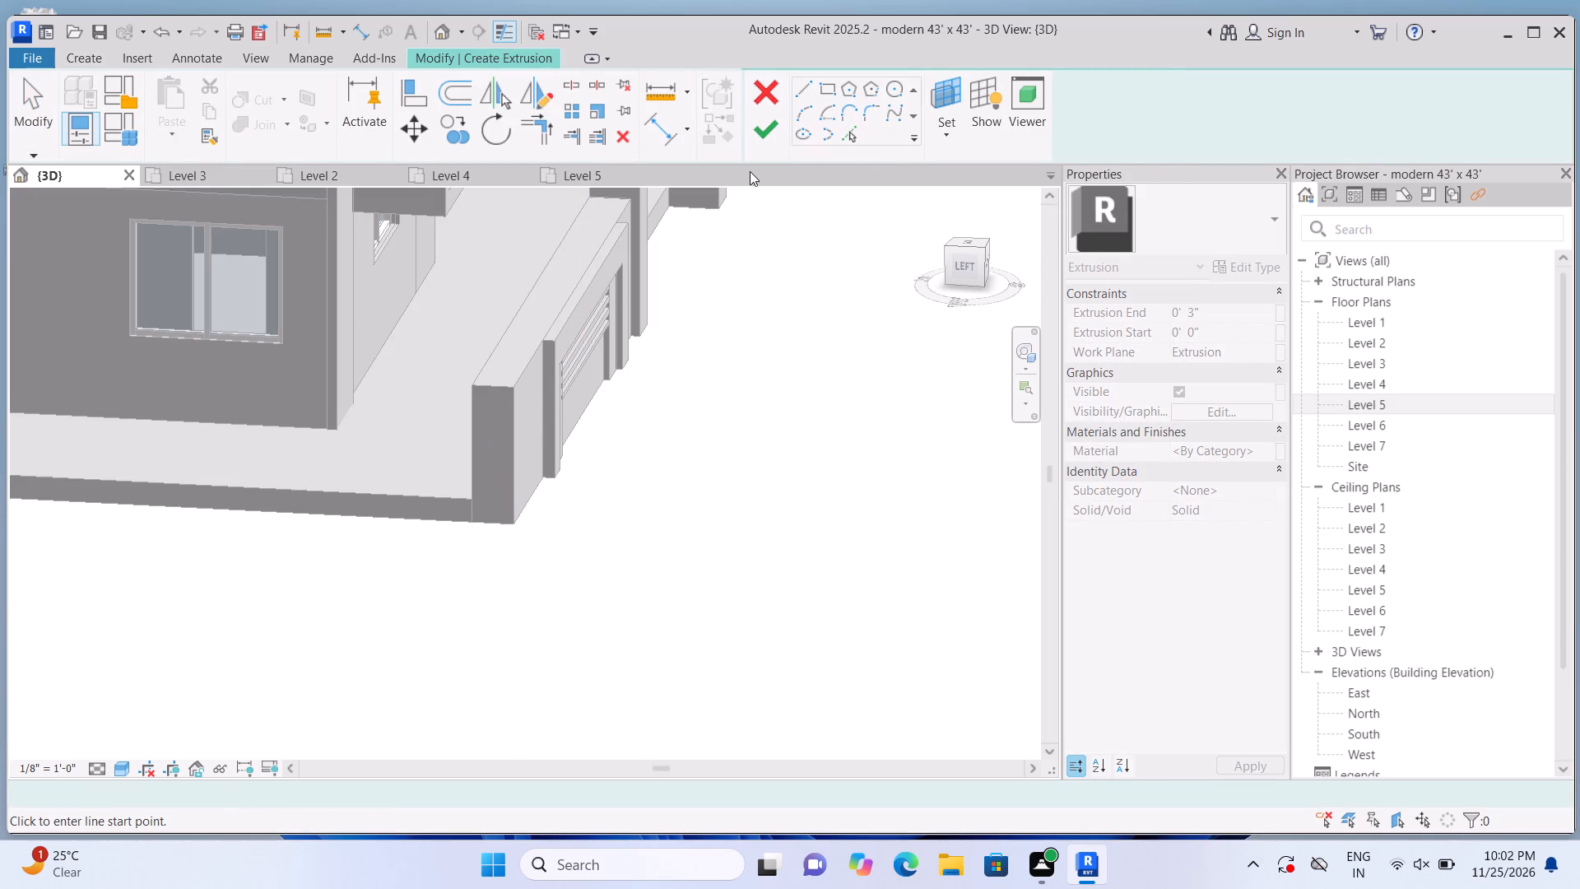
click(948, 87)
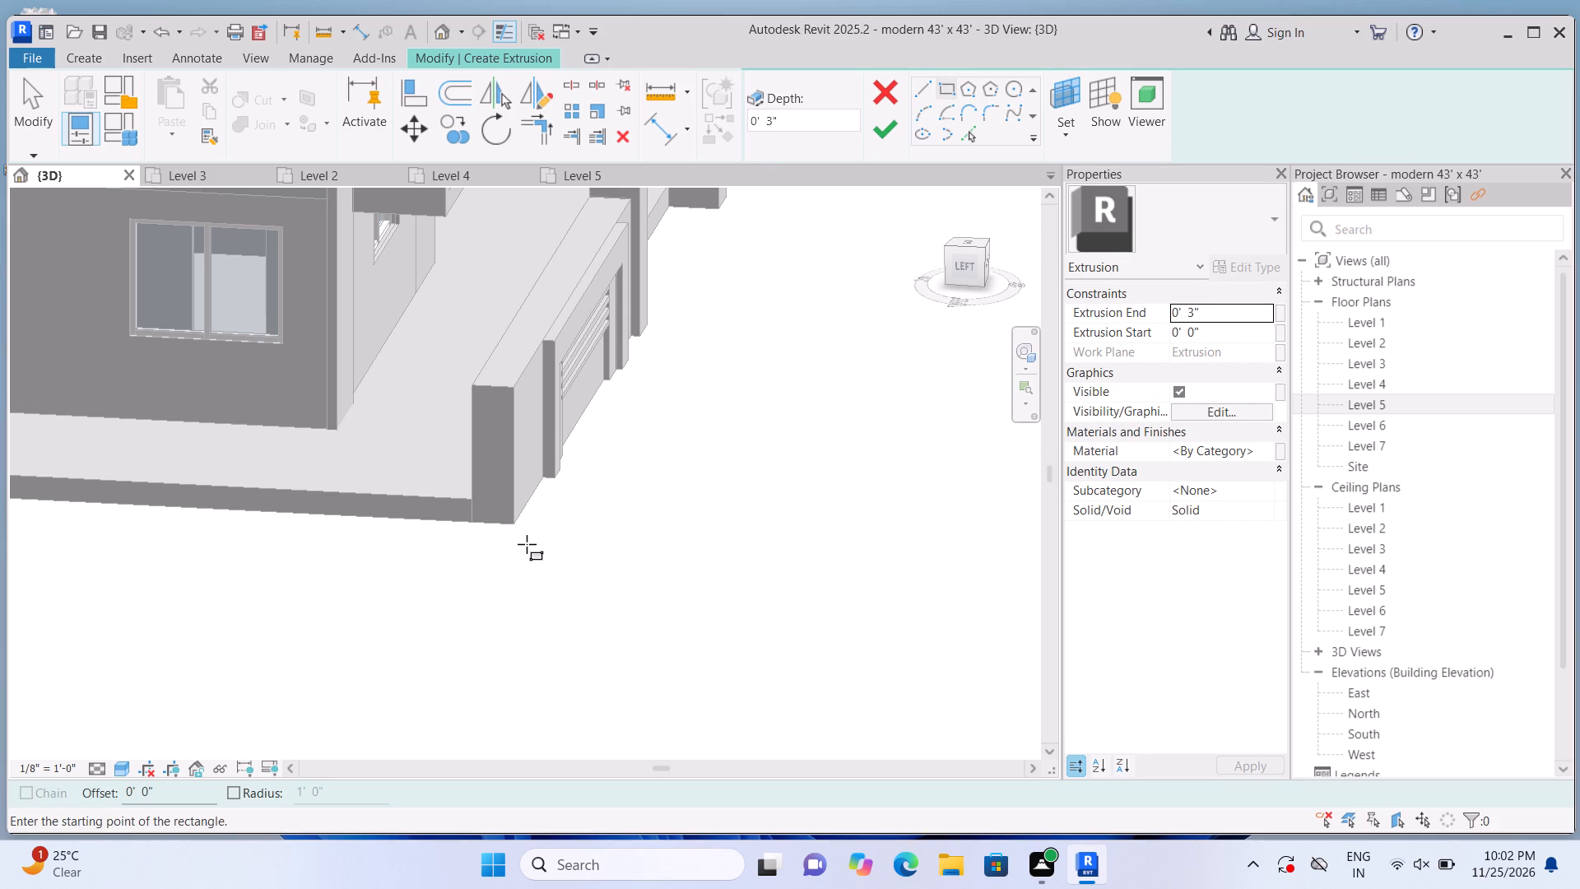
click(517, 522)
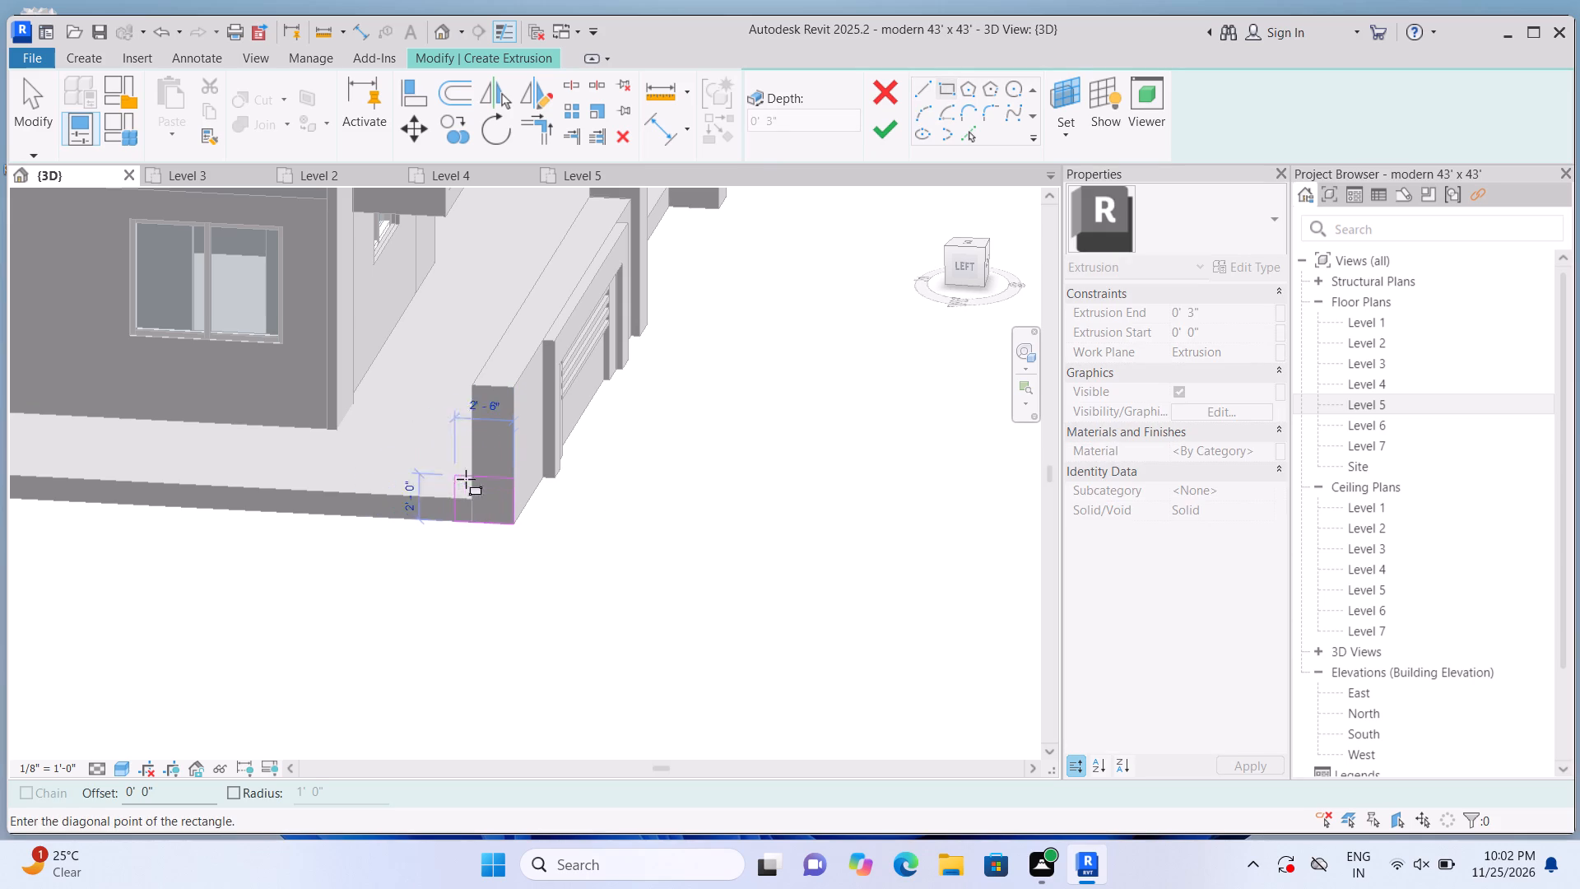
click(476, 477)
click(886, 141)
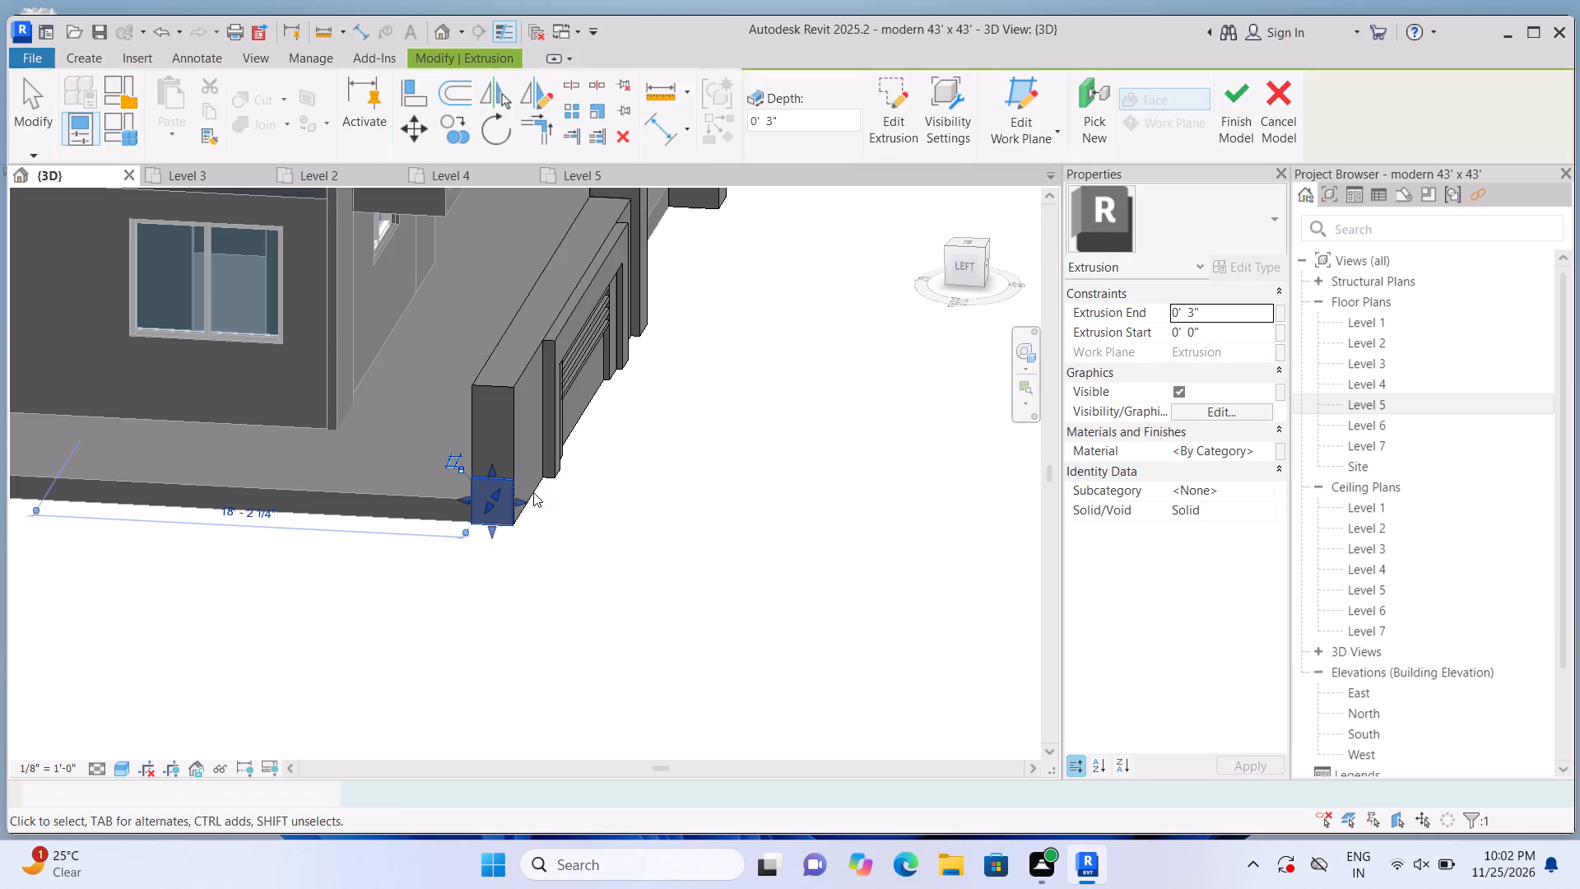
Set the new corner block's extrusion end to 1'-9".
scroll(402, 570, up, 1)
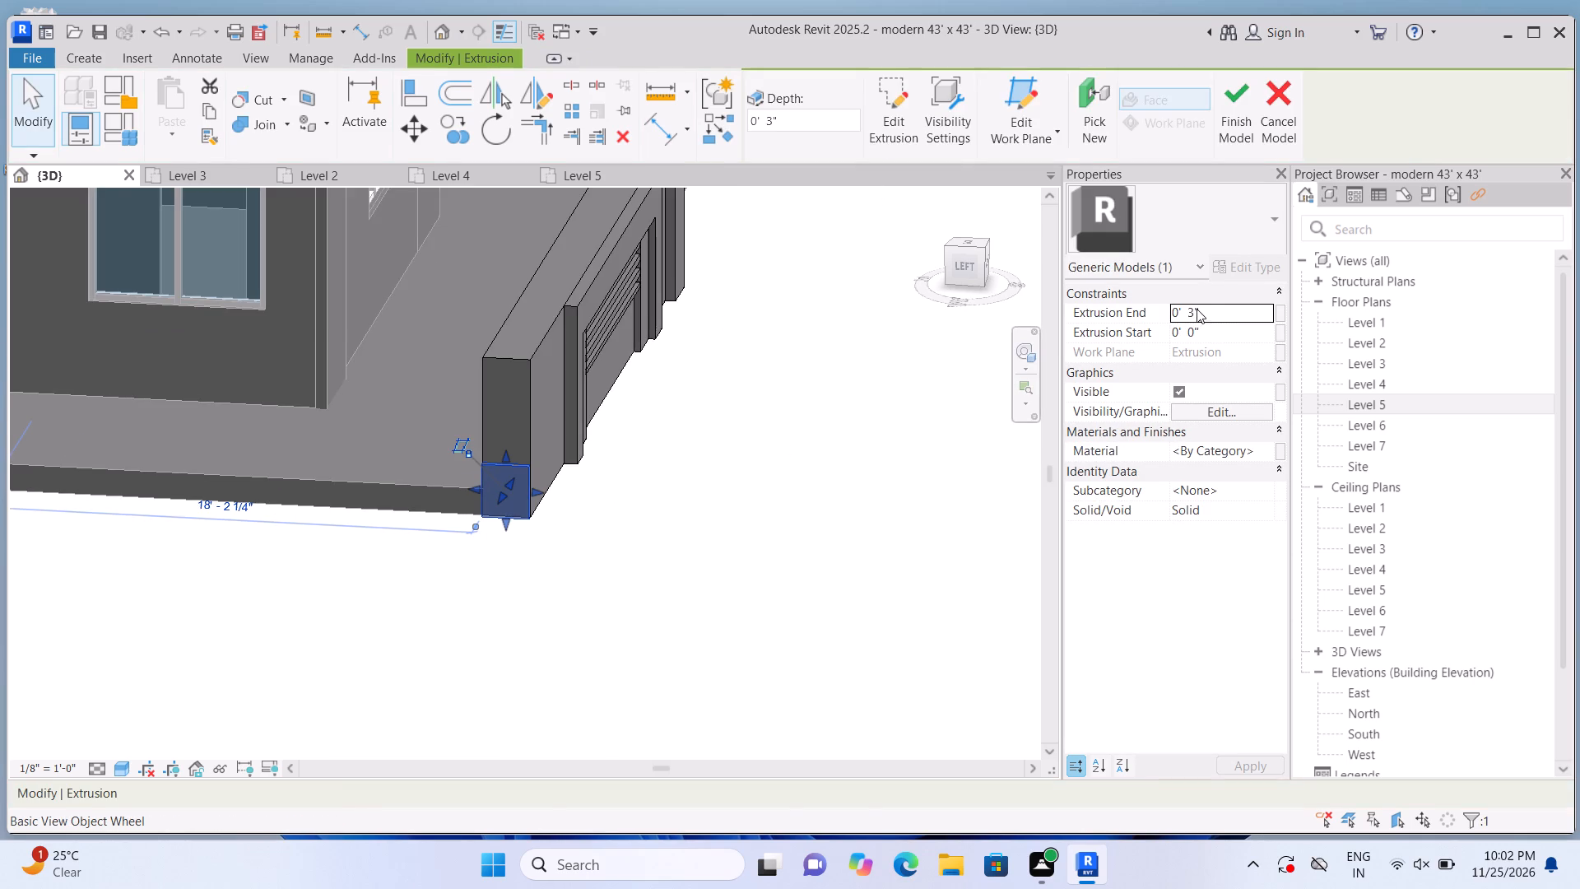
click(1209, 310)
key(BackSpace)
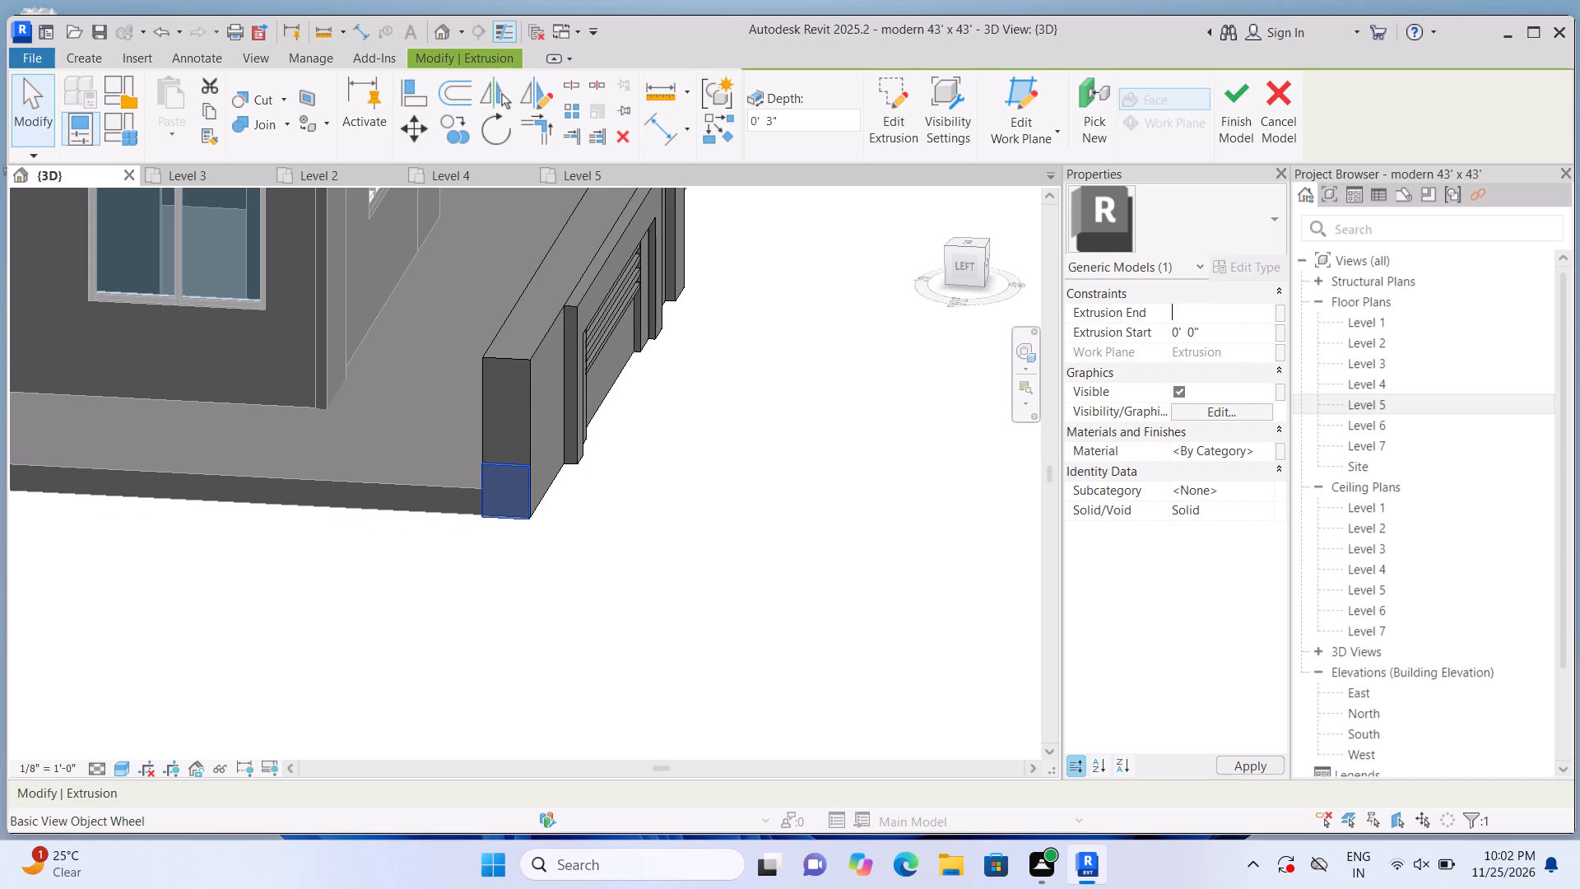
text(1'9")
key(Return)
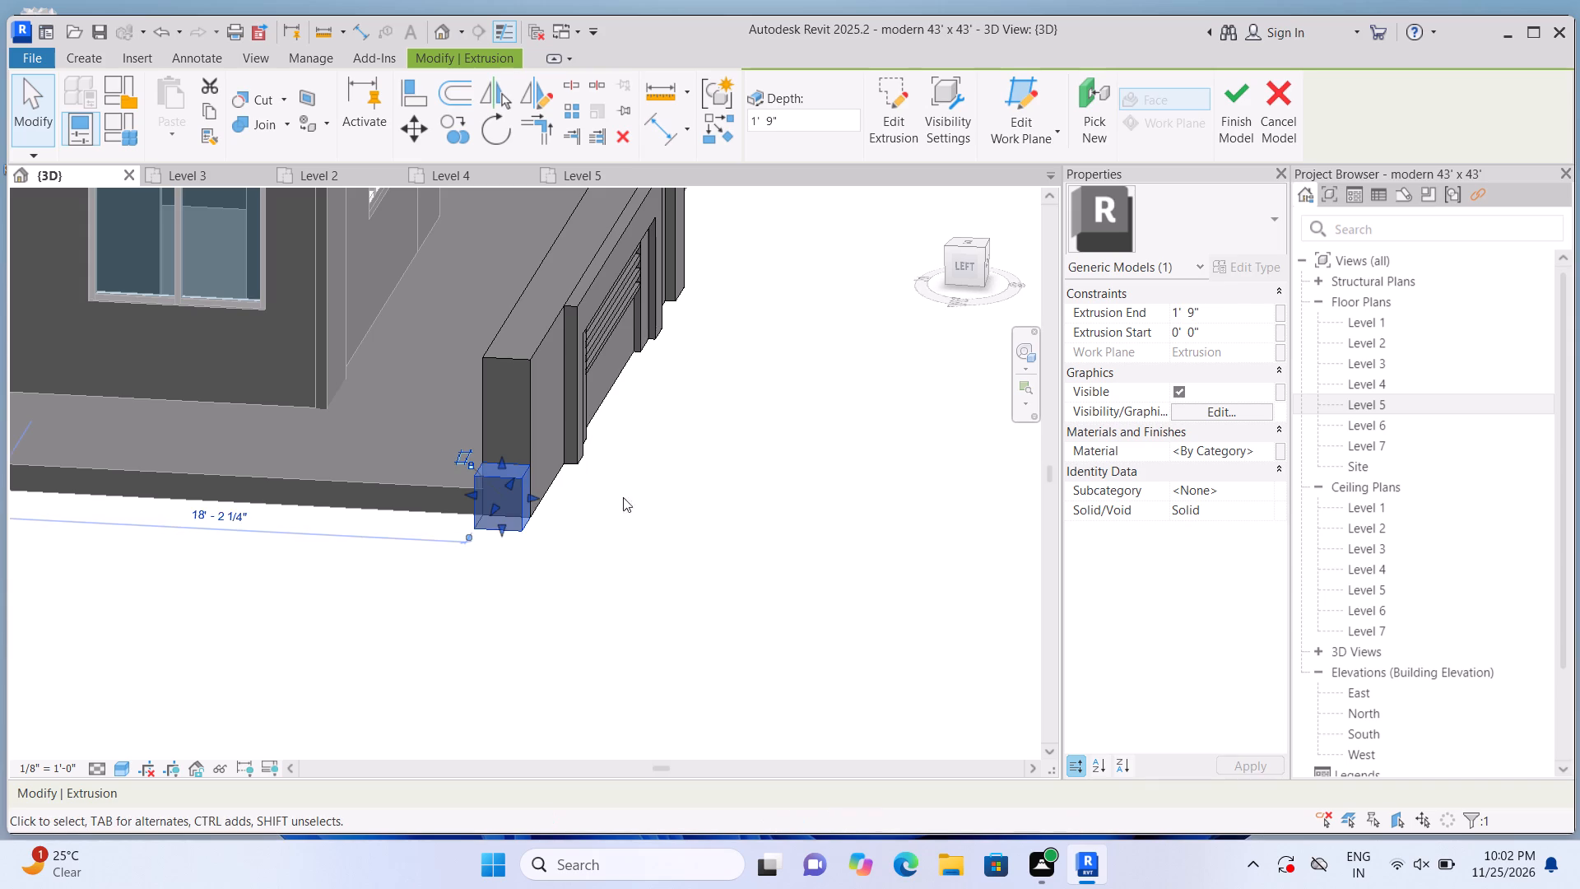
Stretch the corner block partway back along the house's left side and raise it level with the front wall's top.
scroll(583, 524, up, 1)
drag(453, 488, 410, 495)
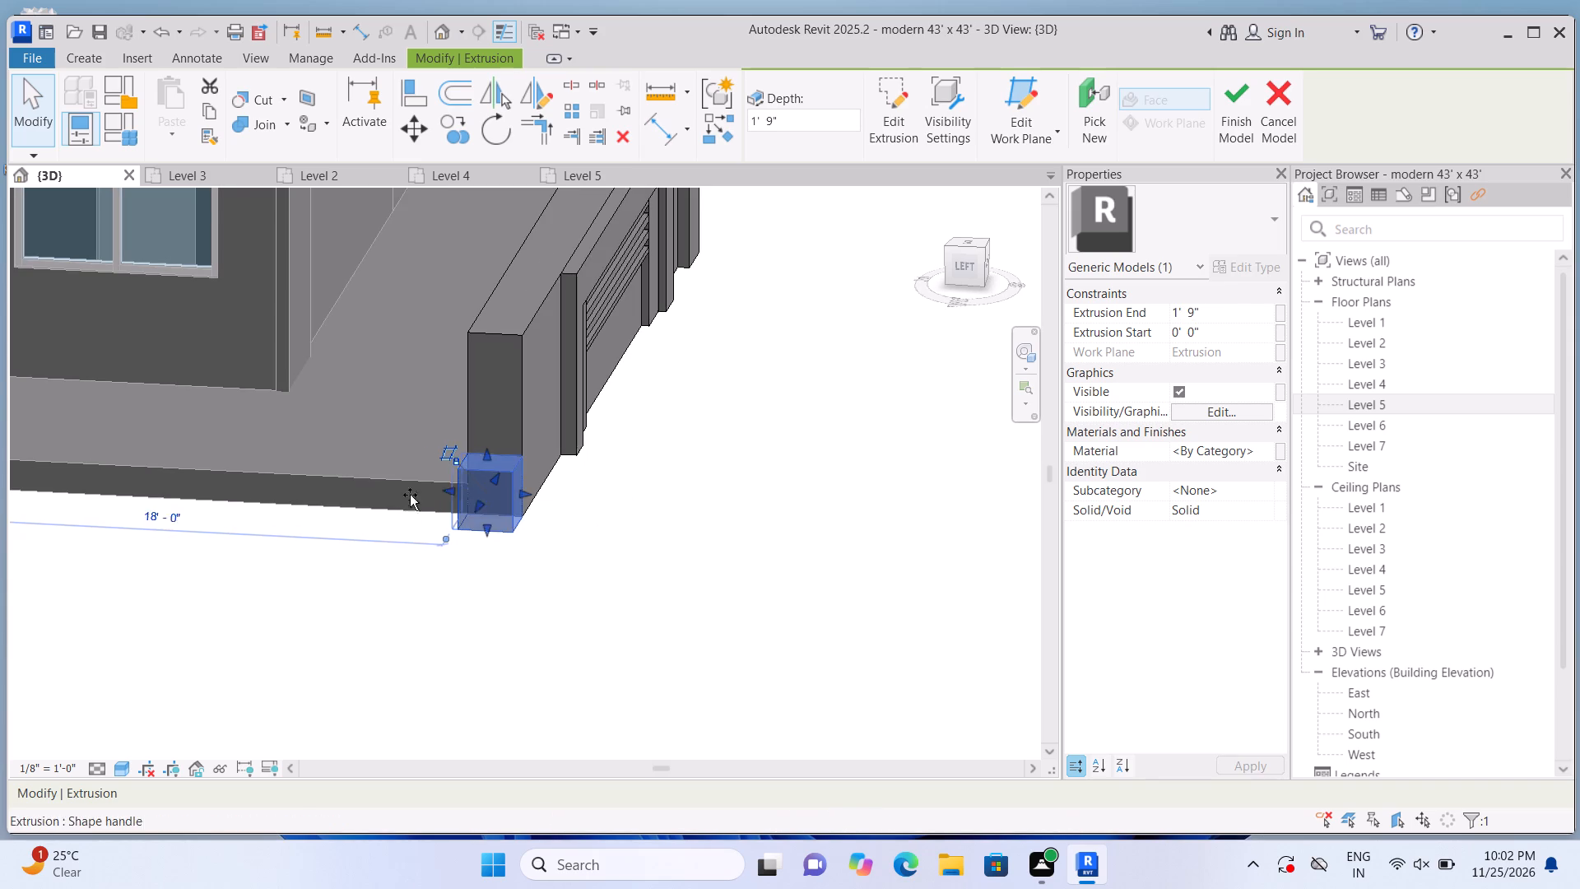
drag(410, 495, 0, 523)
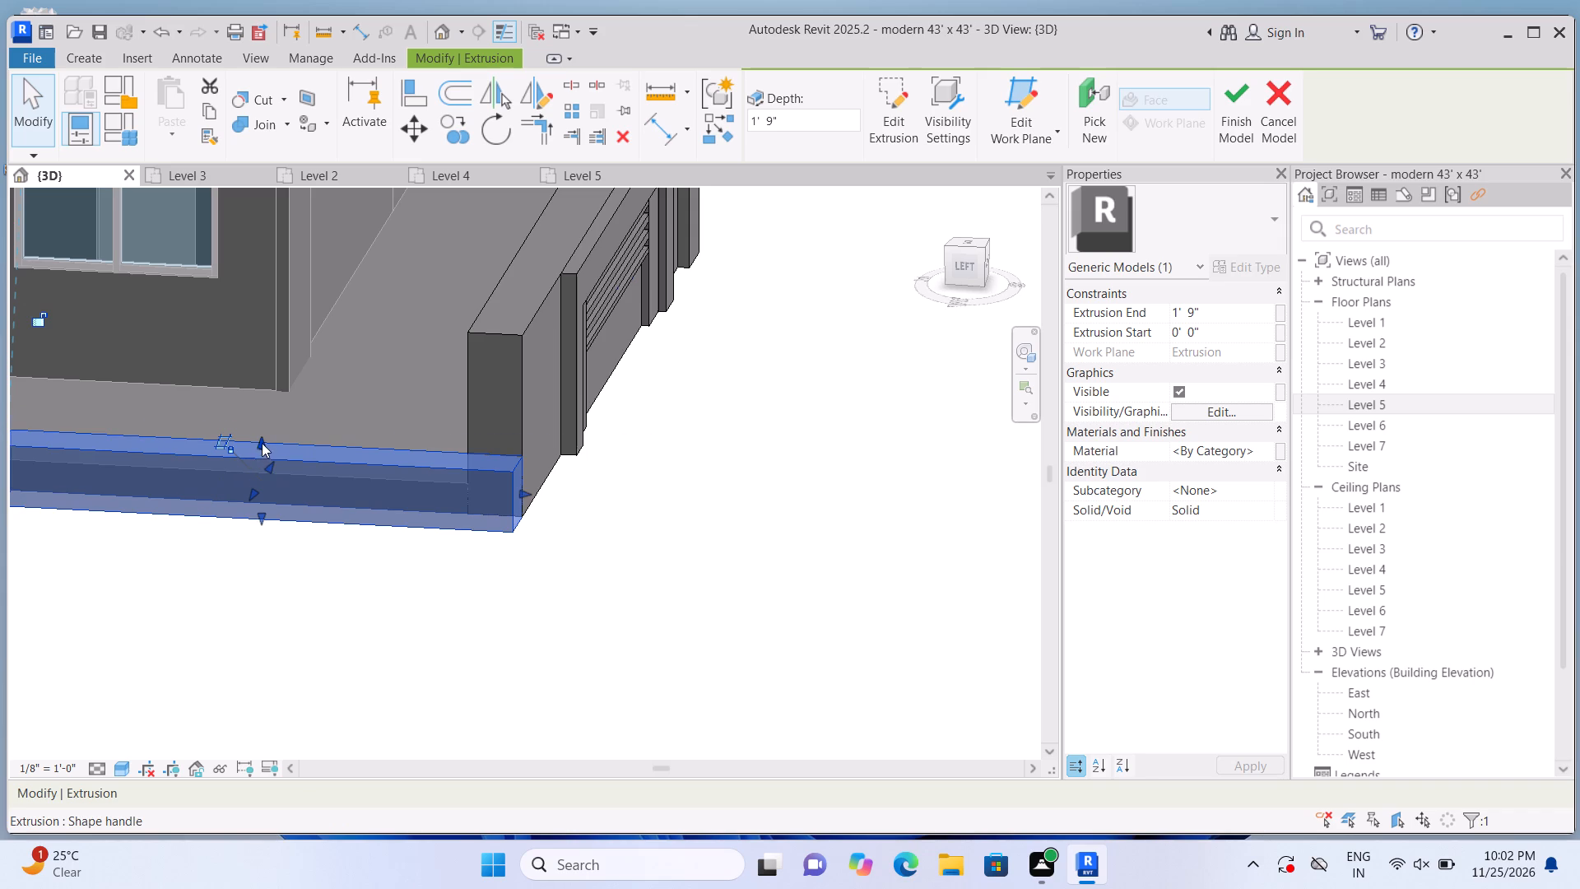
drag(262, 443, 312, 337)
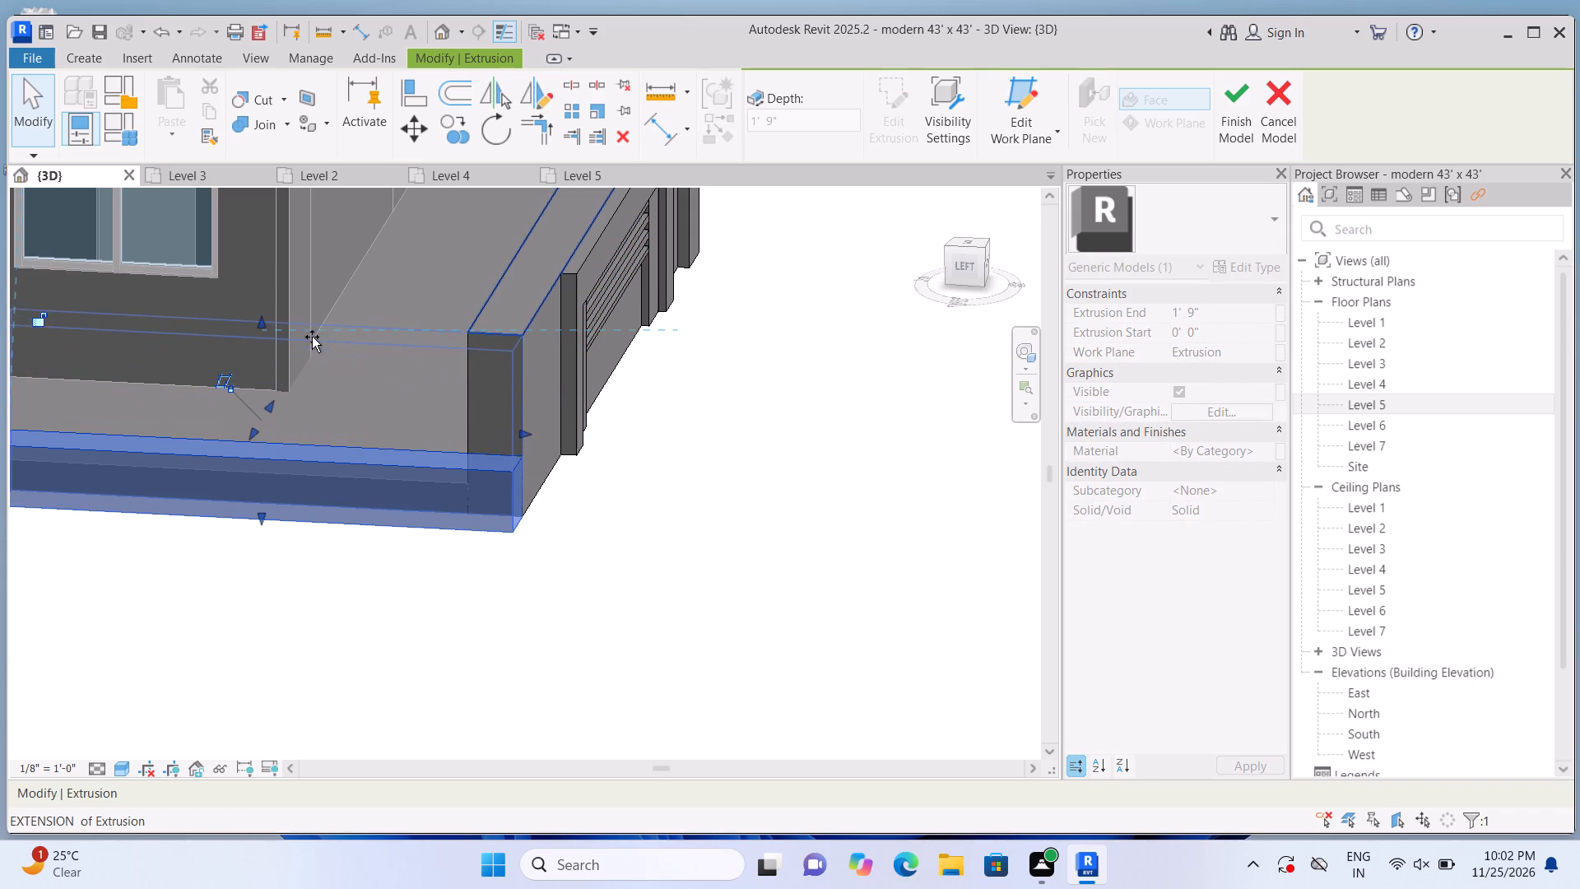
drag(312, 337, 313, 335)
click(352, 676)
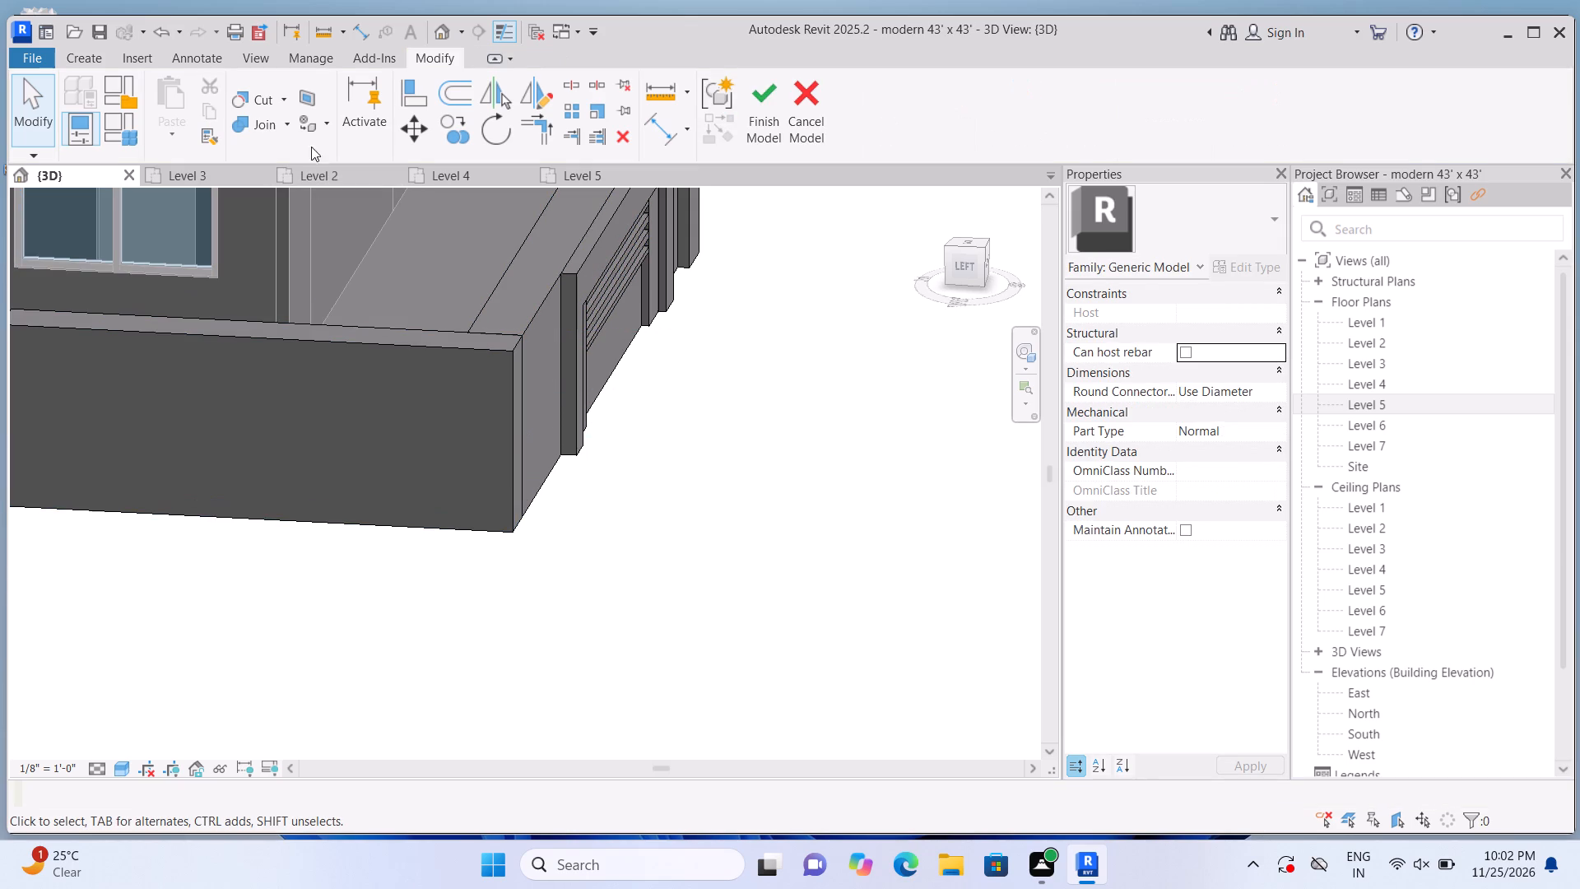
Join the new left side wall with the front boundary wall using Join Geometry with multiple join.
click(281, 125)
click(297, 161)
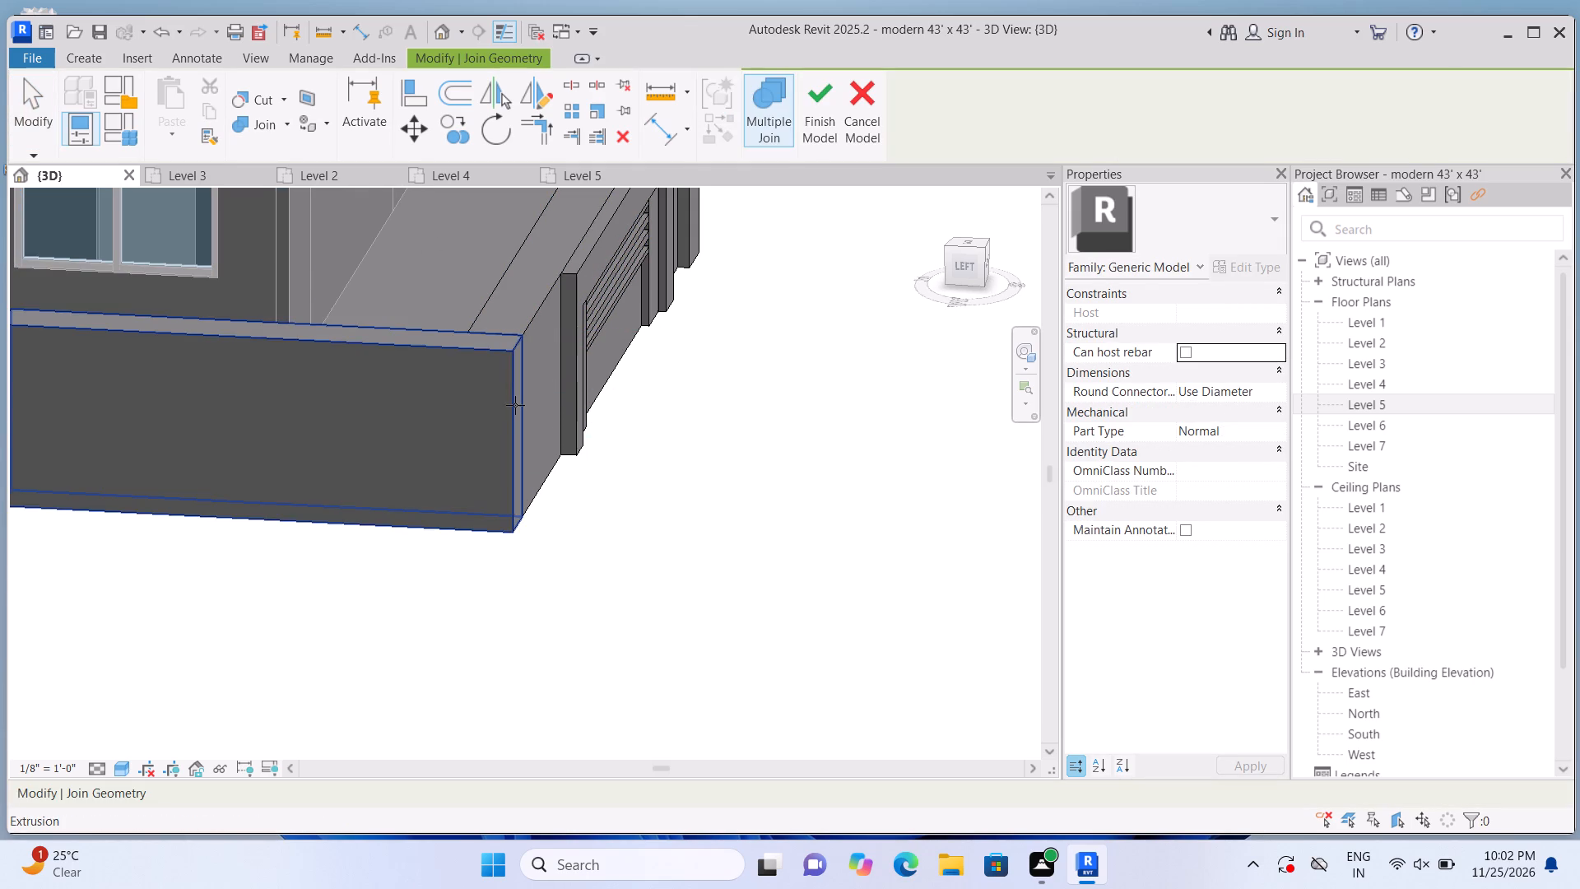
click(515, 405)
drag(512, 326, 519, 323)
scroll(713, 325, down, 5)
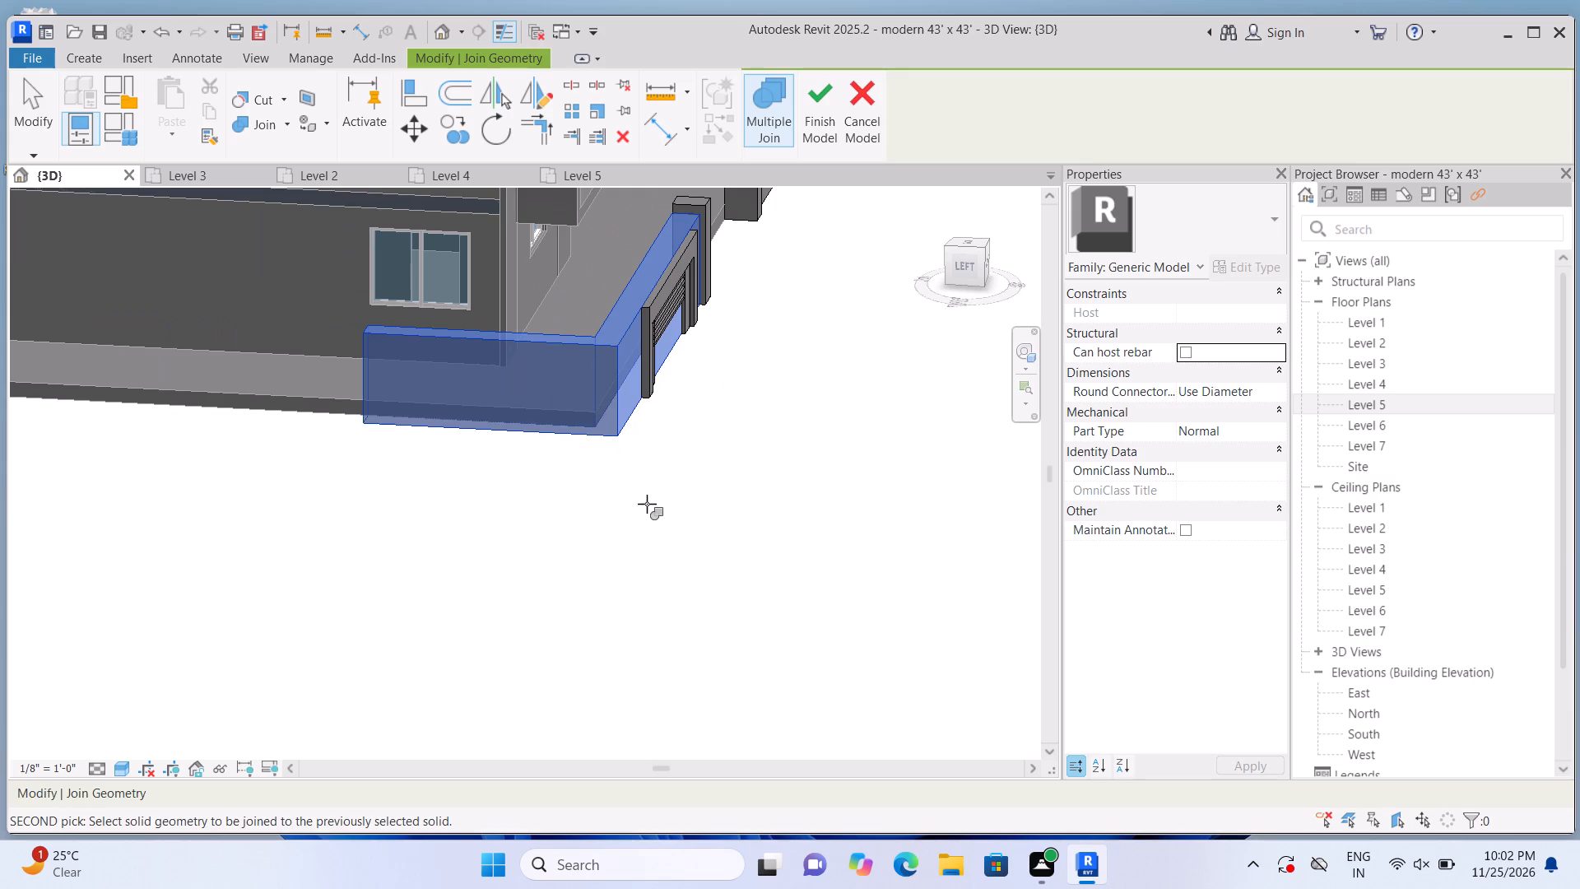
key(Escape)
key(Escape)
Stretch the left side wall's free end back to the rear corner of the ground slab.
click(429, 376)
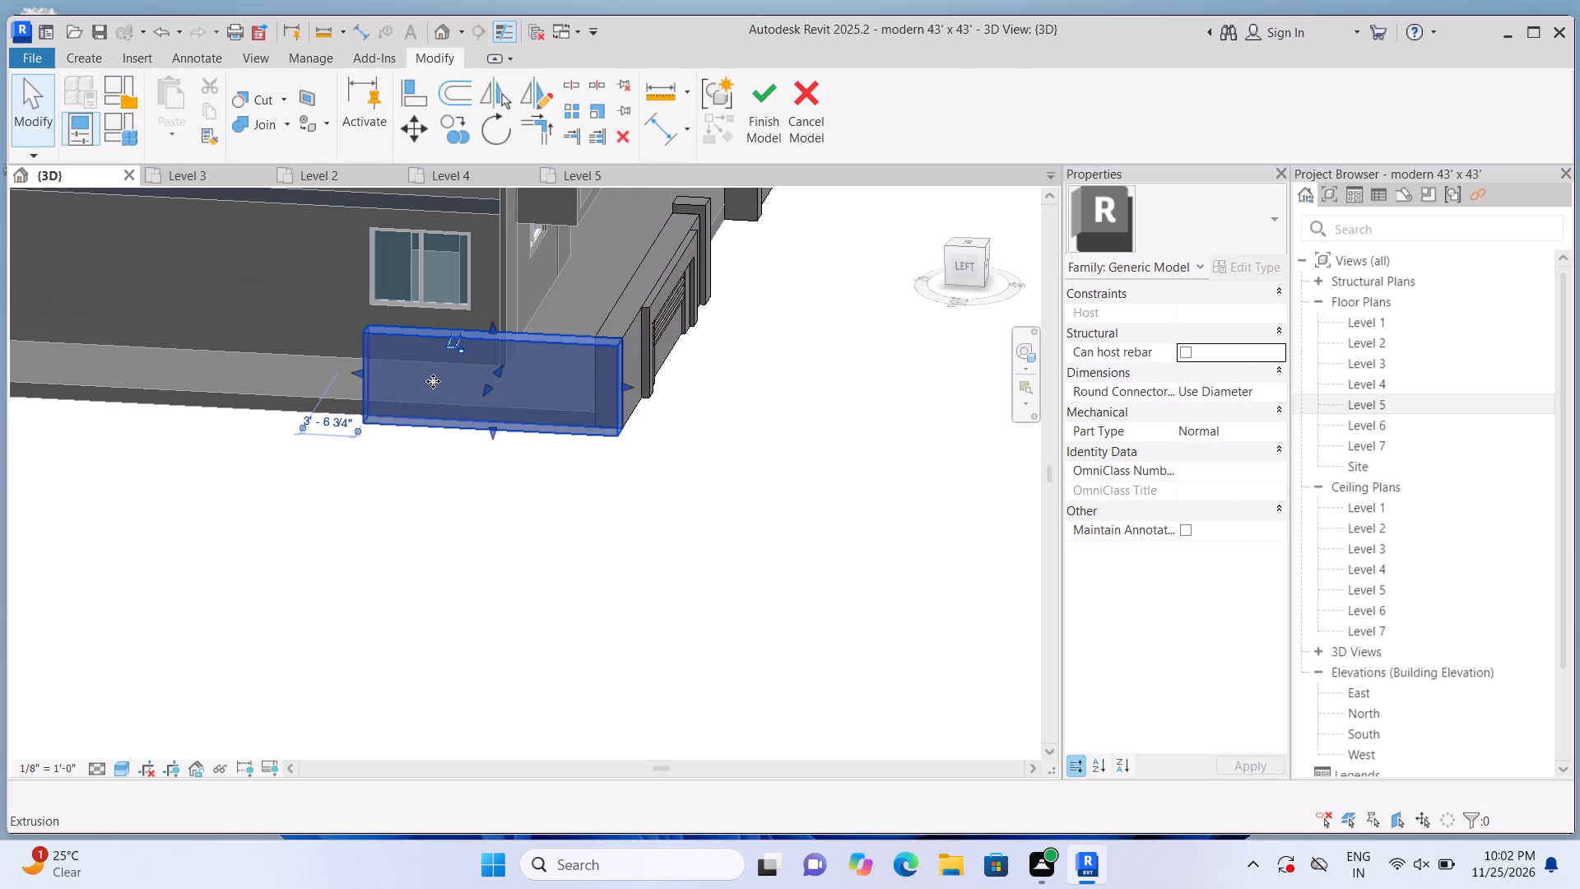
middle_drag(409, 565, 665, 649)
middle_click(842, 657)
scroll(784, 635, down, 2)
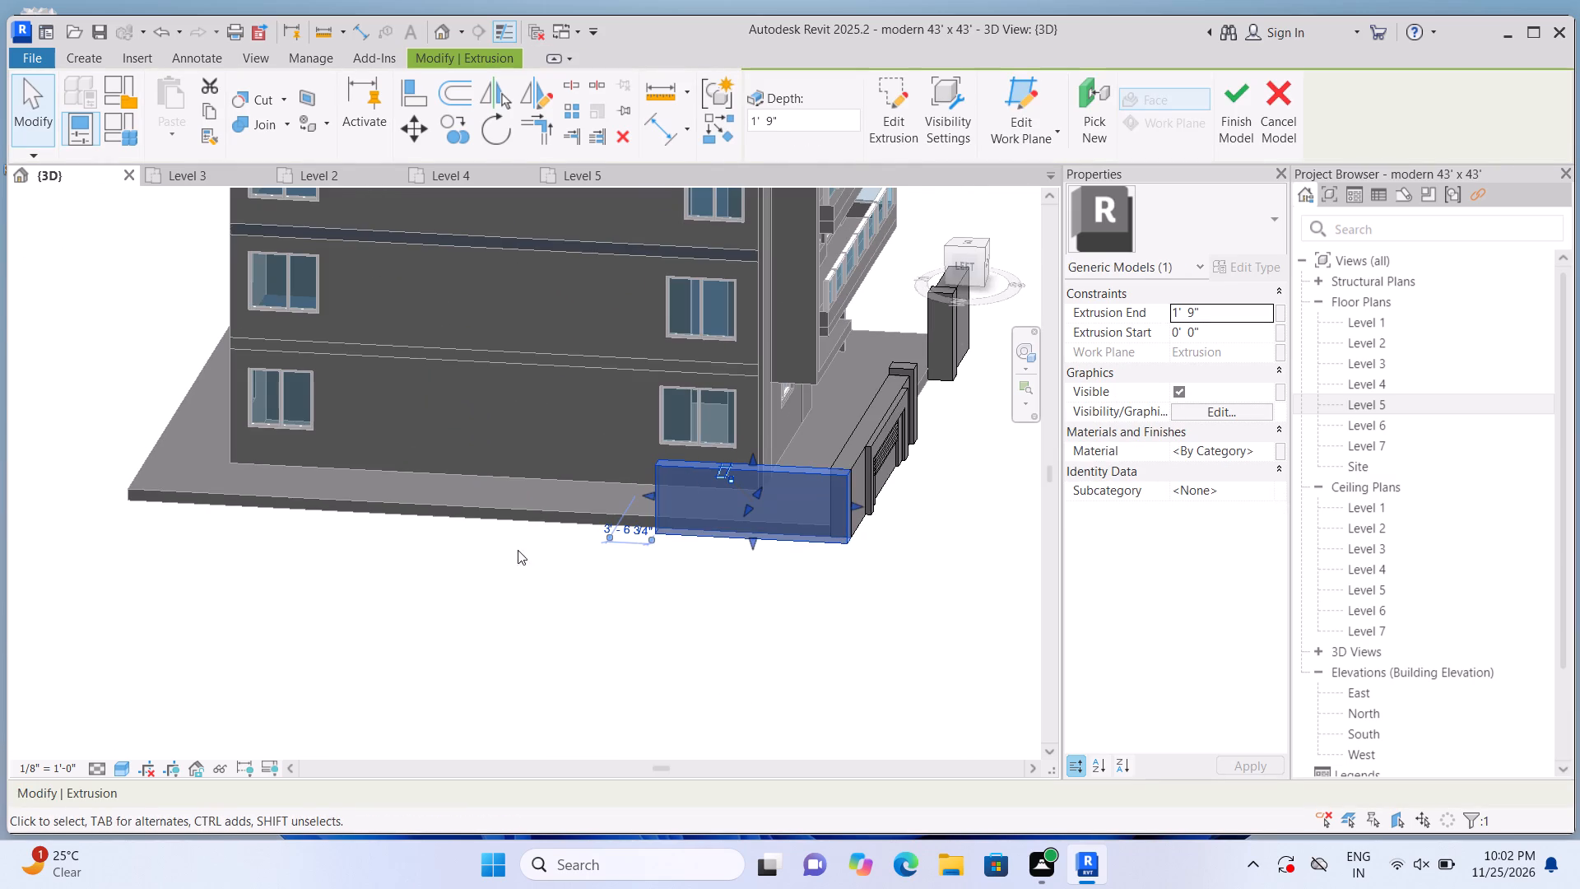
drag(644, 491, 340, 533)
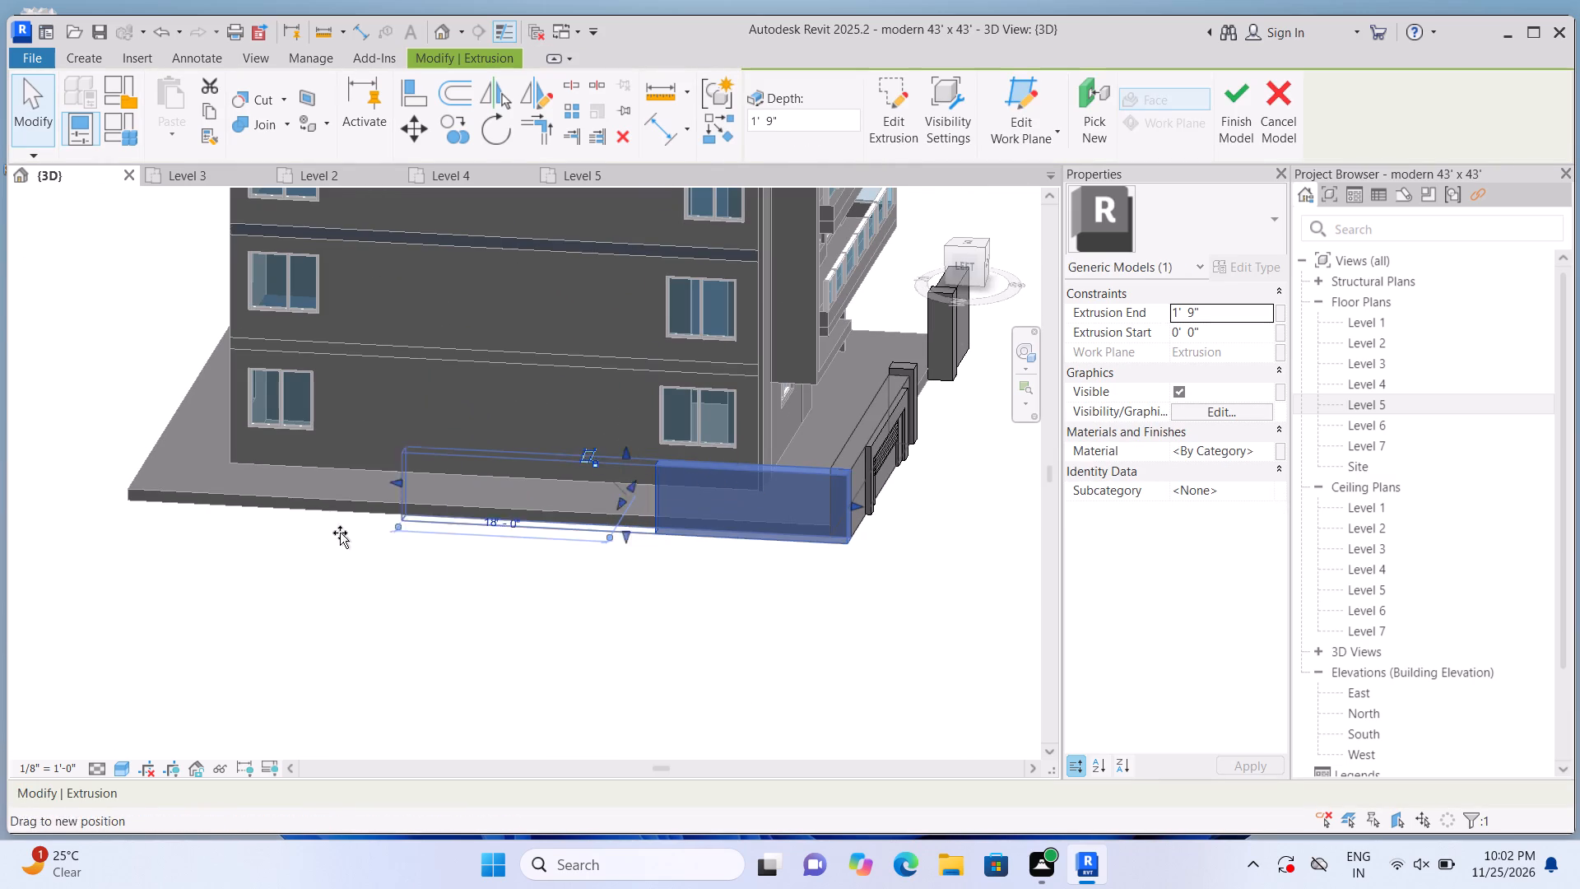
drag(340, 533, 126, 521)
click(202, 614)
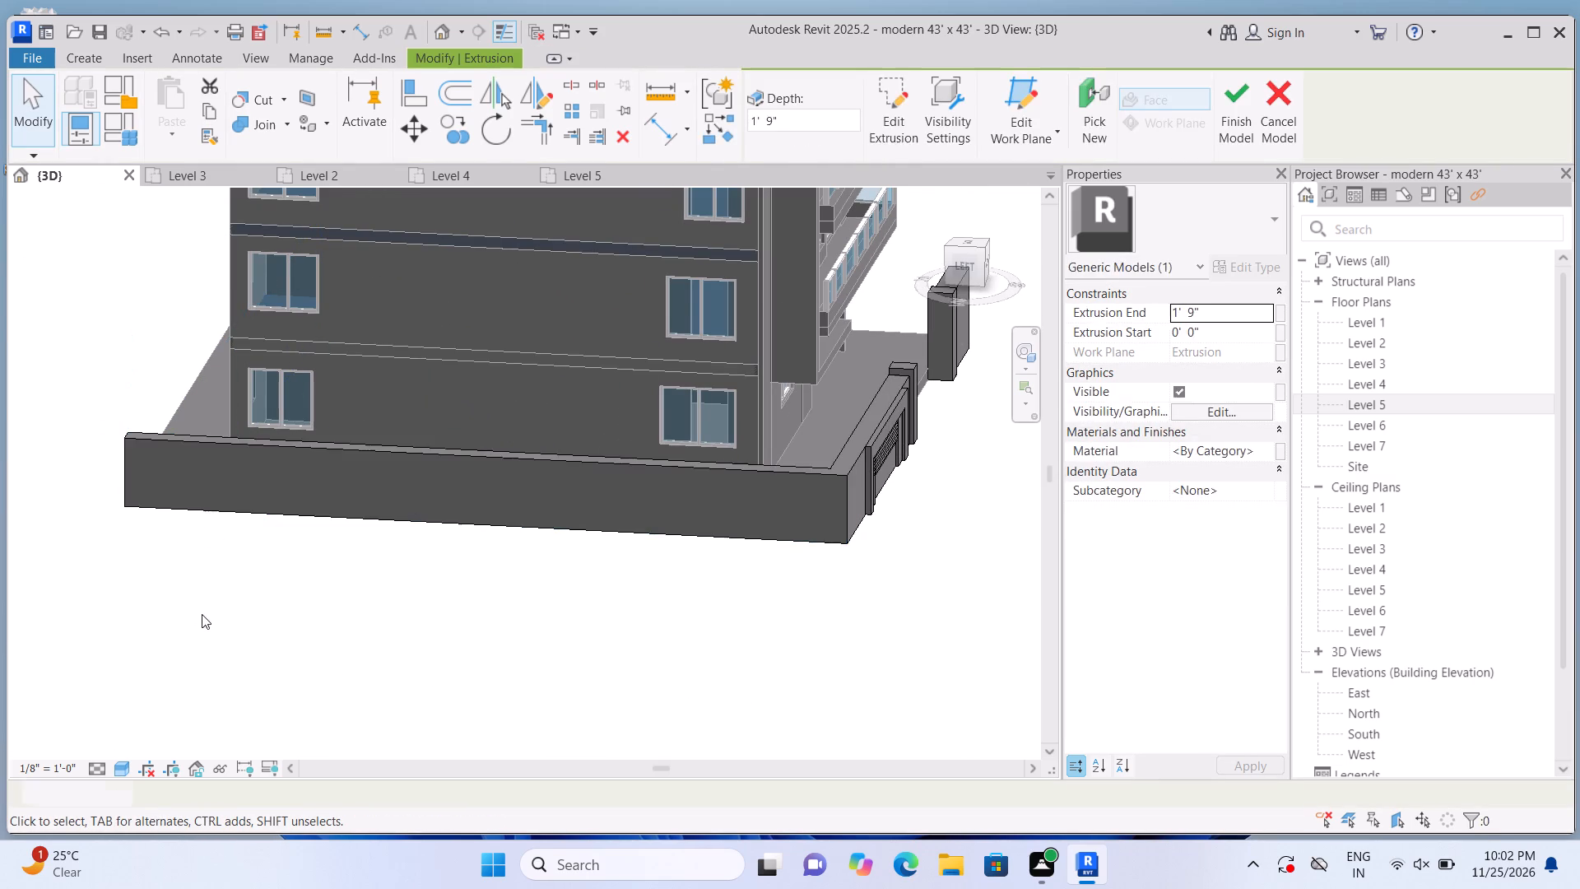
Fine-tune the left side wall's rear end against the ground slab's back edge.
scroll(196, 618, down, 3)
shift+middle_drag(178, 636, 413, 648)
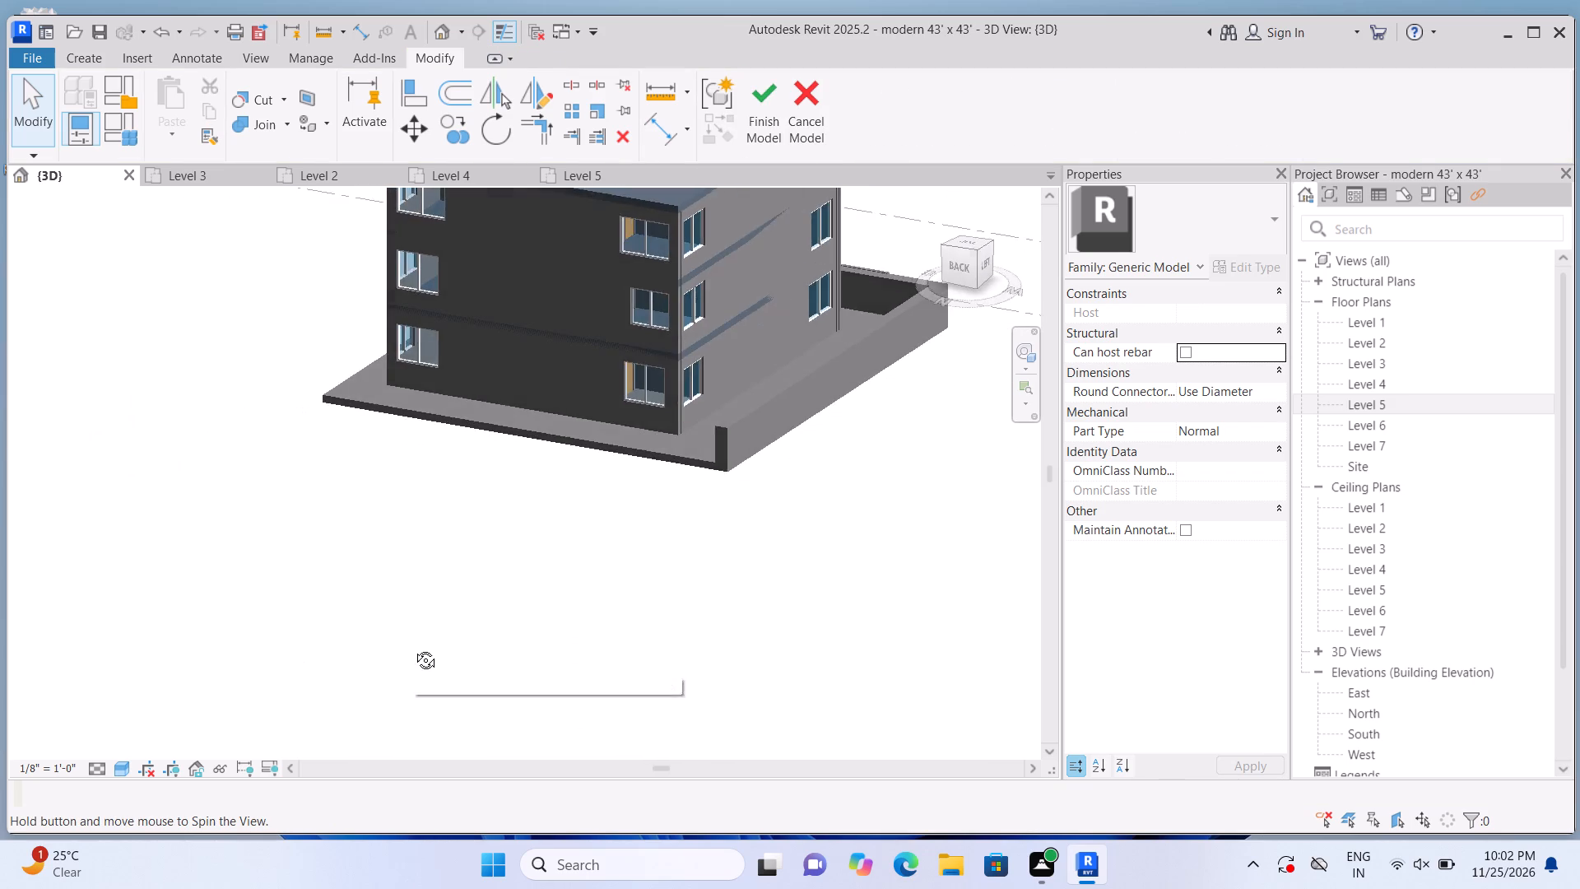
shift+middle_drag(413, 648, 476, 561)
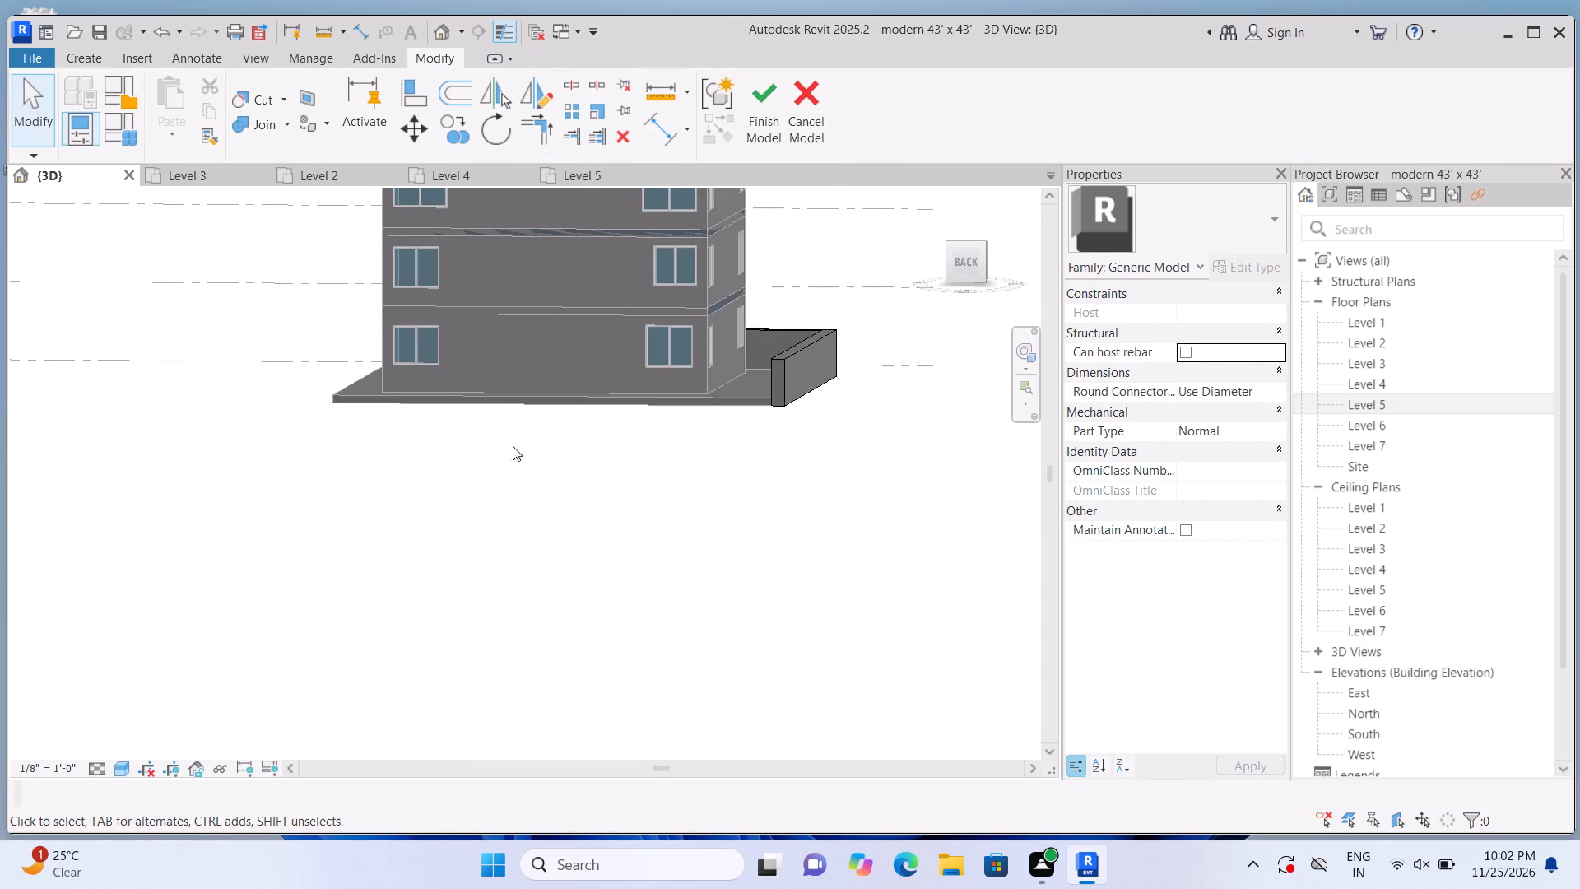
middle_drag(527, 453, 490, 616)
scroll(747, 589, up, 7)
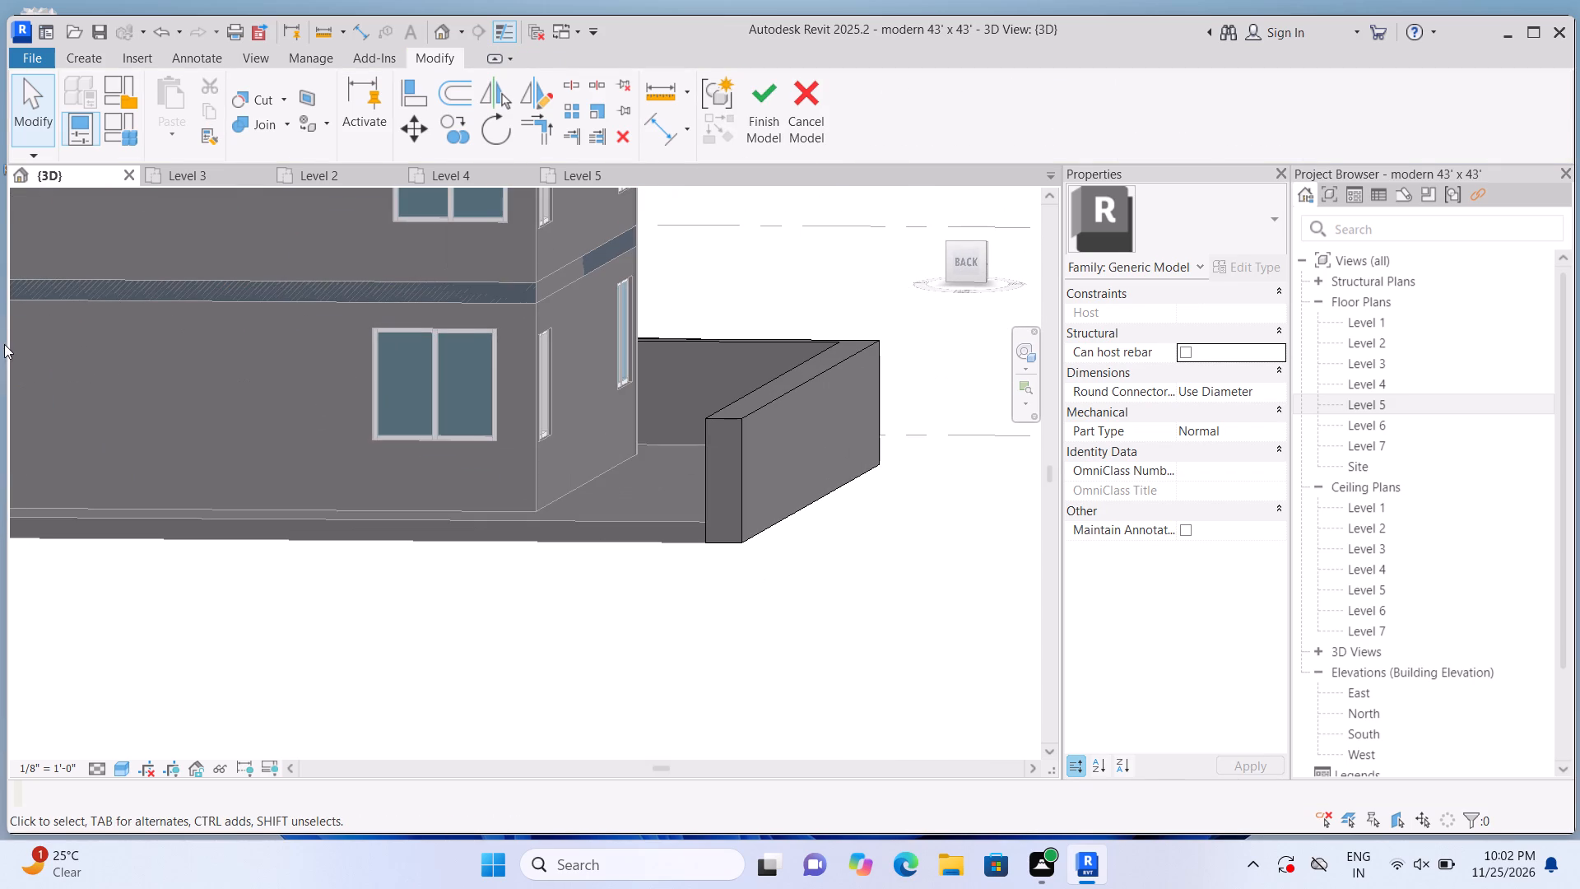
click(741, 432)
scroll(755, 511, up, 6)
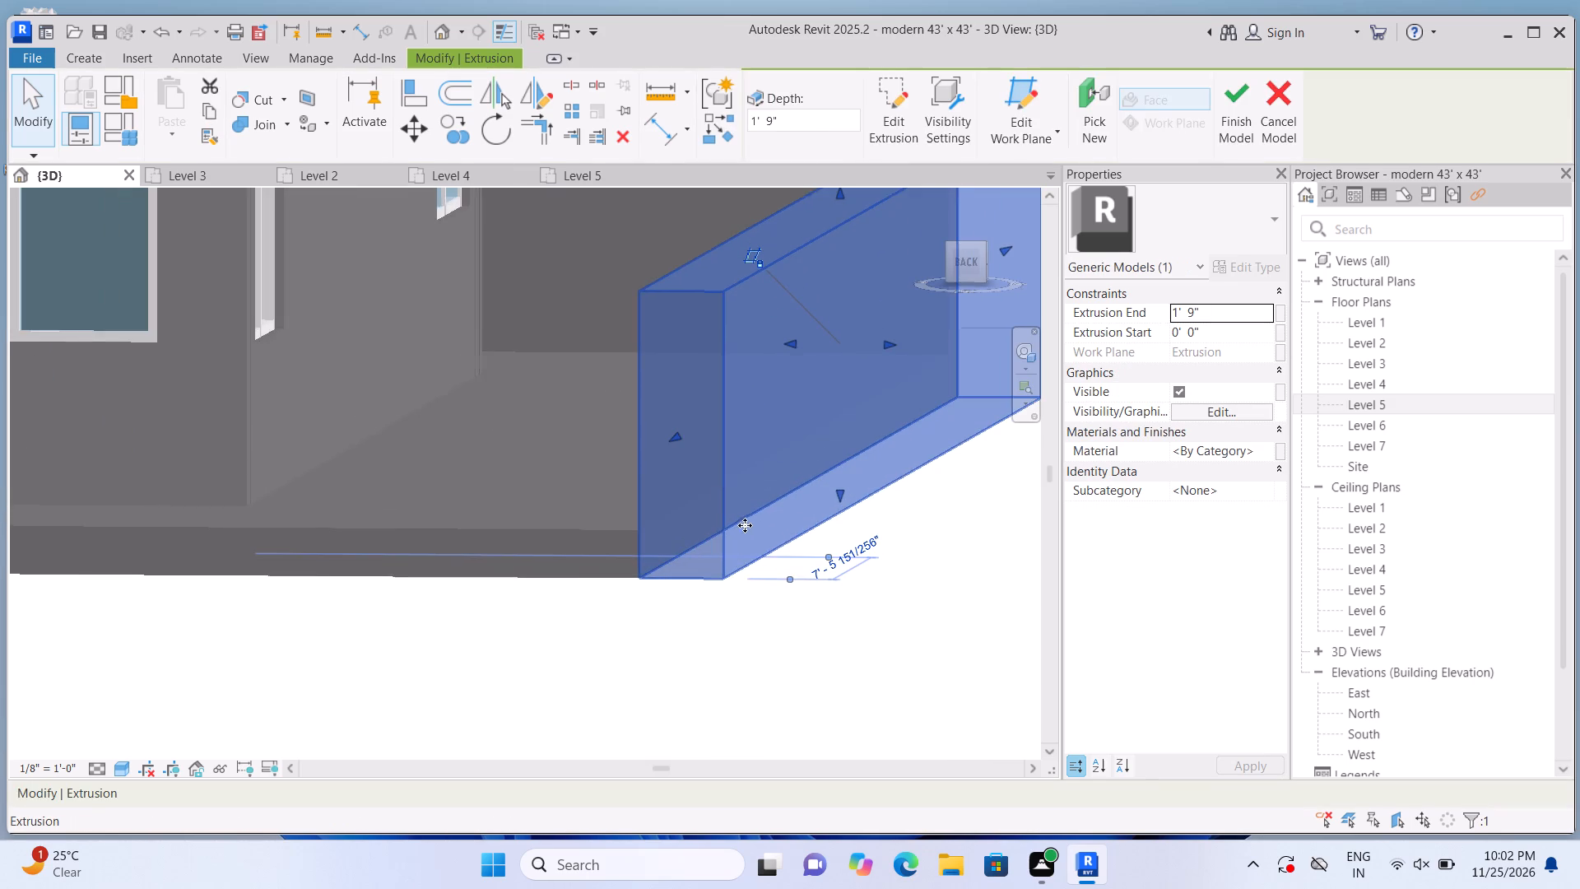
drag(676, 435, 688, 432)
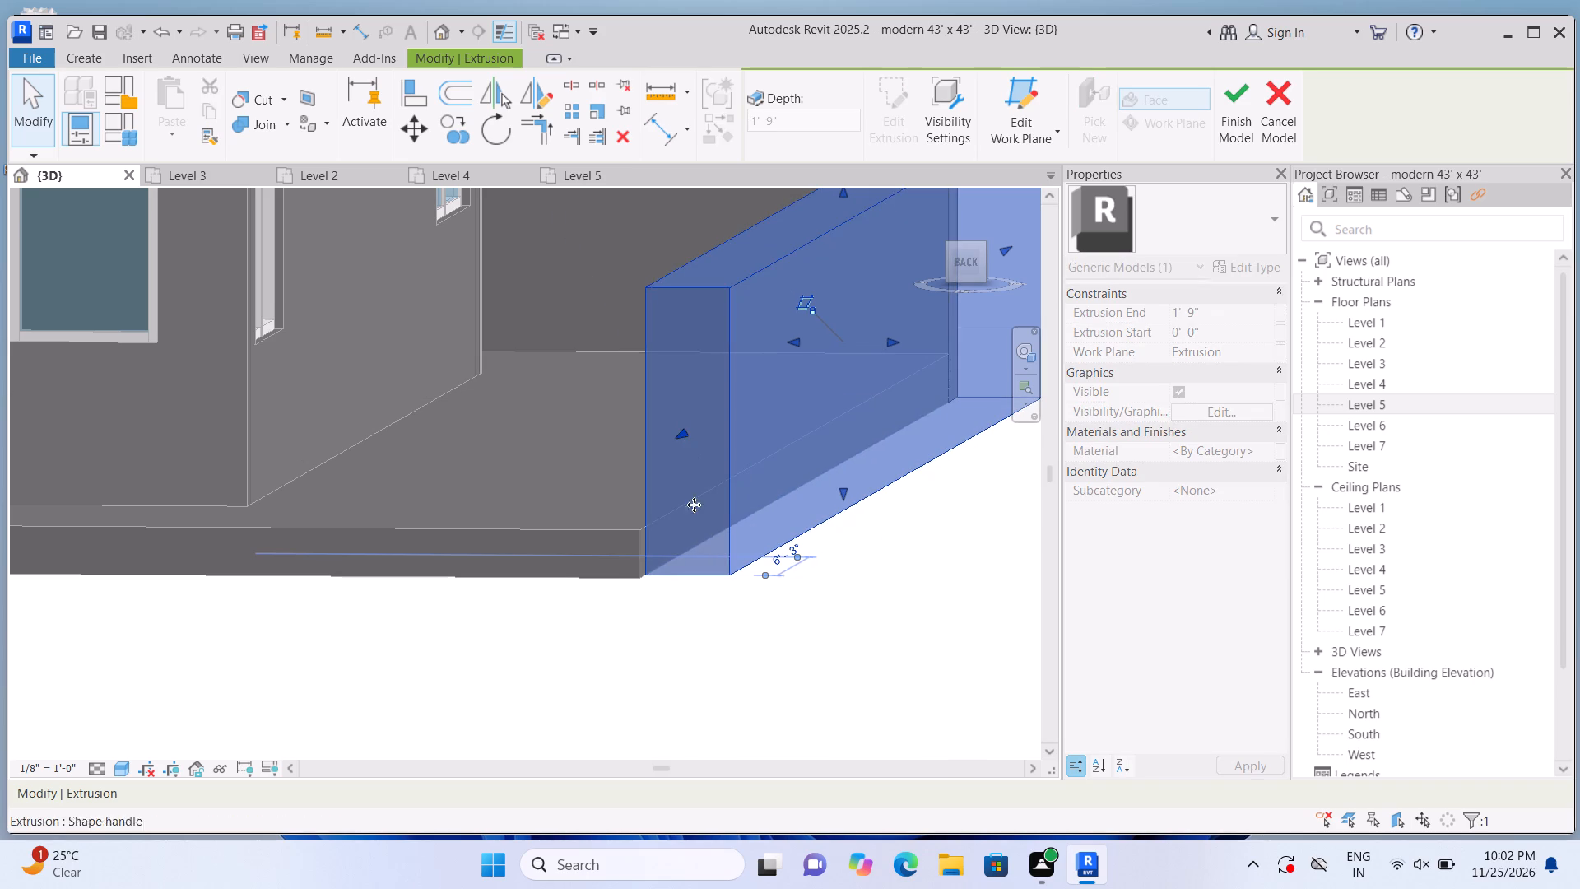
click(681, 431)
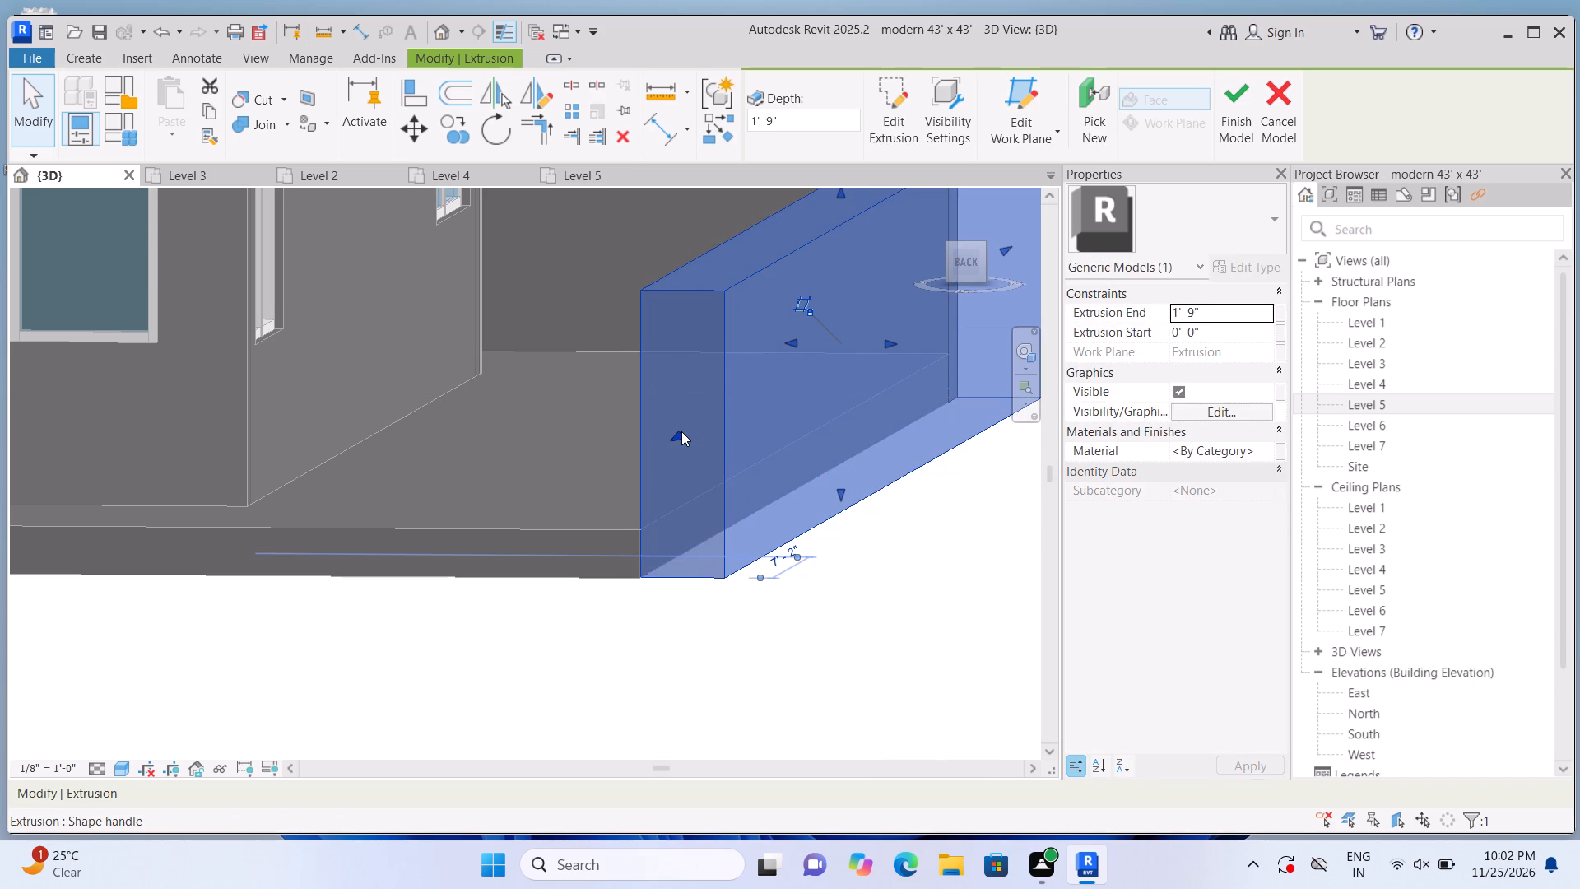
click(681, 431)
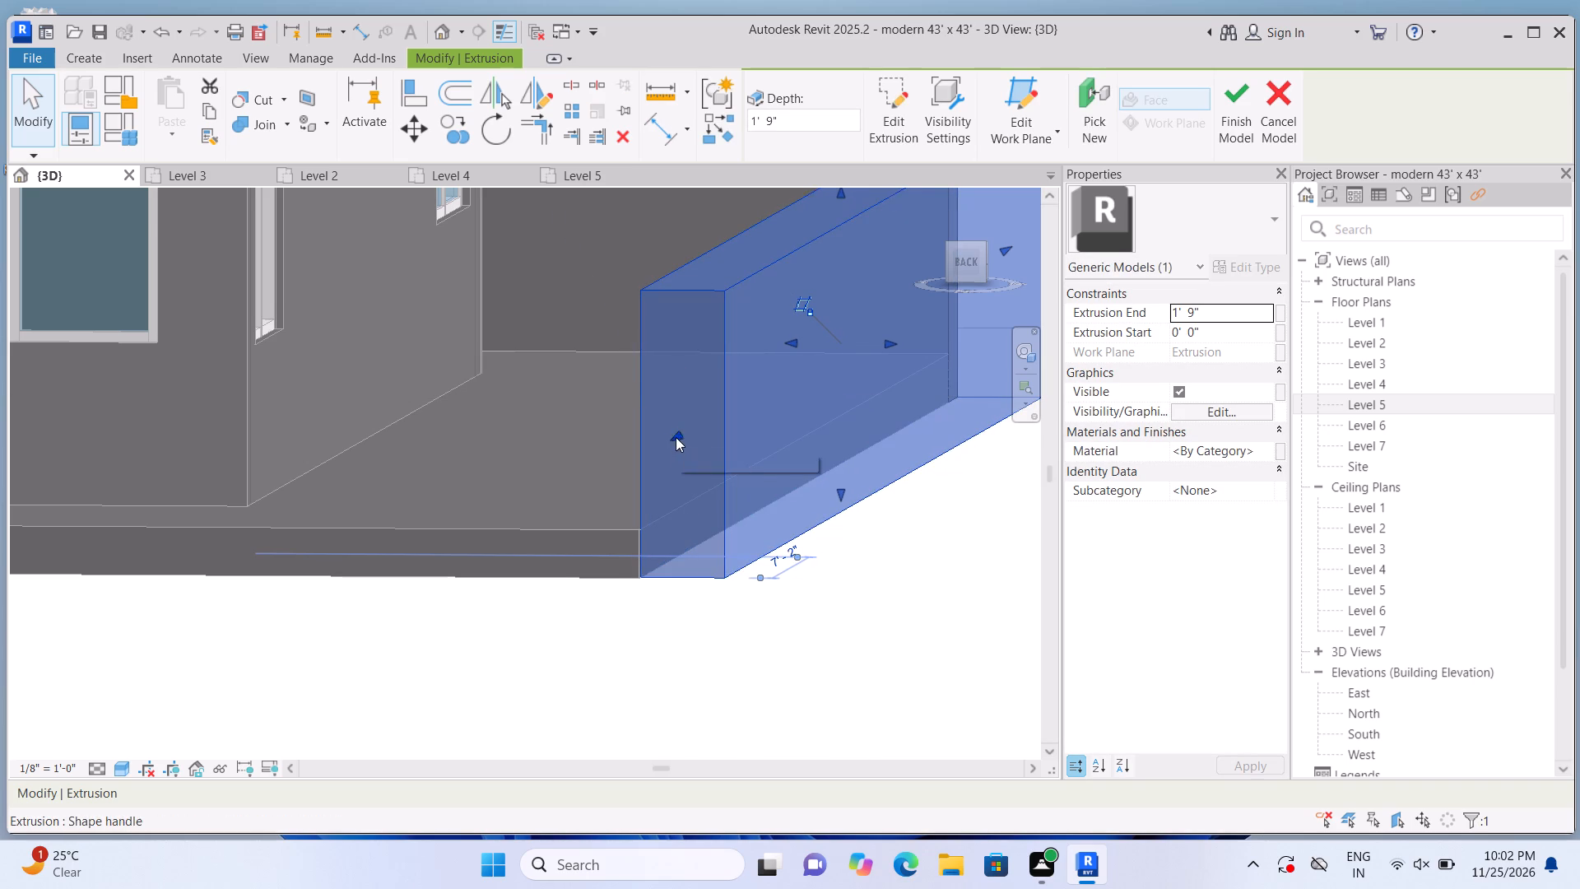
click(676, 437)
click(608, 658)
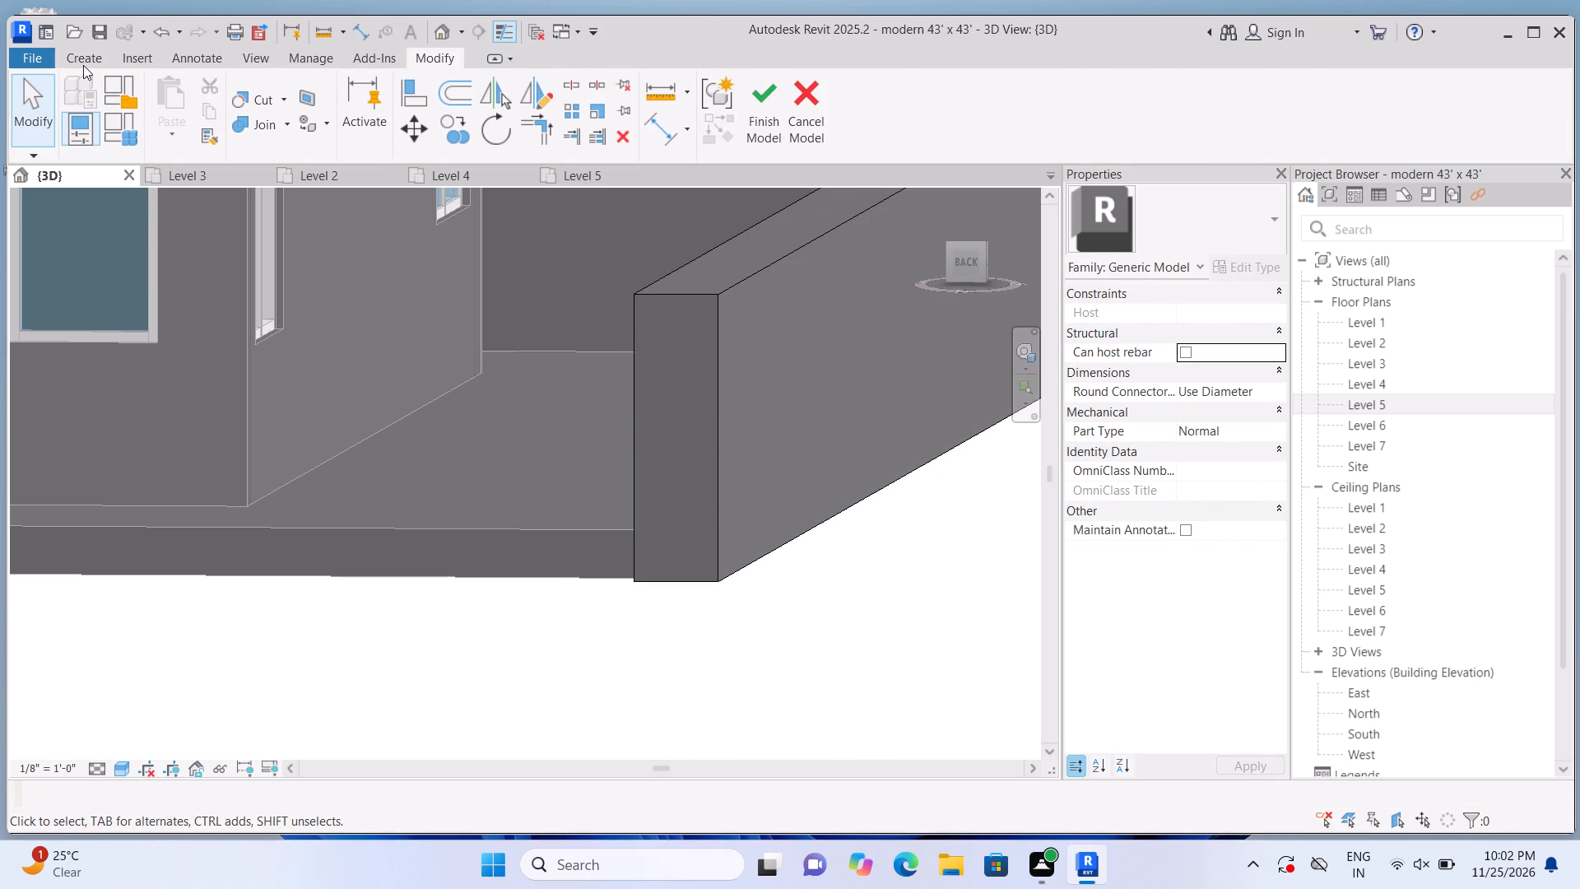
Extrude a 1' 9" wide rectangle, about 1' 8" high, from the base of the left side wall's rear end face by 1' 9".
click(83, 65)
click(163, 125)
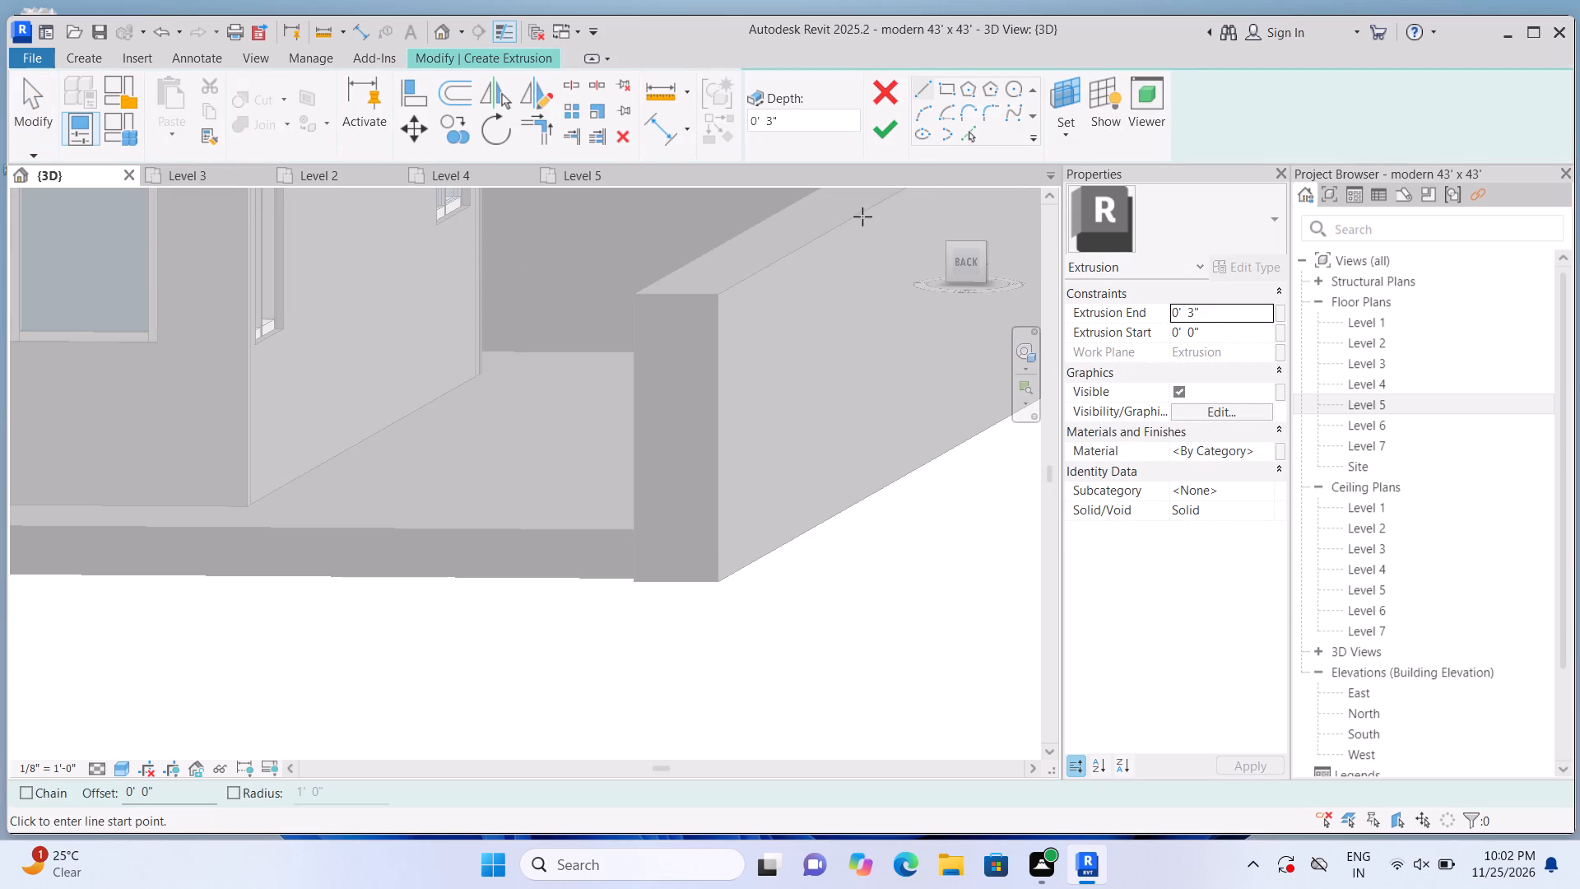
click(1078, 145)
click(1101, 219)
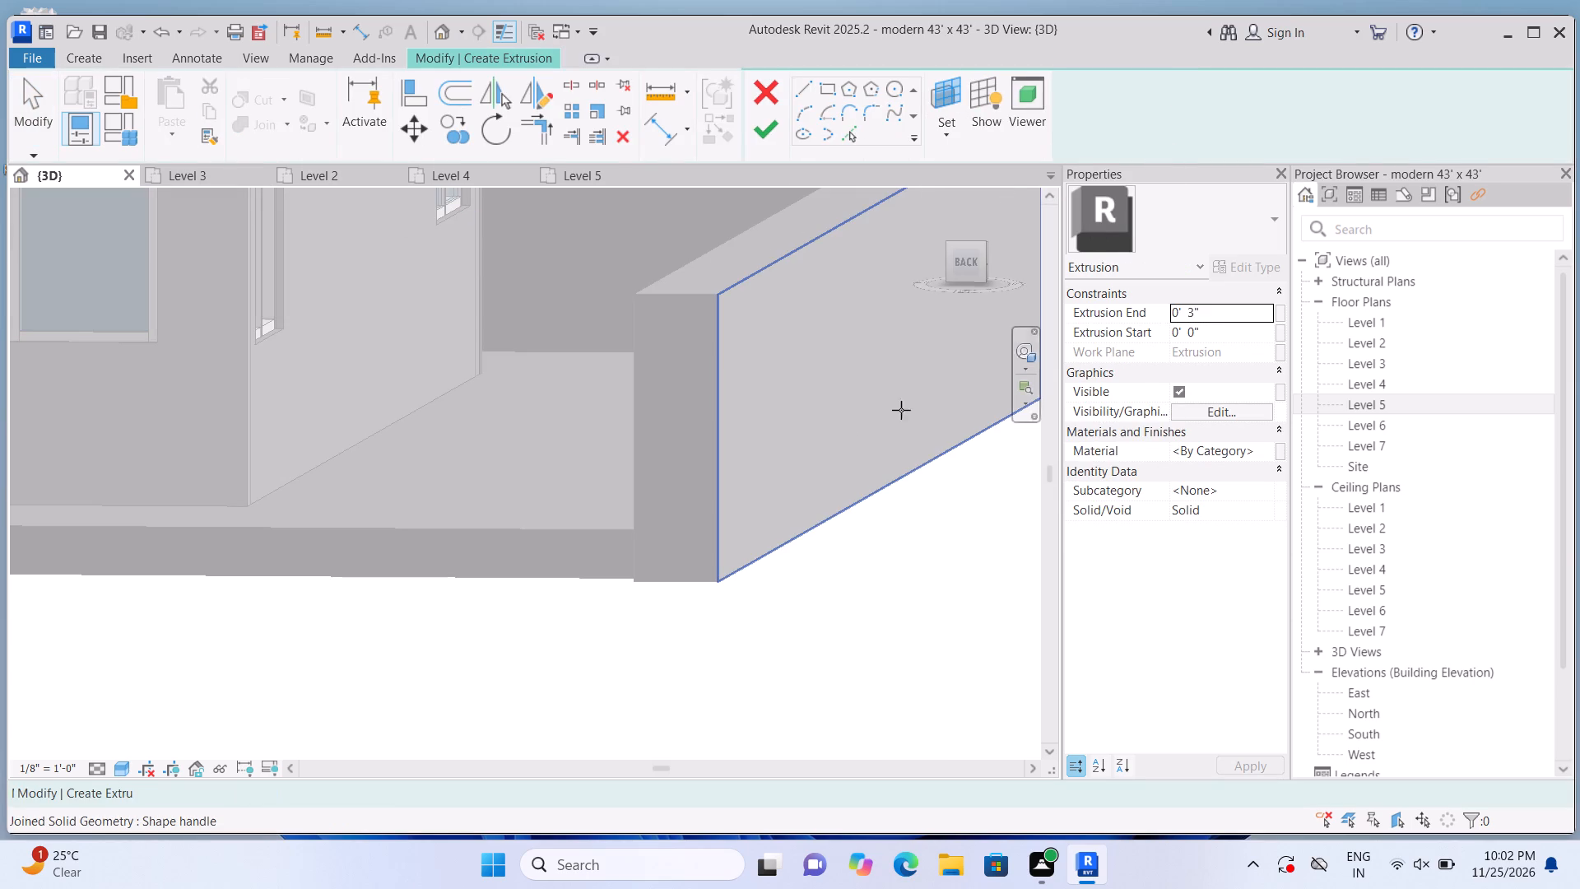
click(699, 413)
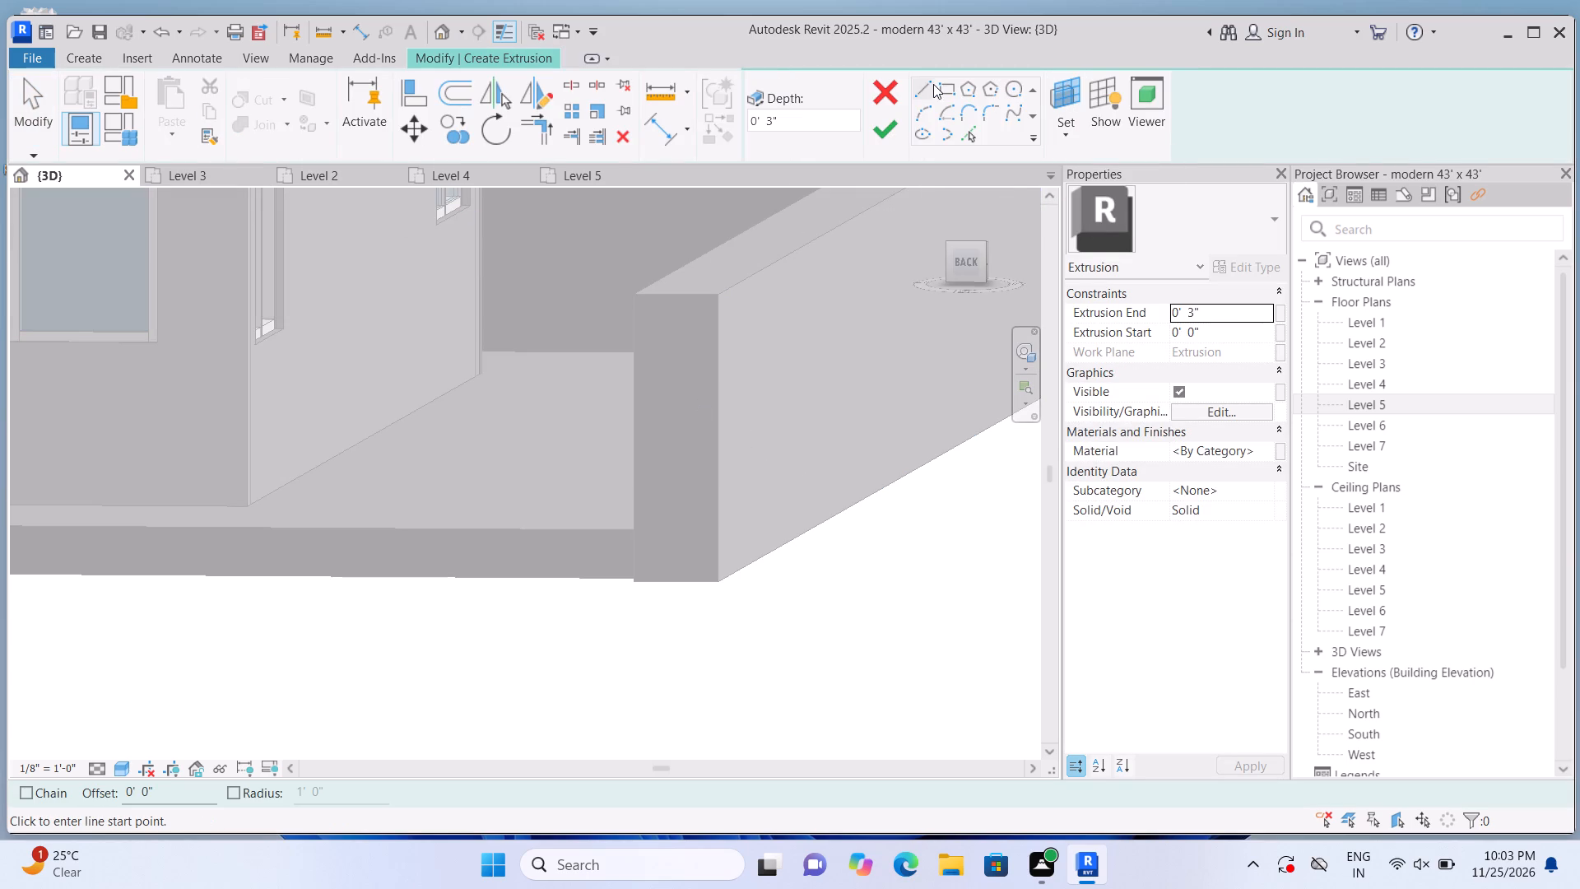
click(940, 92)
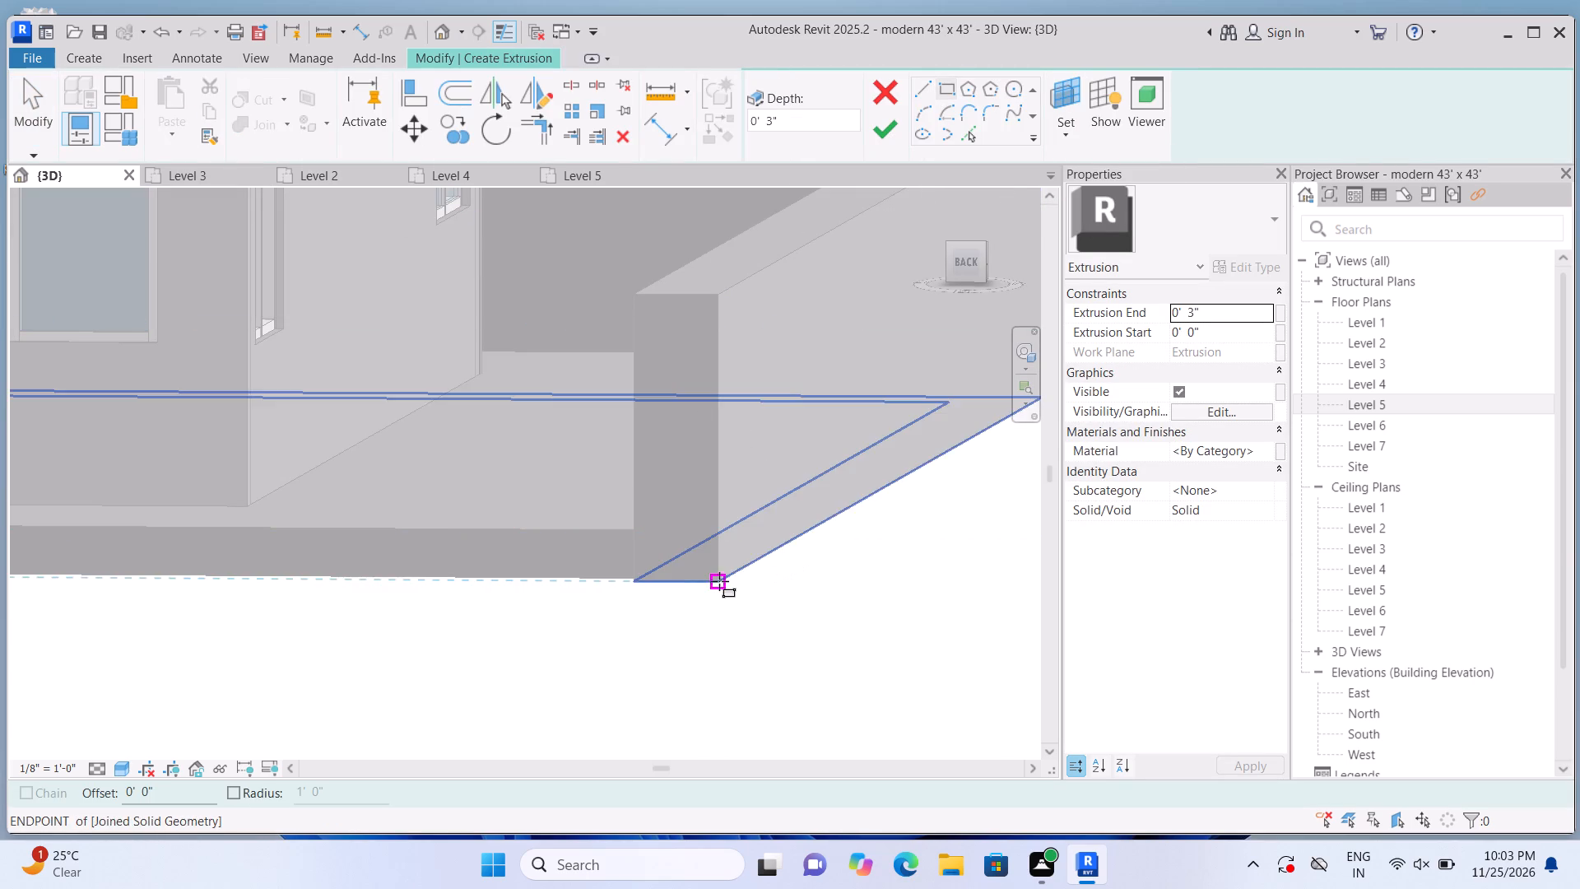
click(719, 581)
click(632, 500)
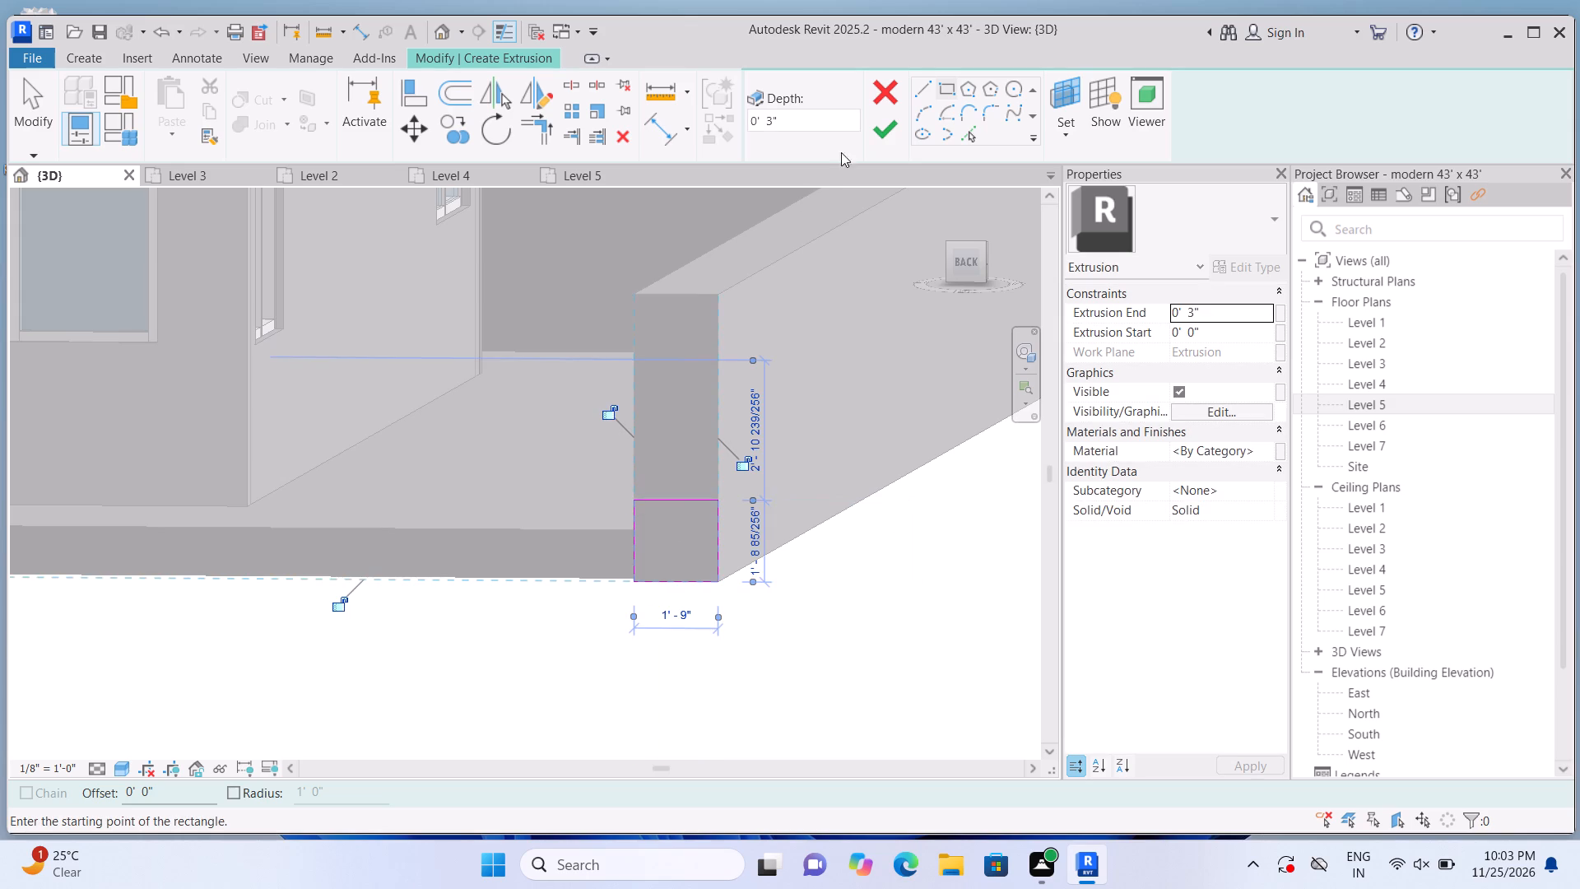
click(872, 126)
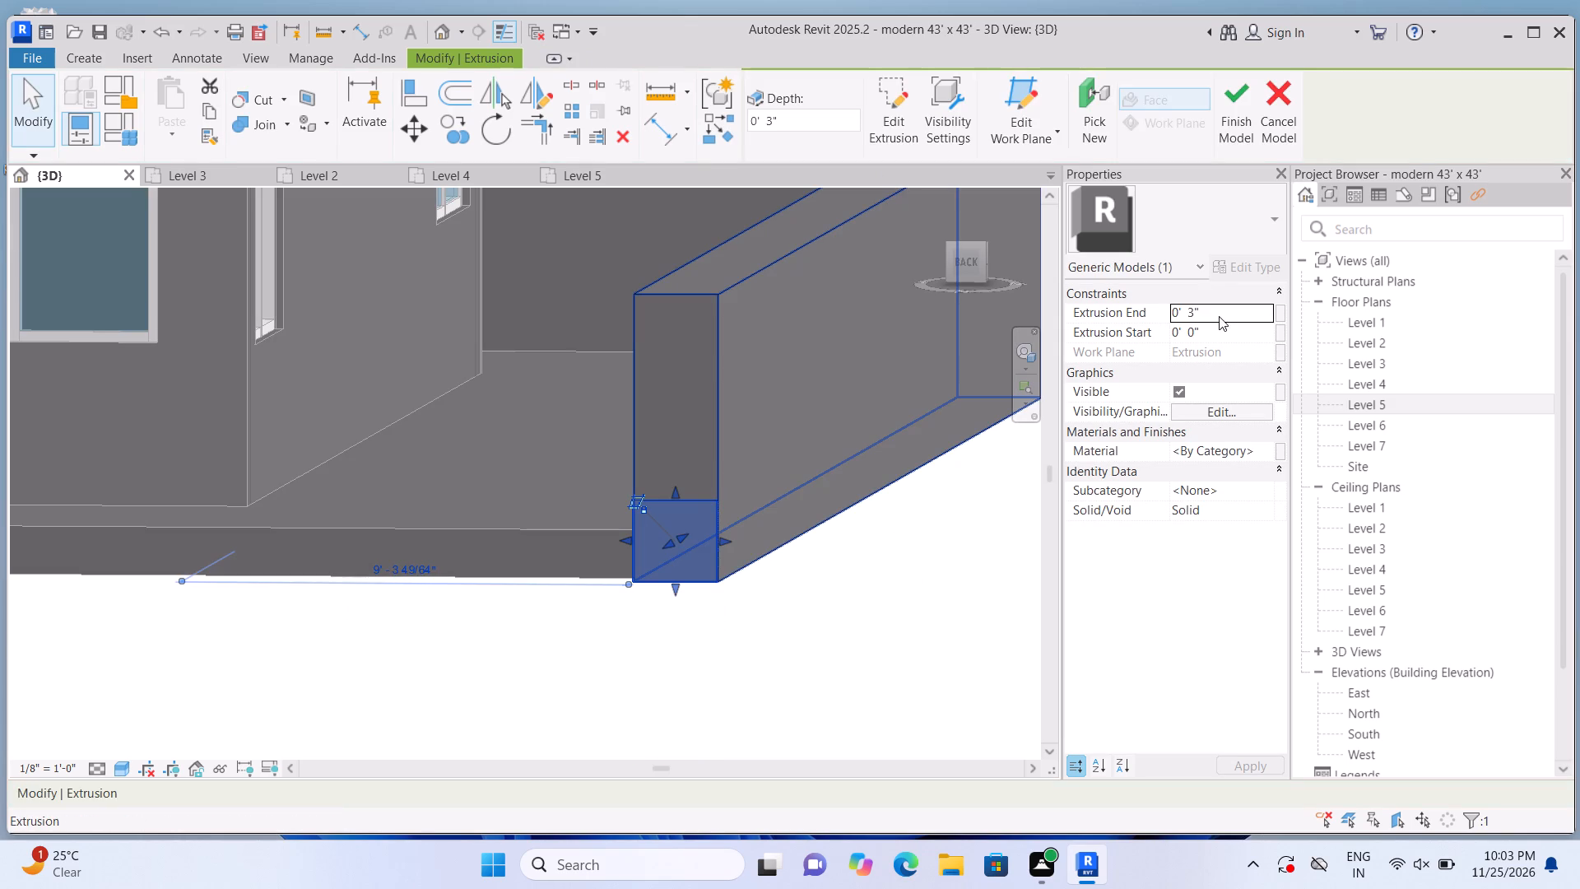
click(1219, 313)
key(BackSpace)
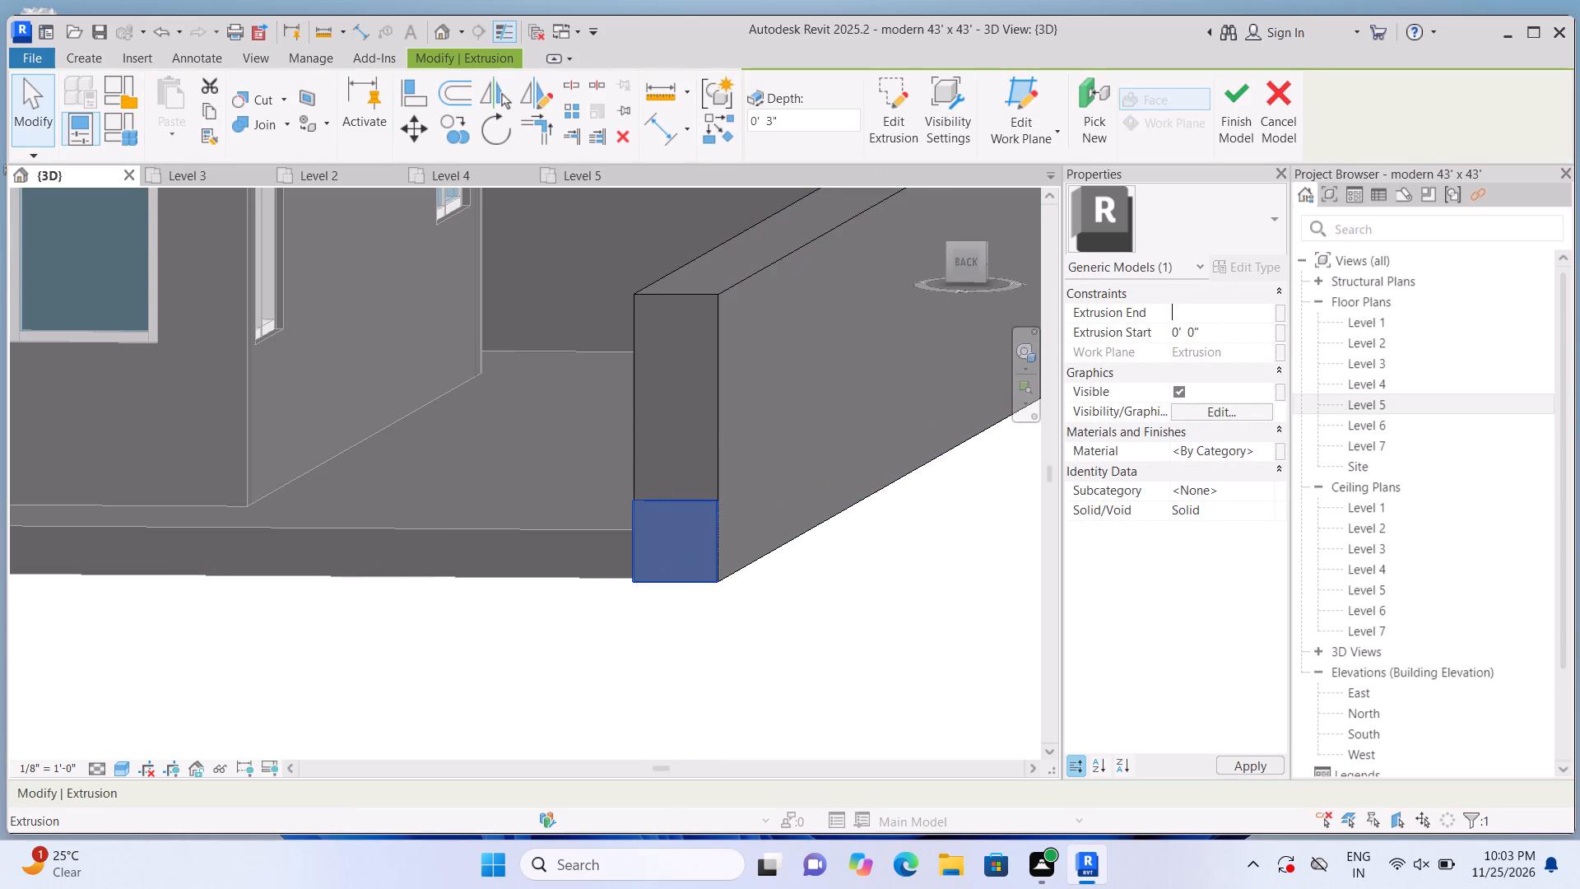
text(1'9")
key(Return)
Pull the left side wall's rear end inward so it sits flush with the ground slab's back edge.
scroll(659, 563, down, 2)
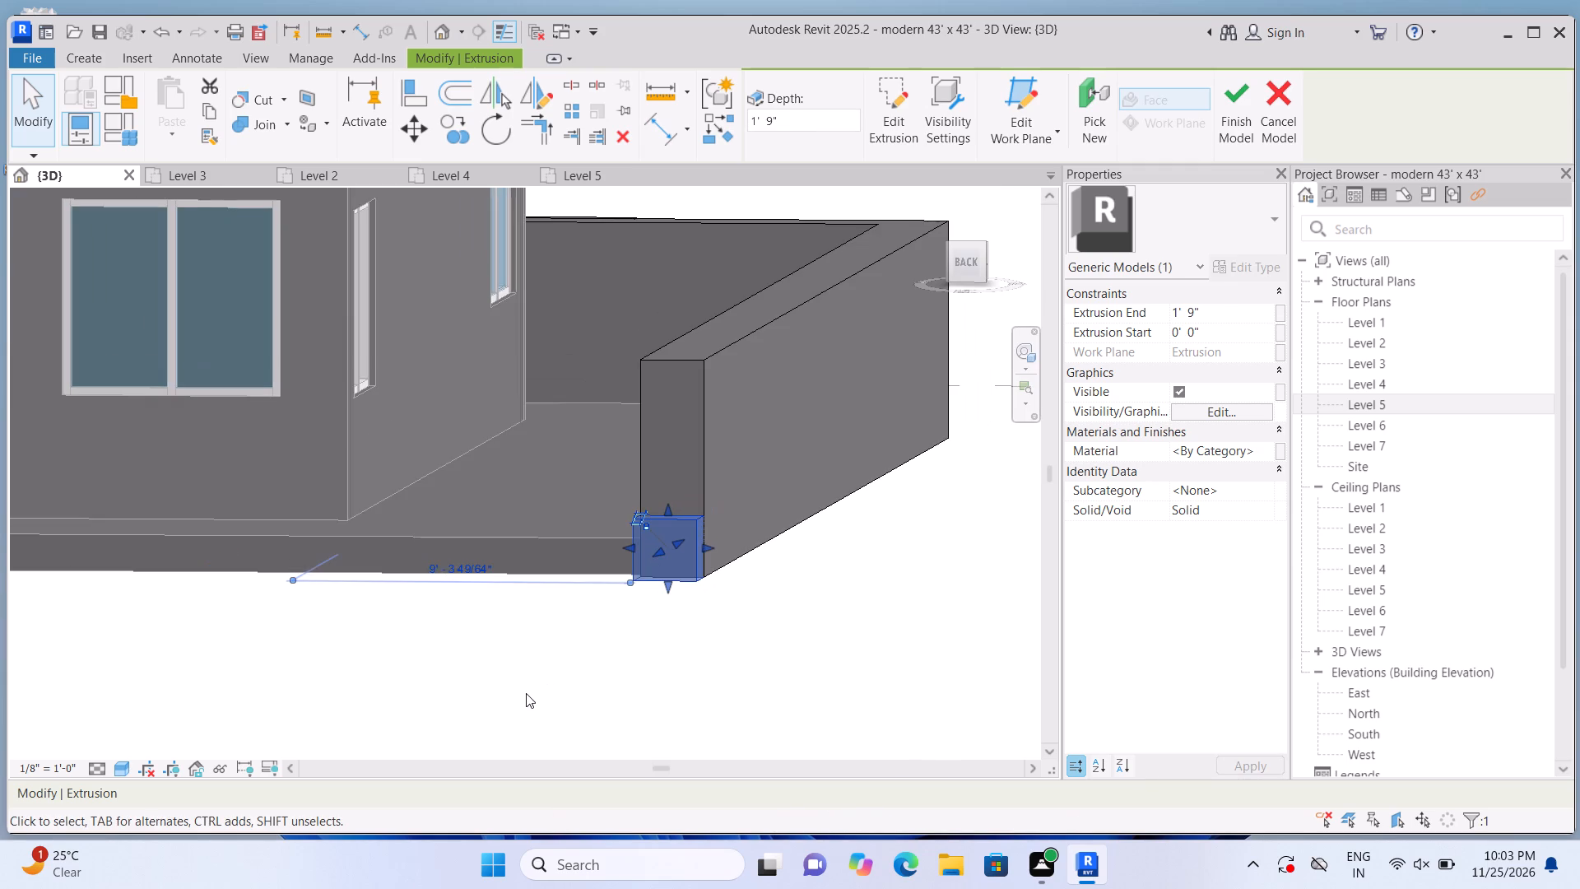
middle_drag(536, 694, 707, 688)
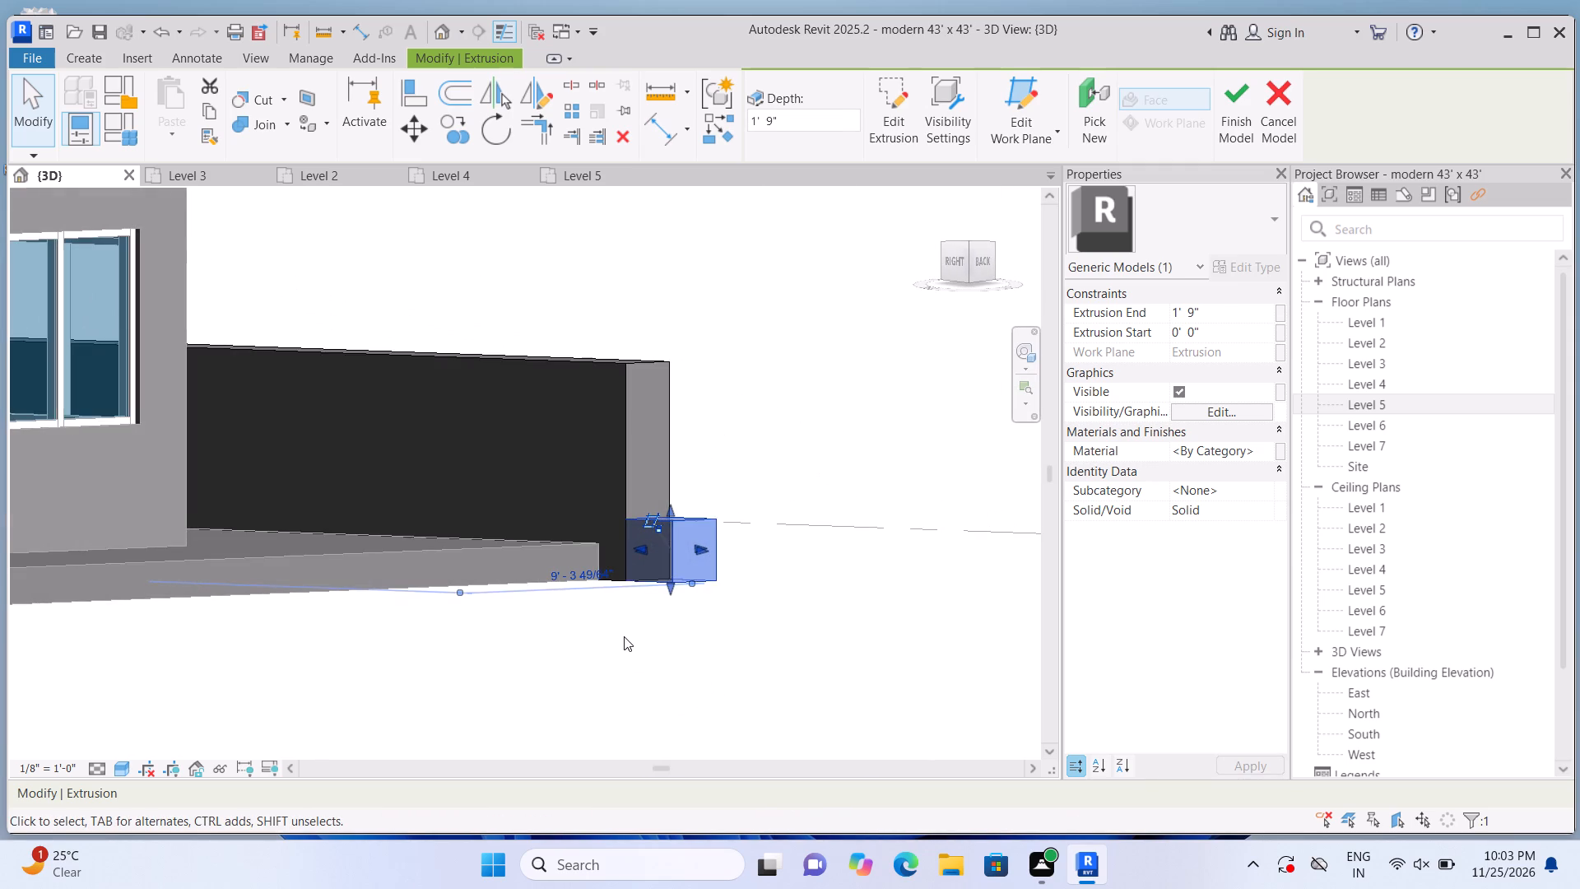
scroll(624, 636, up, 4)
click(625, 422)
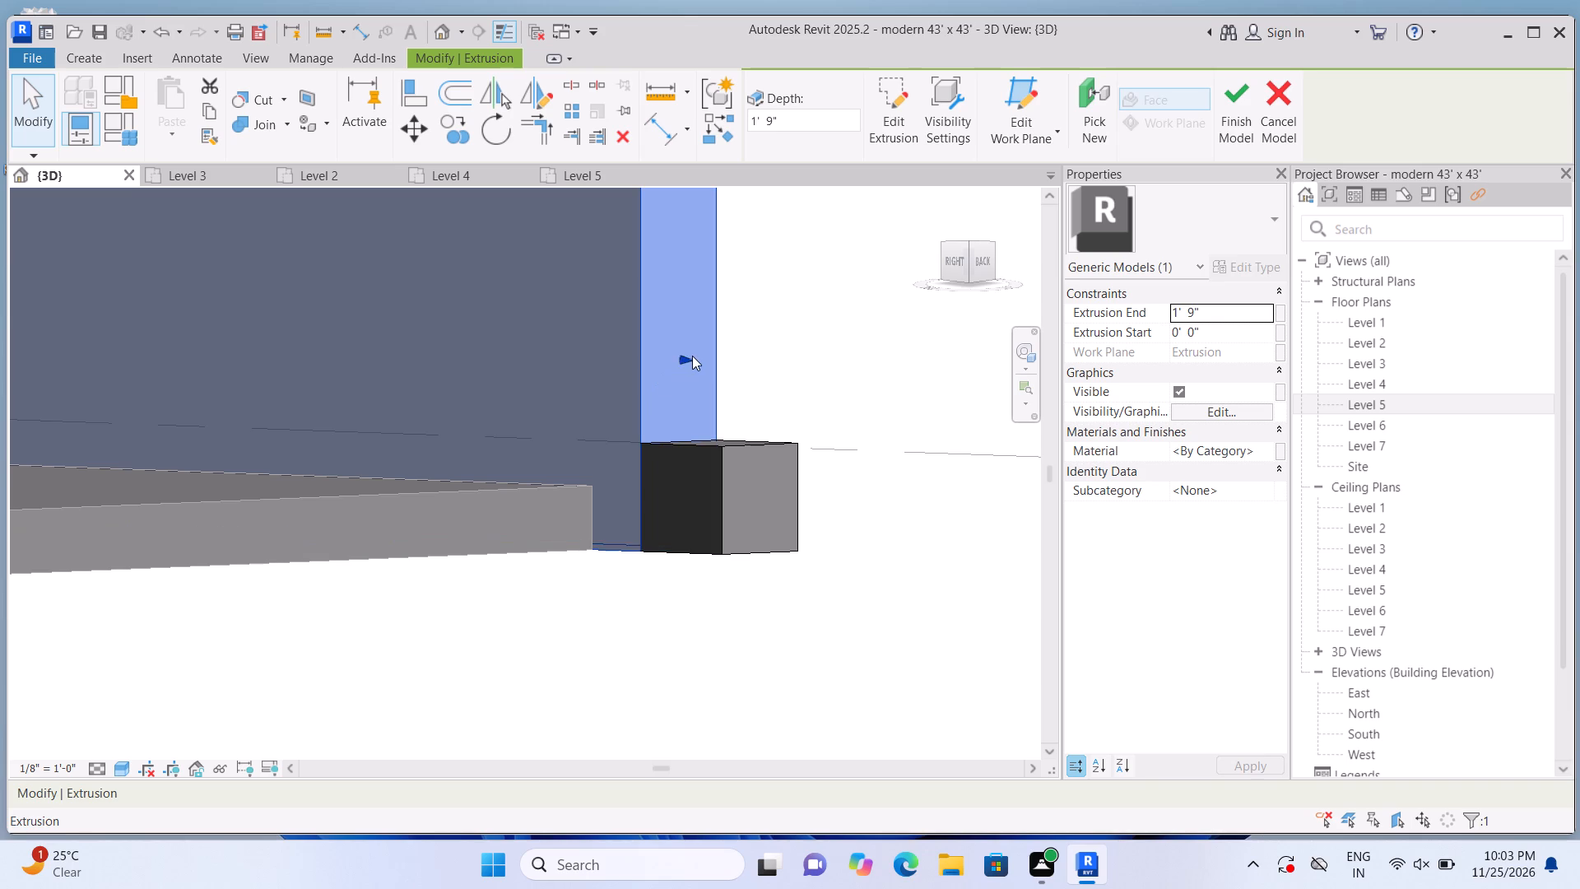
drag(691, 356, 635, 363)
click(663, 706)
Stretch the new rear corner block partway along the back of the house and raise it level with the side wall's top.
click(680, 510)
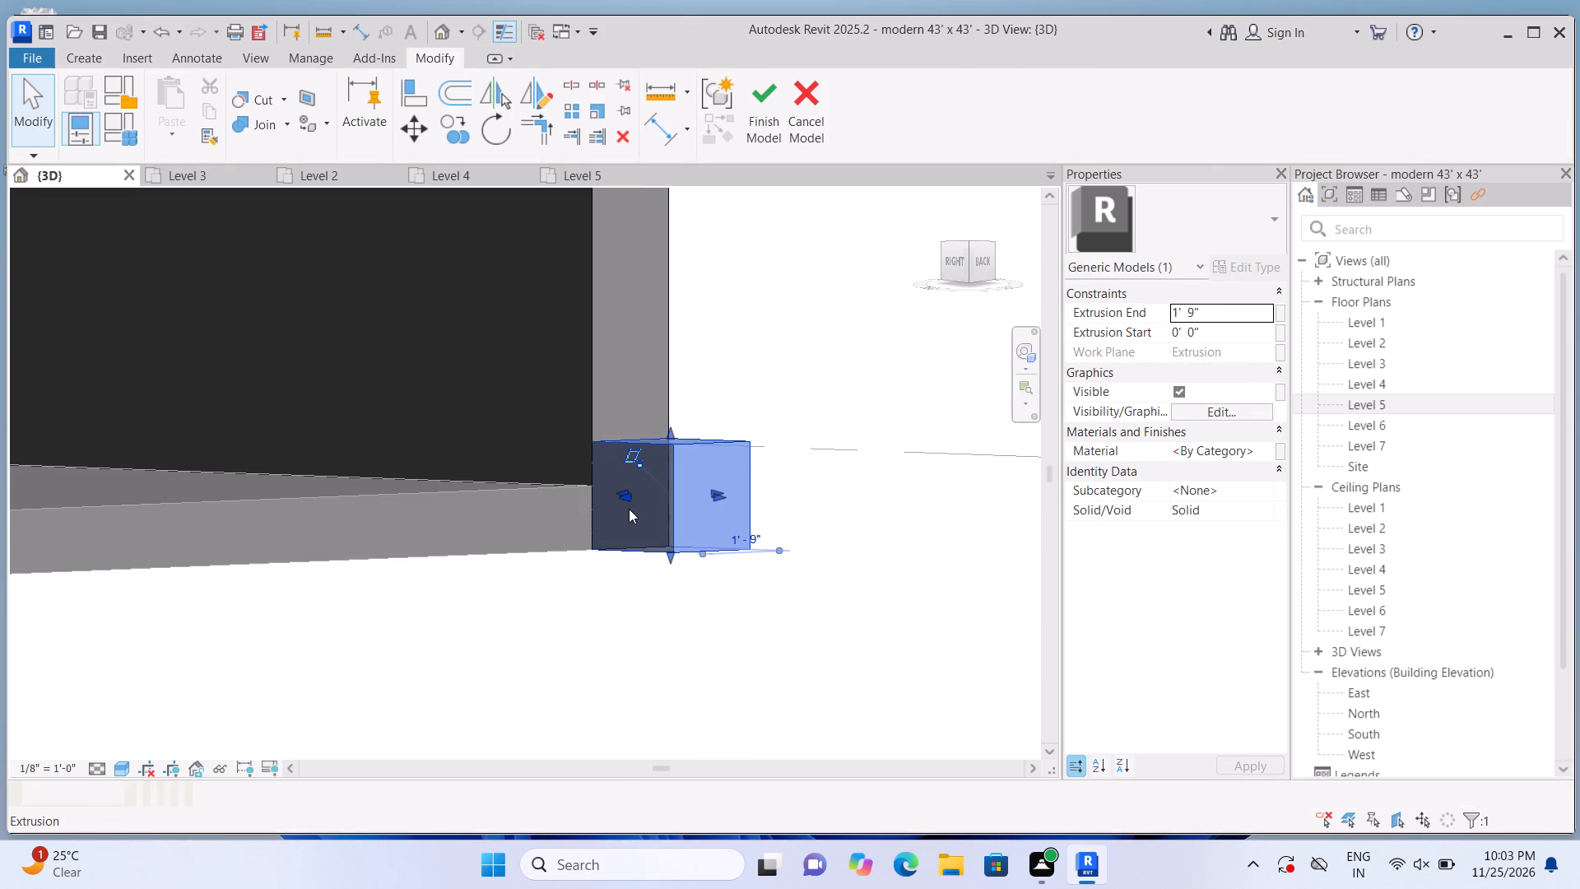
drag(624, 495, 211, 563)
scroll(625, 498, down, 7)
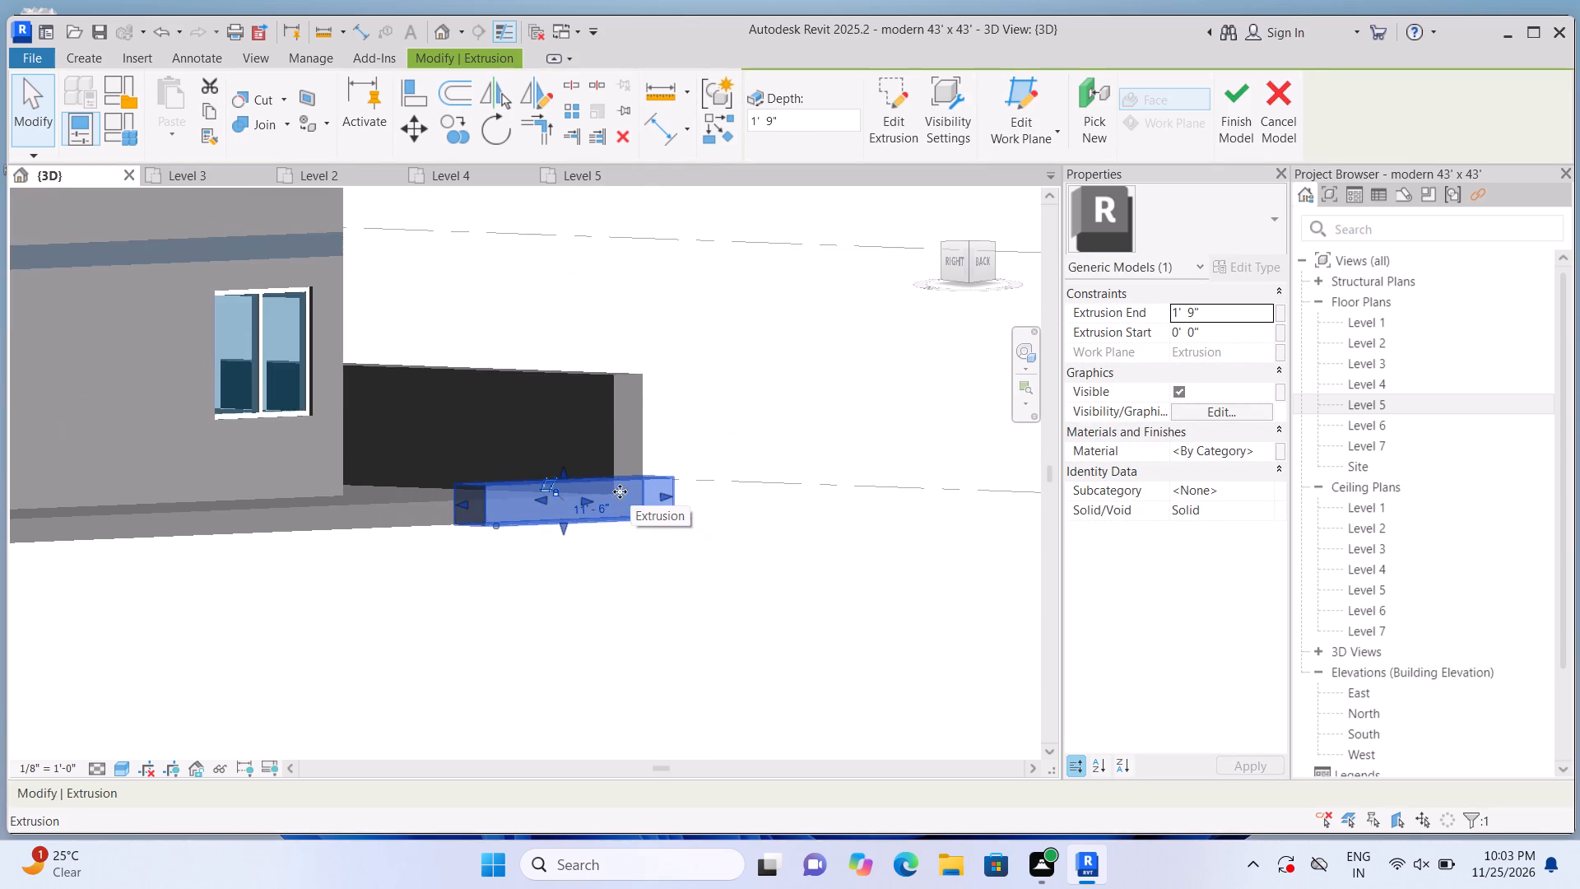
scroll(611, 482, up, 2)
drag(549, 477, 550, 393)
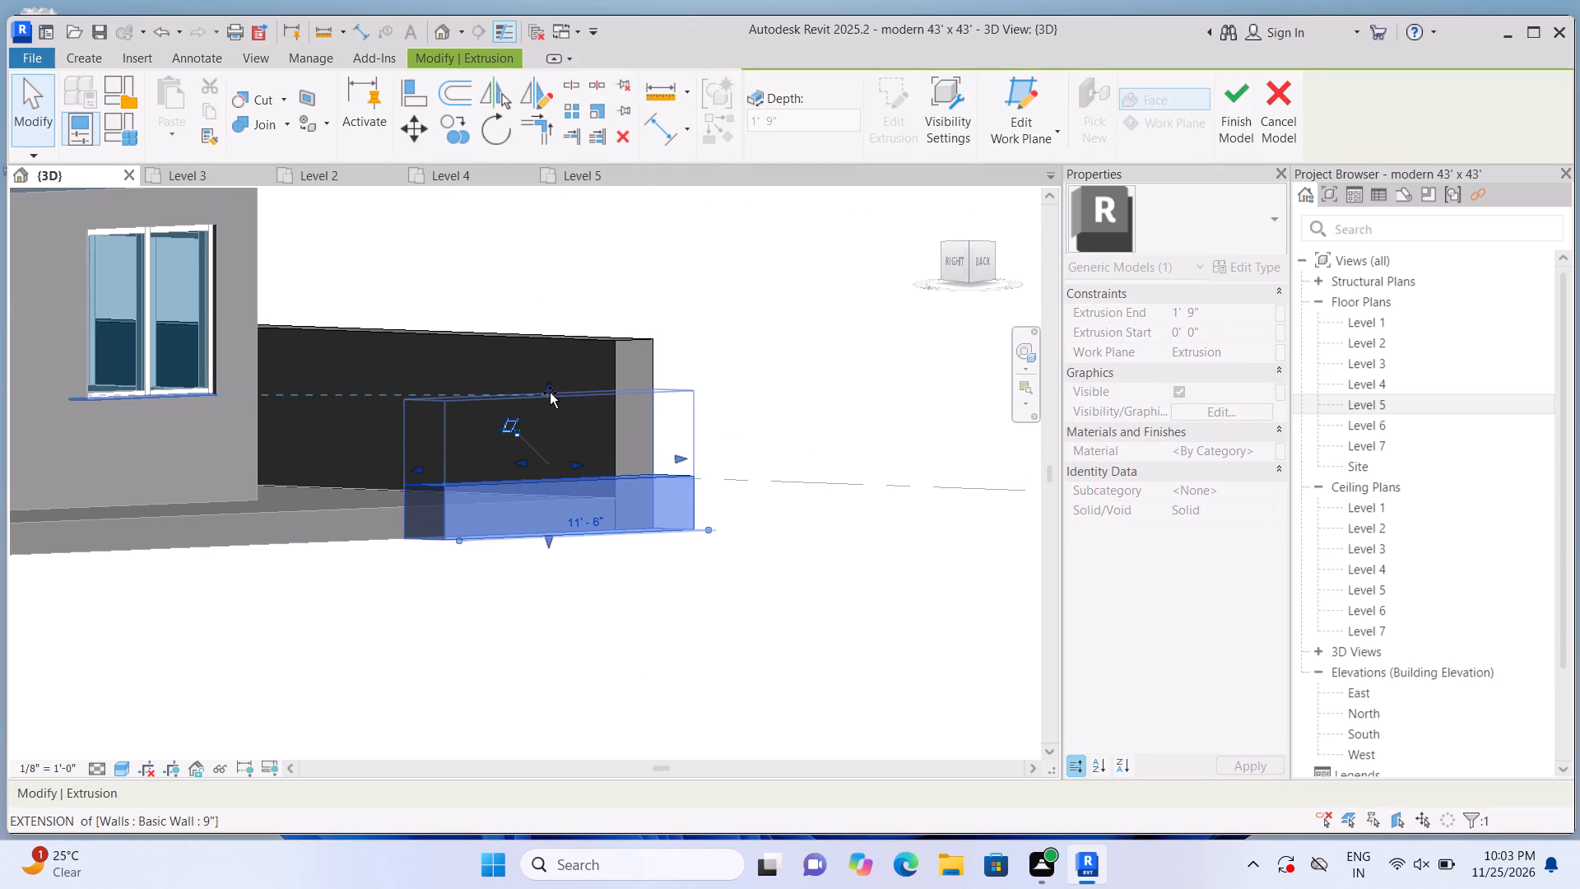
drag(550, 393, 550, 351)
drag(679, 660, 678, 650)
Join the new back wall with the left side wall using Join Geometry with multiple join.
shift+middle_drag(741, 325, 752, 529)
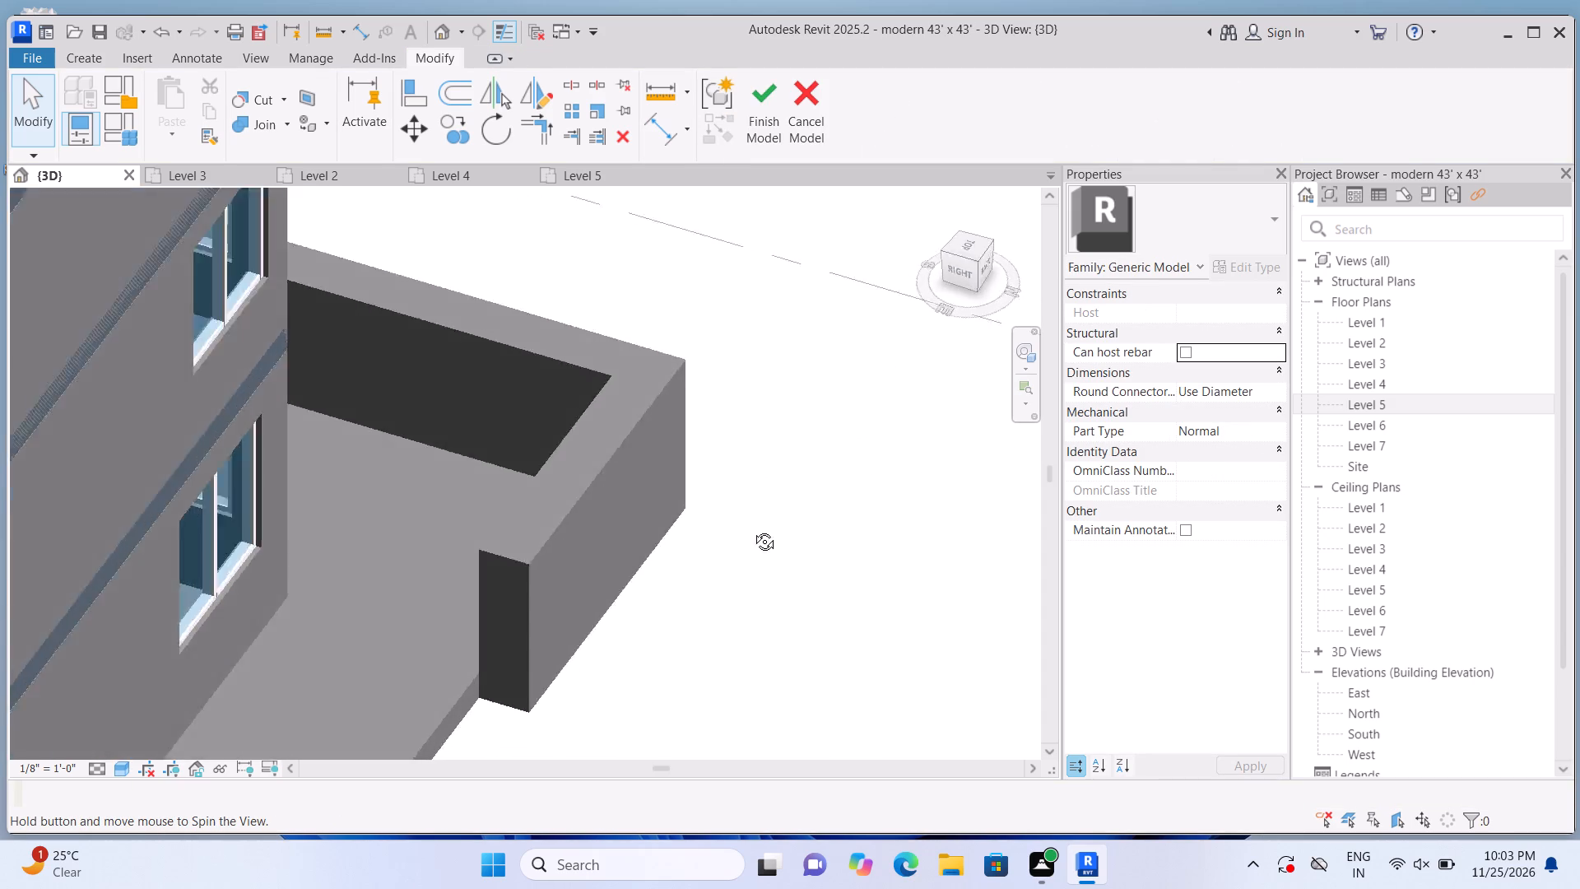
shift+middle_drag(752, 529, 590, 526)
scroll(571, 478, up, 3)
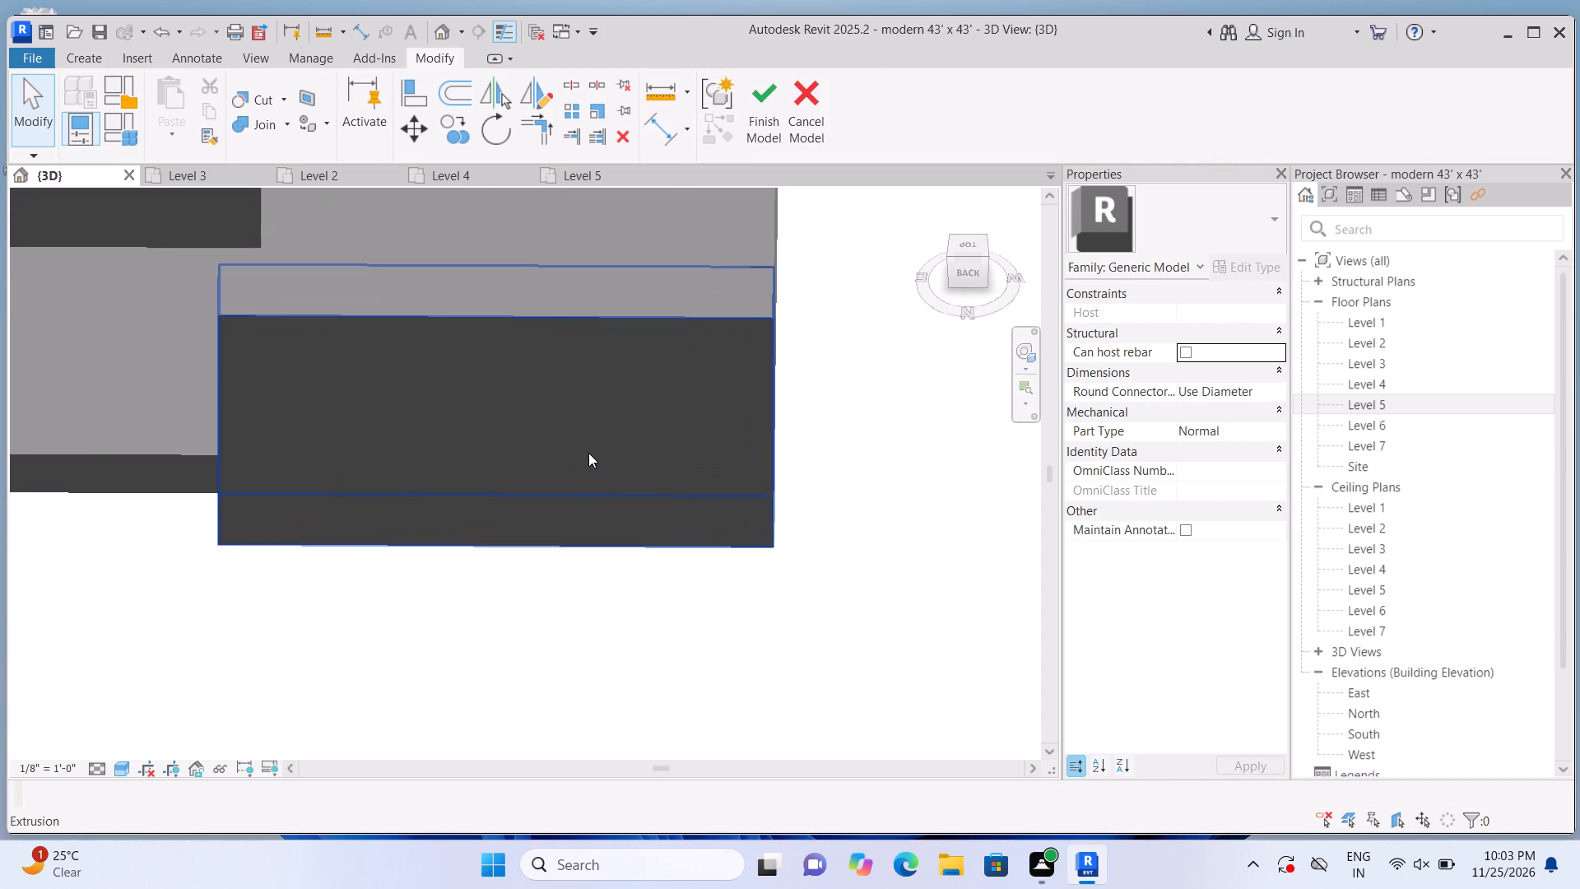
click(290, 128)
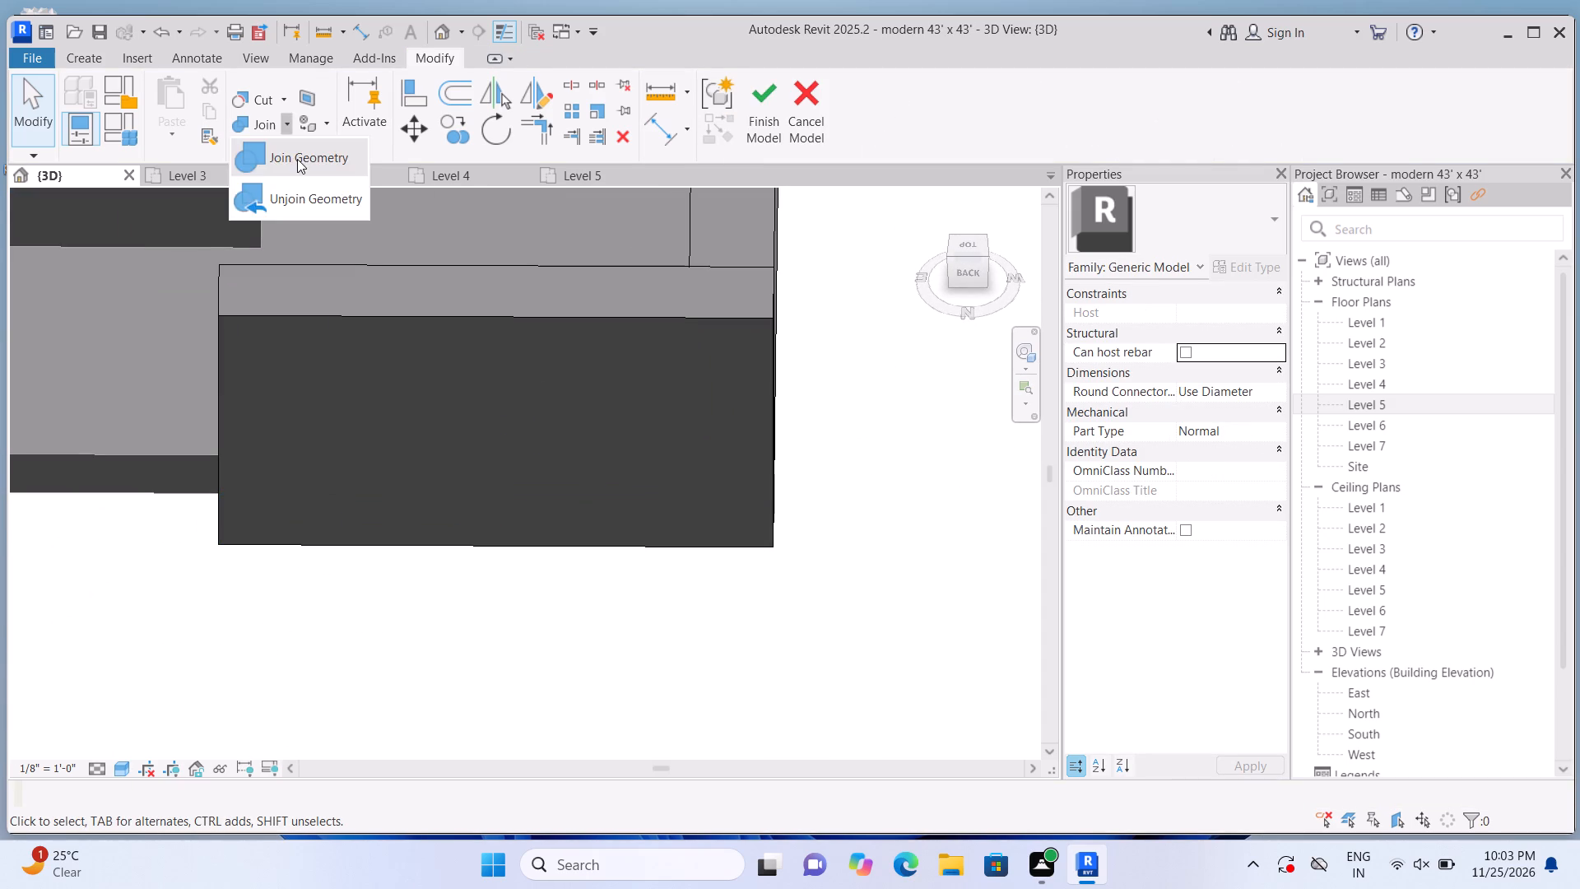
click(298, 159)
click(596, 340)
click(764, 219)
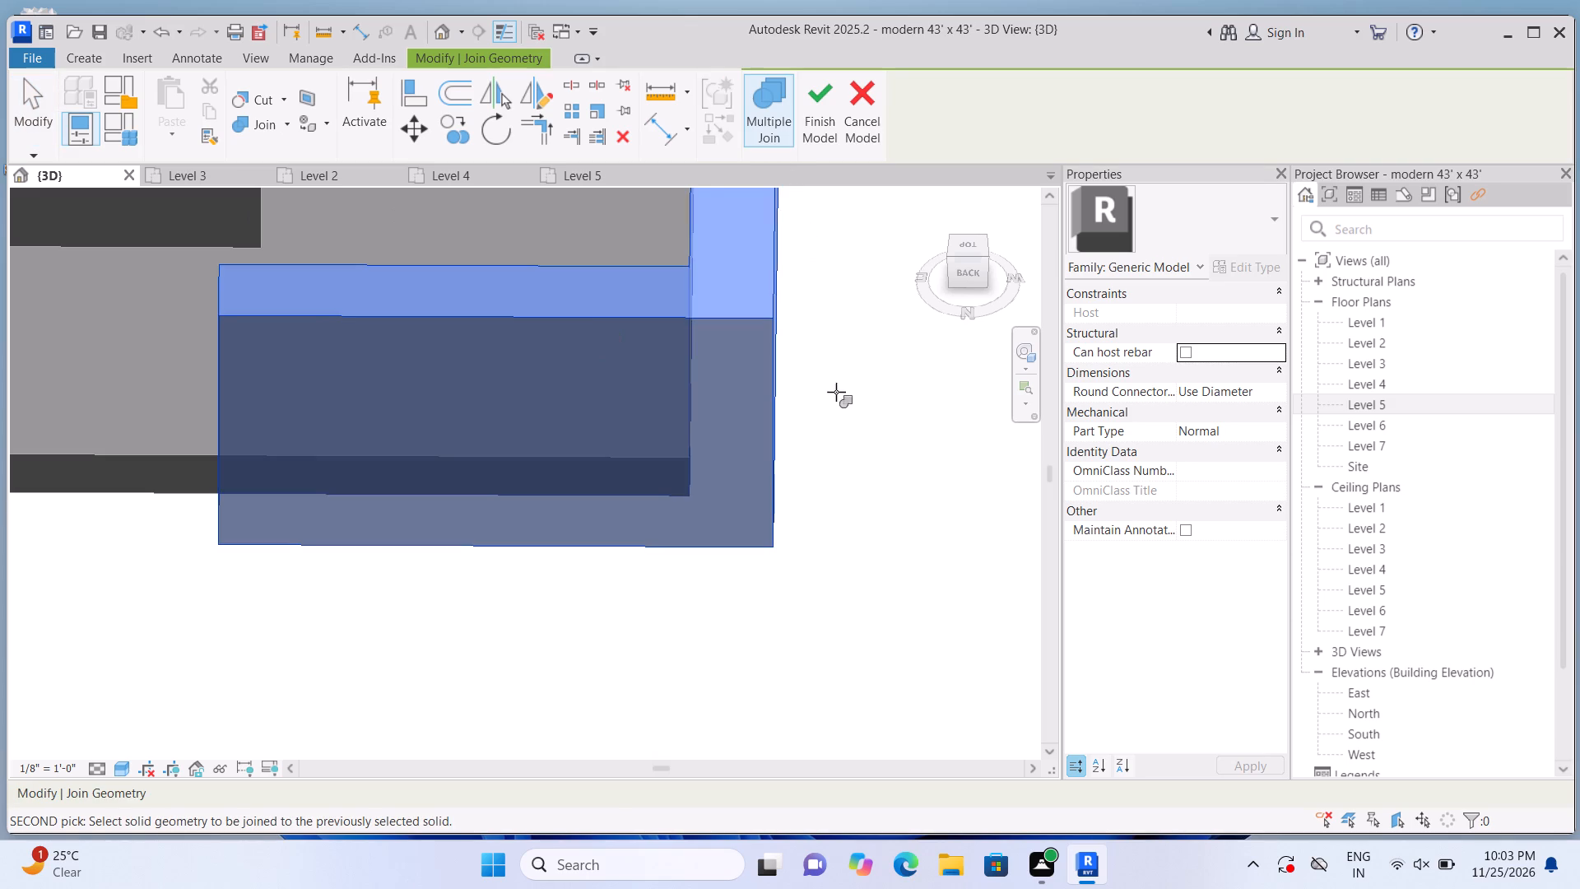
scroll(846, 418, down, 2)
key(Escape)
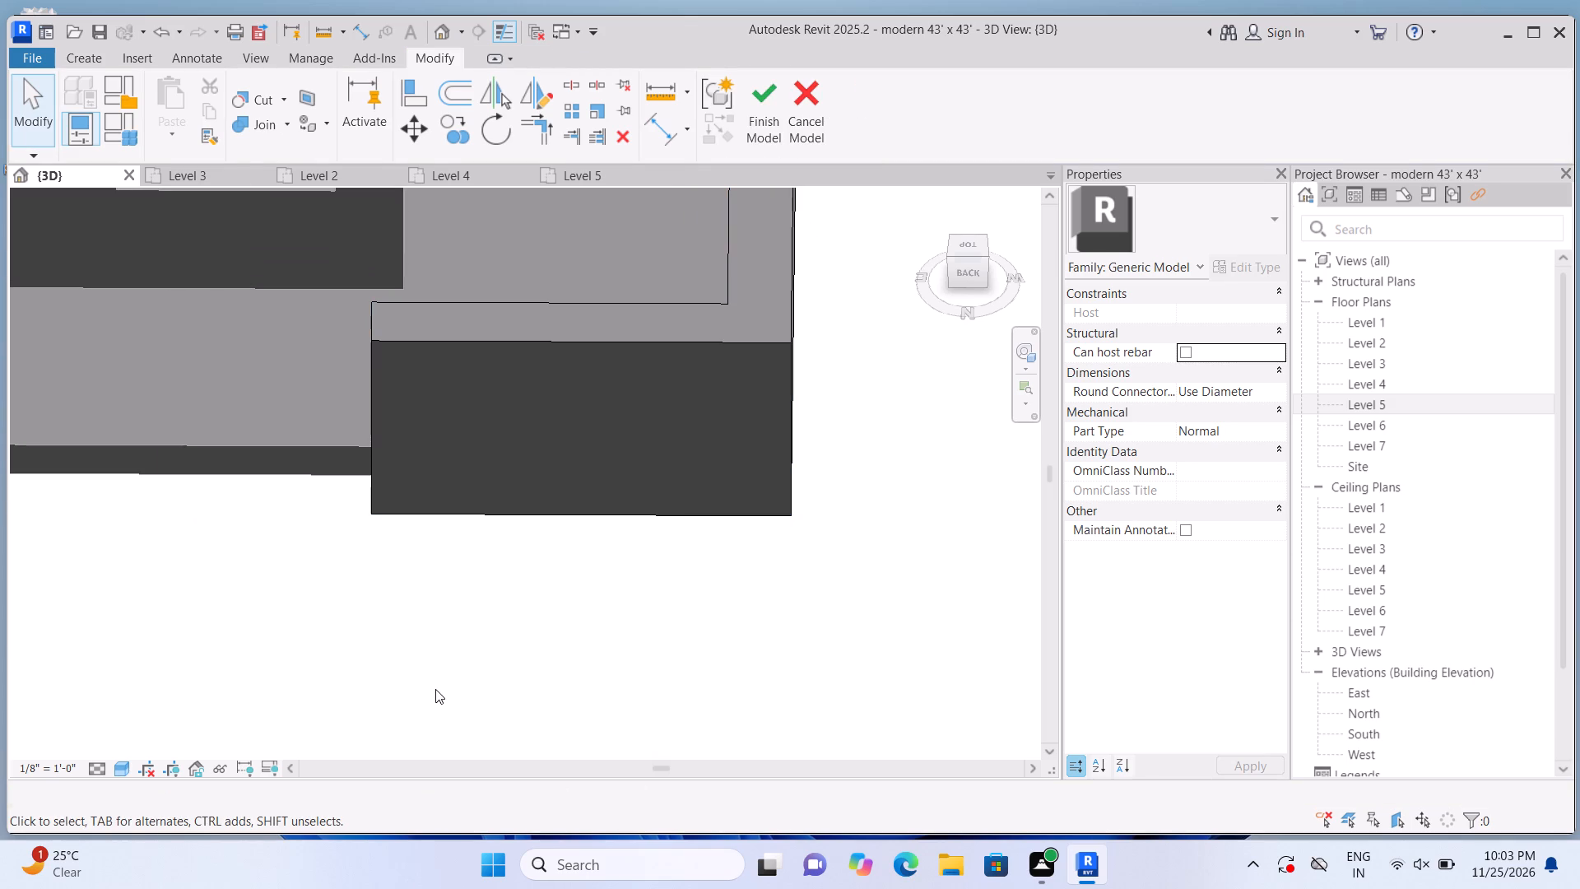
Stretch the back wall's free end along the slab's back edge to the house's right rear corner.
middle_drag(437, 688, 616, 647)
scroll(615, 635, down, 10)
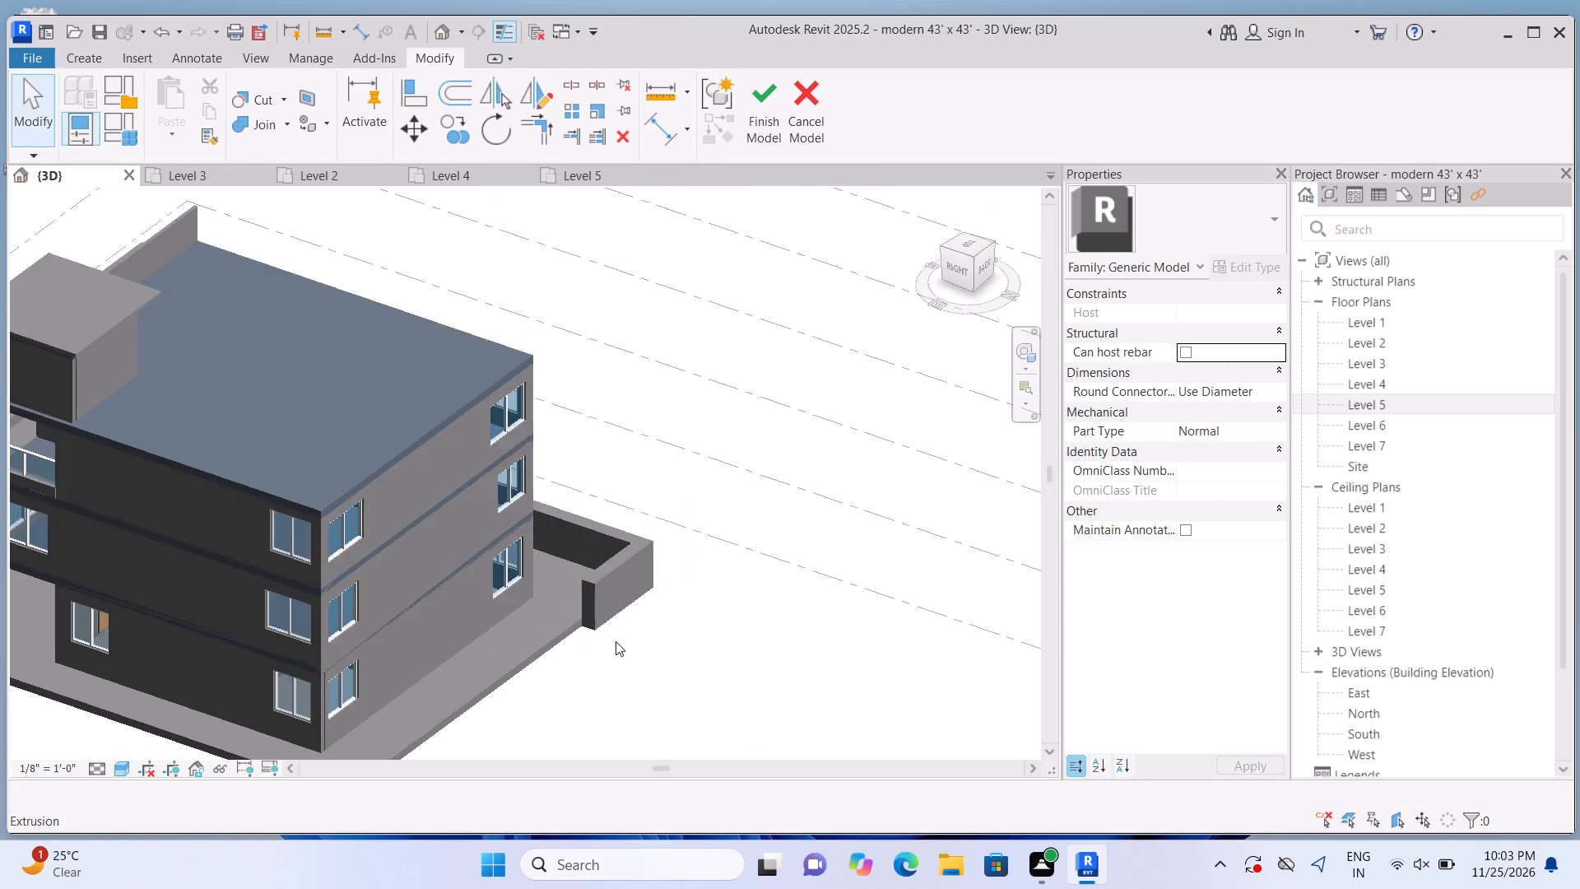
shift+middle_drag(599, 669, 447, 668)
scroll(453, 645, up, 1)
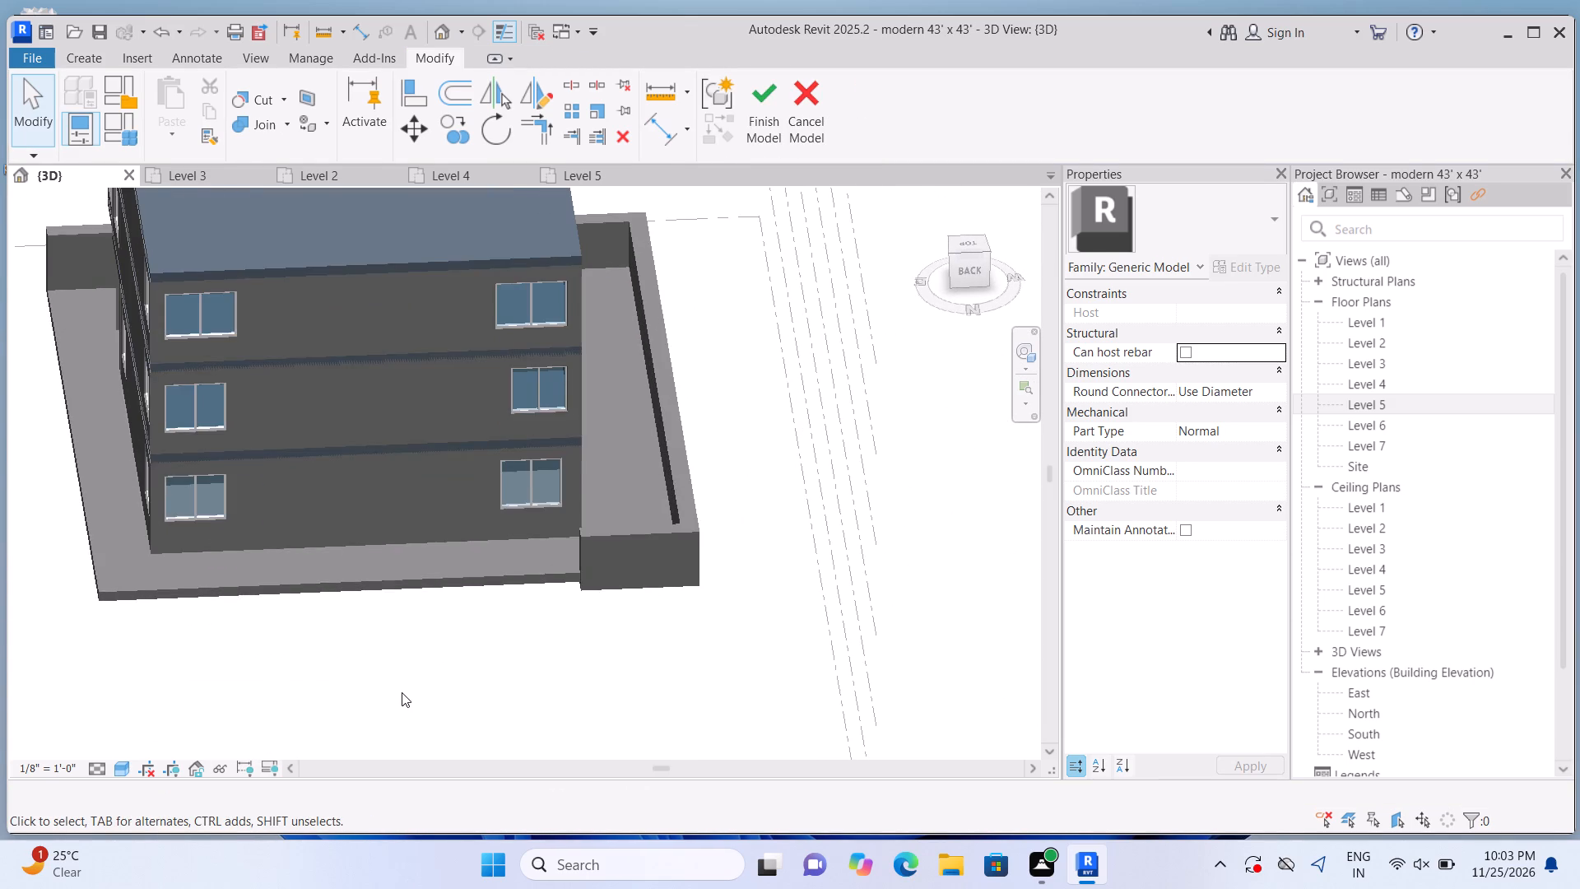
middle_click(402, 692)
scroll(402, 690, up, 1)
shift+middle_drag(402, 688, 472, 694)
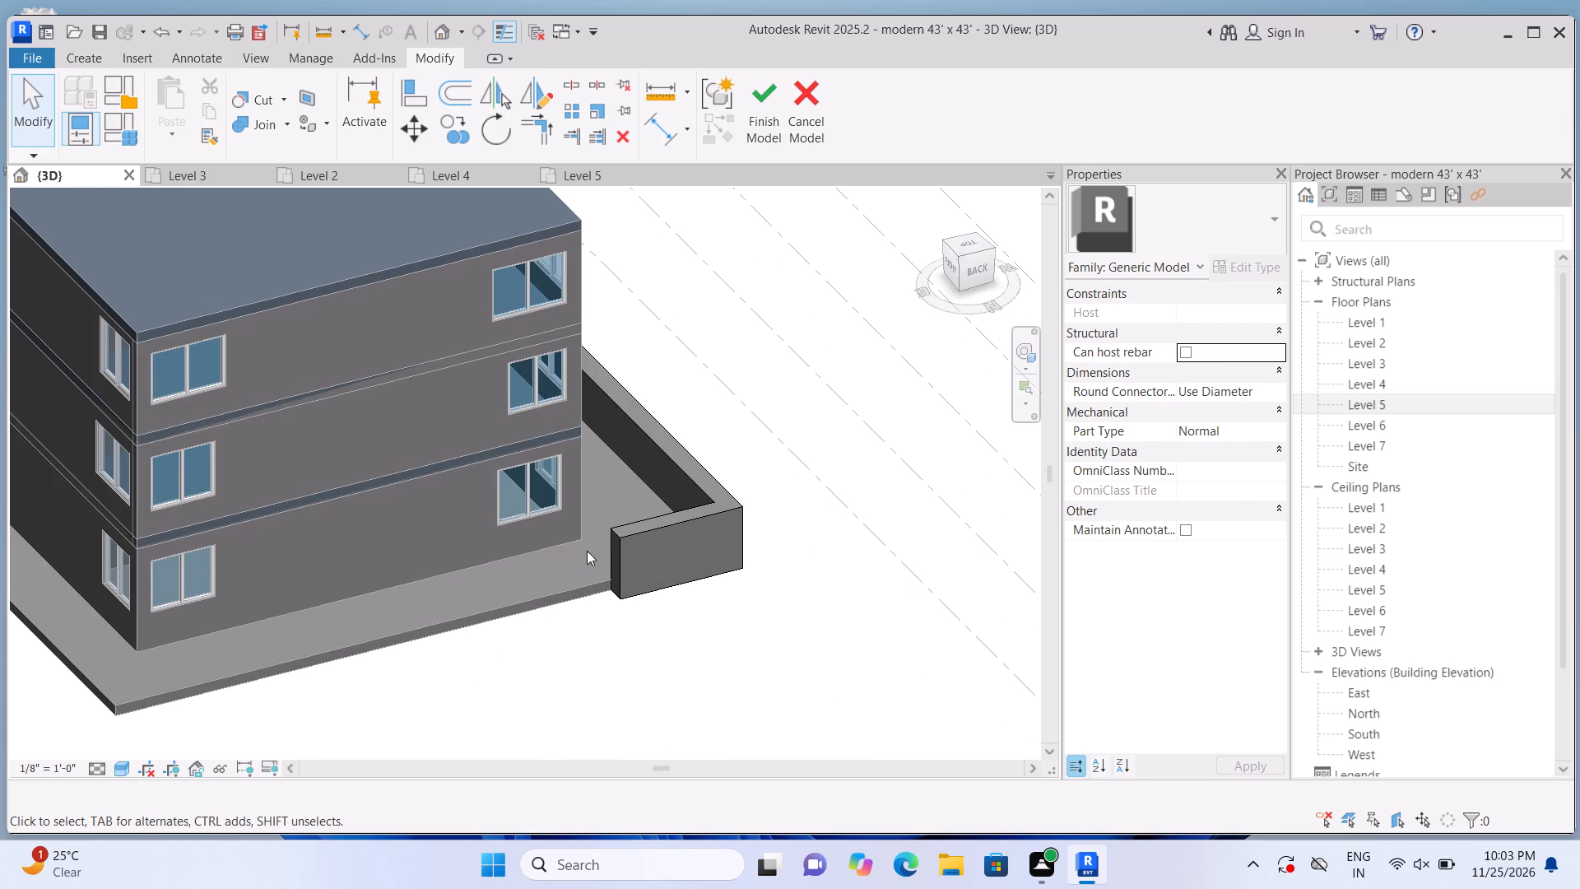
click(639, 538)
drag(608, 561, 350, 656)
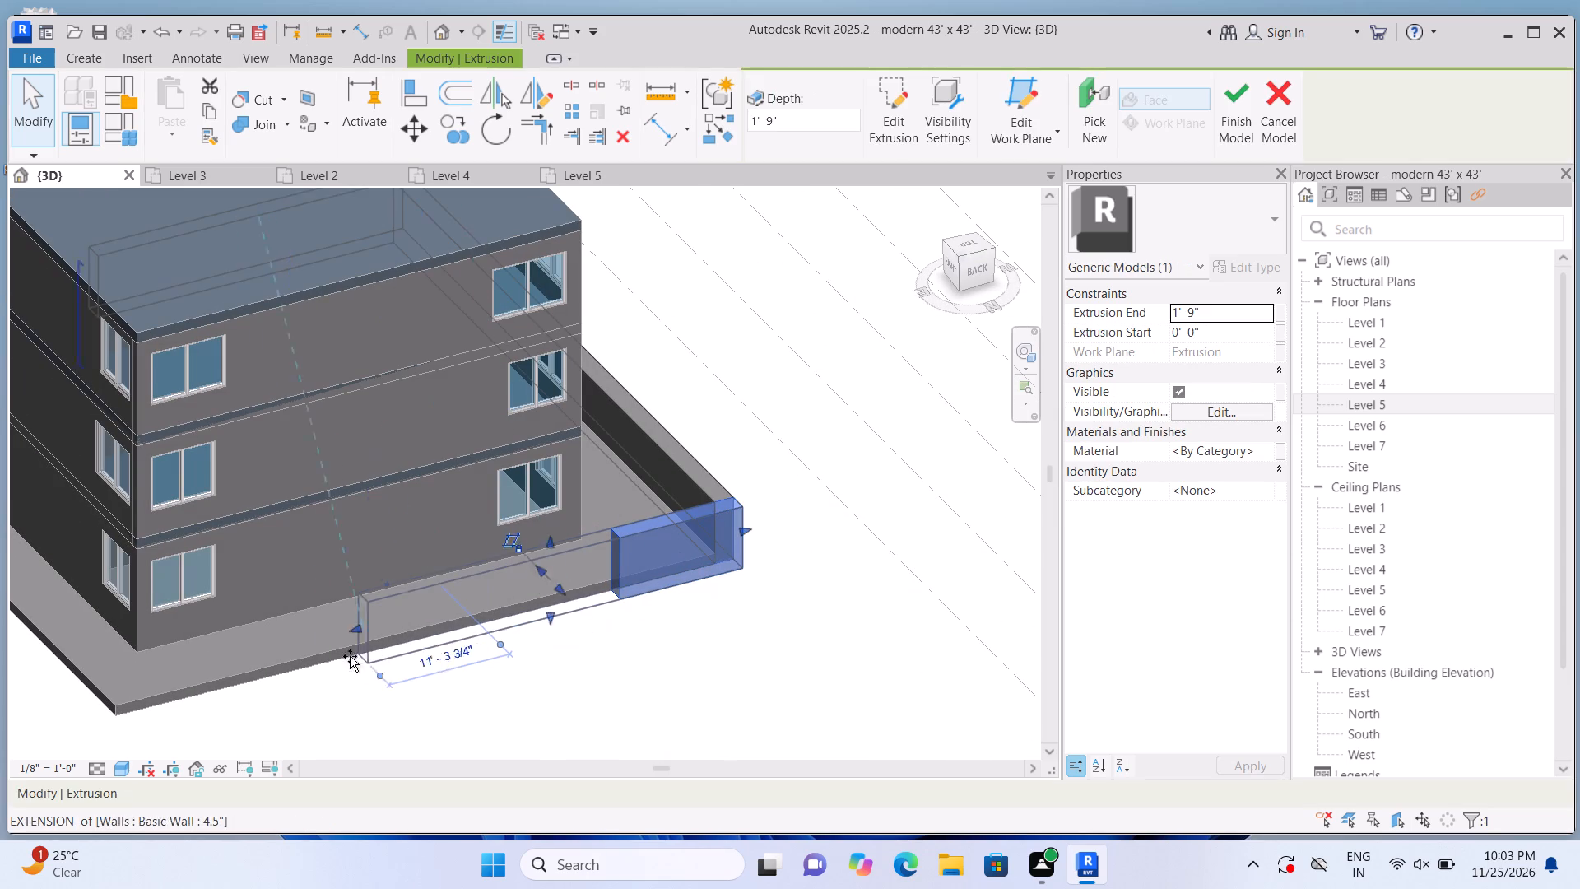
drag(350, 656, 134, 725)
scroll(414, 664, down, 2)
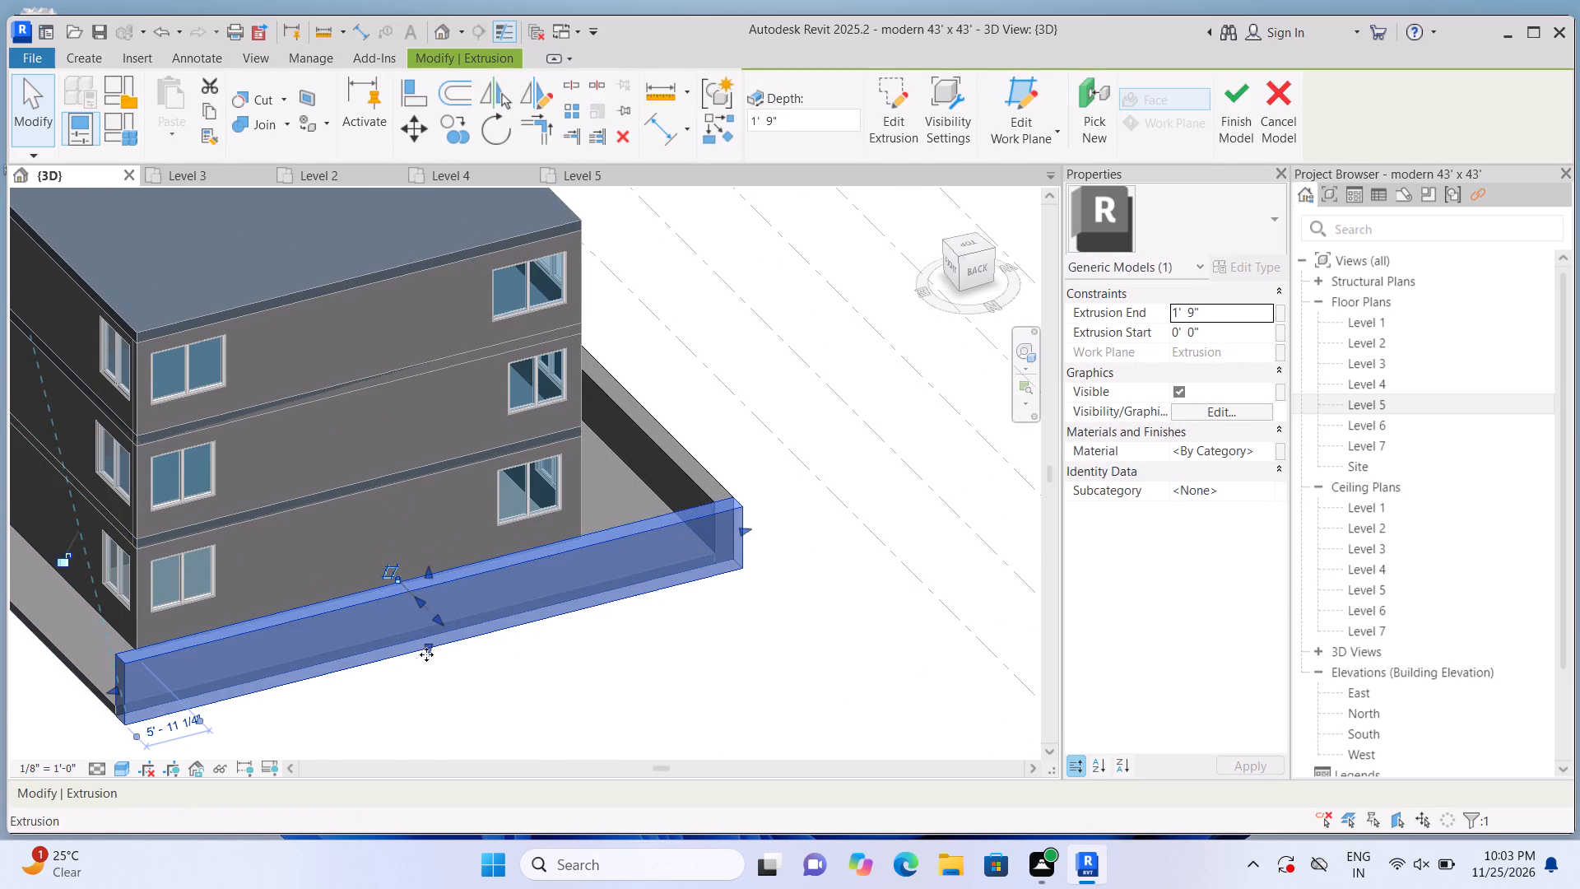
scroll(426, 654, down, 4)
click(109, 659)
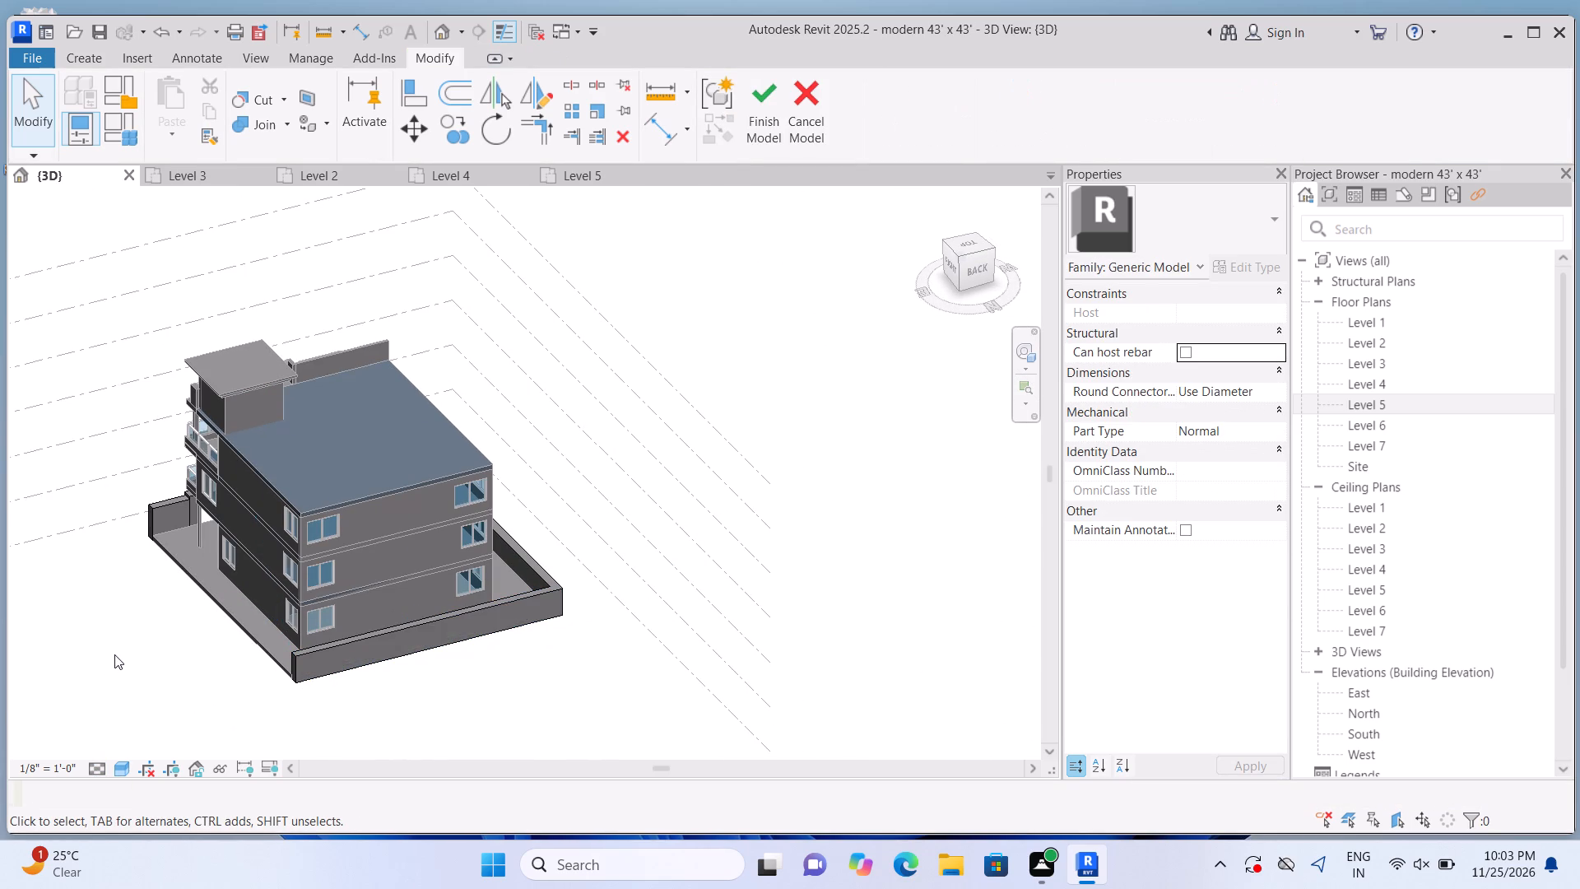
Create an extrusion on the back wall's end face at the right rear corner from a rectangle 1'-9" wide at its base.
middle_drag(118, 654, 457, 645)
middle_drag(560, 635, 290, 405)
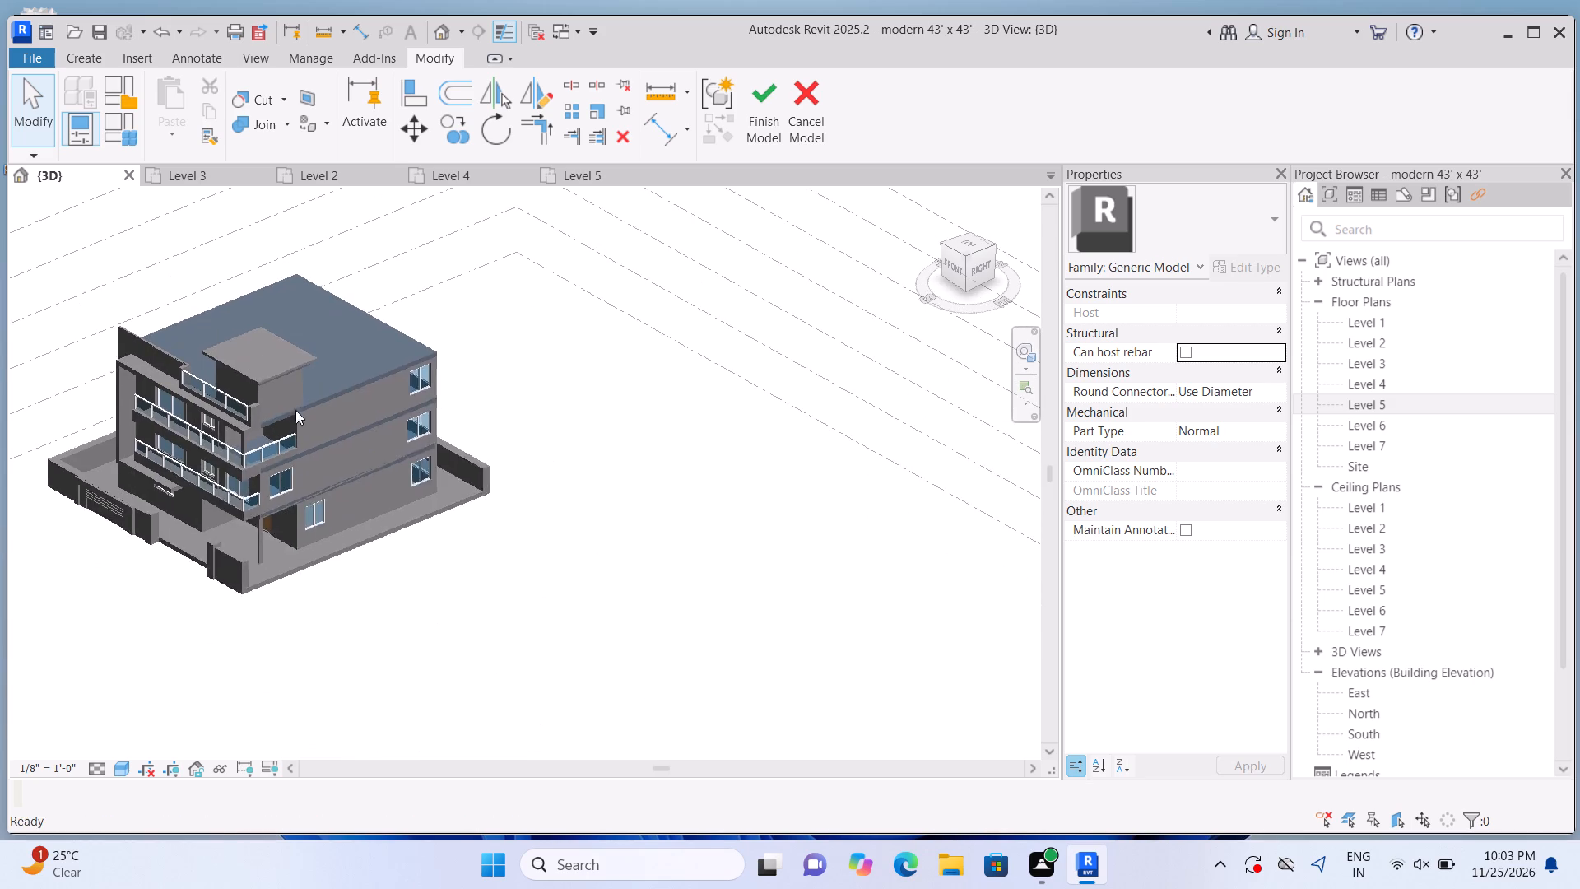
scroll(379, 503, up, 12)
click(559, 489)
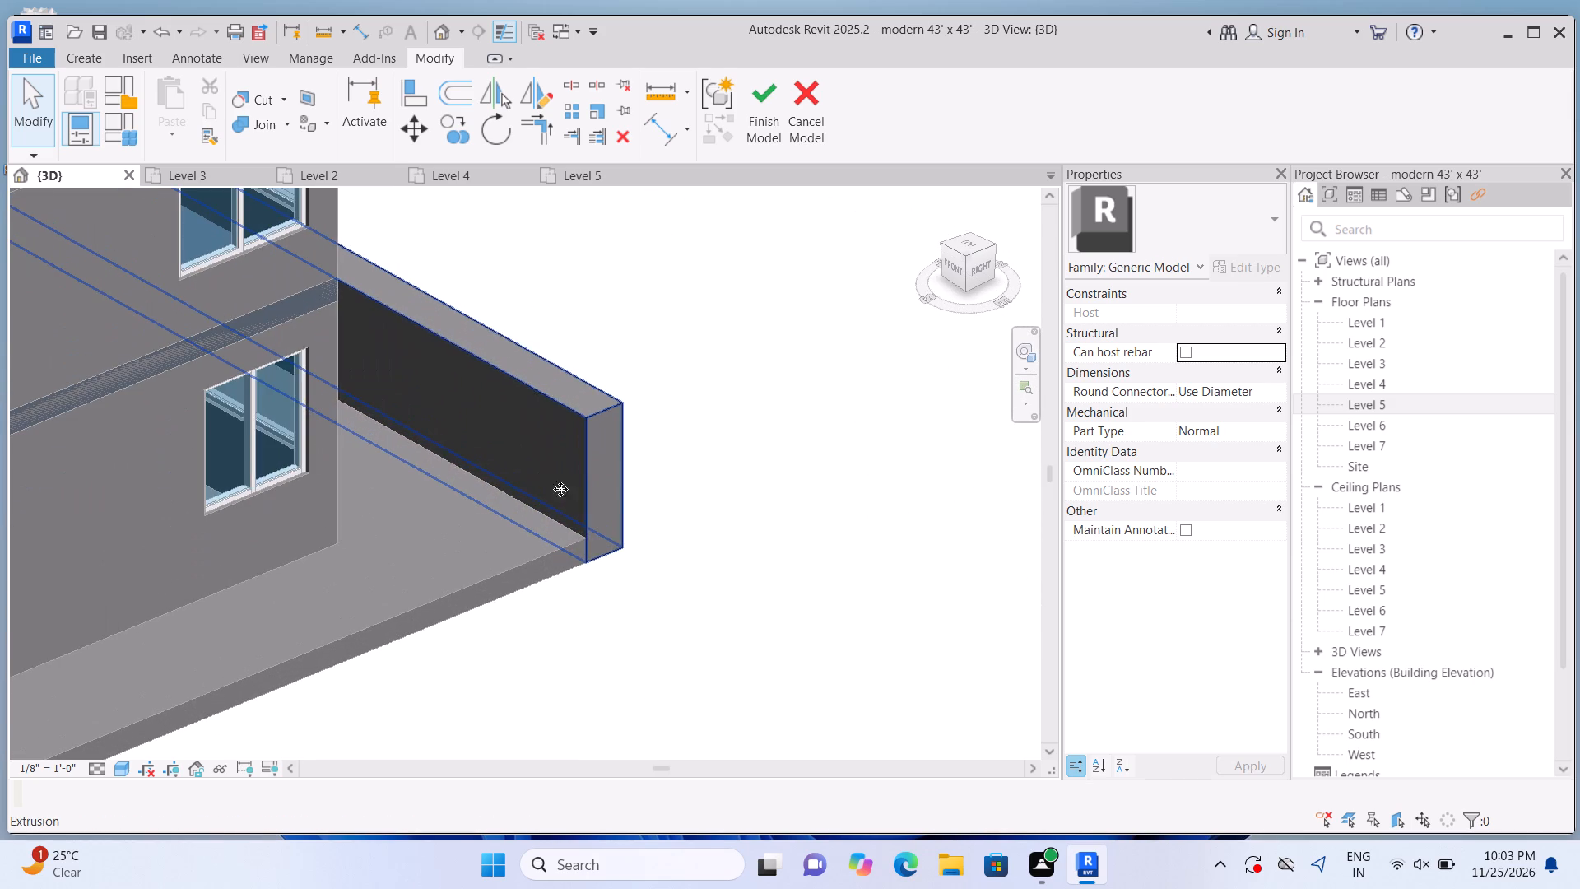
scroll(586, 490, up, 8)
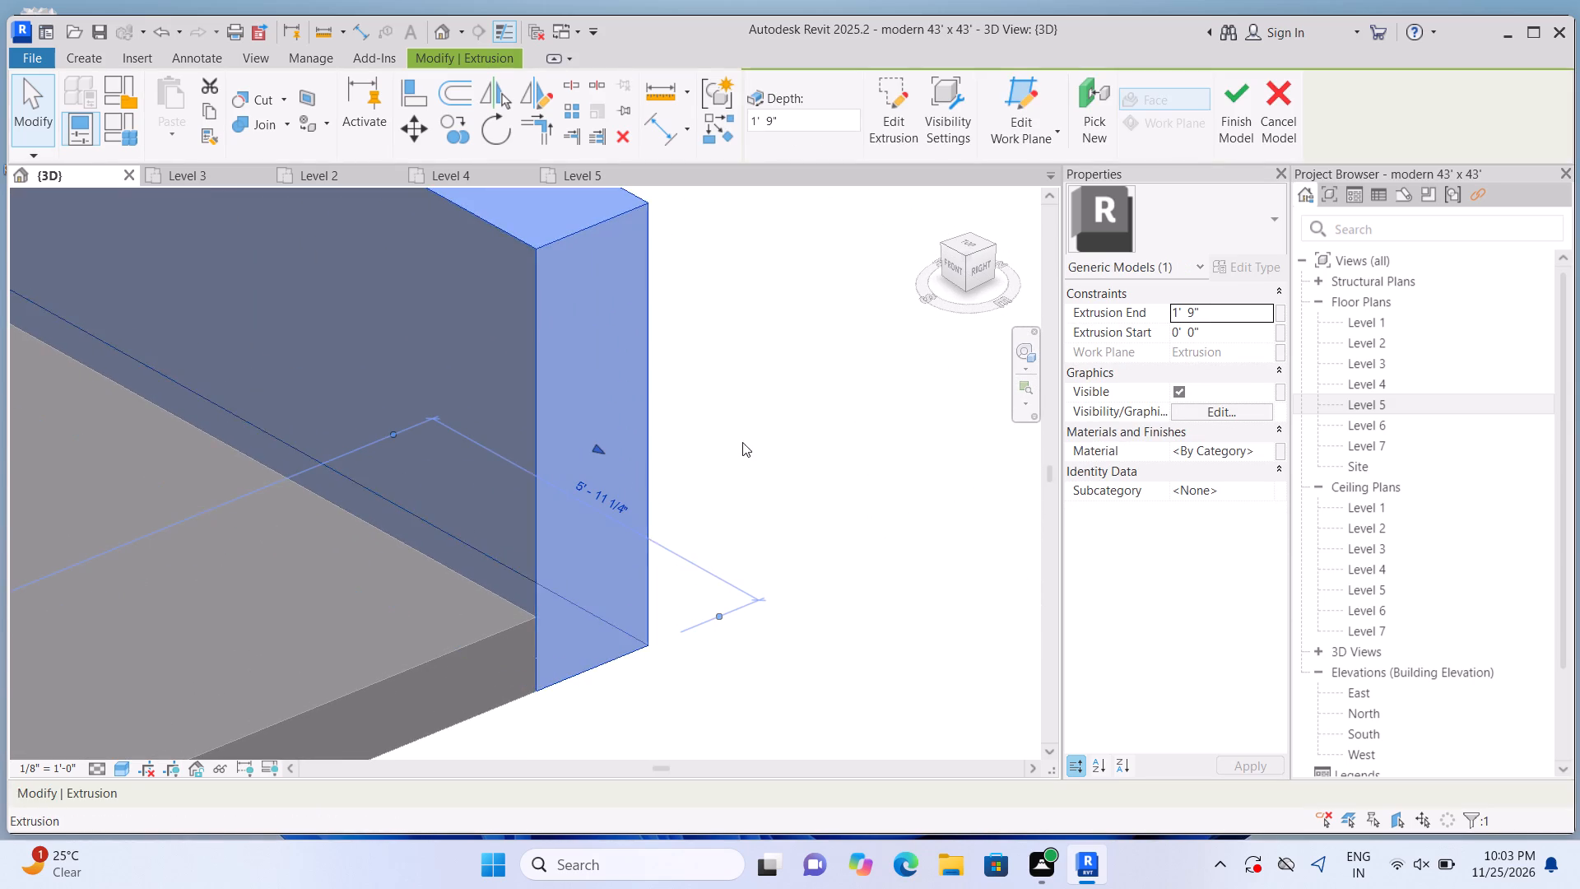
click(742, 442)
scroll(738, 429, down, 13)
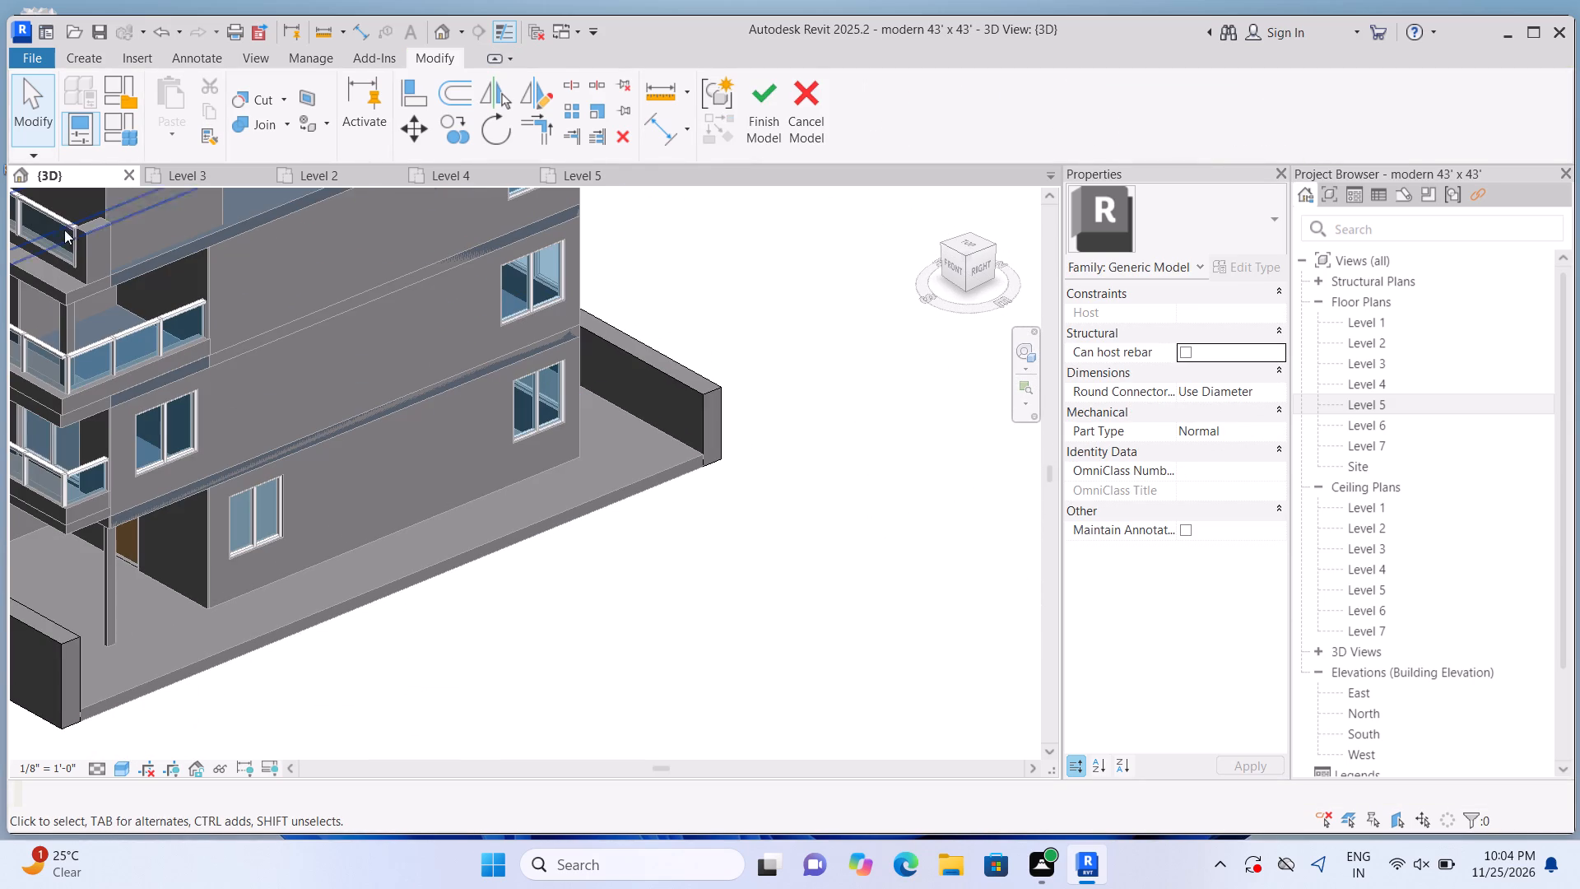
click(79, 54)
double_click(188, 91)
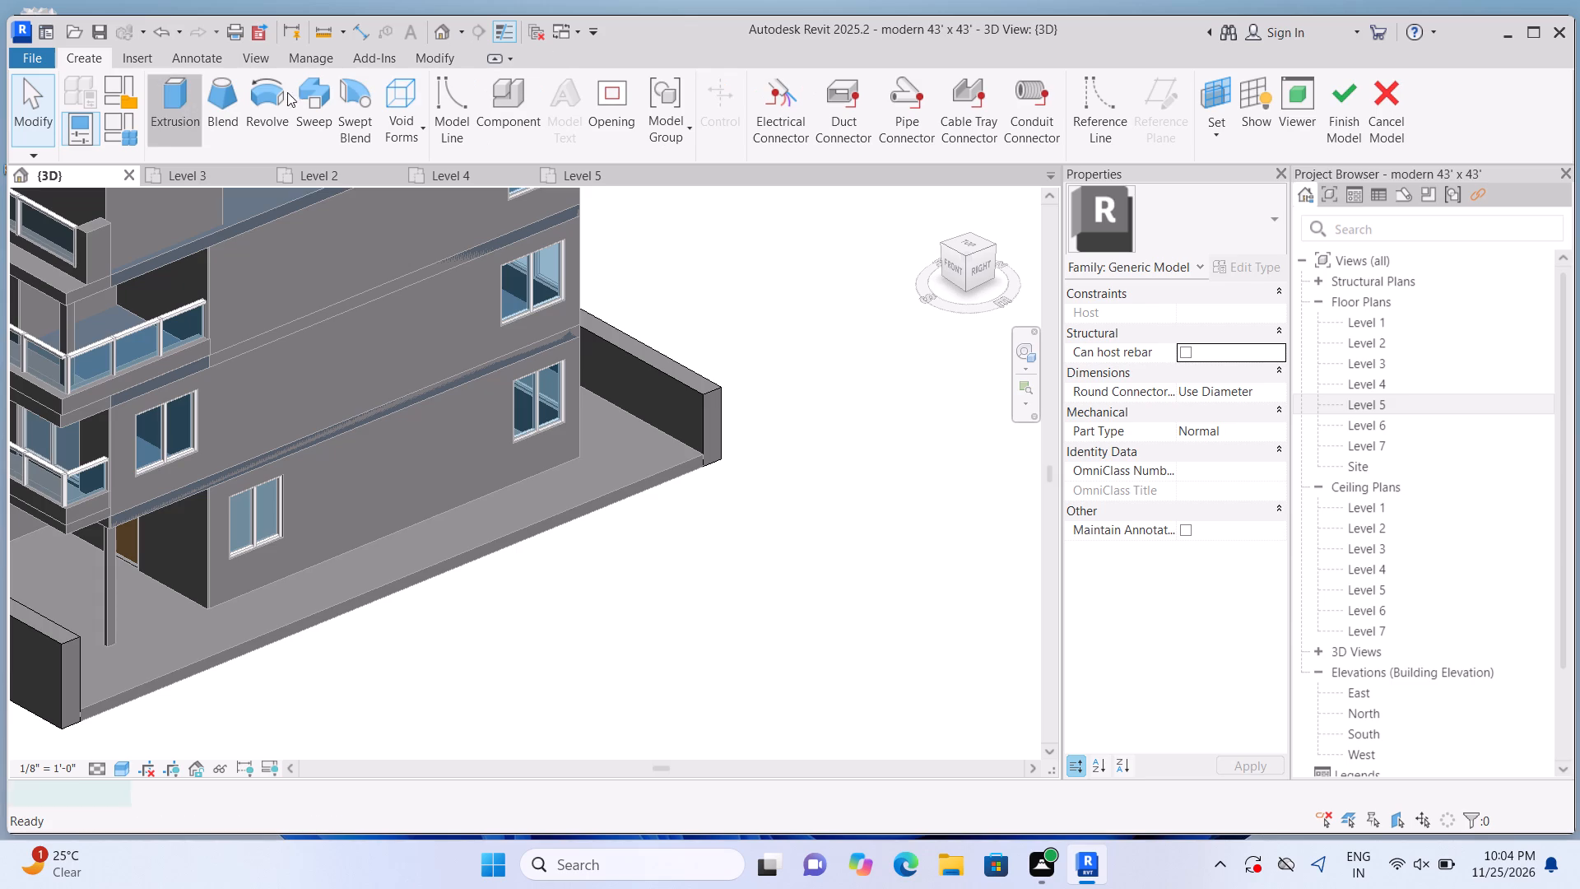
click(1053, 135)
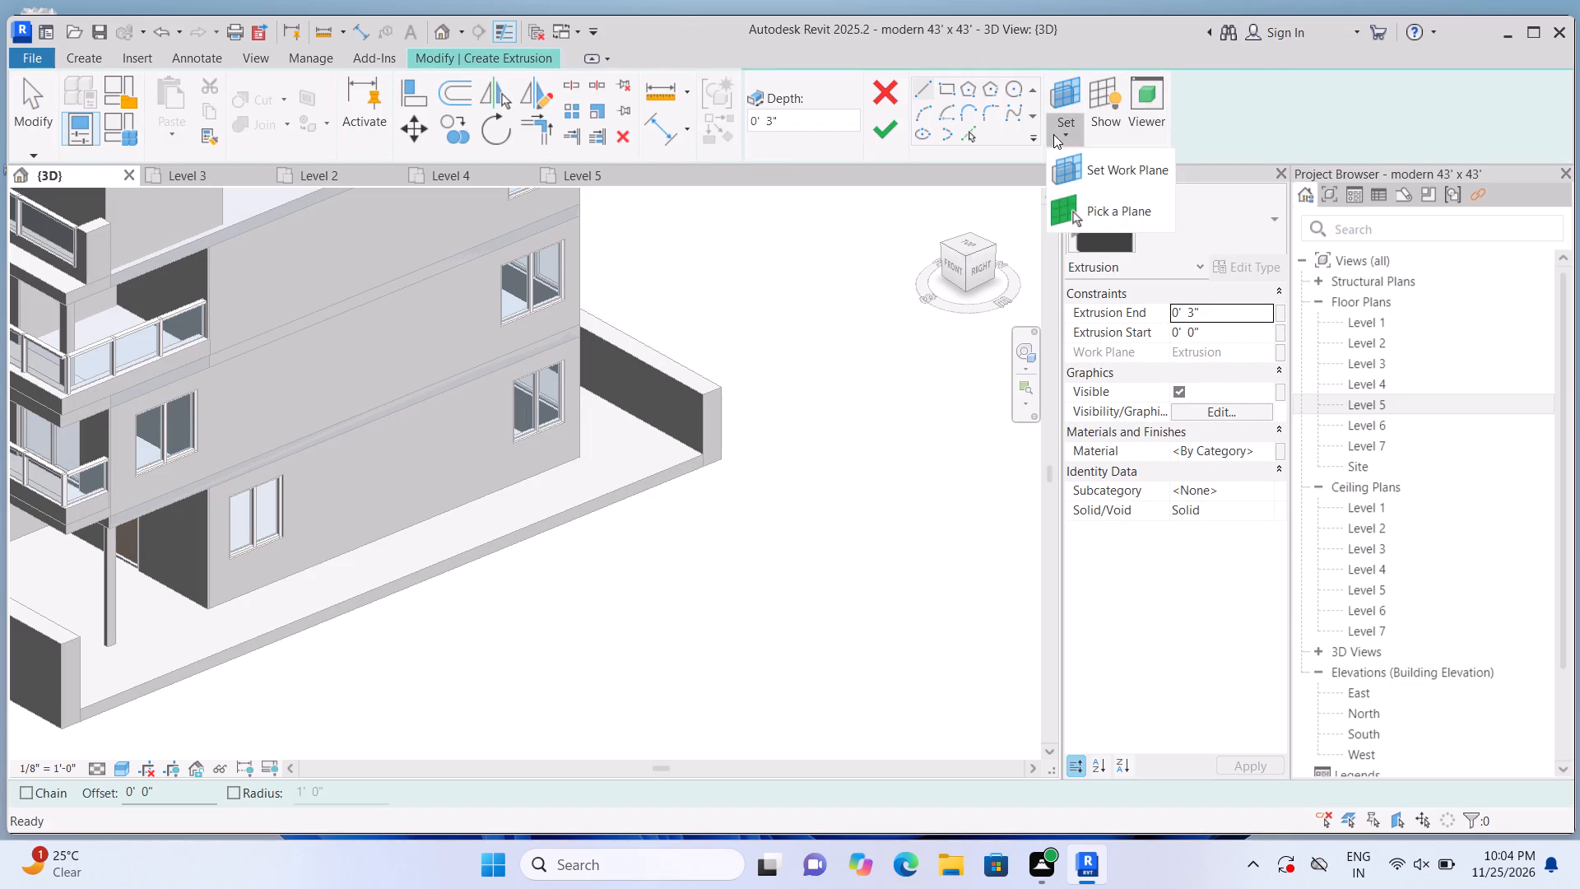
click(1064, 195)
scroll(819, 464, up, 4)
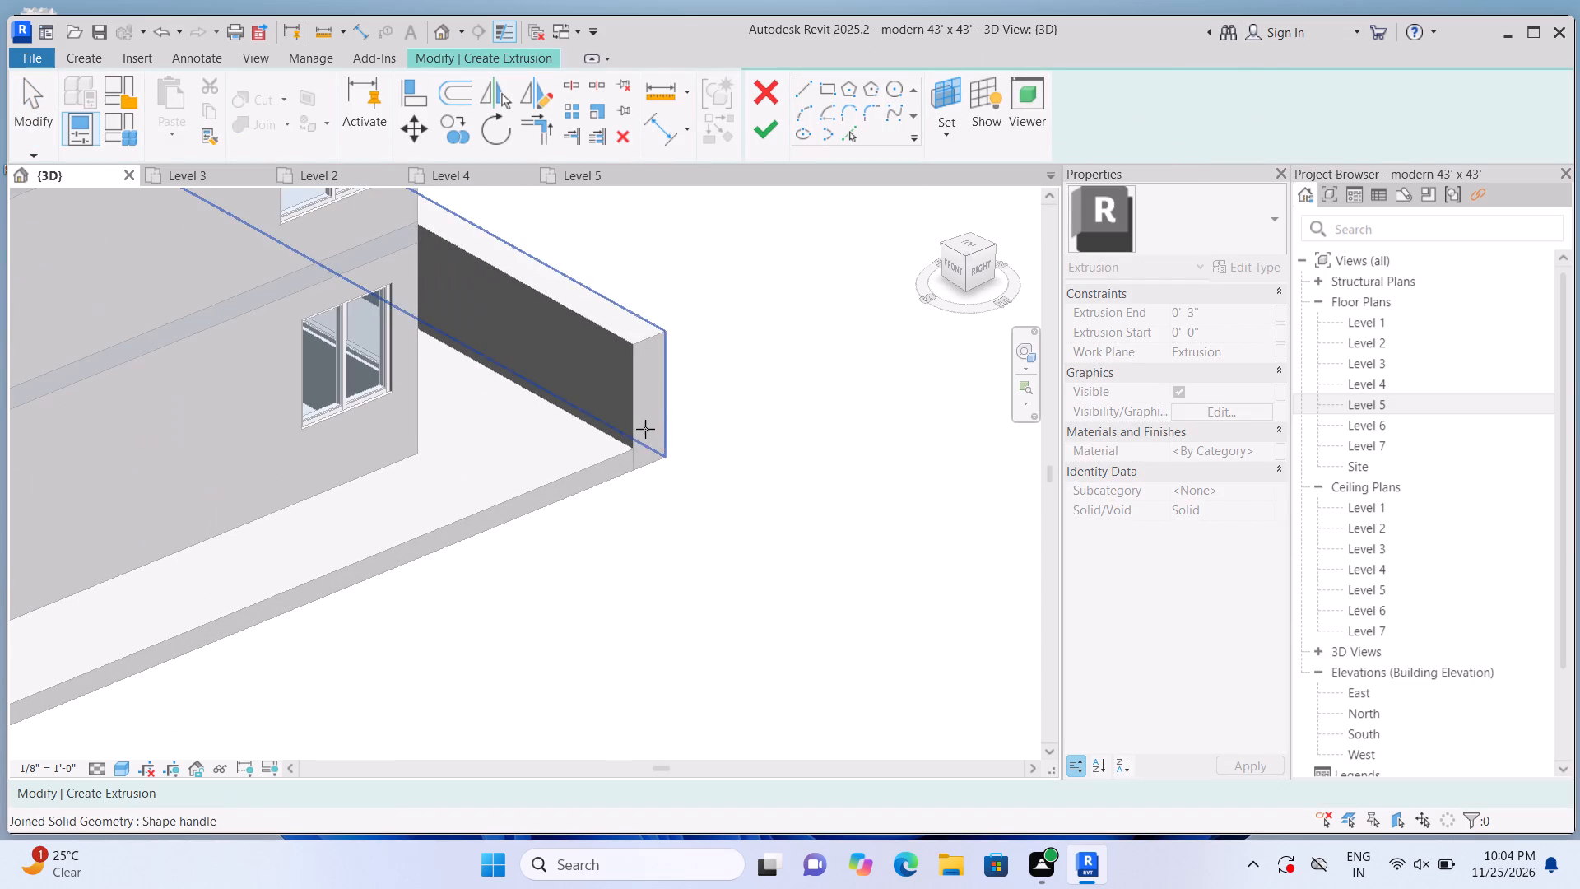
click(643, 425)
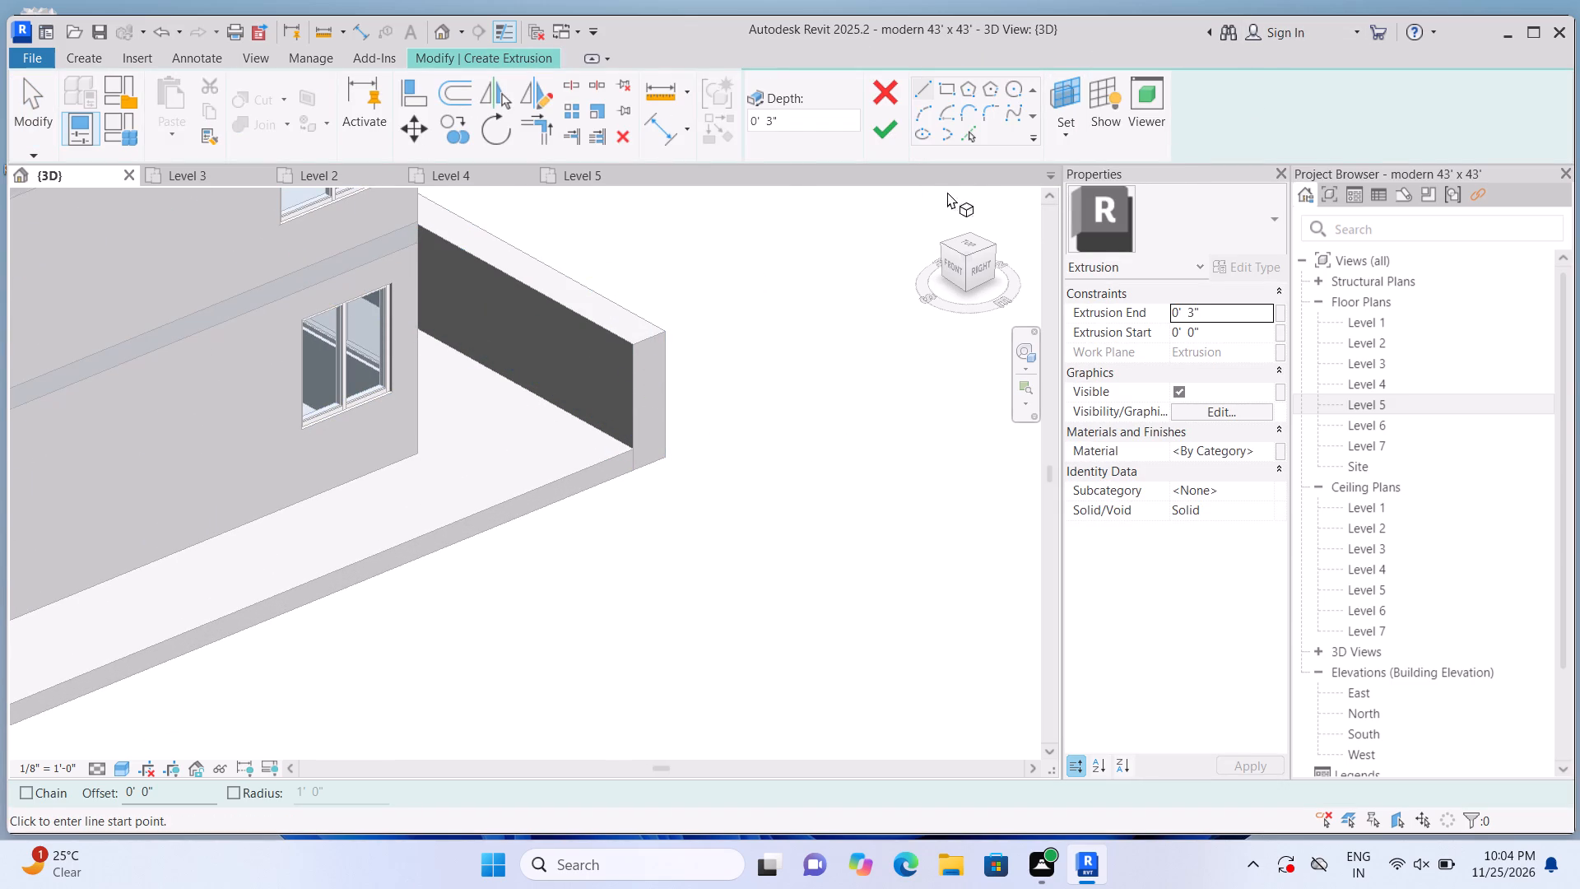
click(1055, 127)
click(1080, 197)
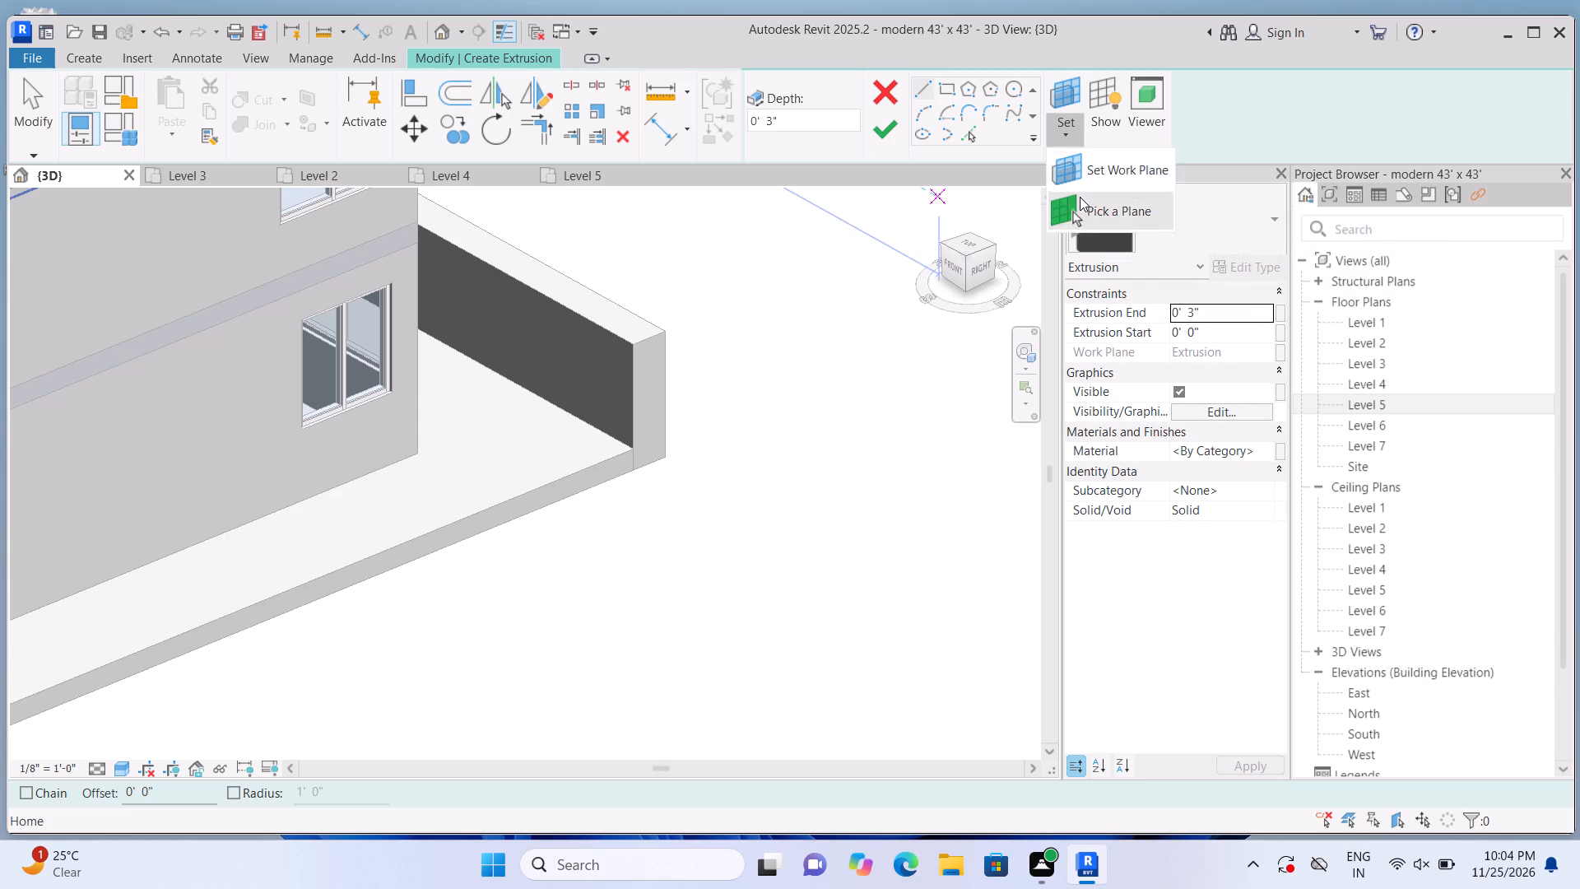
click(653, 391)
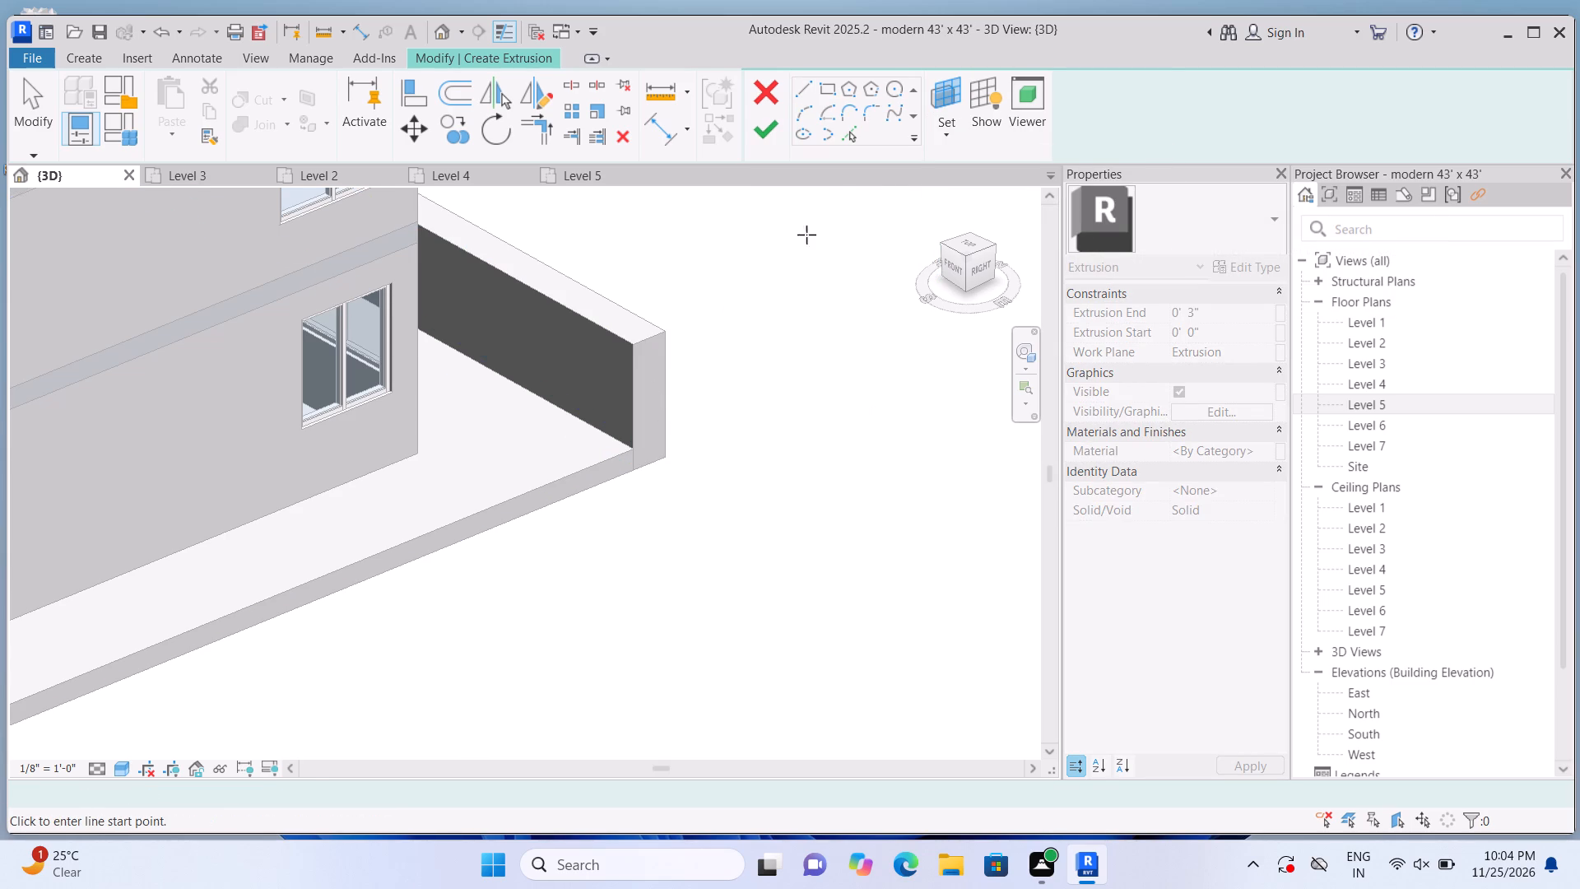
click(954, 91)
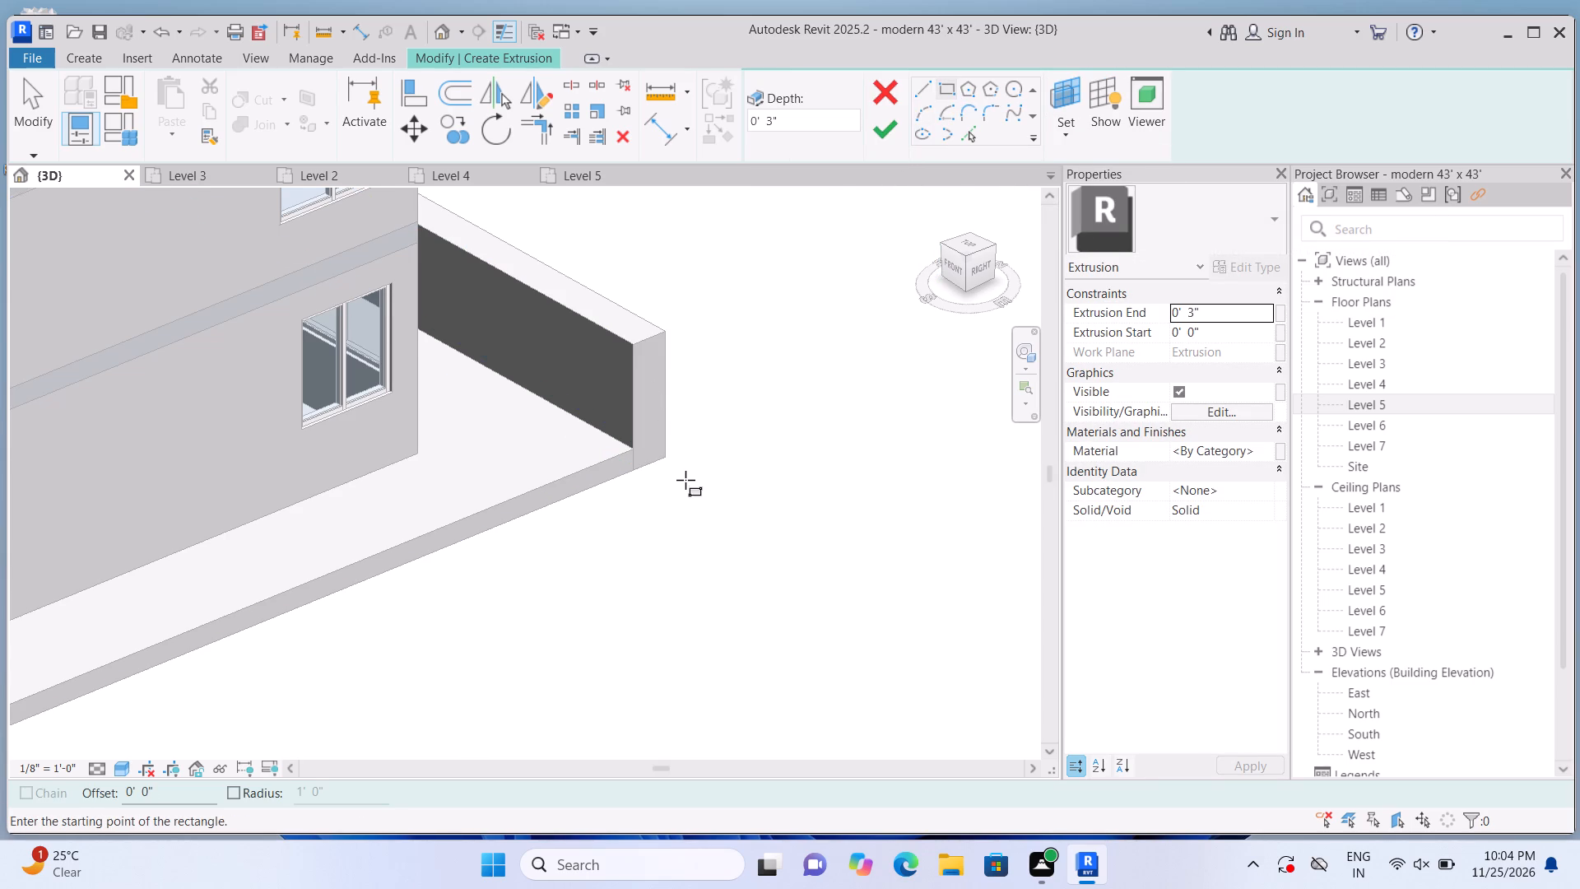
click(669, 459)
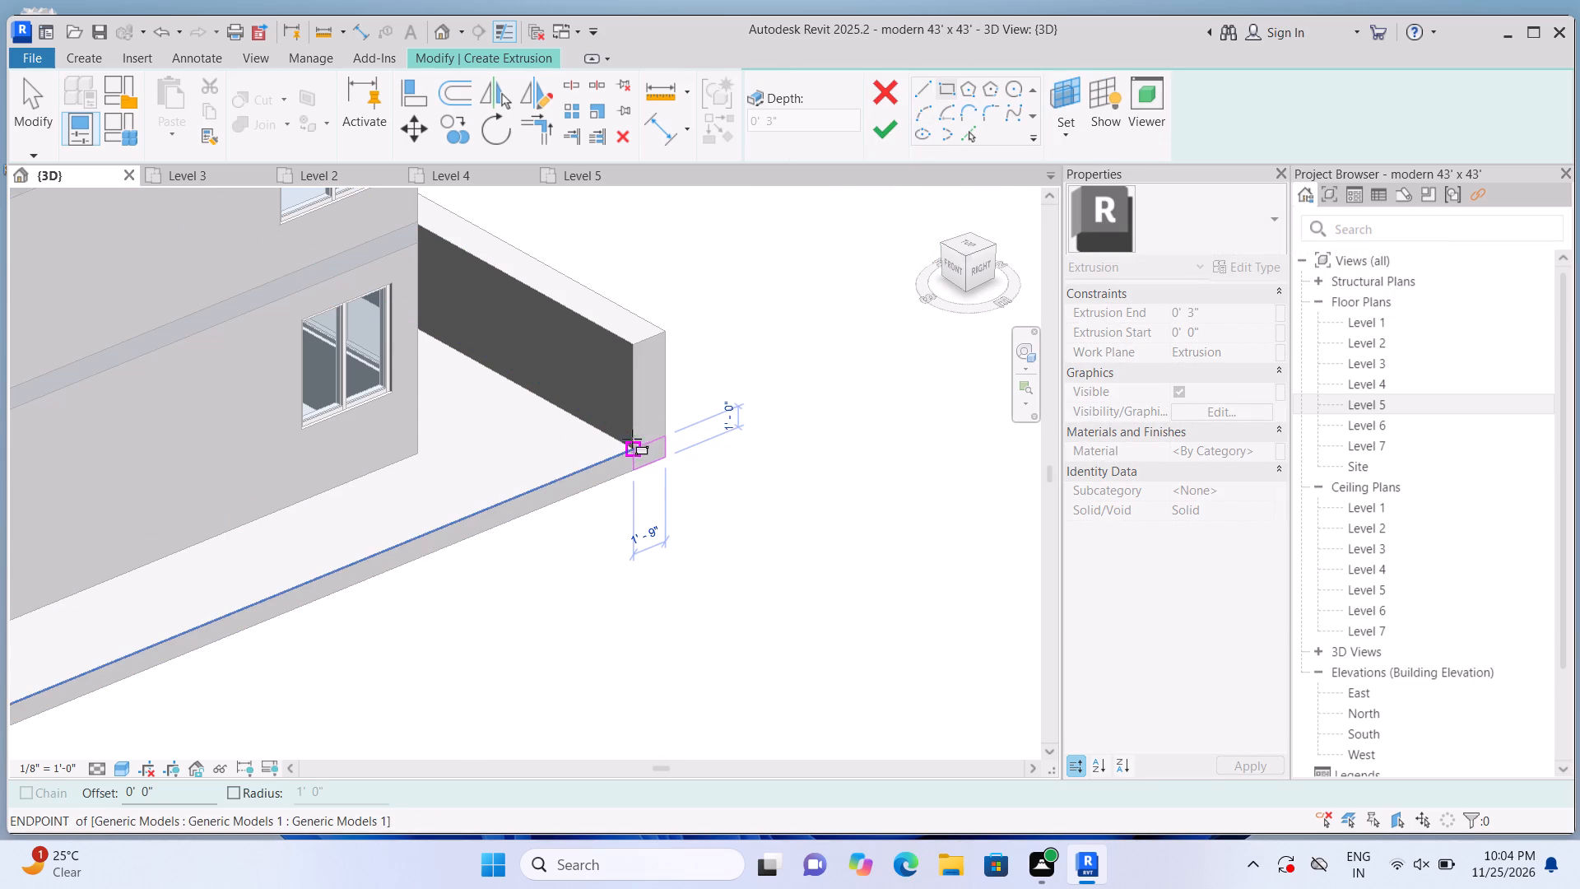
click(632, 436)
click(884, 112)
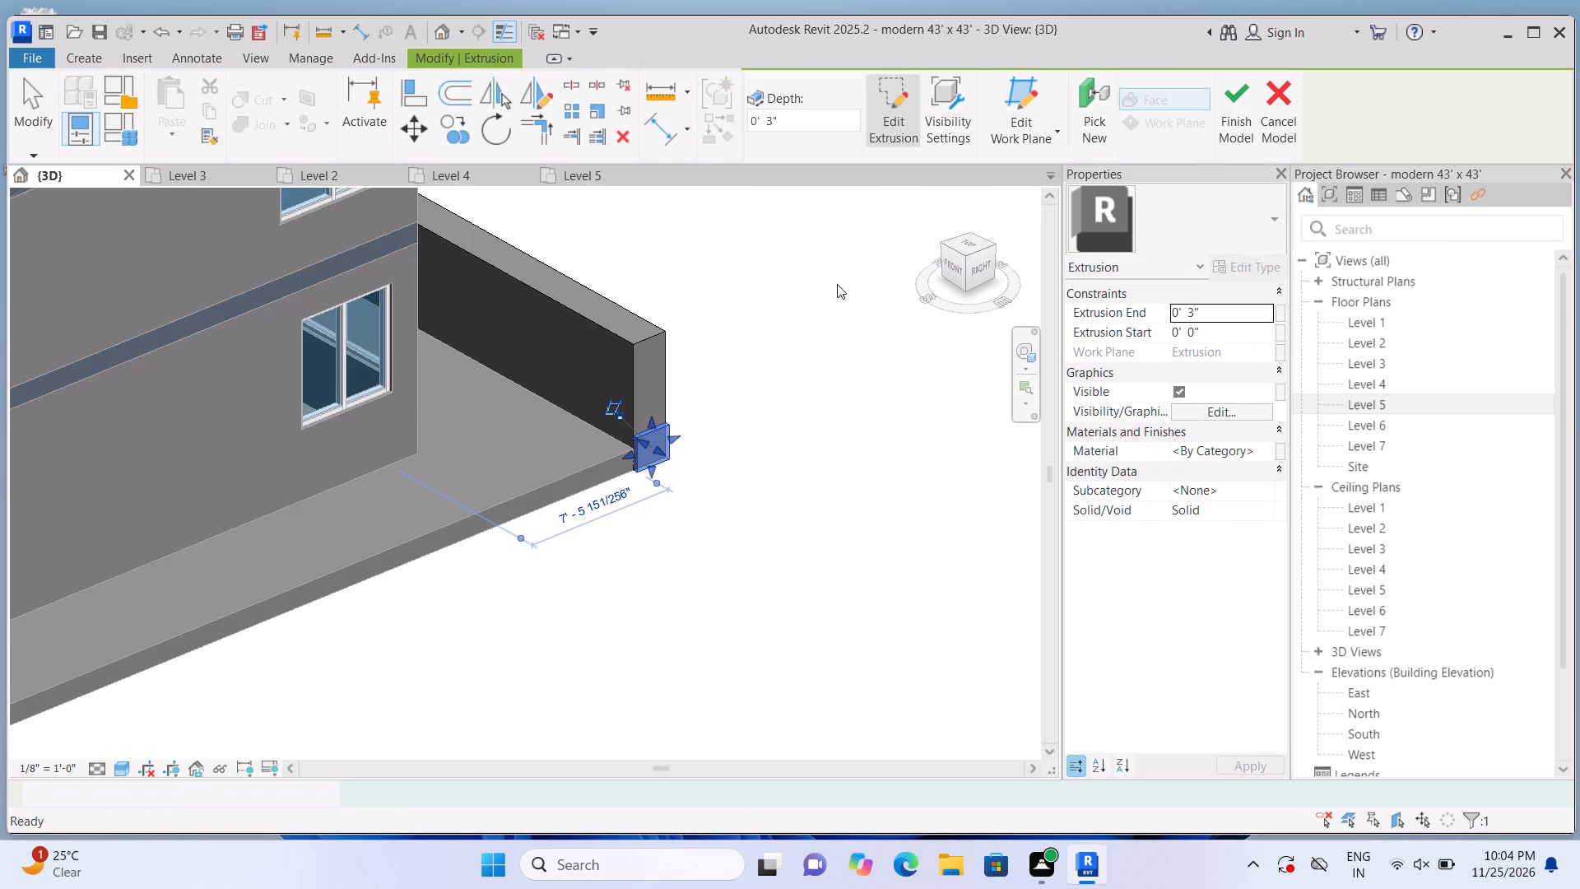
Set the new right rear corner block's extrusion end to 1'9".
click(1206, 309)
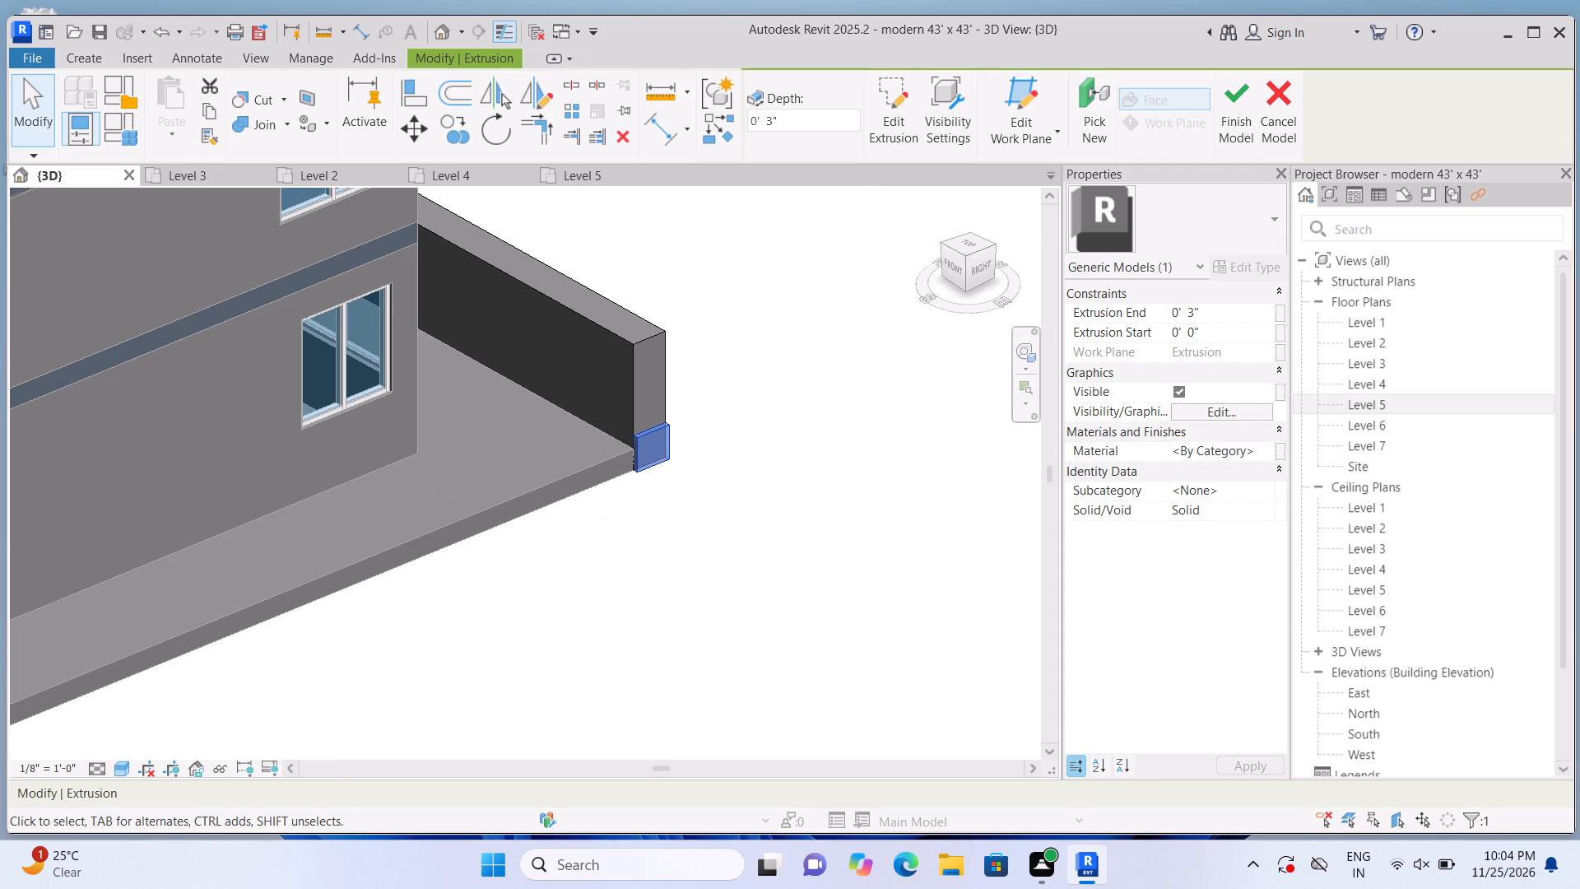
key(BackSpace)
key(BackSpace)
key(BackSpace)
key(BackSpace)
key(BackSpace)
key(BackSpace)
key(BackSpace)
key(BackSpace)
key(BackSpace)
key(BackSpace)
key(BackSpace)
key(BackSpace)
text(1'9")
key(Return)
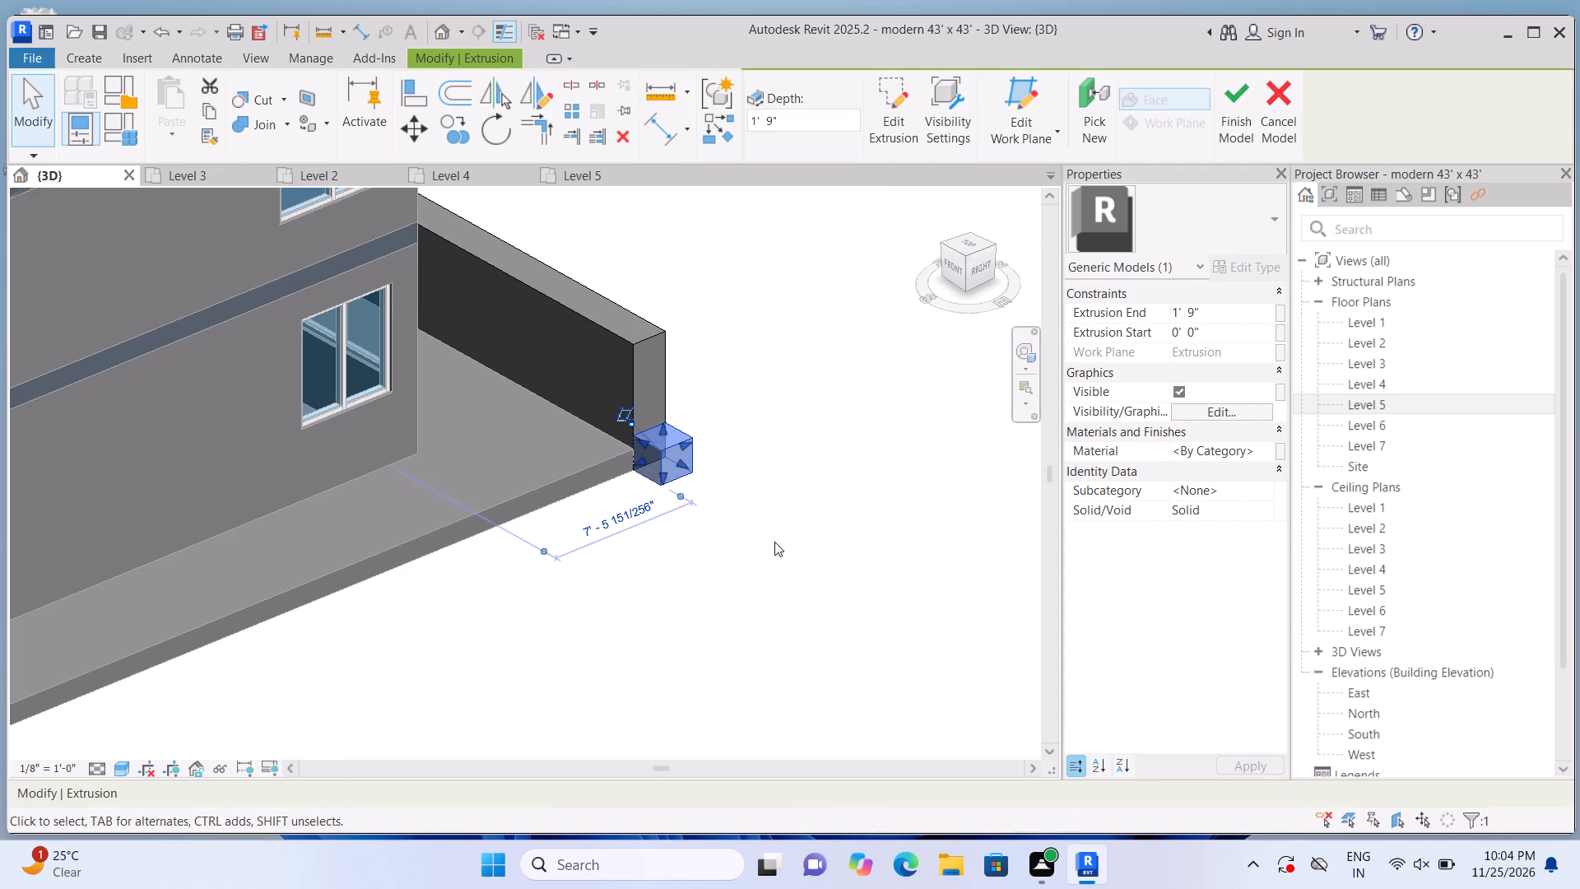
Stretch the corner block partway along the house's right side and raise it level with the back wall's top.
scroll(674, 500, up, 4)
drag(634, 431, 240, 637)
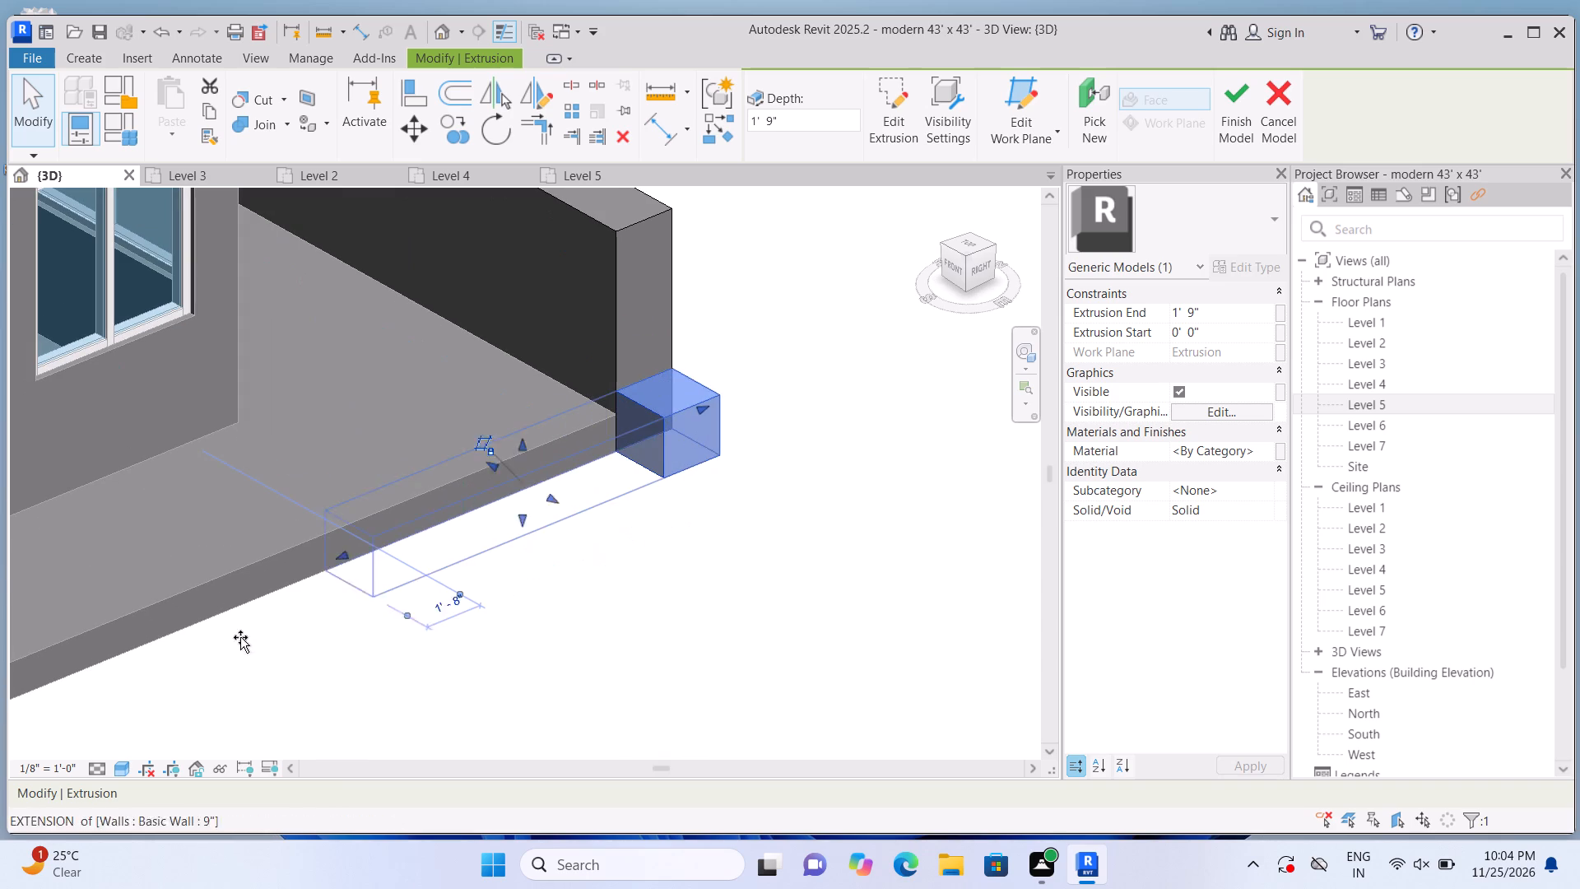
drag(240, 637, 132, 664)
drag(409, 487, 409, 484)
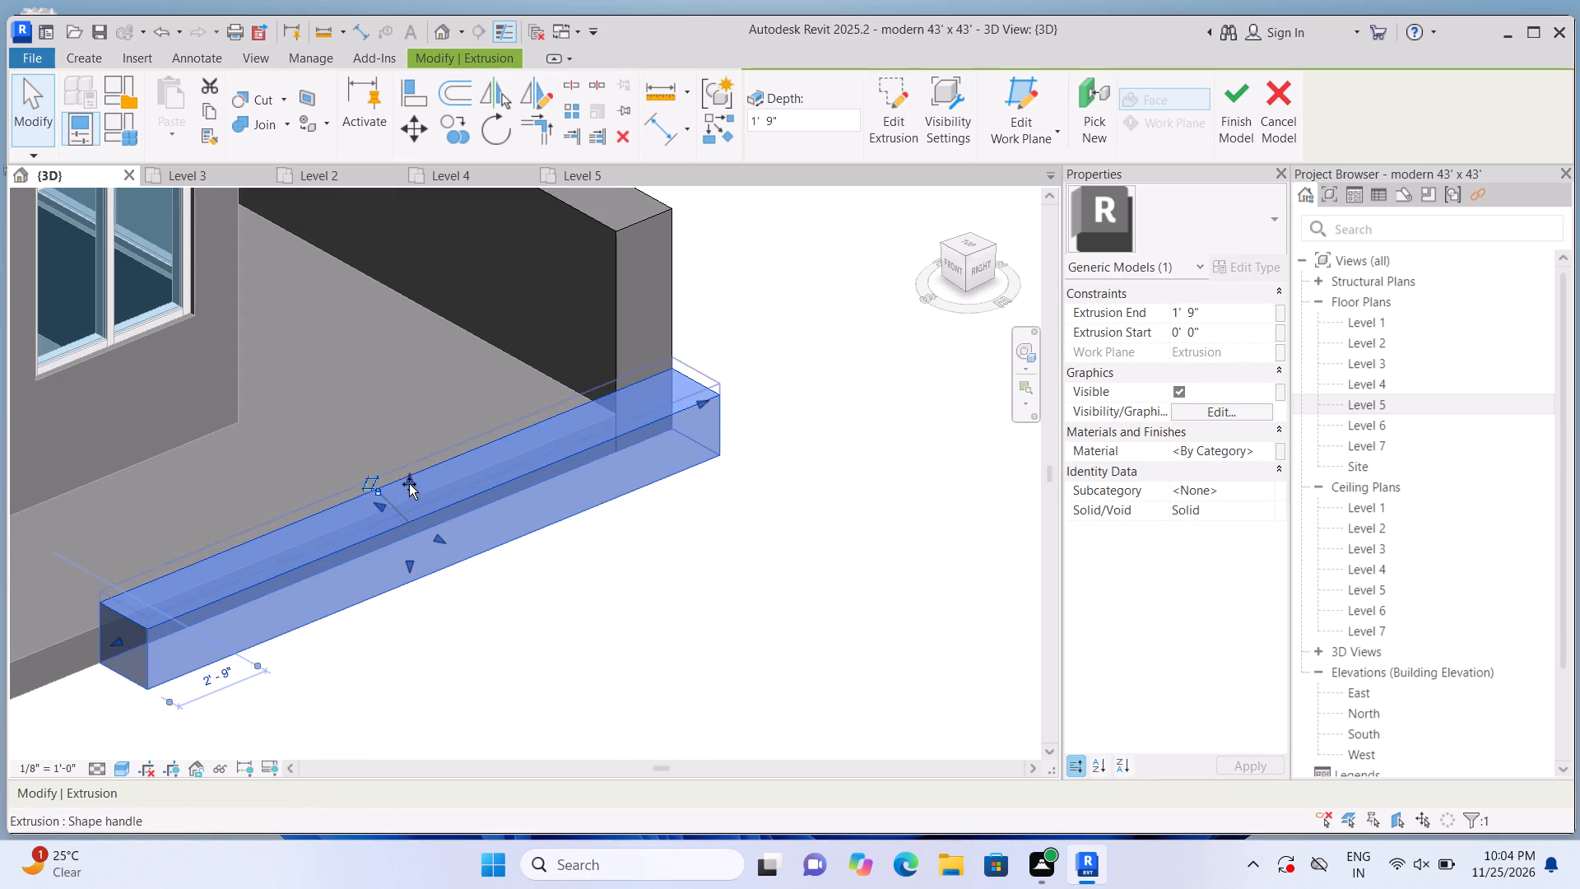
drag(409, 484, 426, 335)
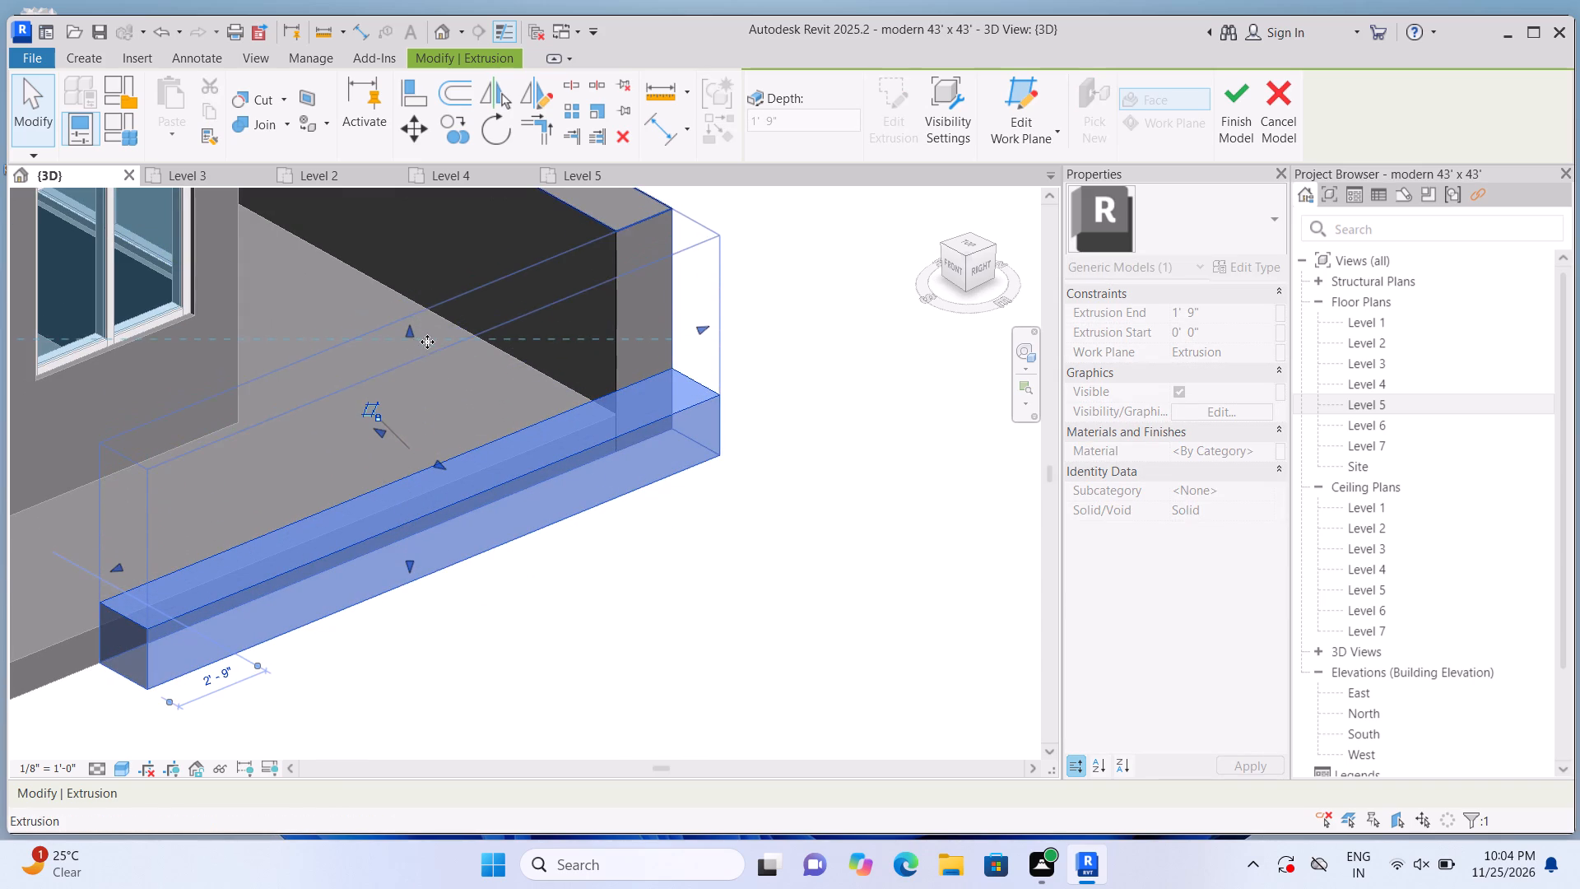
click(578, 606)
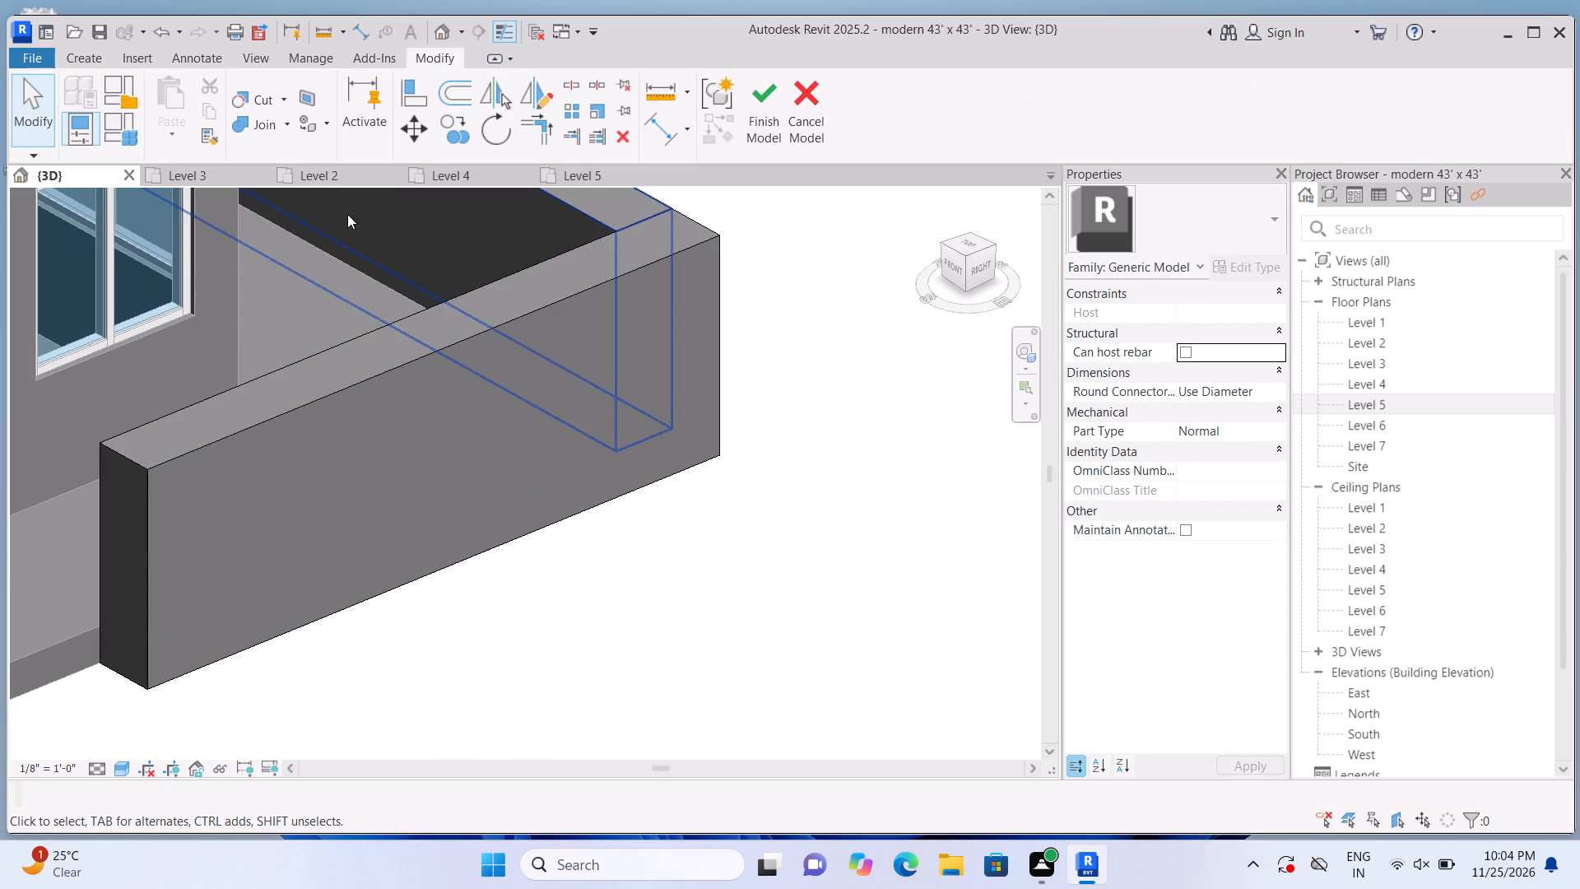
Join the new right side wall with the back wall using Join Geometry with multiple join.
click(288, 129)
click(287, 148)
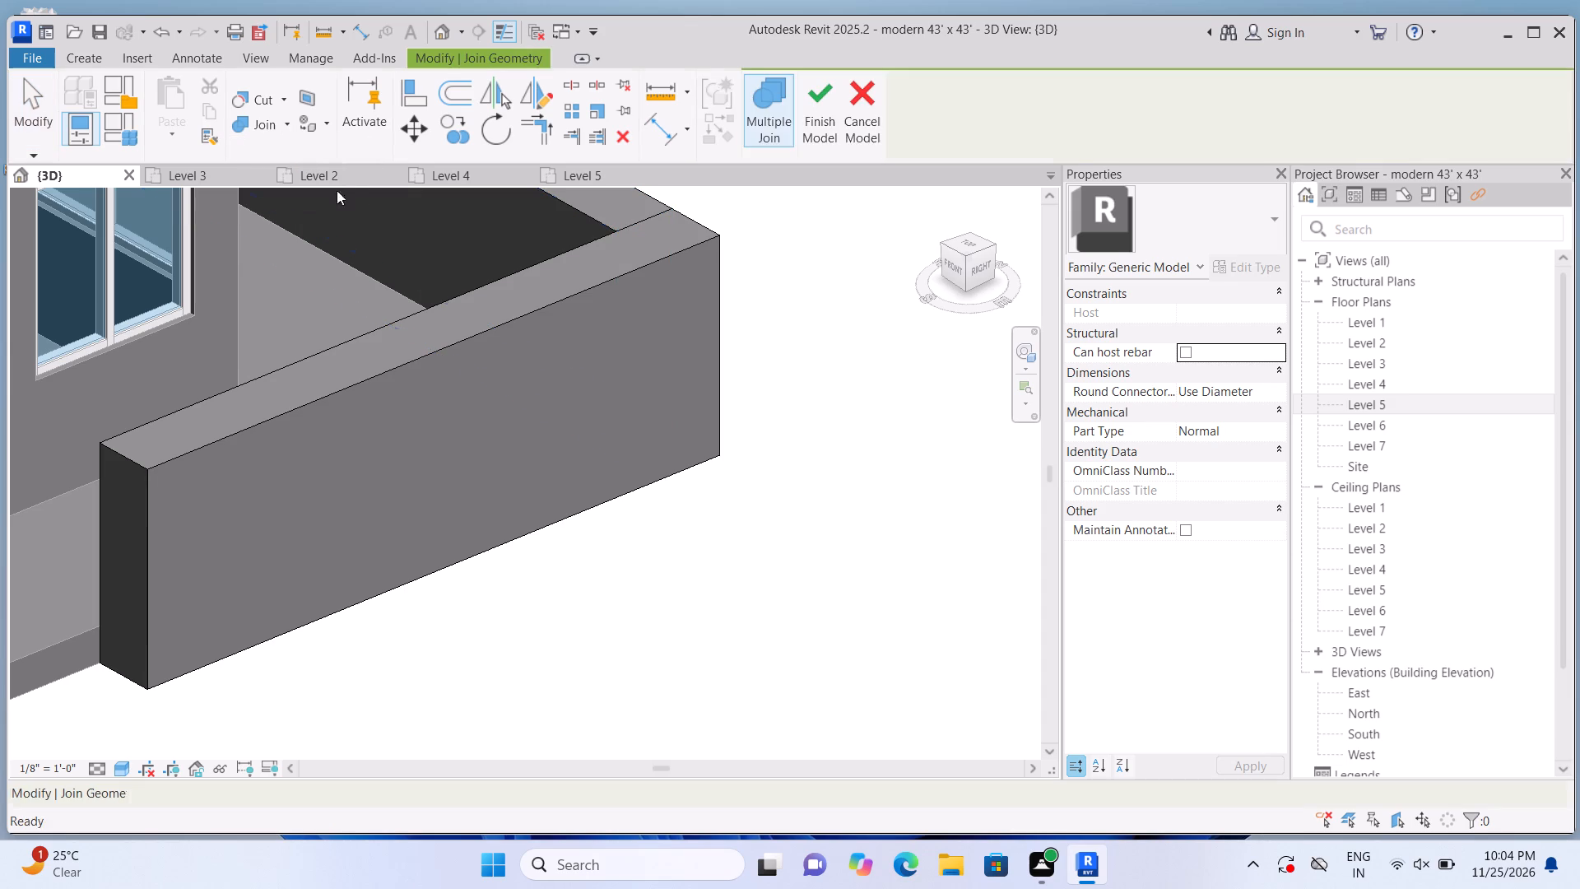
click(650, 250)
click(634, 198)
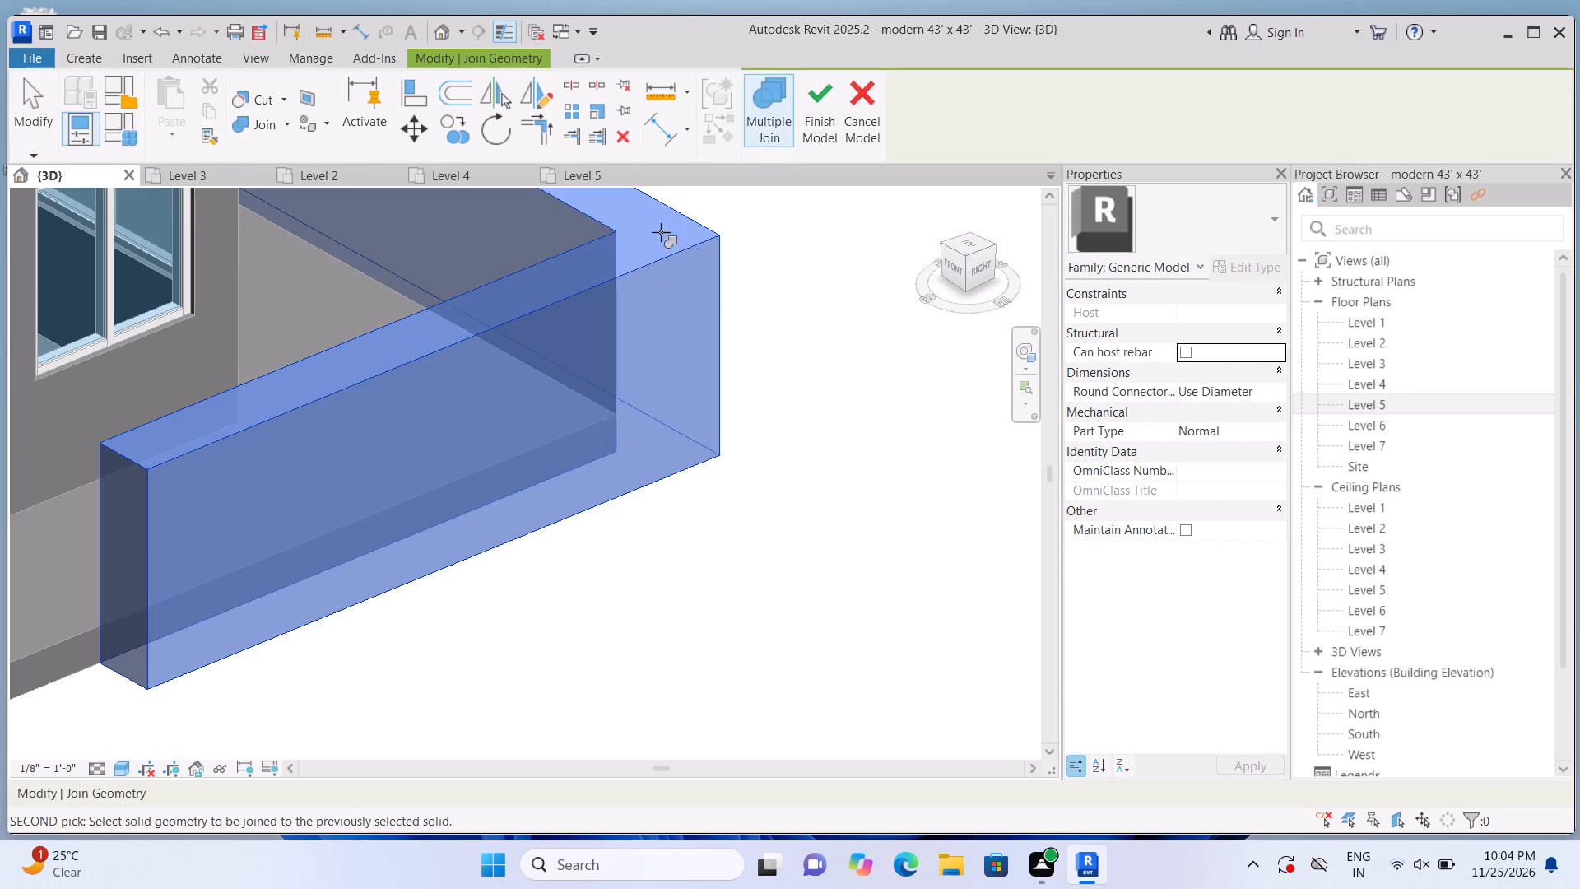
click(744, 327)
key(Escape)
Stretch the right side wall's free end forward until it is flush with the front wall segment's outer face.
scroll(769, 345, down, 10)
scroll(671, 399, up, 3)
click(662, 393)
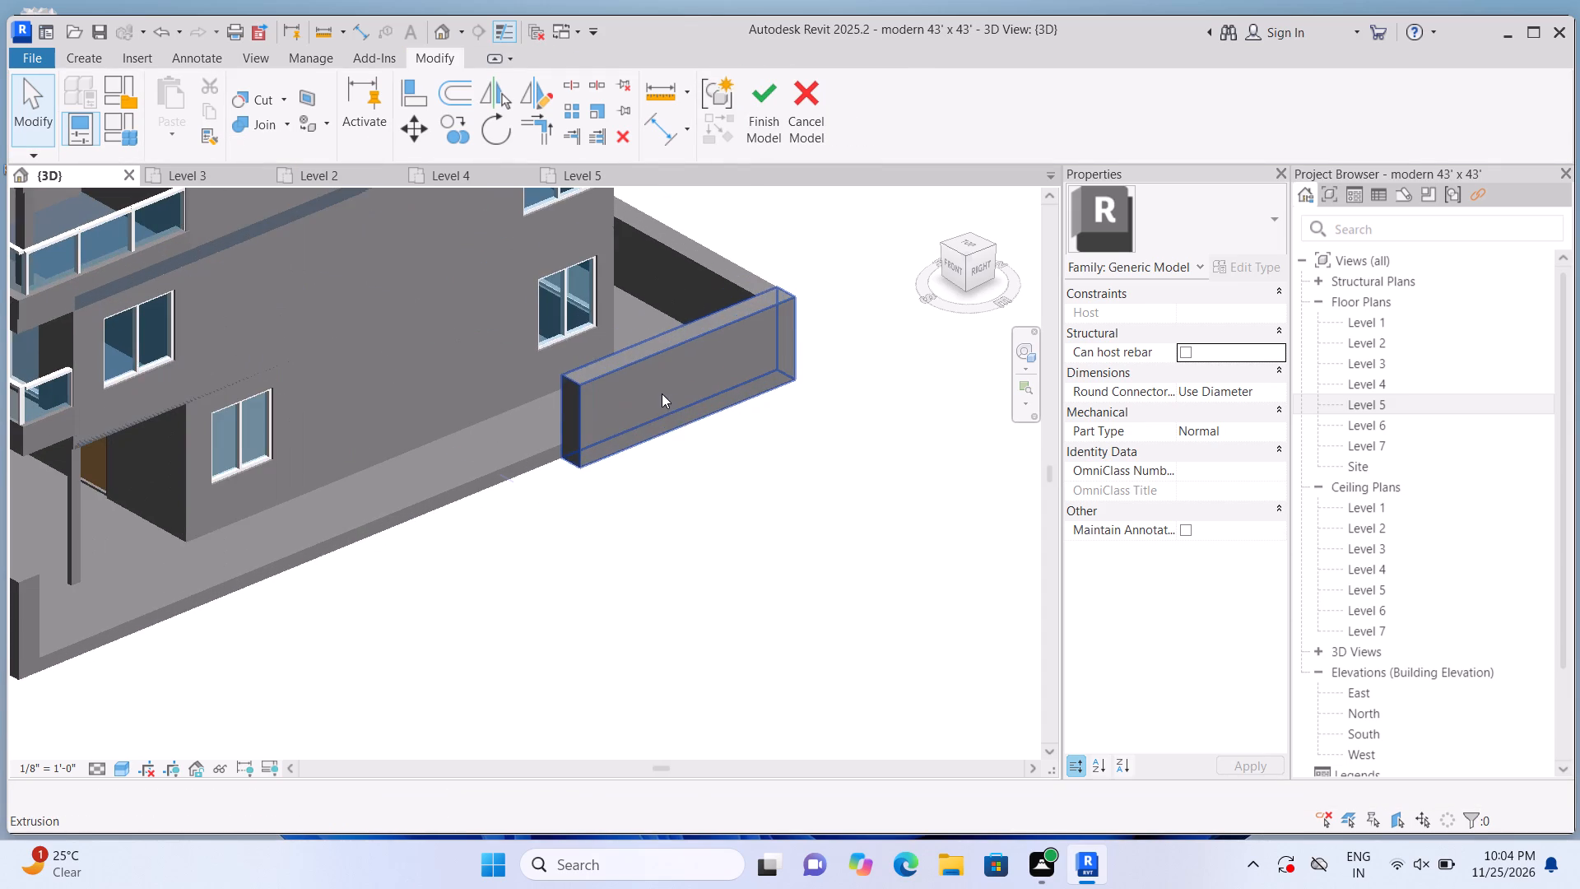
drag(567, 423, 125, 592)
scroll(577, 451, down, 2)
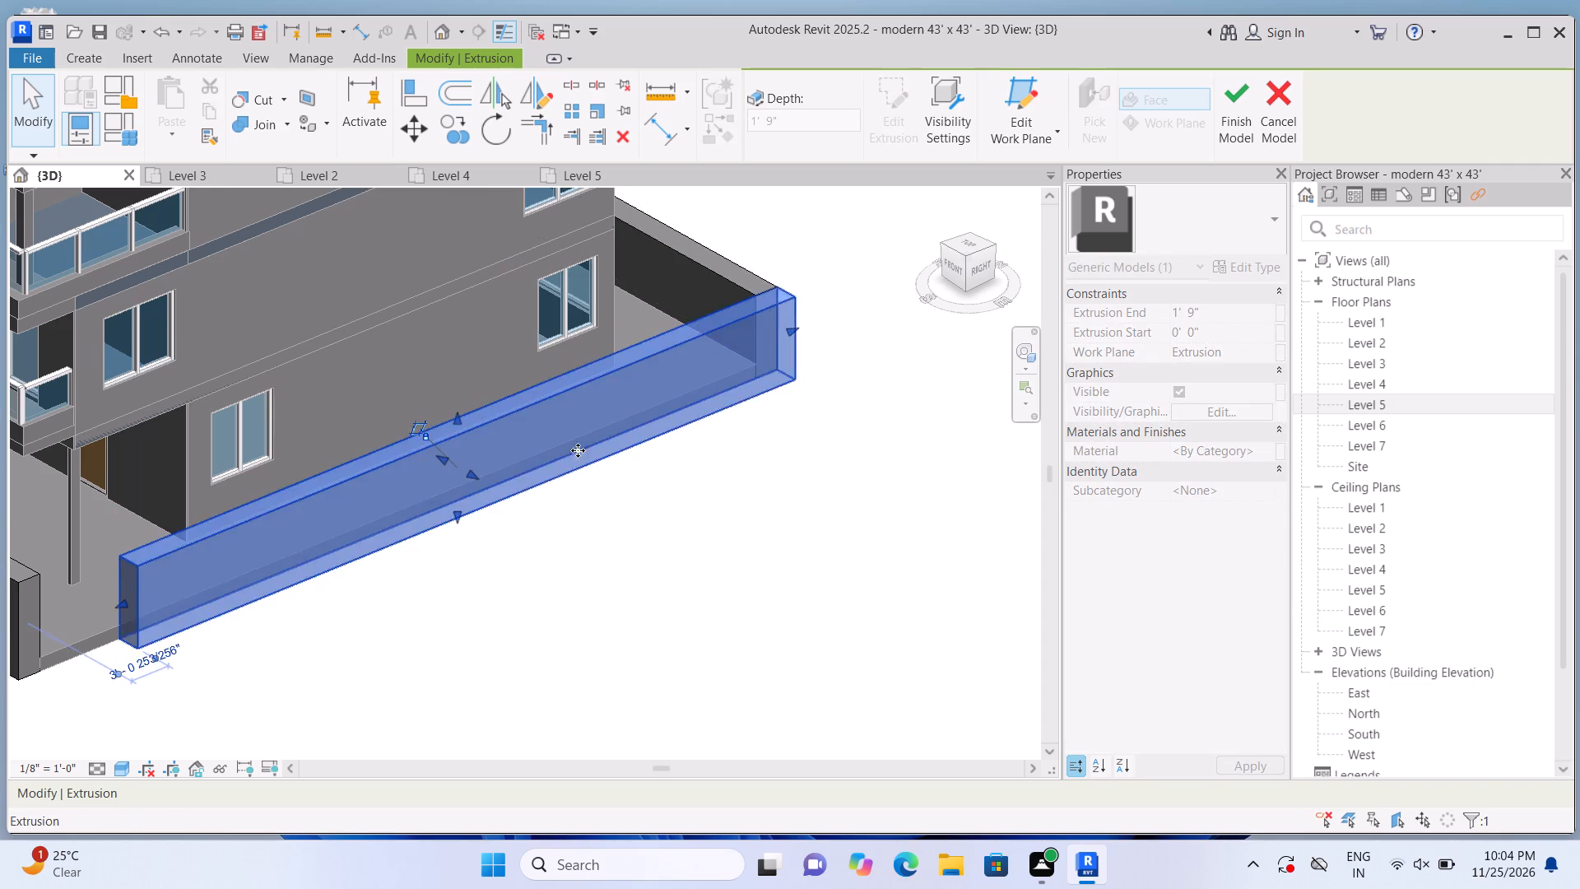
scroll(578, 450, down, 2)
scroll(184, 577, up, 10)
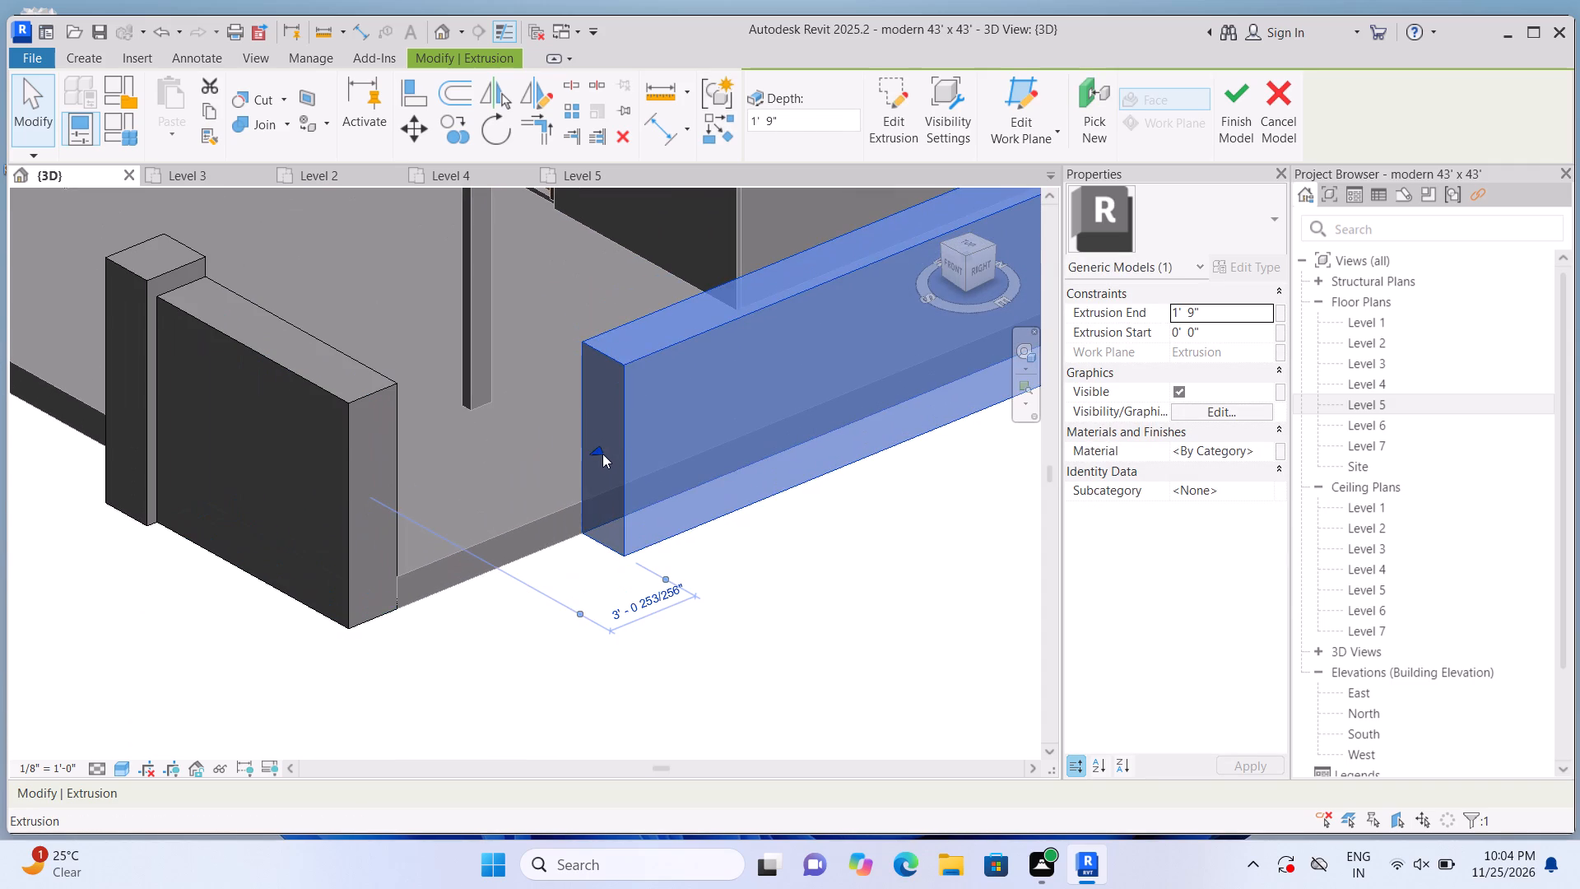
drag(593, 443, 404, 534)
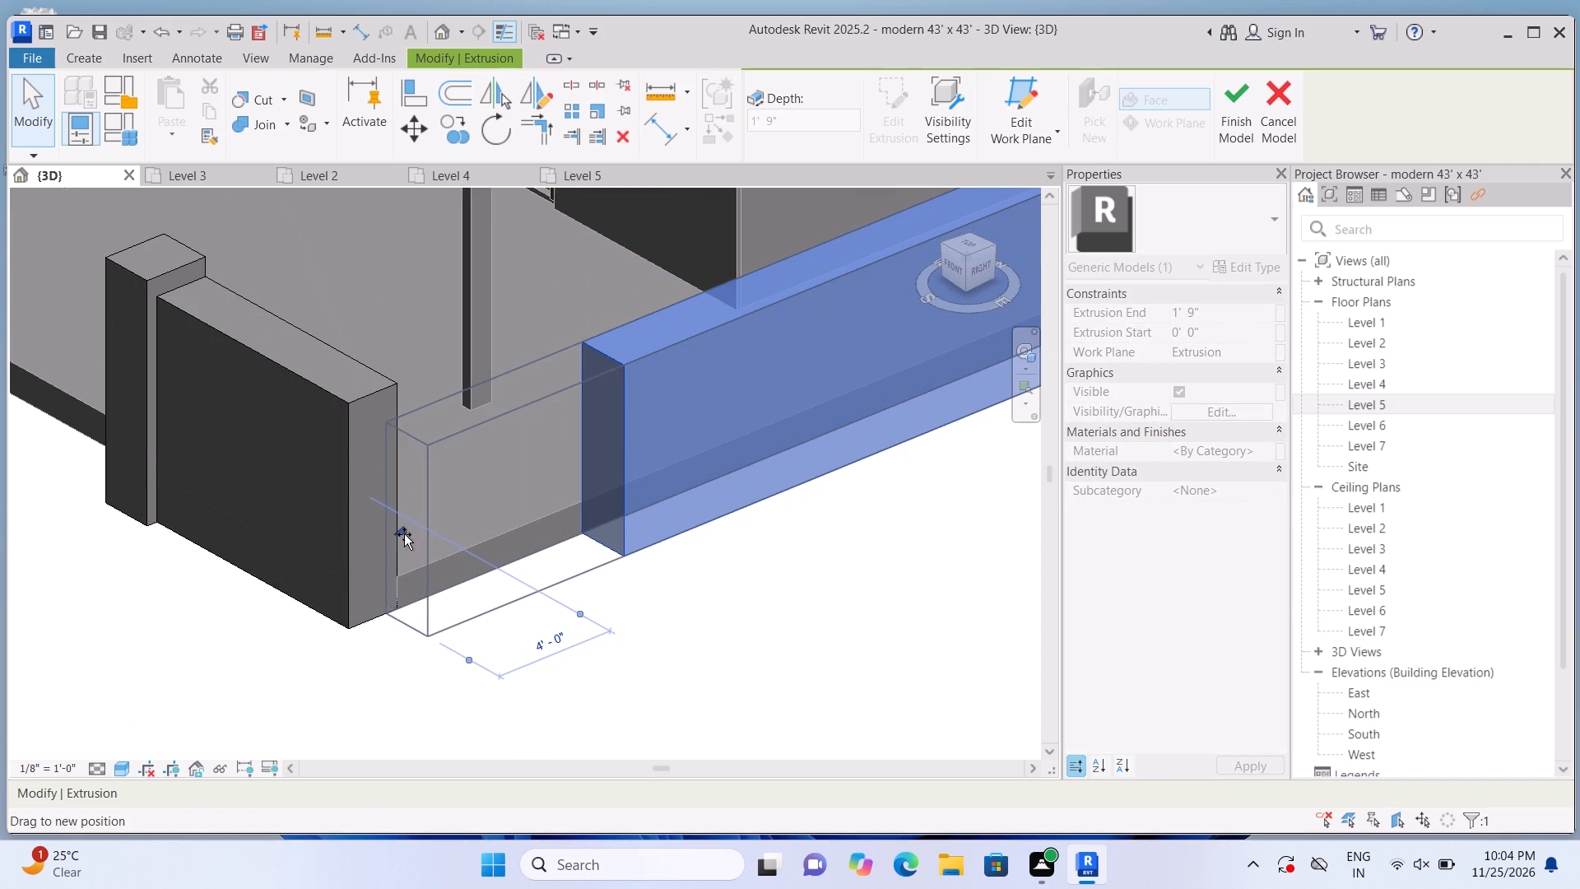
drag(404, 534, 375, 541)
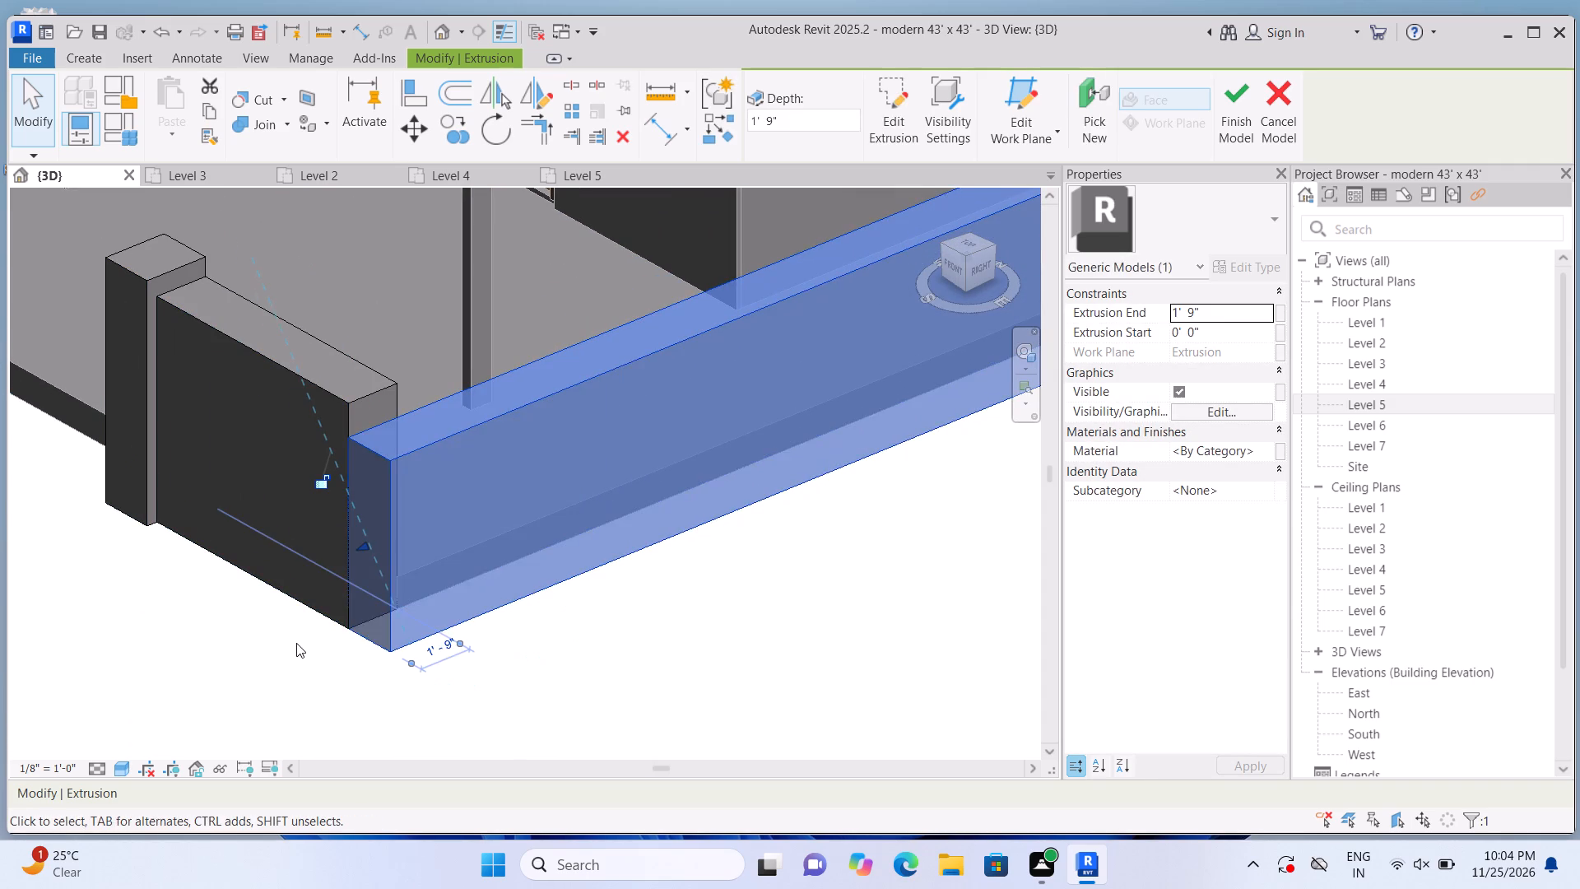
click(297, 643)
Lower the top of the front wall segment at the right corner to the right side wall's height.
click(286, 417)
scroll(233, 331, up, 4)
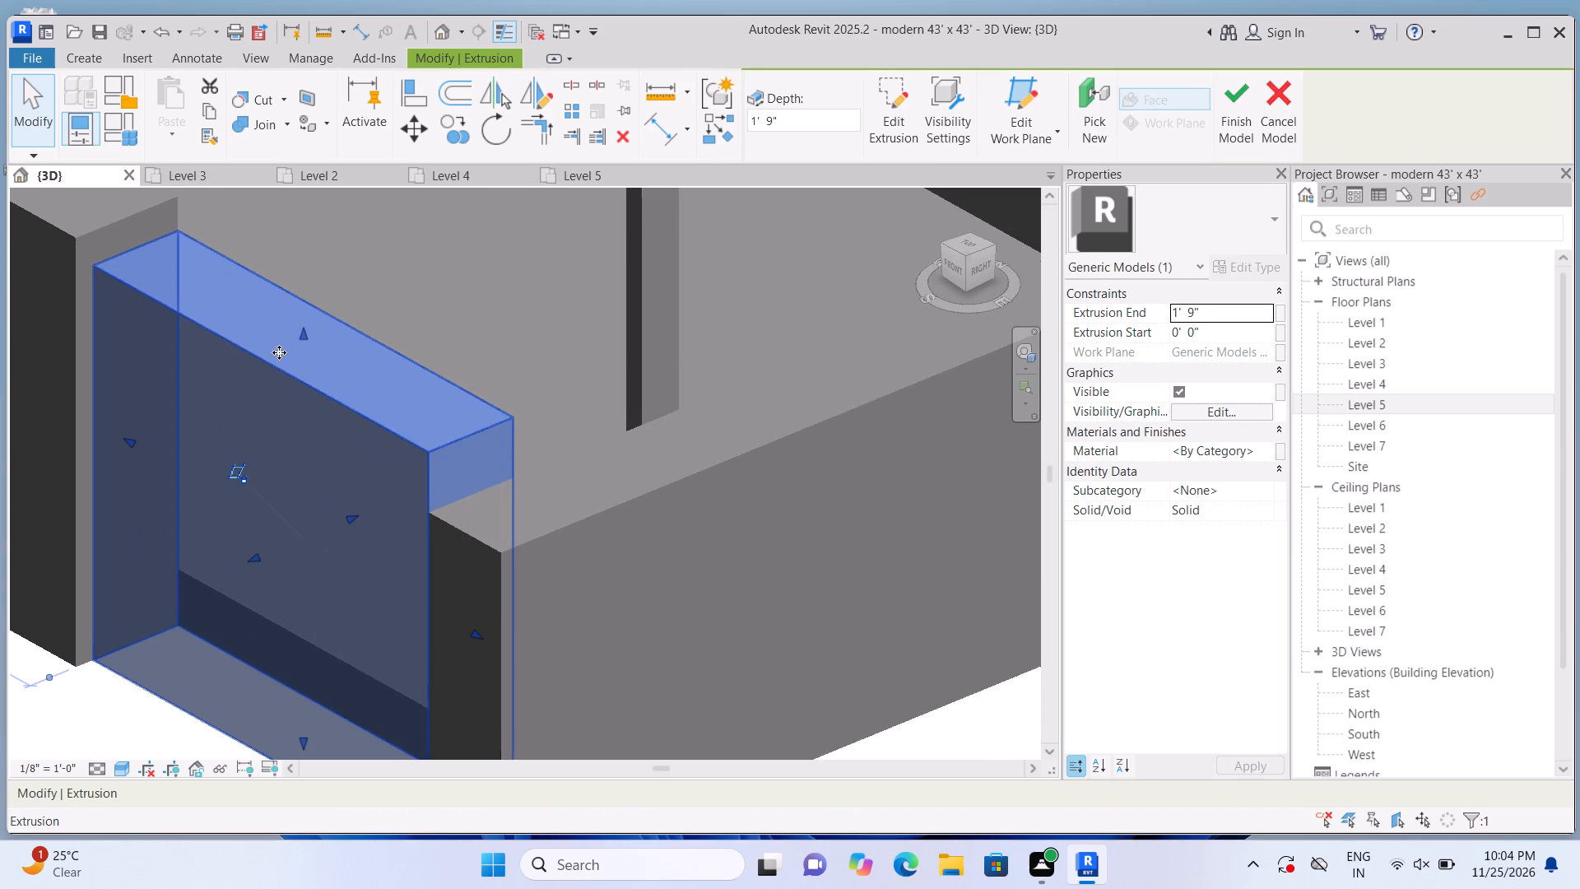
drag(304, 324, 302, 393)
scroll(315, 374, down, 4)
Lower the adjoining gate pillar's top so it stands slightly above the front wall segment.
click(153, 298)
scroll(165, 282, up, 2)
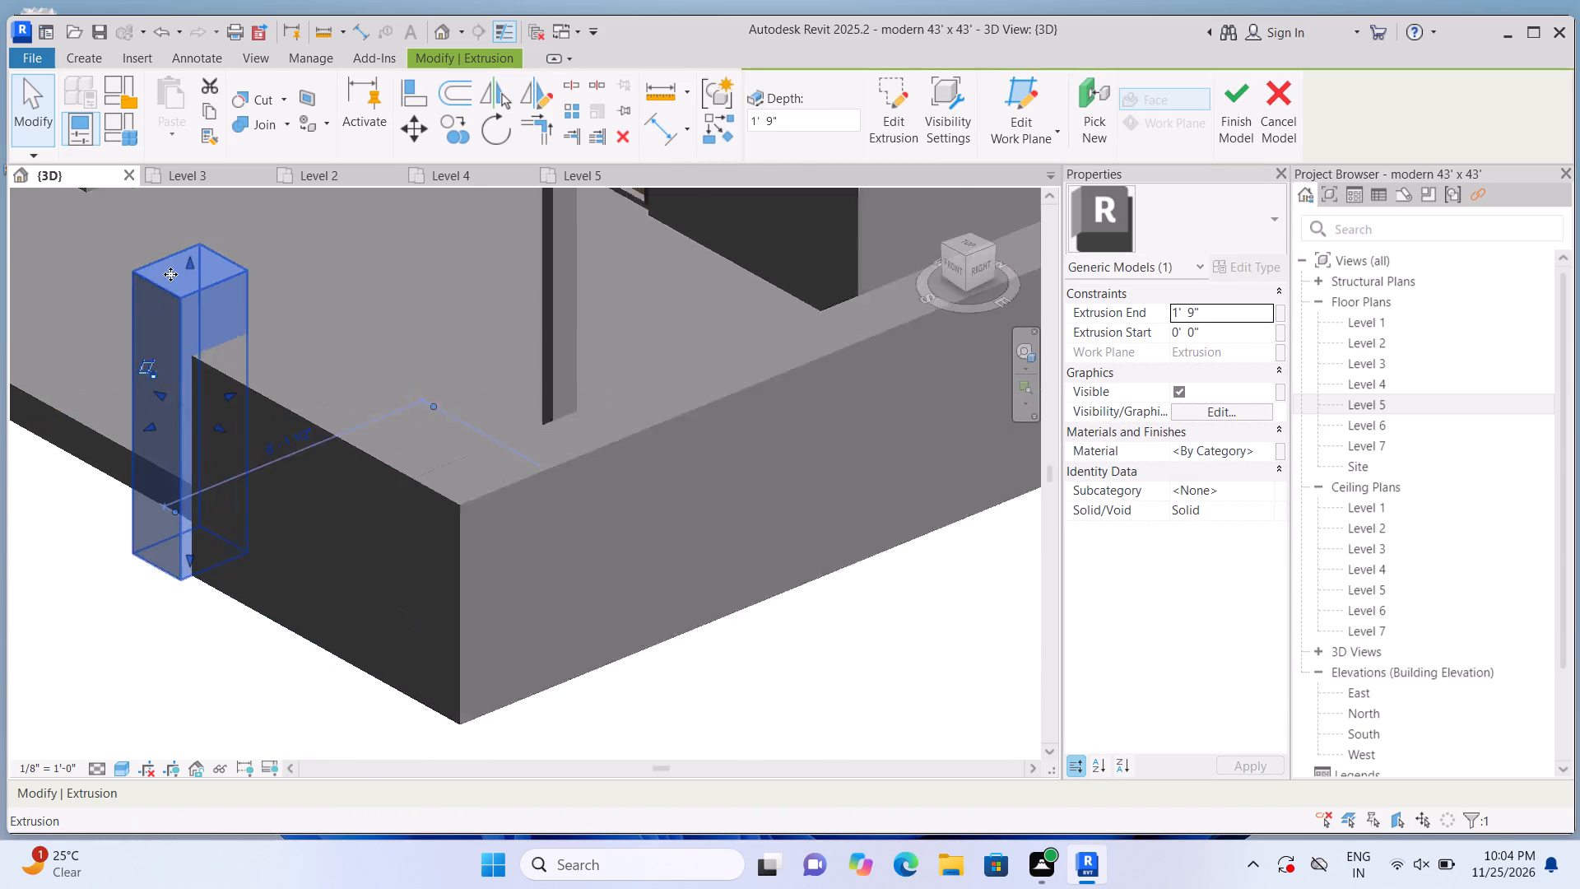
drag(195, 255, 203, 308)
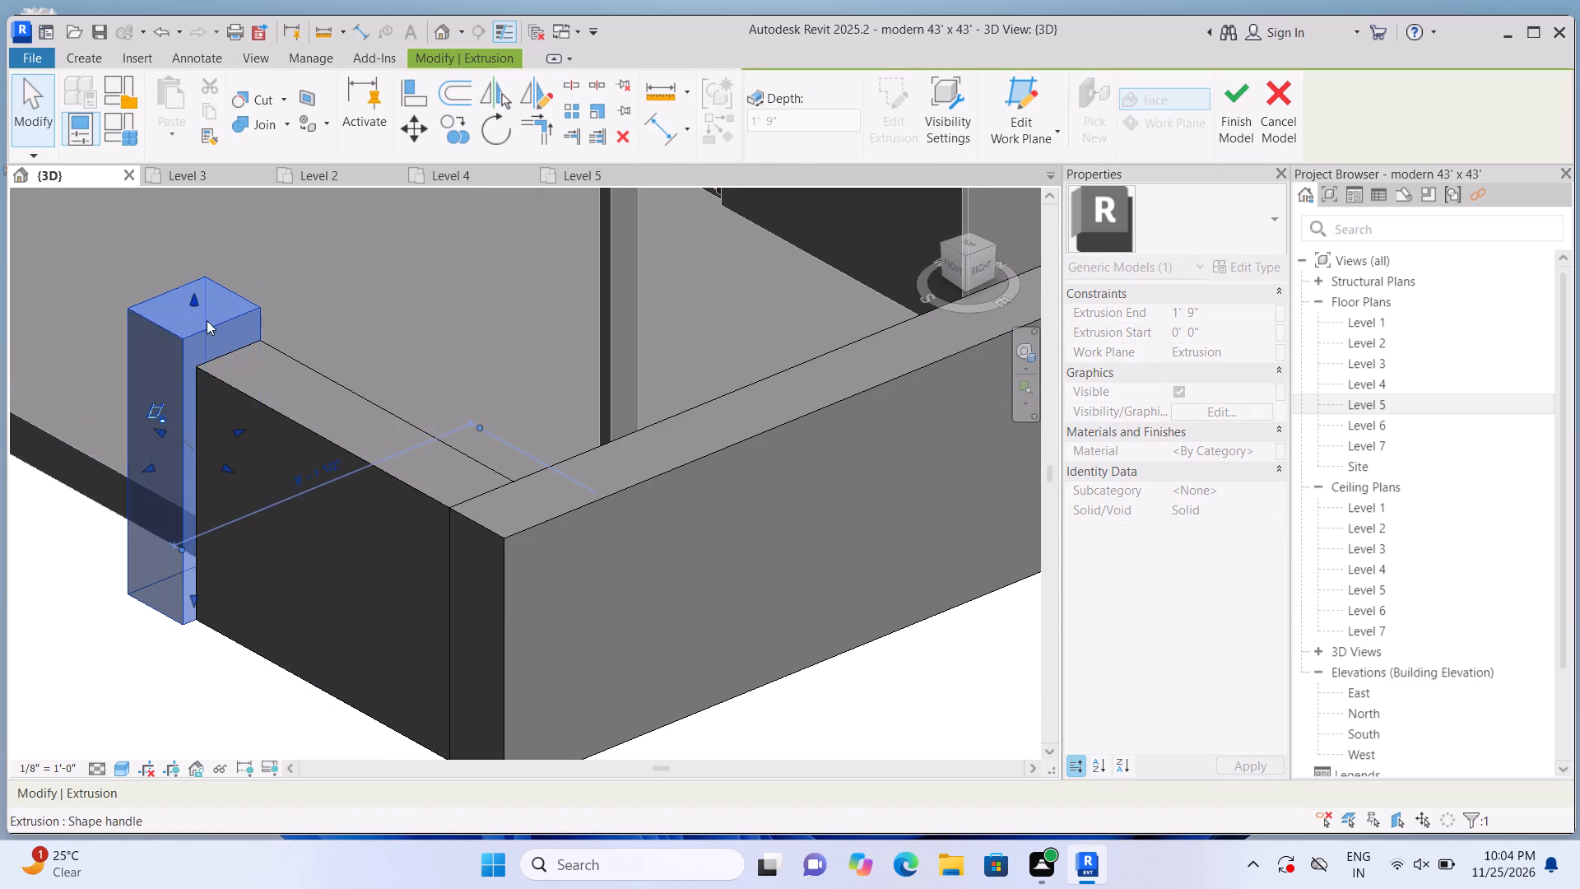
scroll(216, 379, down, 2)
click(193, 598)
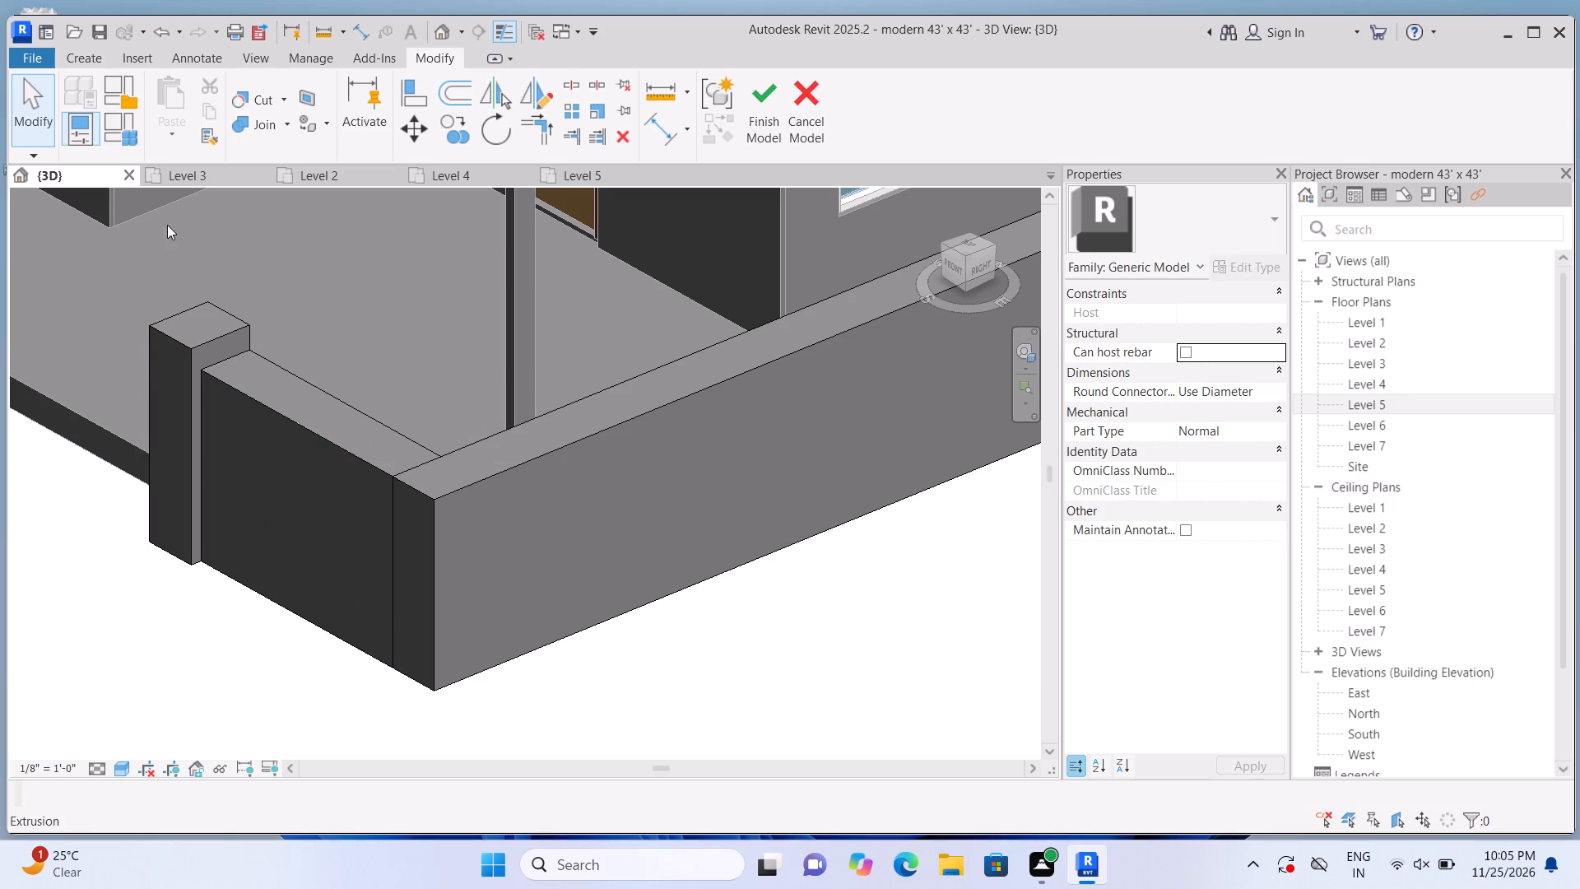
Join the right front wall segment with the right side wall using Join Geometry with multiple join.
click(287, 128)
click(302, 170)
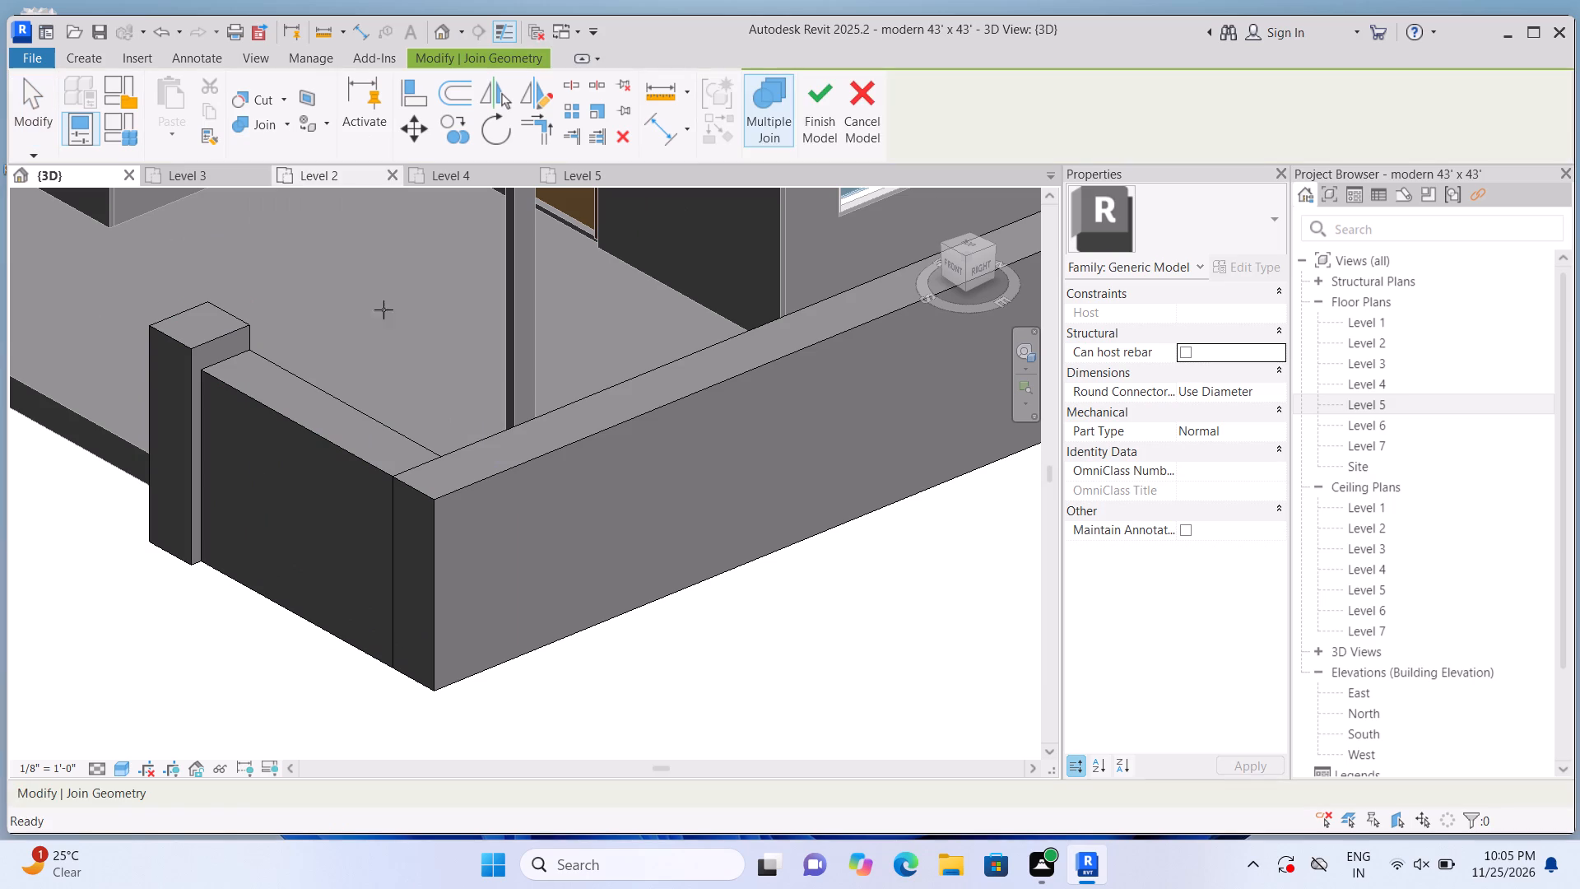
click(391, 445)
click(460, 444)
key(Escape)
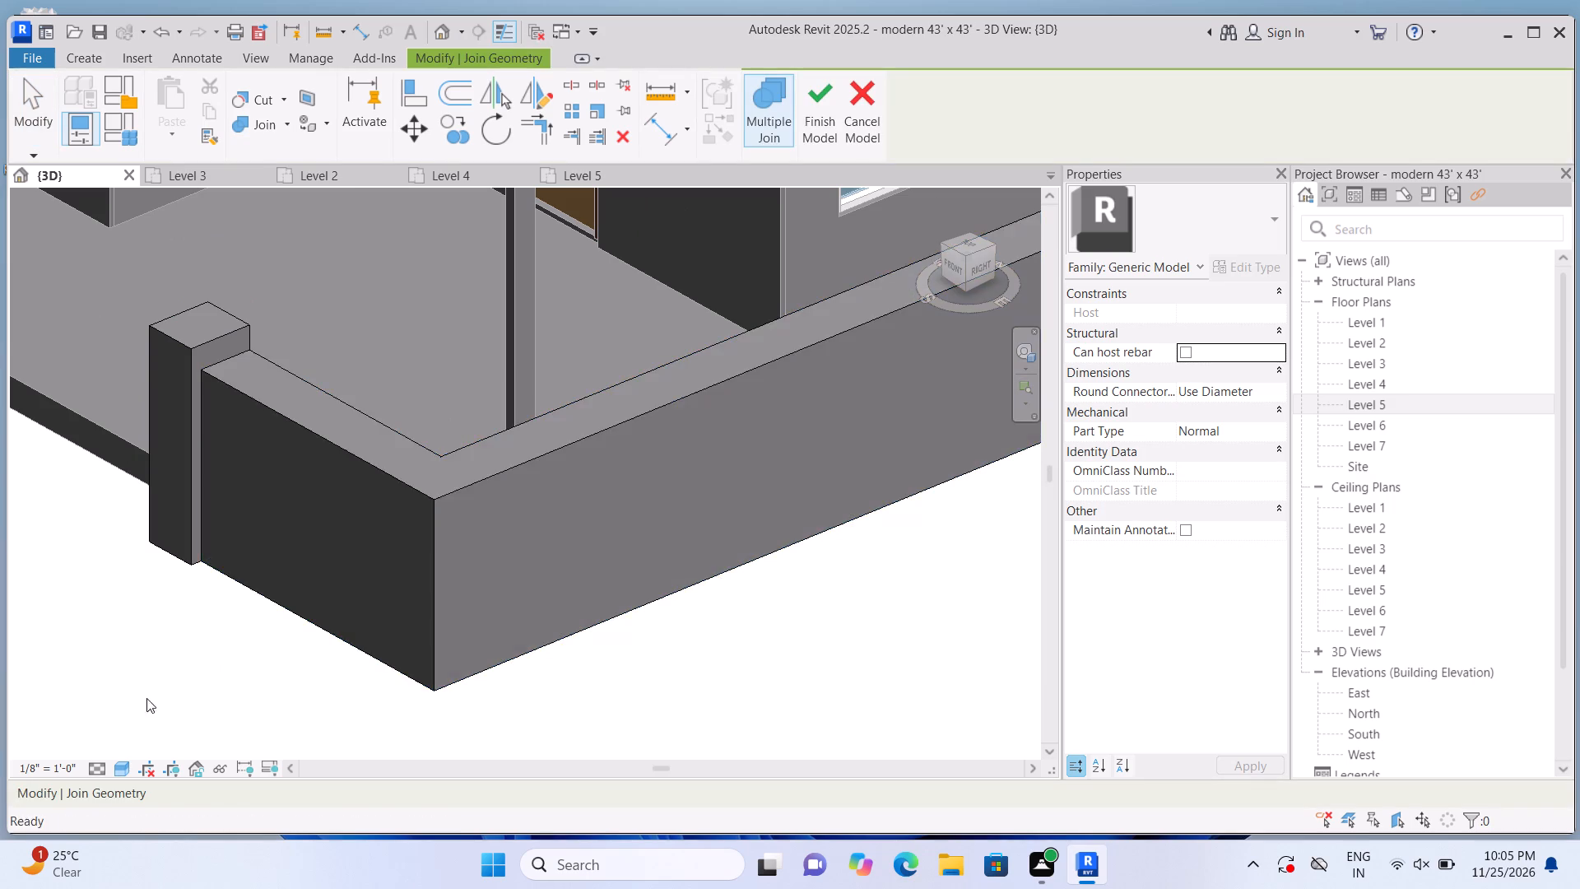
Examine the boundary wall around the house from the front and right side.
scroll(166, 688, down, 10)
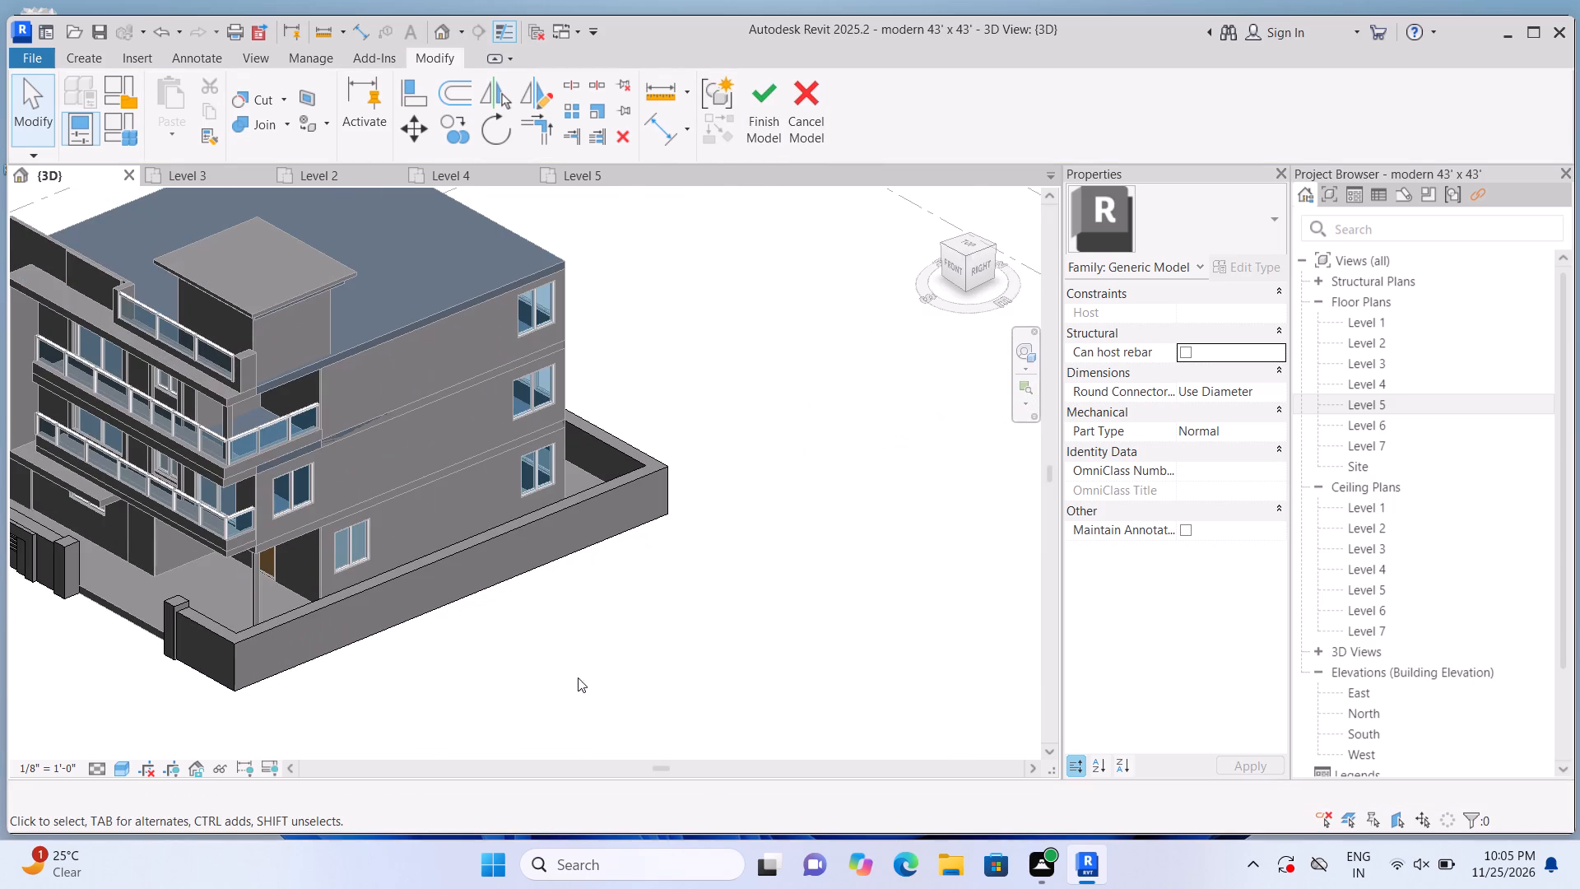
scroll(584, 649, down, 3)
middle_drag(519, 714, 526, 699)
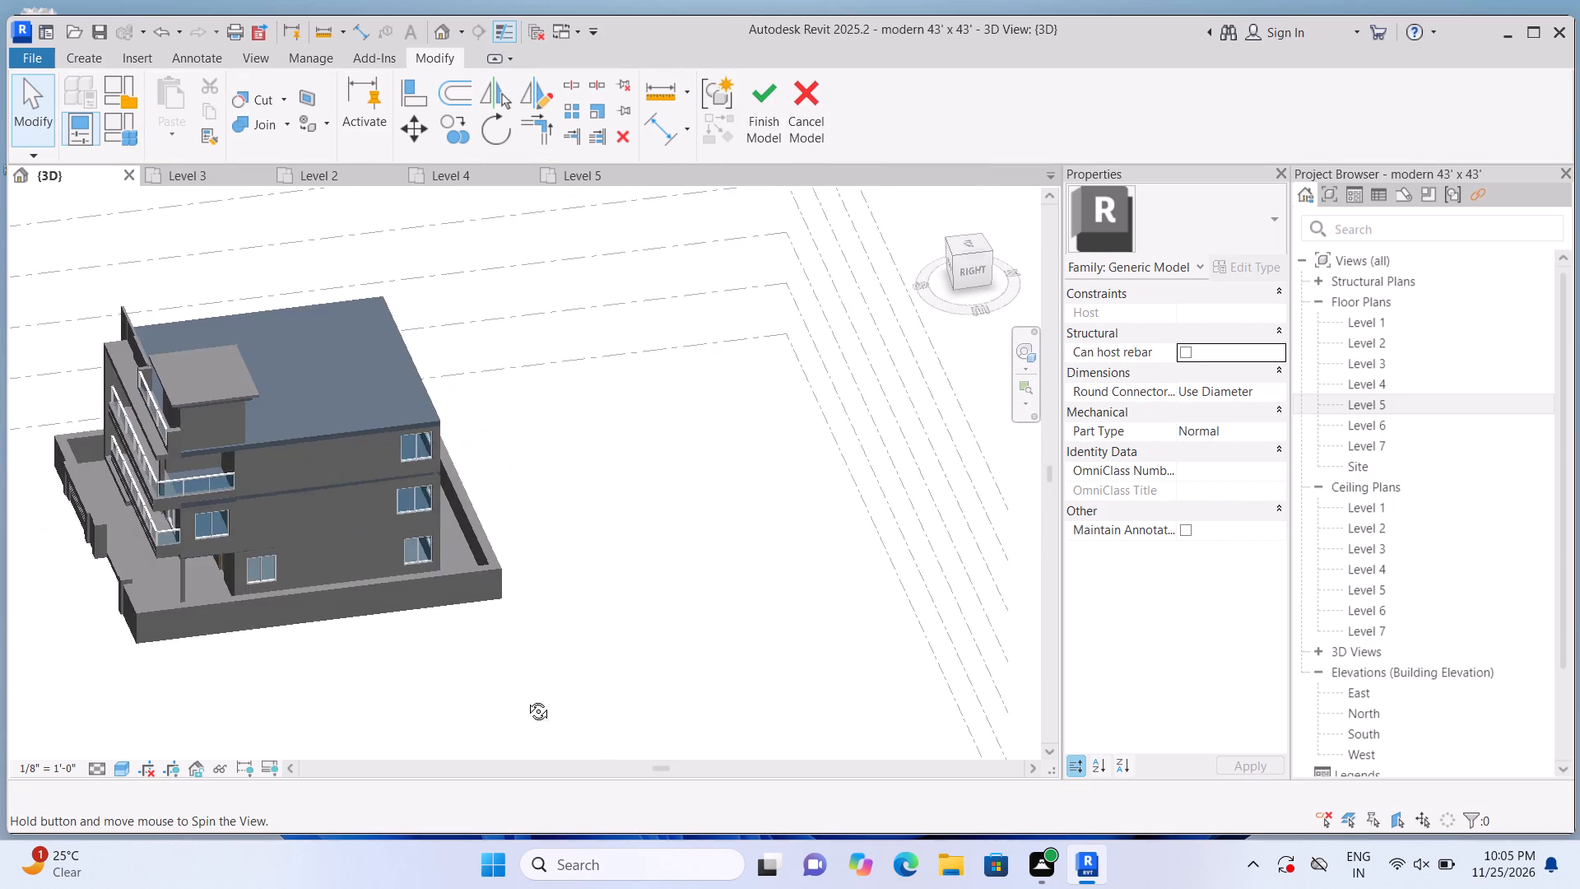
middle_drag(526, 699, 537, 715)
scroll(242, 715, up, 4)
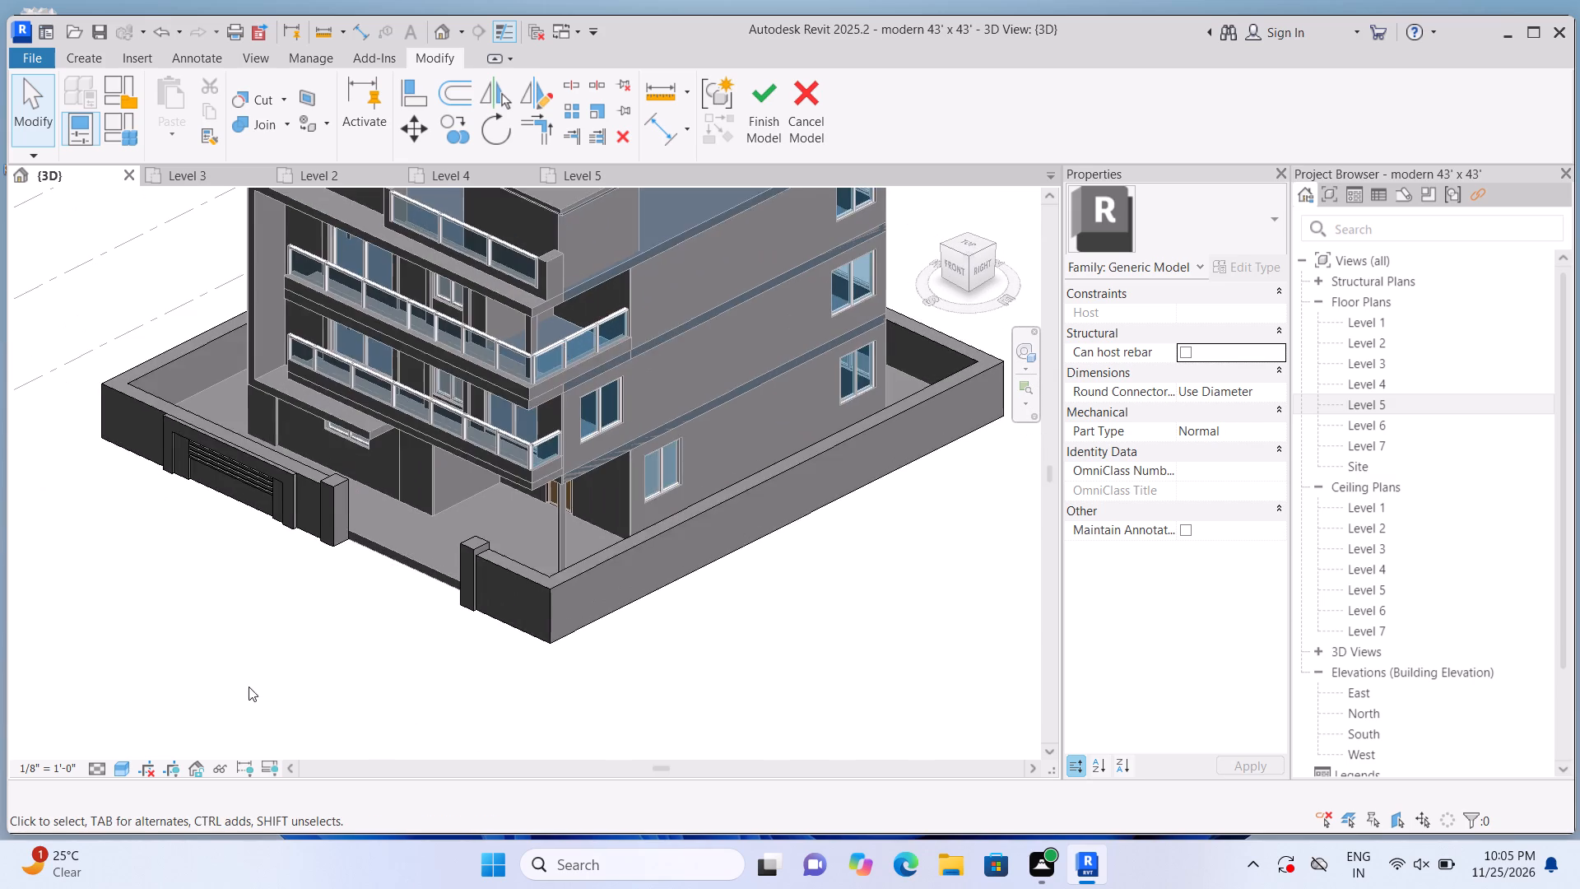
middle_drag(251, 687, 291, 742)
scroll(299, 739, down, 3)
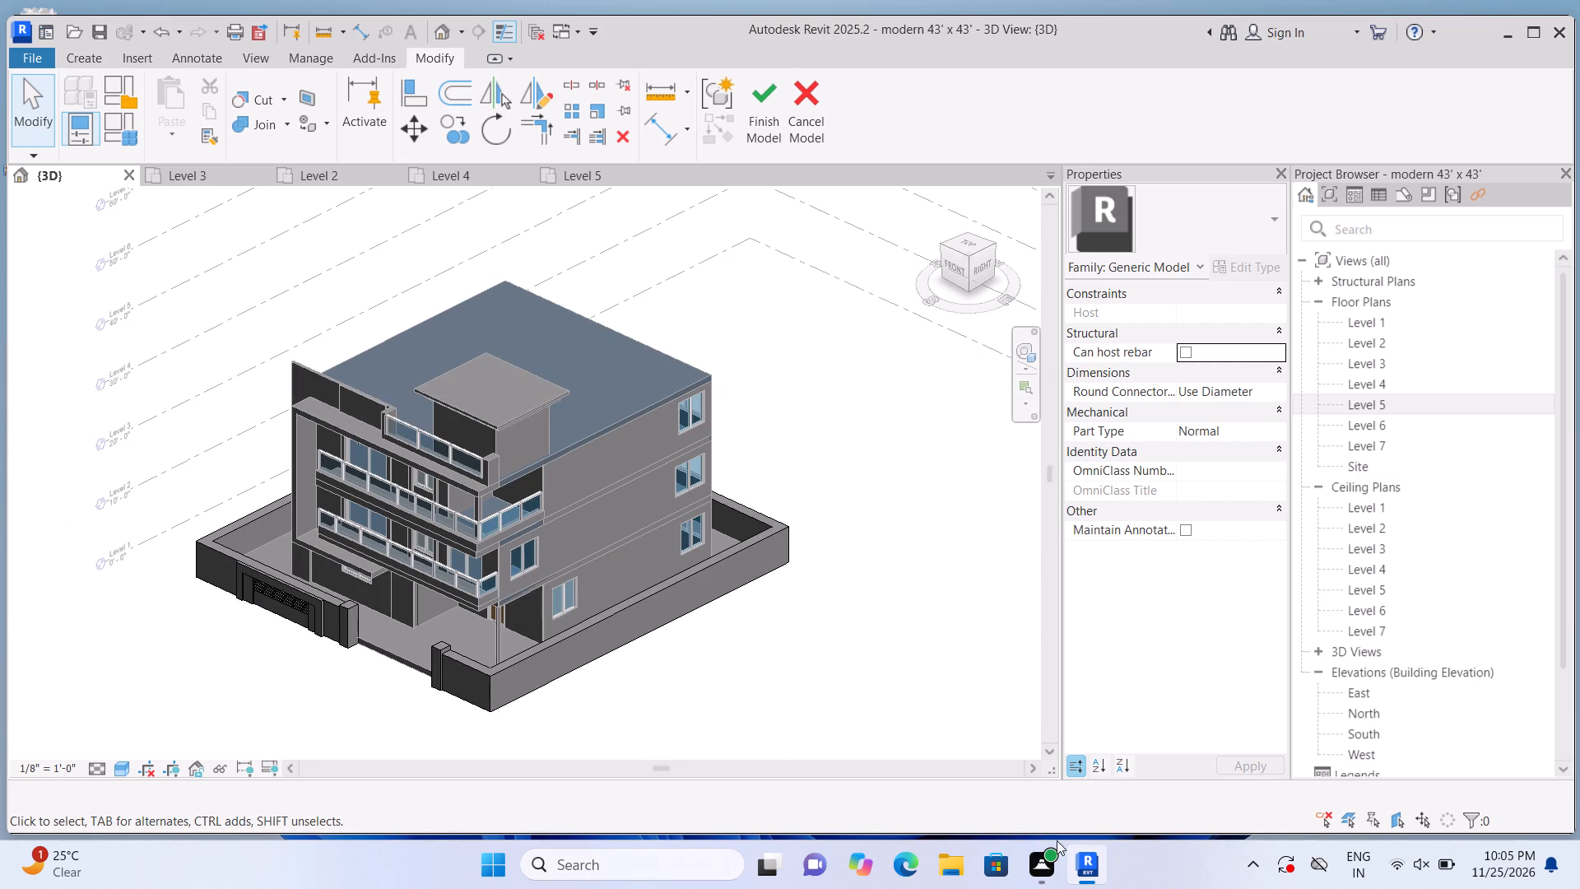
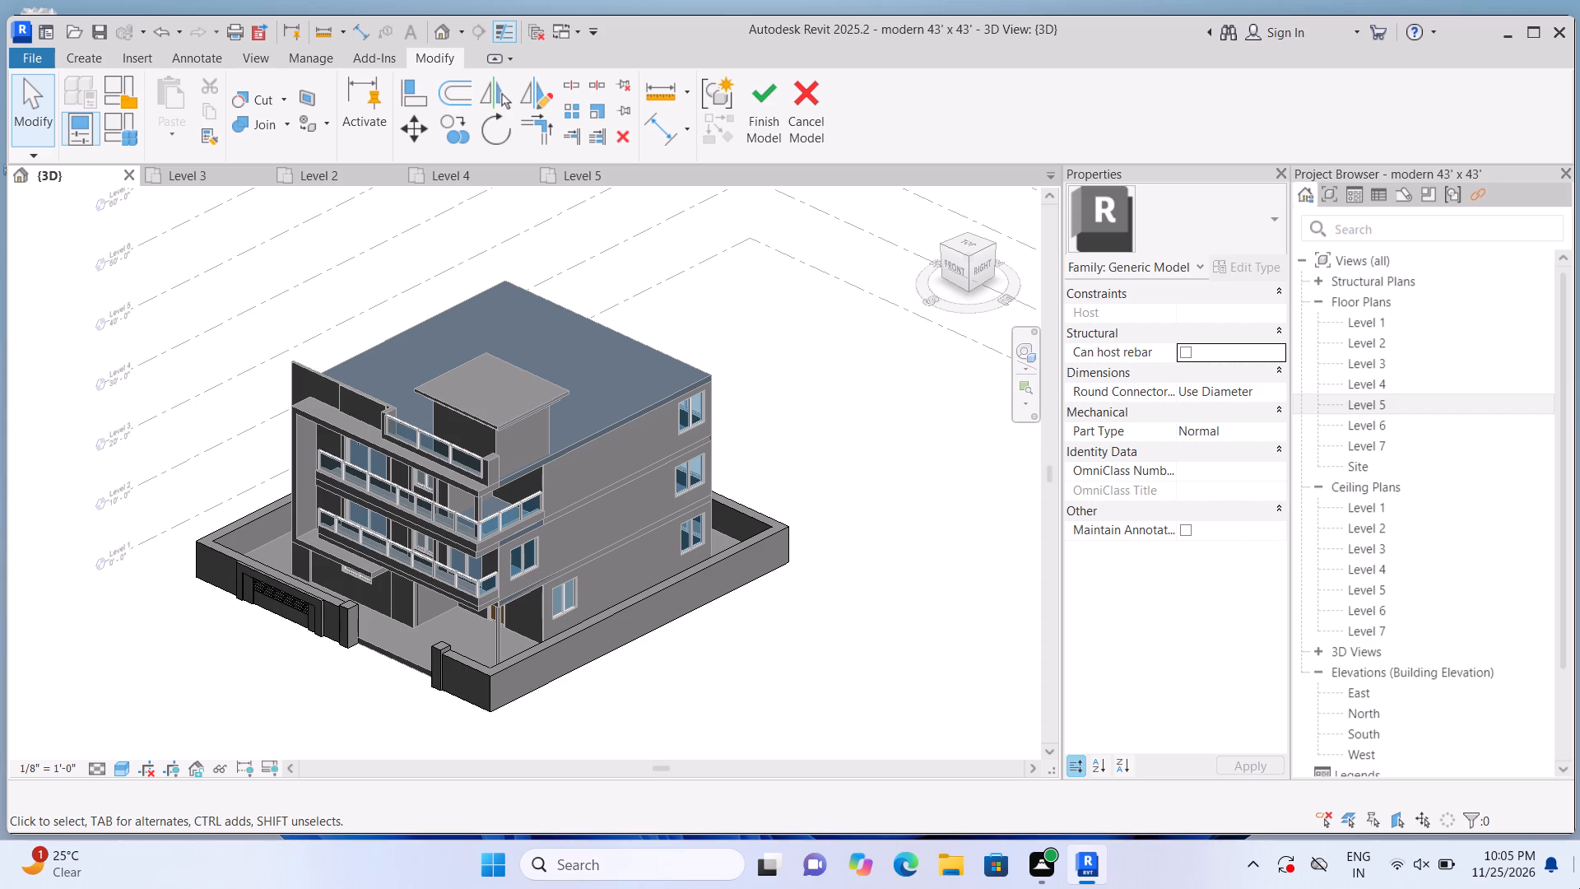
Examine the front boundary wall around the slatted panel, the gate pillars and the gate opening.
scroll(512, 374, down, 2)
scroll(501, 485, up, 2)
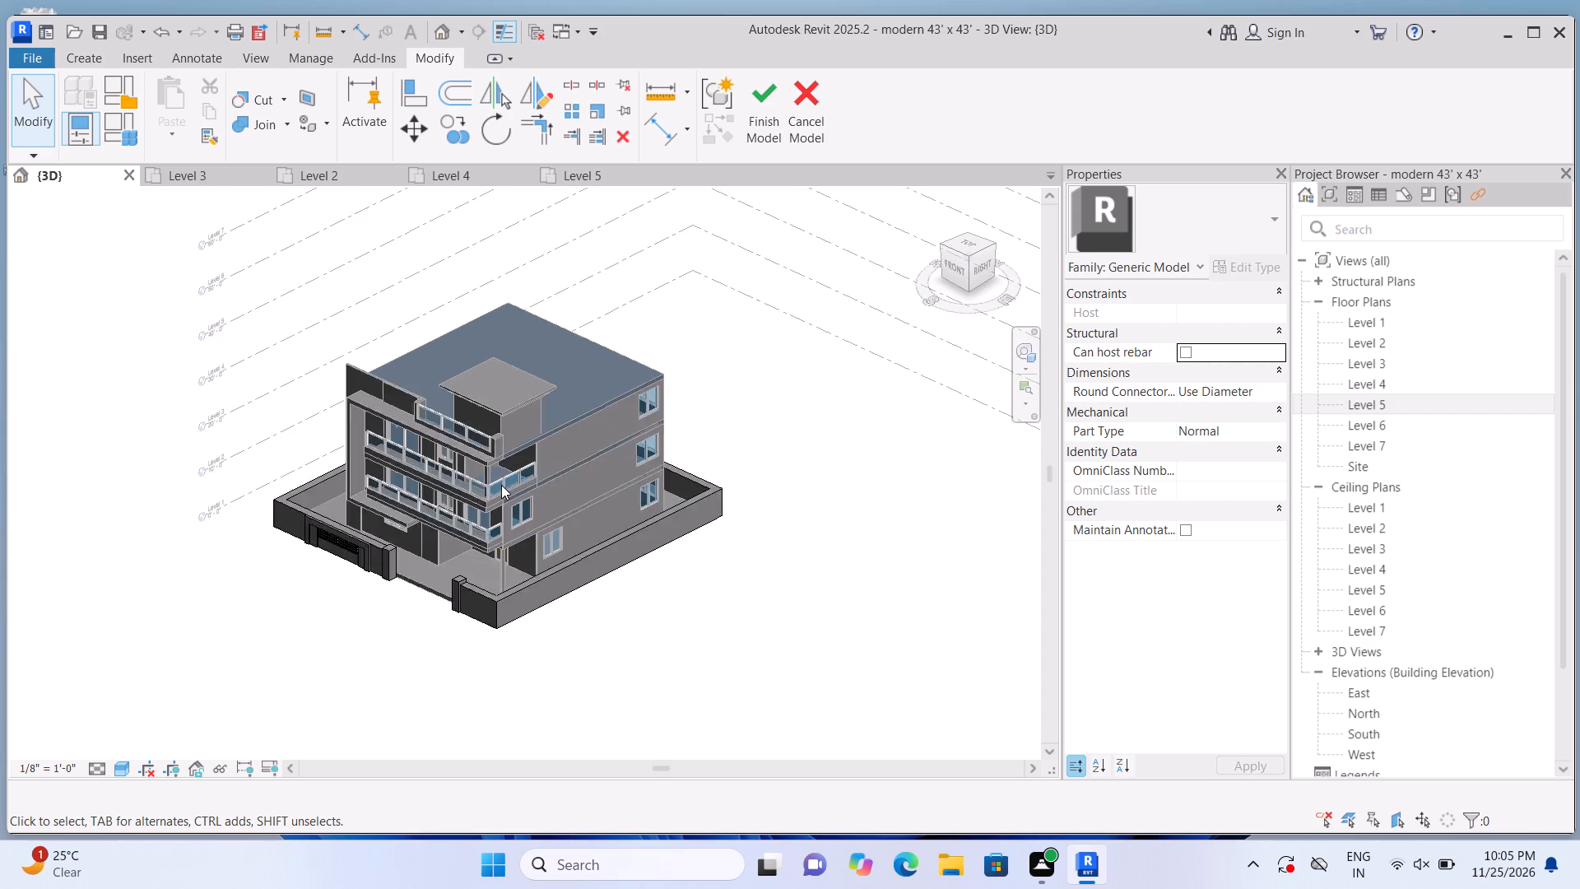
scroll(501, 485, up, 1)
scroll(184, 697, up, 2)
middle_drag(244, 594, 244, 616)
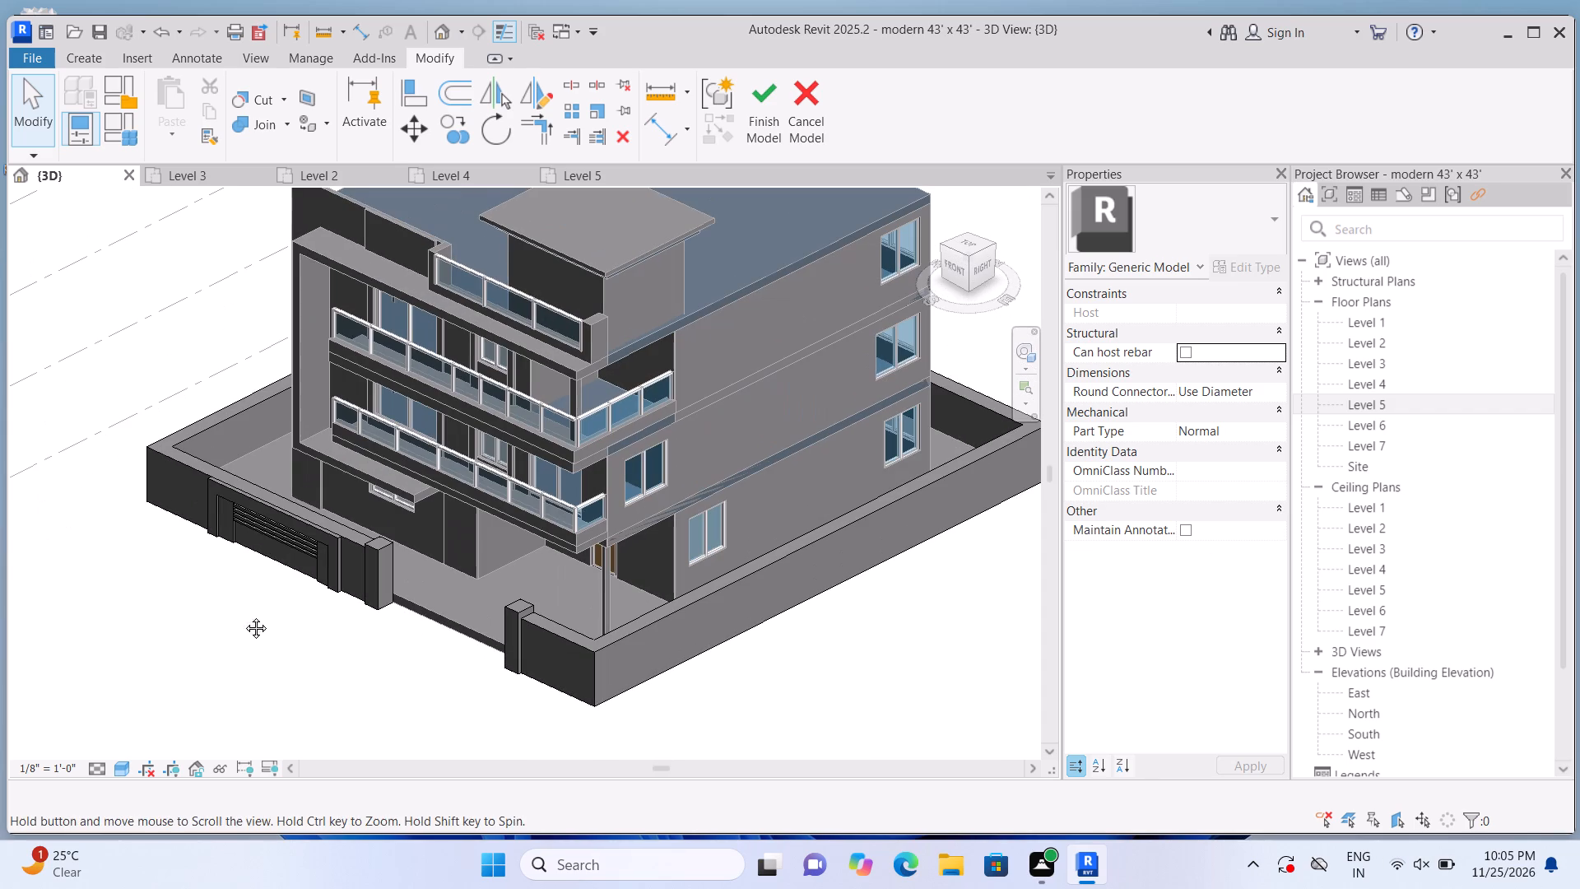
middle_drag(244, 616, 253, 669)
scroll(261, 653, up, 8)
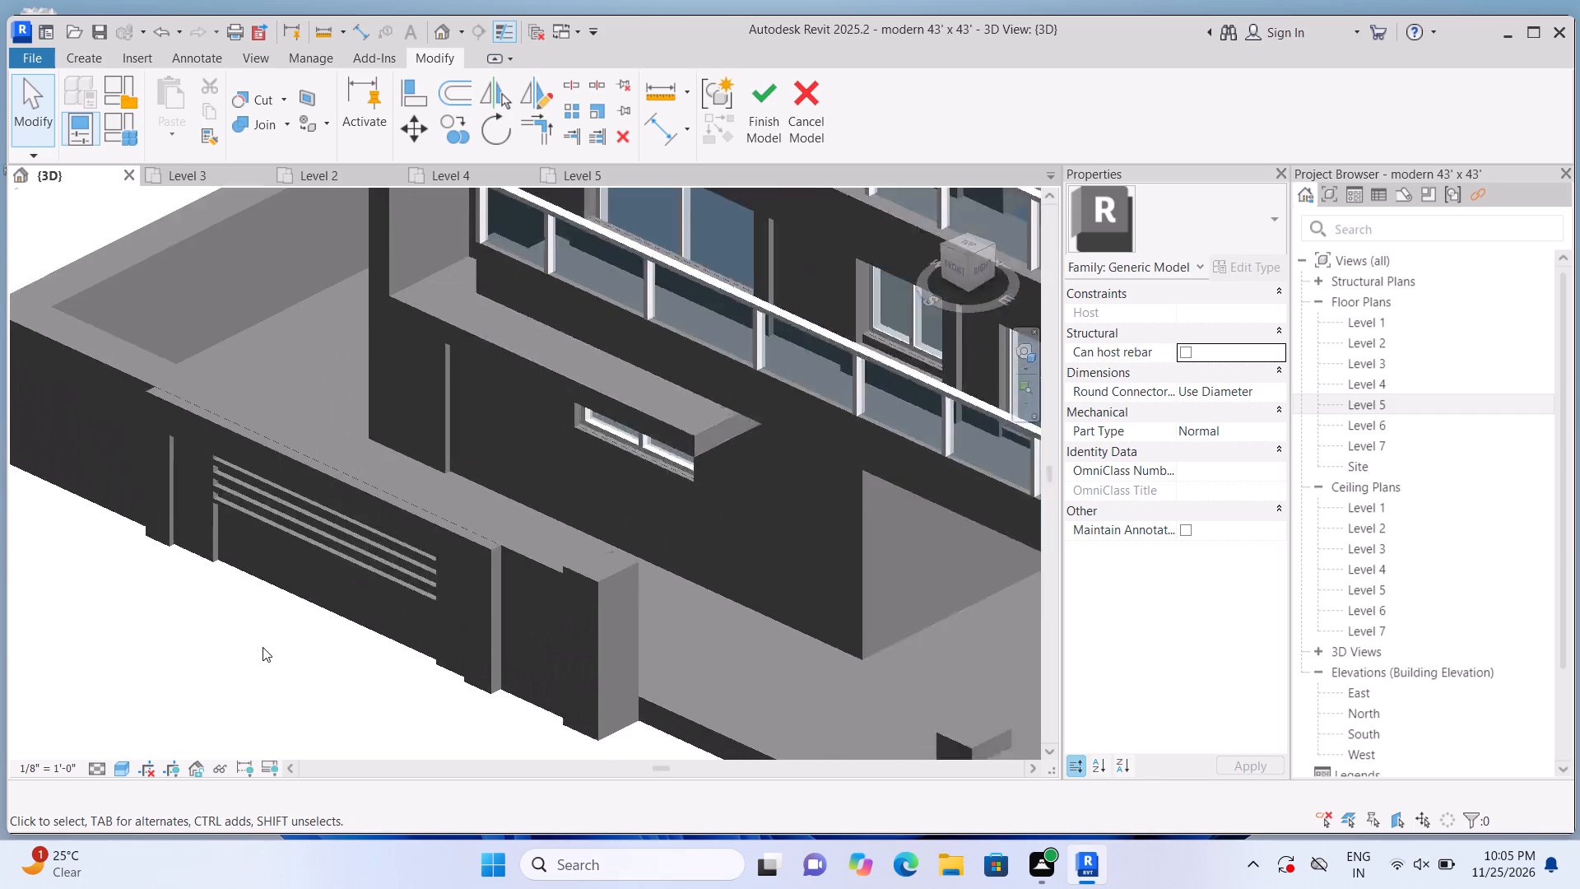
scroll(263, 647, down, 10)
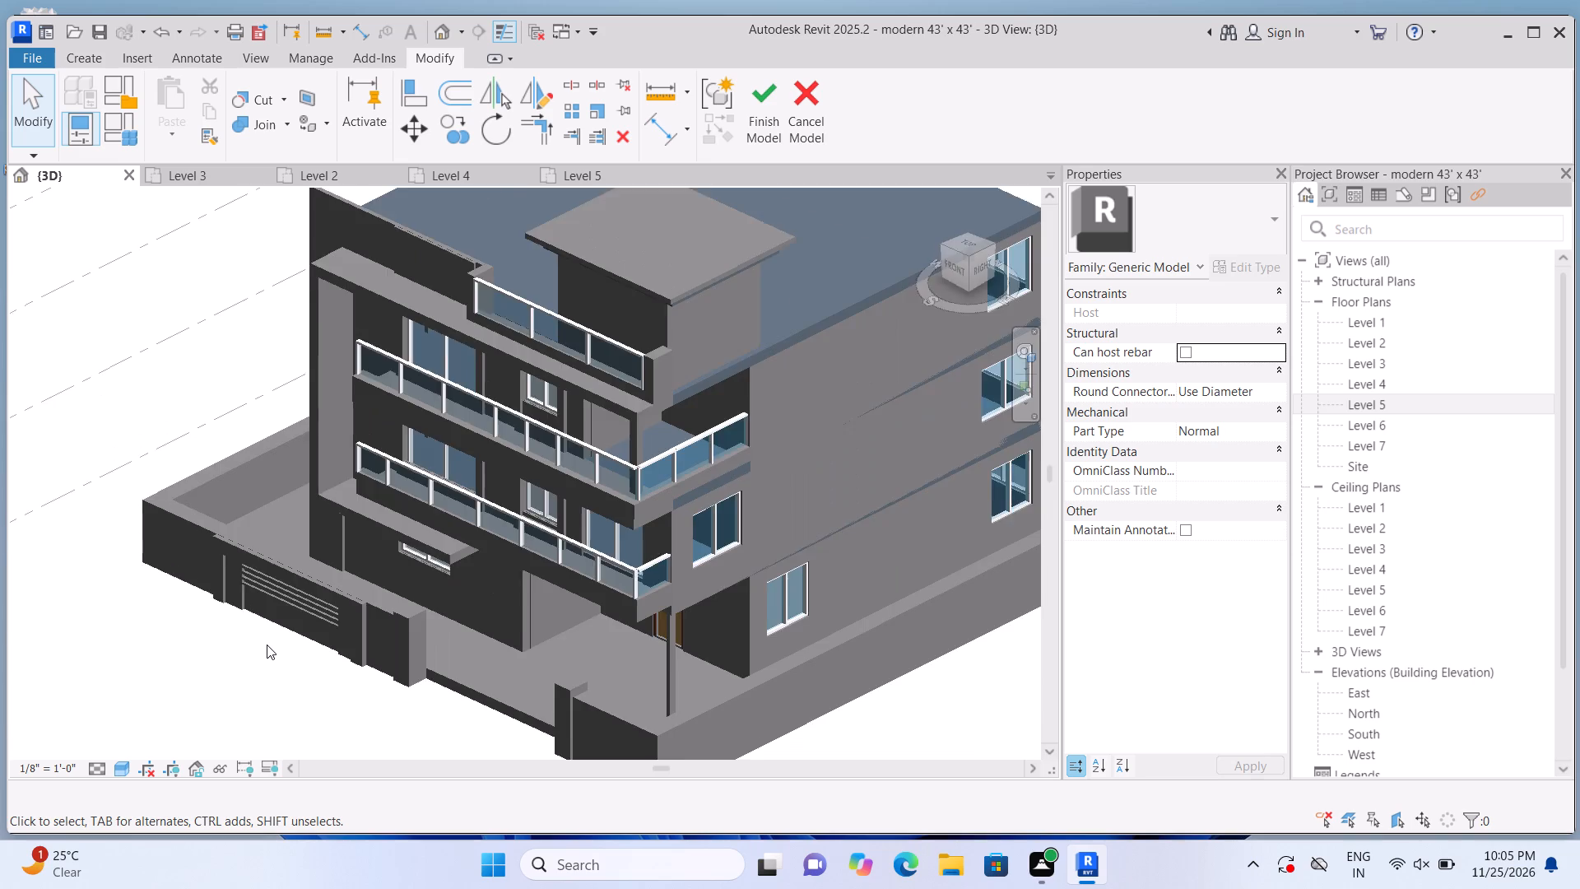
scroll(272, 635, up, 1)
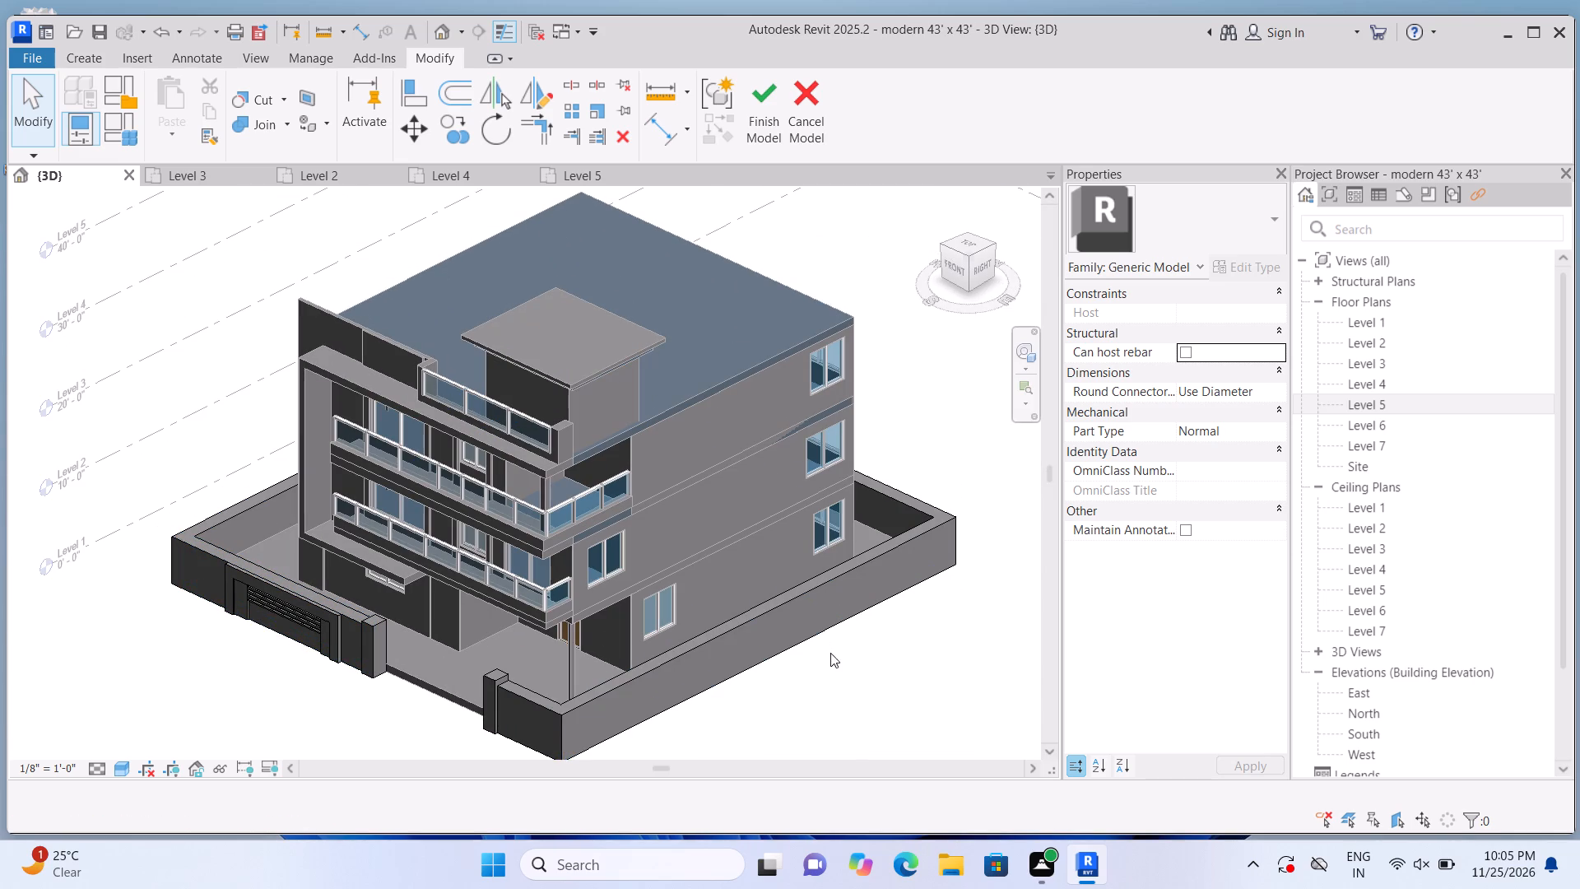
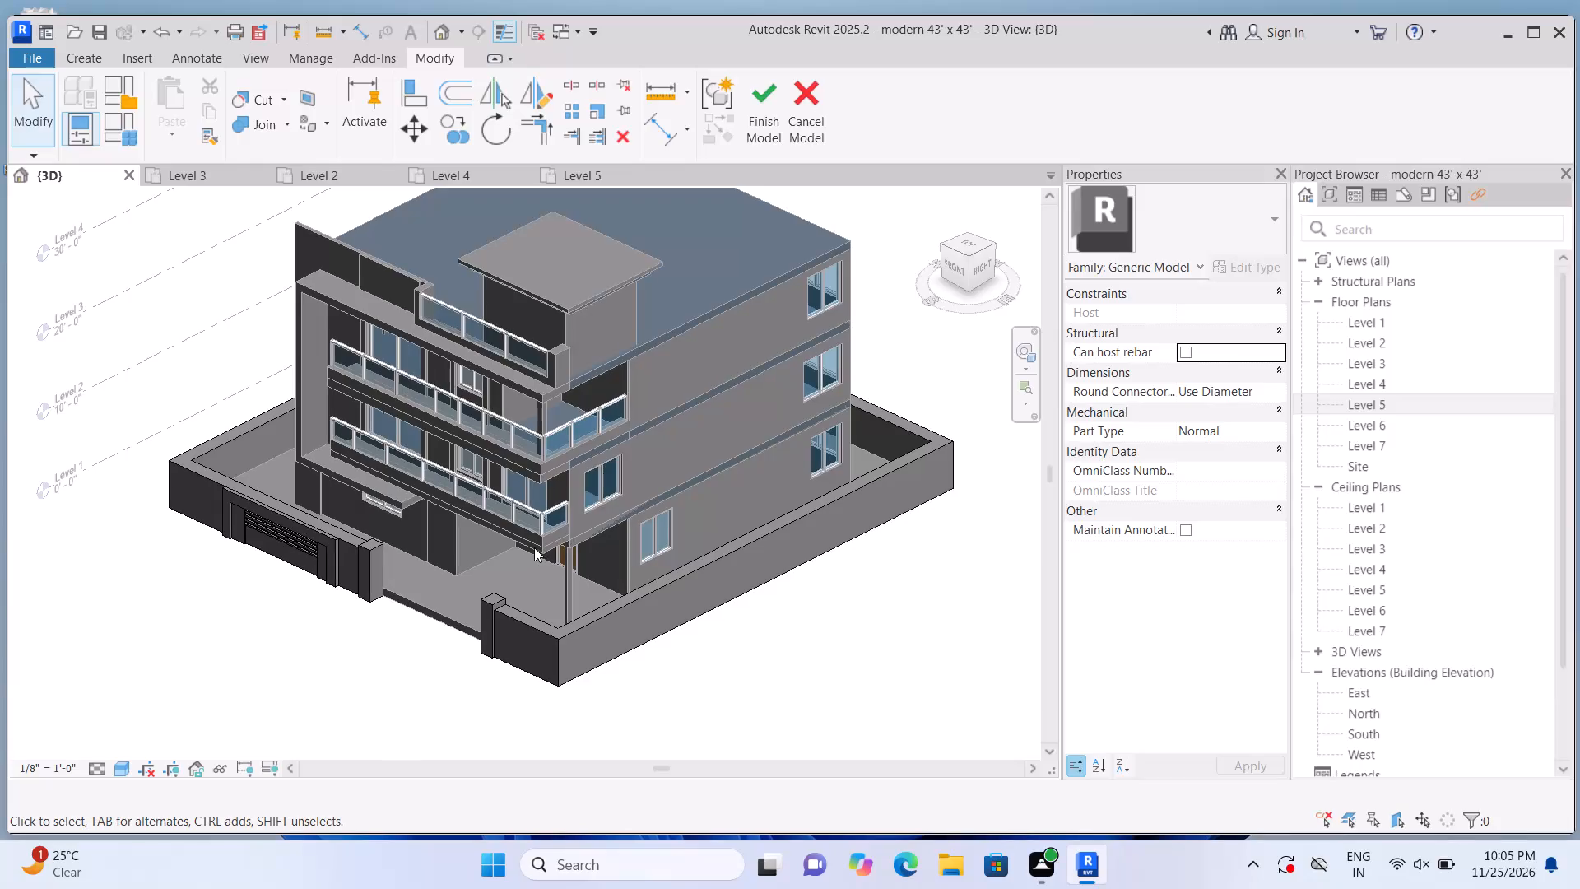
Start a void extrusion in the front 3D view and pick a plane on the house front as its work plane.
double_click(963, 263)
scroll(439, 543, up, 3)
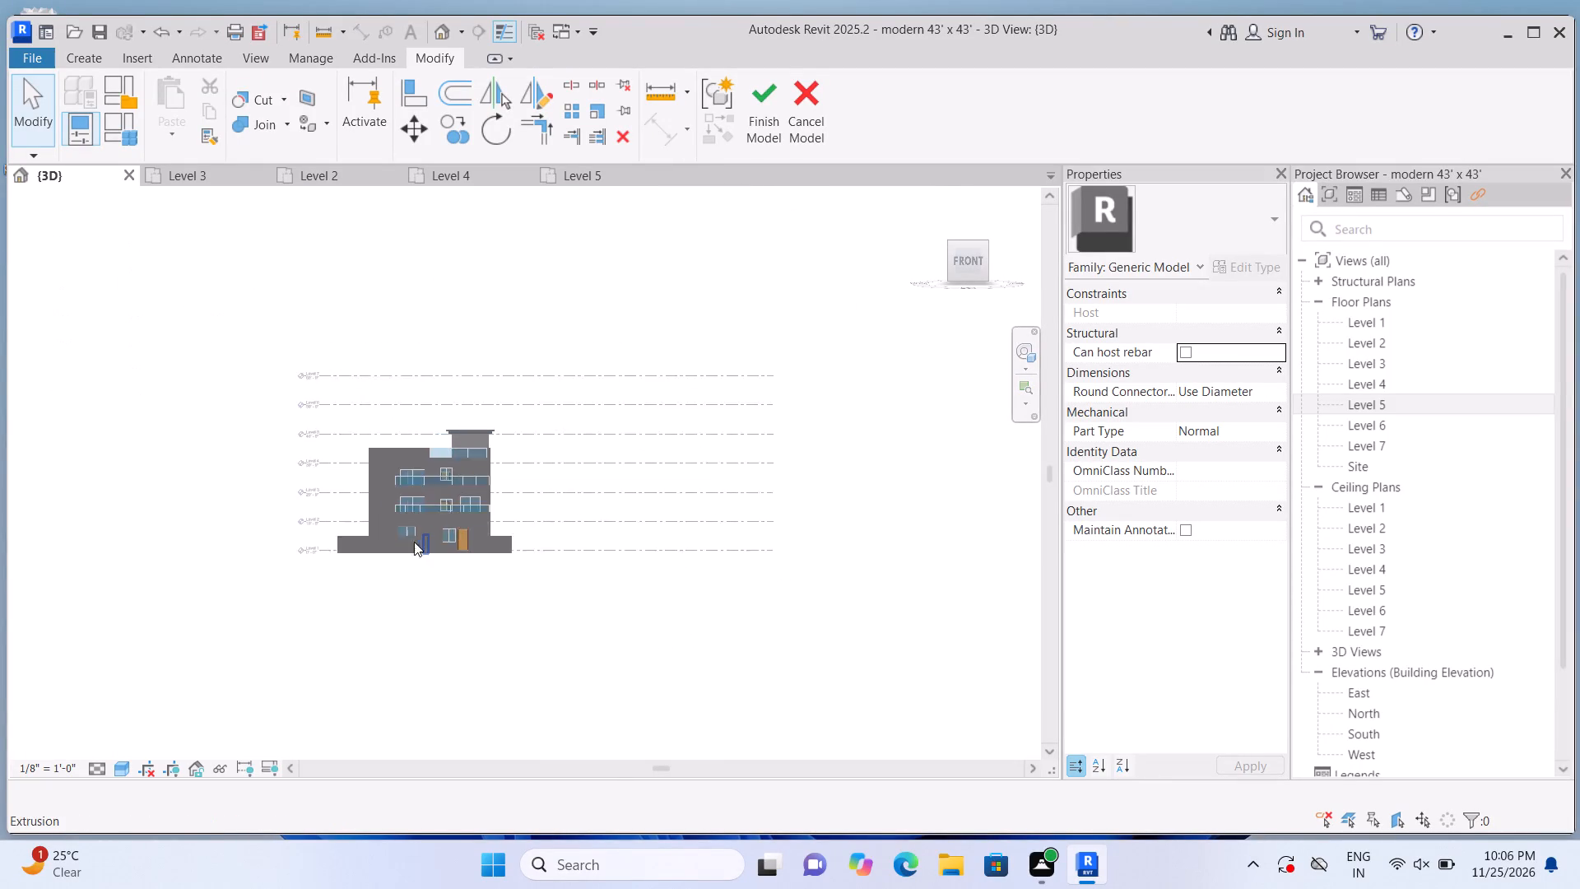
scroll(414, 542, up, 9)
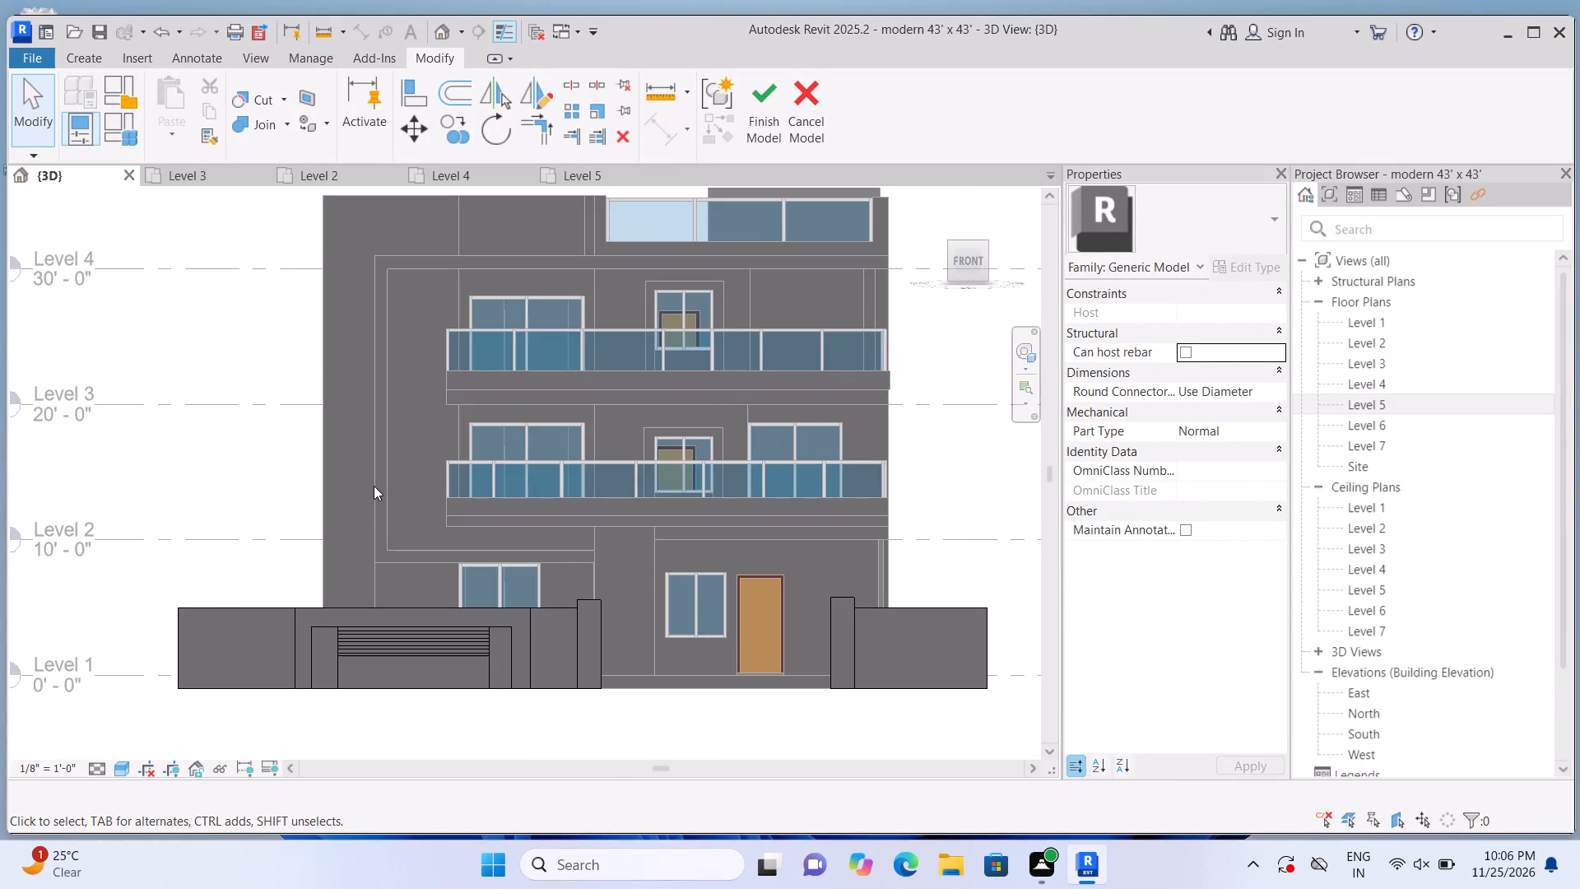
scroll(783, 365, up, 1)
middle_drag(781, 368, 768, 424)
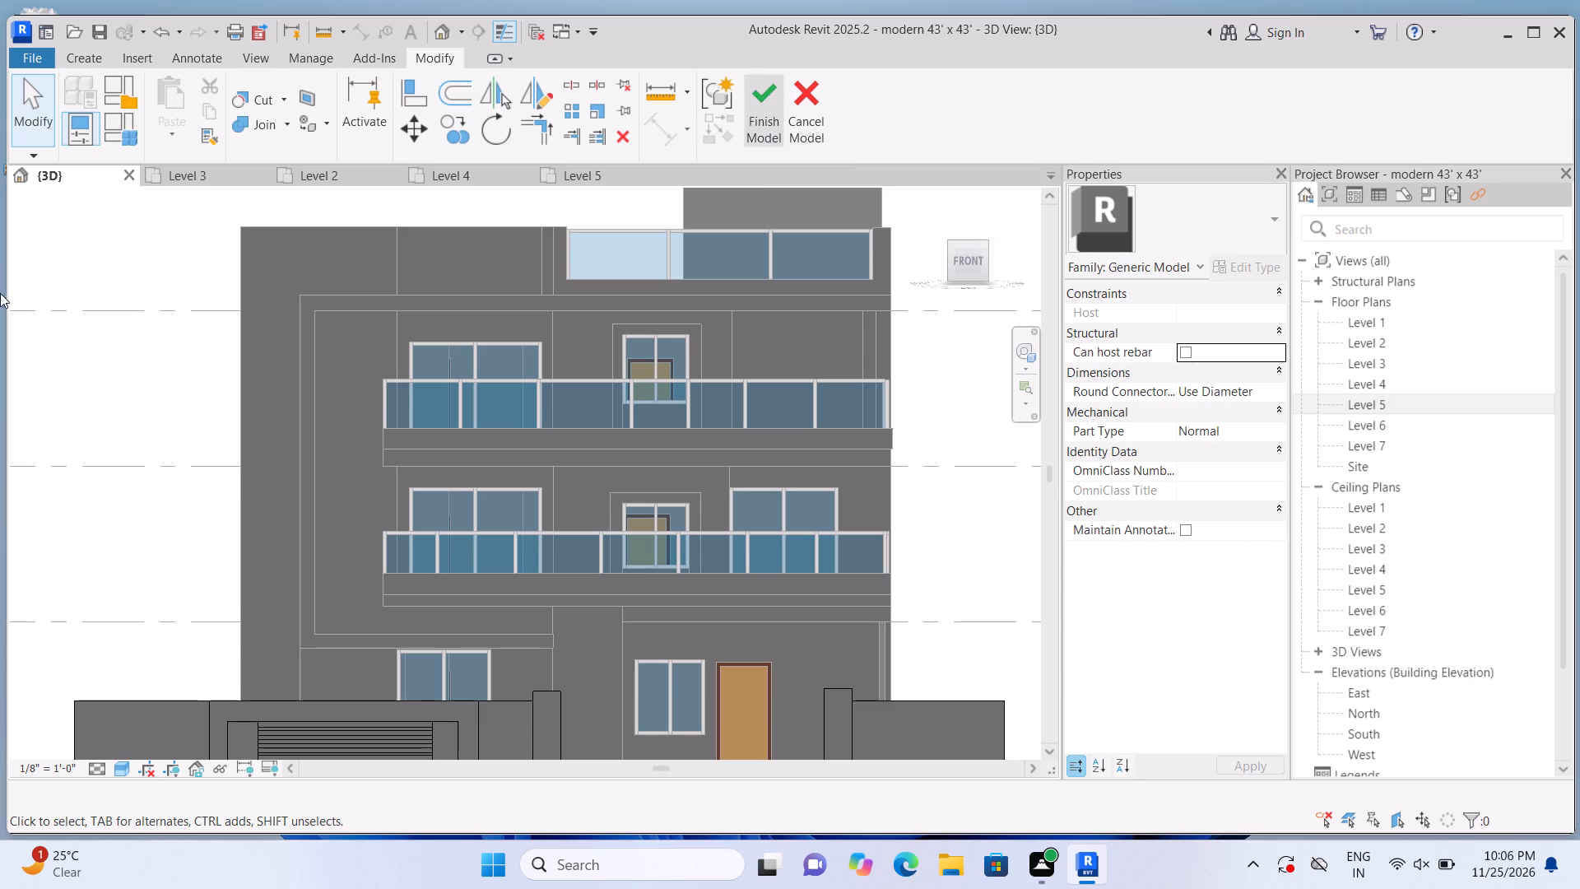
click(86, 57)
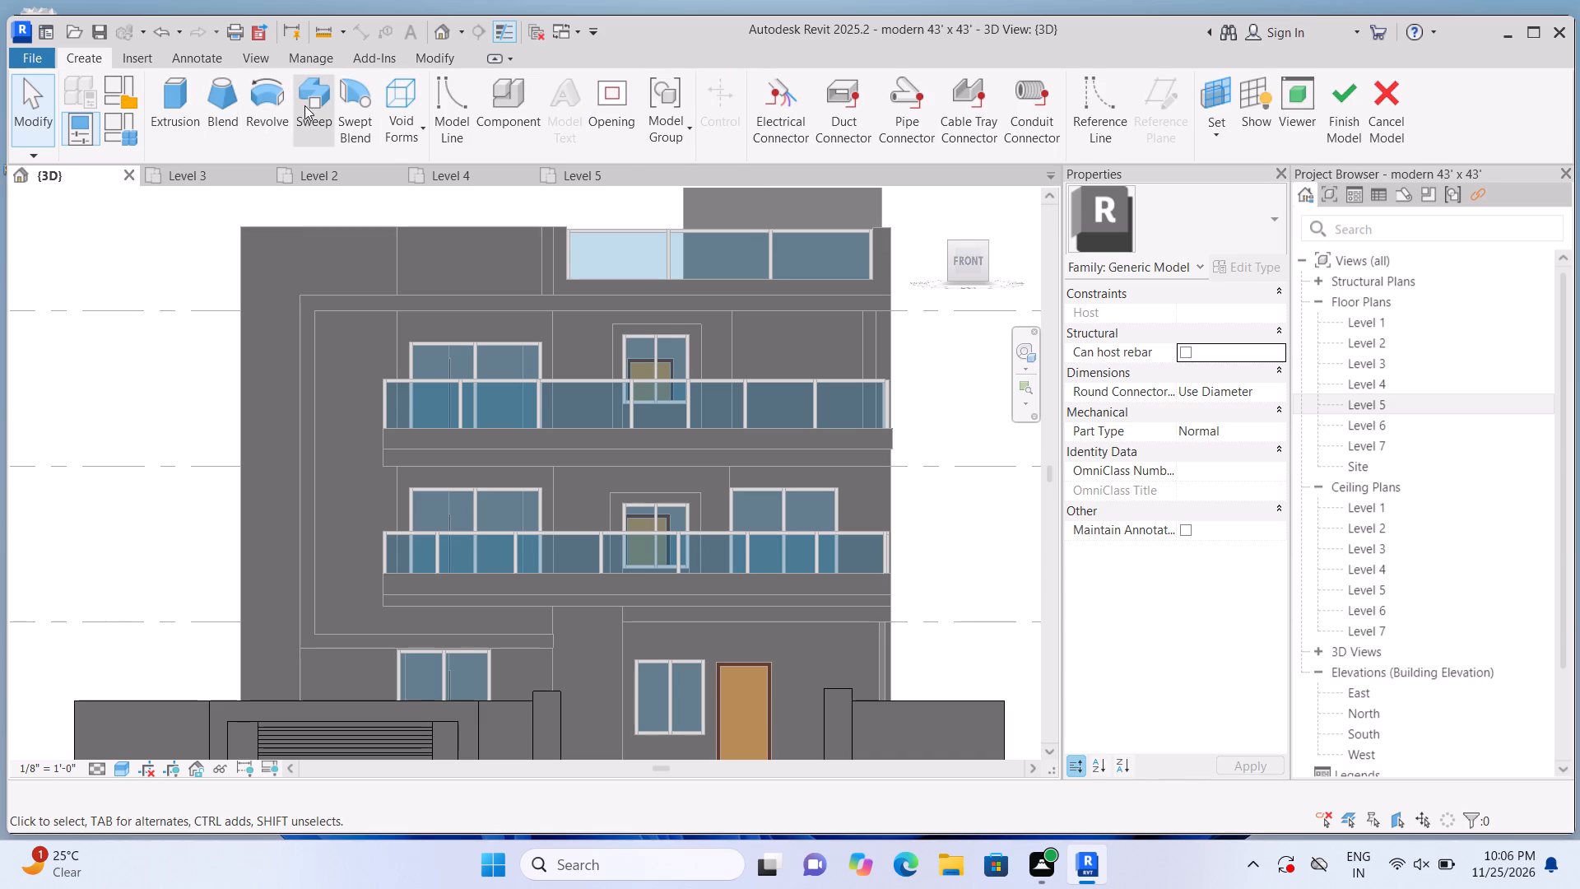
click(414, 126)
click(427, 169)
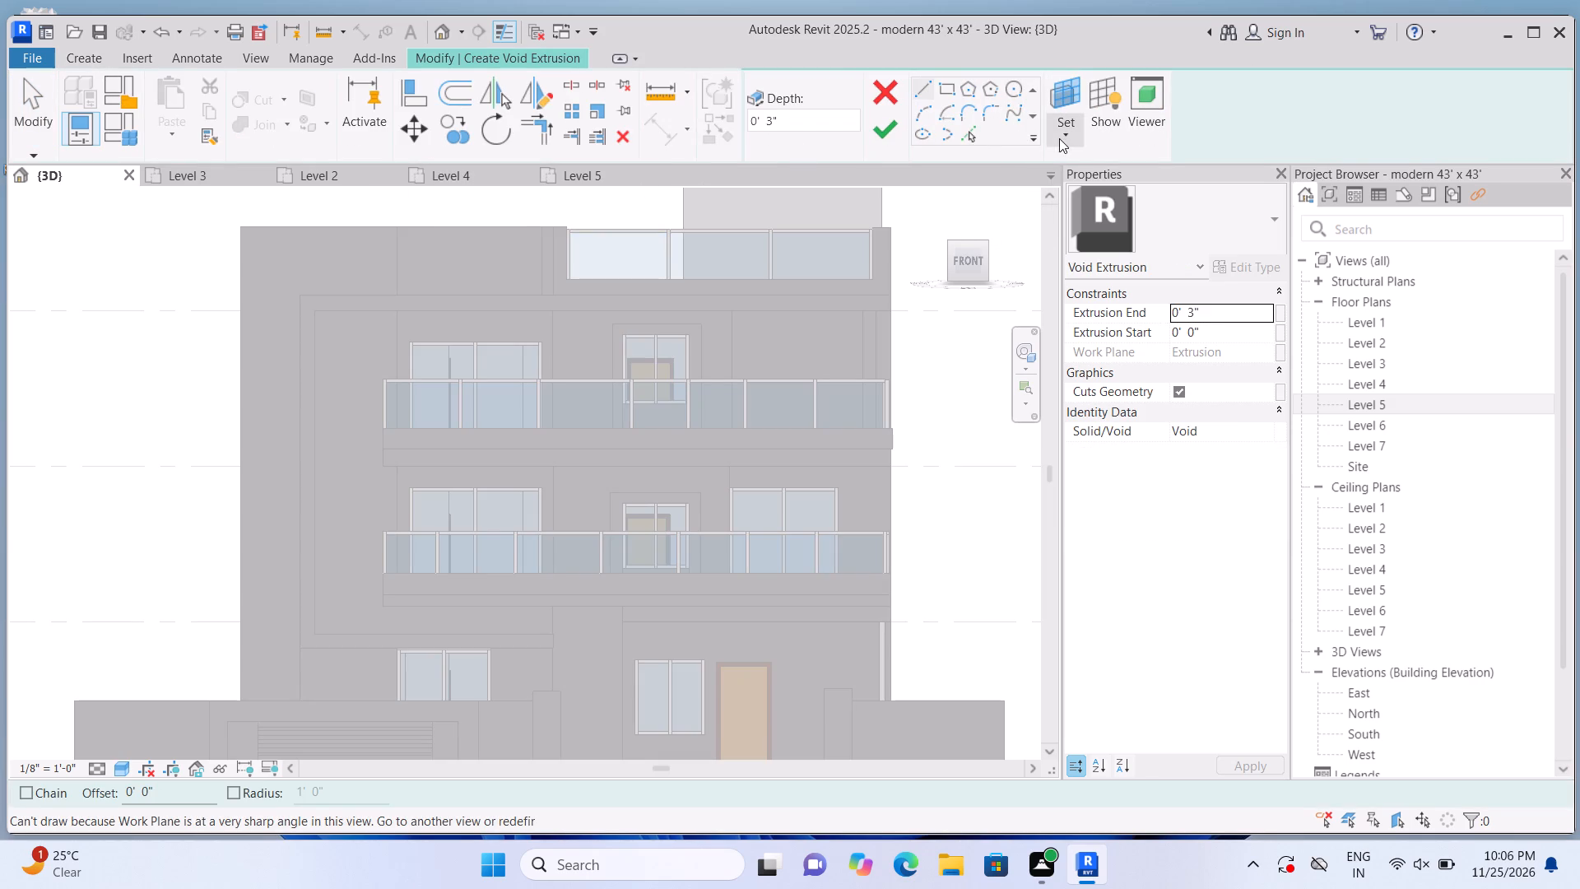
click(1073, 135)
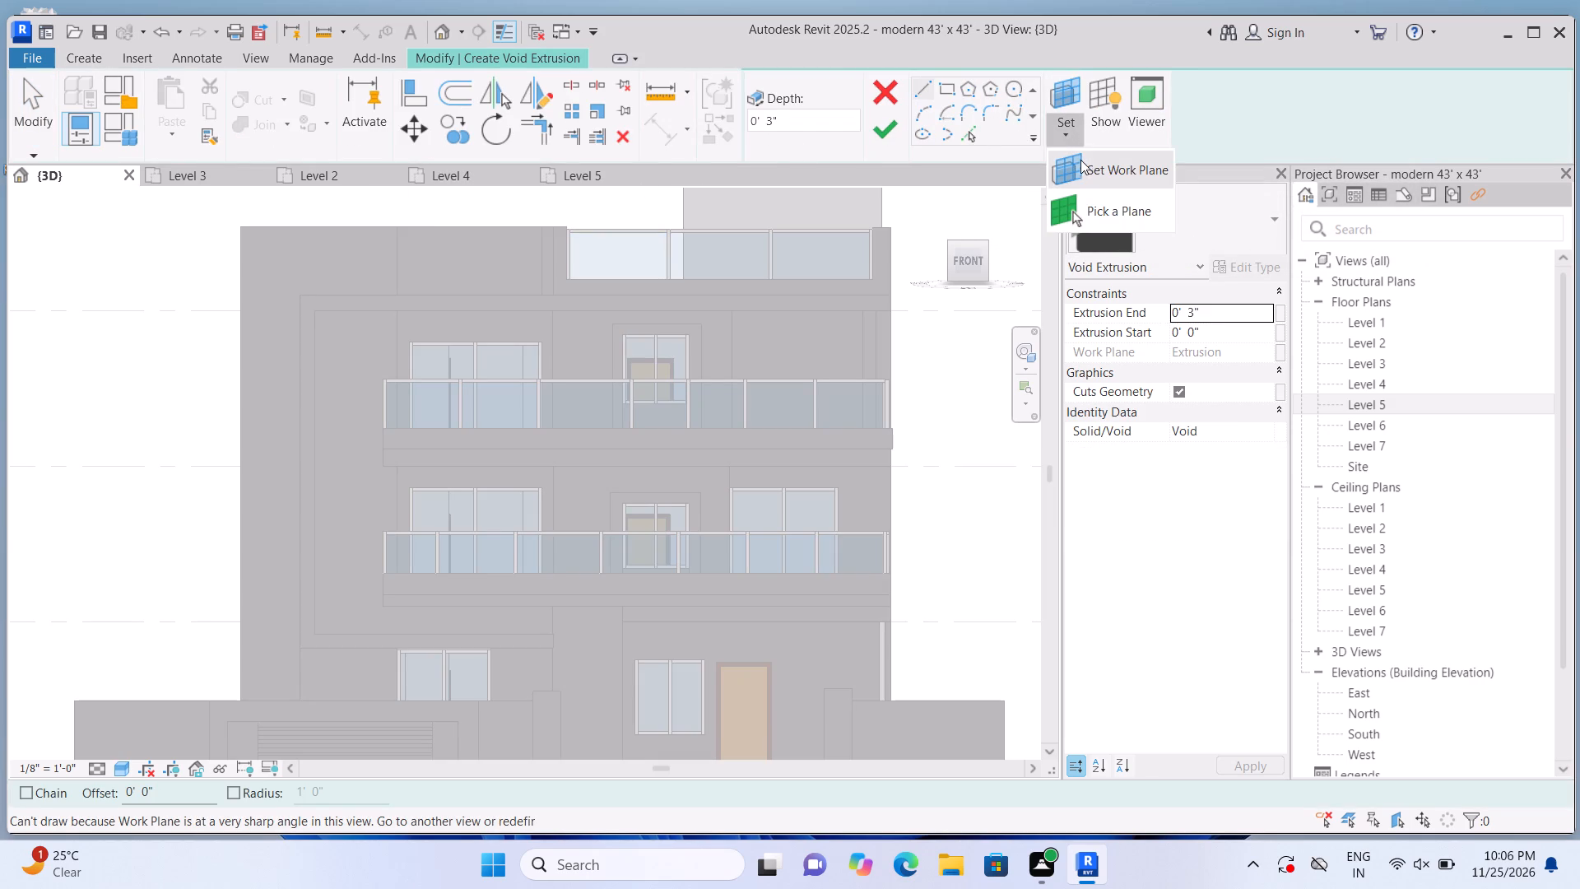
click(1091, 208)
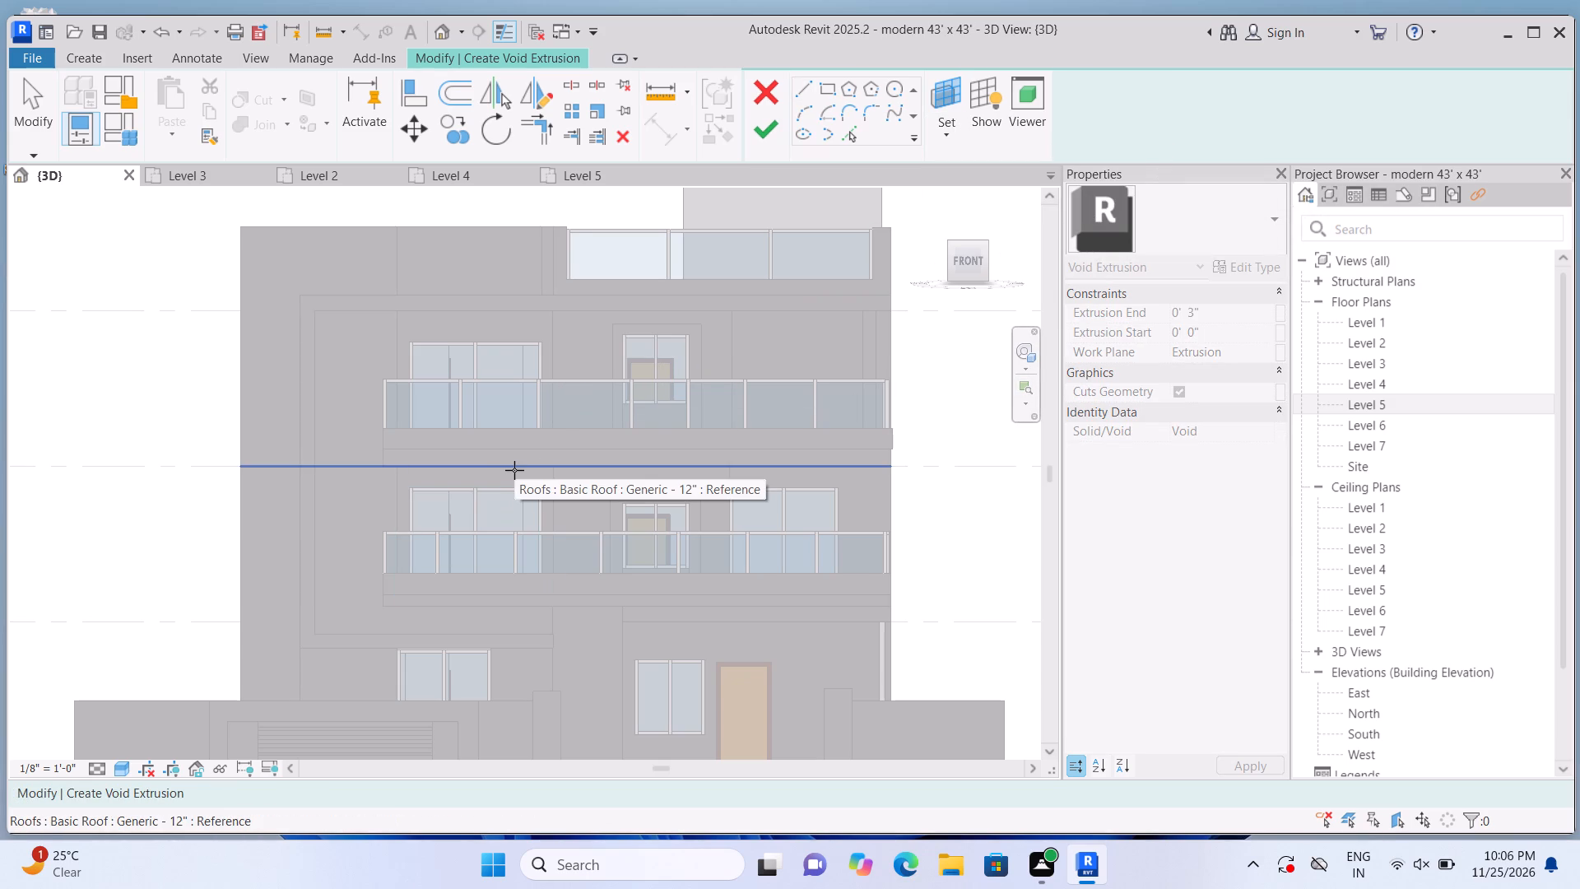
scroll(514, 470, up, 1)
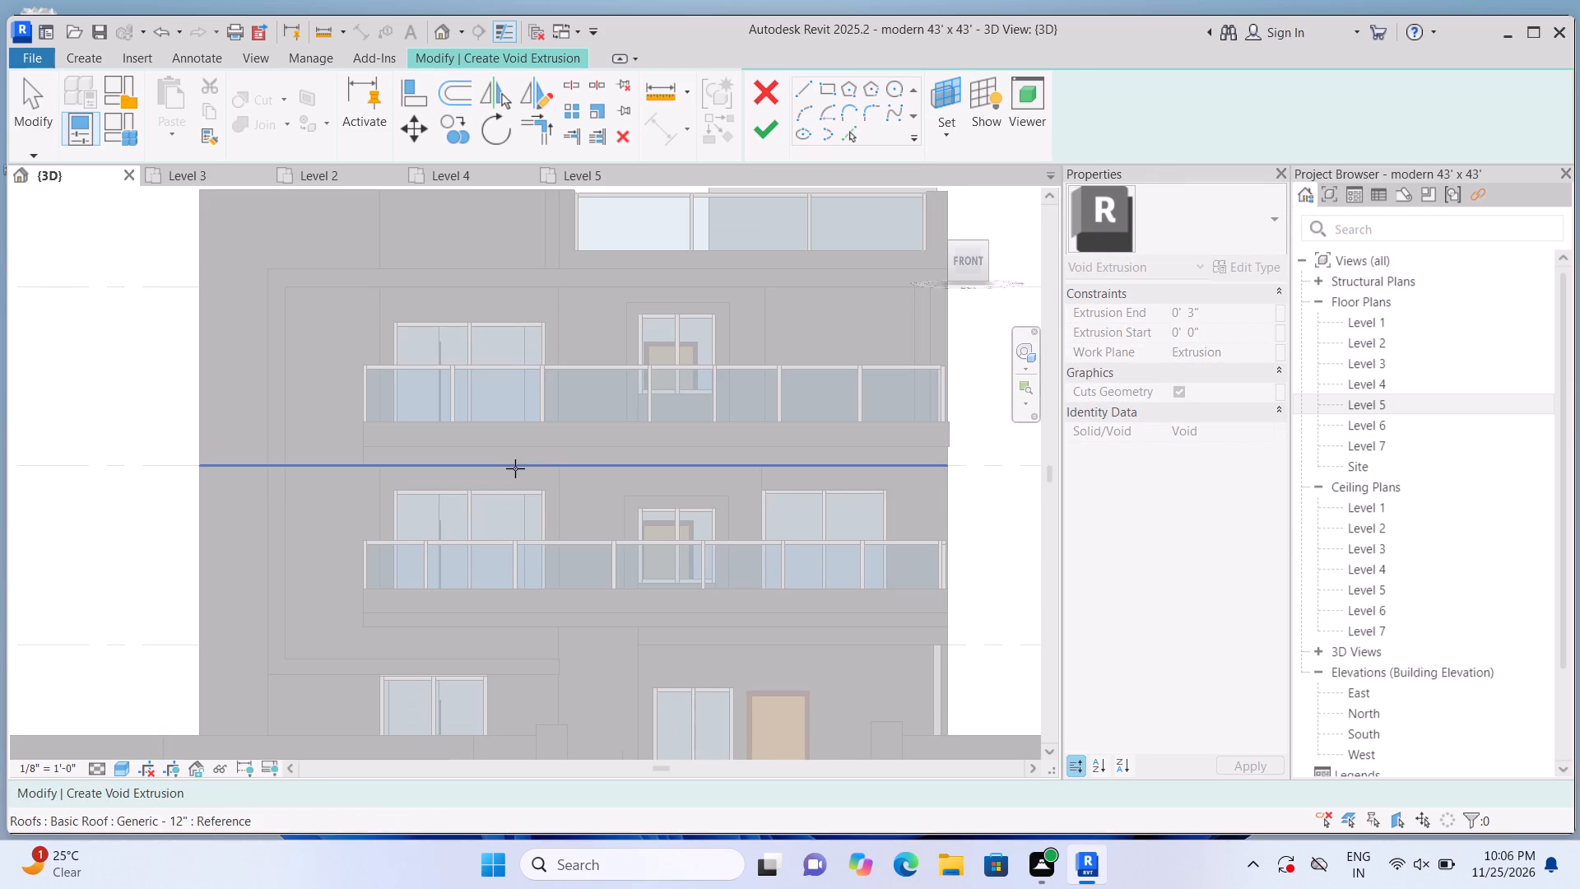
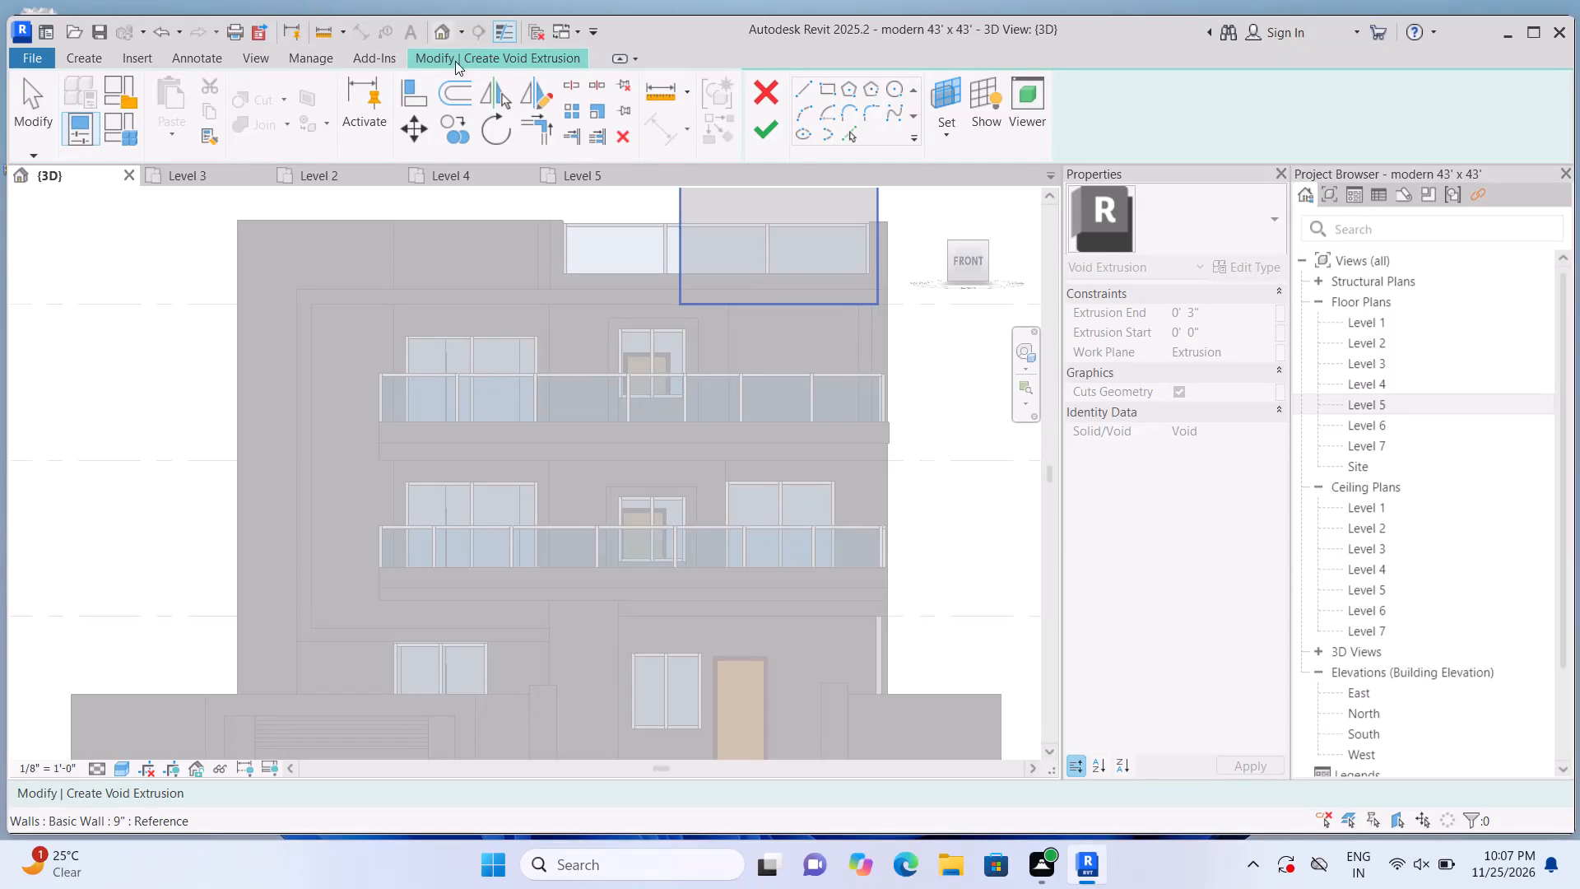
Leave the work plane selection and return the 3D view of the house to its home orientation.
click(443, 33)
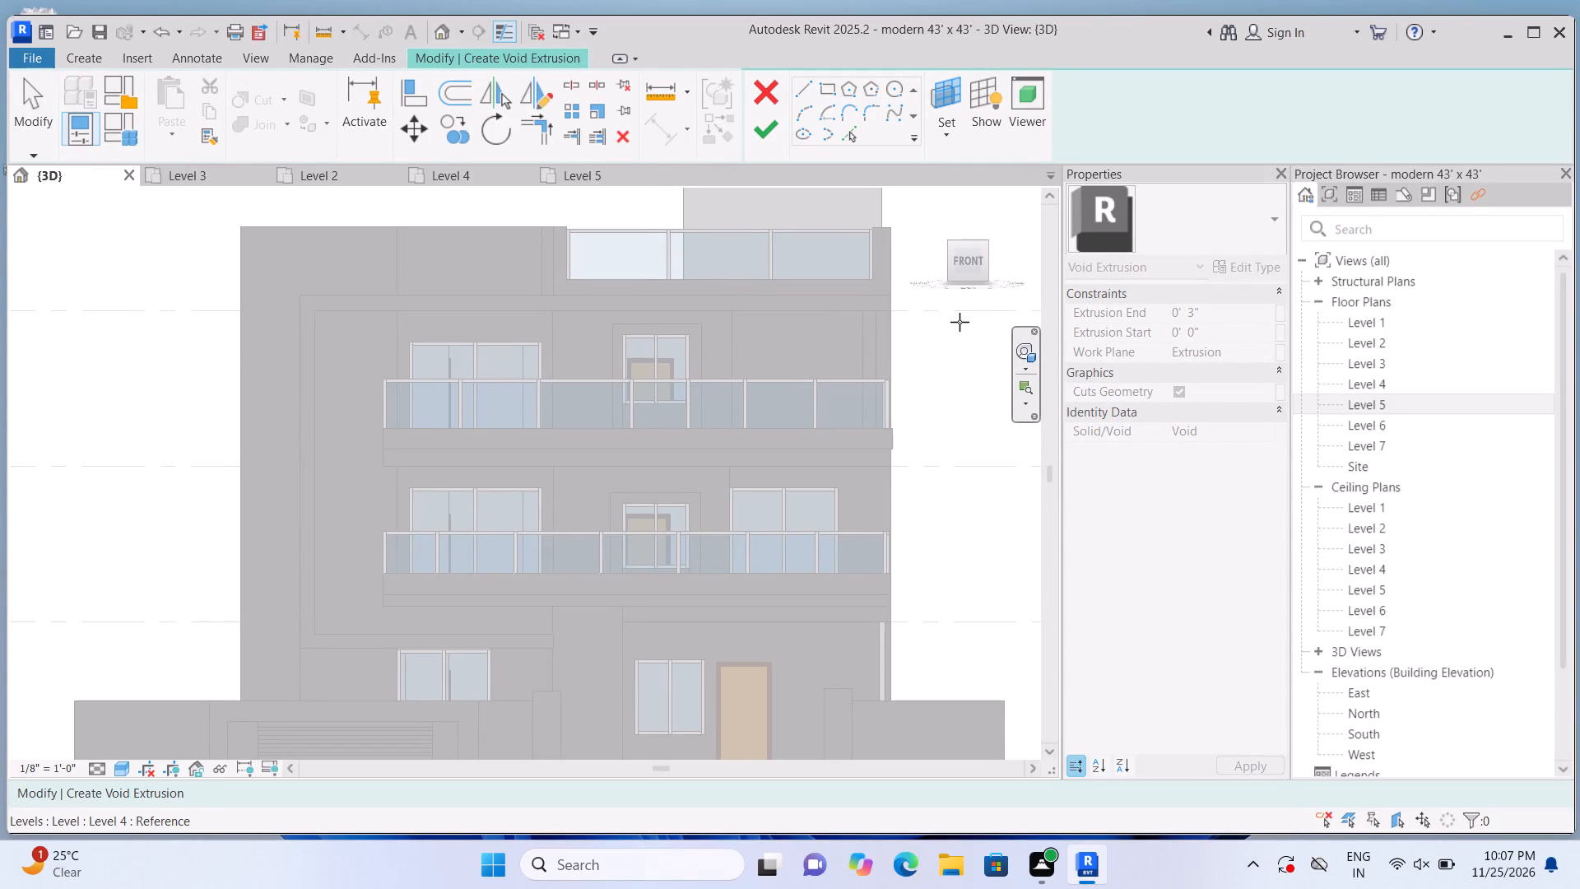
key(Escape)
scroll(918, 315, down, 3)
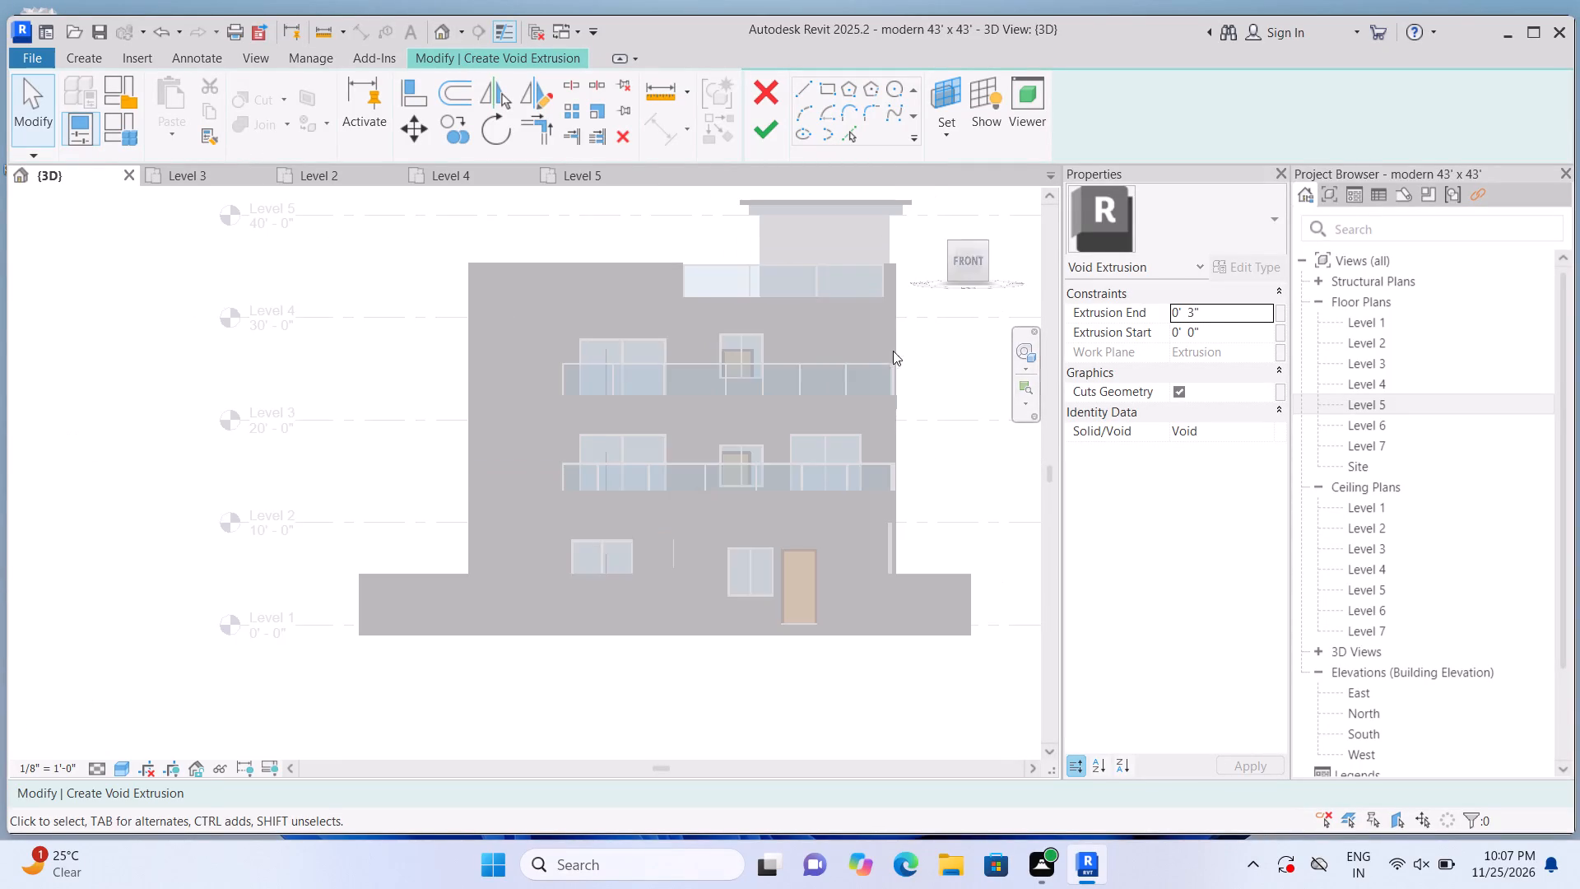
scroll(941, 255, up, 1)
click(927, 195)
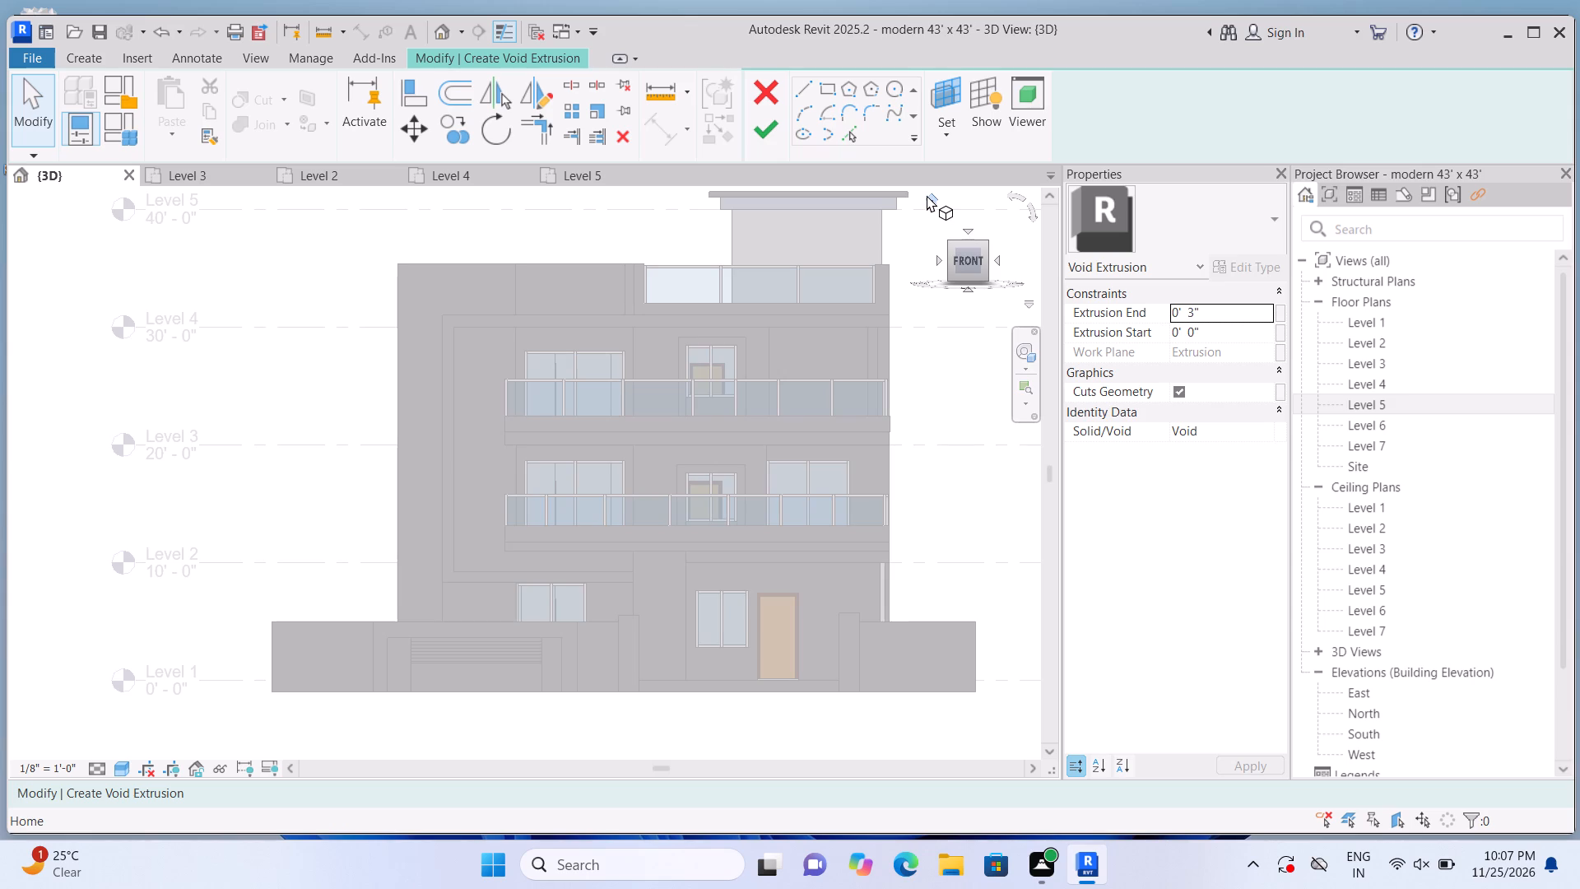
scroll(780, 365, up, 1)
scroll(376, 558, up, 6)
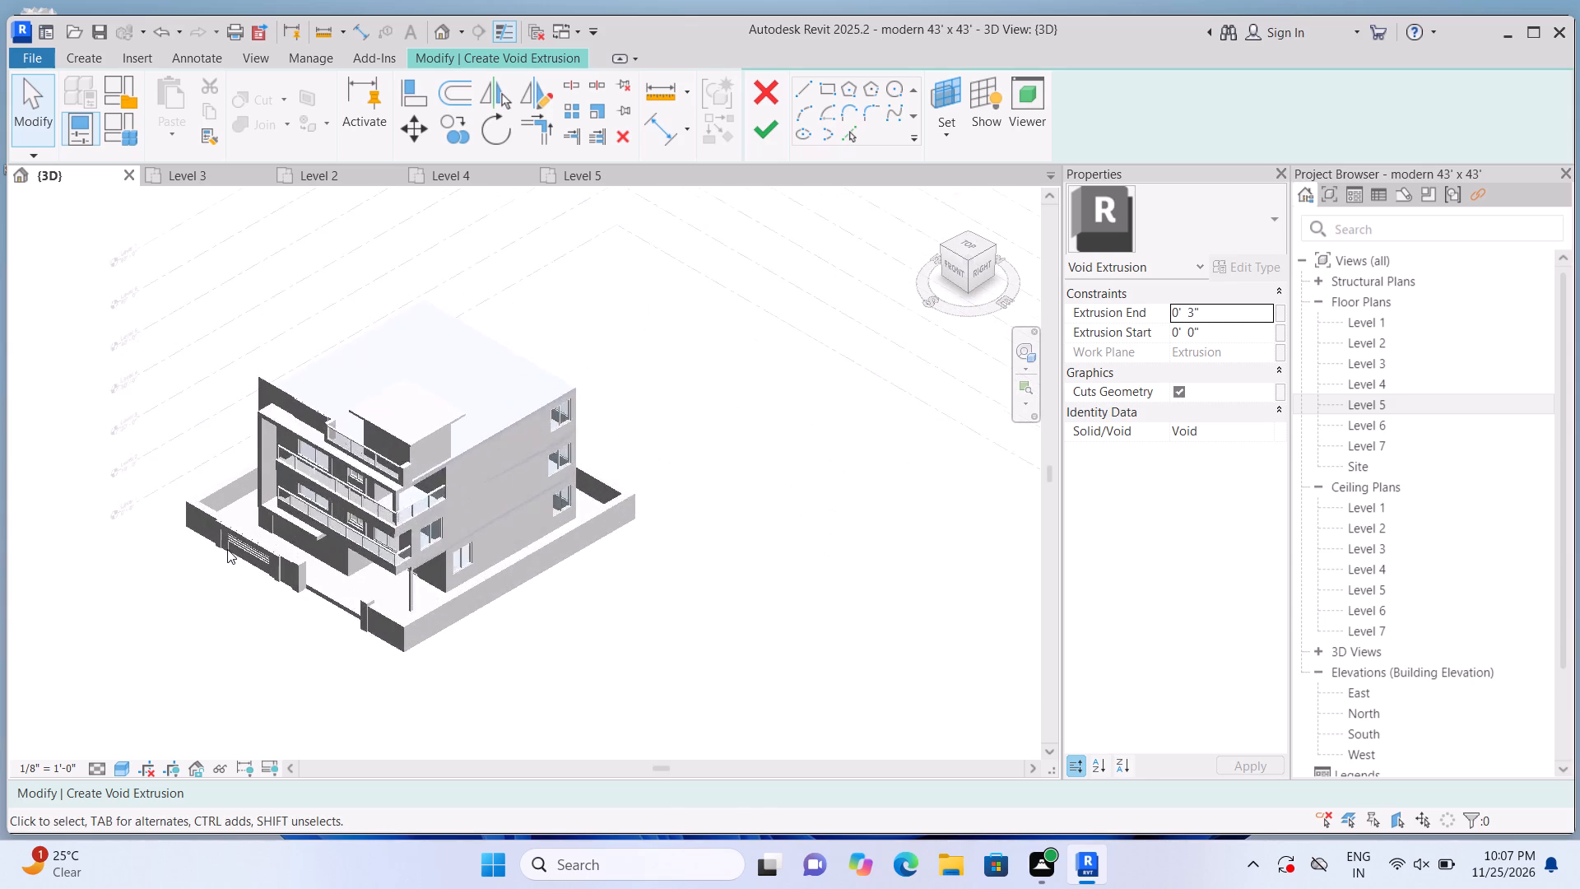
scroll(227, 549, up, 3)
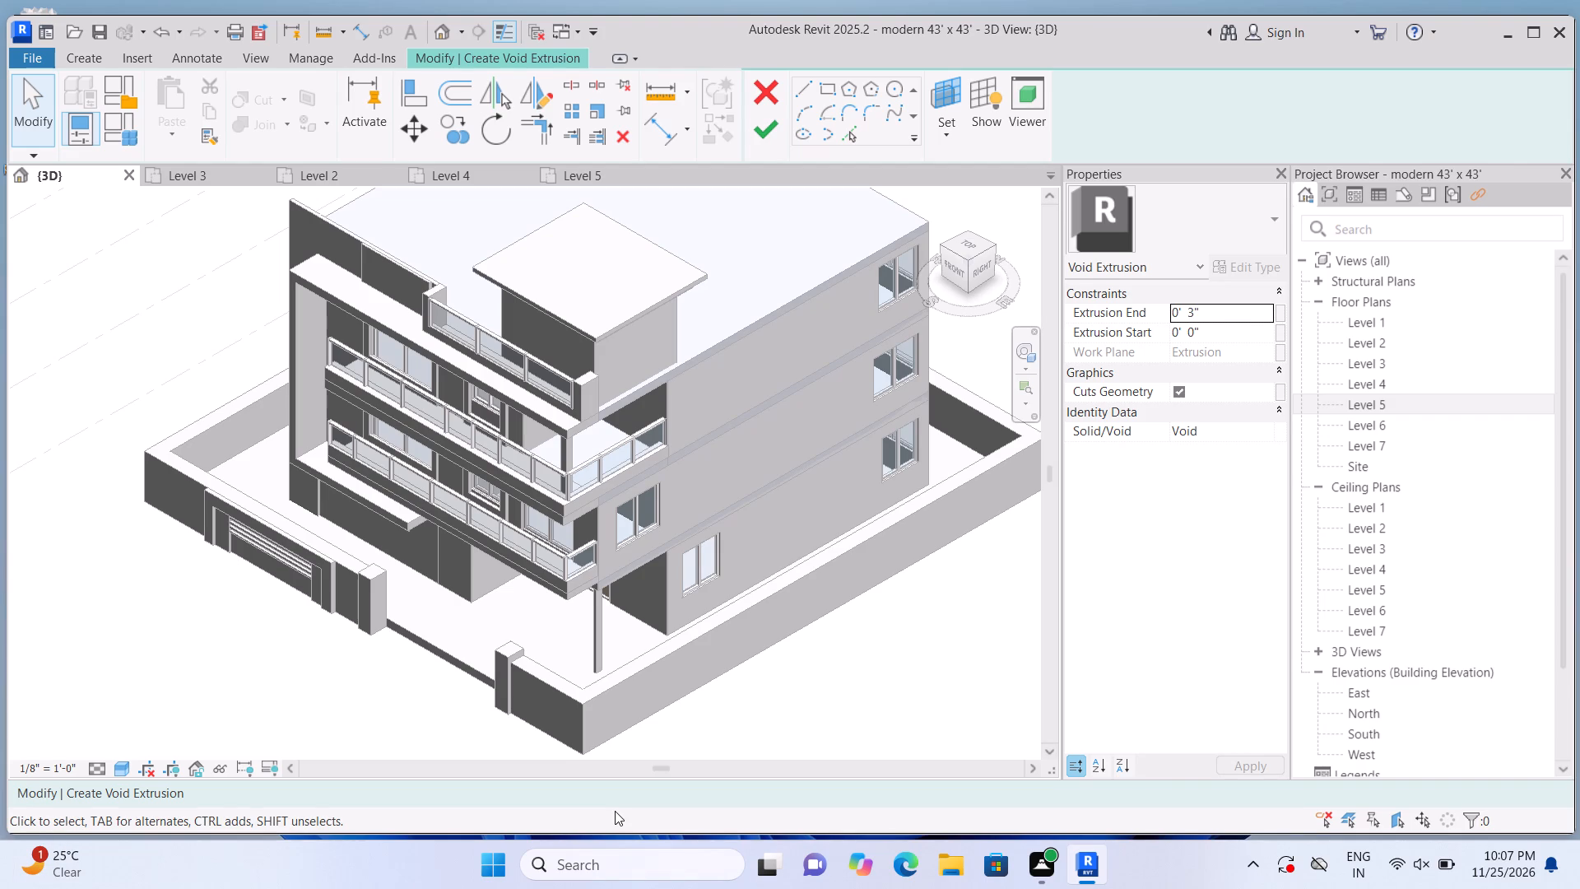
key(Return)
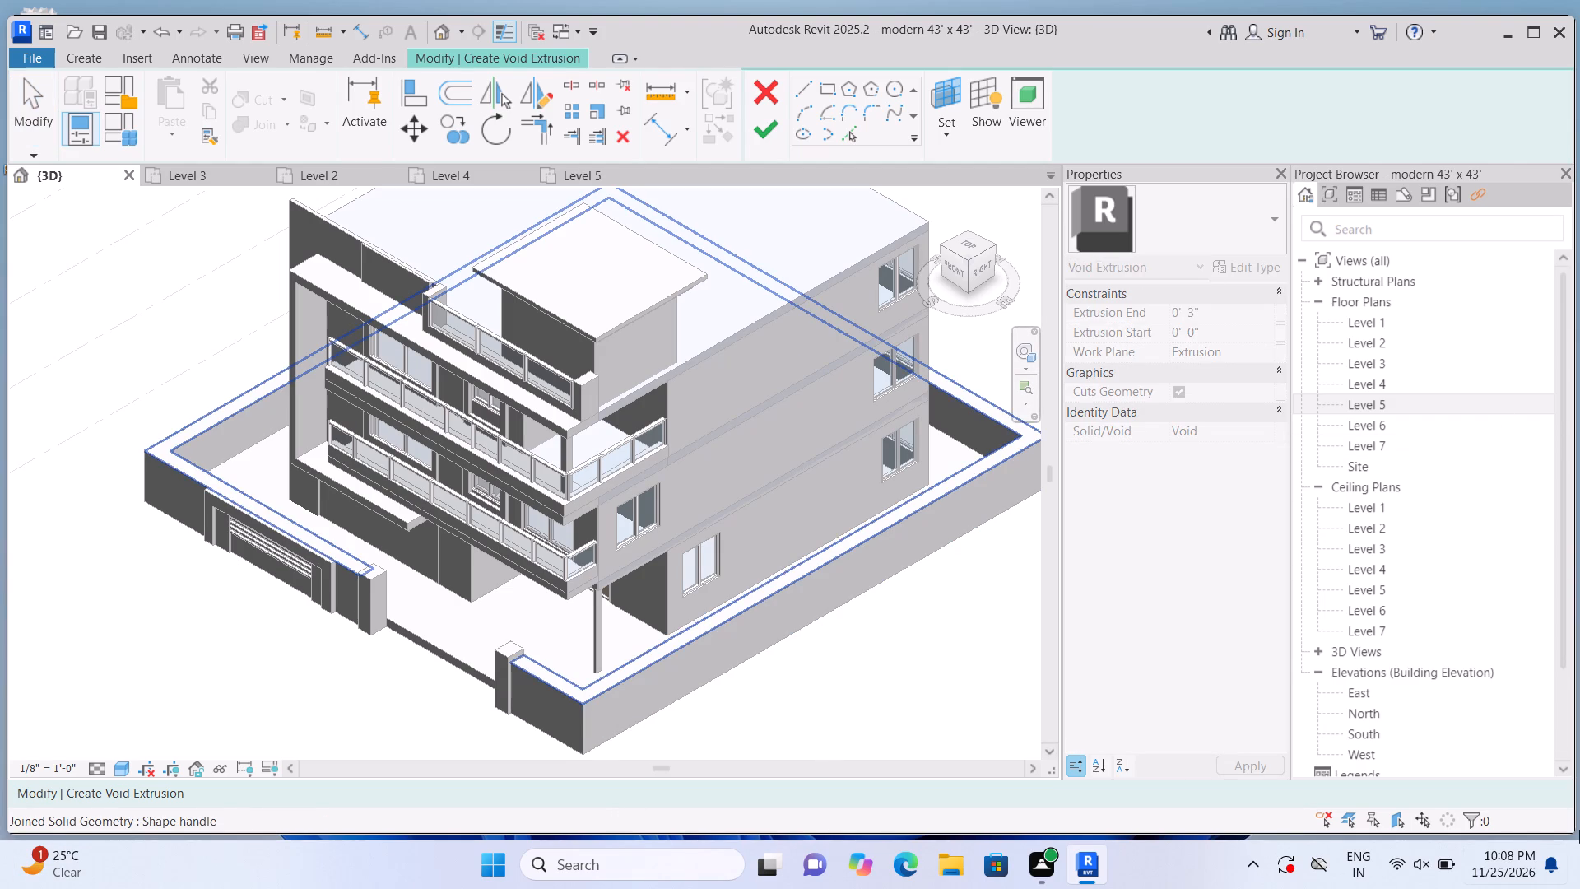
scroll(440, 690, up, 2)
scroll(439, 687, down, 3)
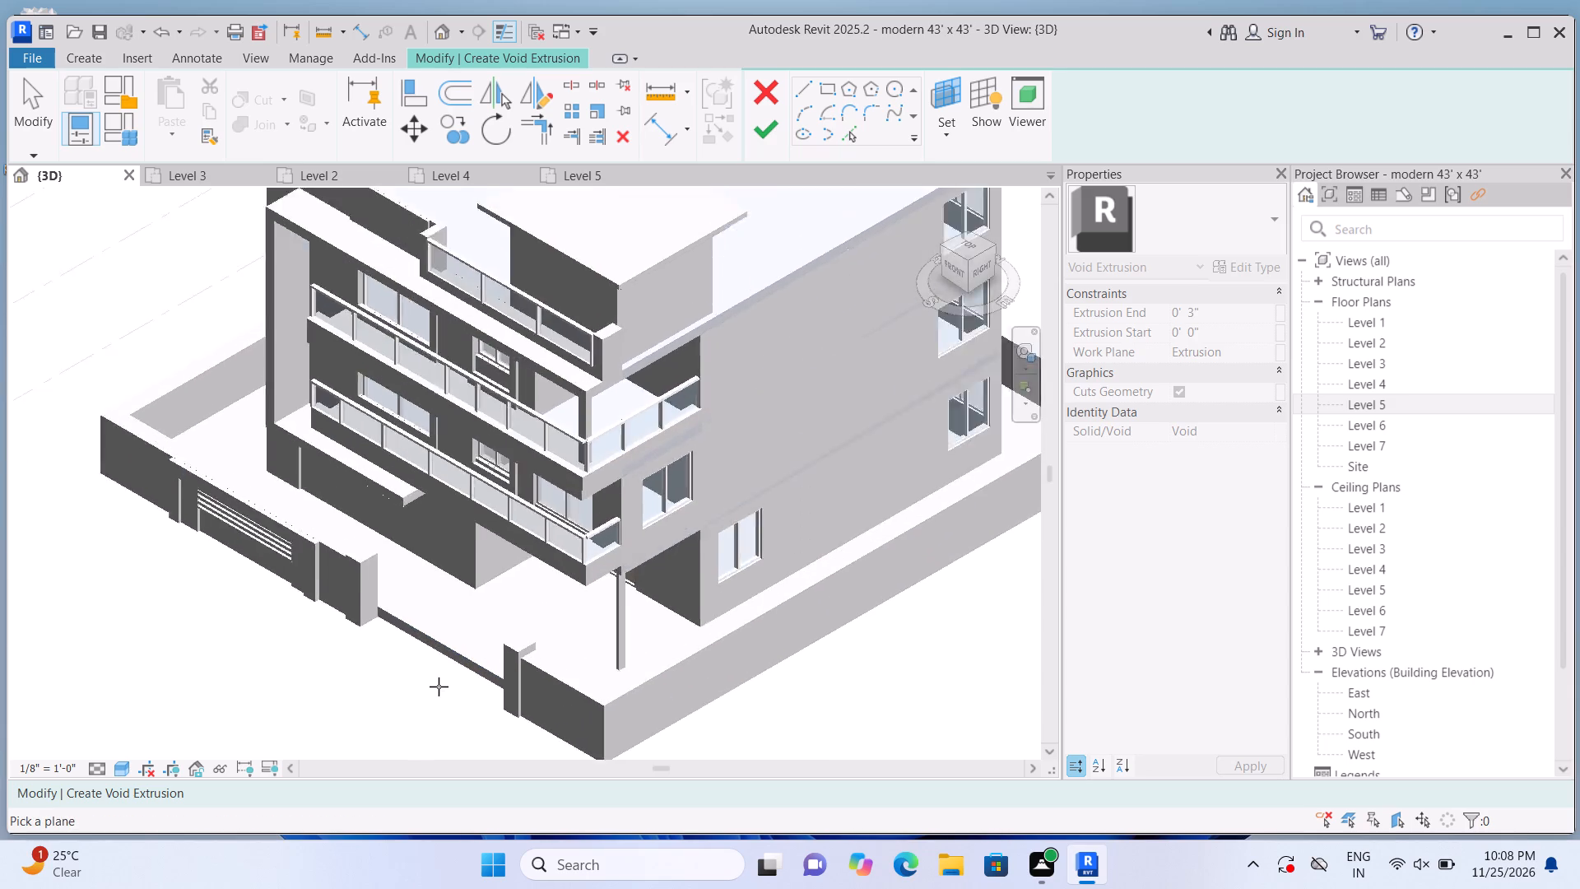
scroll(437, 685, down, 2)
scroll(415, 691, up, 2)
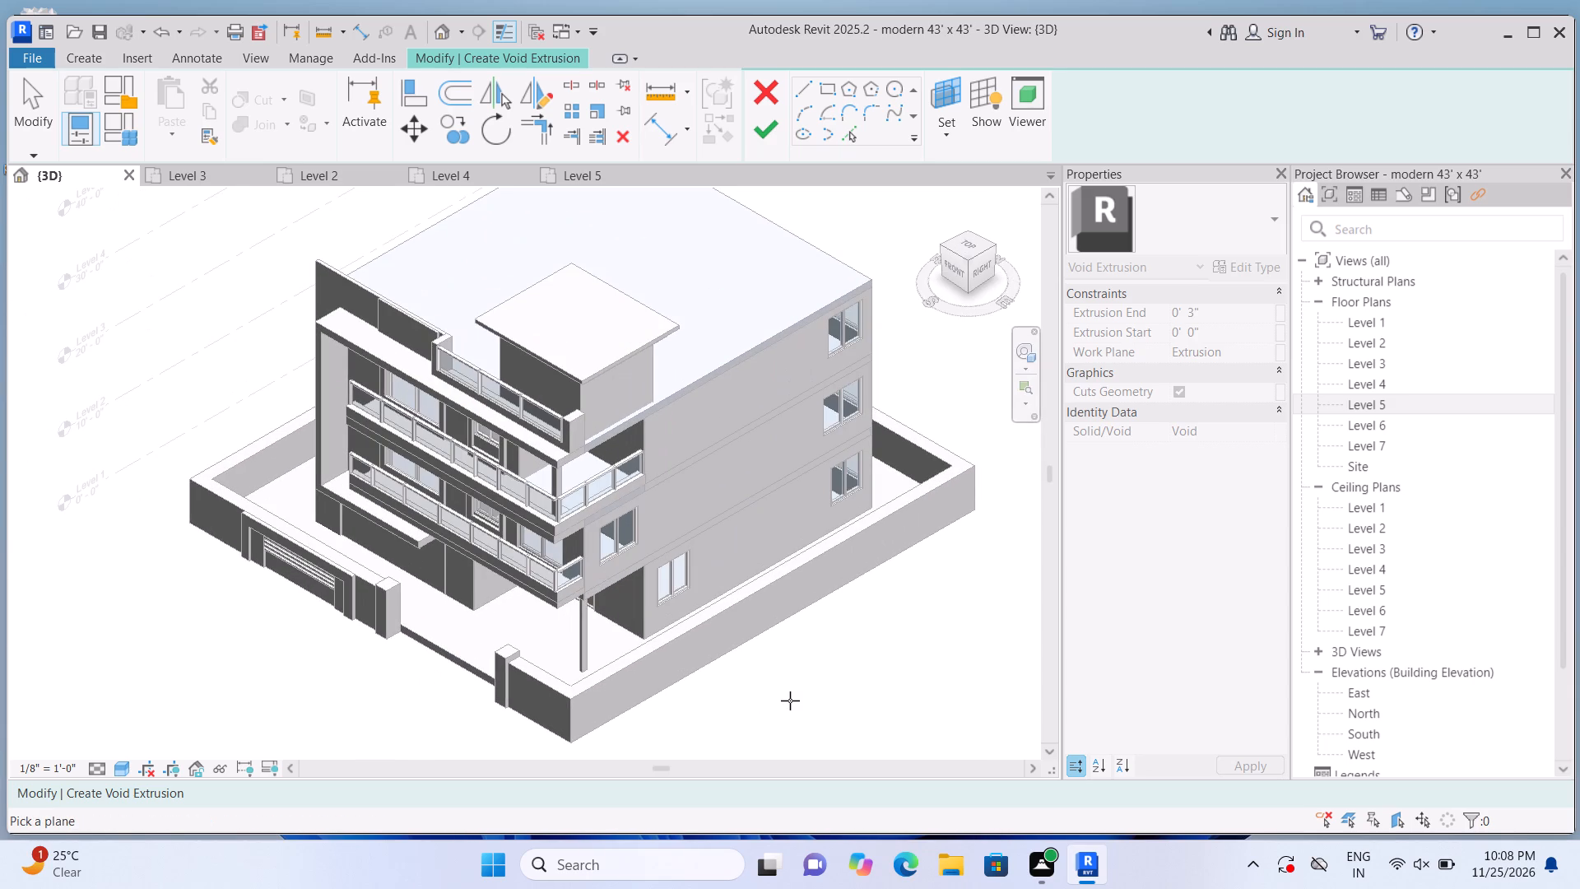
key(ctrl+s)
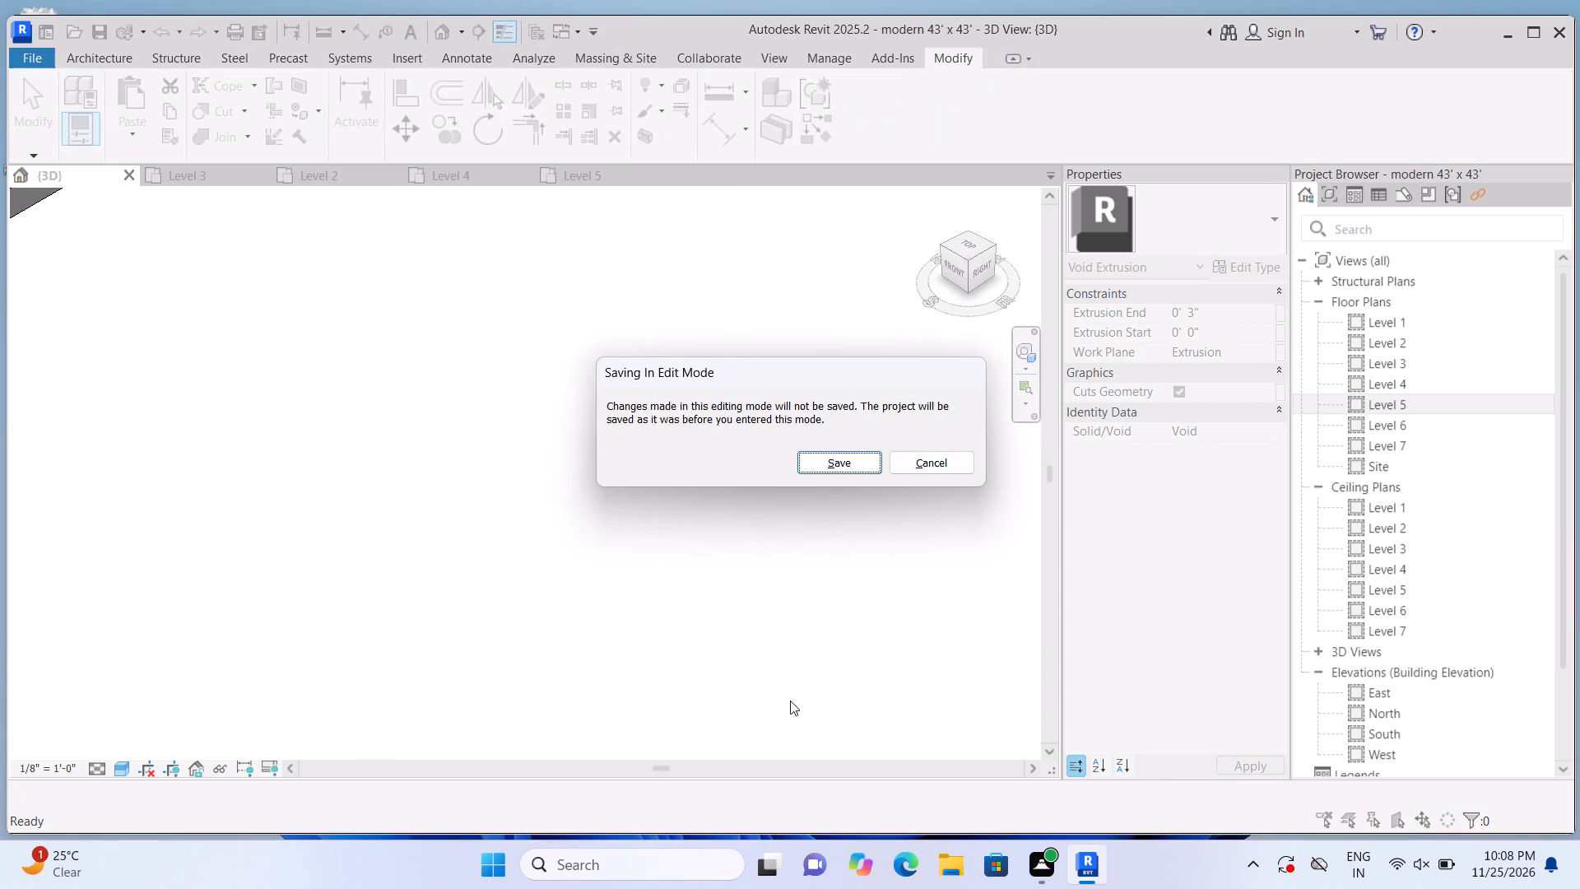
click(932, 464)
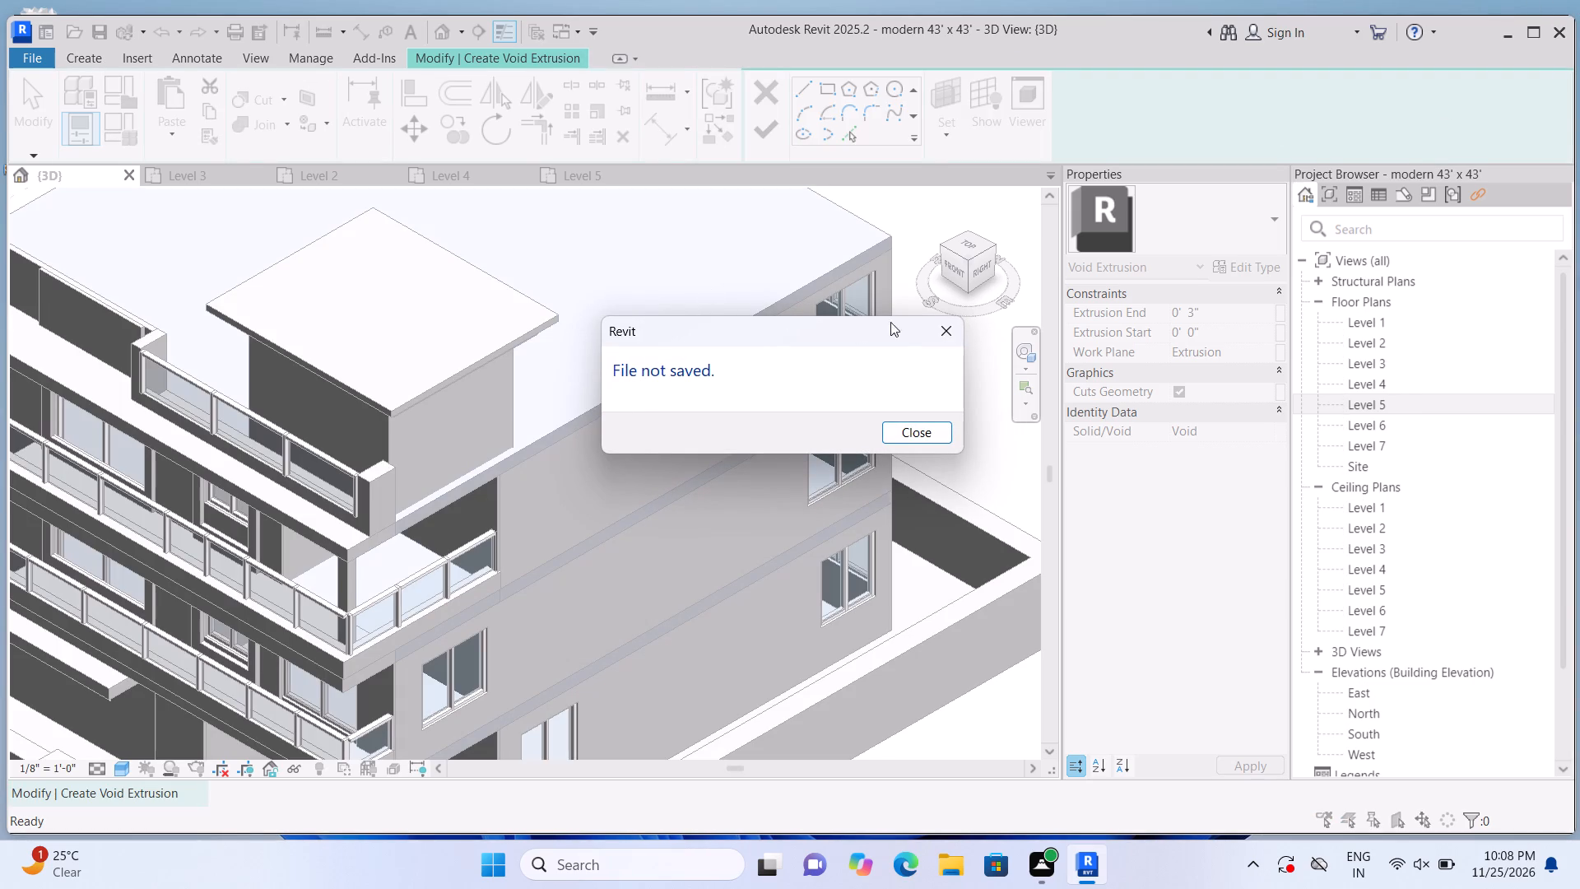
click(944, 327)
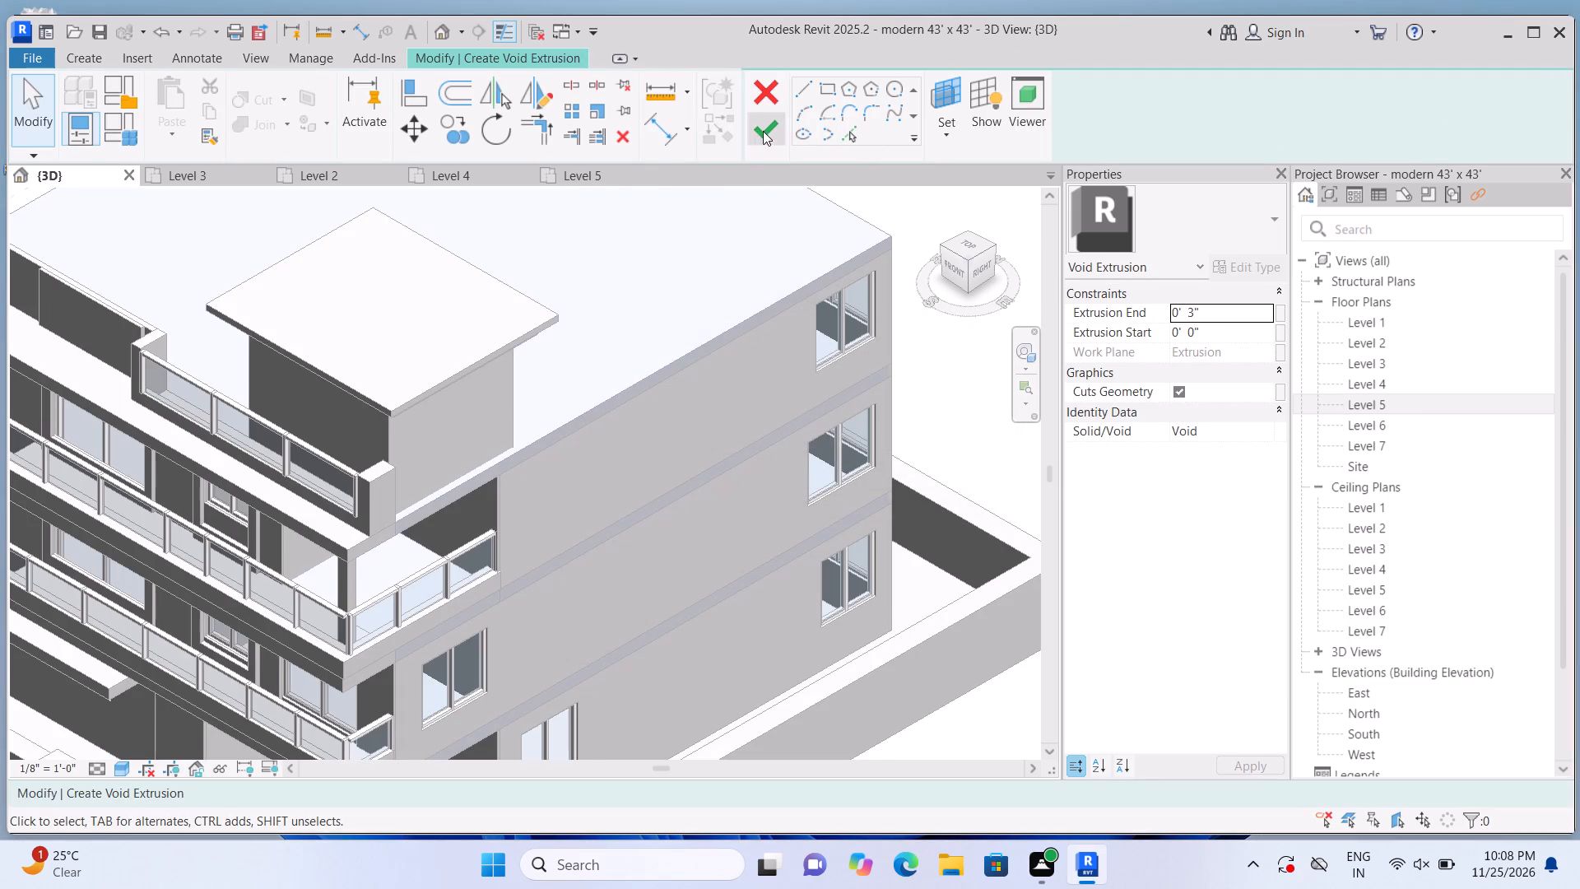
Discard the void extrusion sketch and return to the in-place generic model.
click(763, 130)
click(1421, 803)
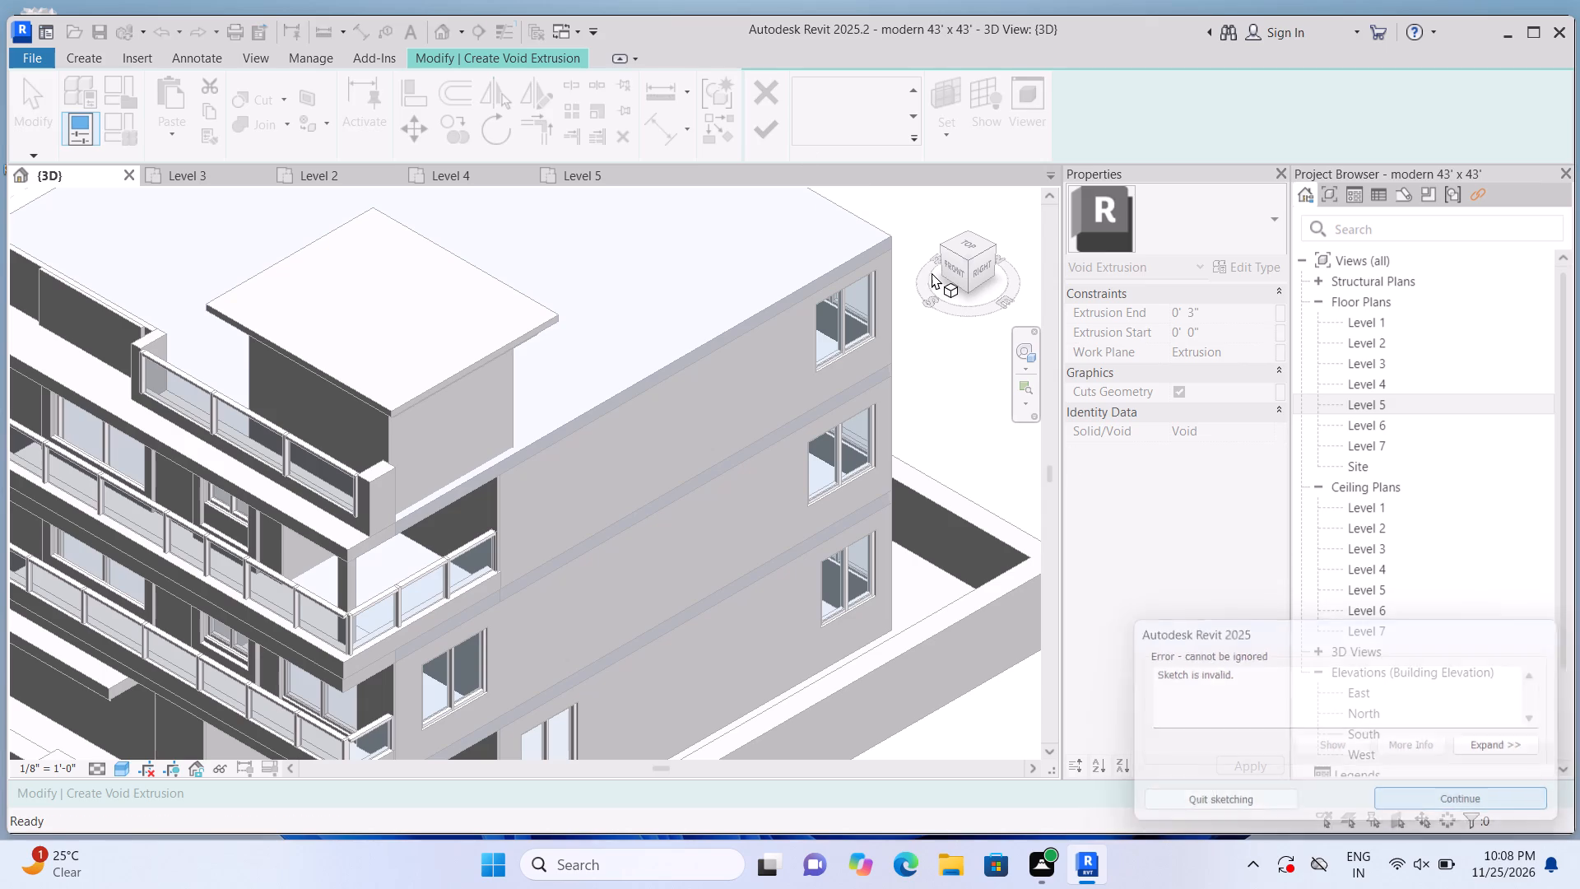
click(776, 77)
Finish the in-place boundary wall model, keeping its changes.
scroll(853, 312, down, 3)
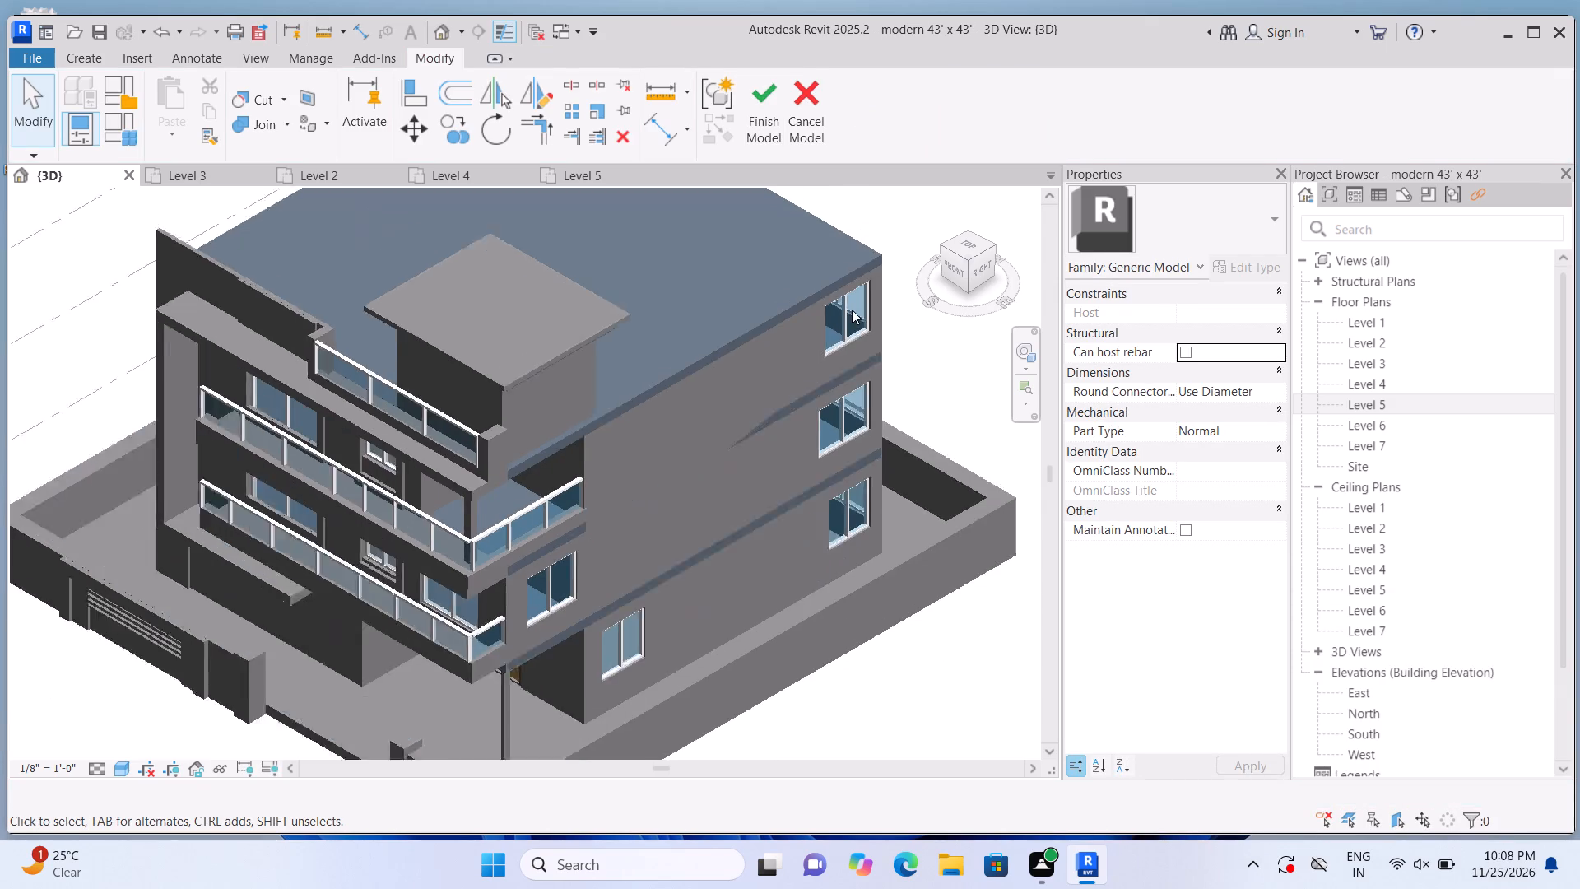
click(822, 116)
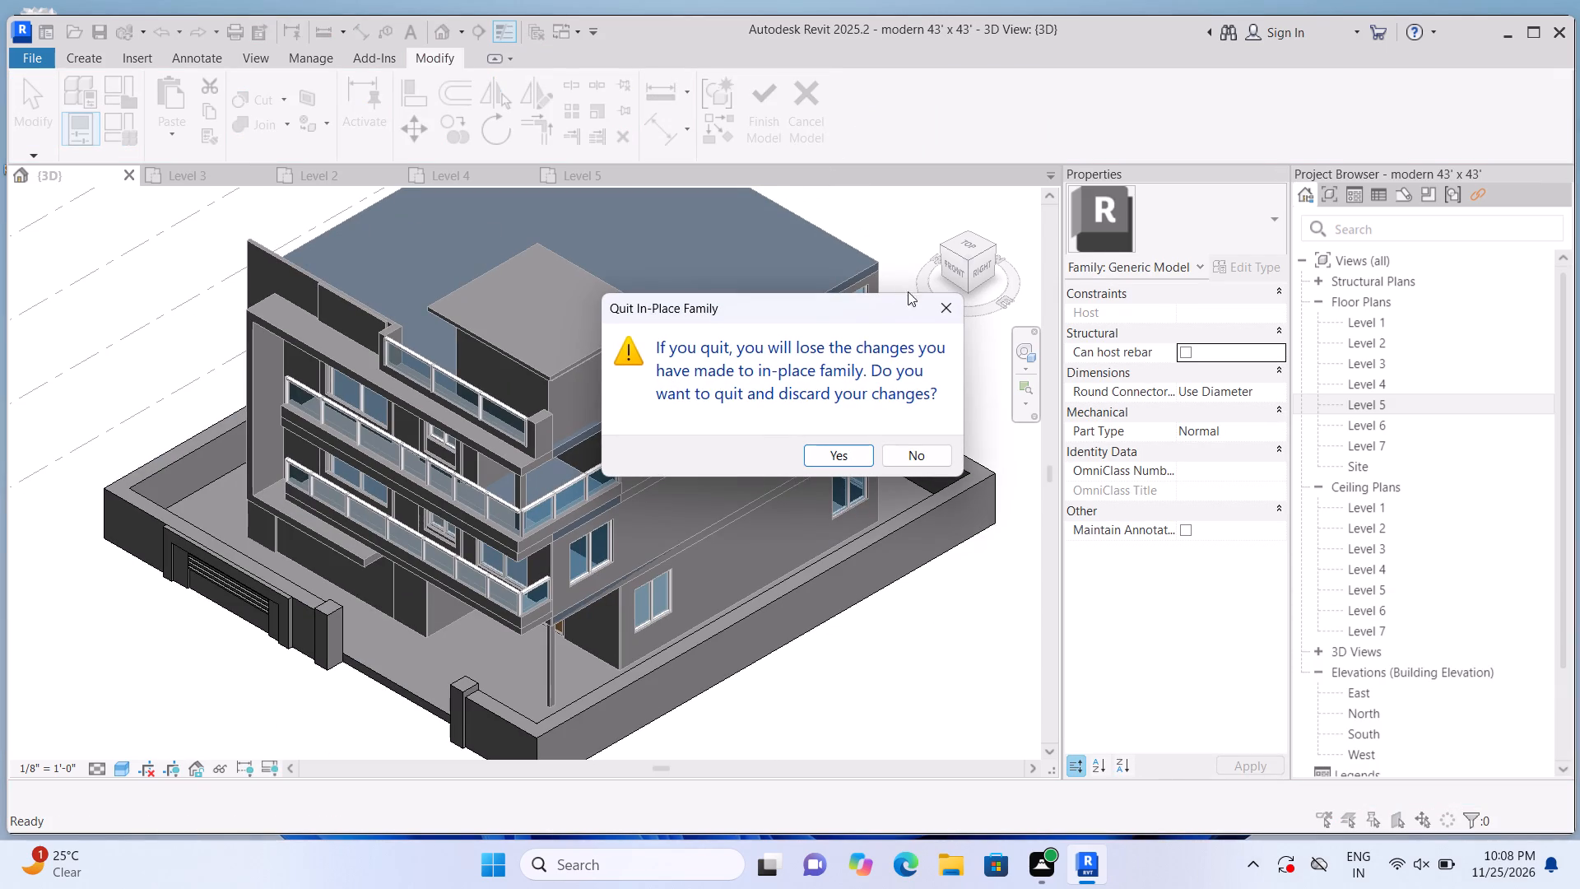
click(932, 295)
click(758, 121)
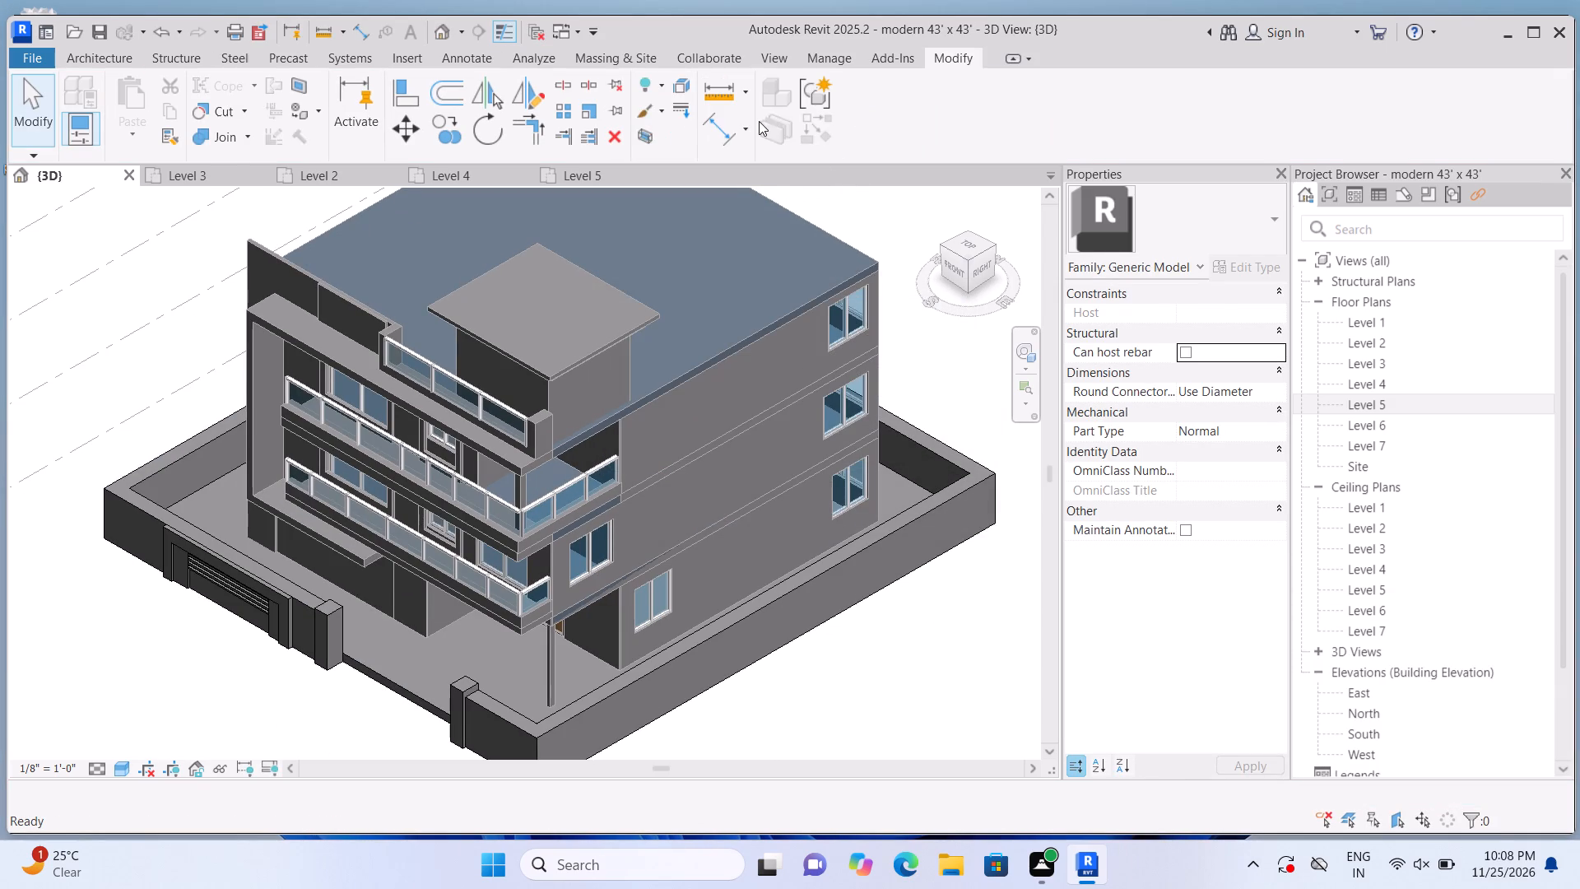
Switch the 3D view of the house to the Realistic visual style.
scroll(588, 410, down, 2)
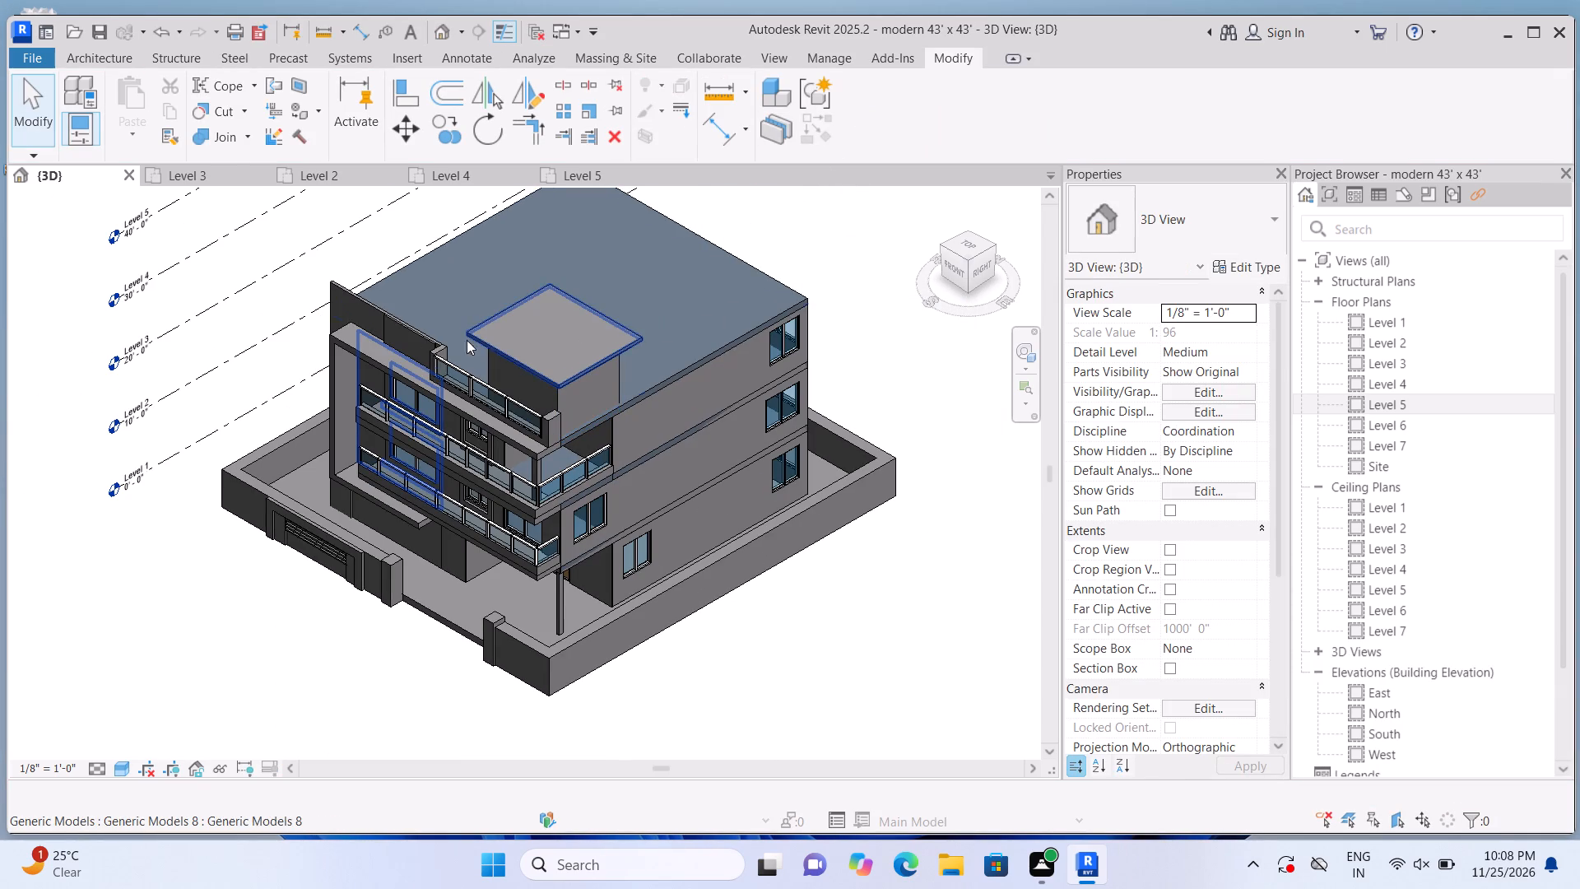
scroll(394, 232, up, 1)
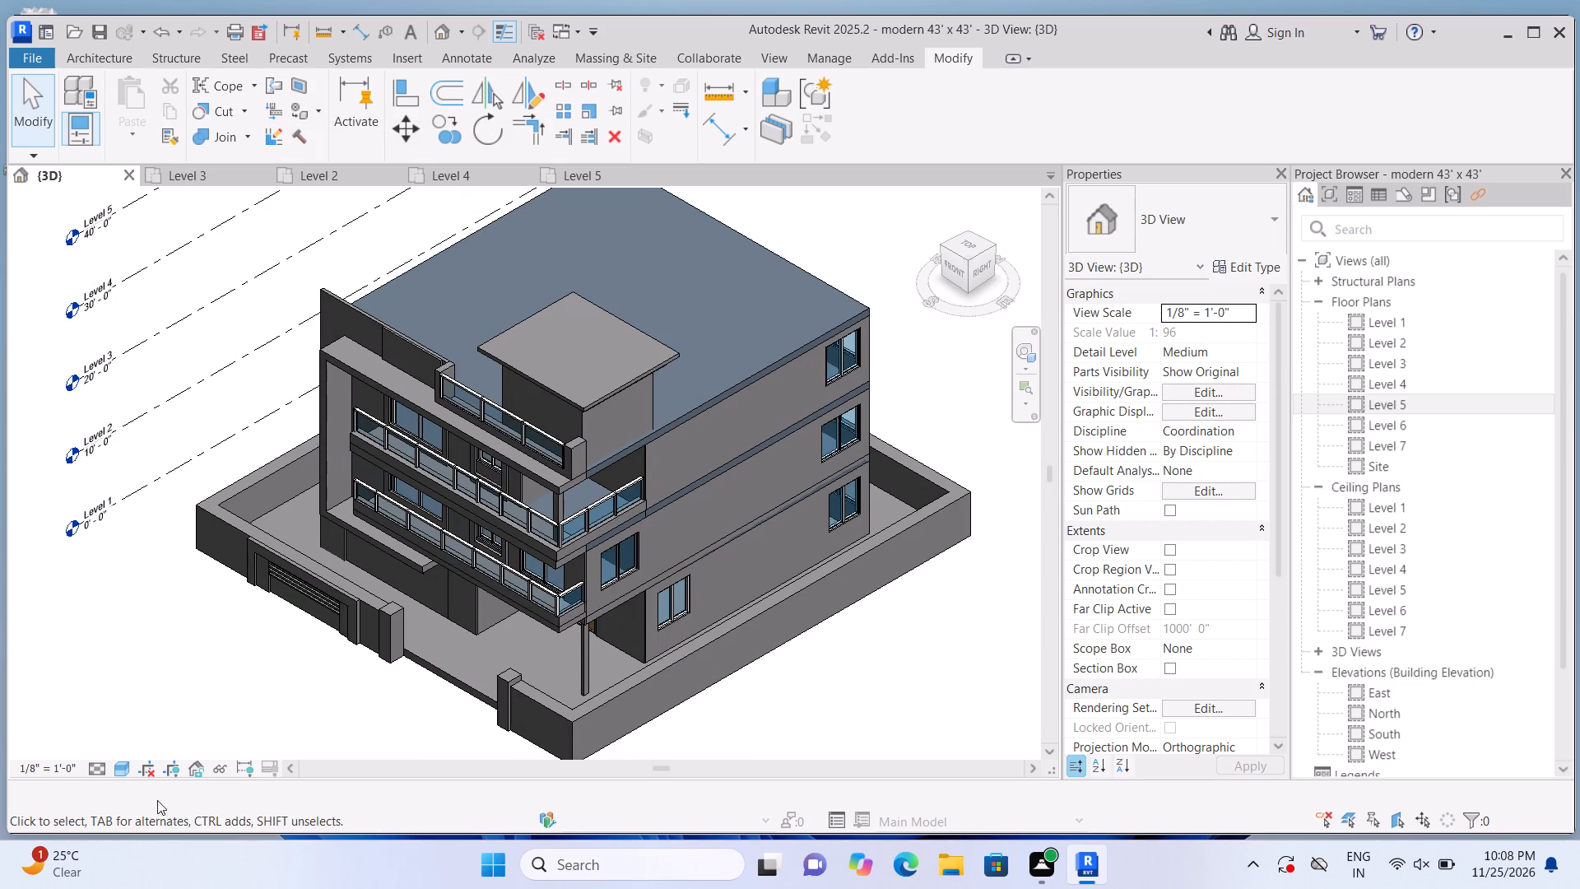
click(120, 770)
click(139, 751)
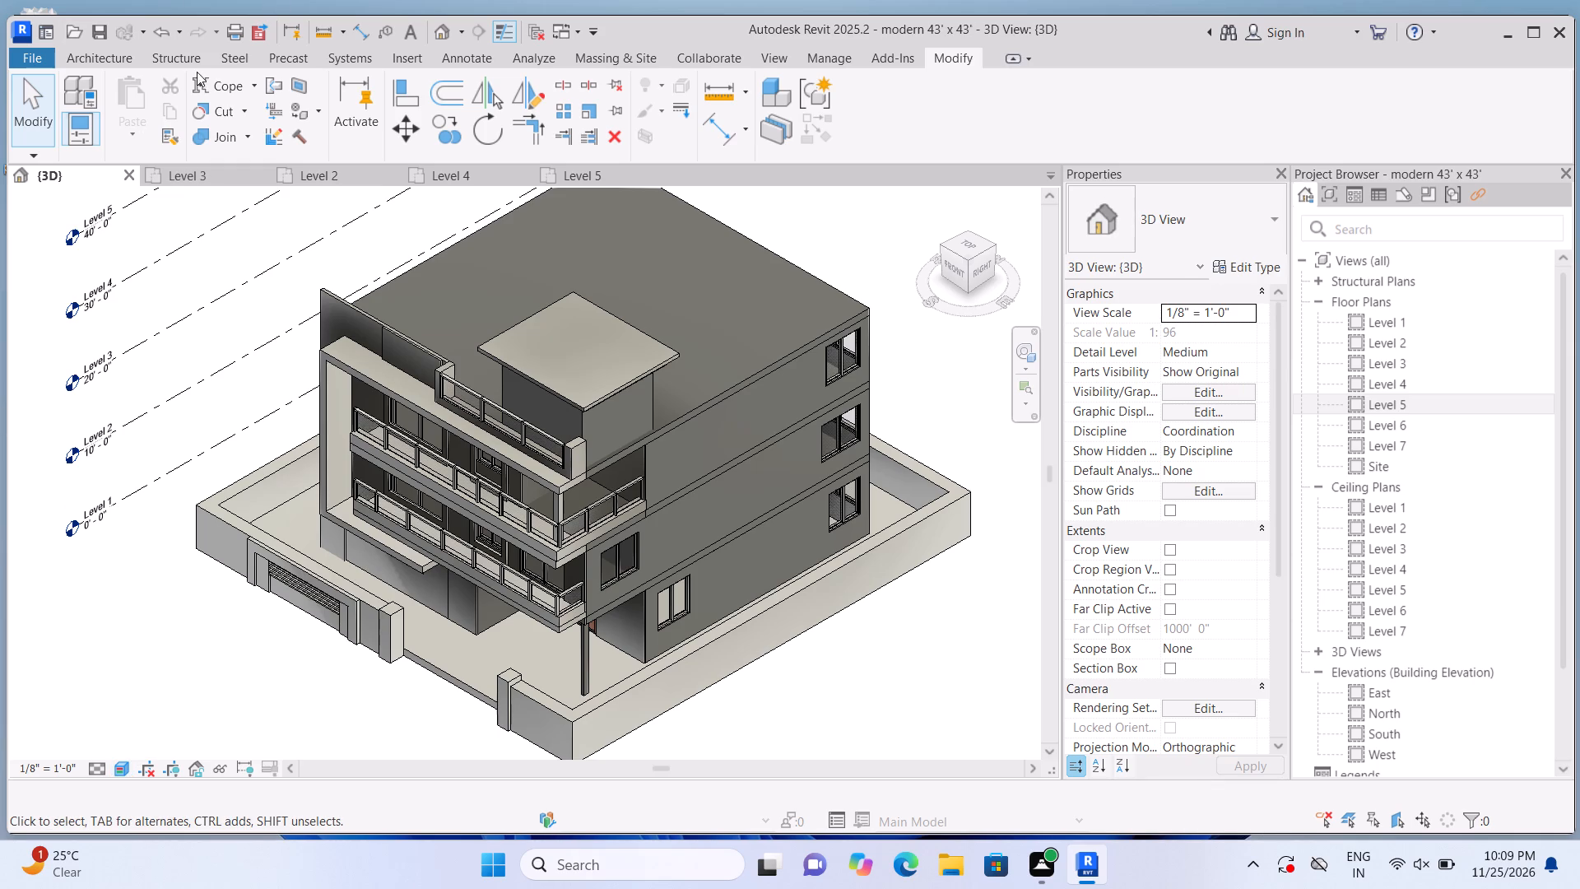
scroll(361, 300, down, 2)
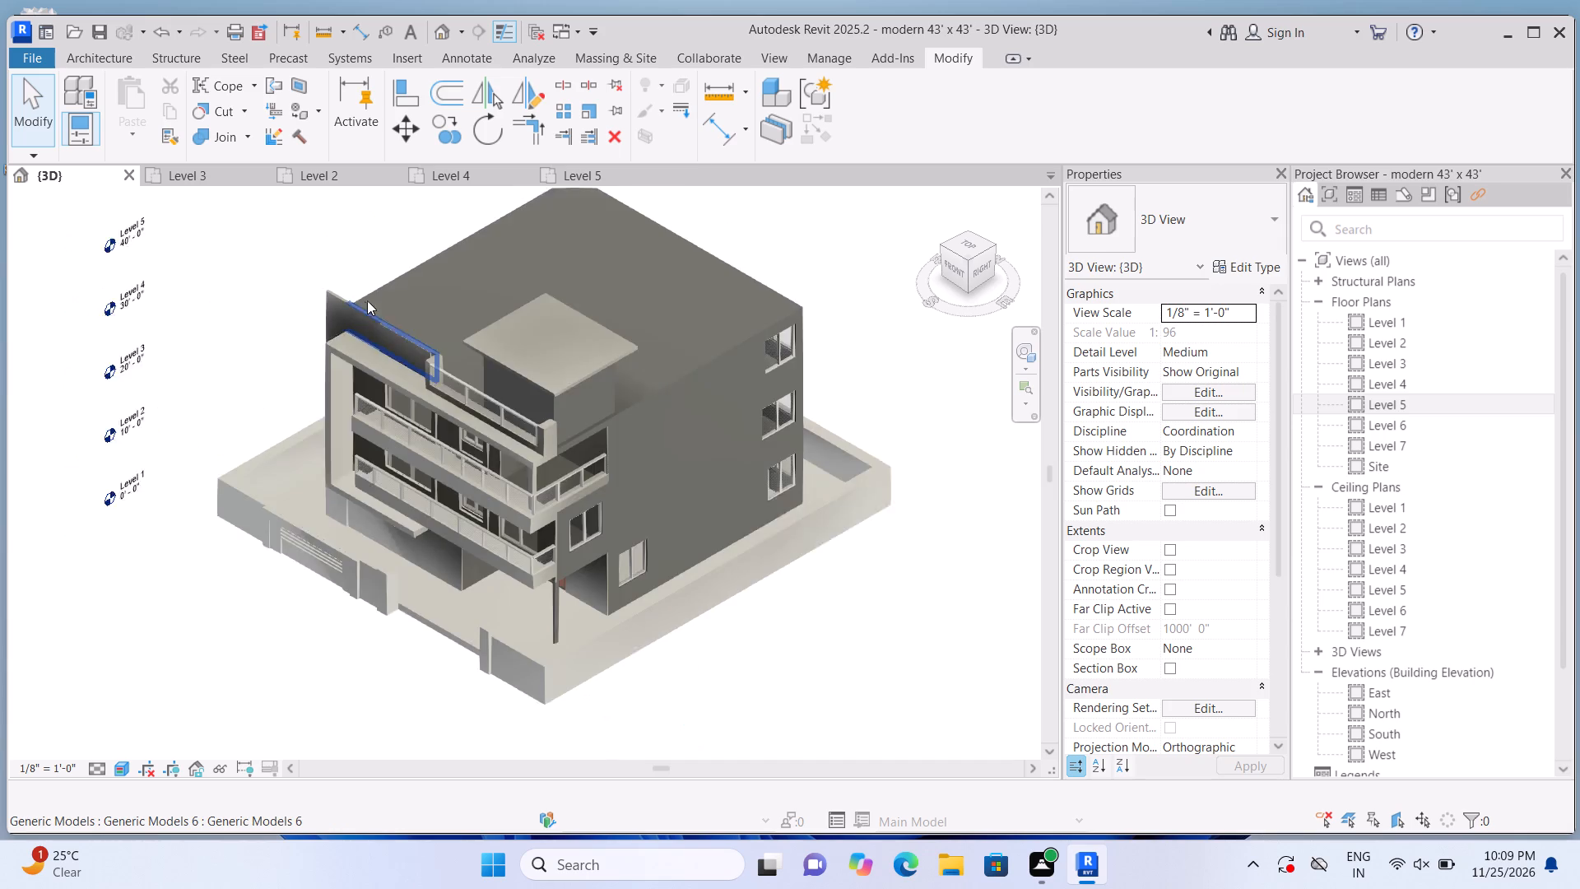
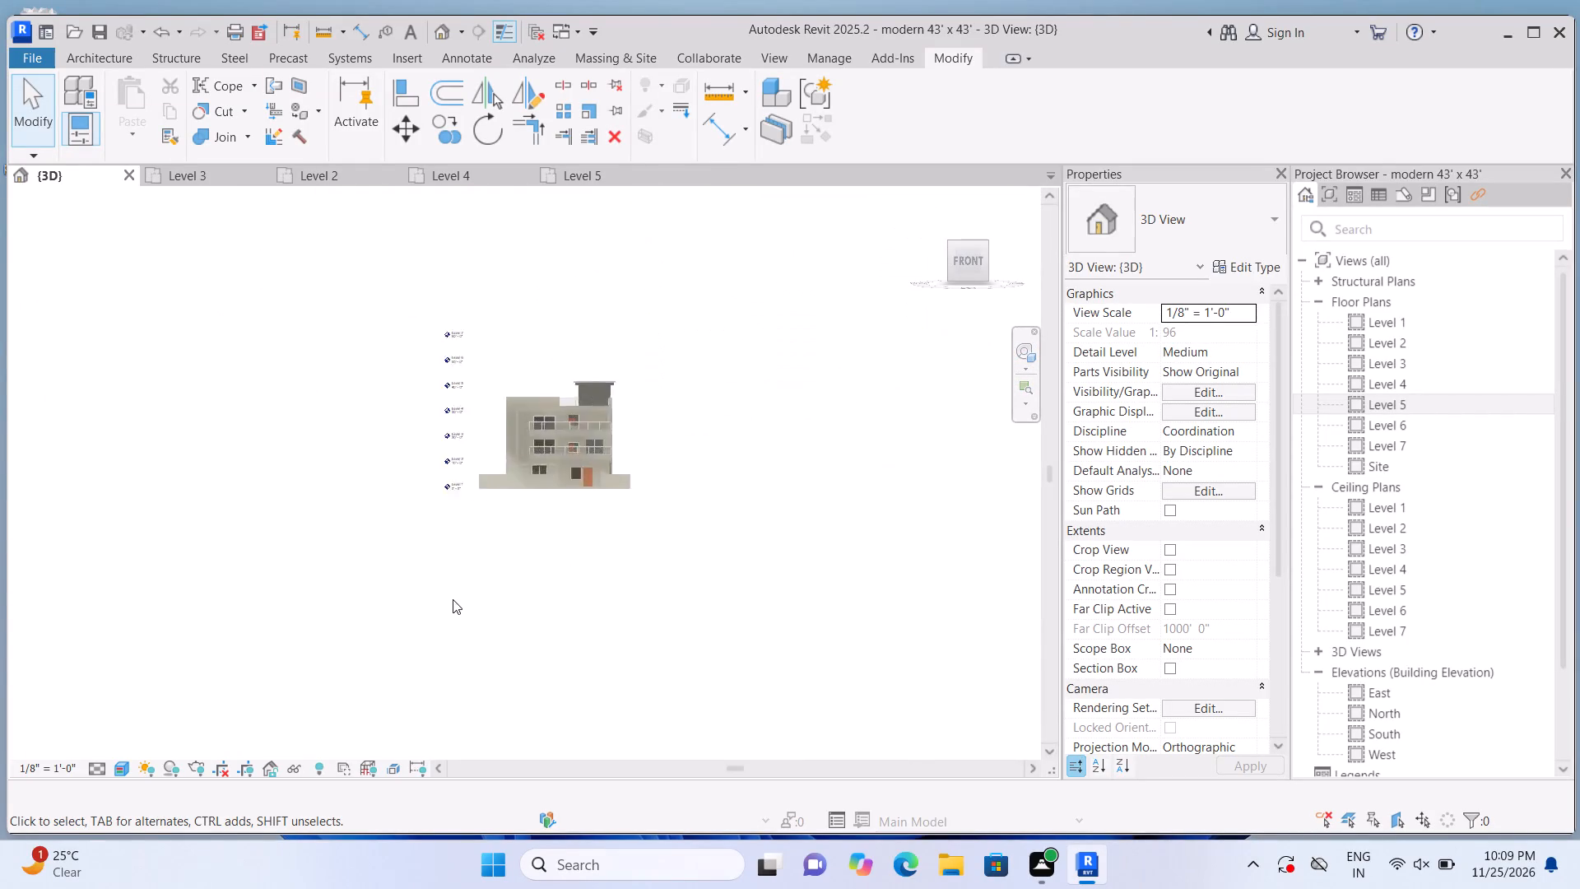
Switch the front-facing 3D view of the house to the Shaded visual style.
scroll(453, 599, up, 8)
middle_drag(234, 441, 262, 557)
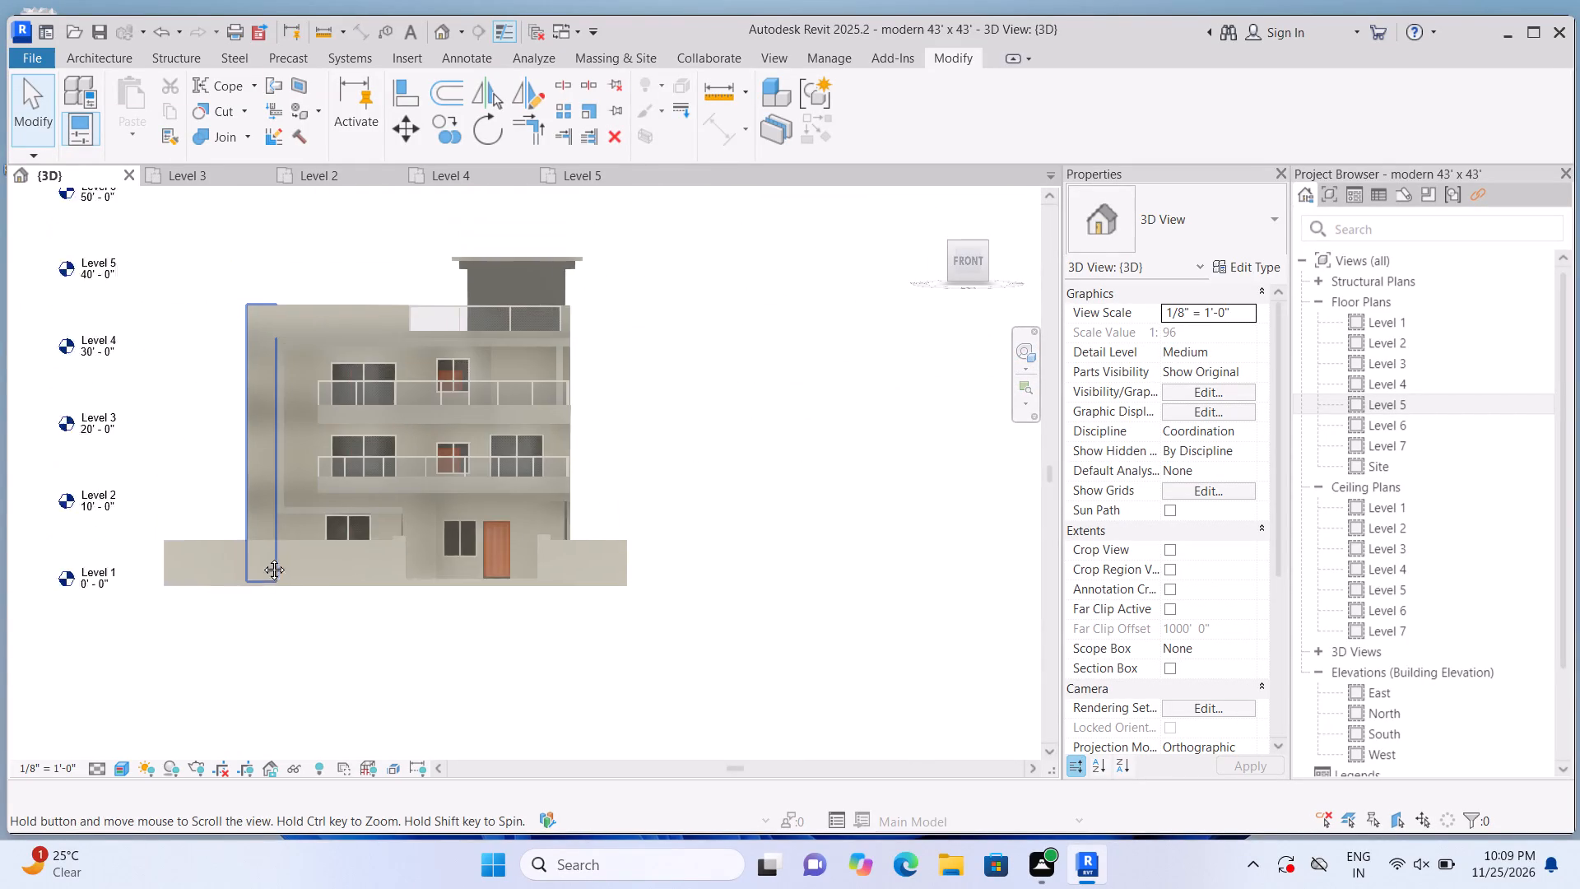
middle_drag(262, 557, 263, 564)
scroll(270, 579, up, 1)
scroll(217, 538, up, 1)
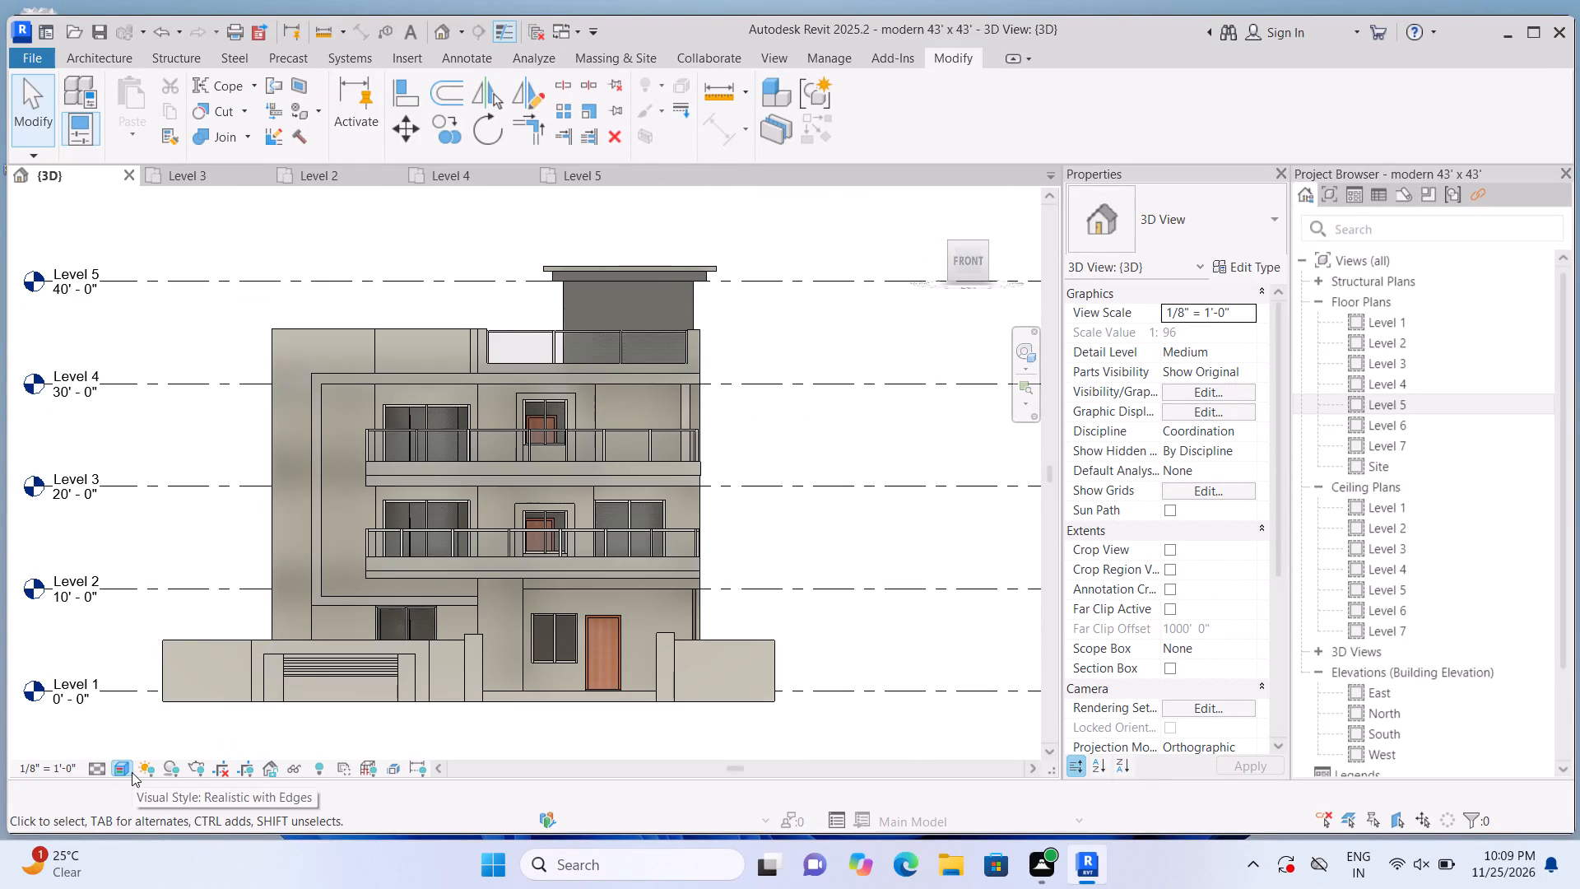
click(133, 772)
click(114, 766)
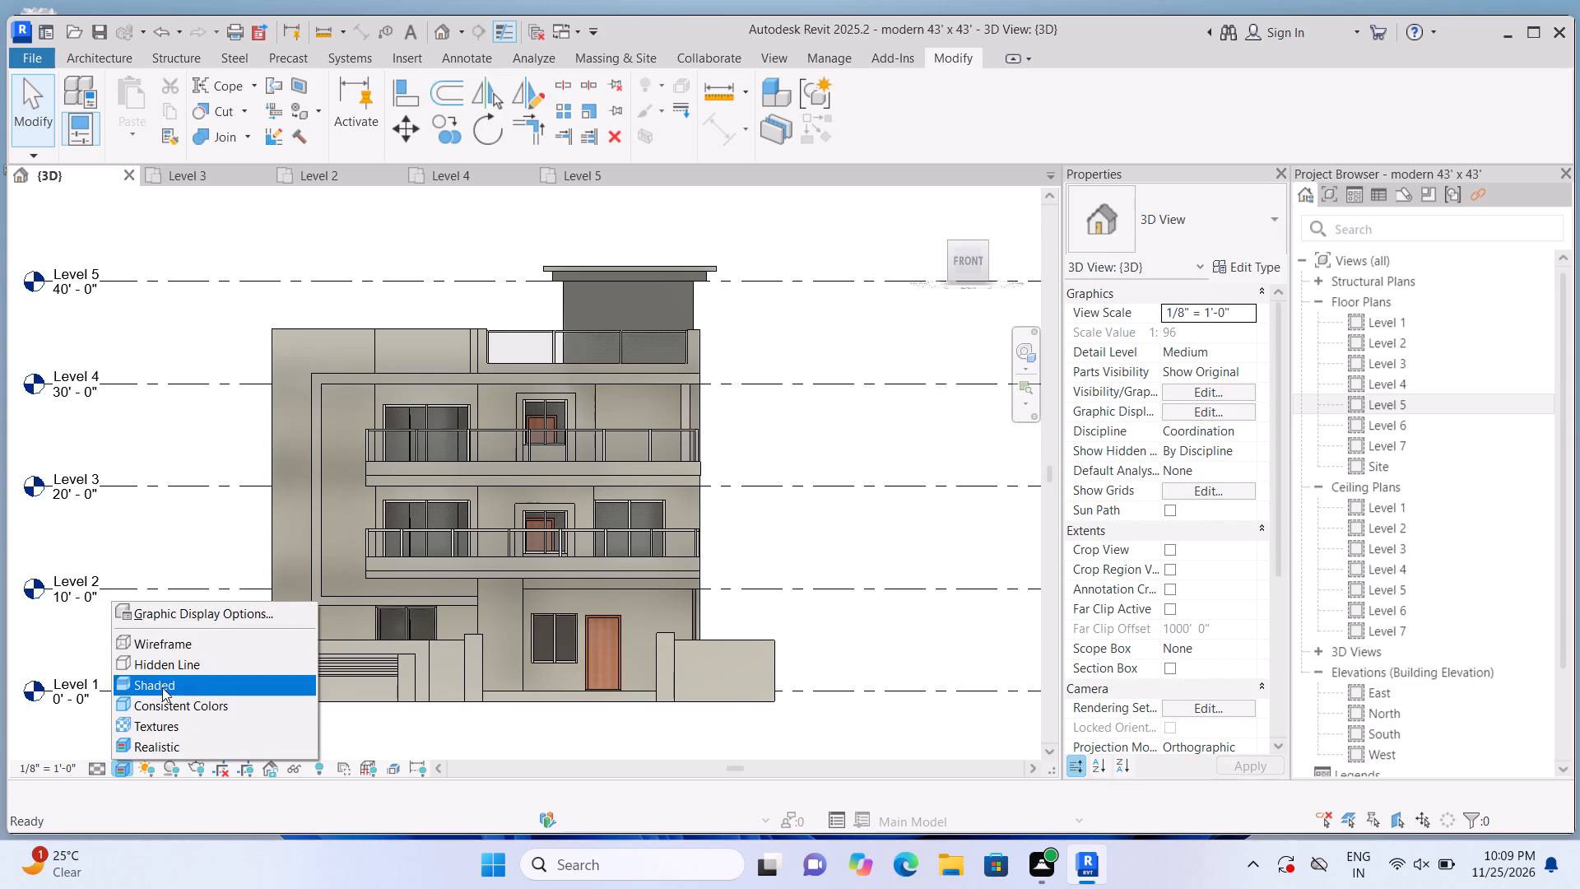
click(174, 681)
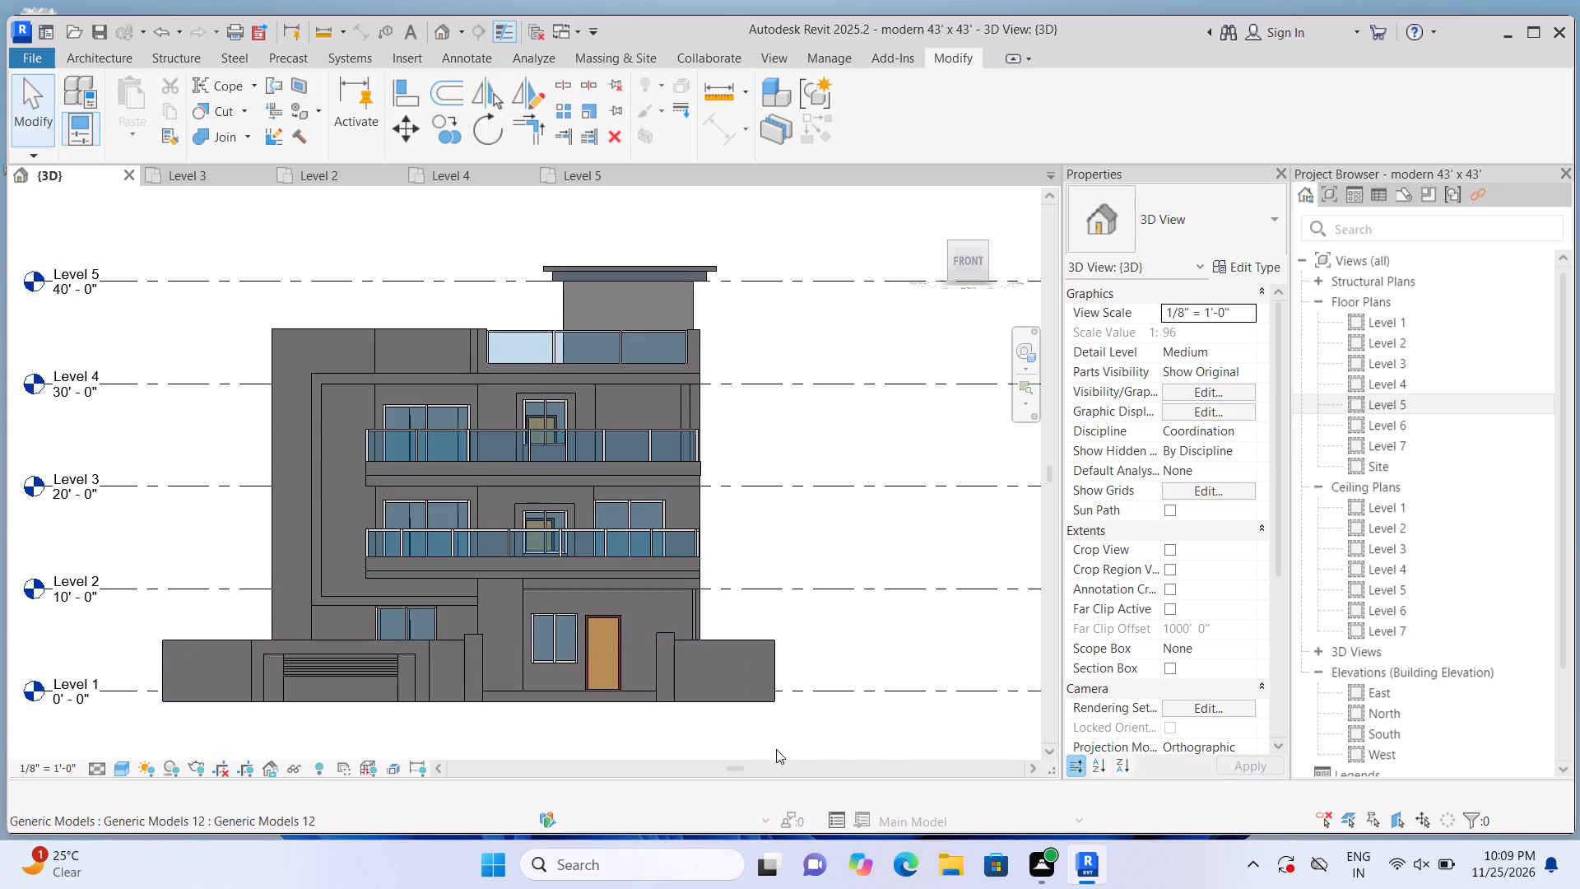
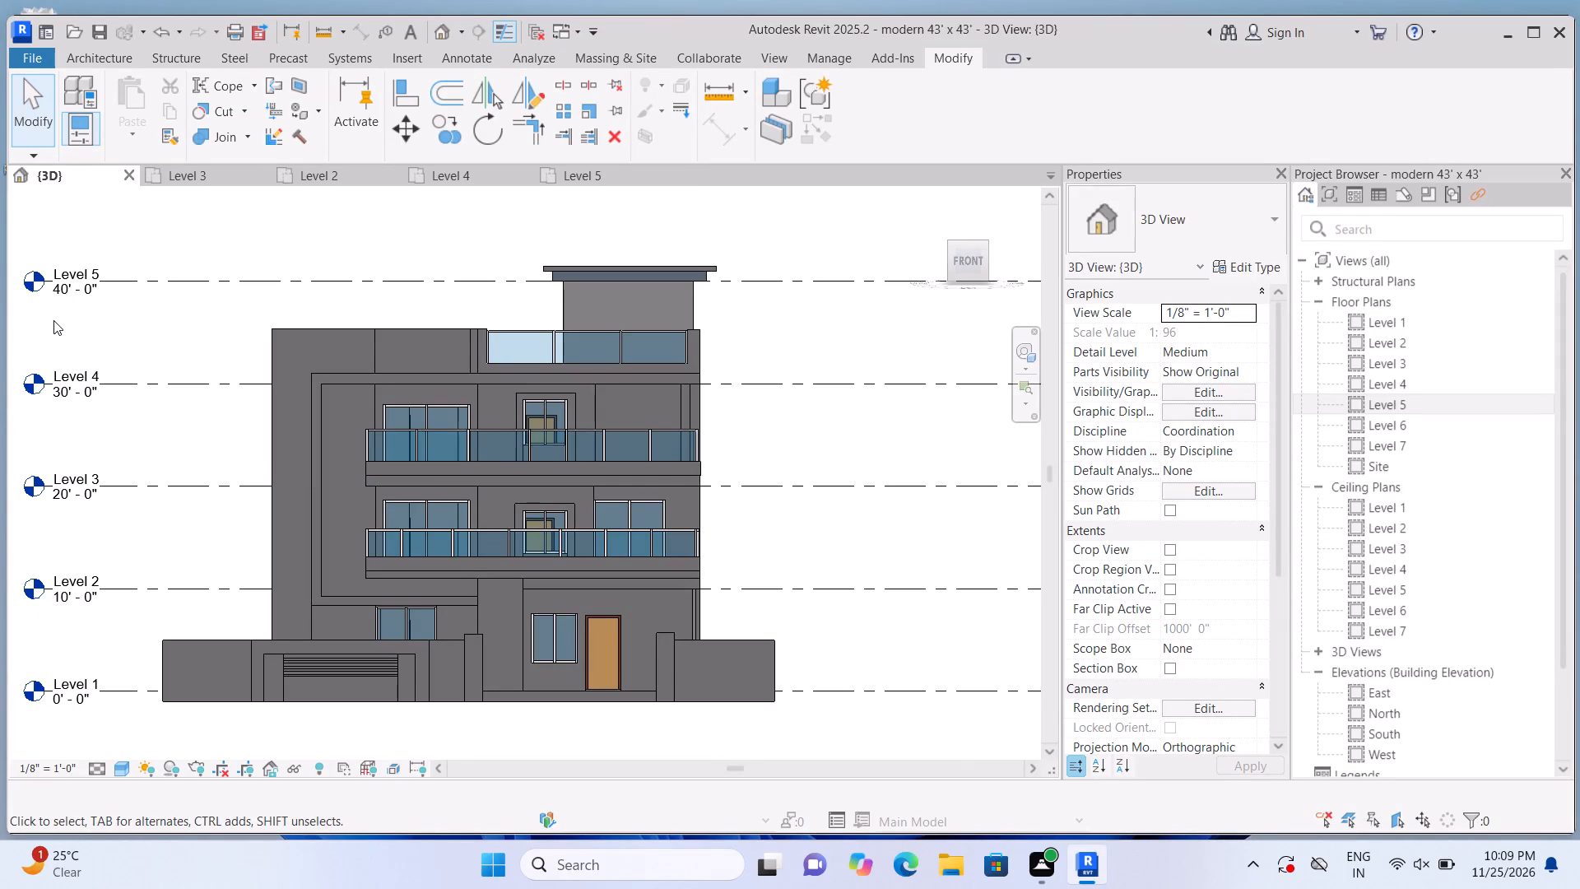
Start a new in-place model in the Generic Models category, keeping the suggested name.
click(114, 58)
click(227, 139)
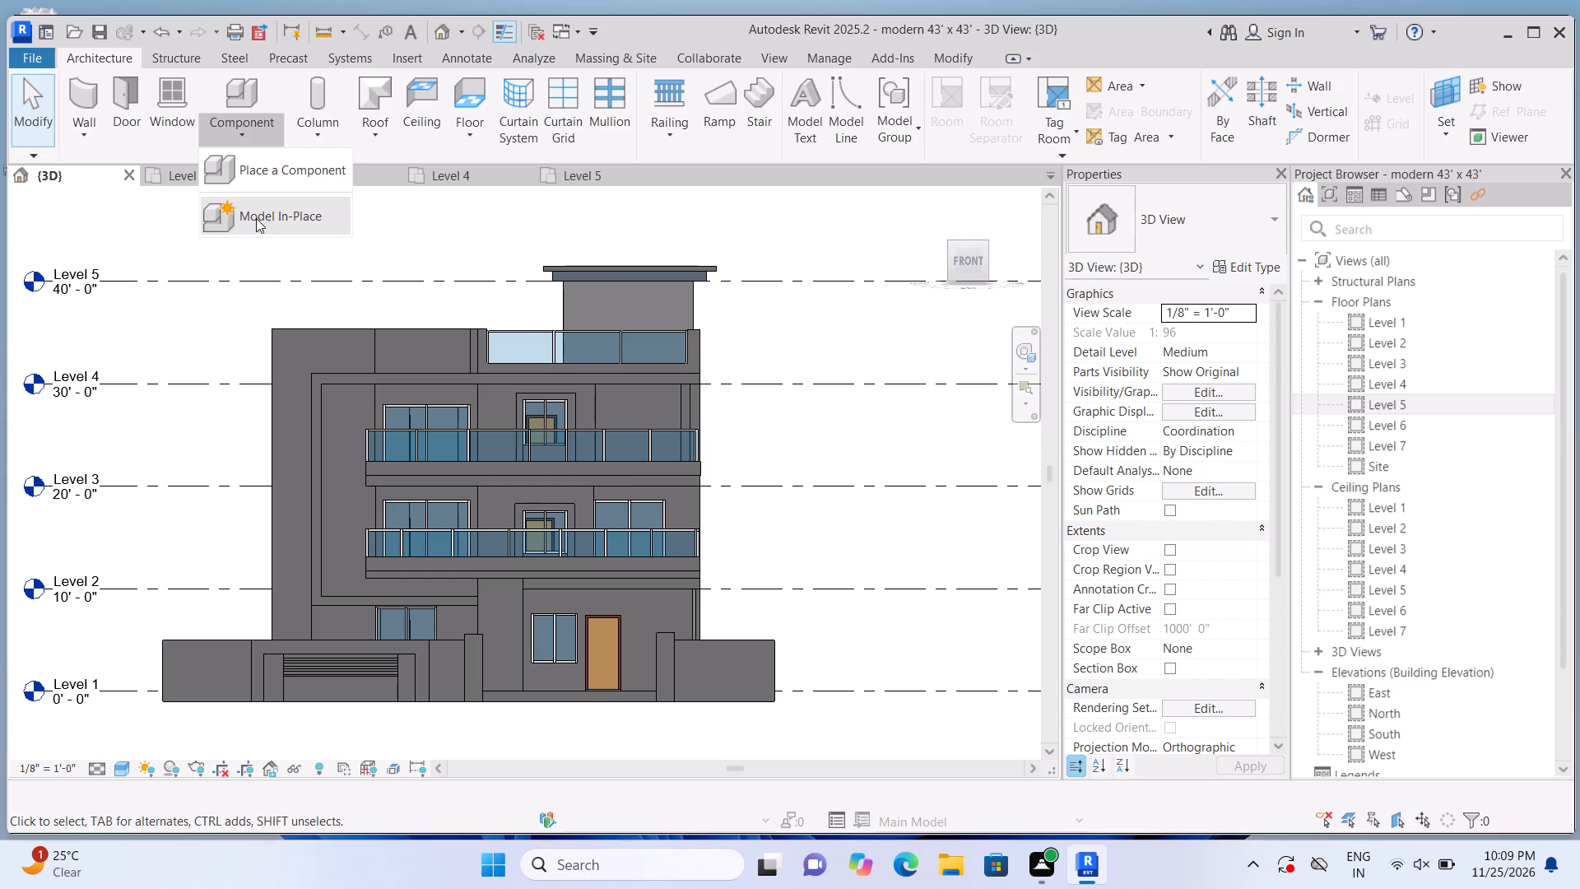
click(256, 219)
scroll(797, 375, down, 6)
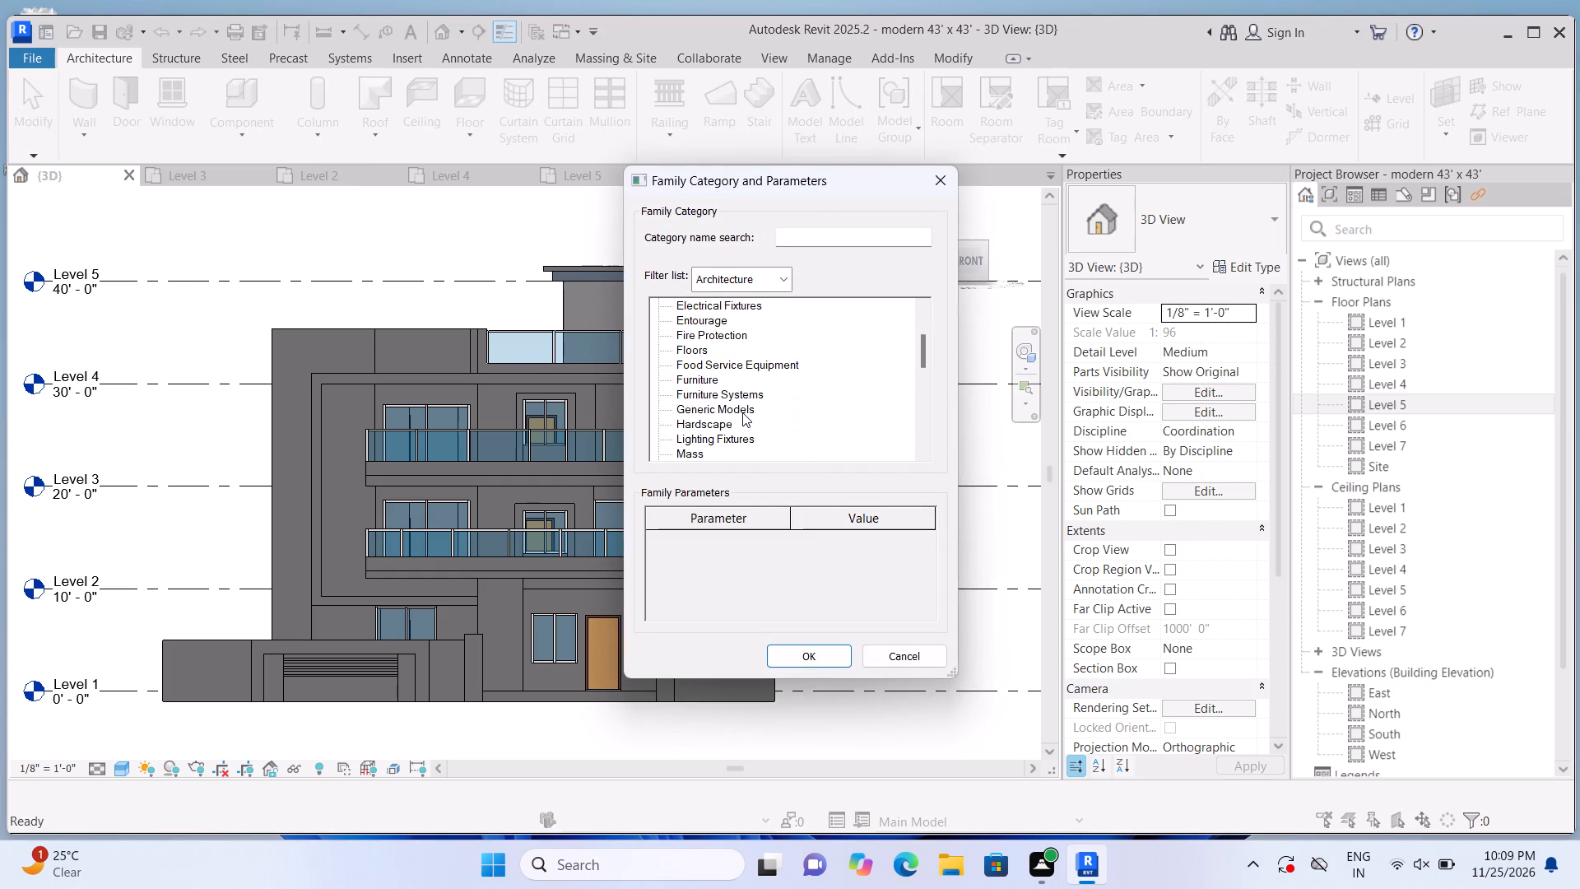
click(742, 412)
click(807, 657)
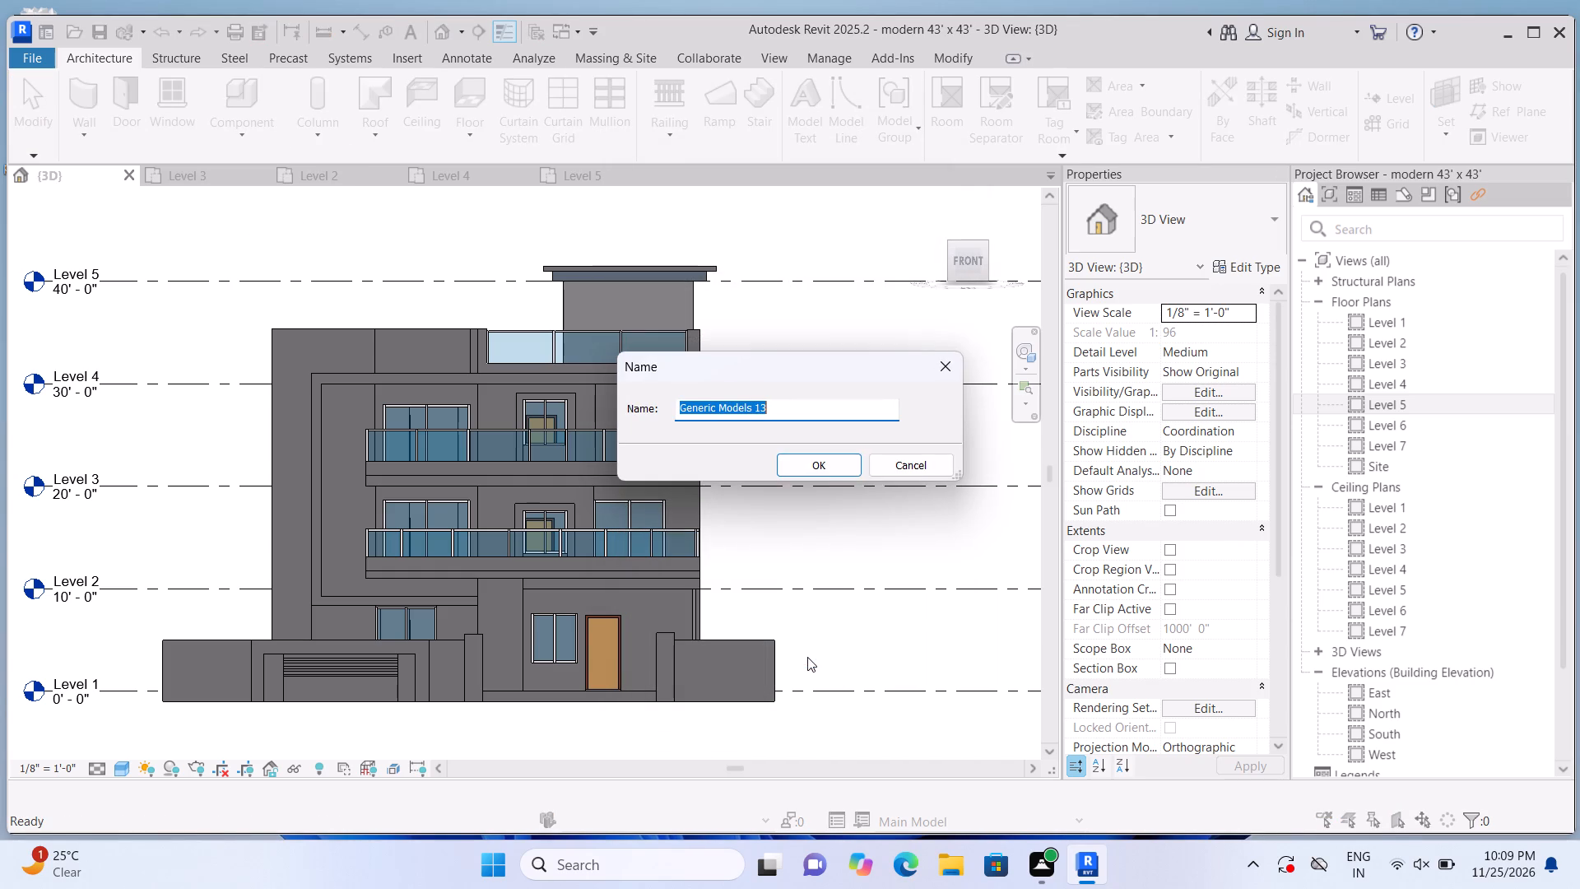
click(828, 469)
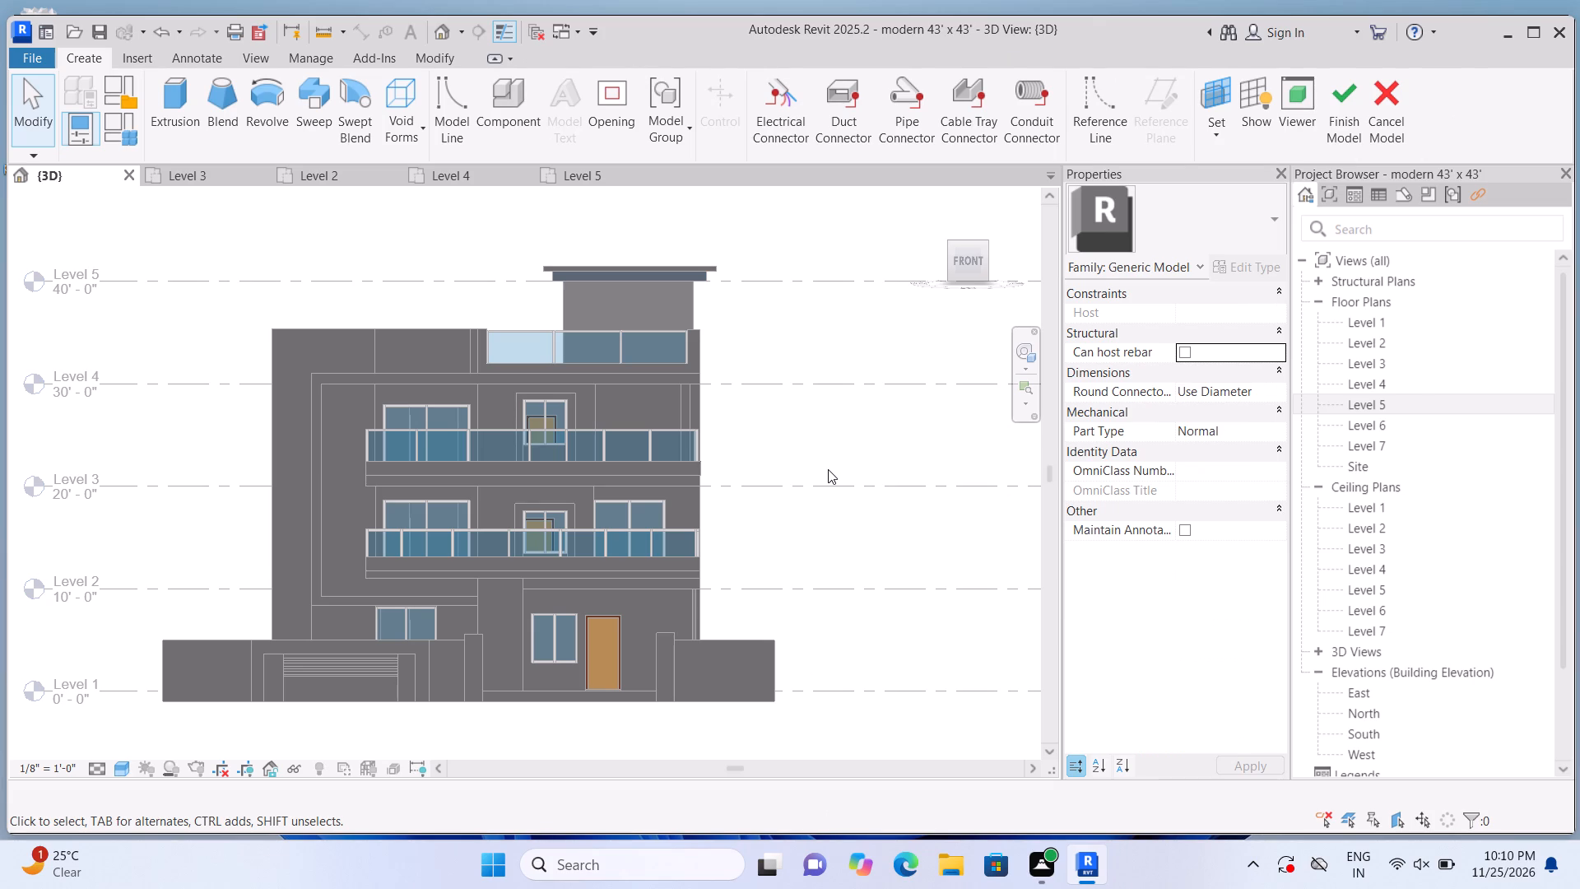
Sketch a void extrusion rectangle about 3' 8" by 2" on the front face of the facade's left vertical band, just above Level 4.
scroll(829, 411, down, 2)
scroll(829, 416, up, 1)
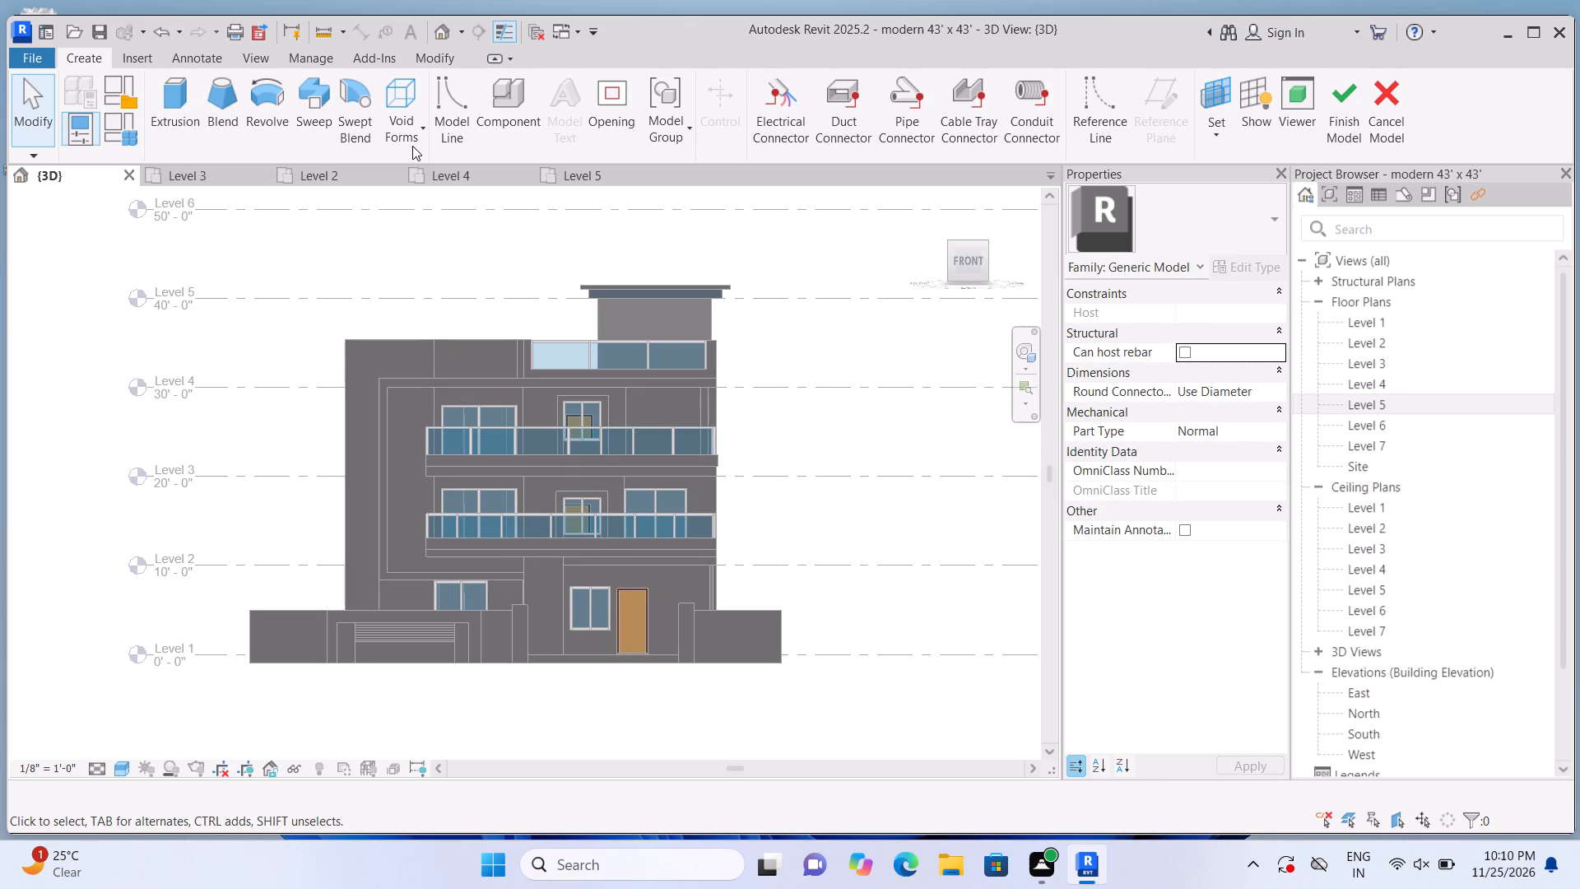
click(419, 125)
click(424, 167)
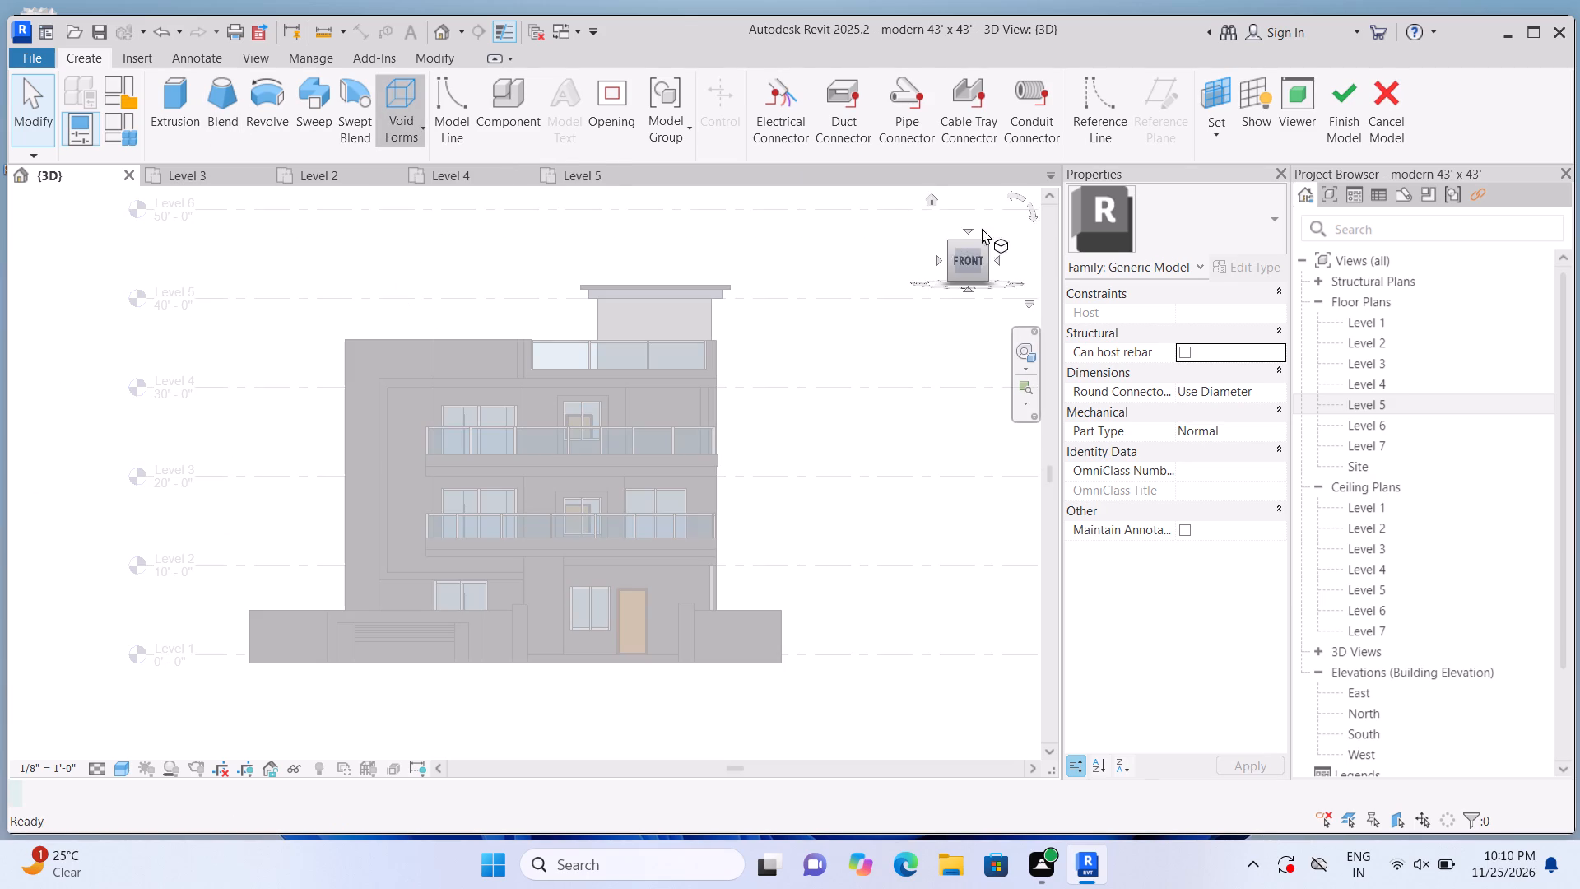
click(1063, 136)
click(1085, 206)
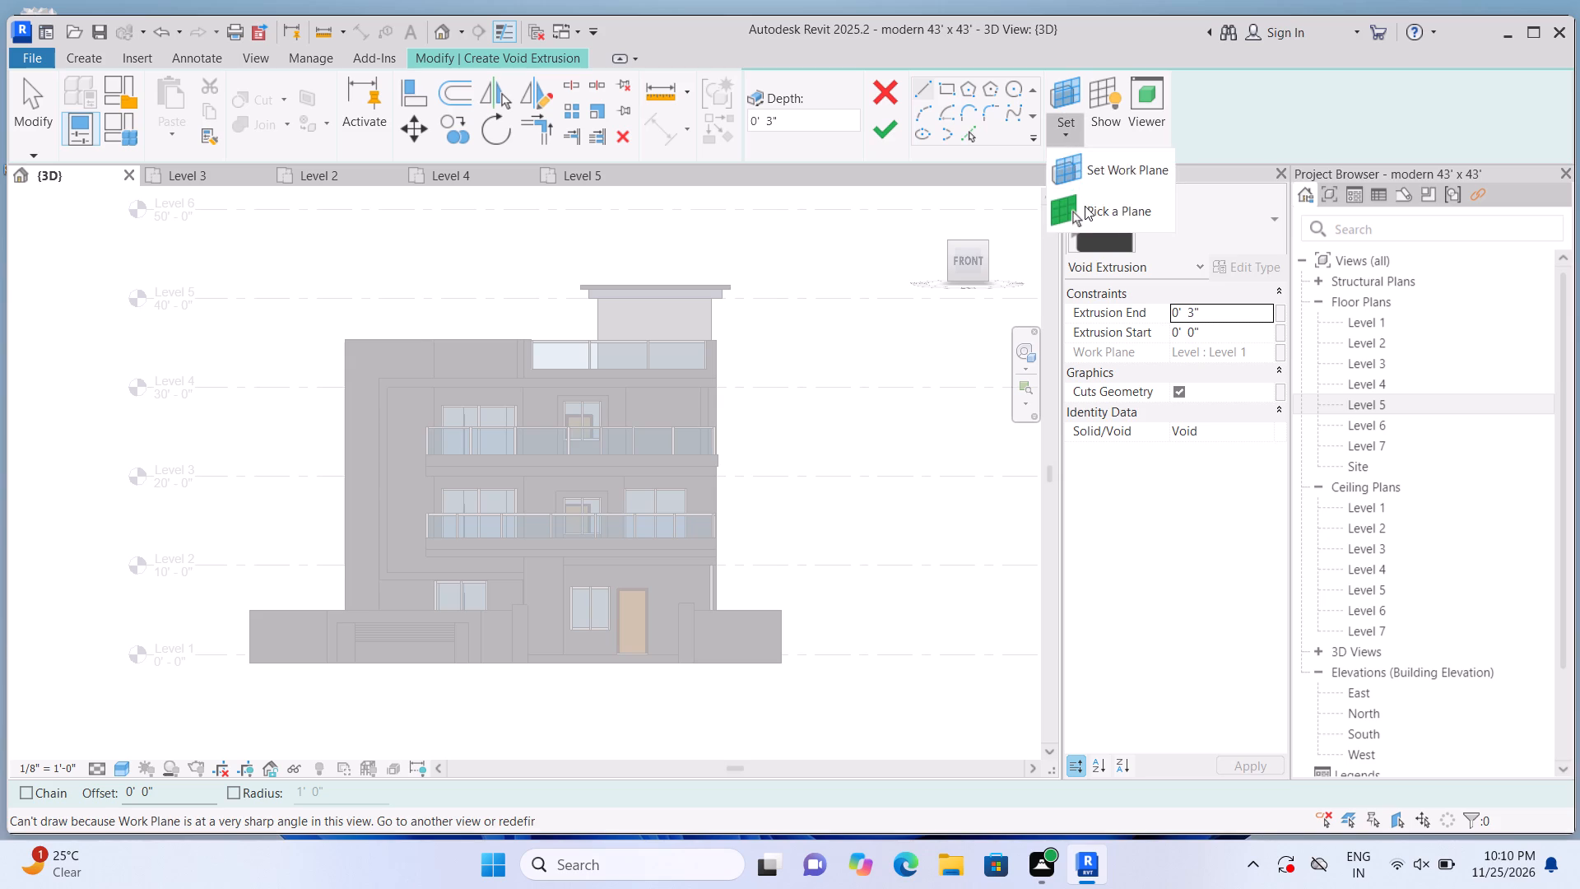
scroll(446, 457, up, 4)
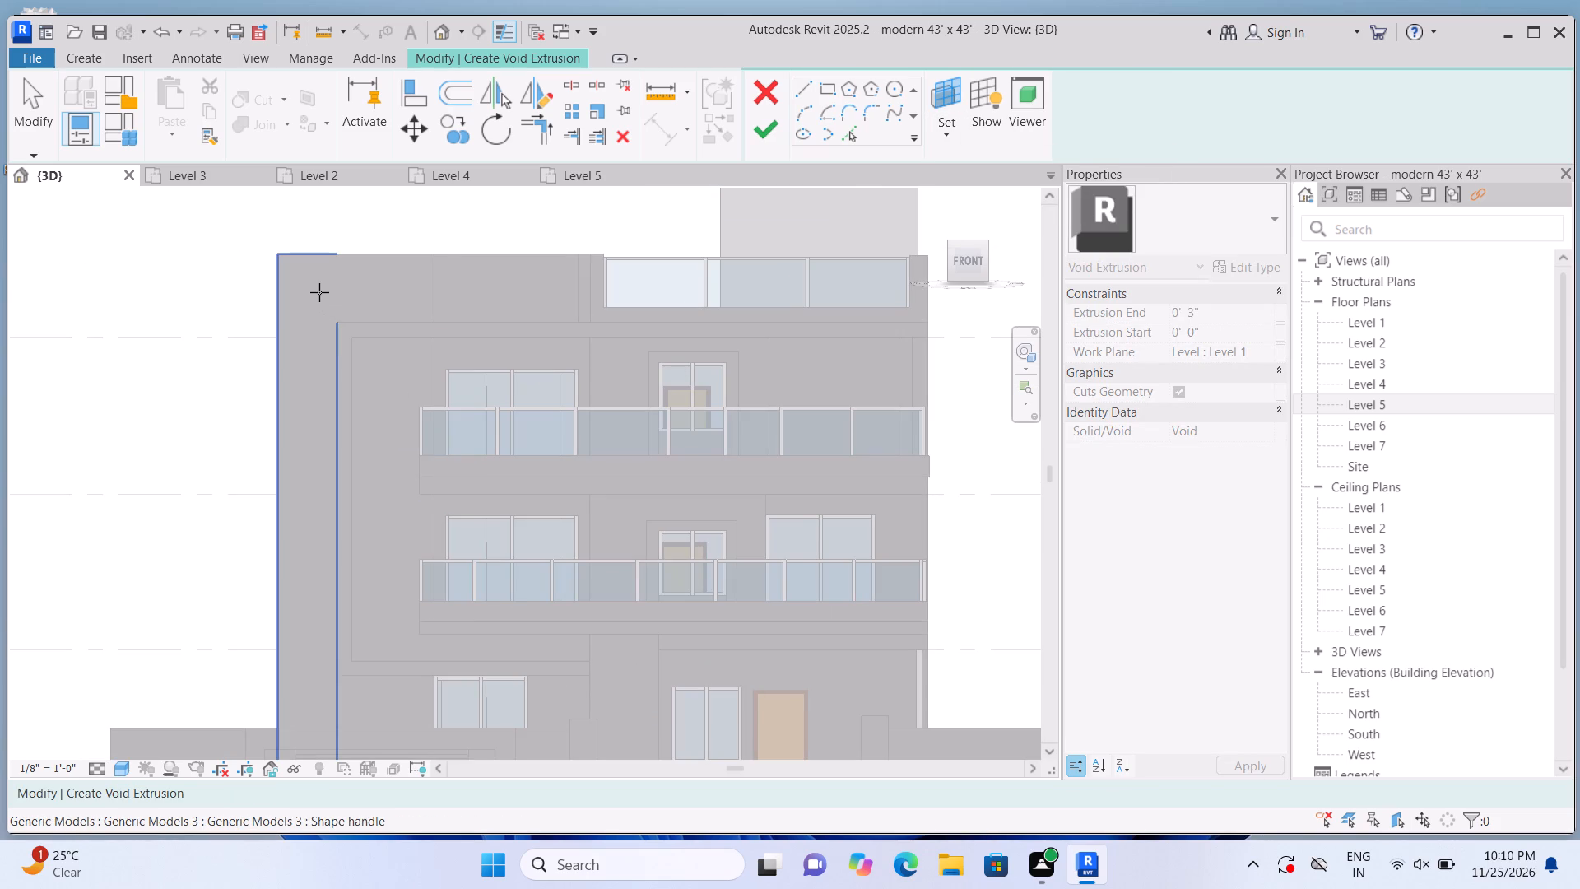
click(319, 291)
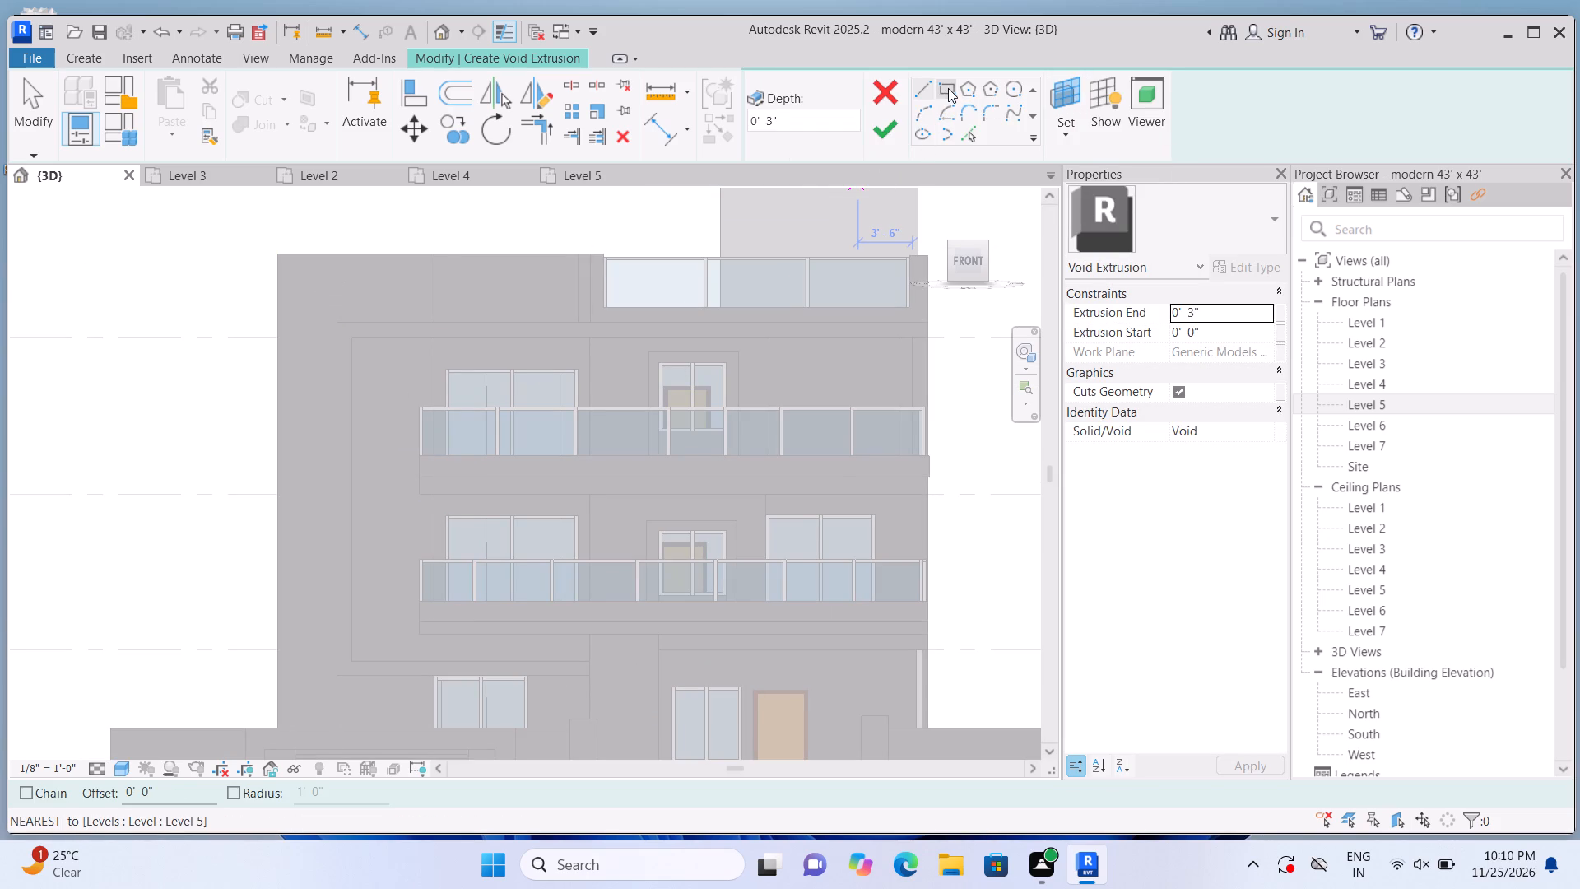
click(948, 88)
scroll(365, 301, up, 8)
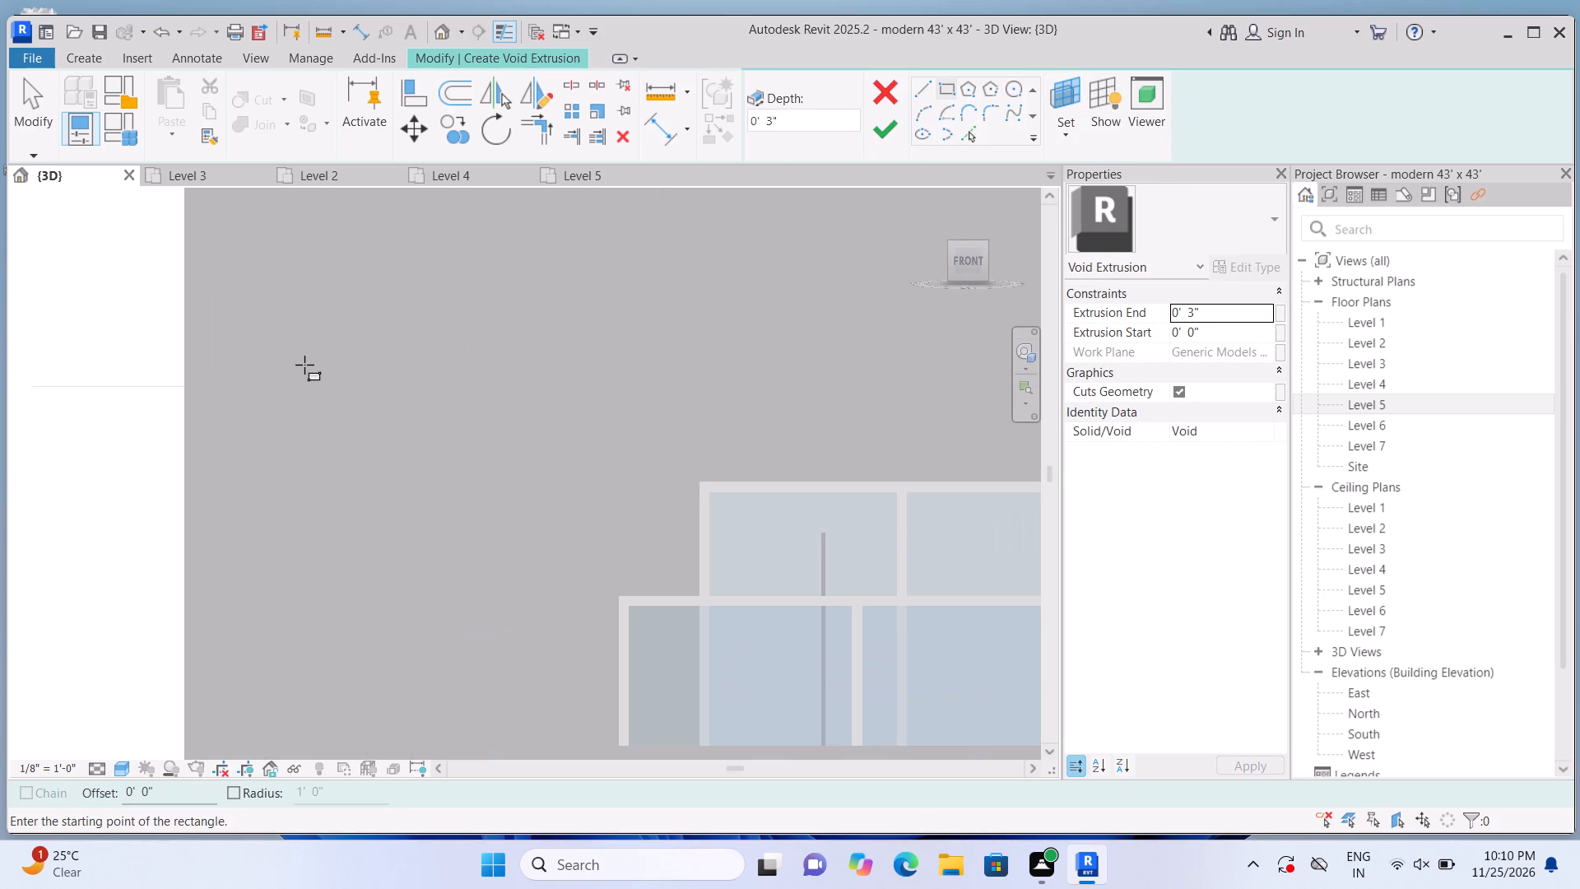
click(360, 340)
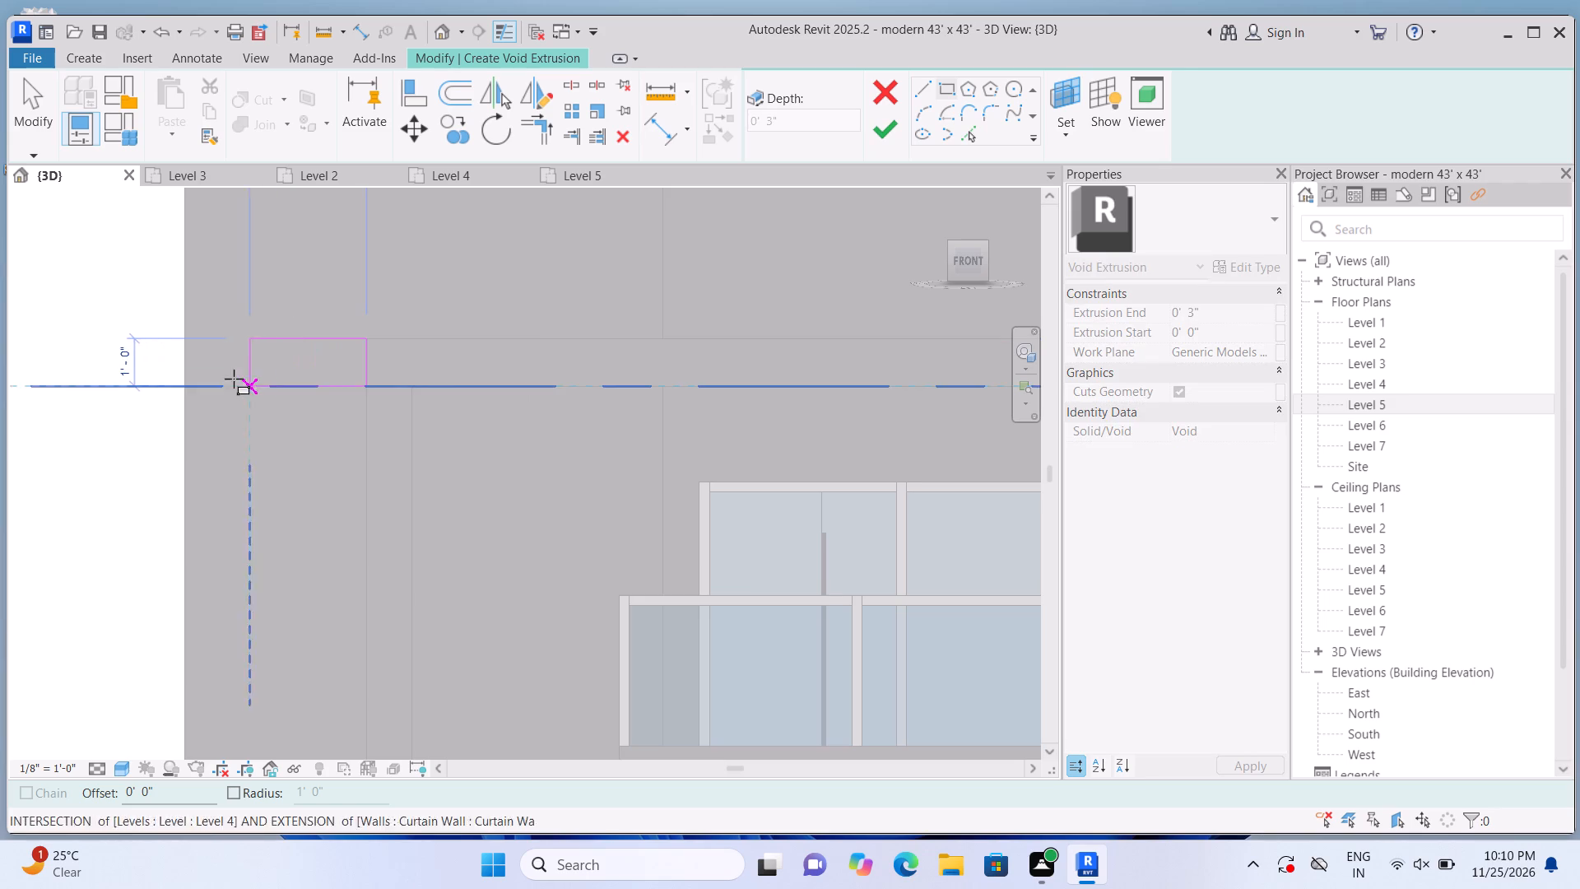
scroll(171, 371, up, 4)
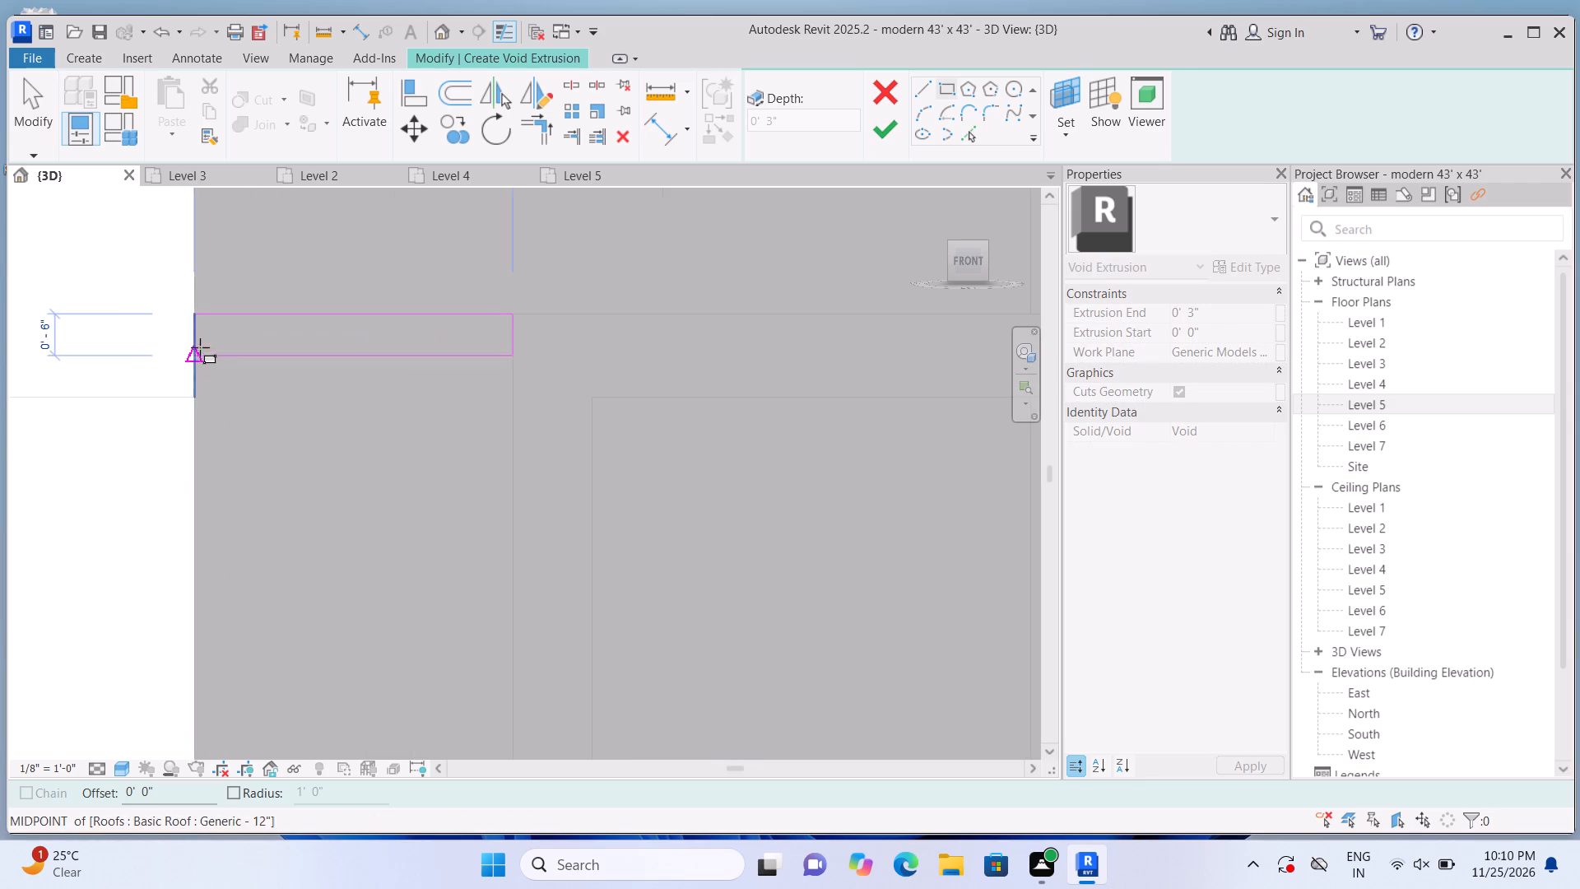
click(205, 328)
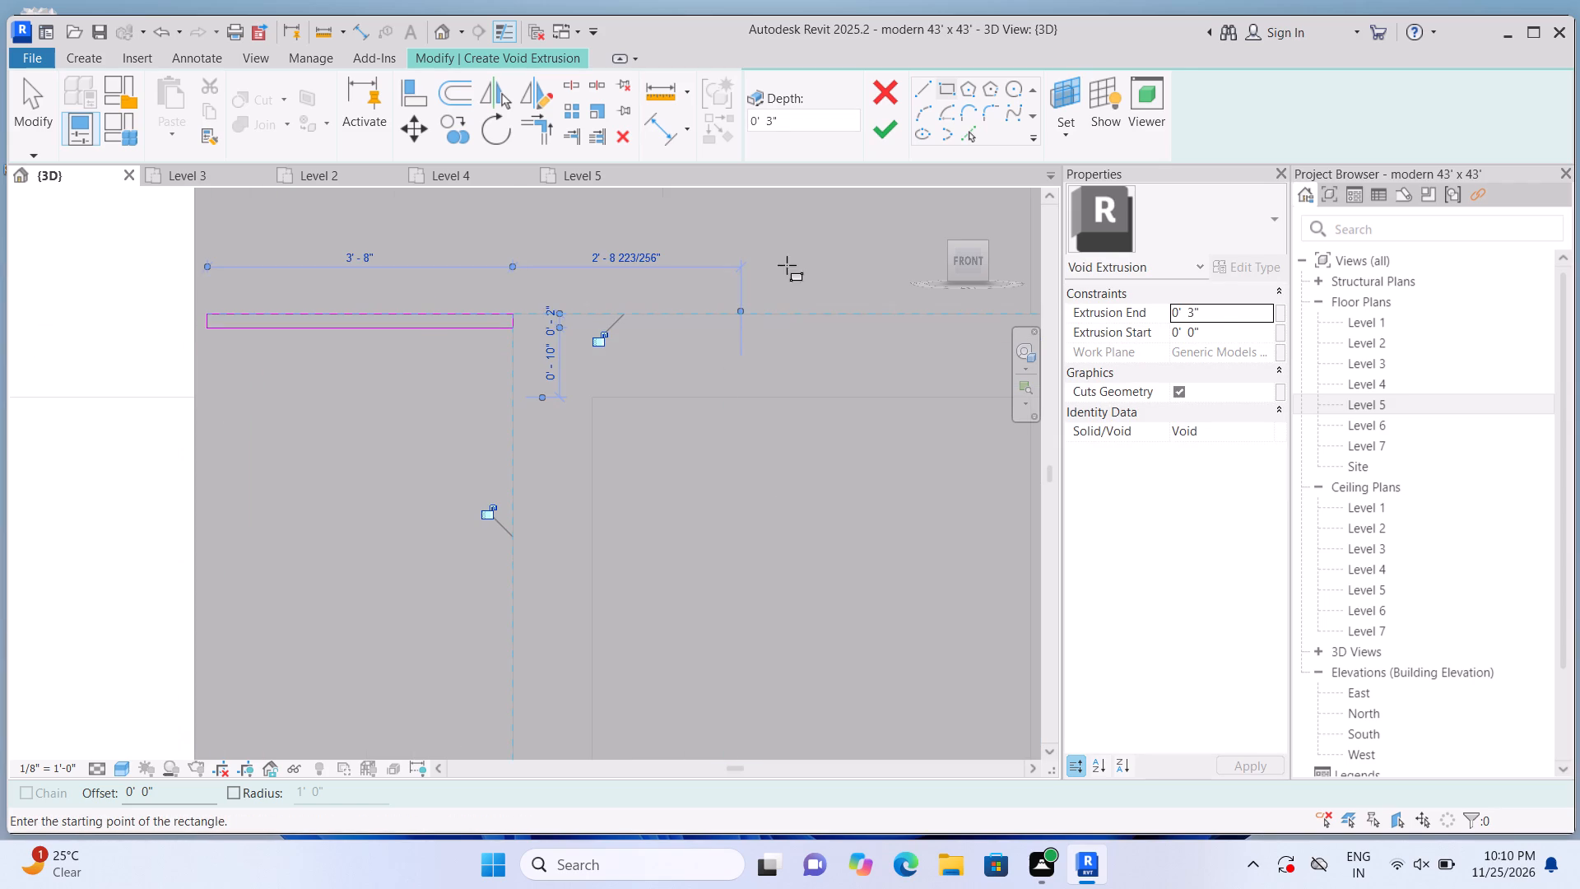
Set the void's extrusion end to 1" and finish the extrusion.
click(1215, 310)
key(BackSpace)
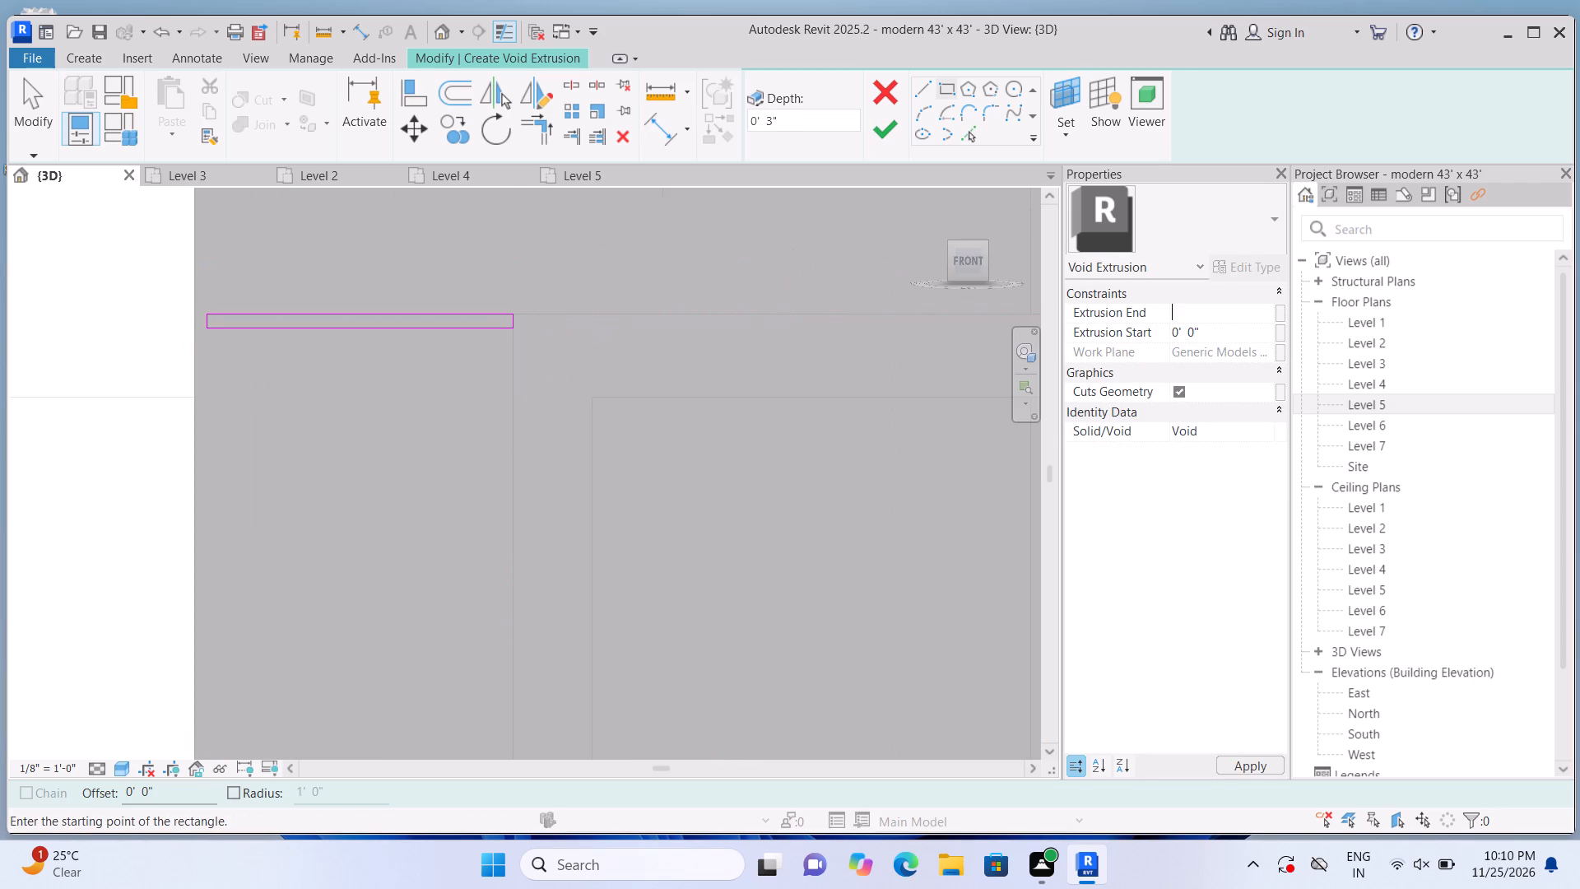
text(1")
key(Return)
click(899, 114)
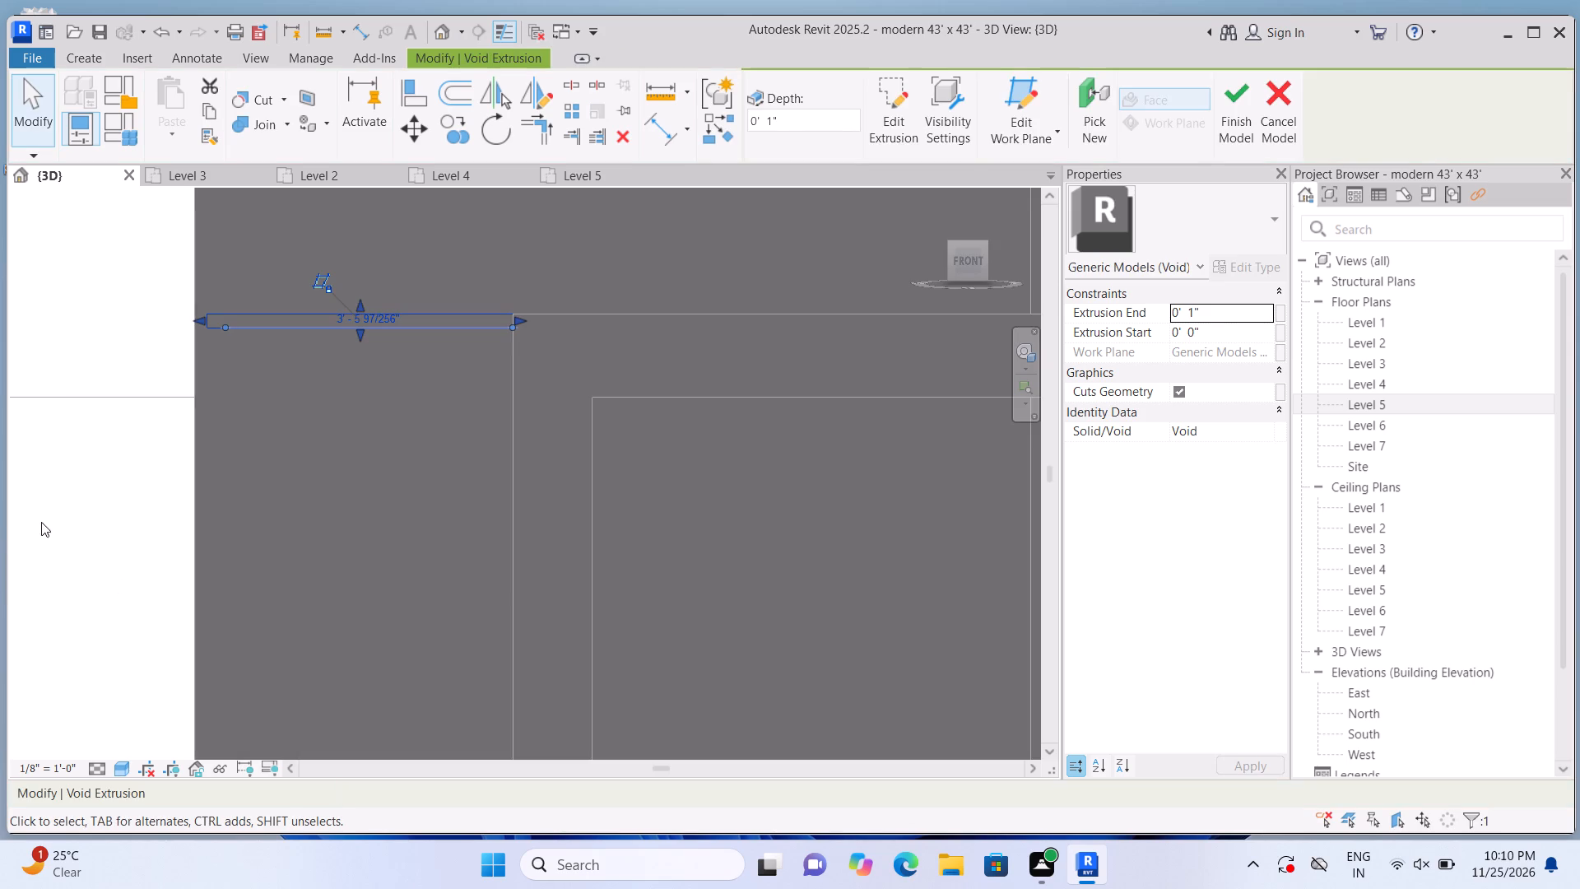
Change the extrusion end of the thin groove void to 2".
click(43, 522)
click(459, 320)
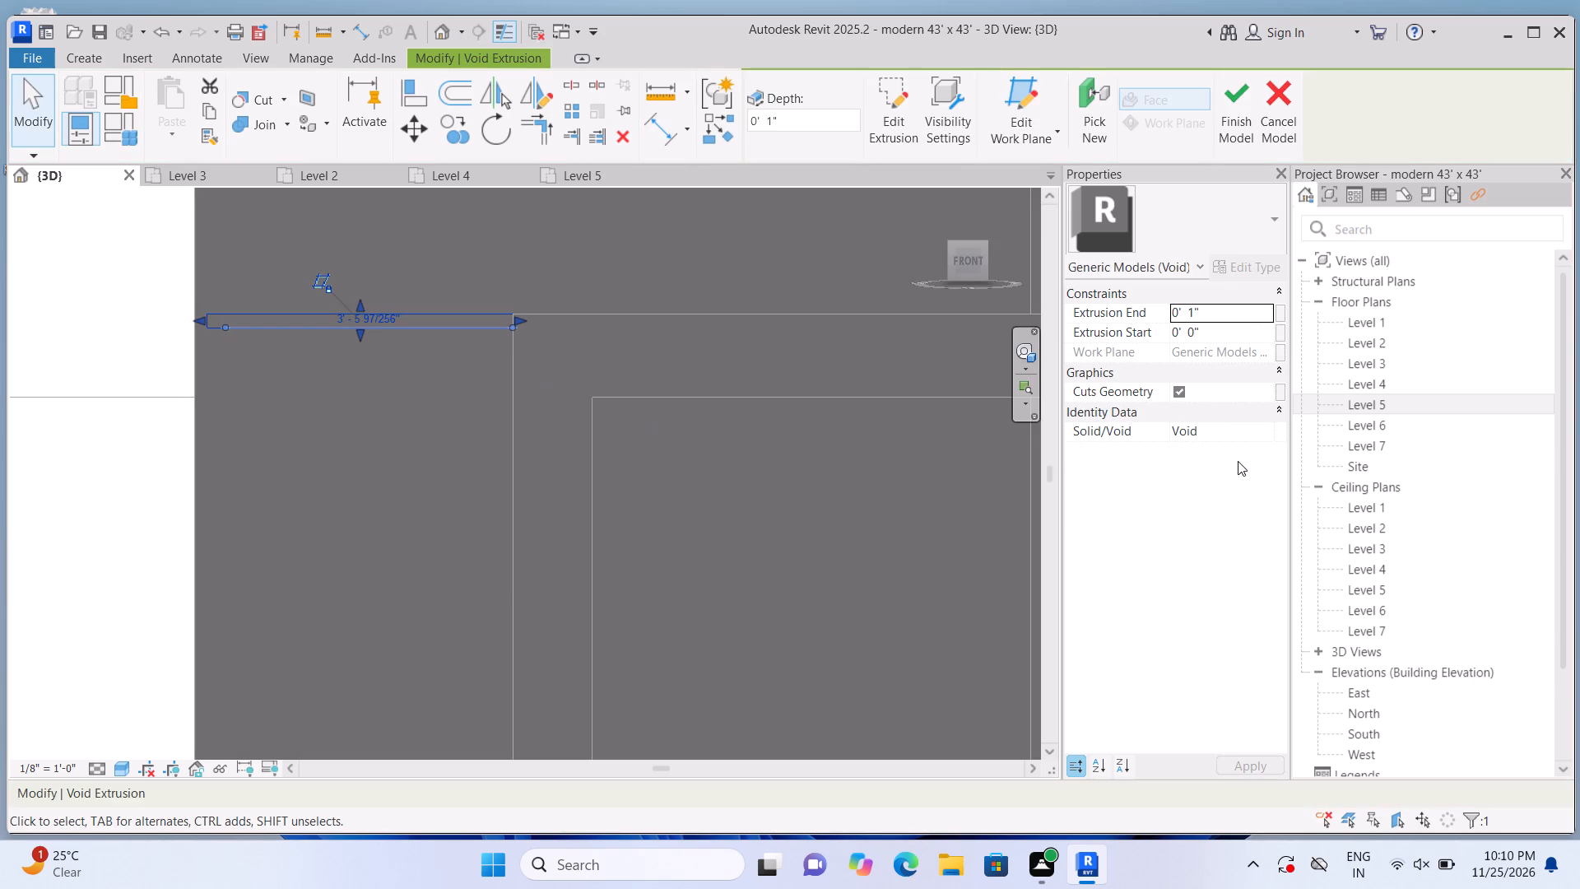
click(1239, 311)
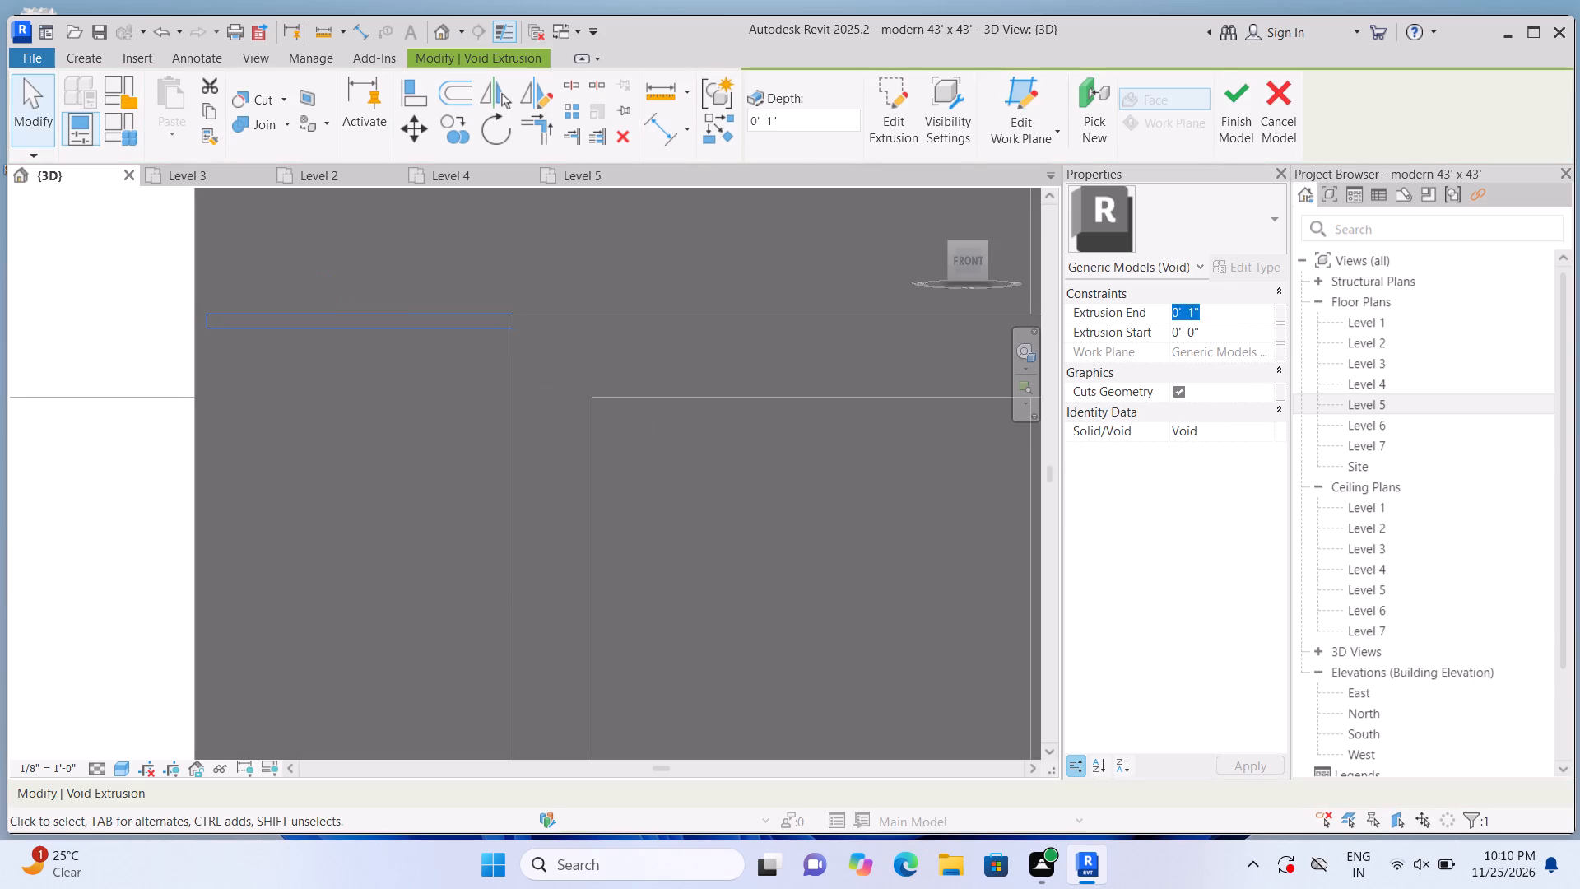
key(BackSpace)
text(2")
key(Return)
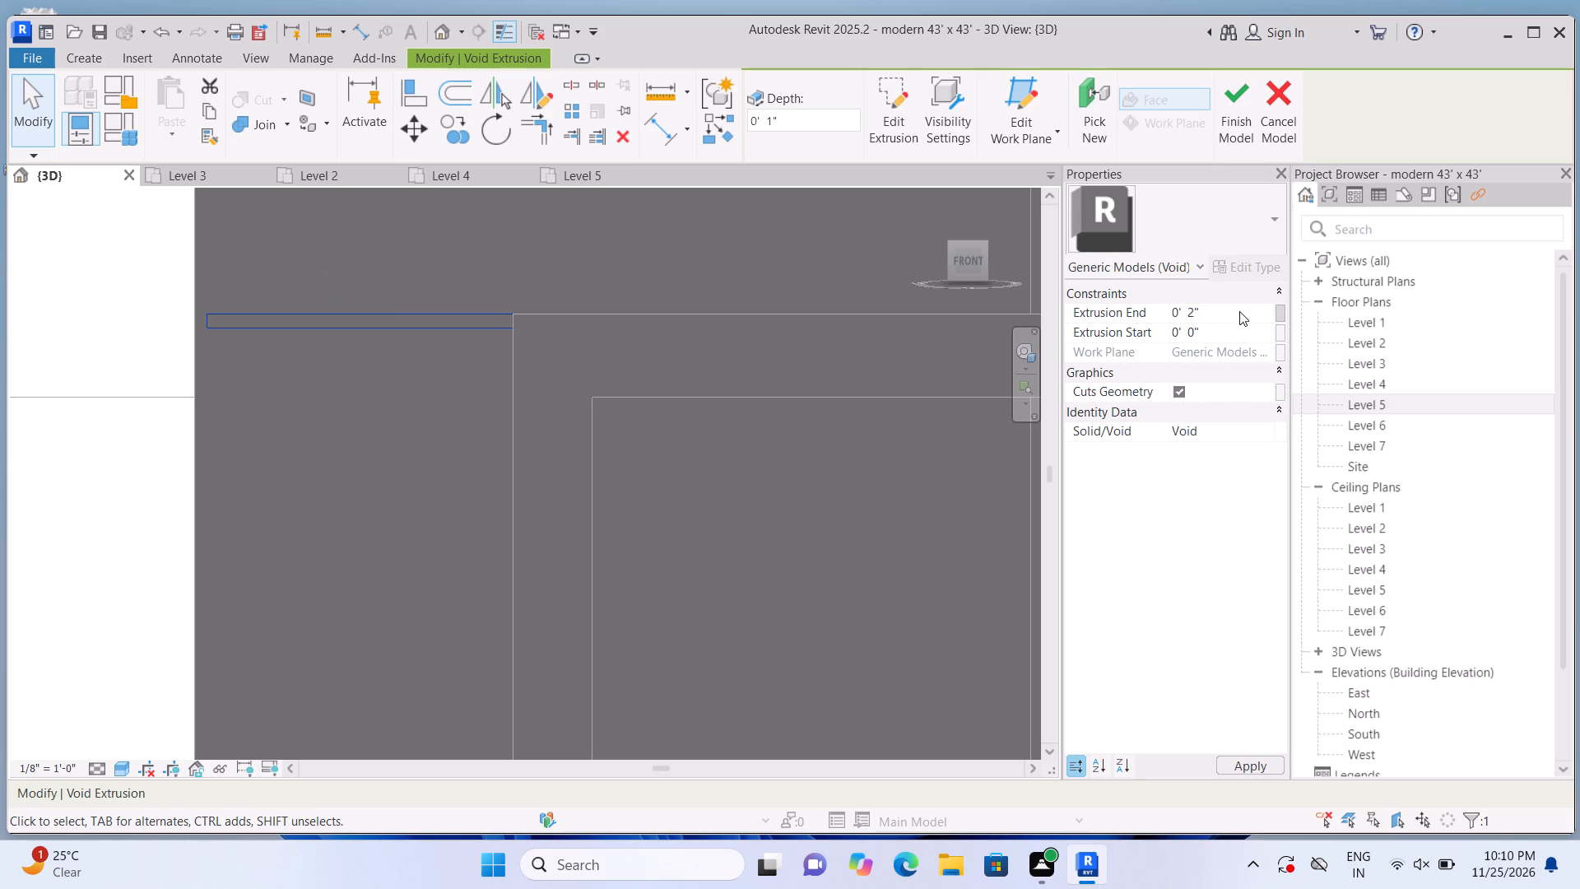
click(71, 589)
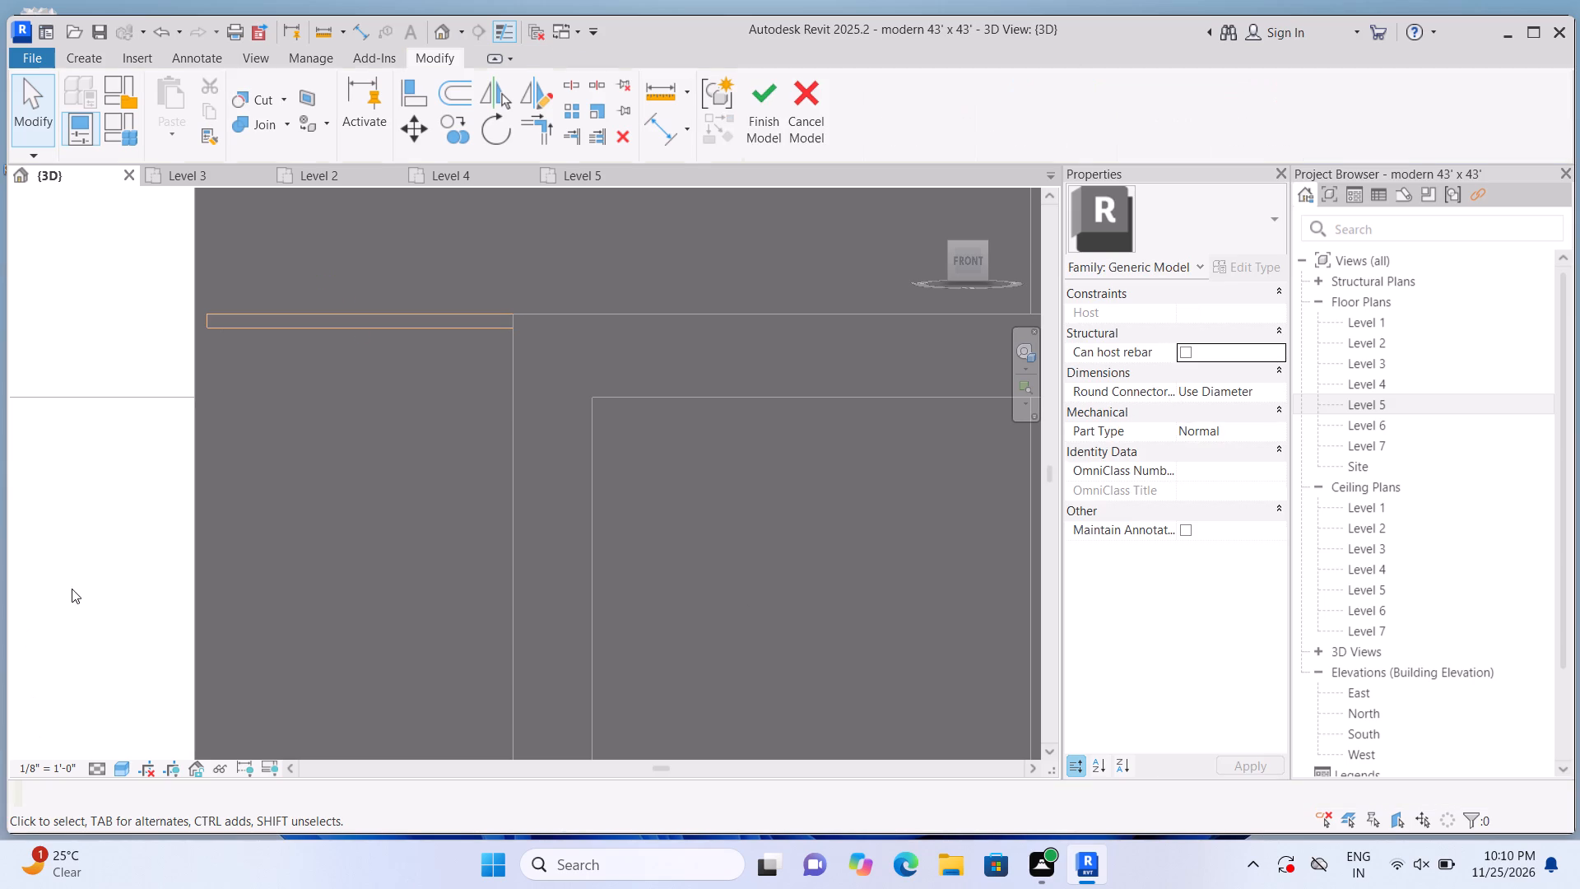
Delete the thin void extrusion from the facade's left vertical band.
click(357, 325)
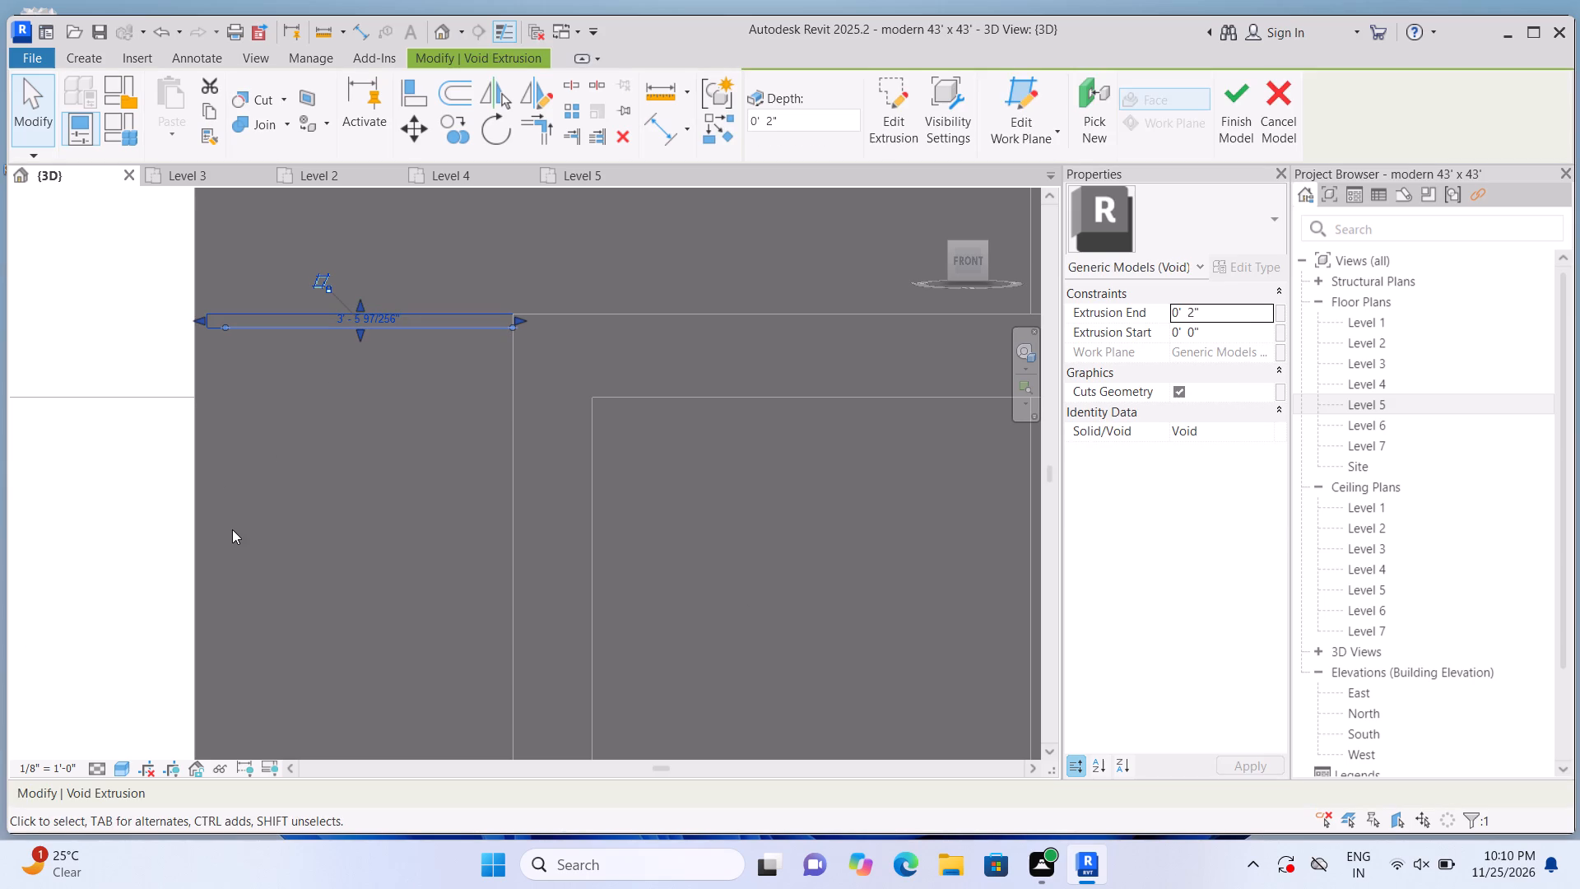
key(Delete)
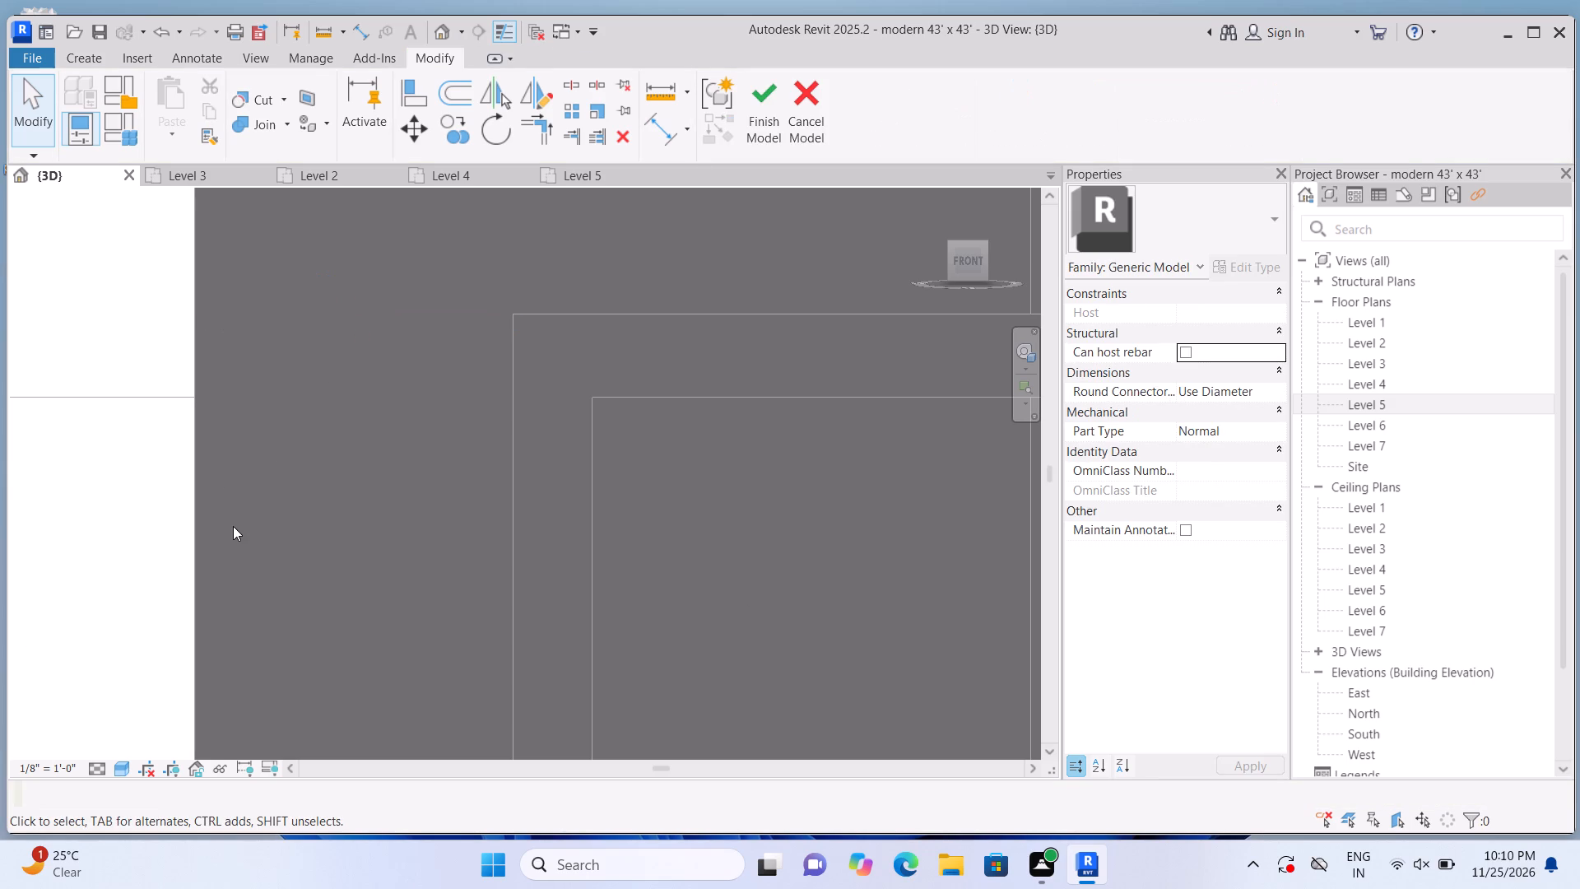
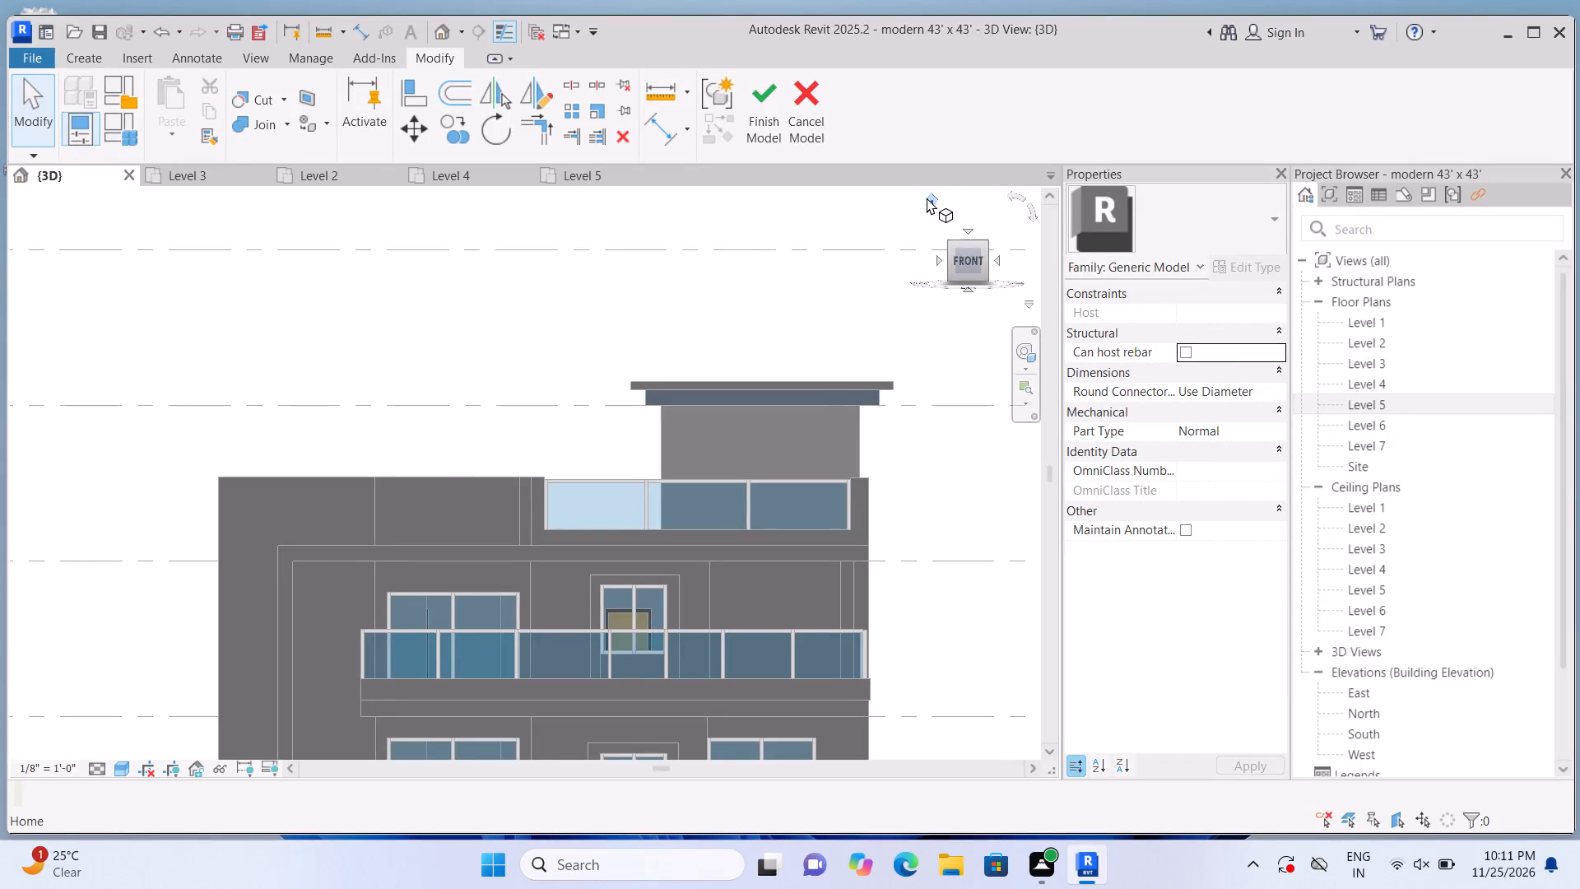
Return the 3D view to its home orientation and examine the whole house with its front facade and boundary wall.
click(927, 198)
scroll(297, 573, up, 2)
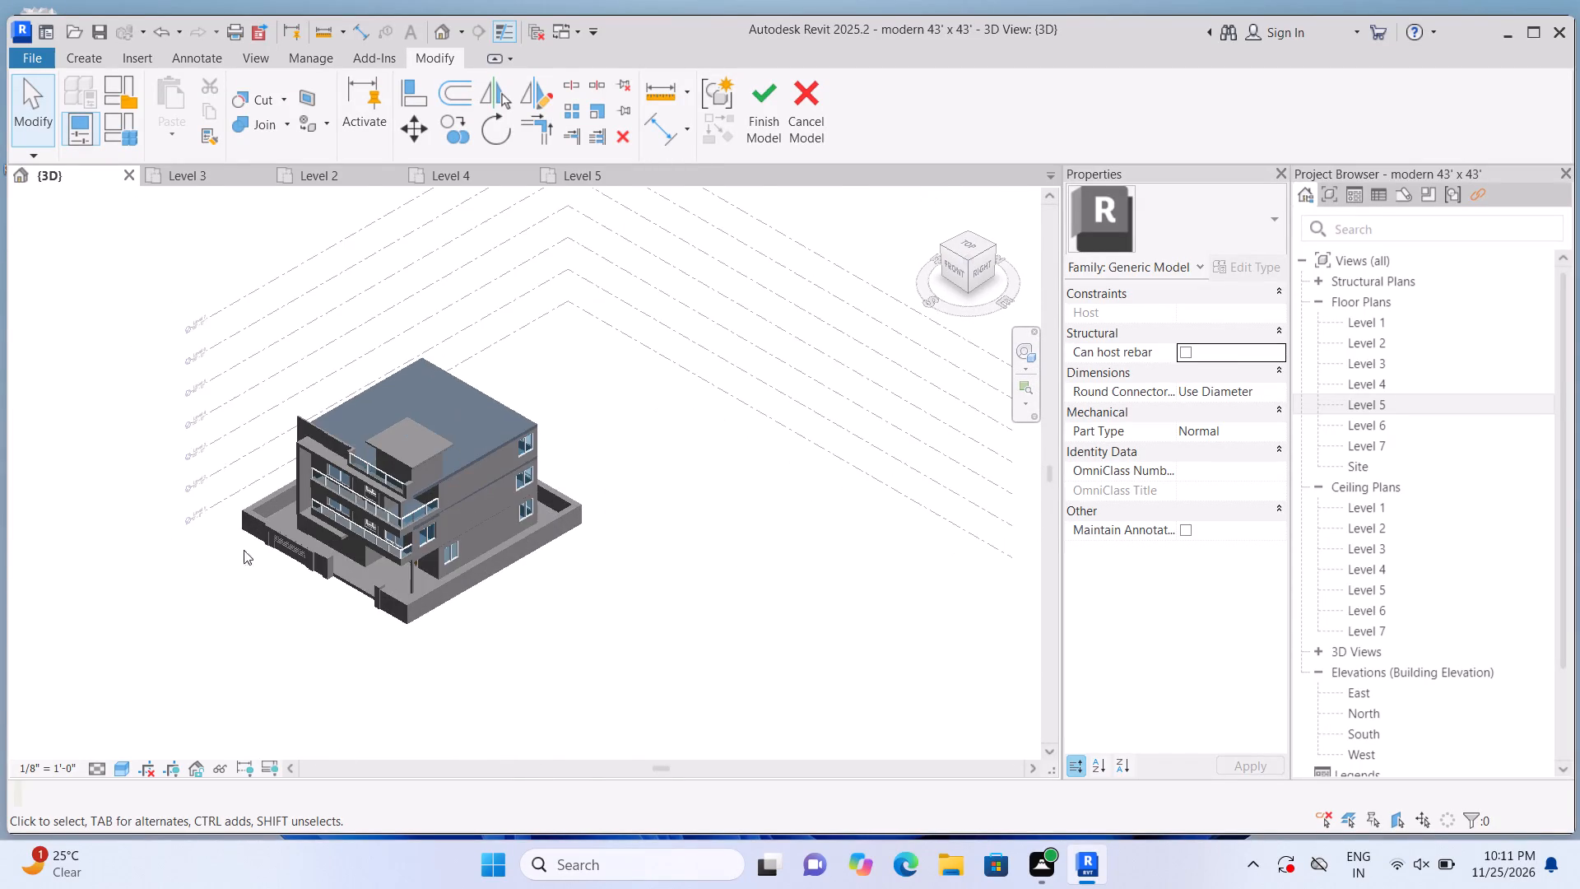
scroll(247, 537, up, 6)
middle_drag(297, 629, 266, 659)
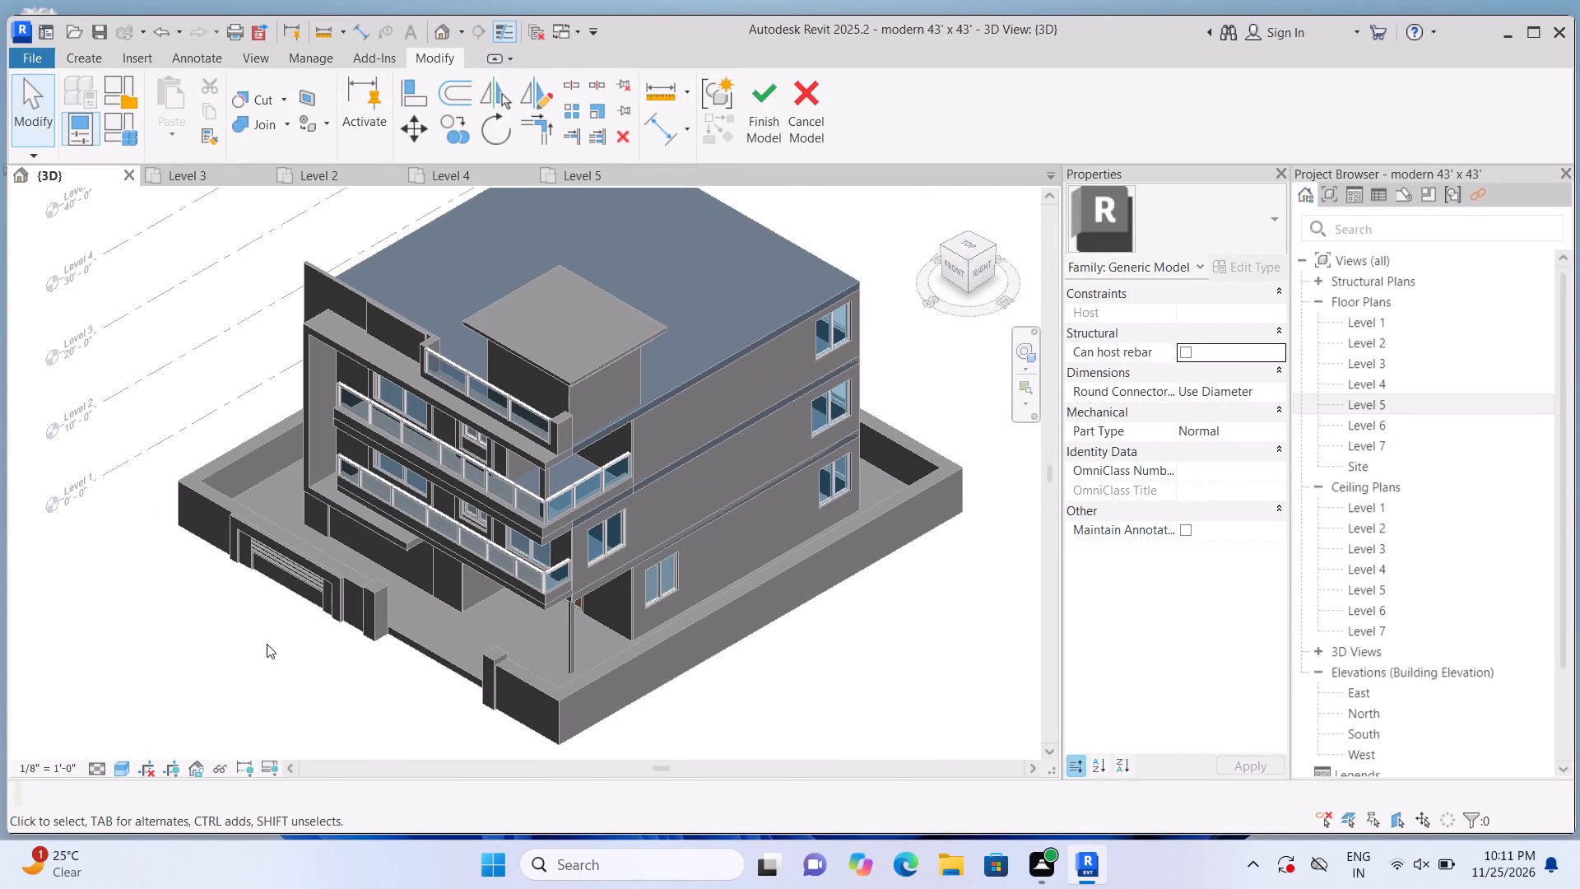
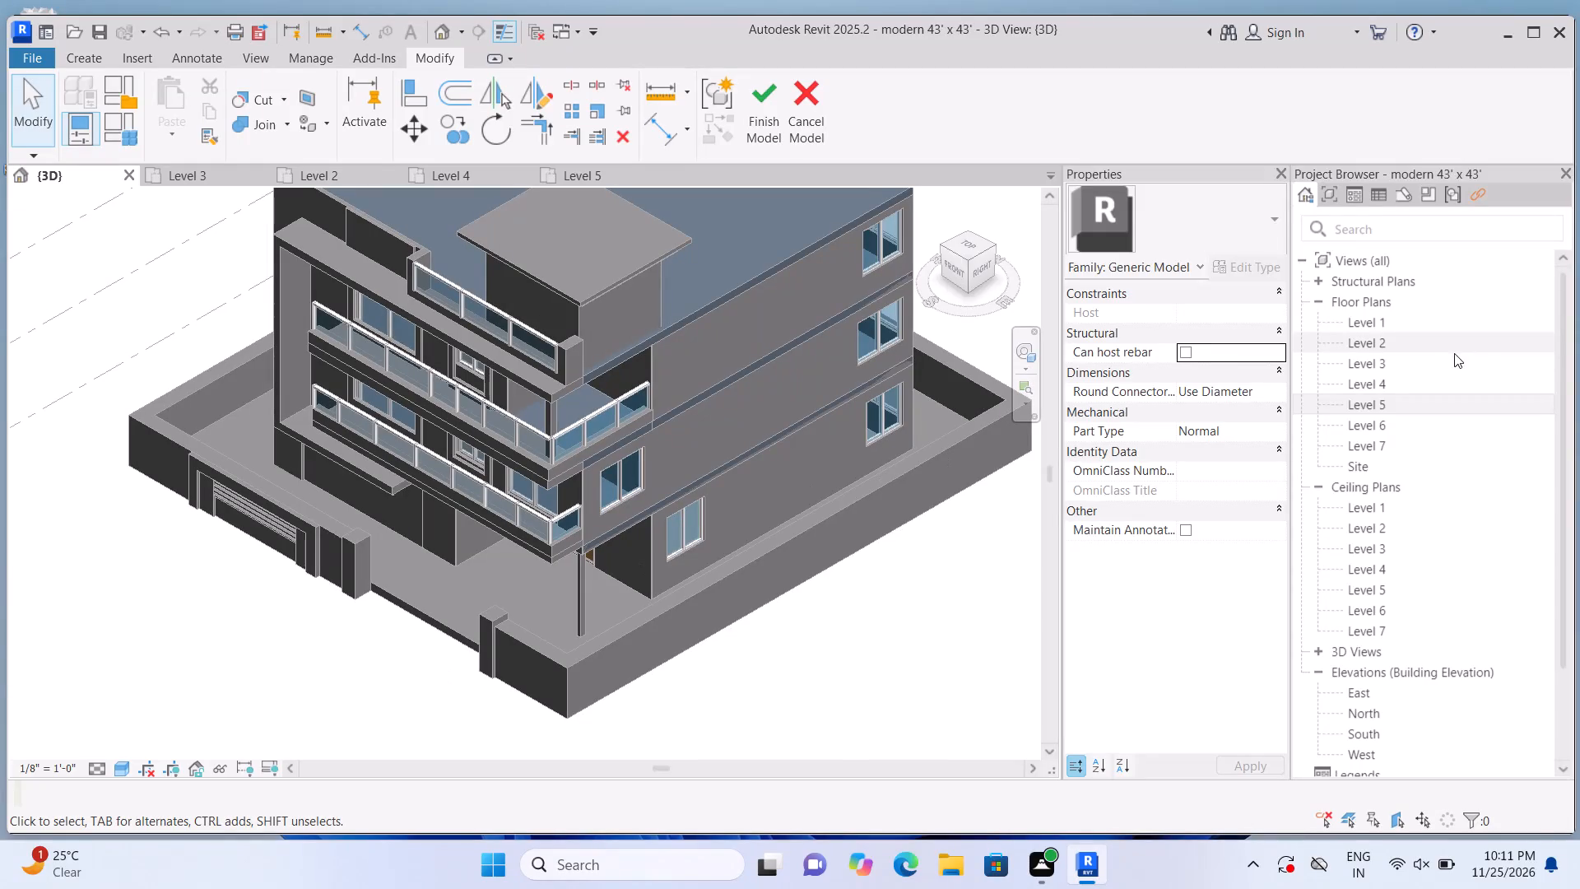
Open the Level 1 floor plan showing the house and the surrounding boundary wall.
double_click(1430, 318)
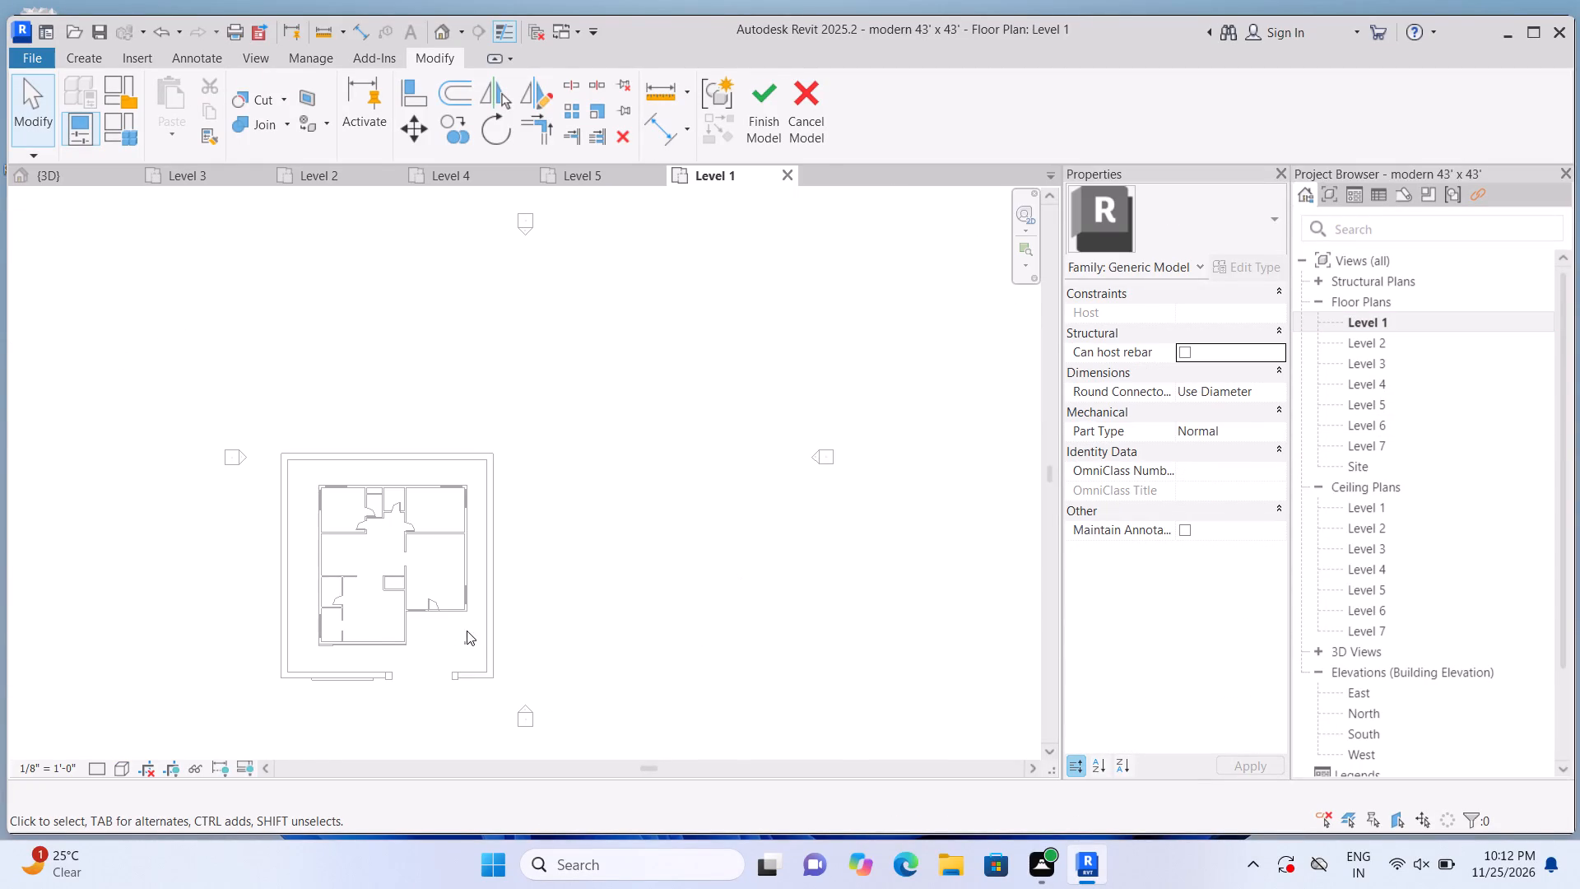
scroll(394, 644, up, 5)
scroll(207, 672, up, 1)
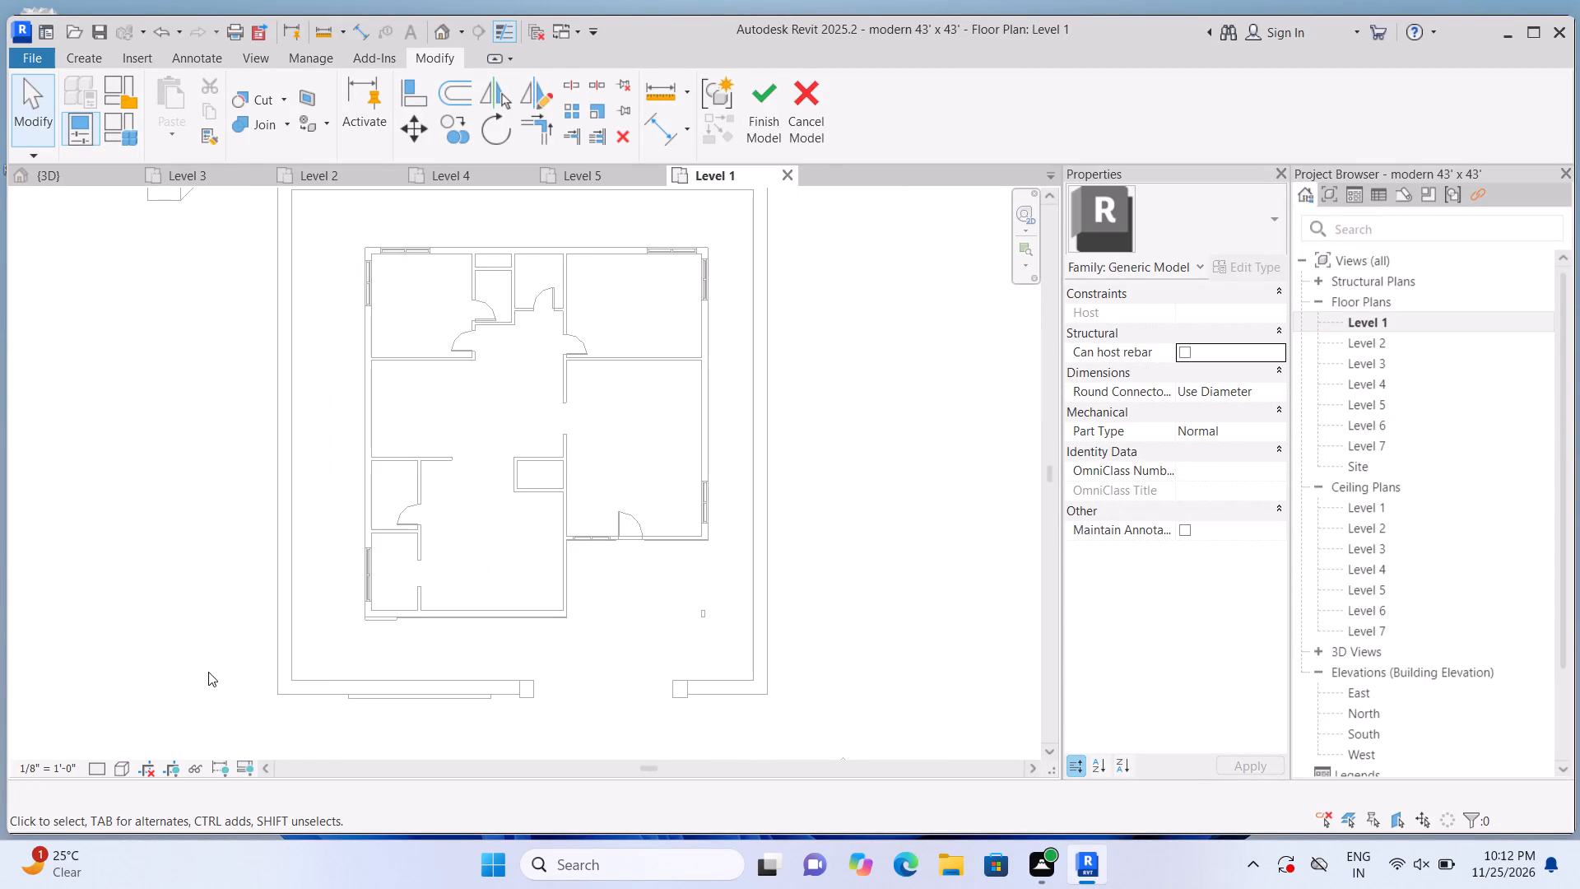
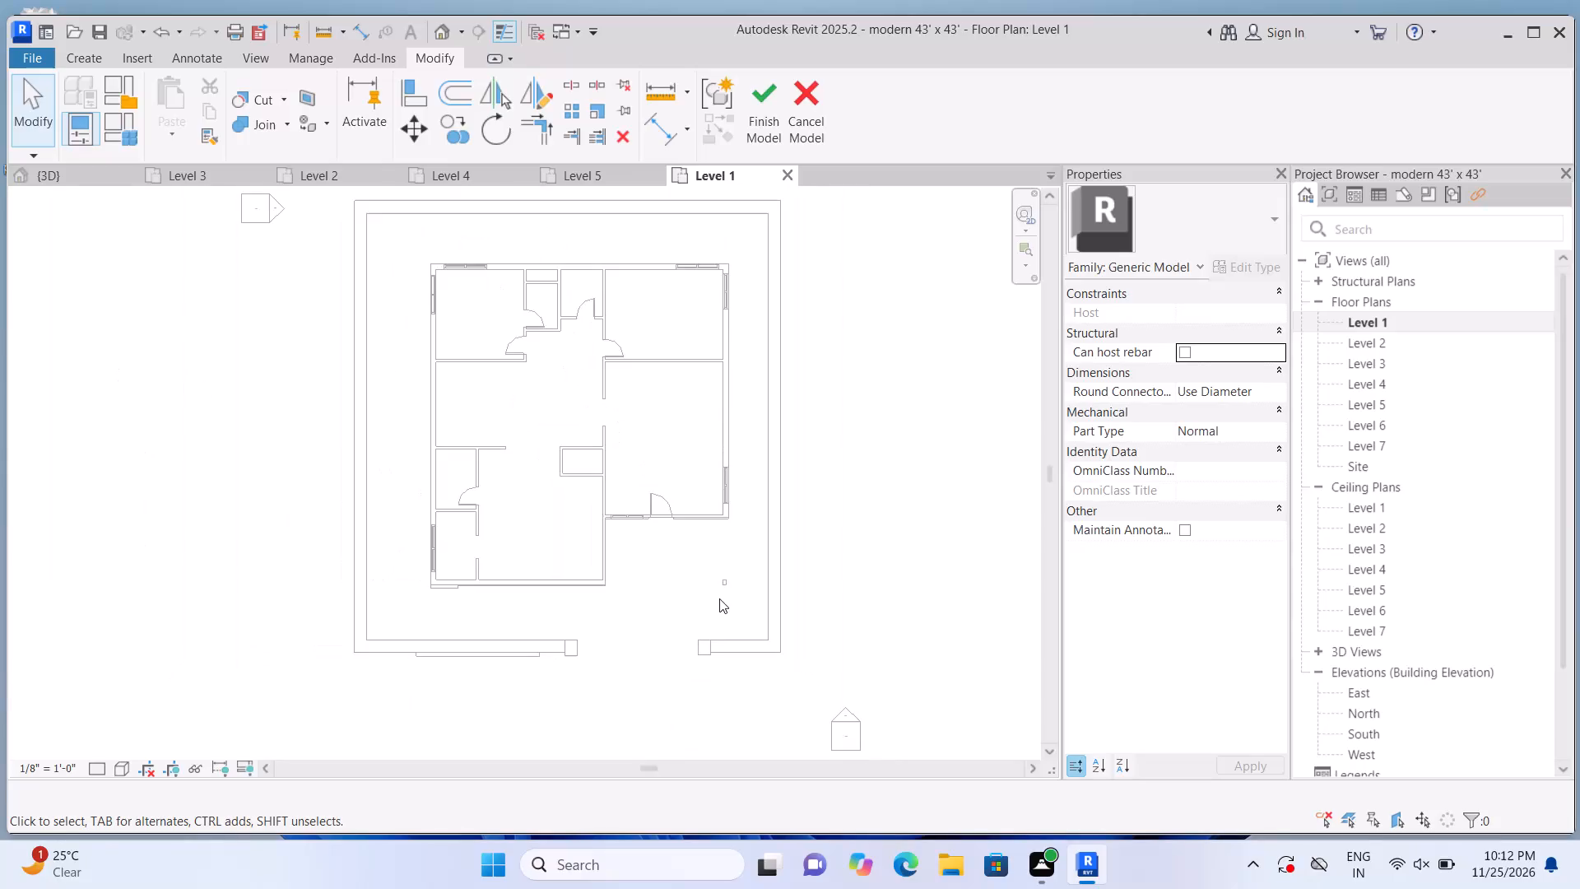
Finish the in-place generic model without any geometry and accept deletion of the empty family.
scroll(732, 310, up, 3)
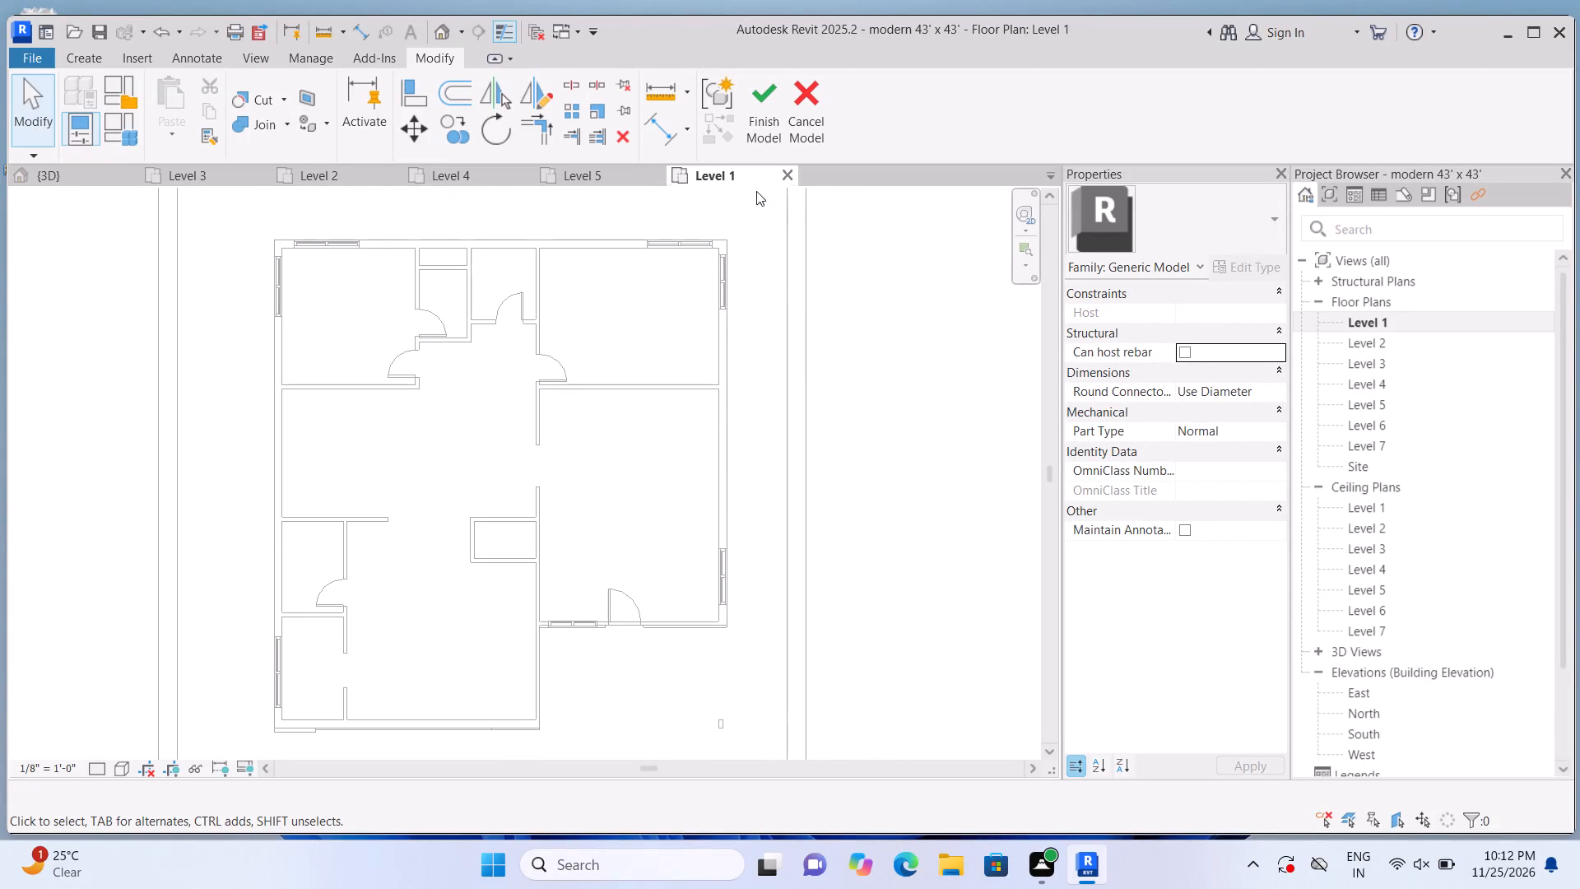
click(760, 119)
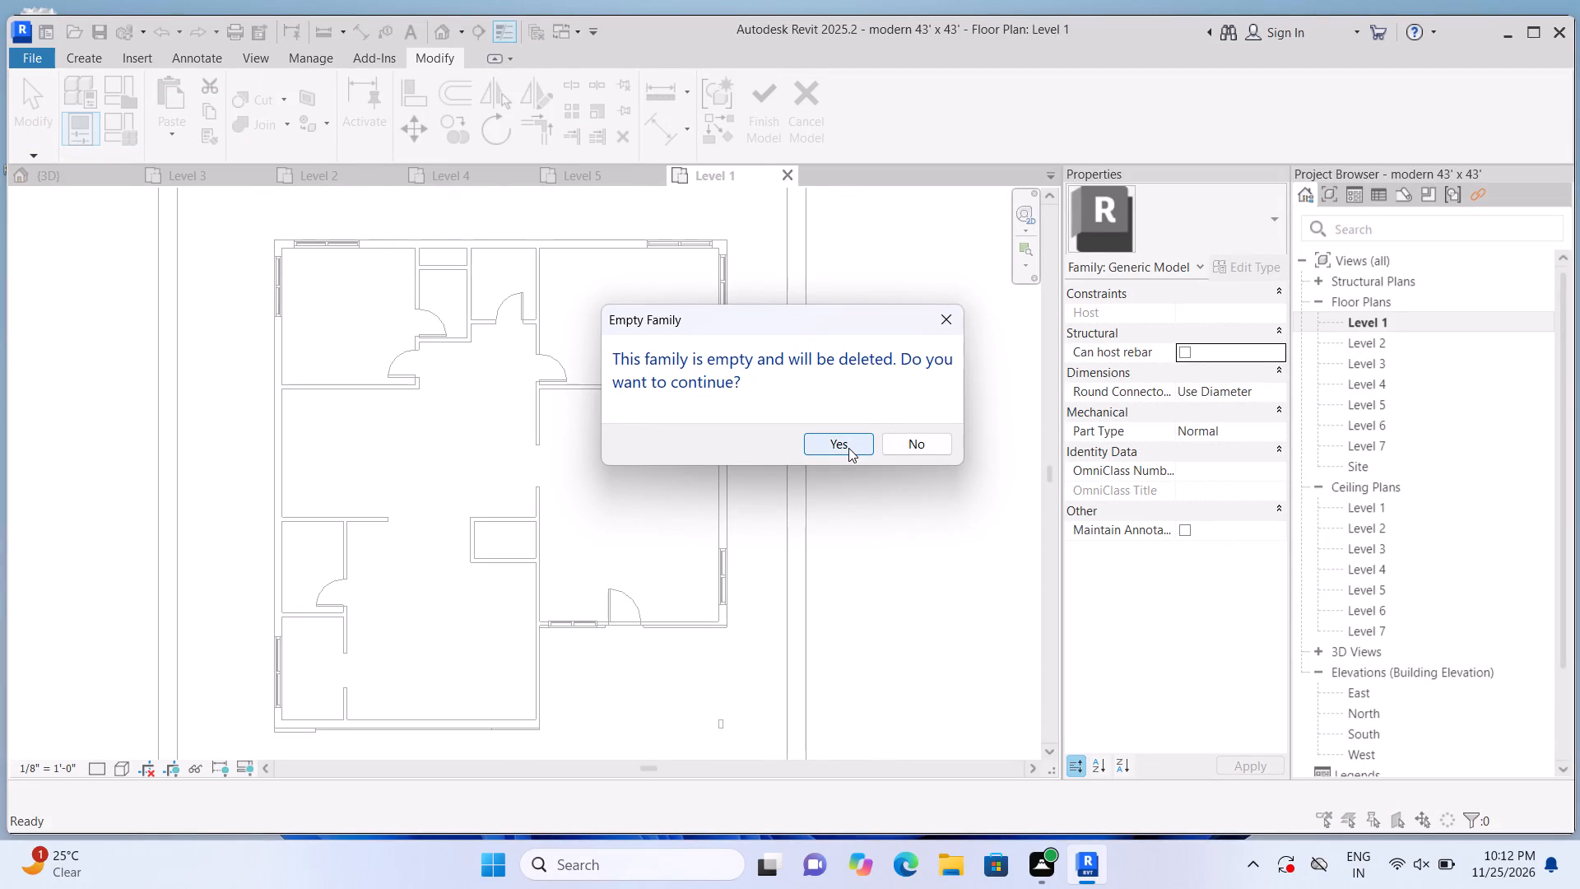
click(848, 448)
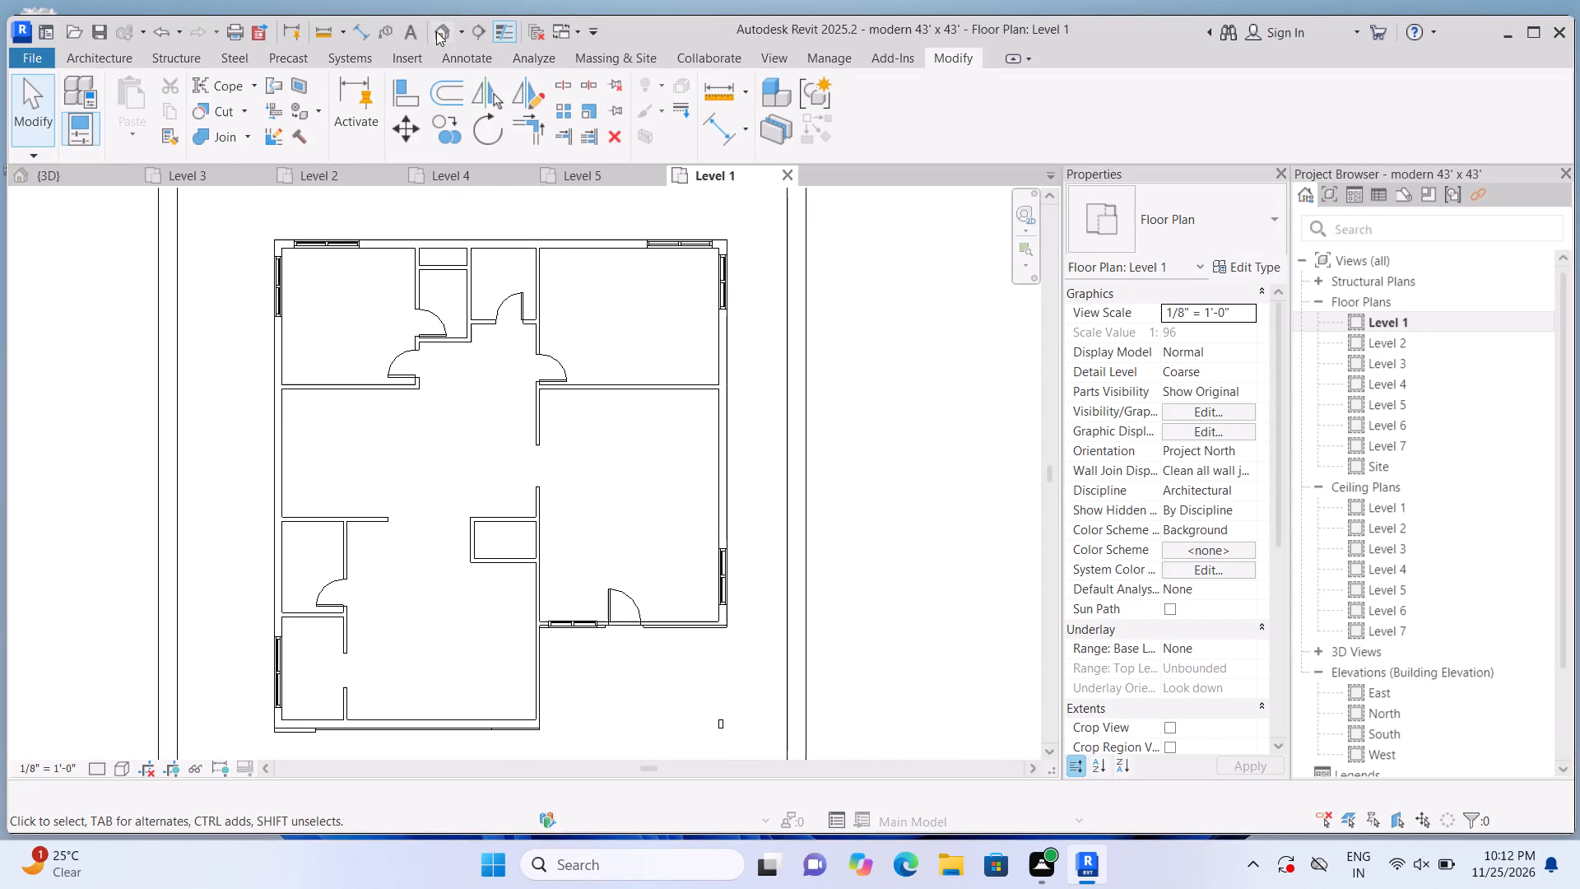
Open the 3D view and examine the house front, balconies and surrounding boundary wall.
click(436, 31)
scroll(491, 365, down, 2)
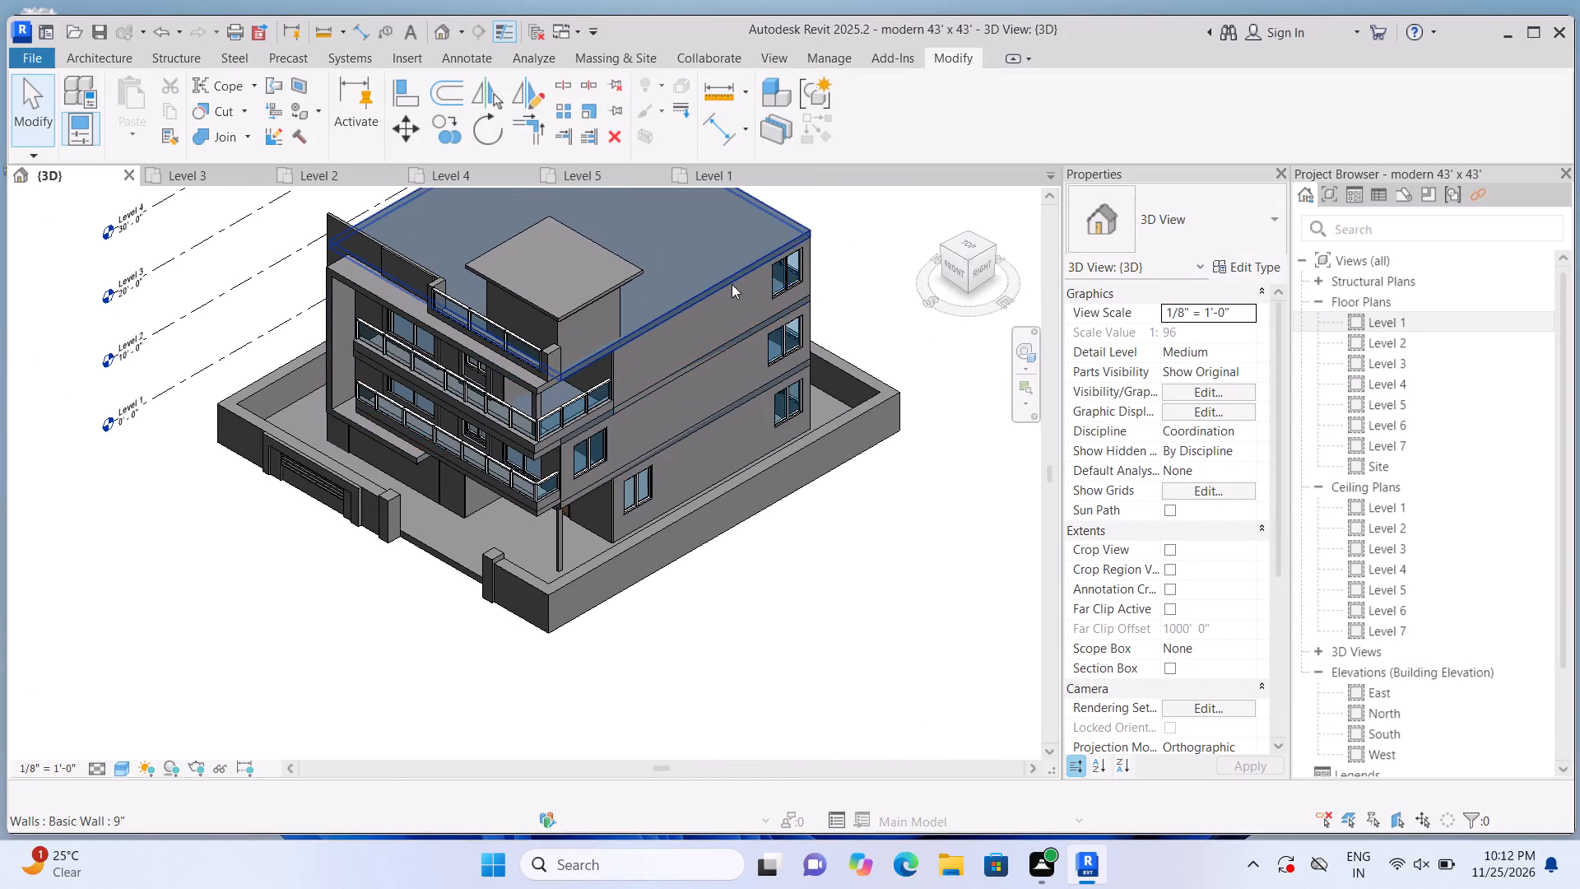
middle_drag(729, 283, 718, 345)
scroll(720, 345, up, 1)
scroll(774, 296, up, 1)
scroll(783, 287, down, 1)
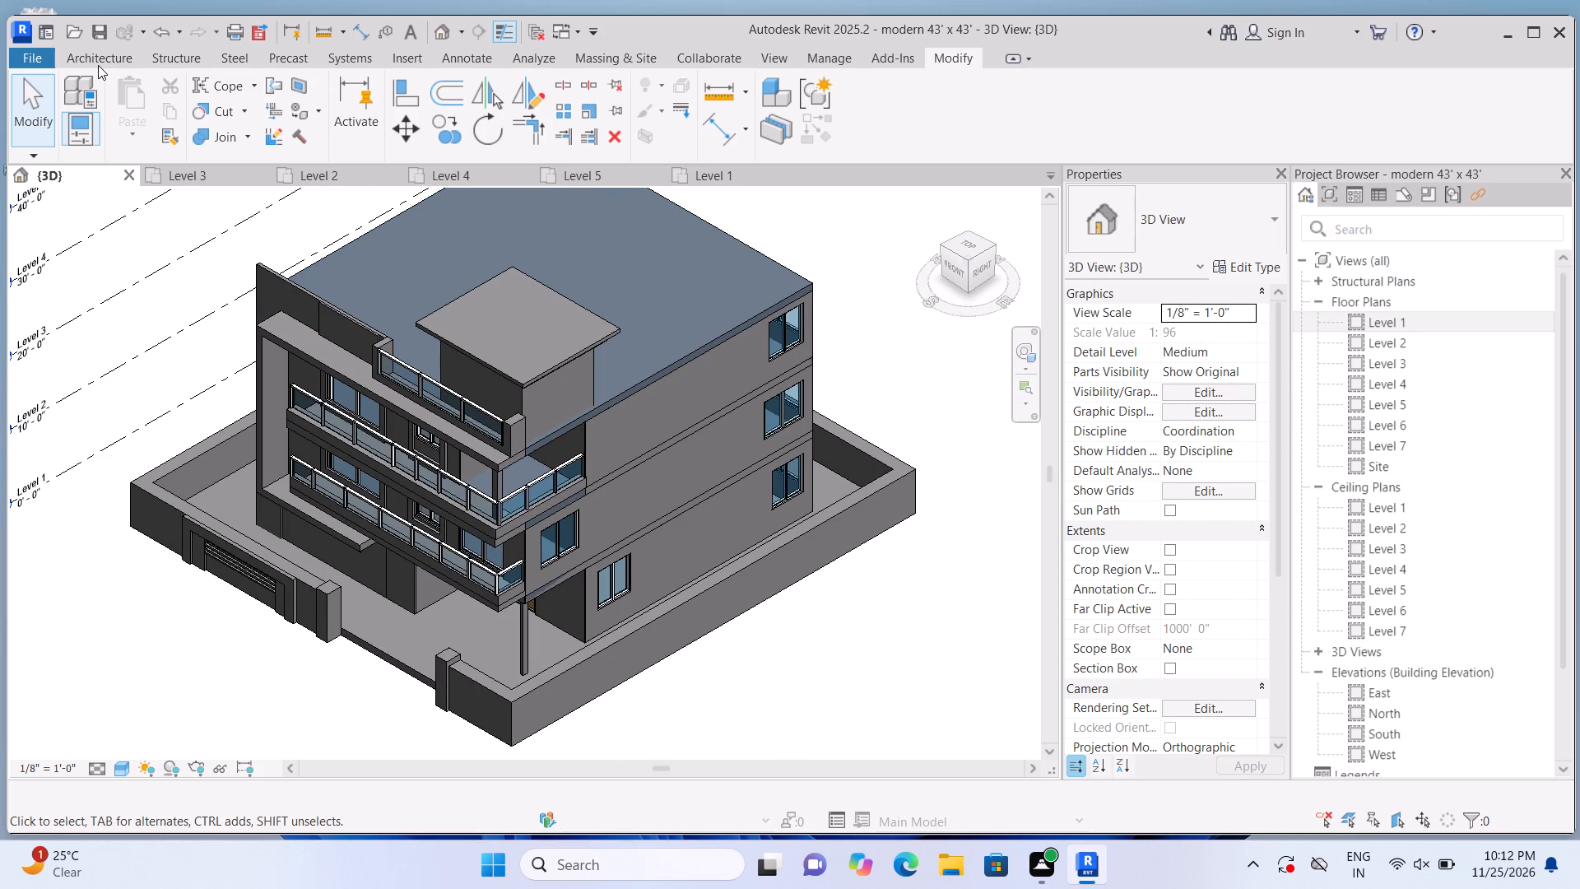
Open the Level 2 floor plan and inspect the front balcony and the boundary wall around the house.
double_click(1353, 342)
scroll(965, 546, down, 8)
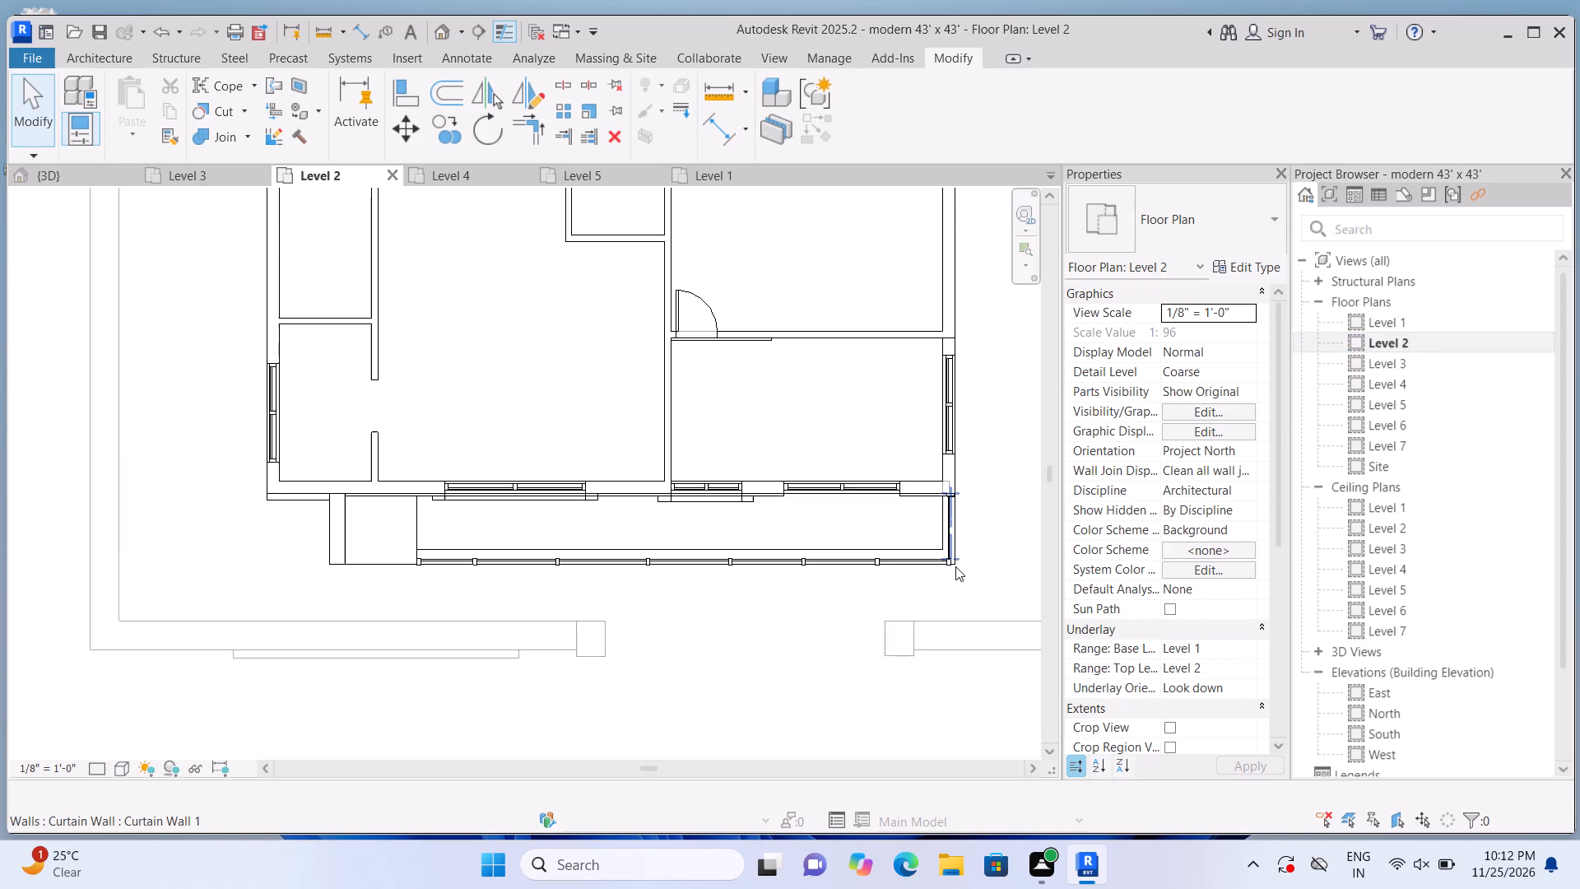
scroll(955, 566, down, 4)
scroll(565, 671, down, 4)
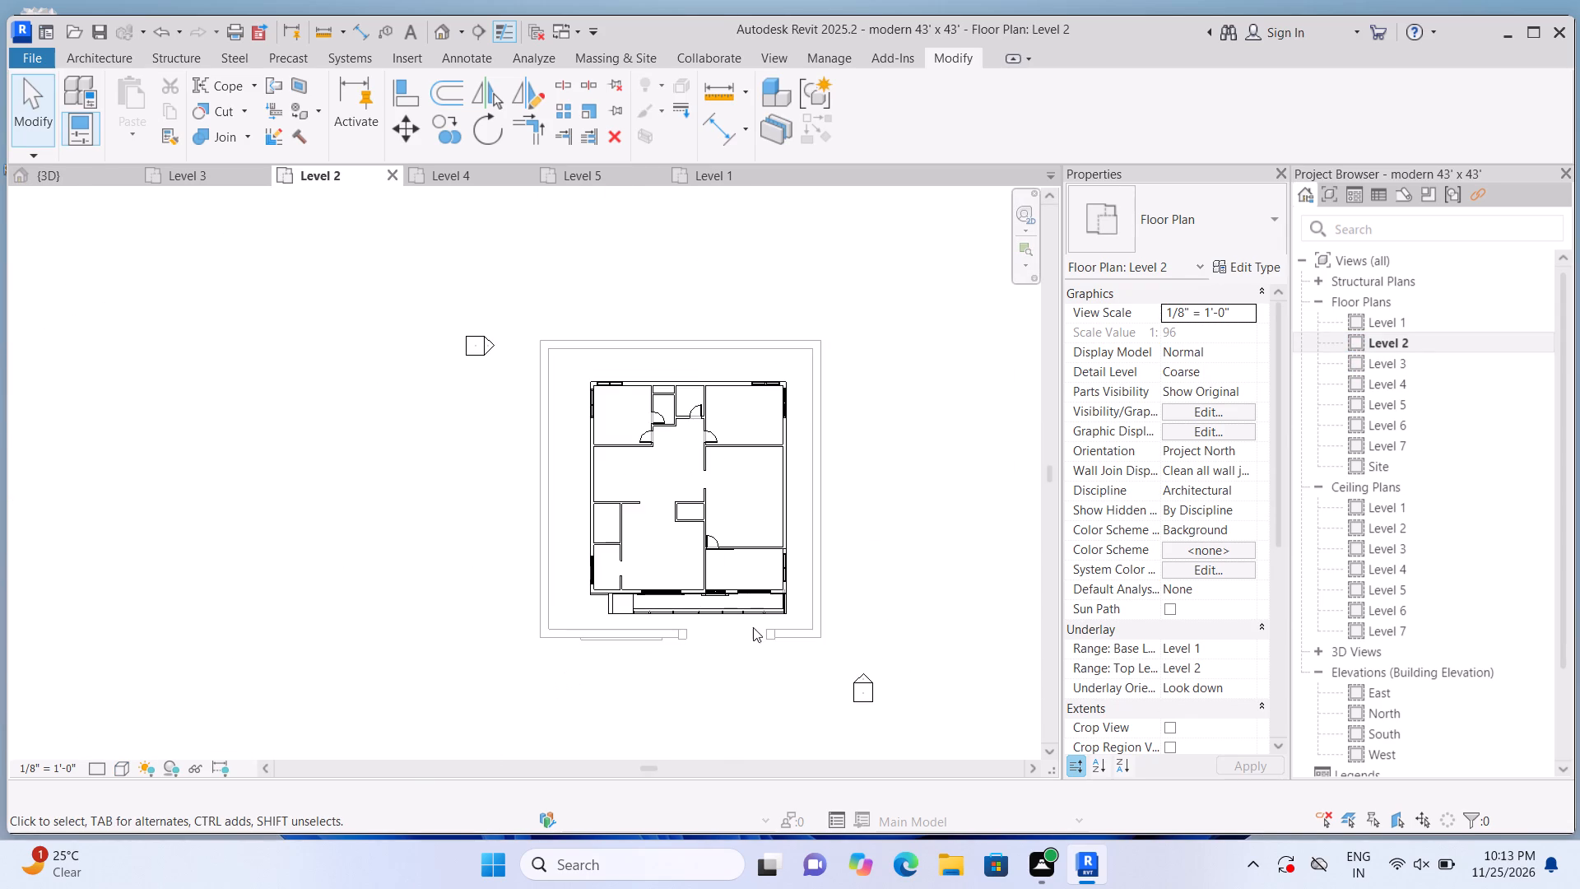
scroll(753, 626, up, 2)
scroll(902, 573, up, 3)
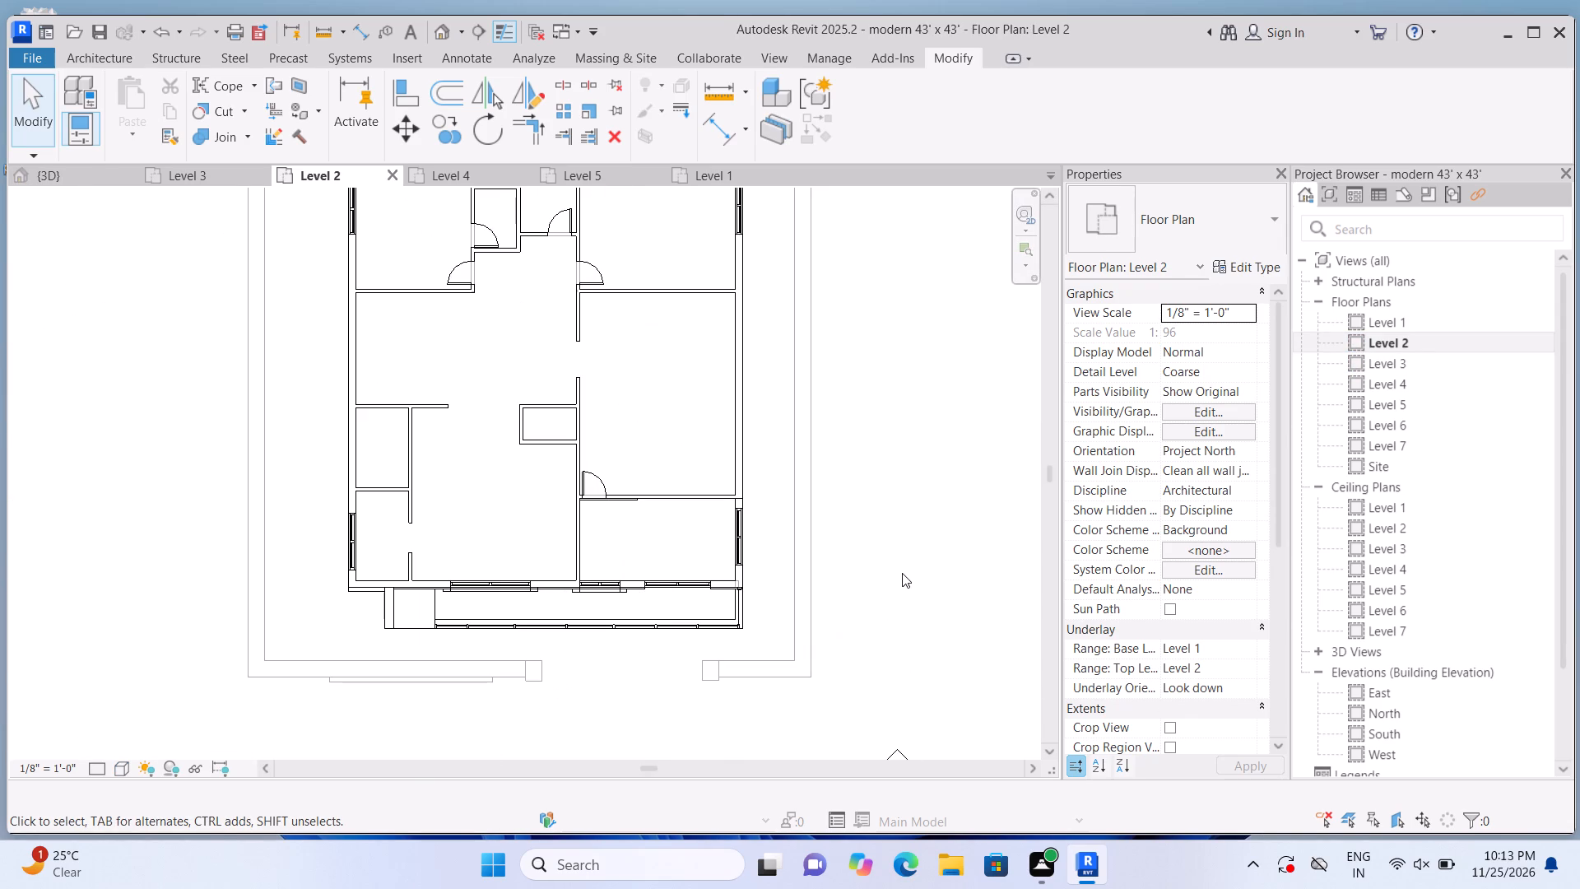
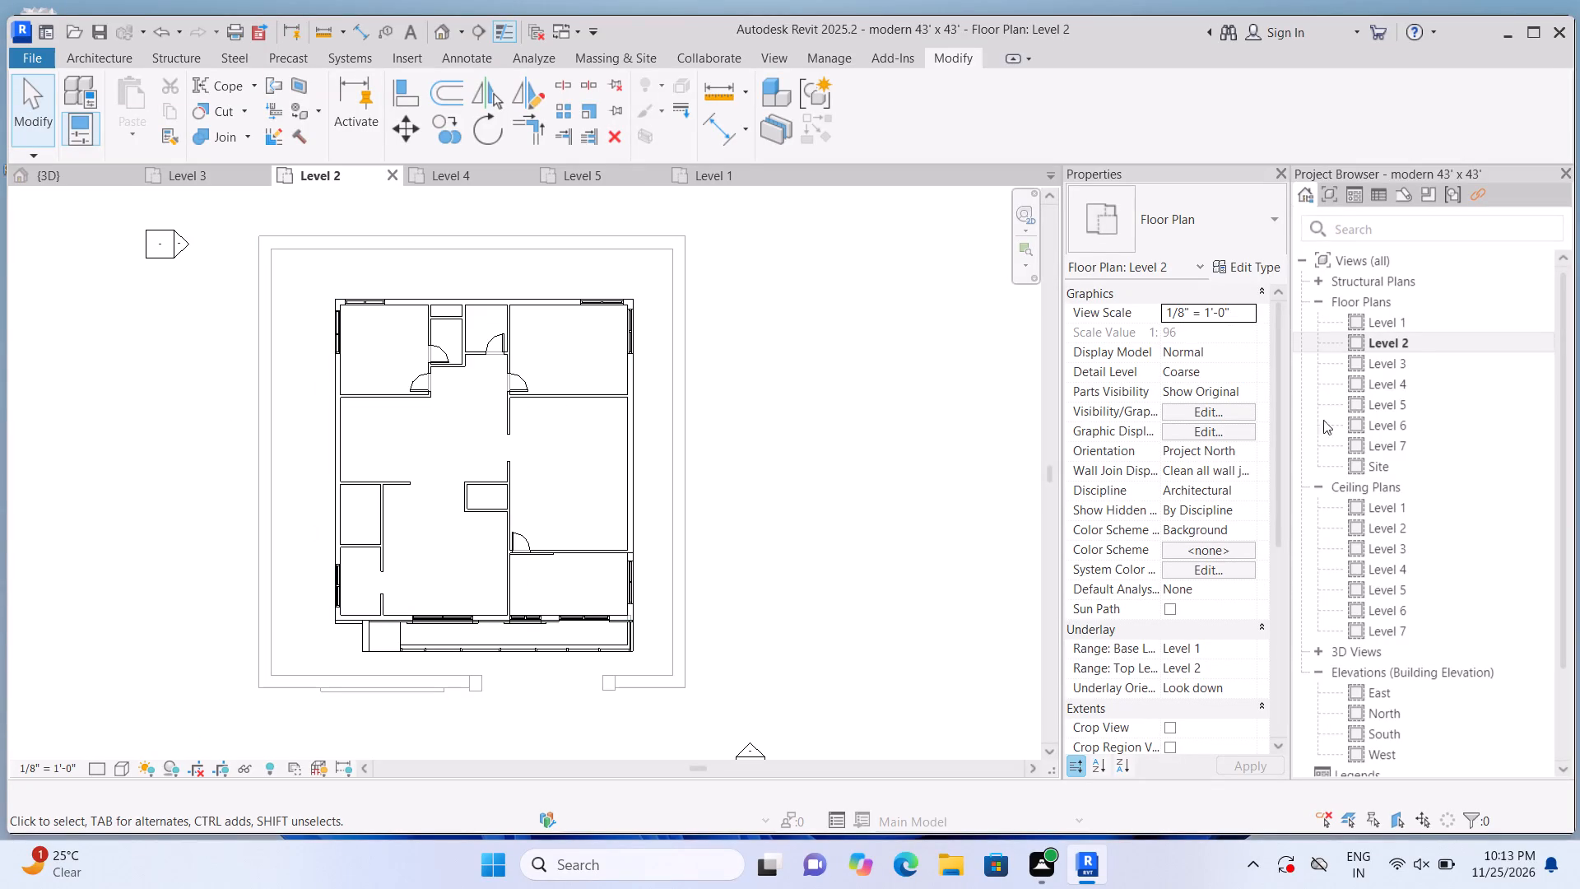
On the Level 2 floor plan, load the Bed-Box family from the Furniture Beds library for component placement.
double_click(1359, 322)
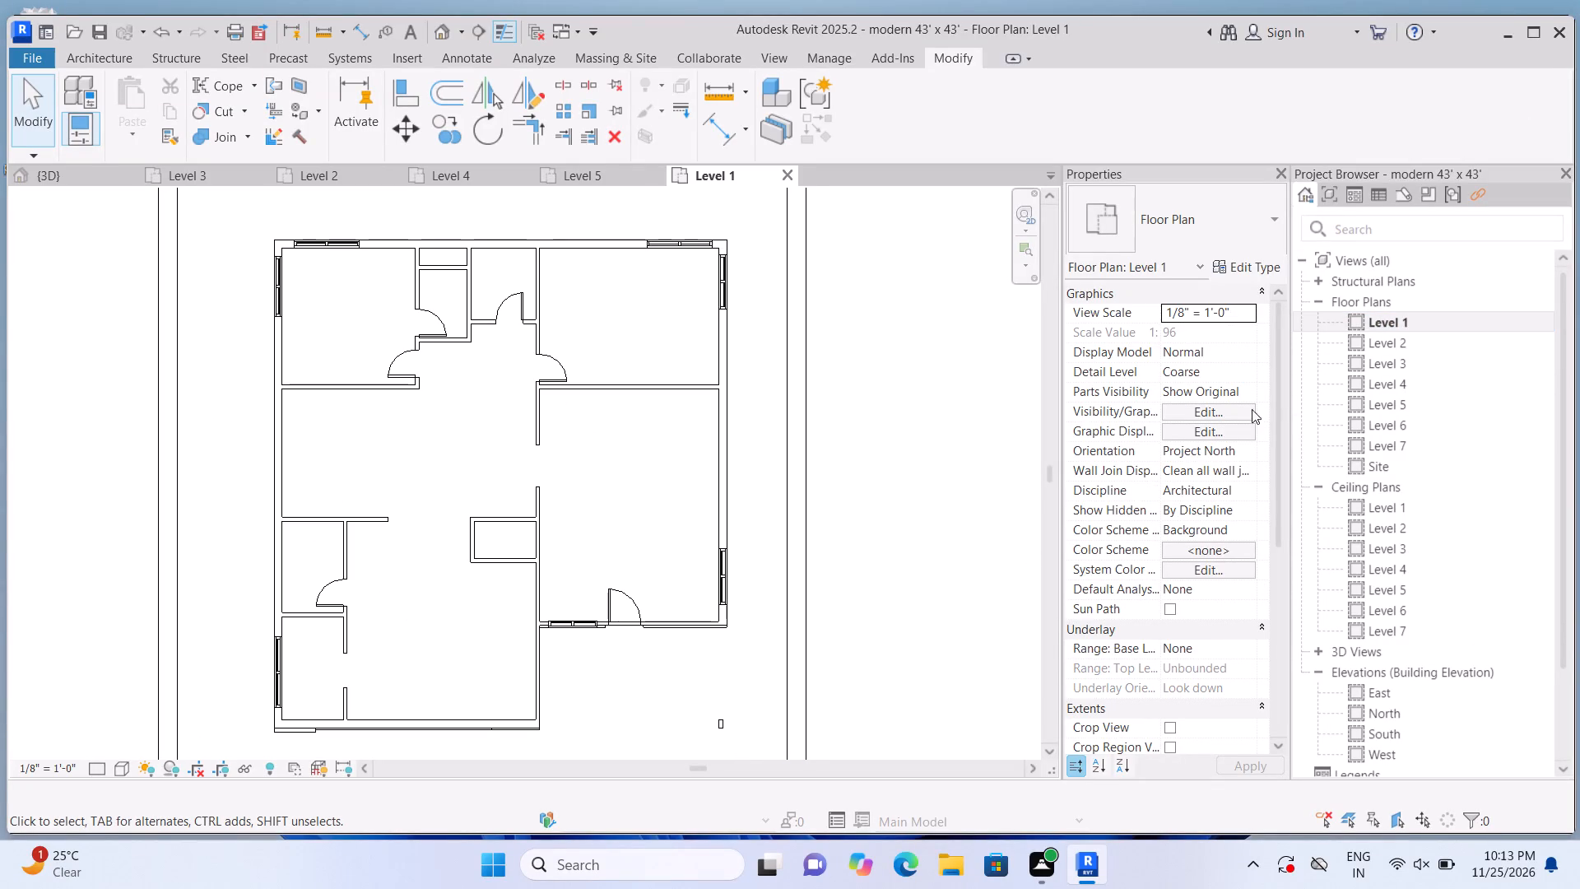
triple_click(1359, 342)
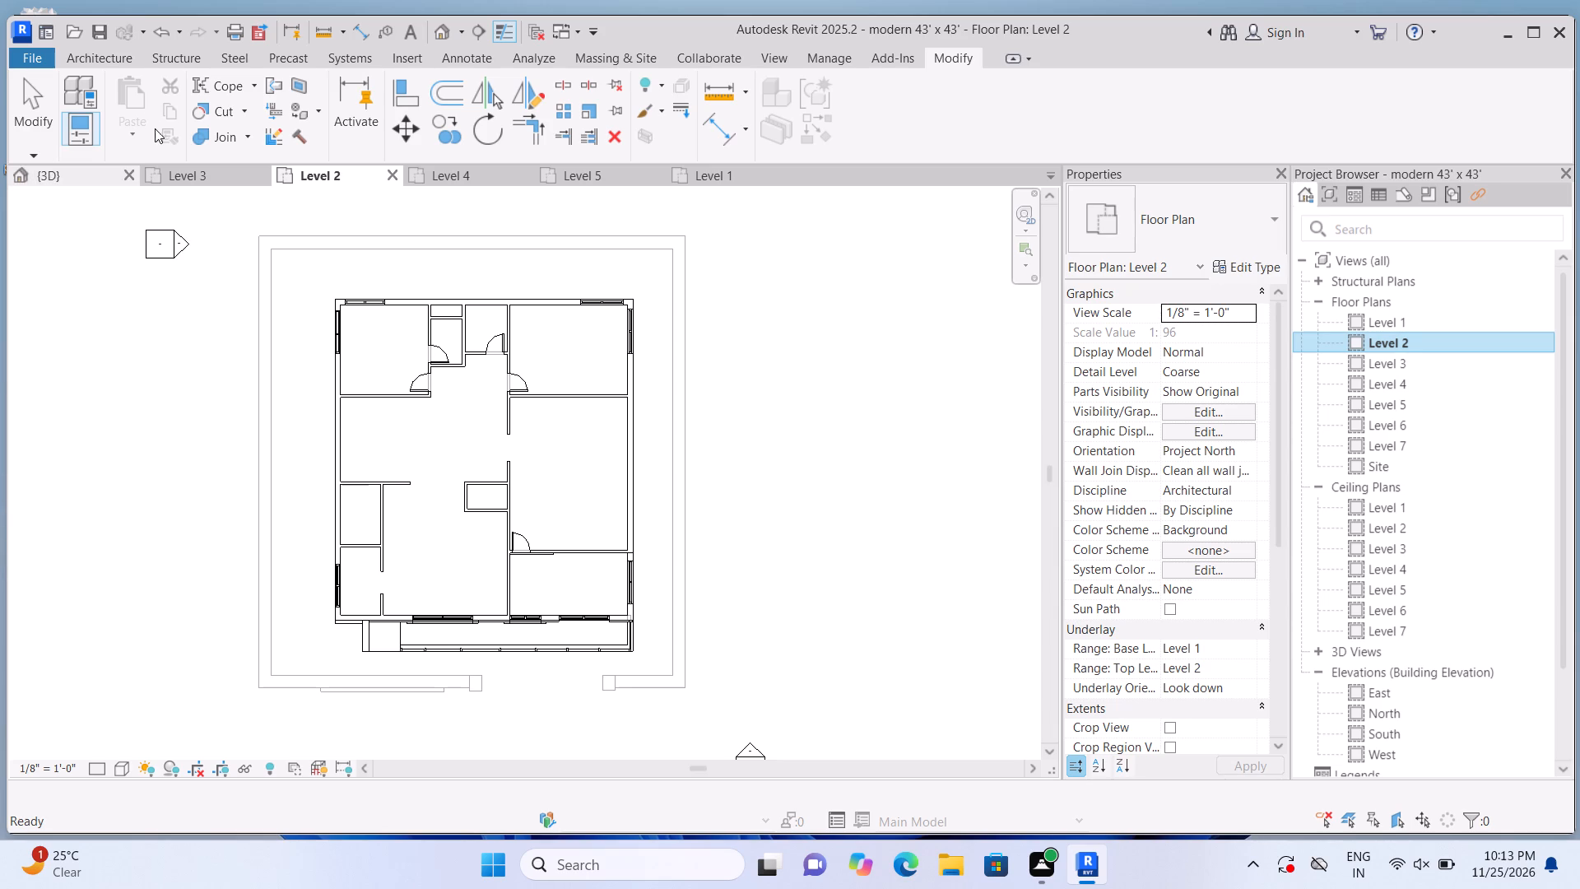
click(110, 54)
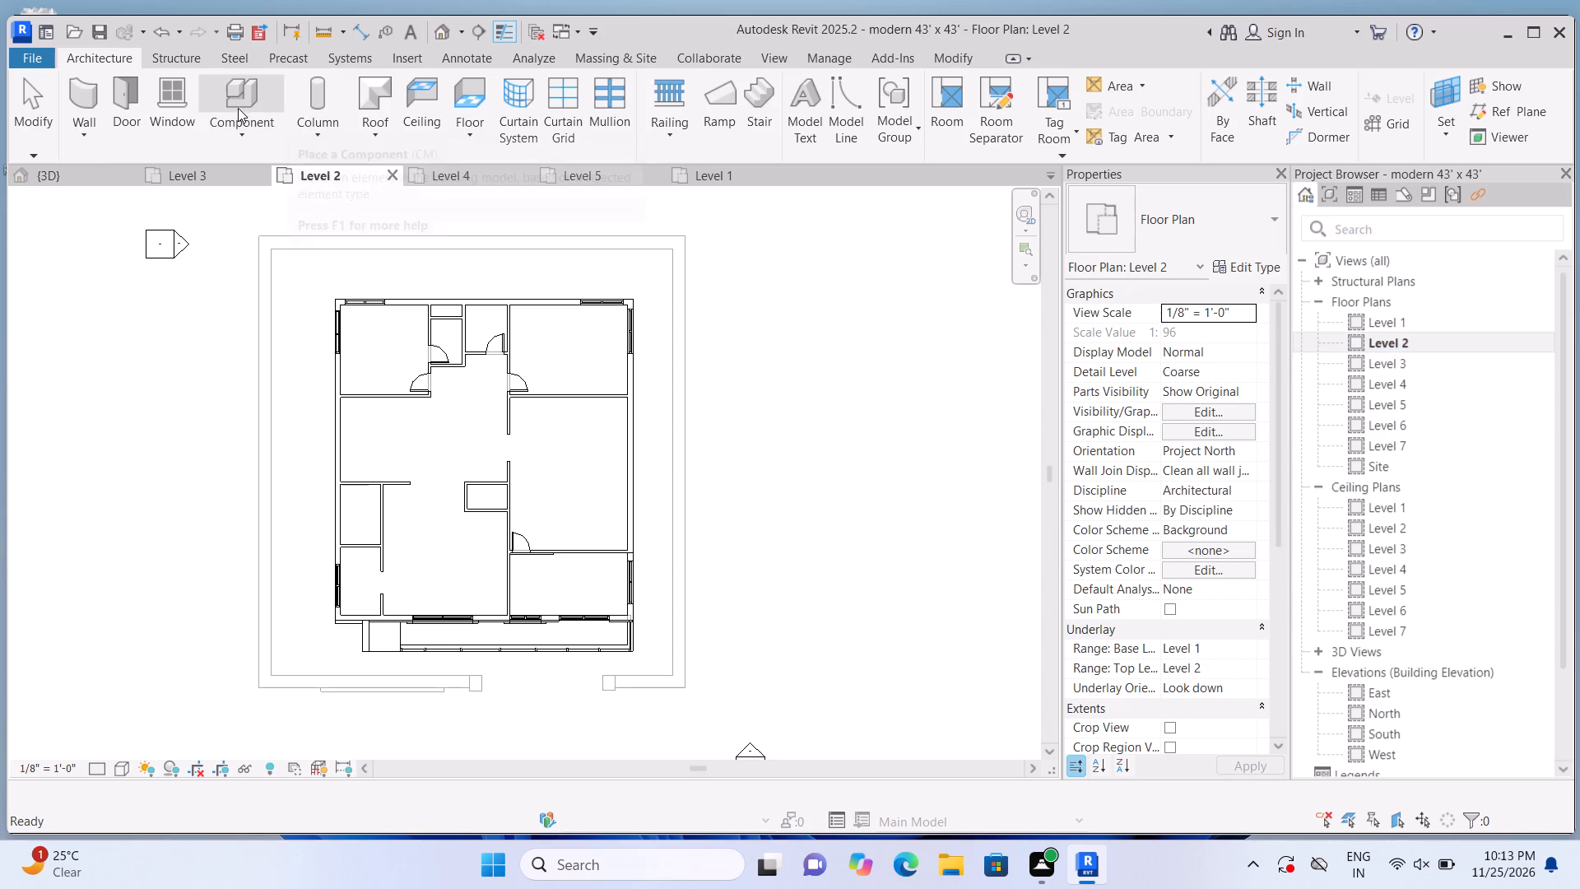
click(236, 102)
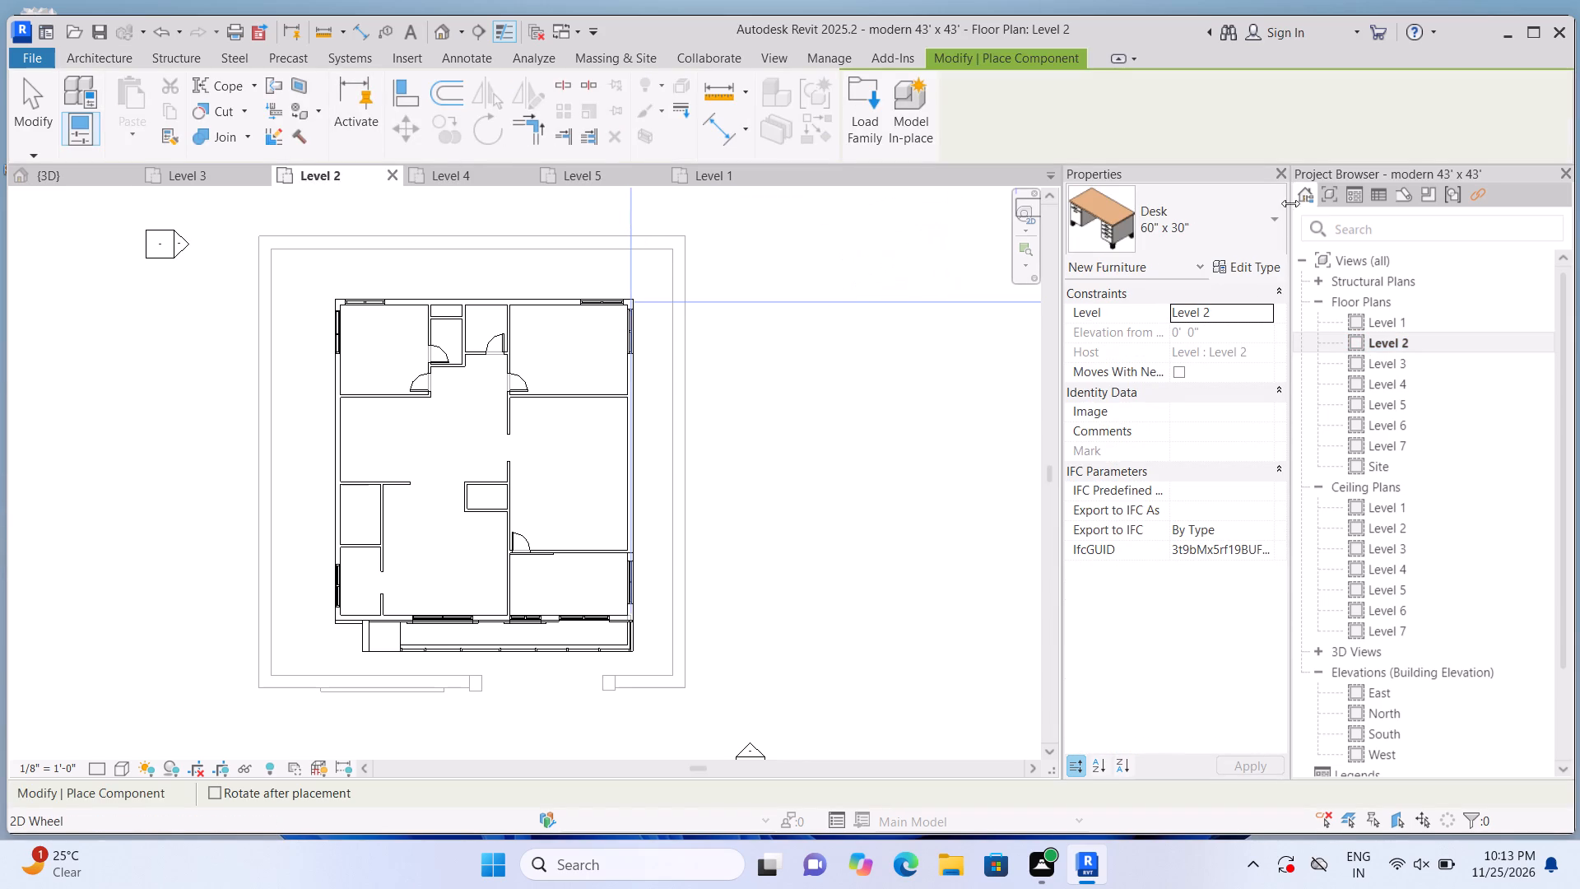
click(862, 133)
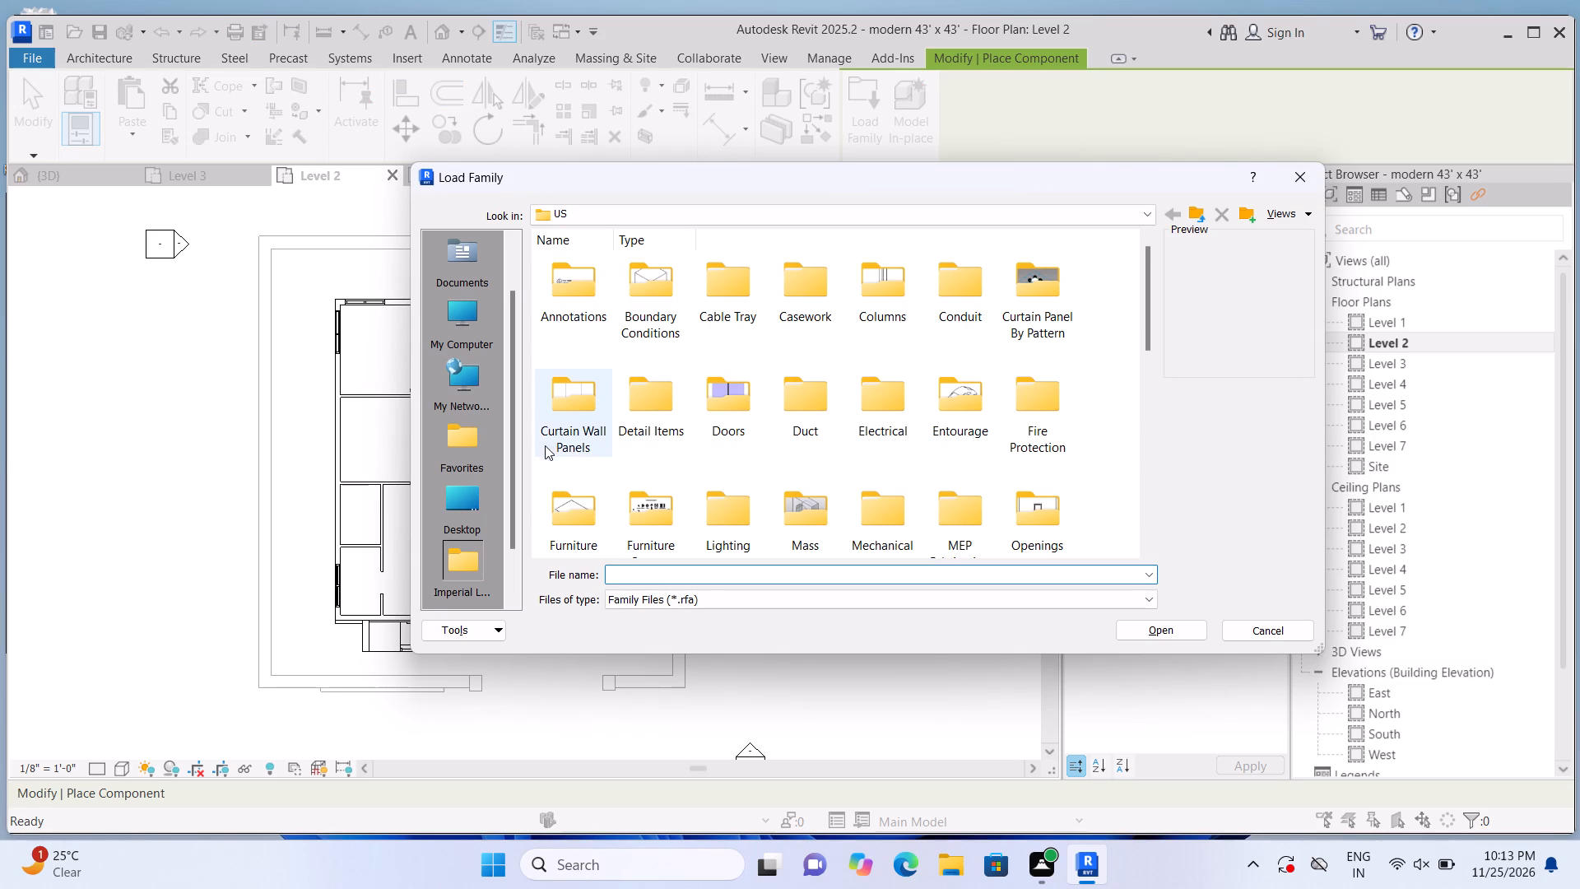
double_click(583, 523)
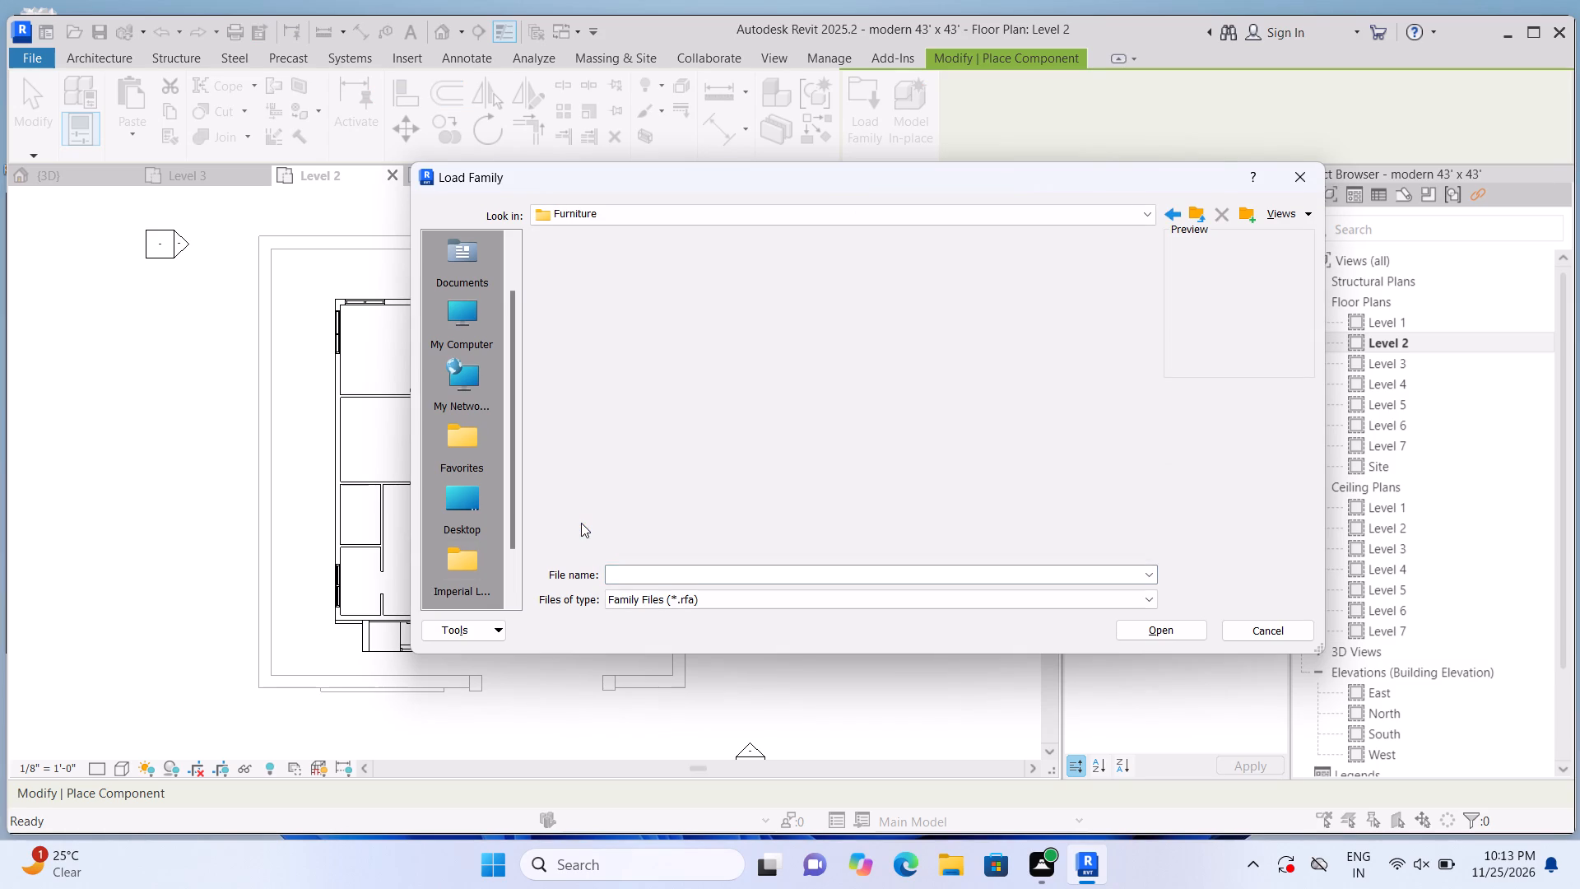
double_click(579, 300)
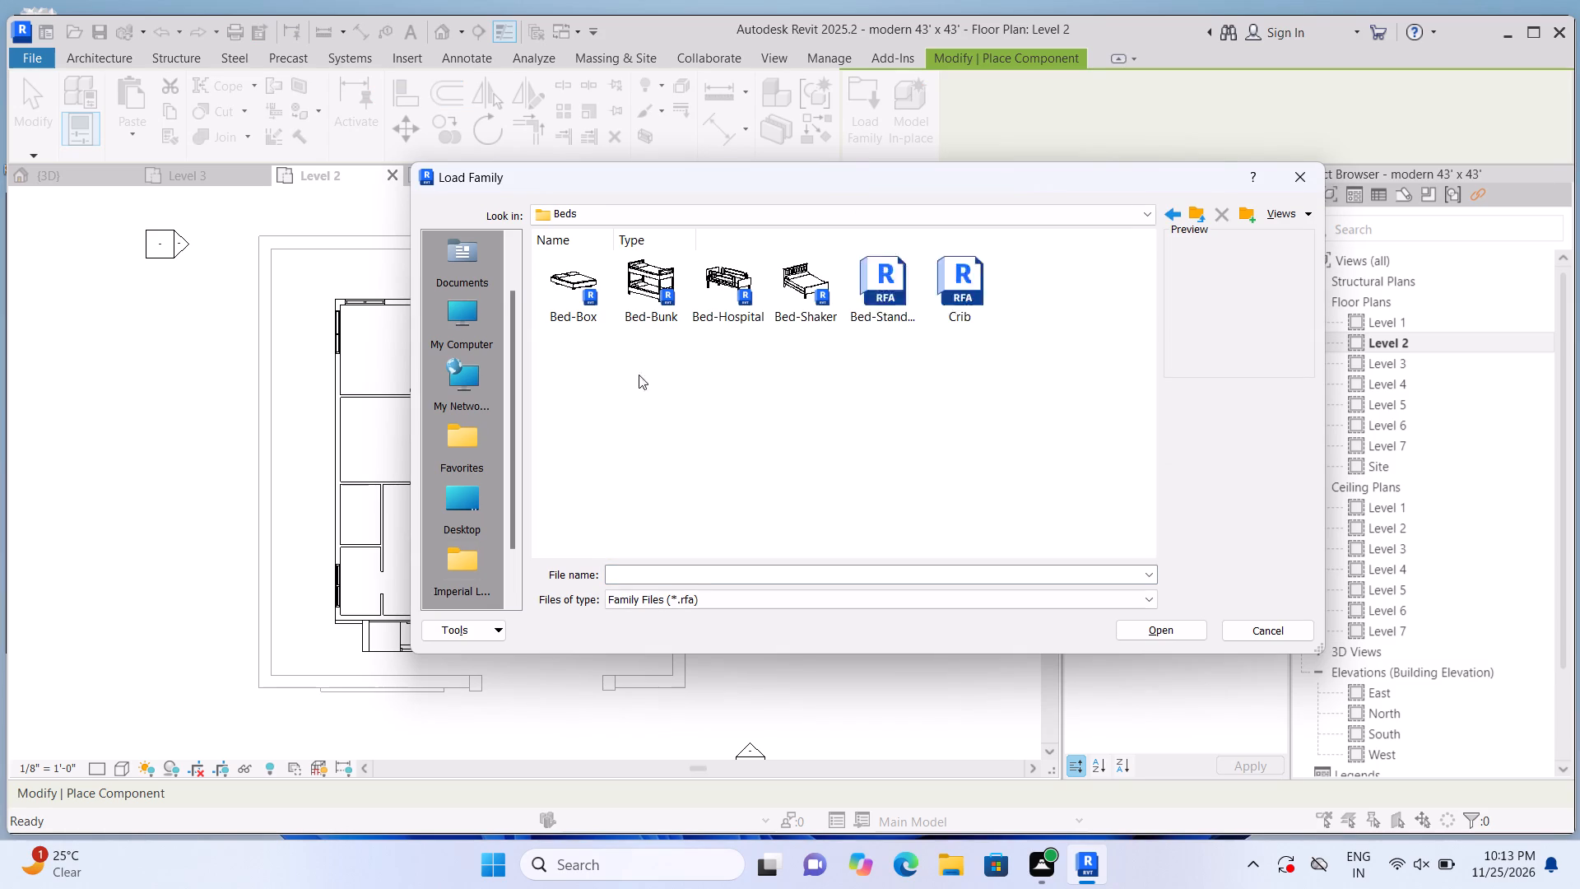
click(580, 285)
click(1162, 633)
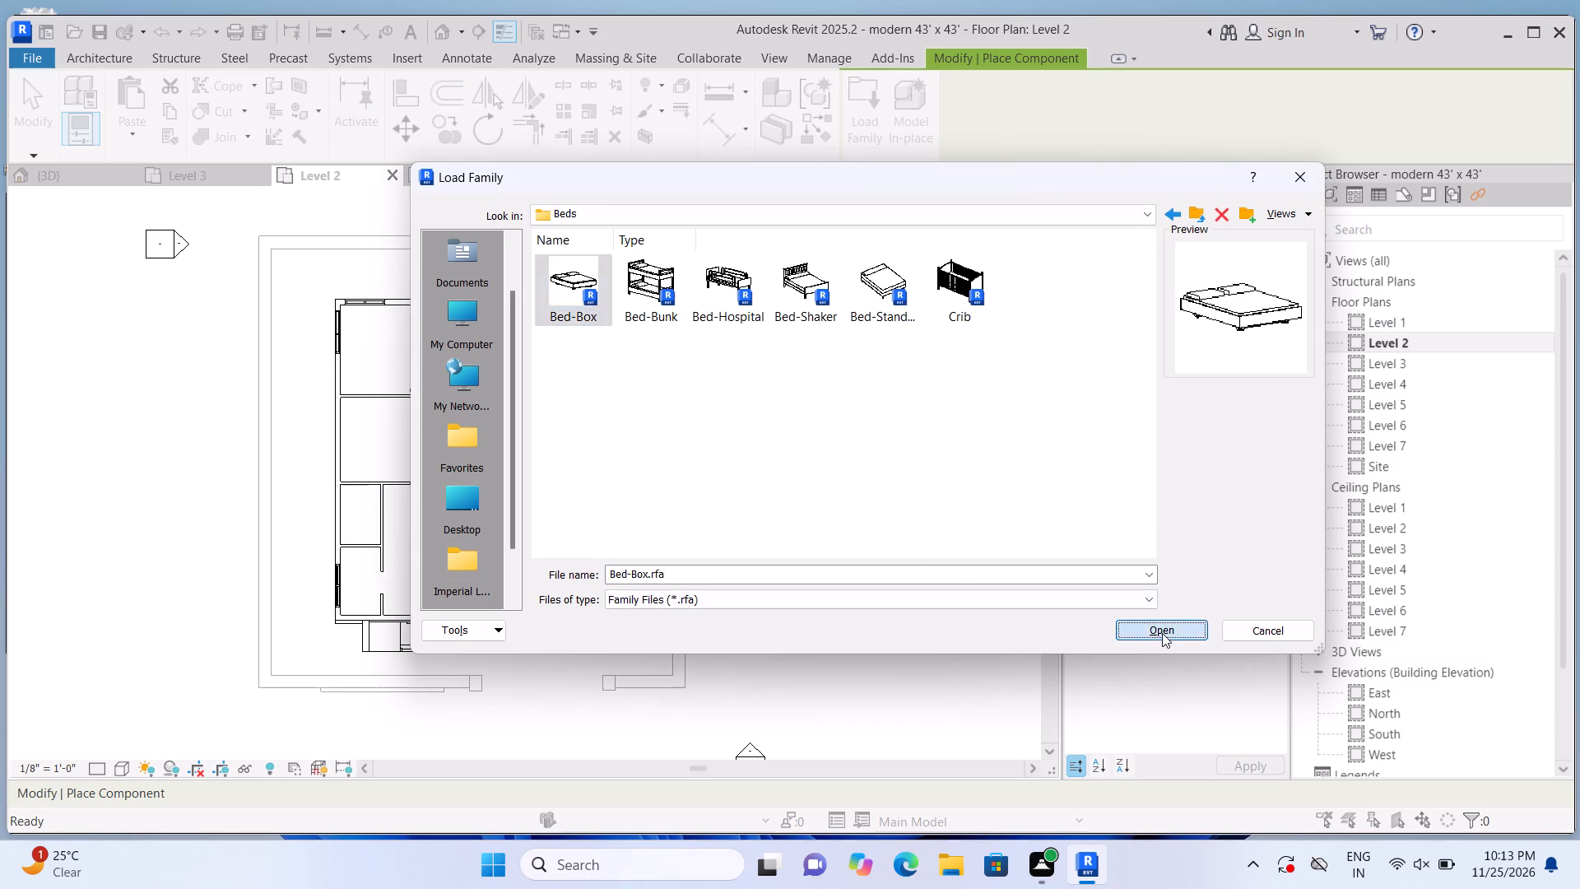
Place a Bed-Box Double 53" x 74" in the upper-left bedroom, rotated so its pillows face the left exterior wall.
scroll(467, 408, up, 3)
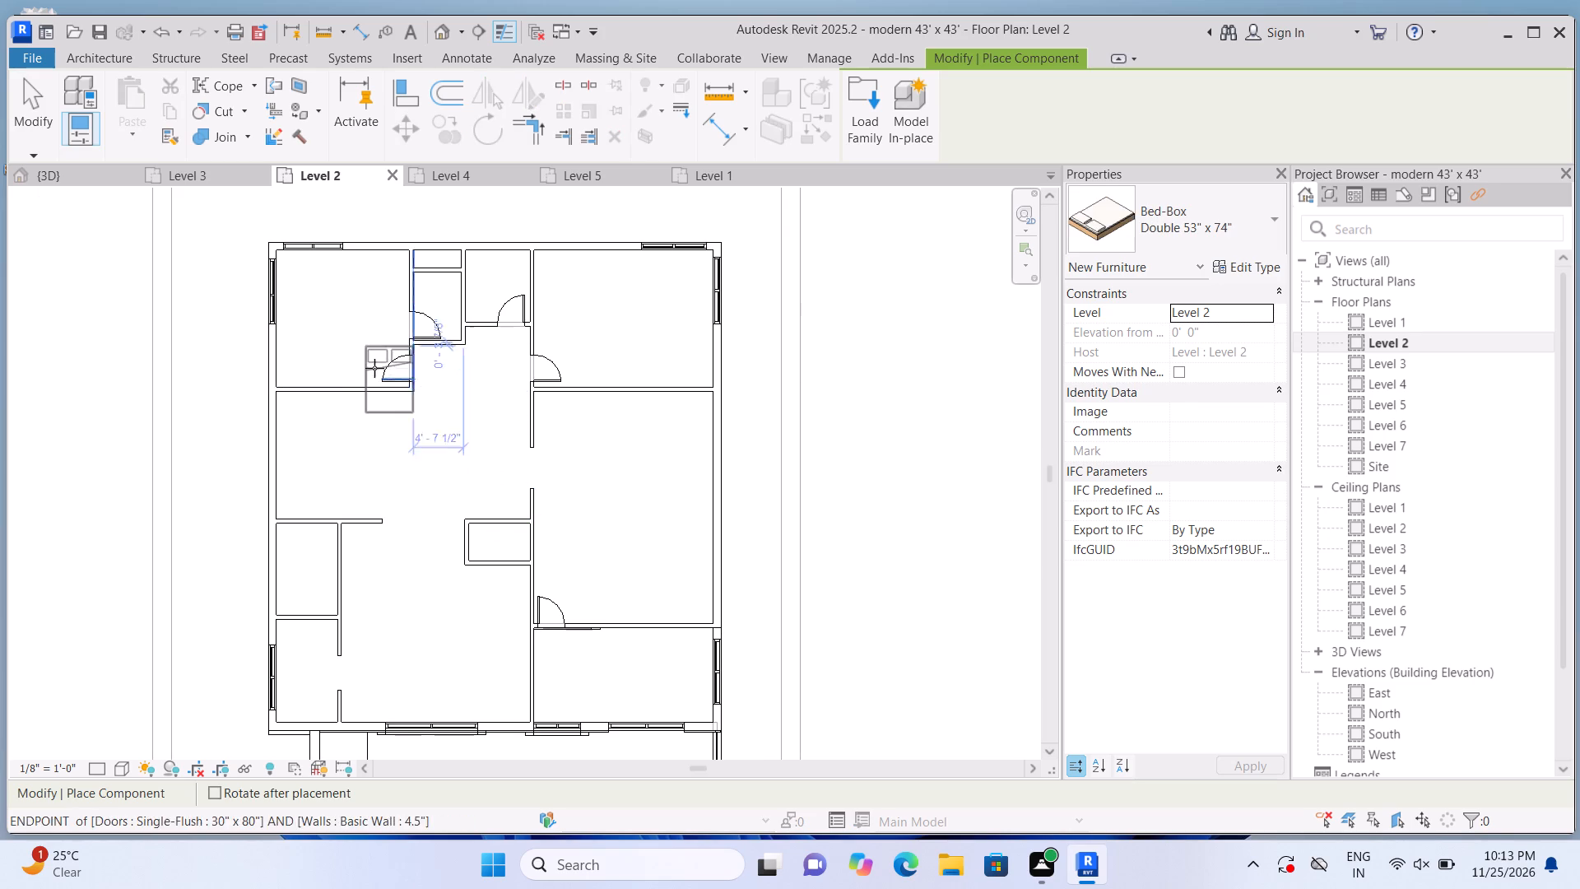
scroll(328, 320, up, 5)
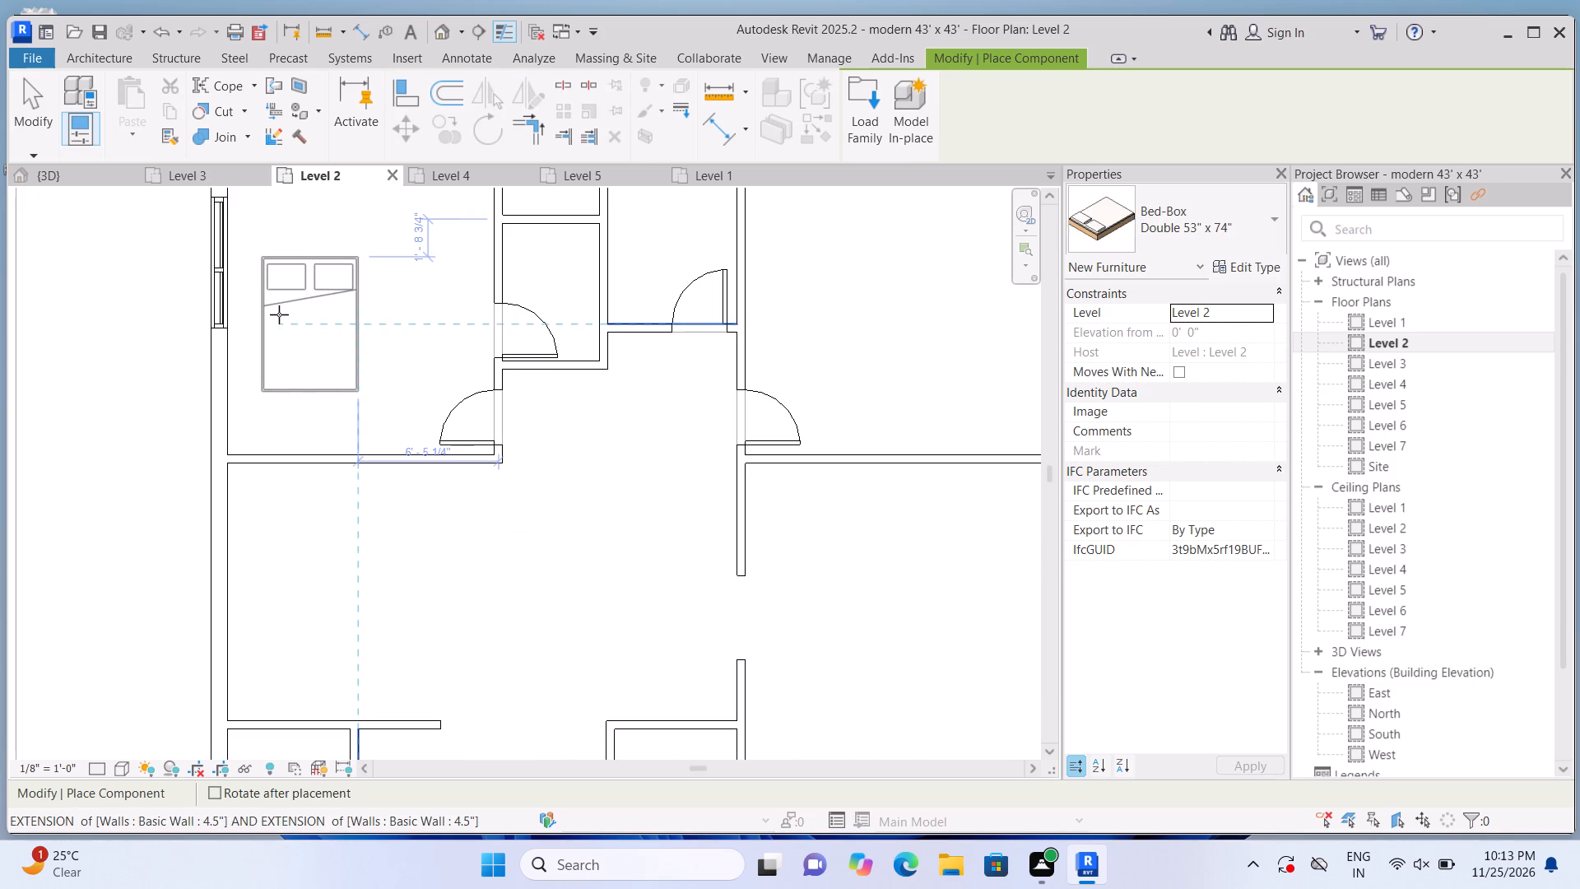
key(space)
key(space)
key(space)
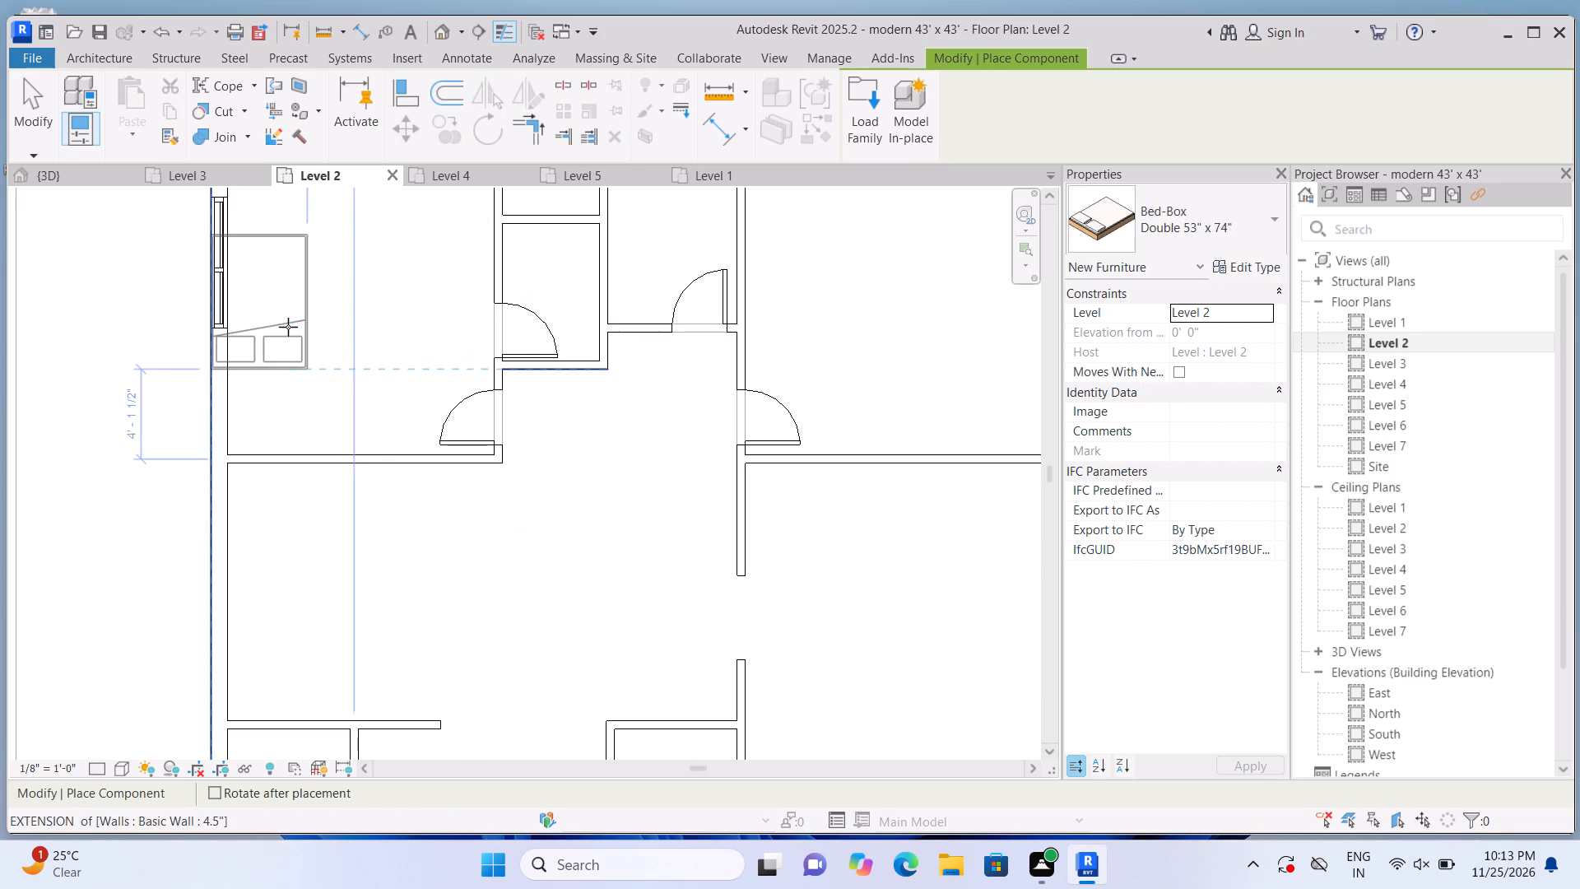
key(space)
key(space)
key(space)
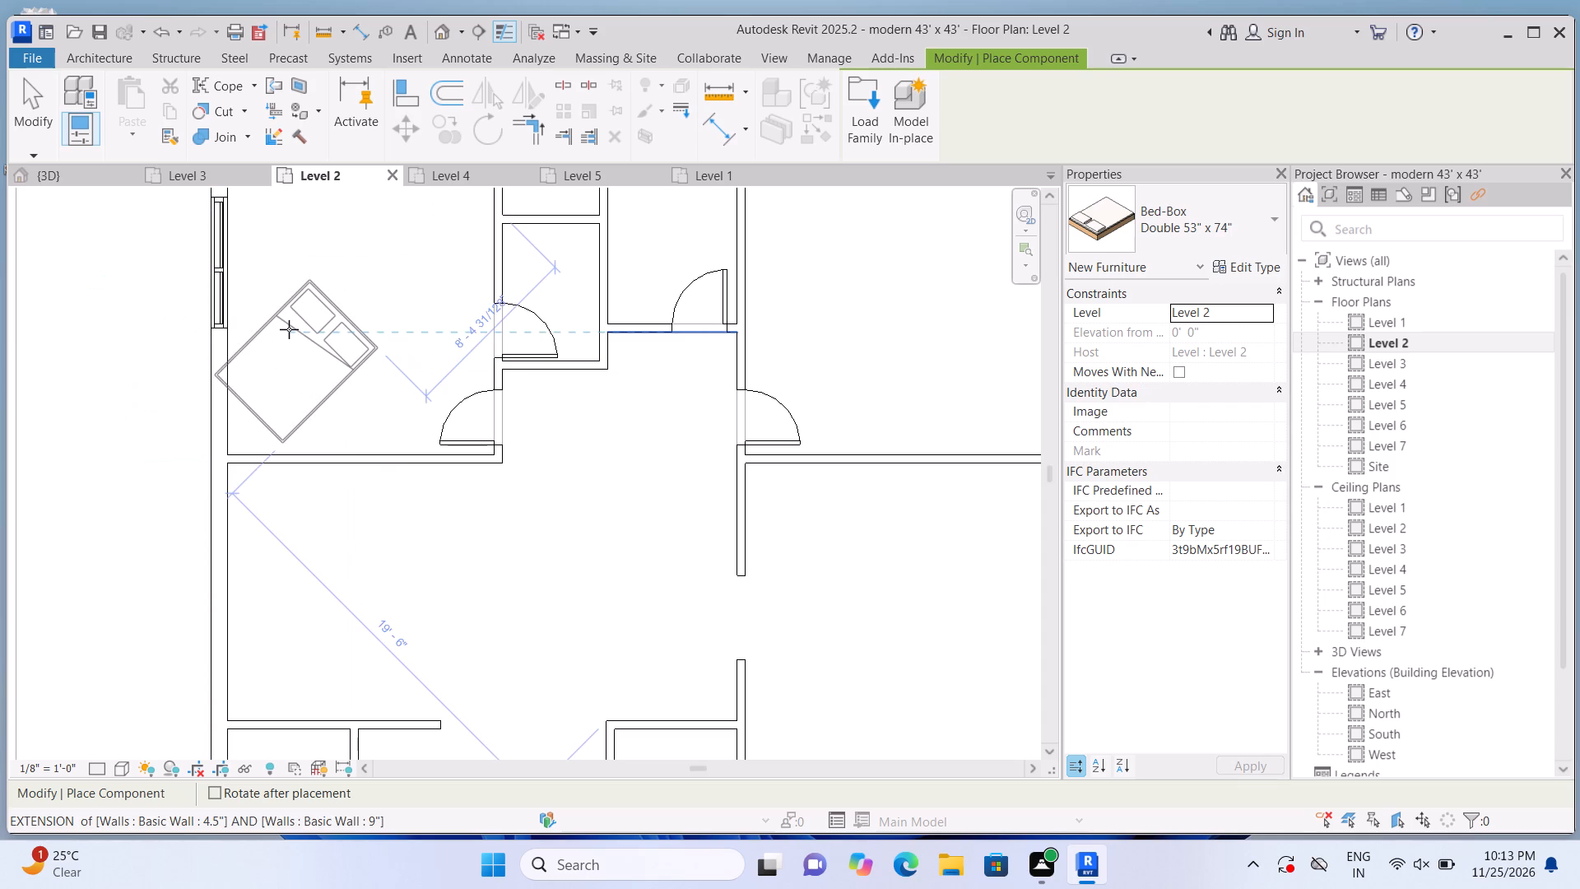
key(space)
key(space)
key(space)
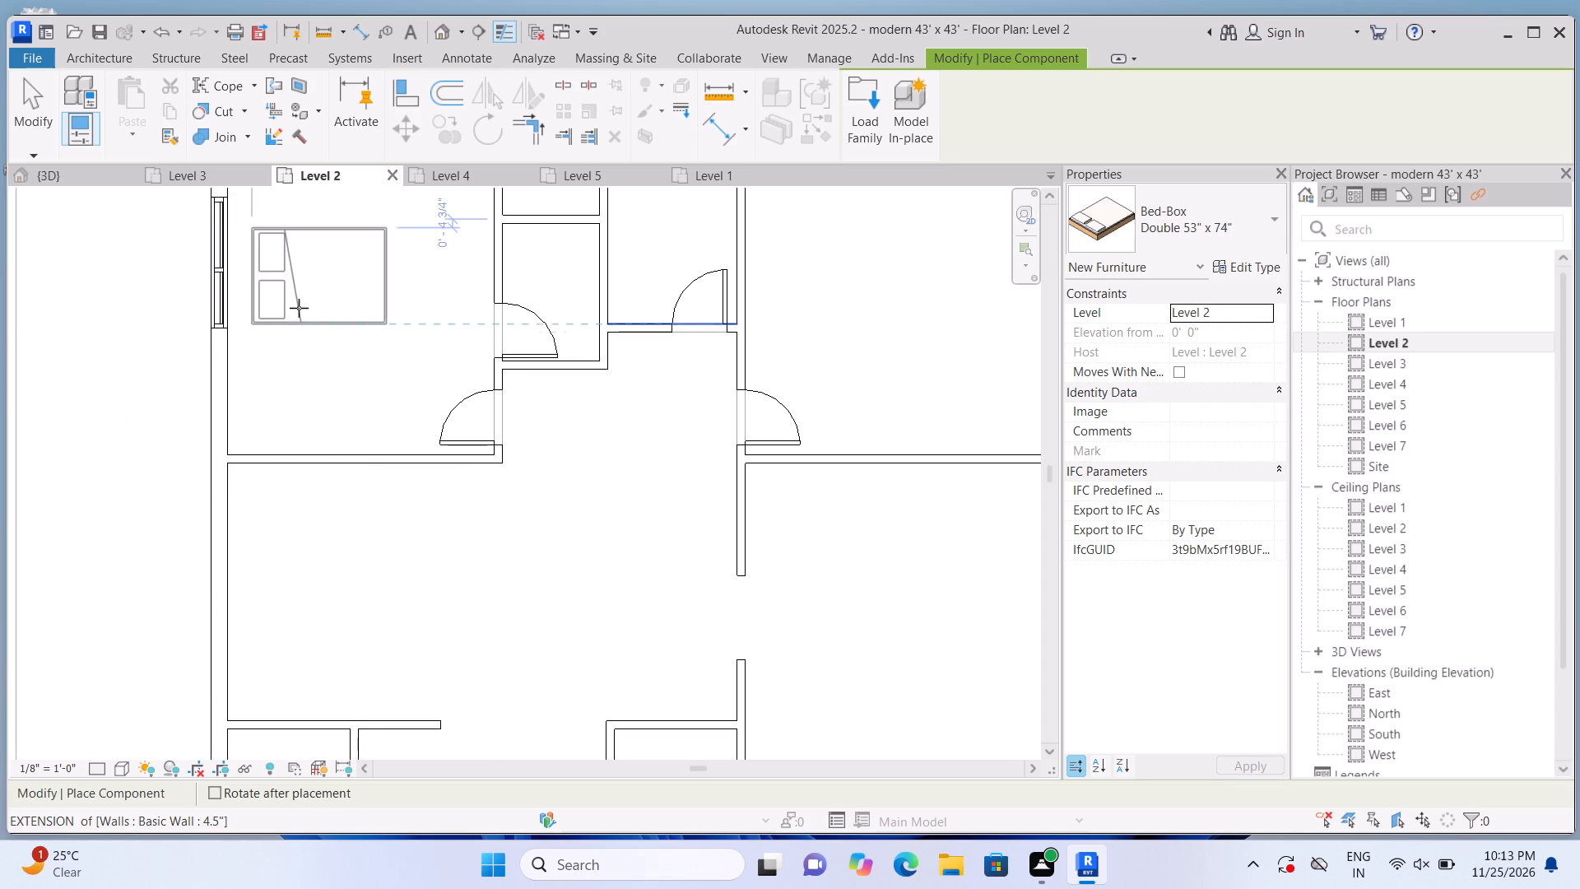
middle_drag(299, 314, 309, 459)
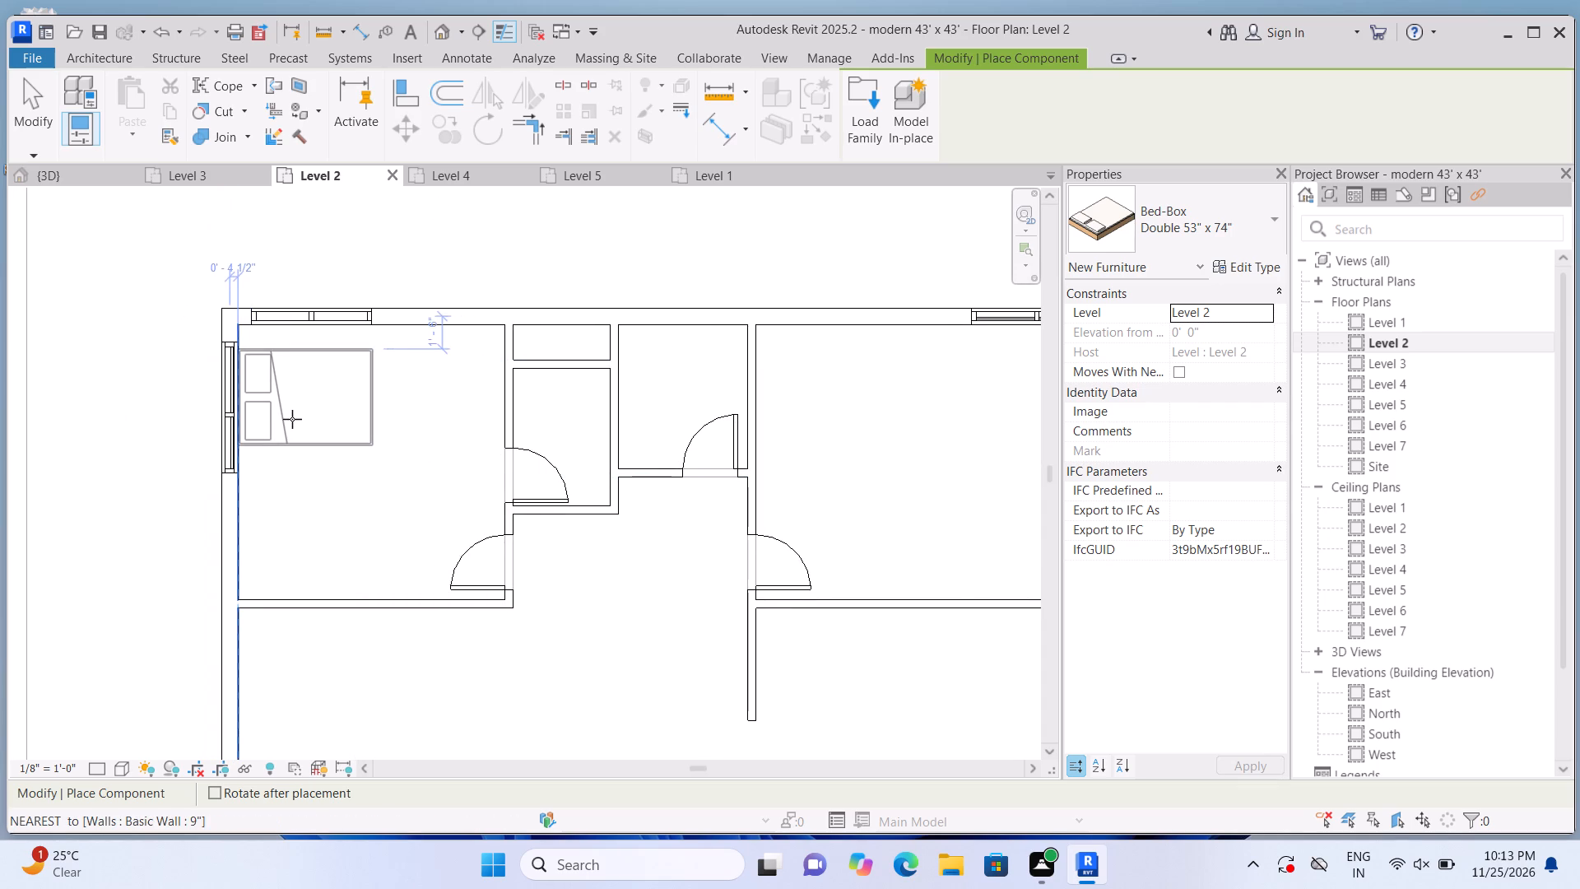
scroll(300, 427, up, 8)
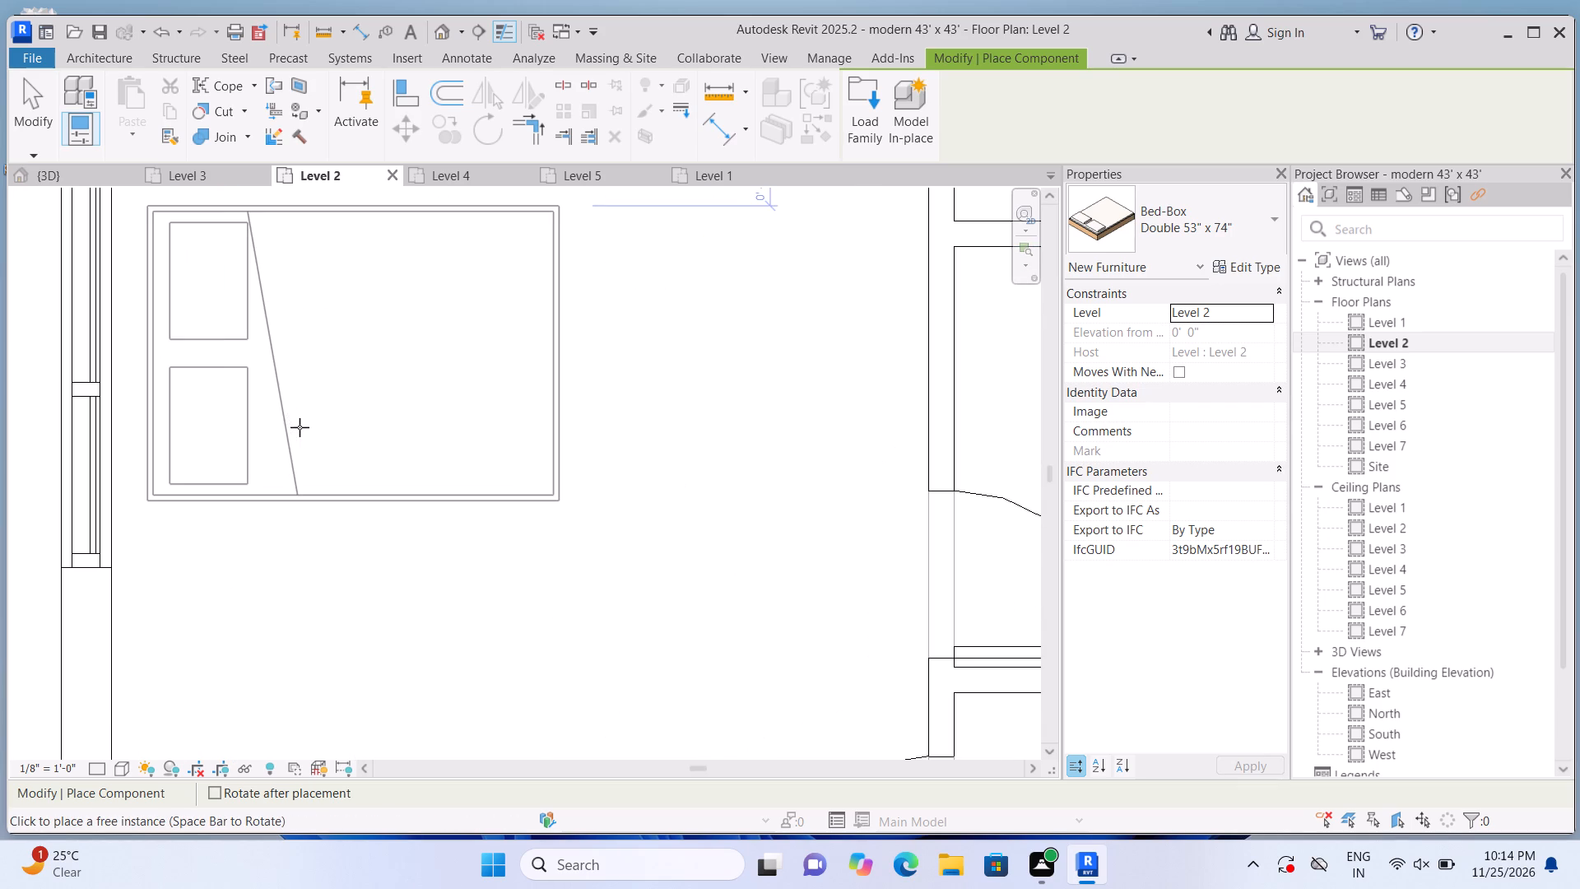
click(281, 431)
key(Escape)
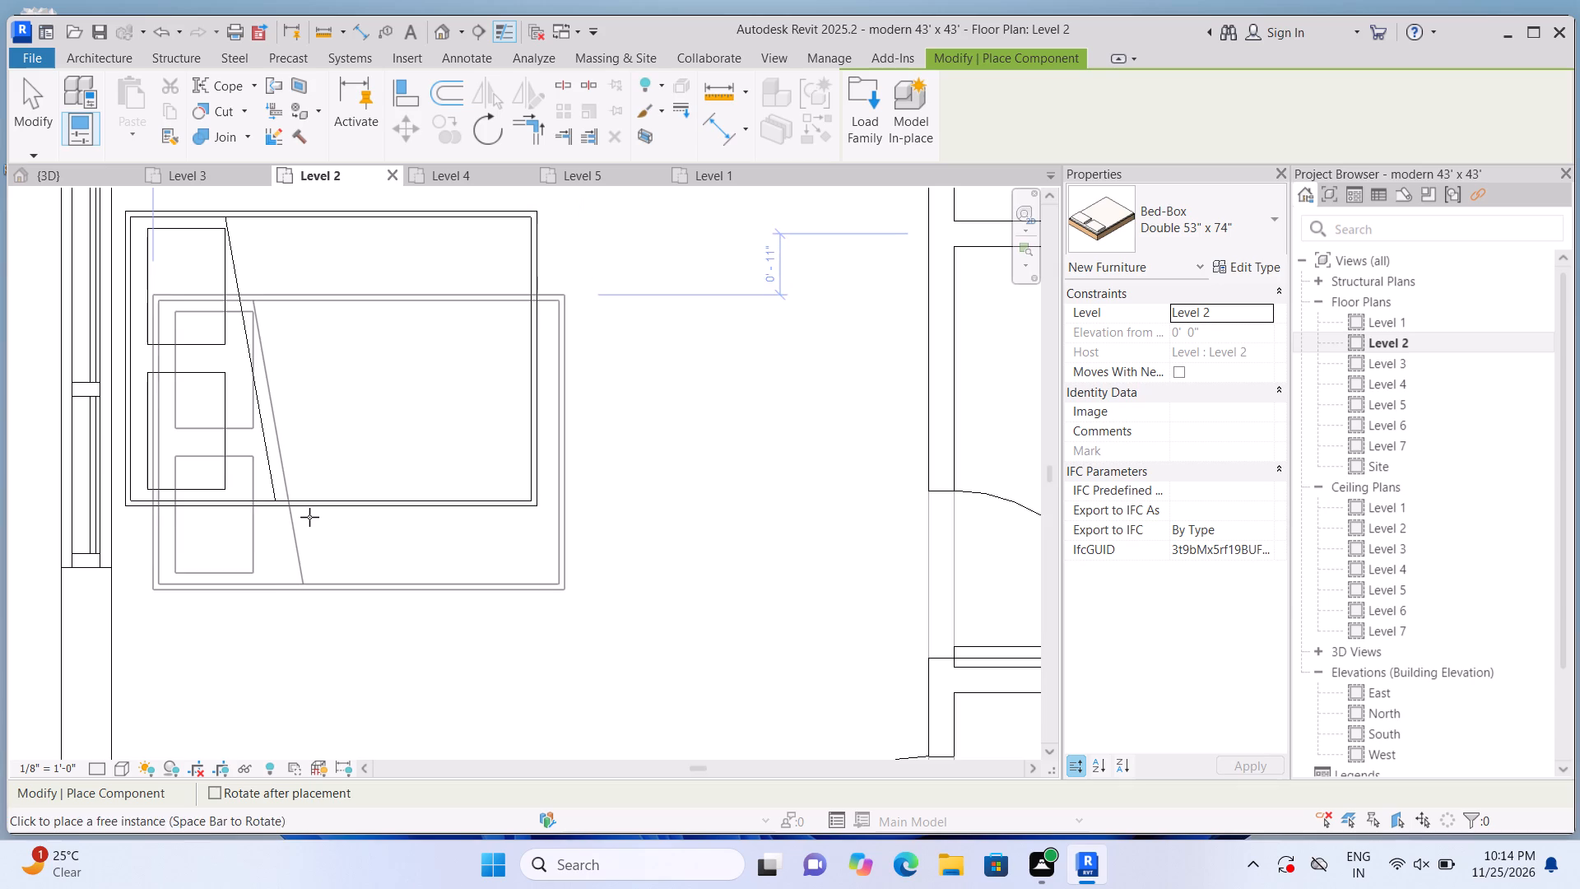
Place a second double bed in the upper-right bedroom, pillows toward the top exterior wall and about 7'-0" from the right exterior wall.
scroll(308, 496, down, 17)
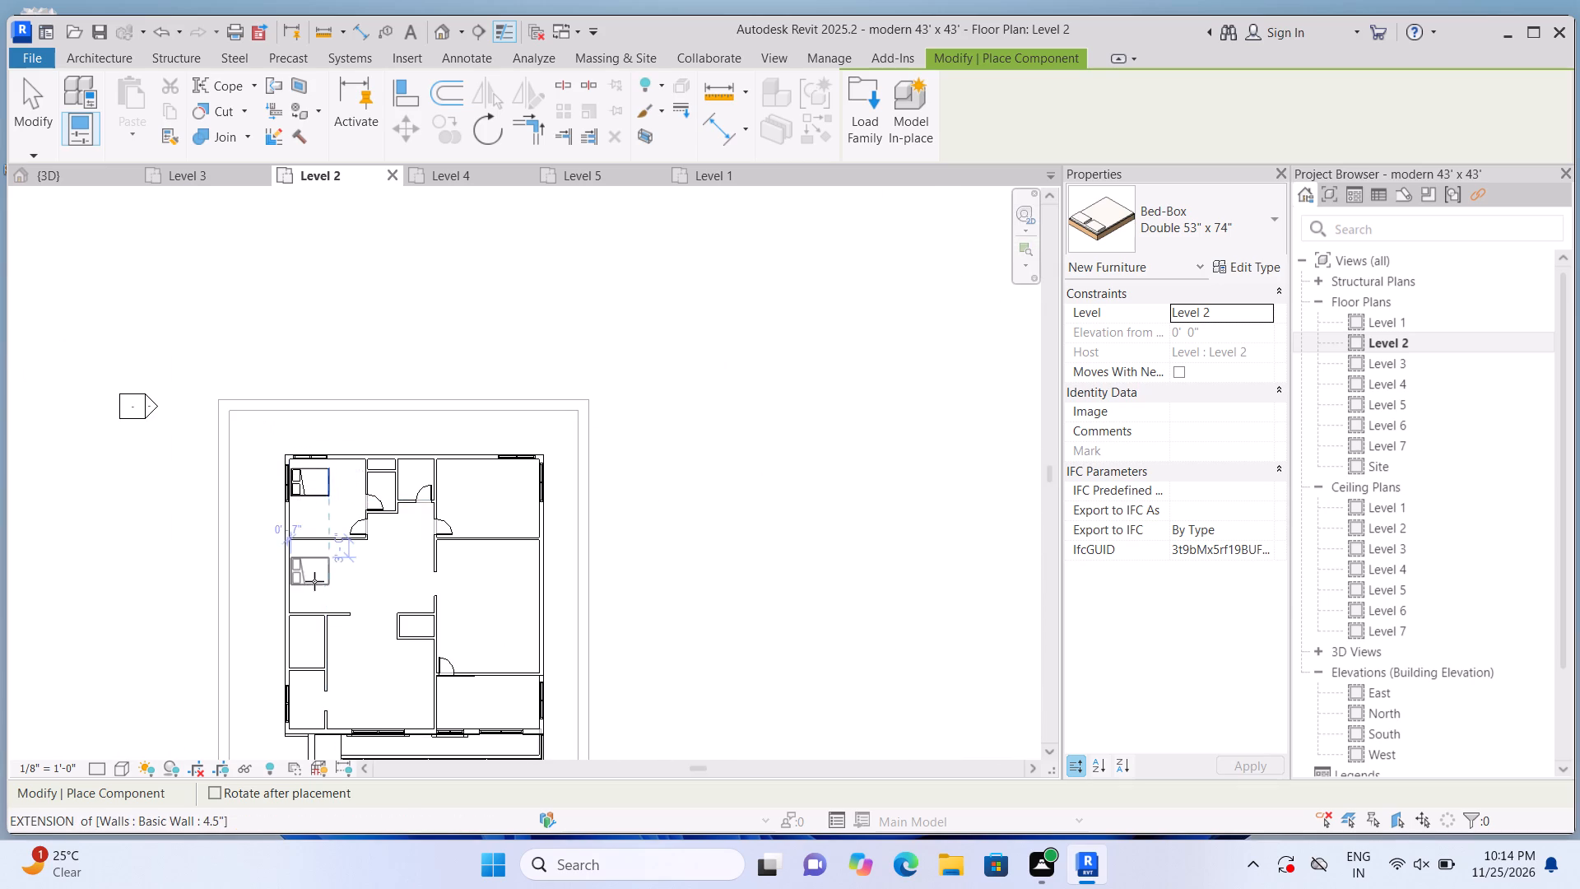
scroll(343, 541, down, 4)
scroll(365, 663, up, 3)
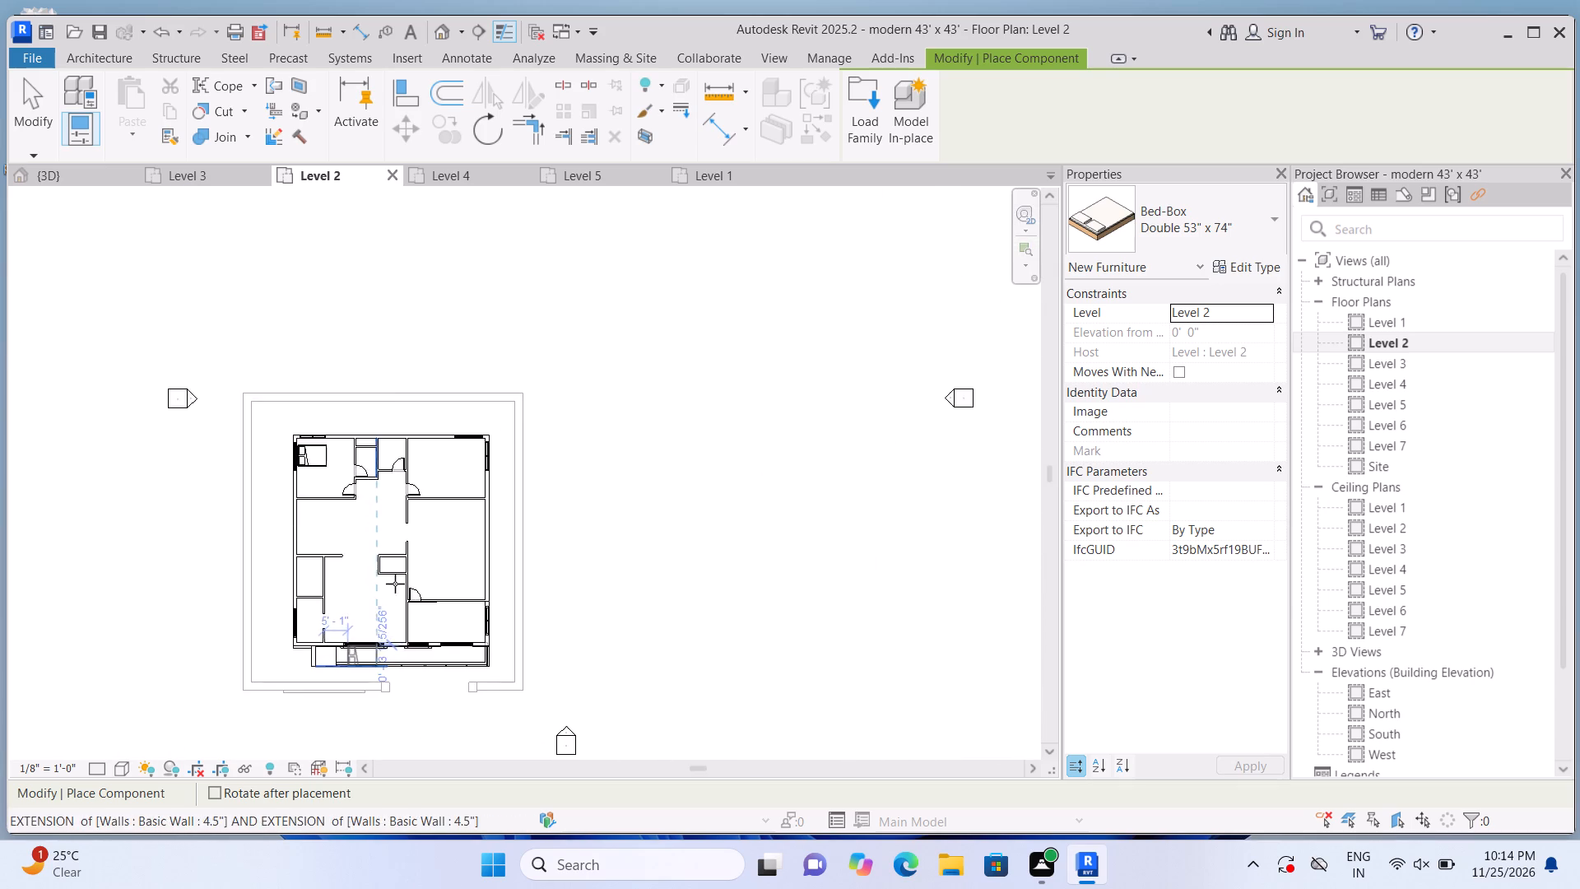
scroll(397, 576, up, 5)
scroll(466, 442, up, 1)
scroll(501, 340, up, 1)
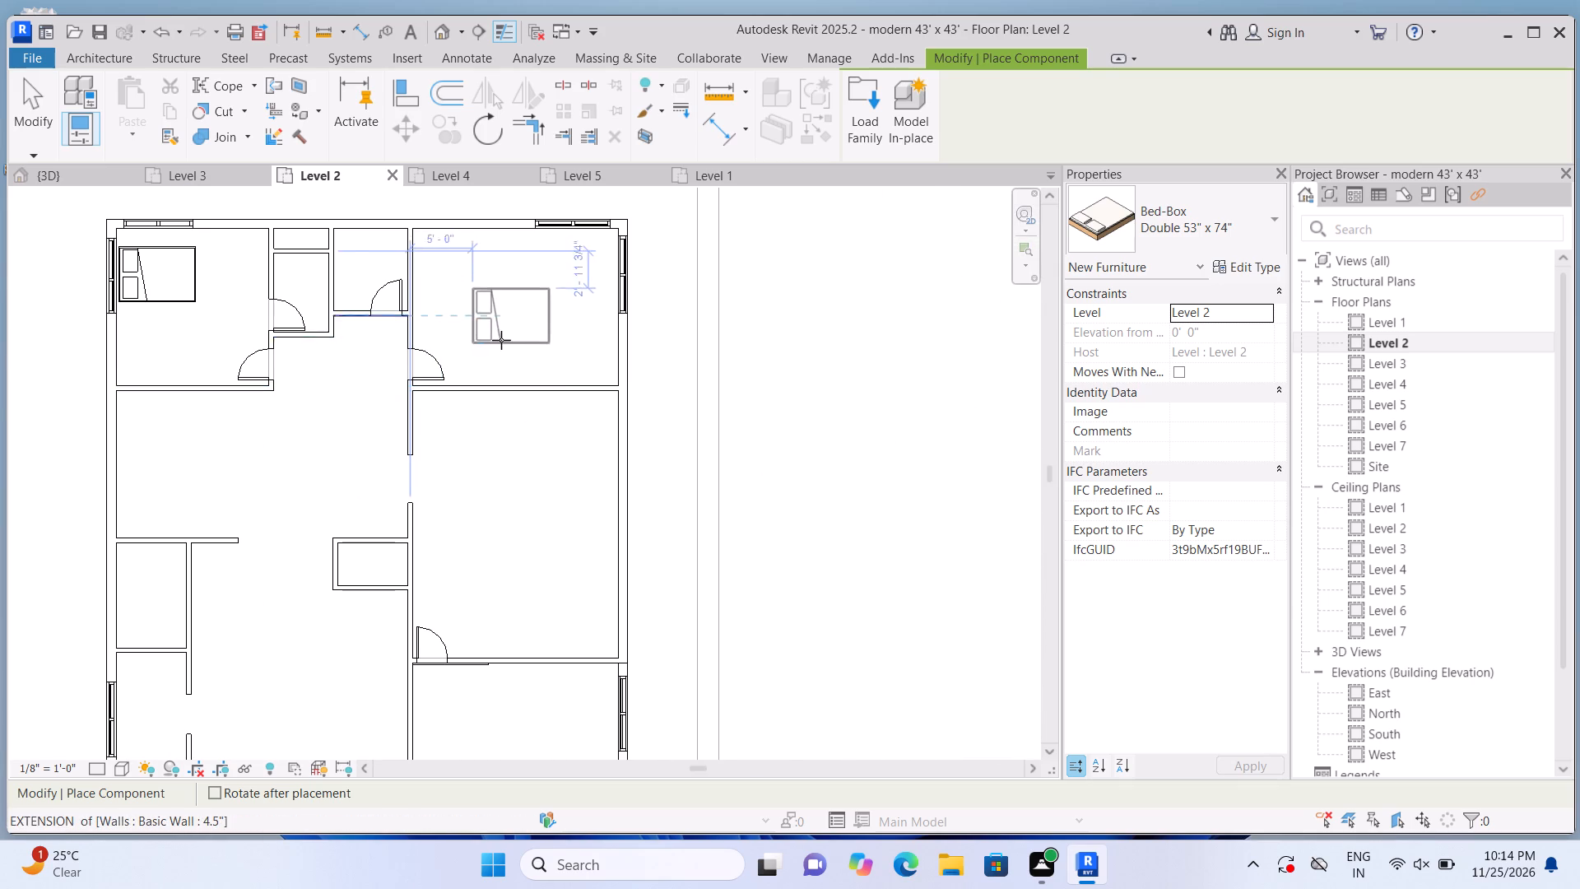
scroll(501, 340, up, 3)
key(space)
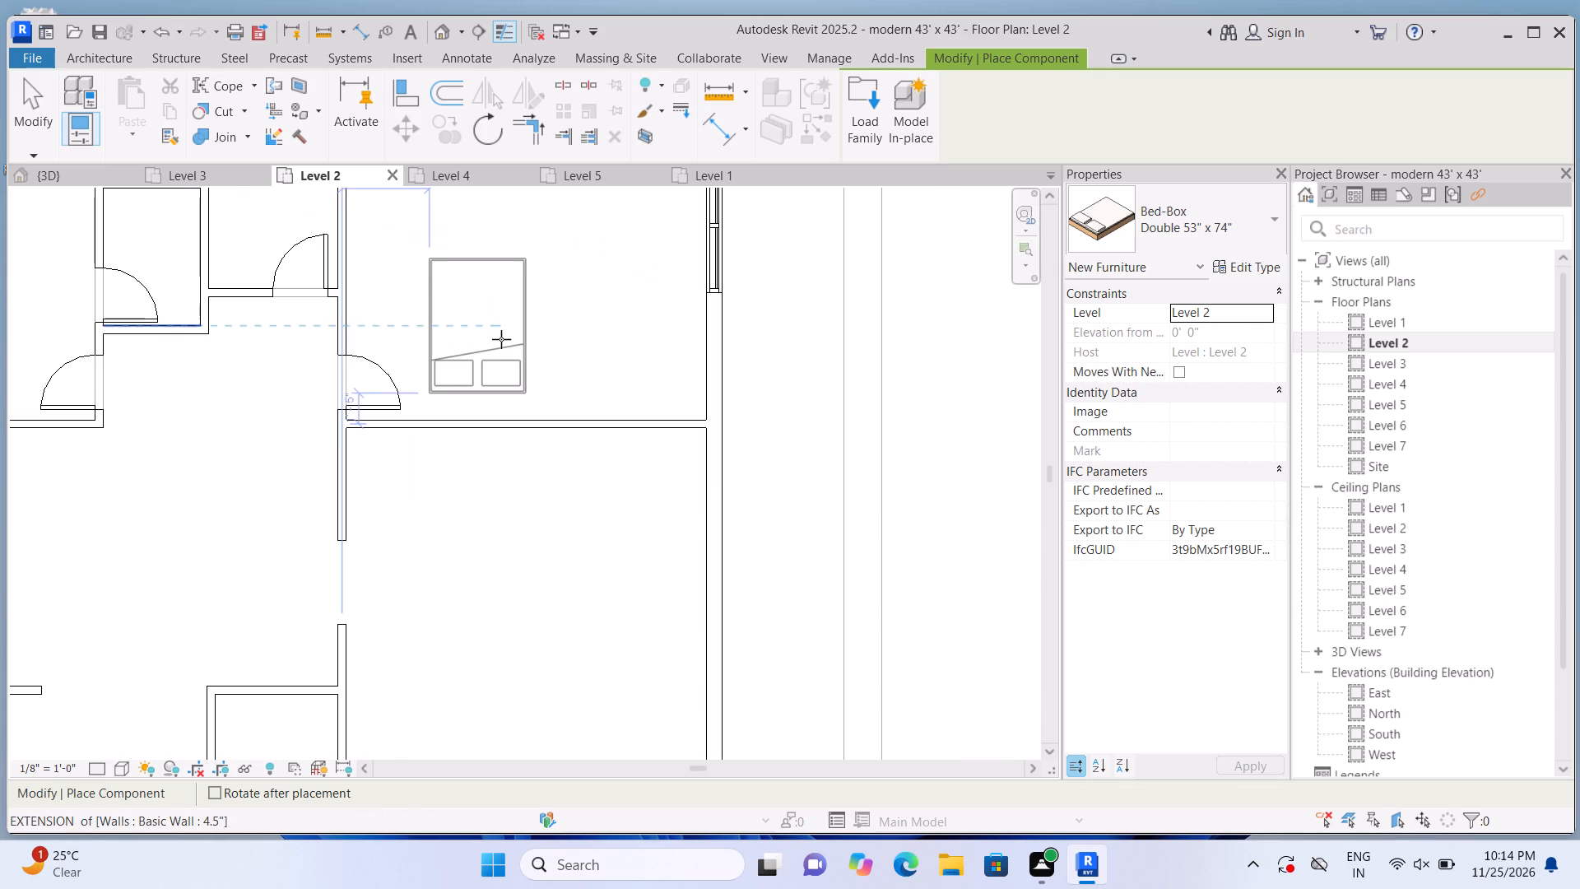
key(space)
key(space)
key(space)
key(space)
key(space)
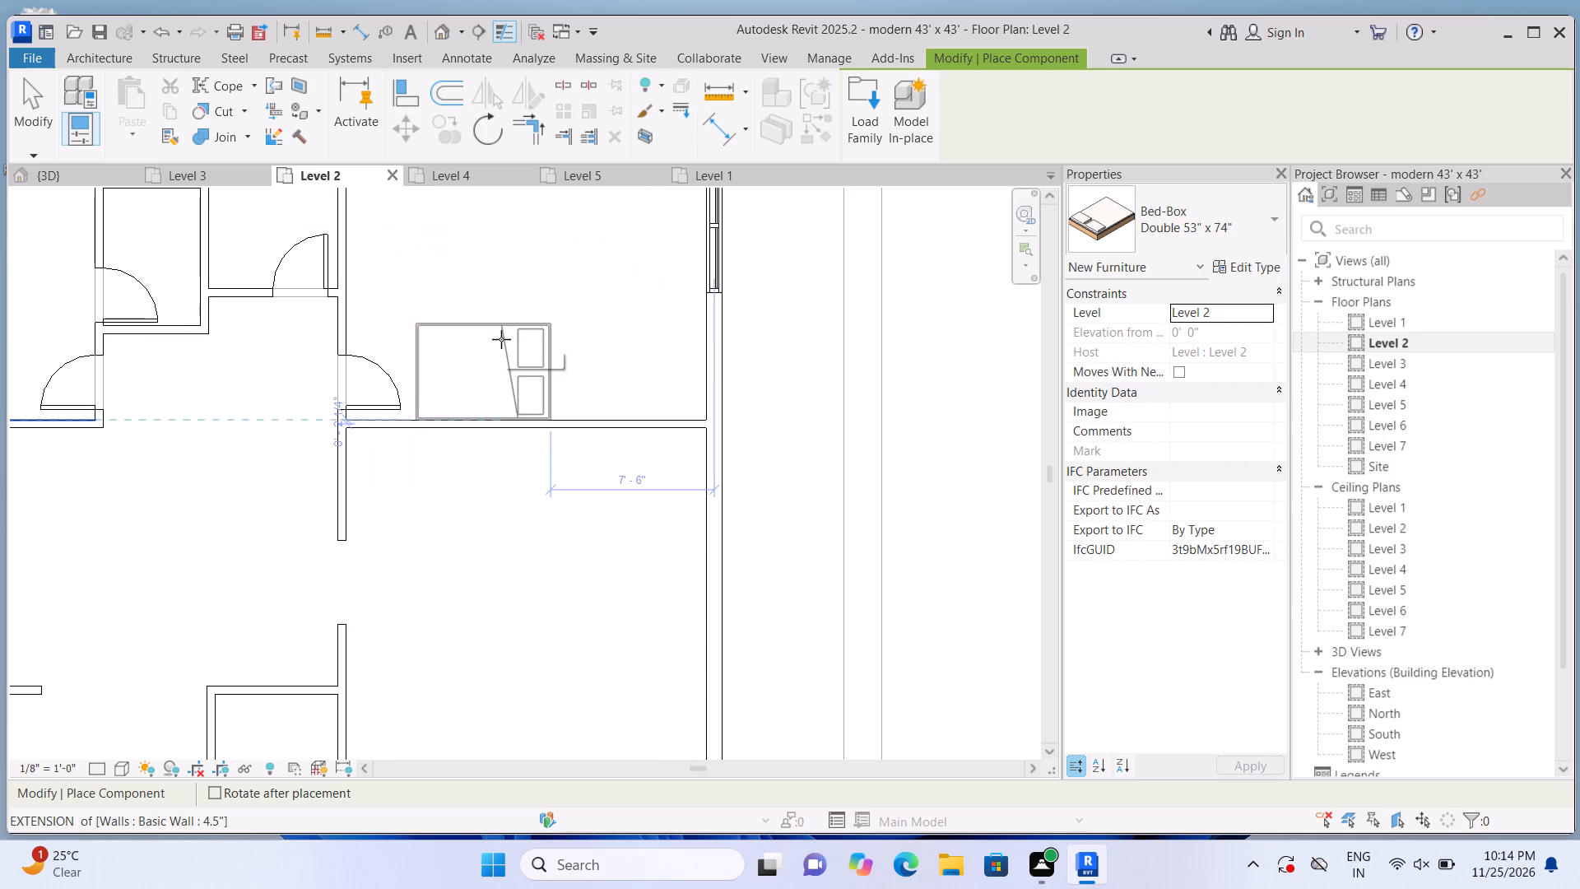
key(space)
scroll(502, 343, down, 1)
middle_drag(503, 353, 520, 495)
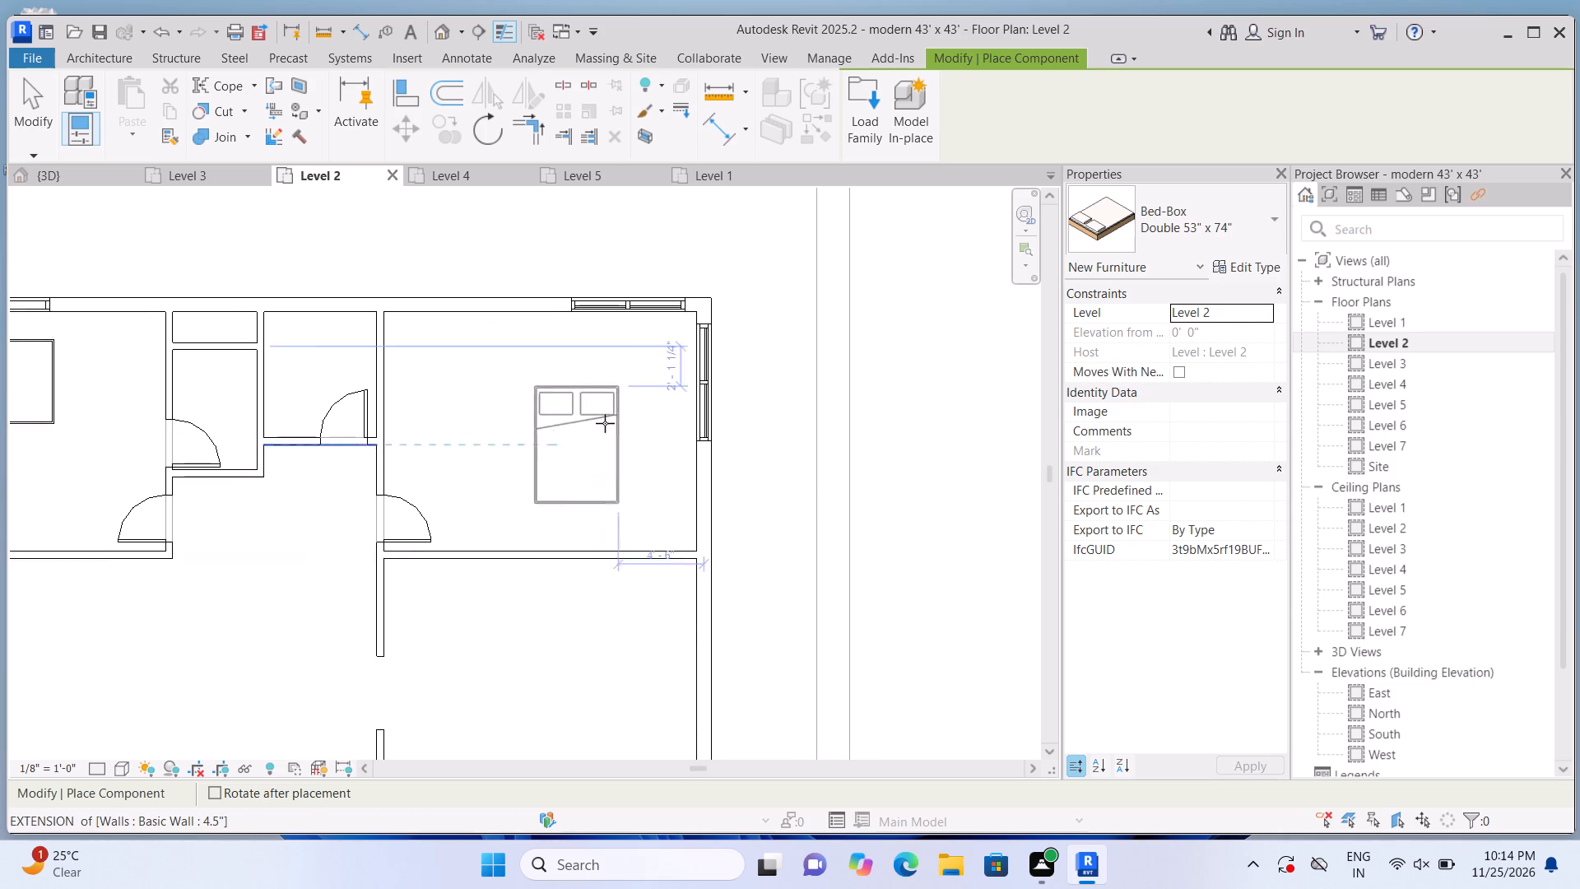
click(506, 365)
Load the Table-Coffee Rectangular family from the Furniture Tables library.
scroll(537, 505, down, 2)
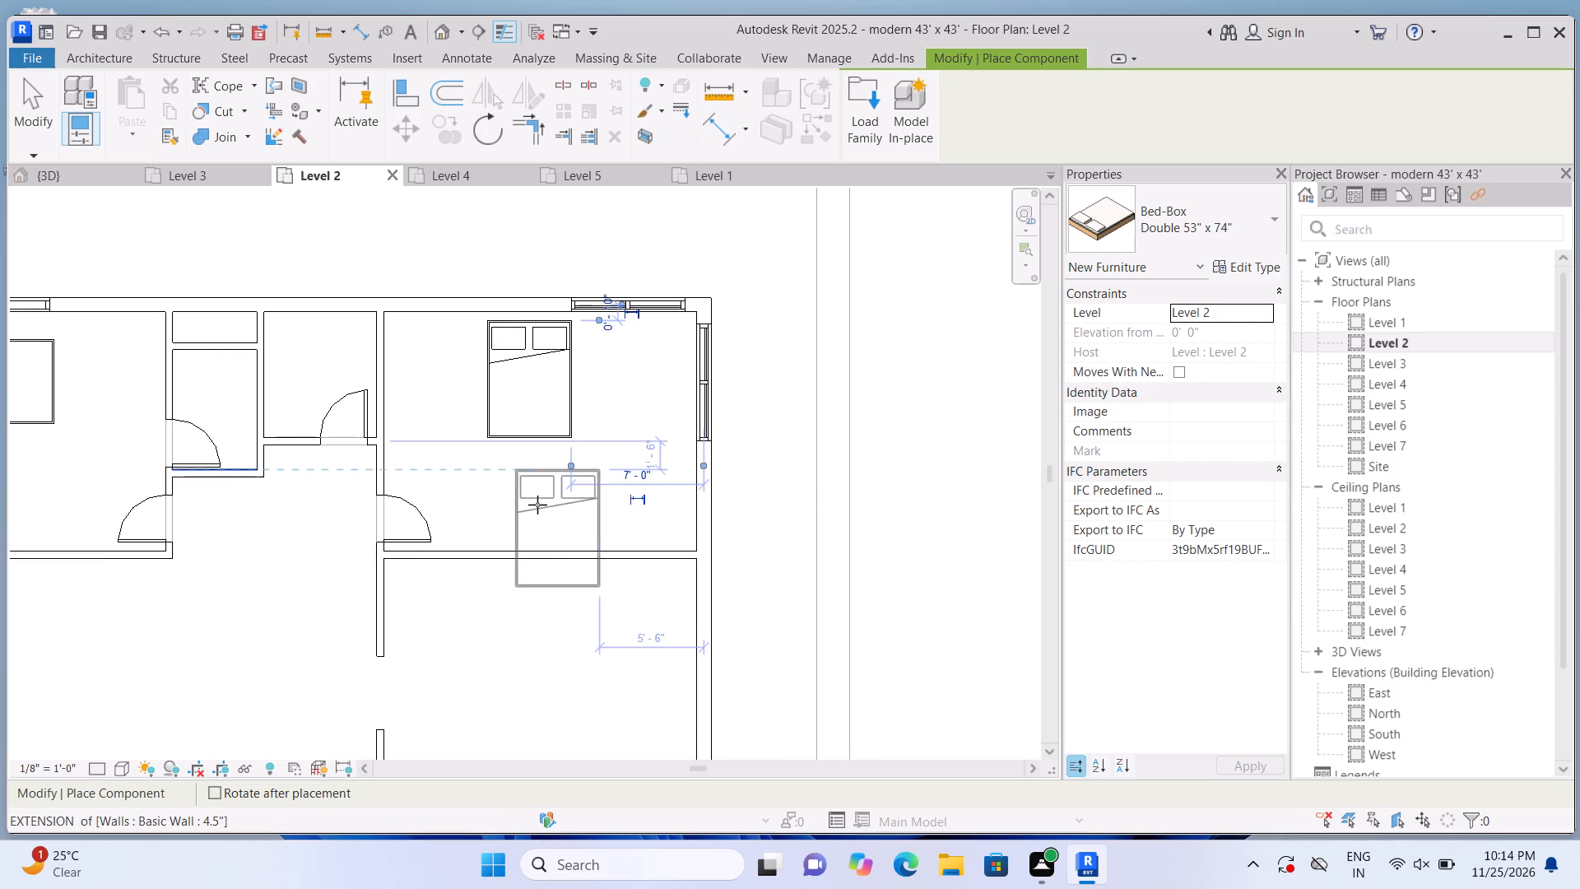
scroll(537, 505, down, 13)
scroll(541, 515, up, 7)
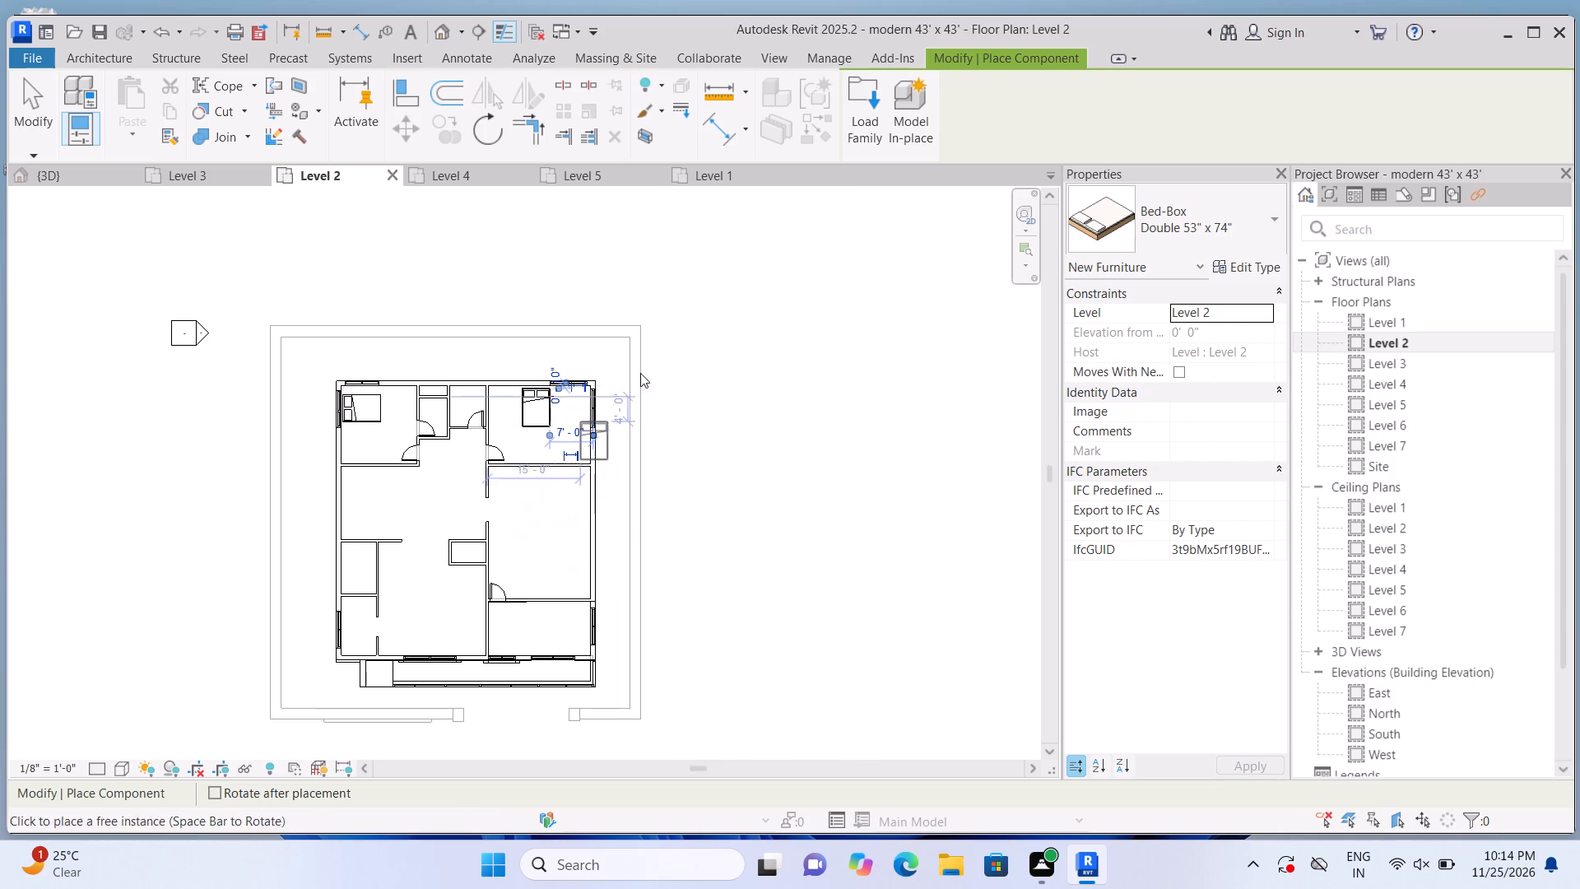
click(879, 133)
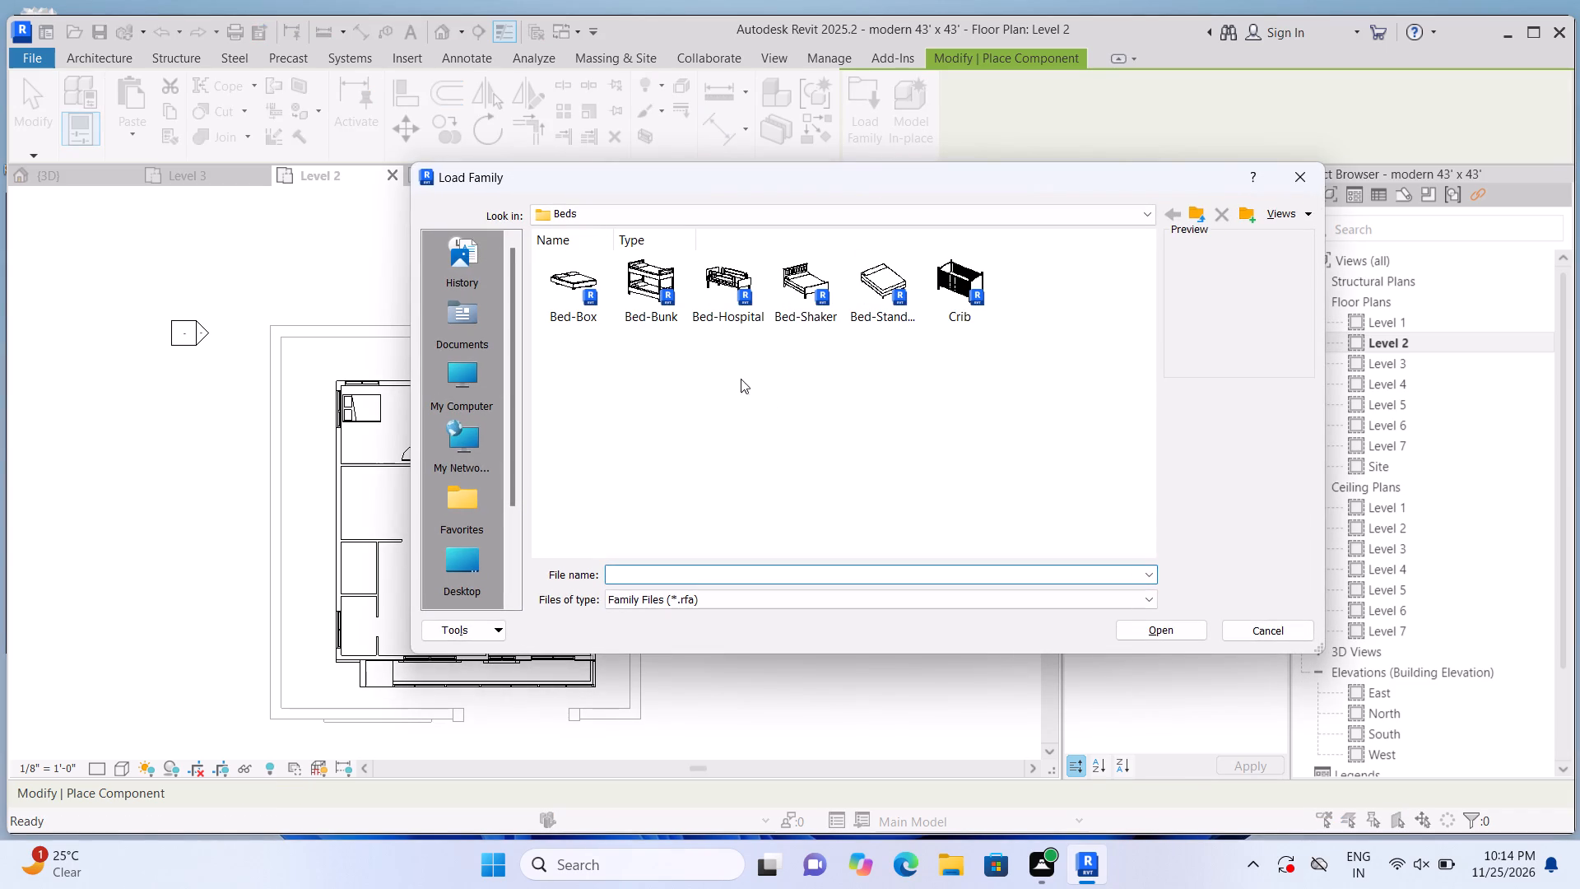
click(1201, 220)
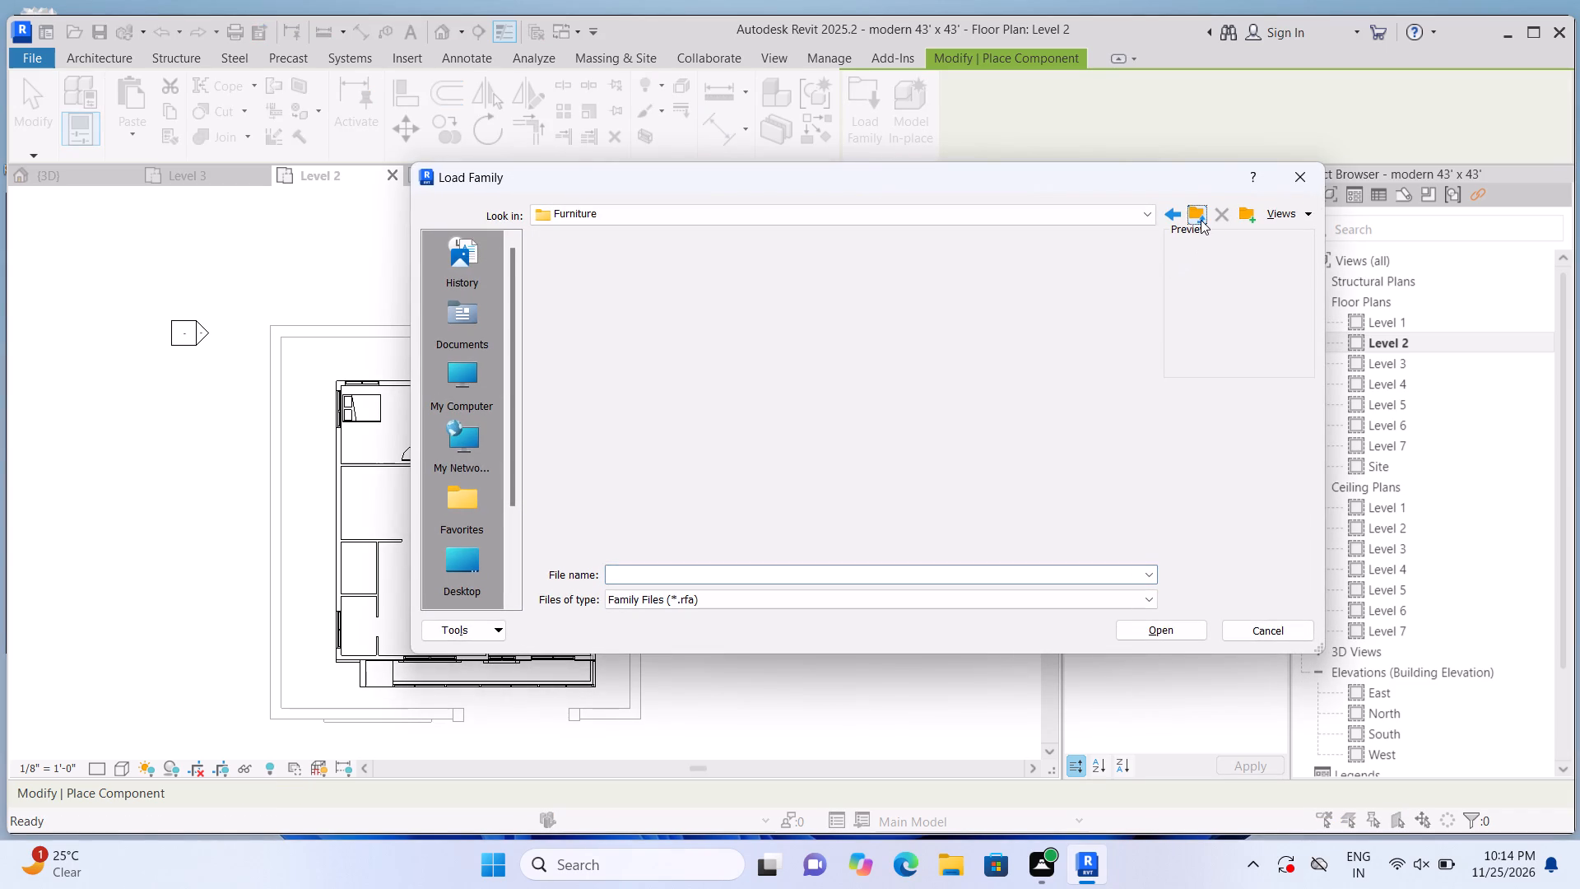
double_click(803, 296)
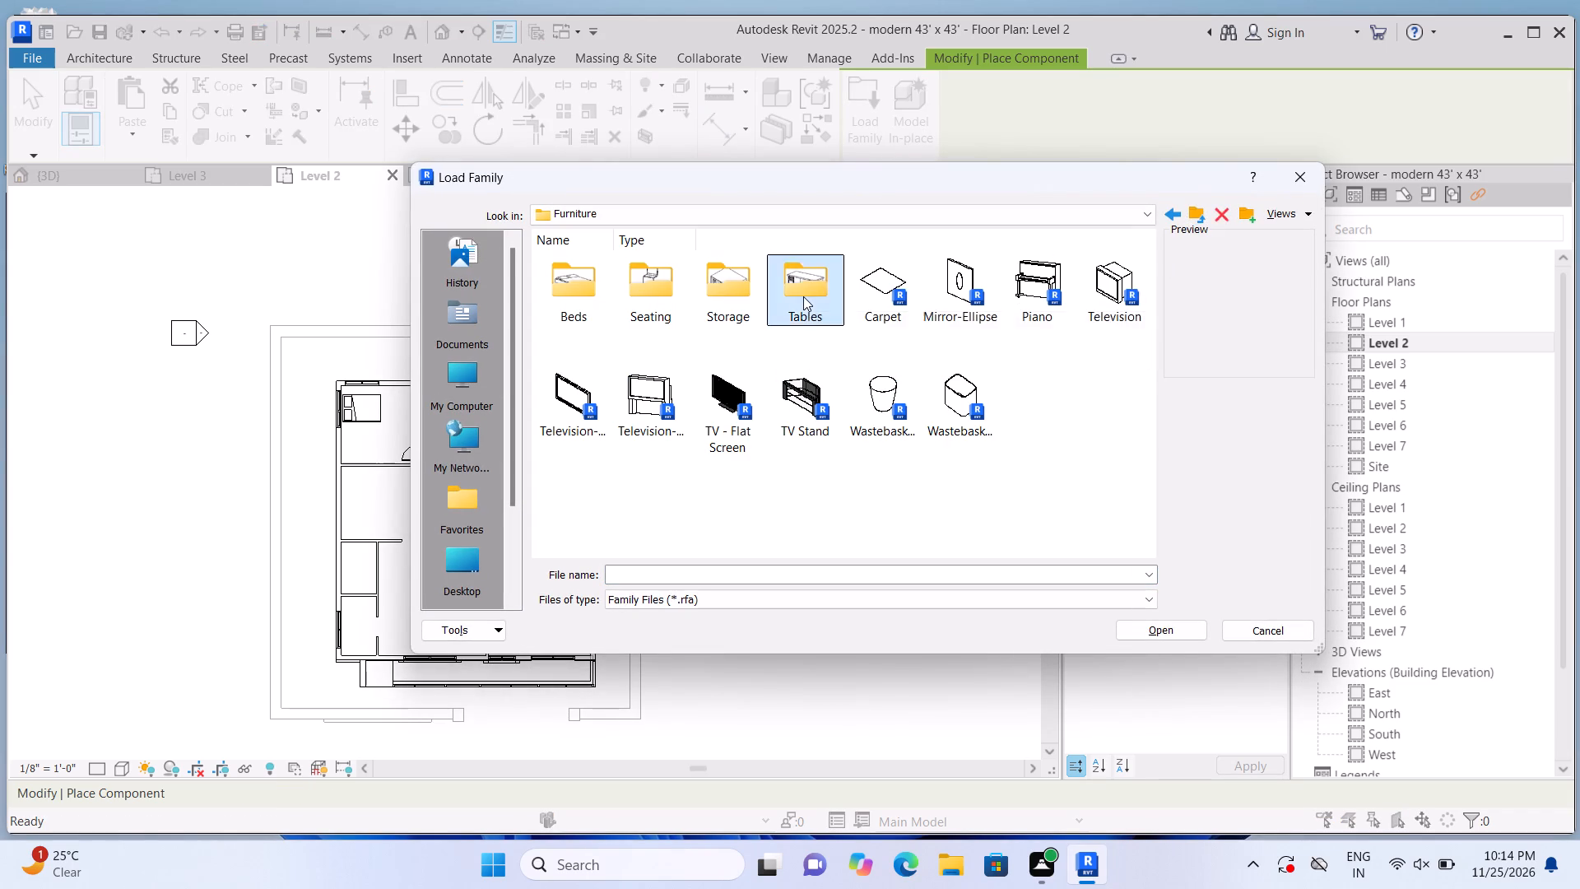
click(1027, 318)
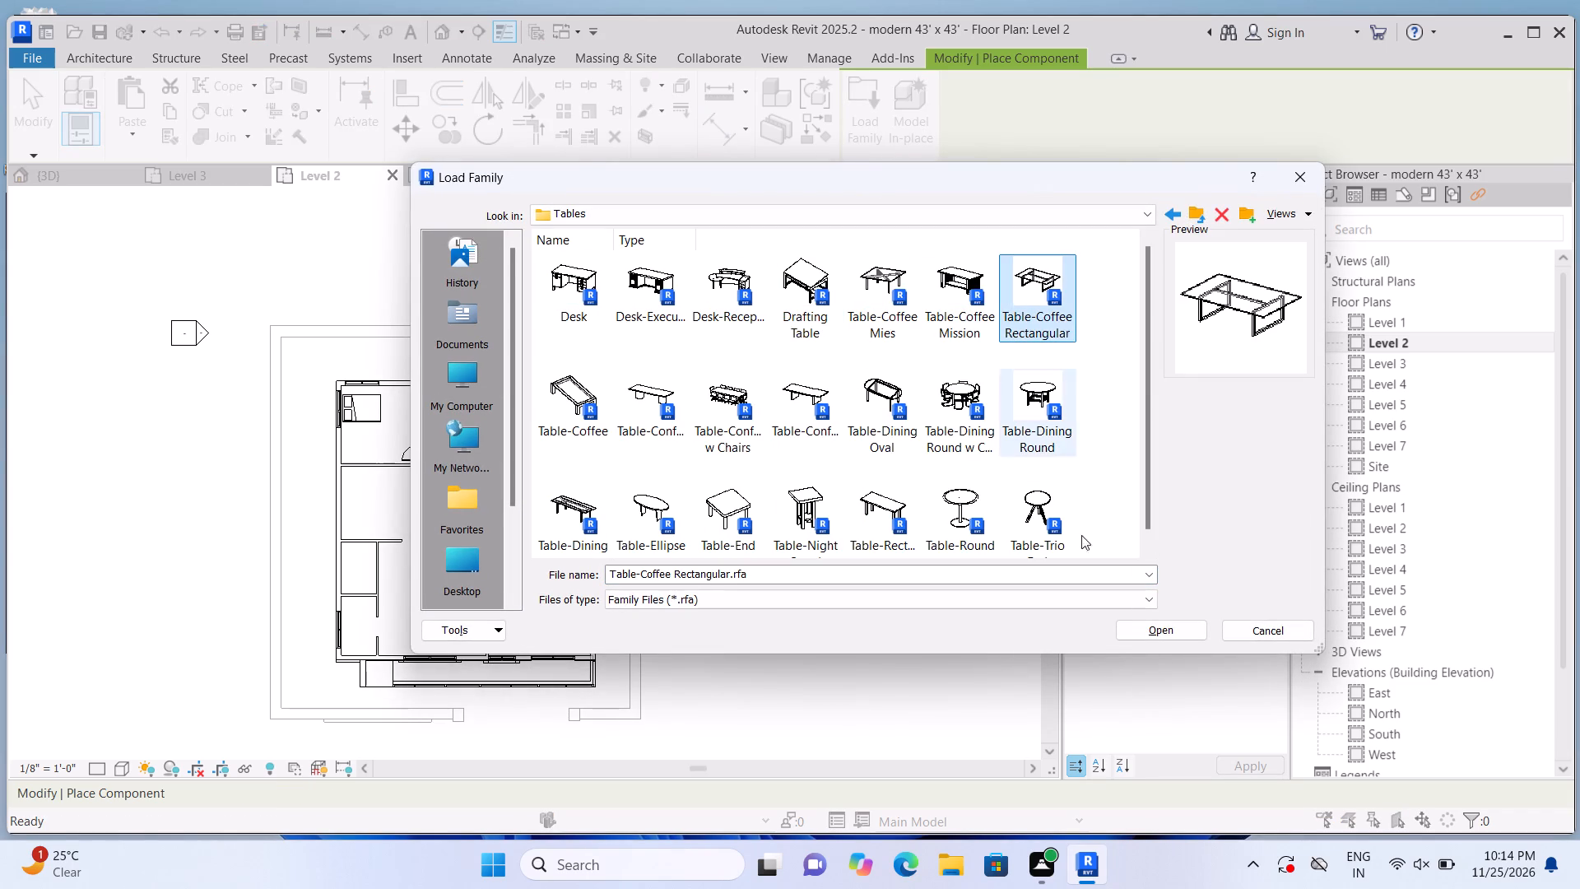
click(1159, 630)
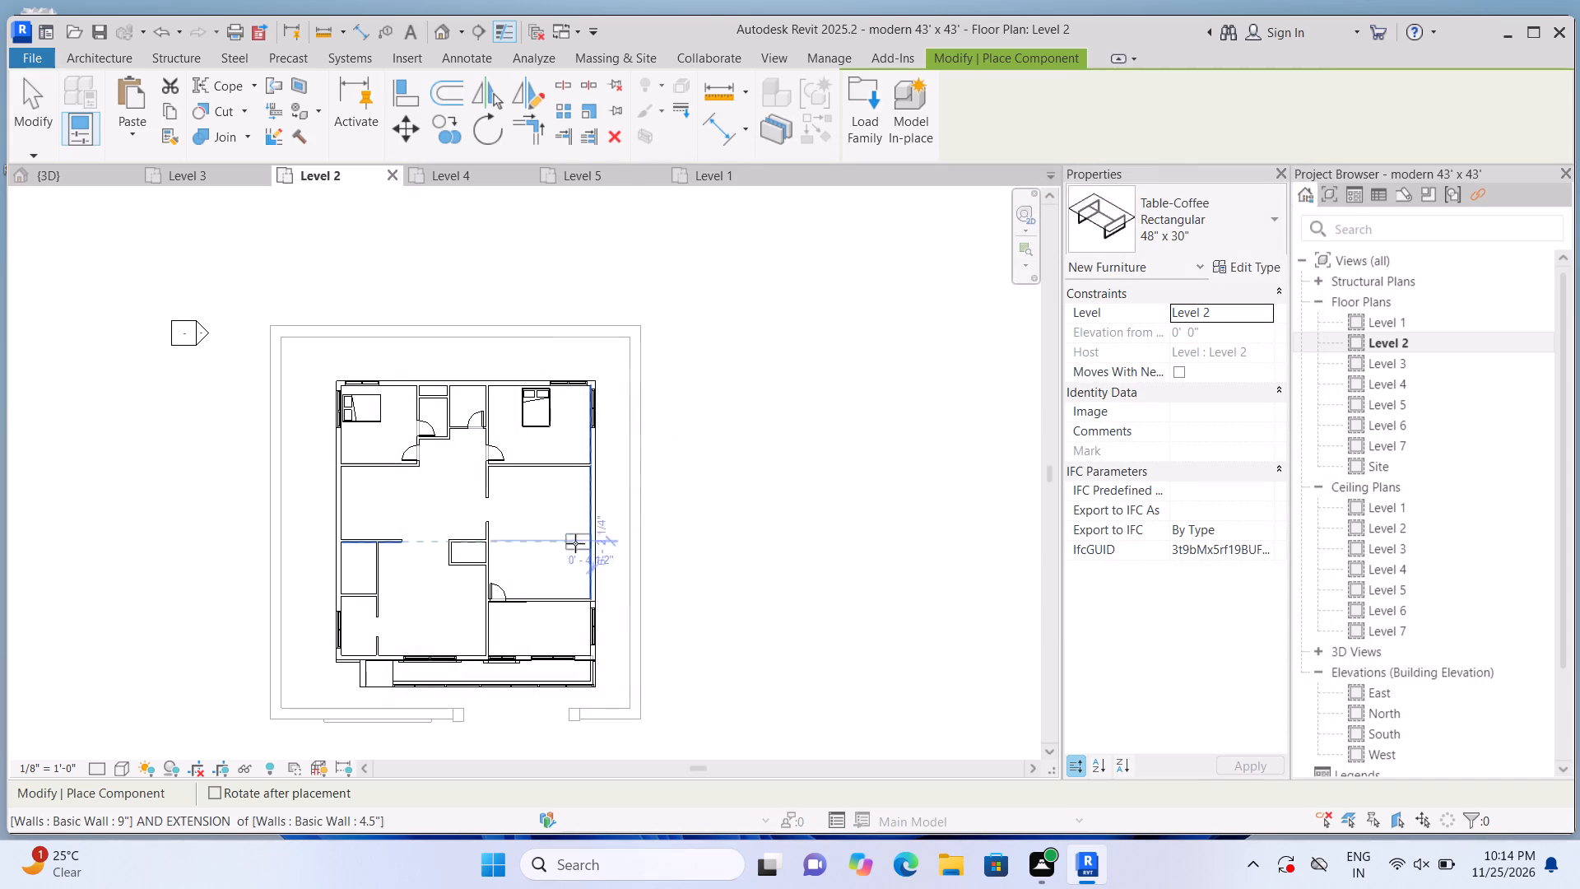
Place the 48" x 30" coffee table lengthwise in the room below the upper-left bedroom, about 6'-4 1/2" from the left wall and 4'-6" below the bedroom wall.
key(space)
scroll(606, 547, up, 2)
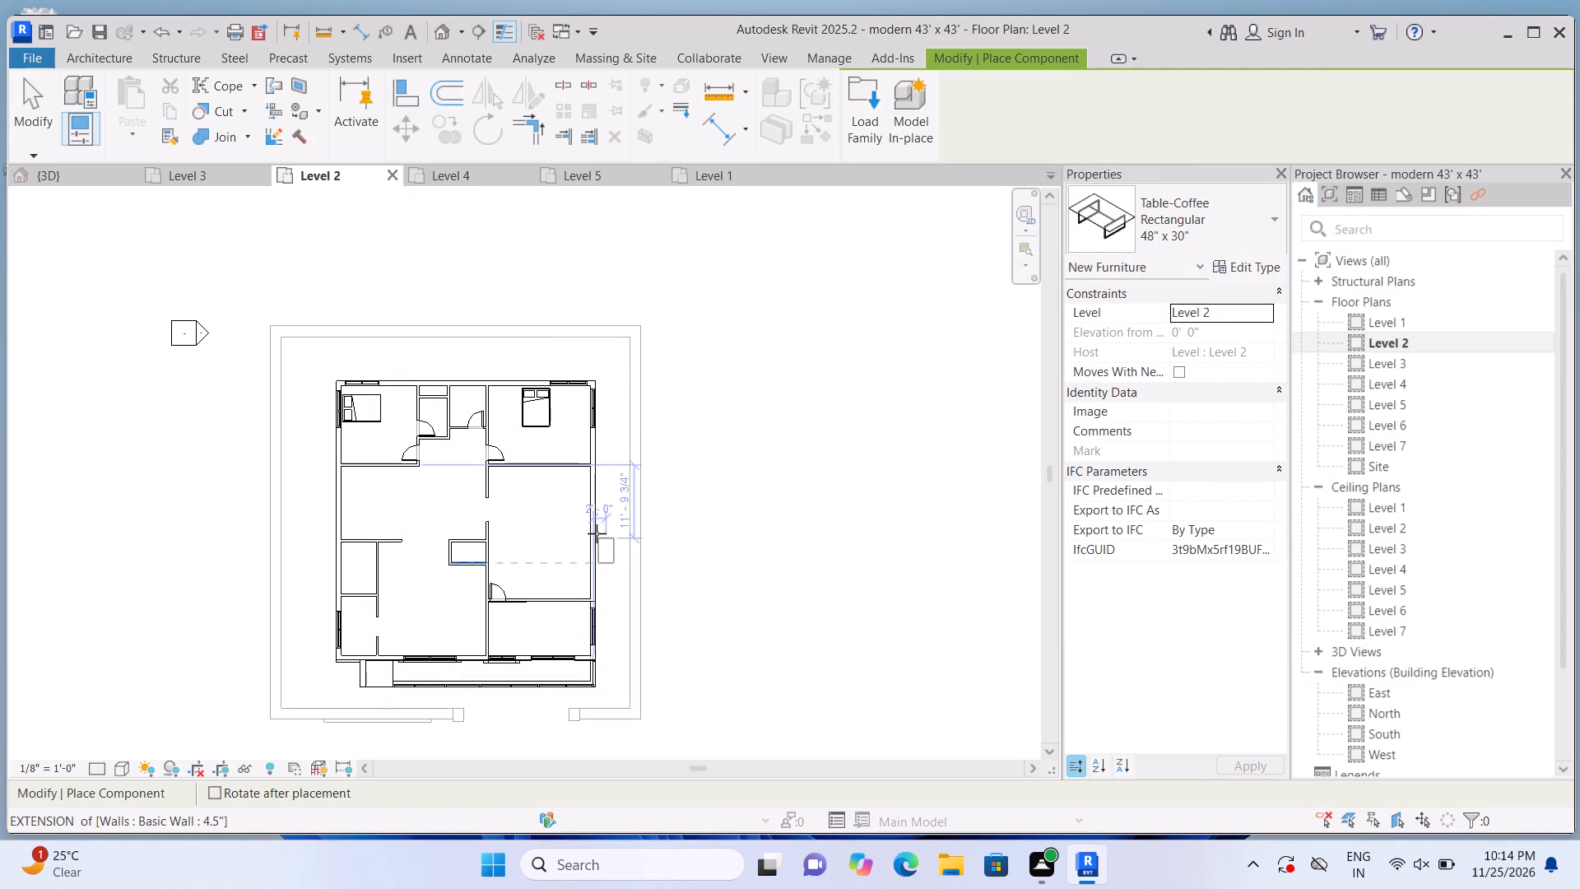
scroll(597, 533, up, 3)
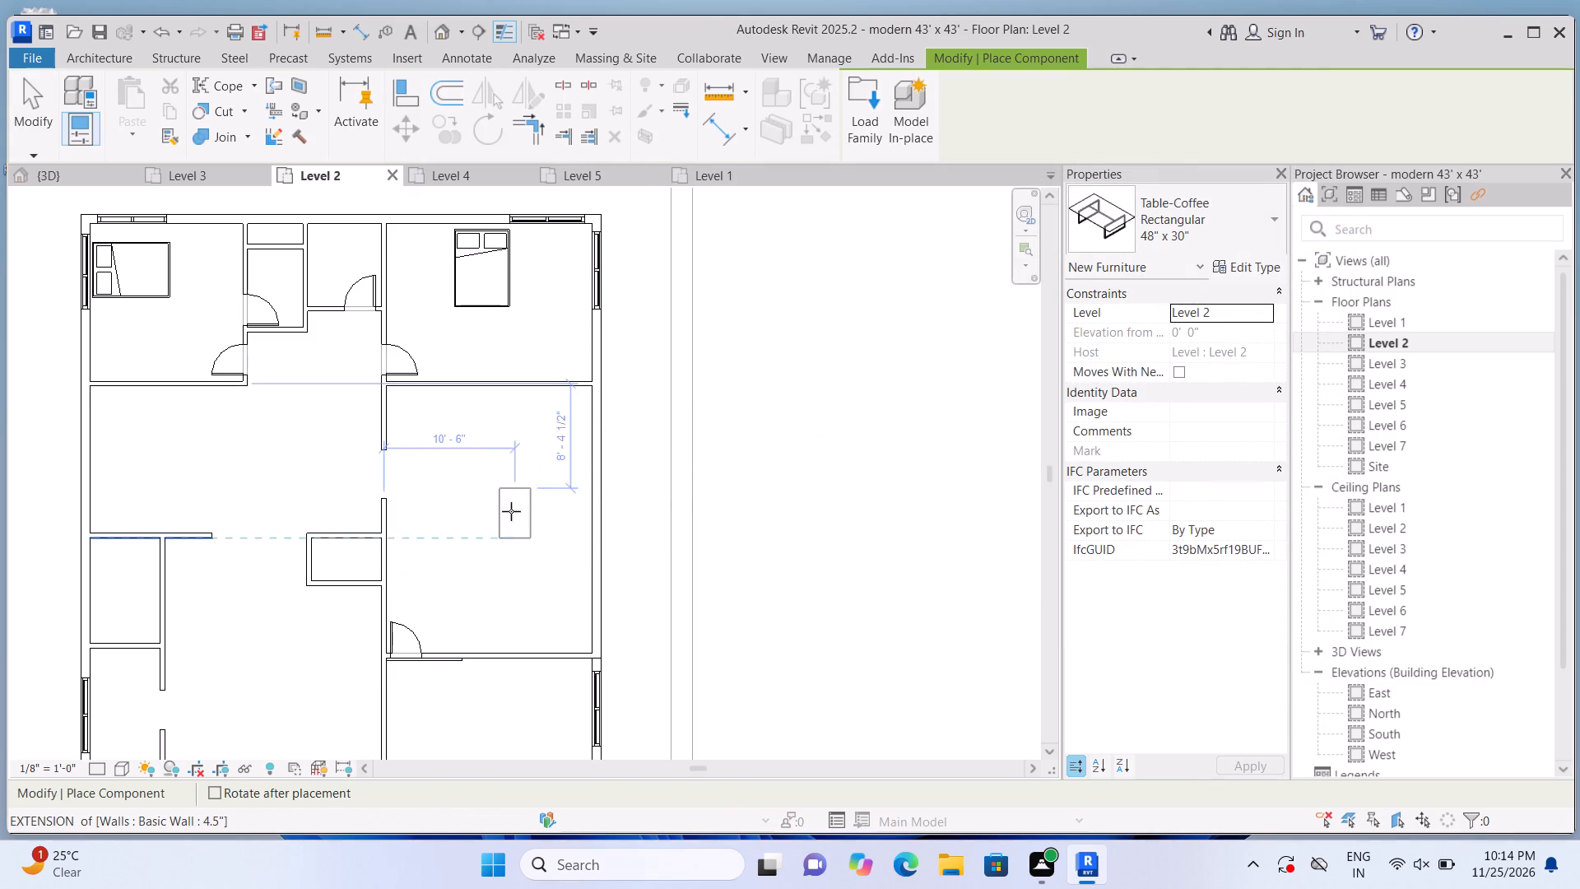
scroll(207, 452, up, 3)
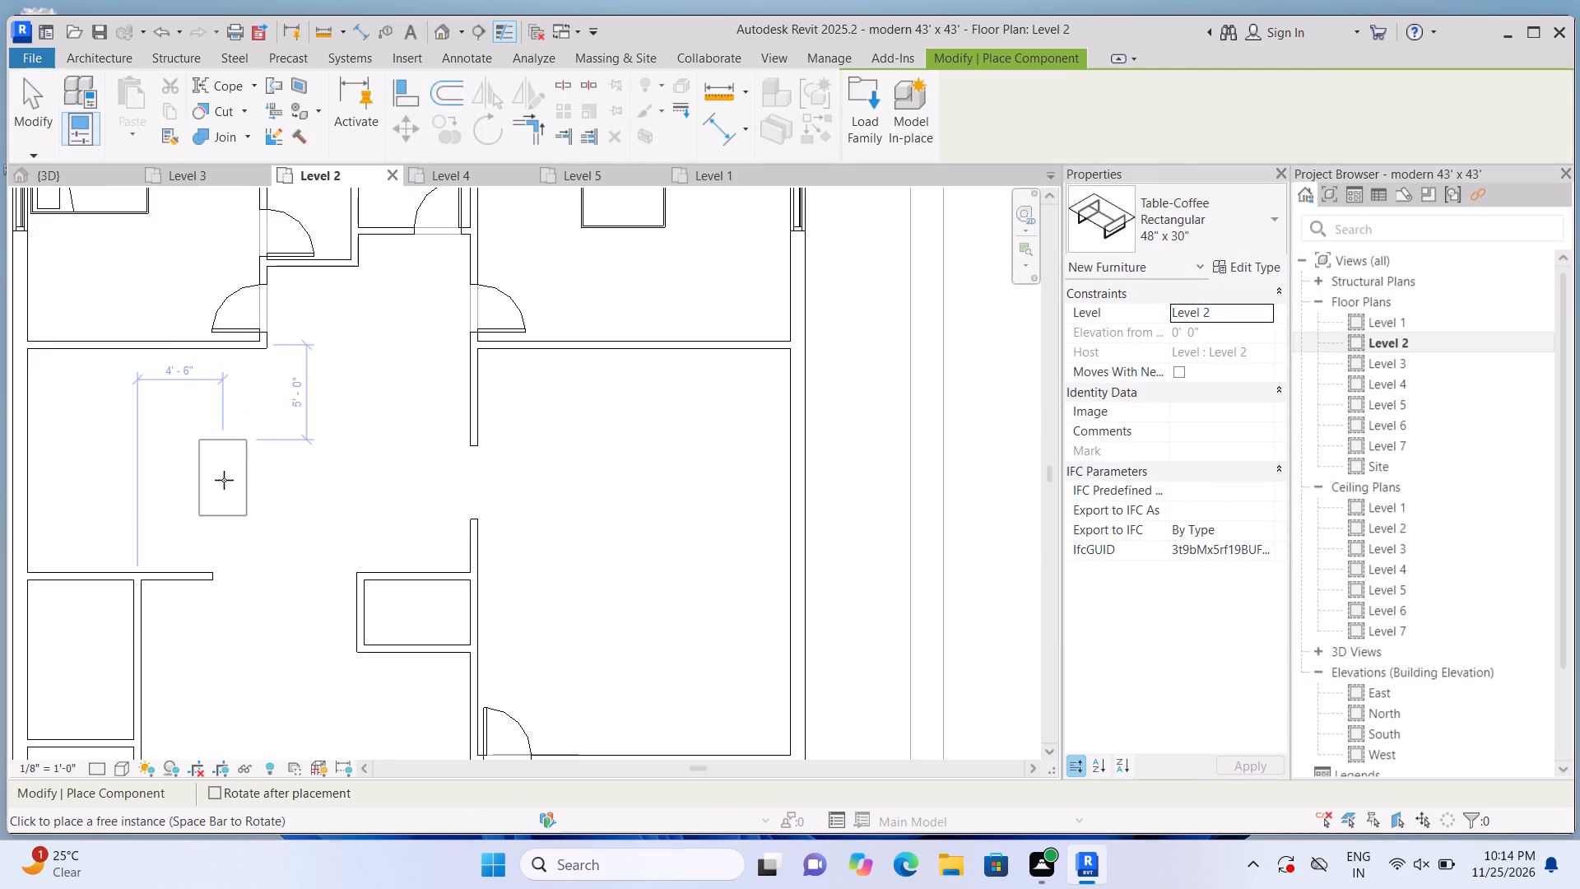
click(146, 463)
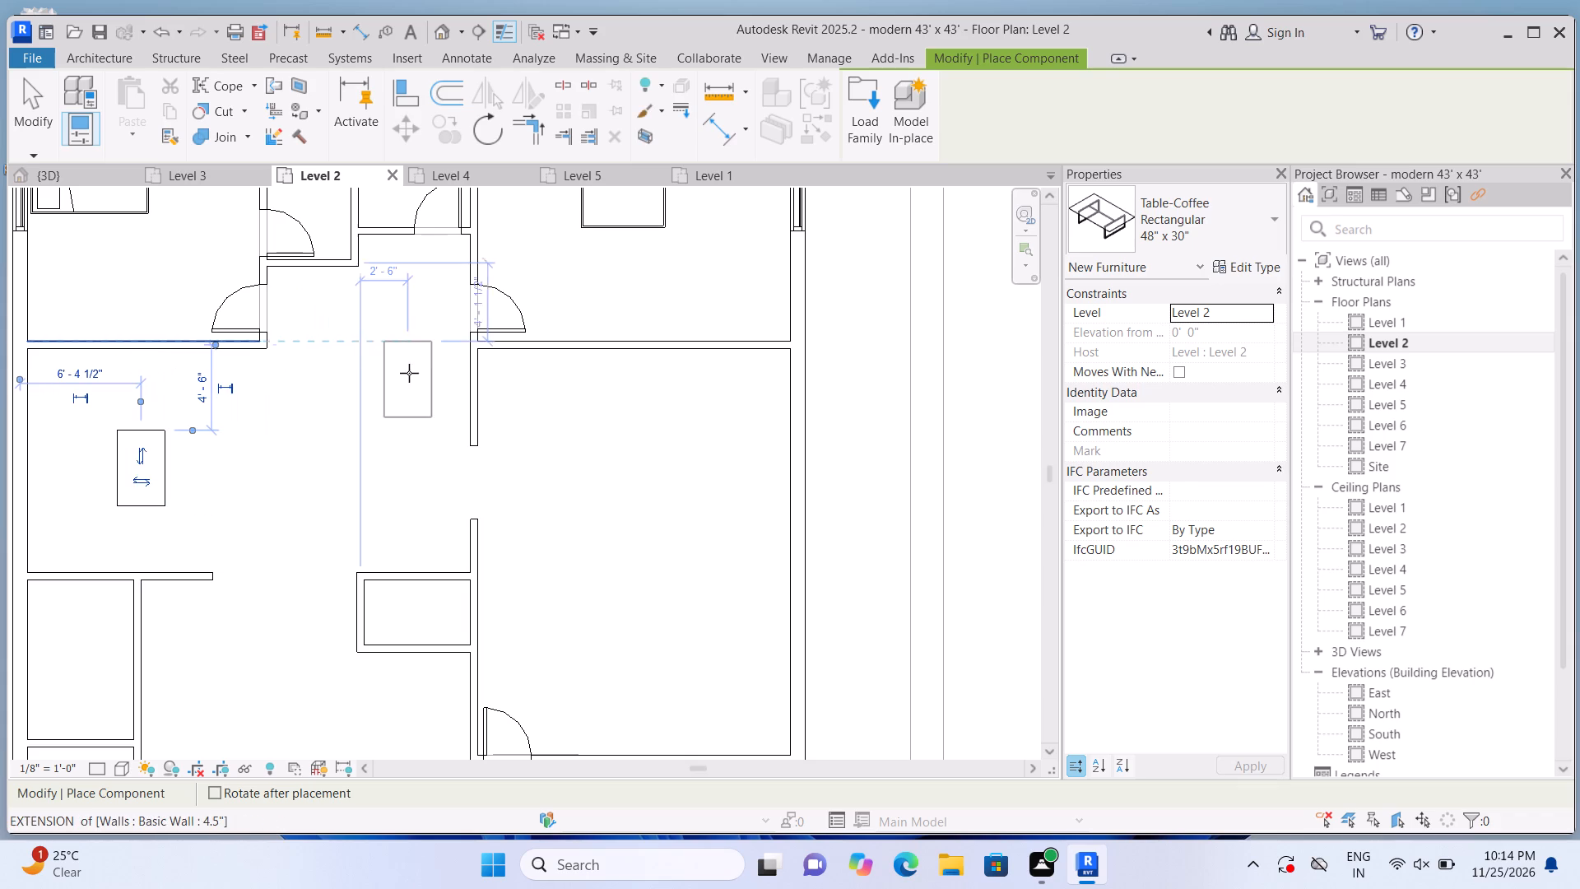
Load the Sofa-Corbu family from the Furniture Seating library.
click(875, 137)
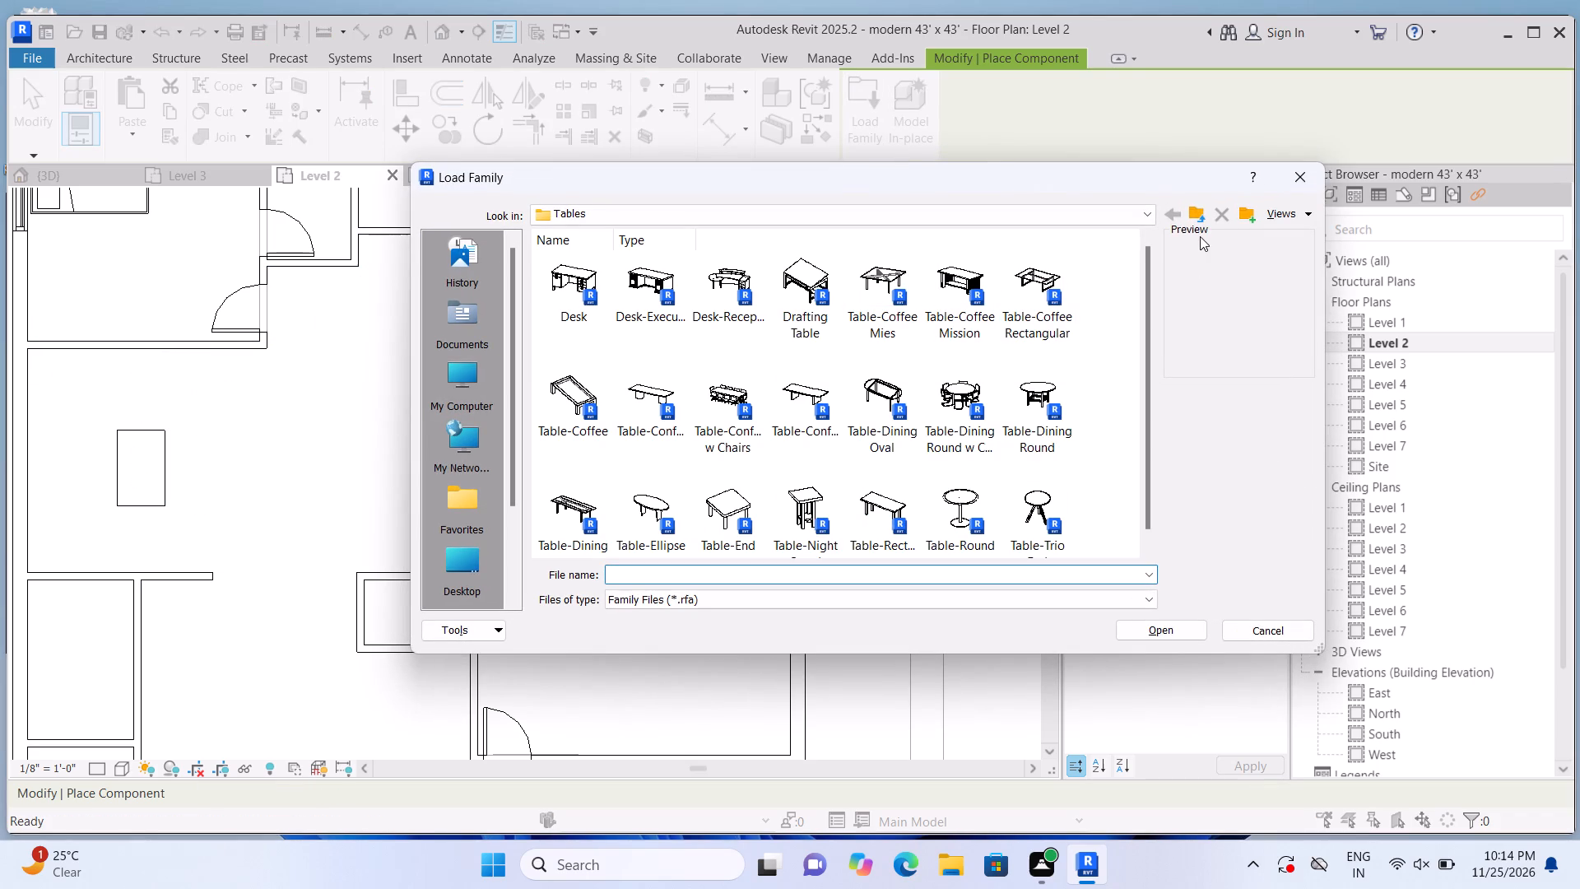
click(1197, 216)
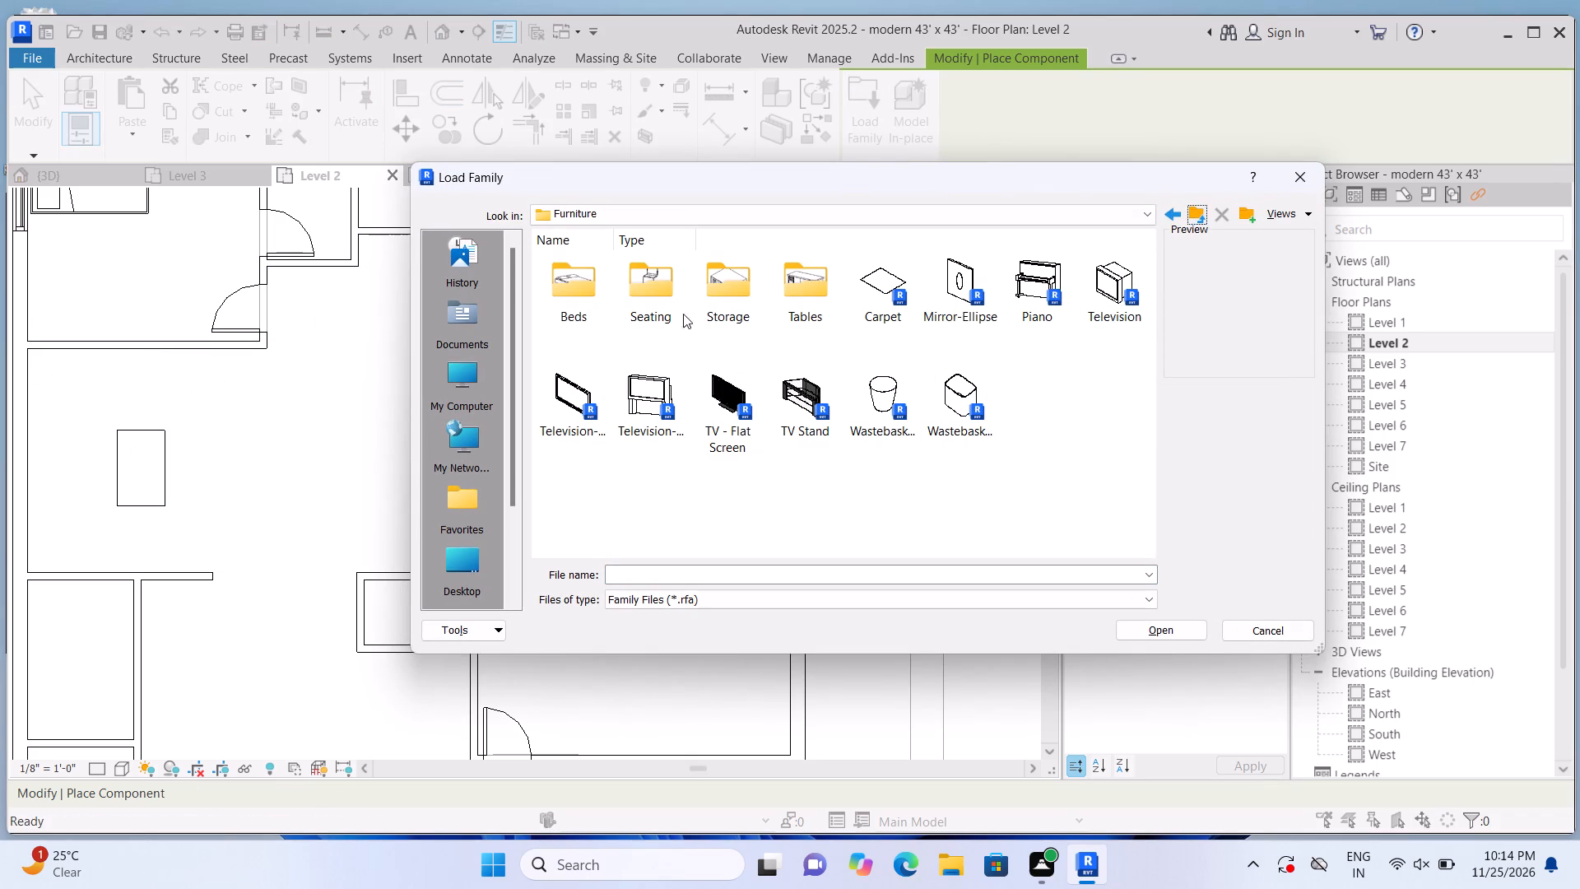
double_click(662, 300)
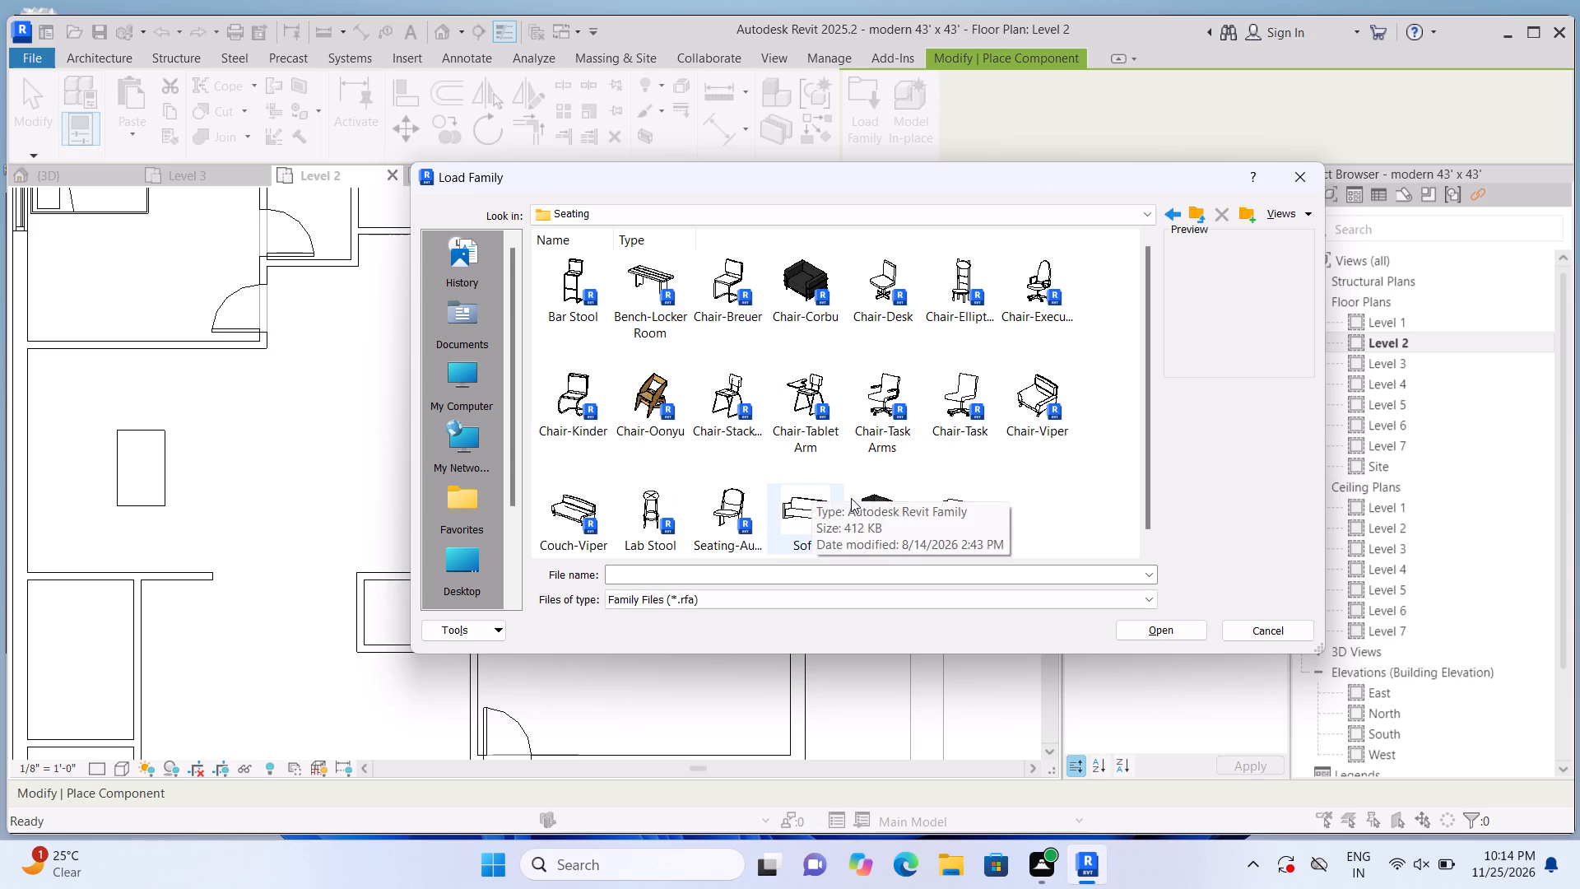
click(854, 499)
click(1168, 632)
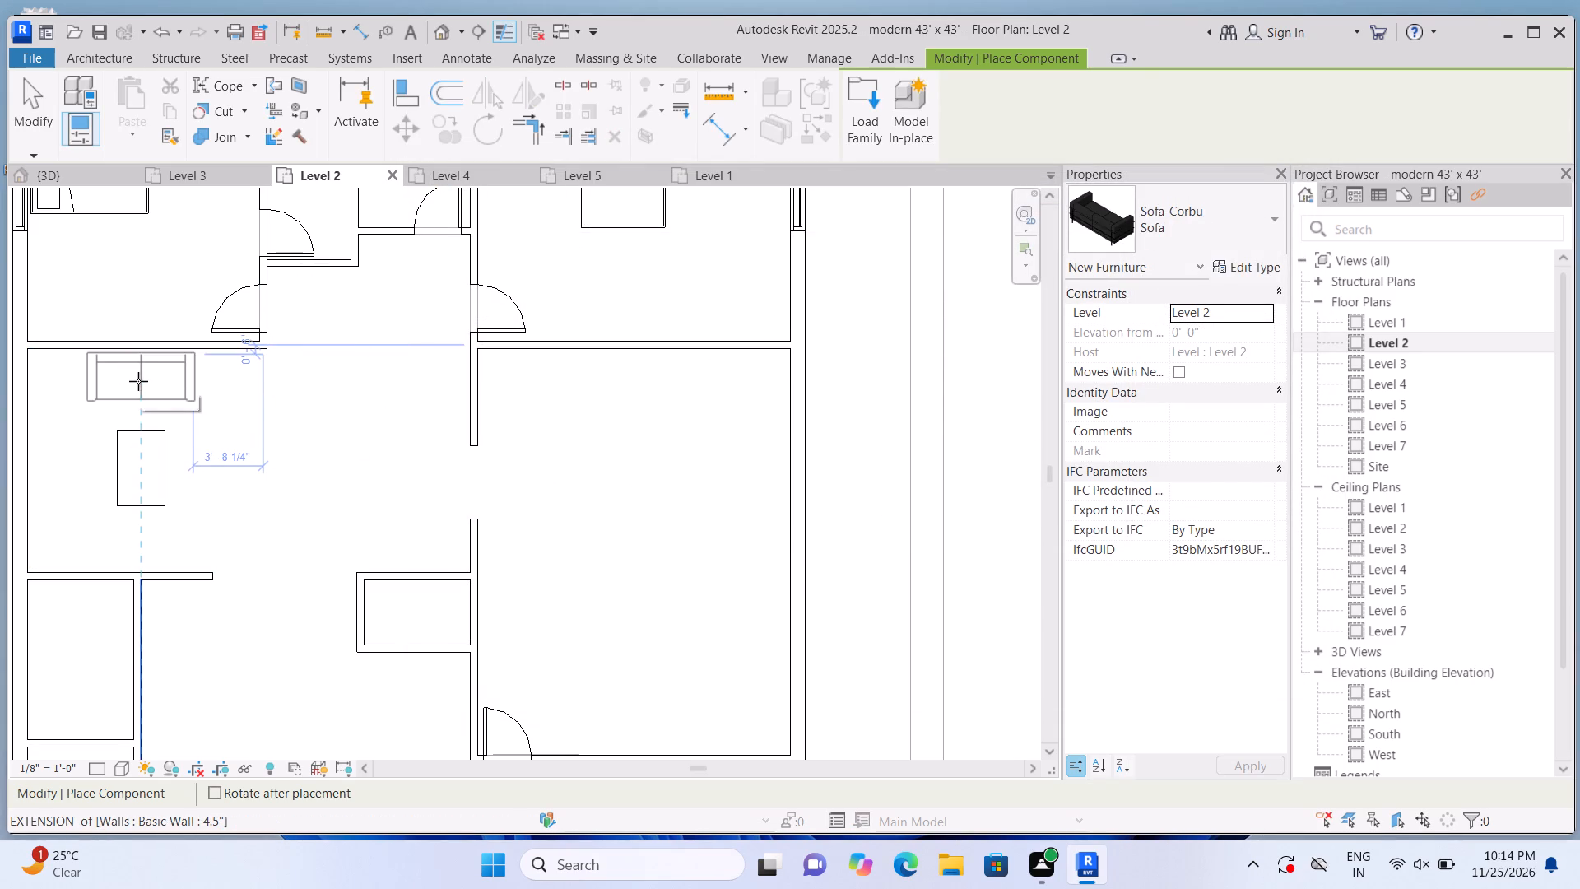
Place three Corbu sofas facing the coffee table: above it and to its left, each about 1'-0" off the wall, and below it along the lower wall.
click(153, 383)
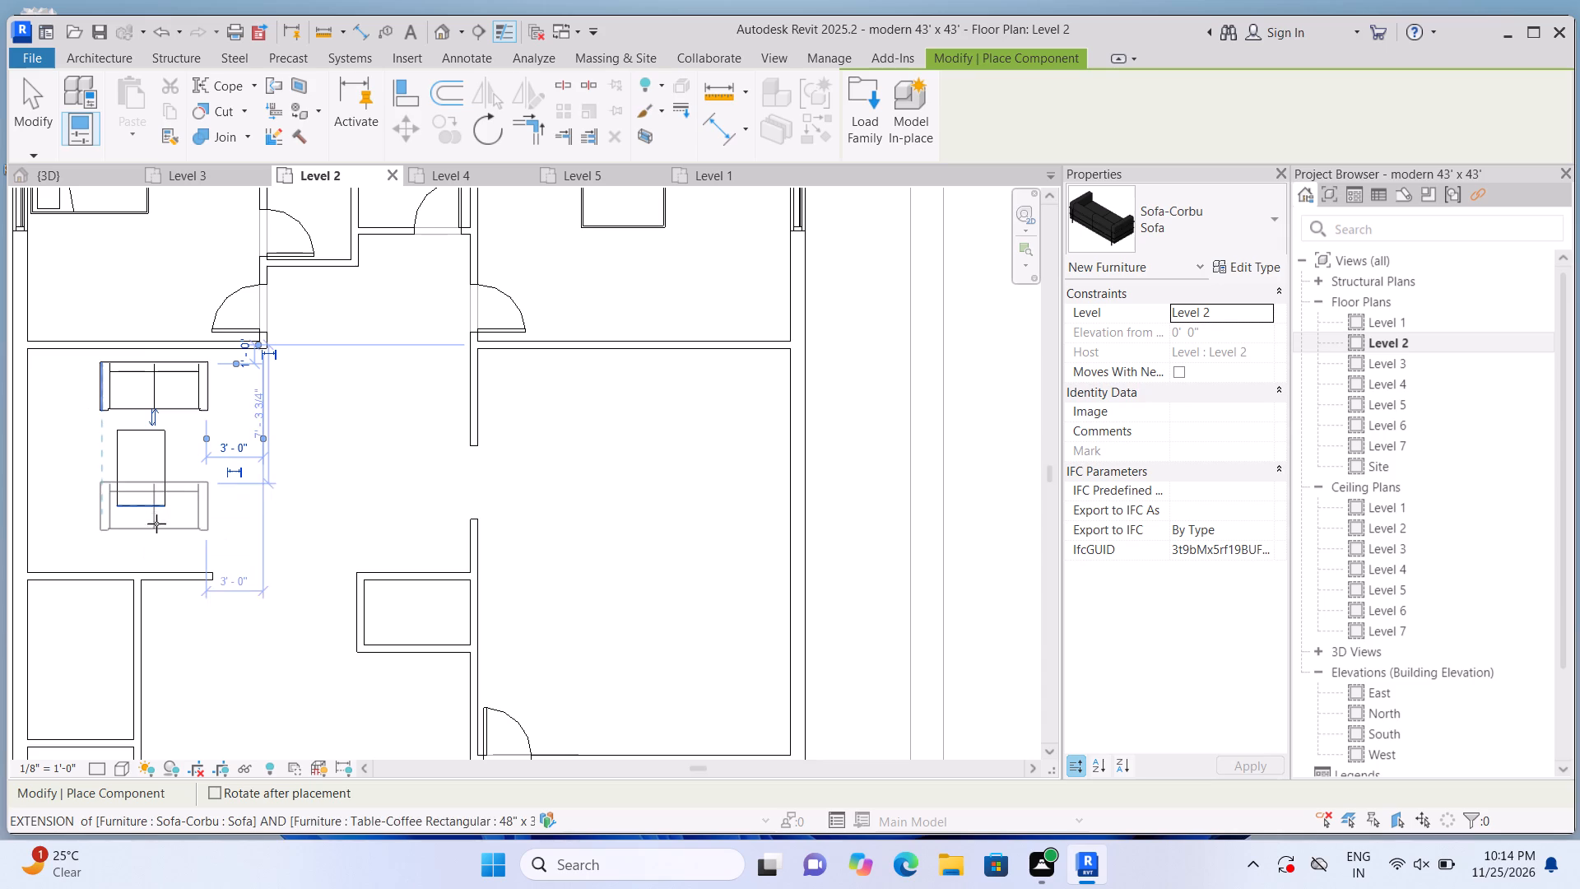
key(space)
key(space)
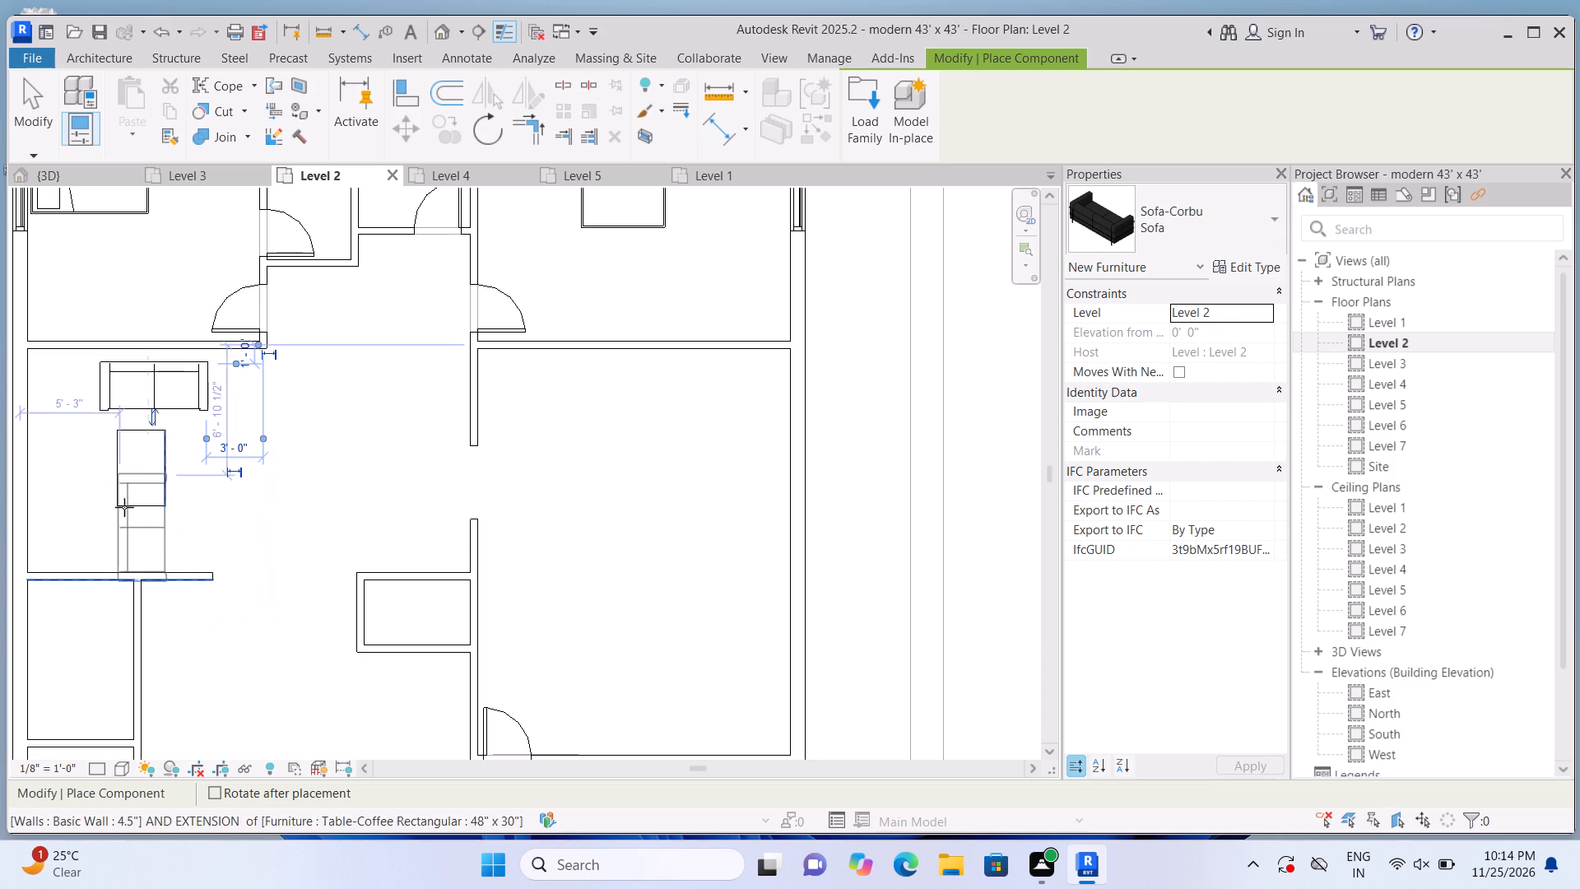
click(64, 474)
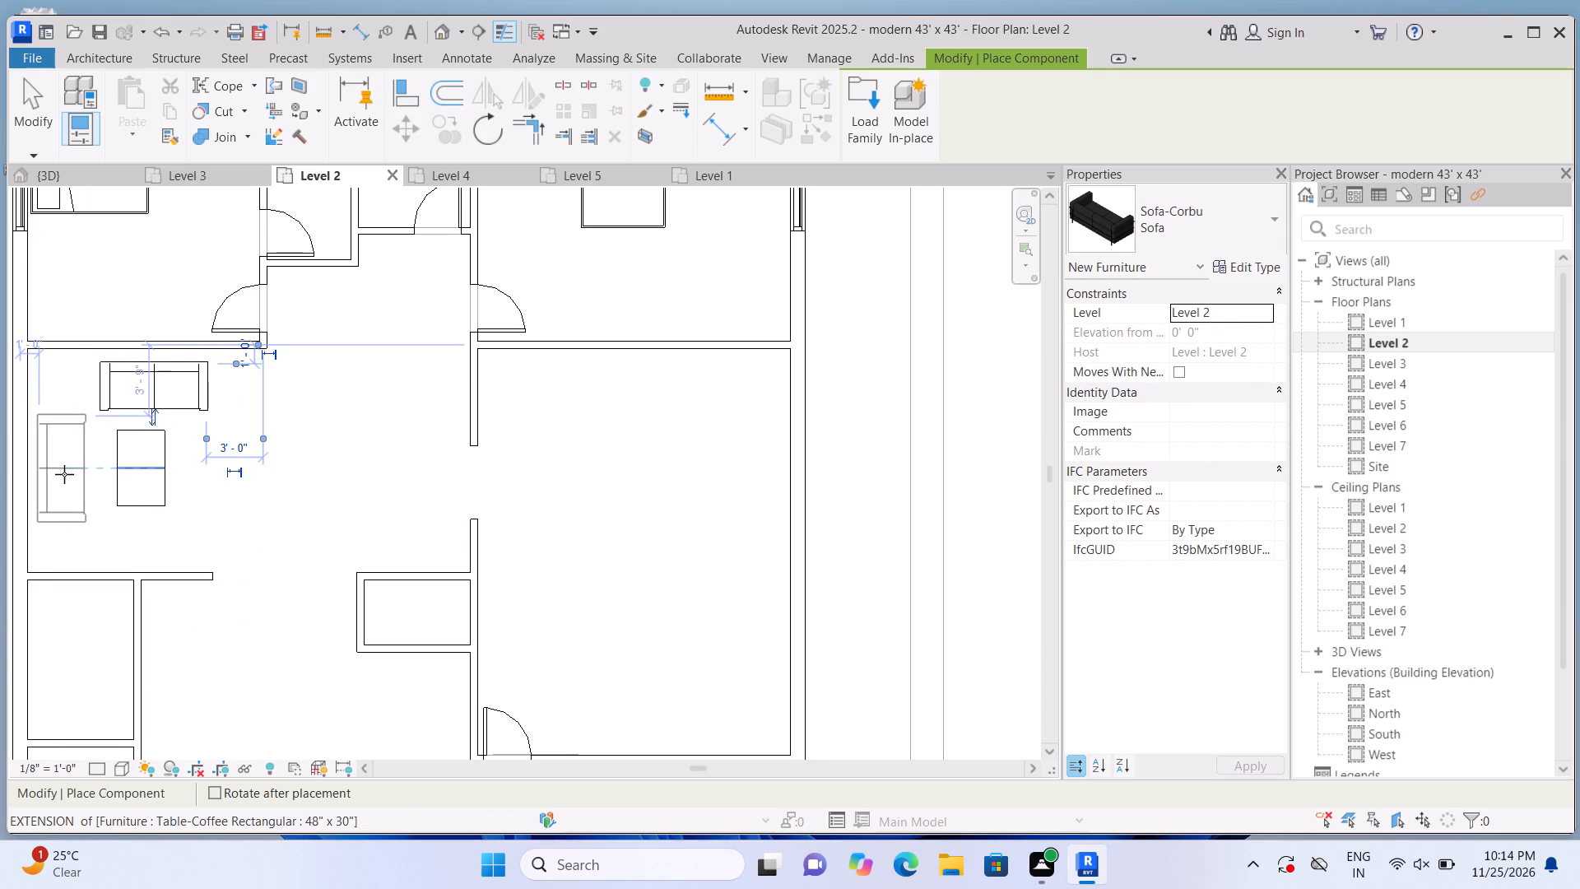
key(space)
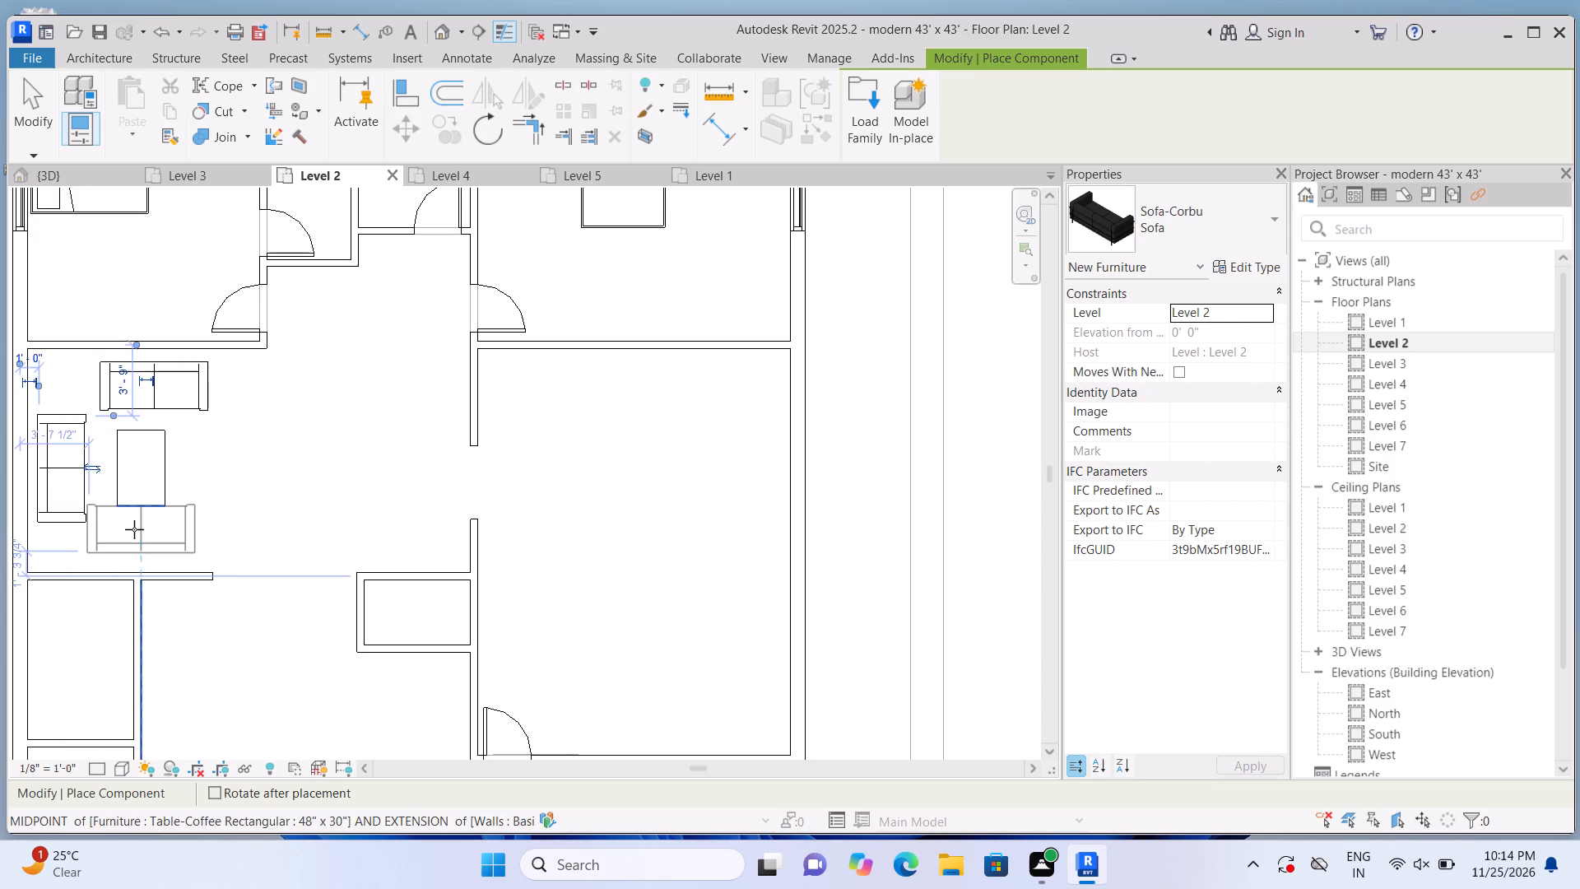
scroll(132, 531, up, 5)
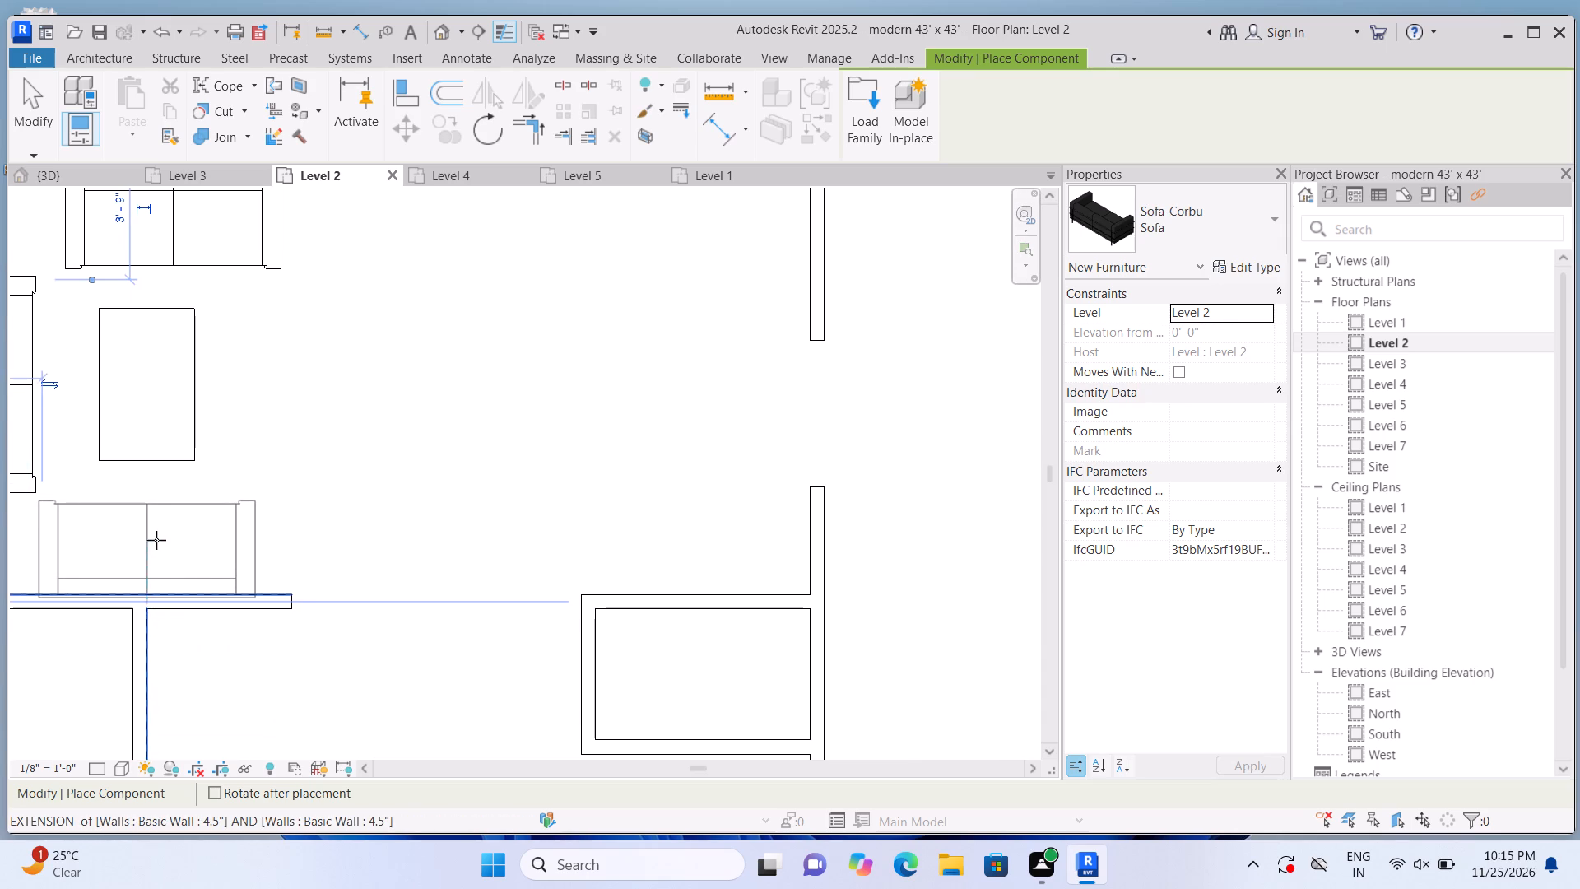
click(161, 533)
Load the Table-Dining Round w Chairs family from the Furniture Tables library.
scroll(221, 538, down, 6)
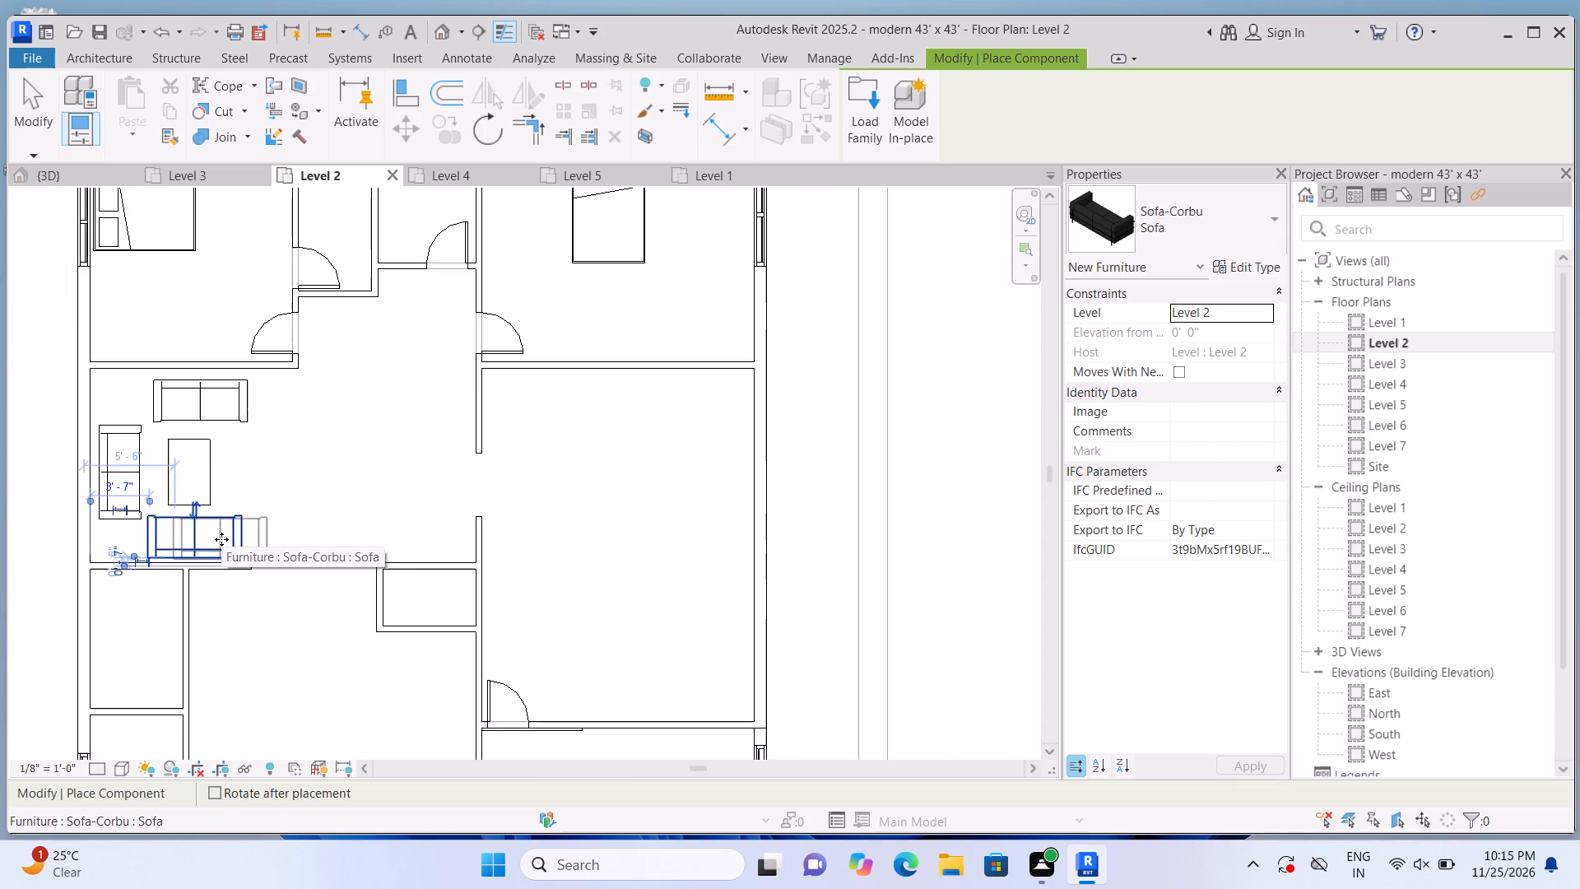
scroll(221, 539, down, 2)
click(874, 123)
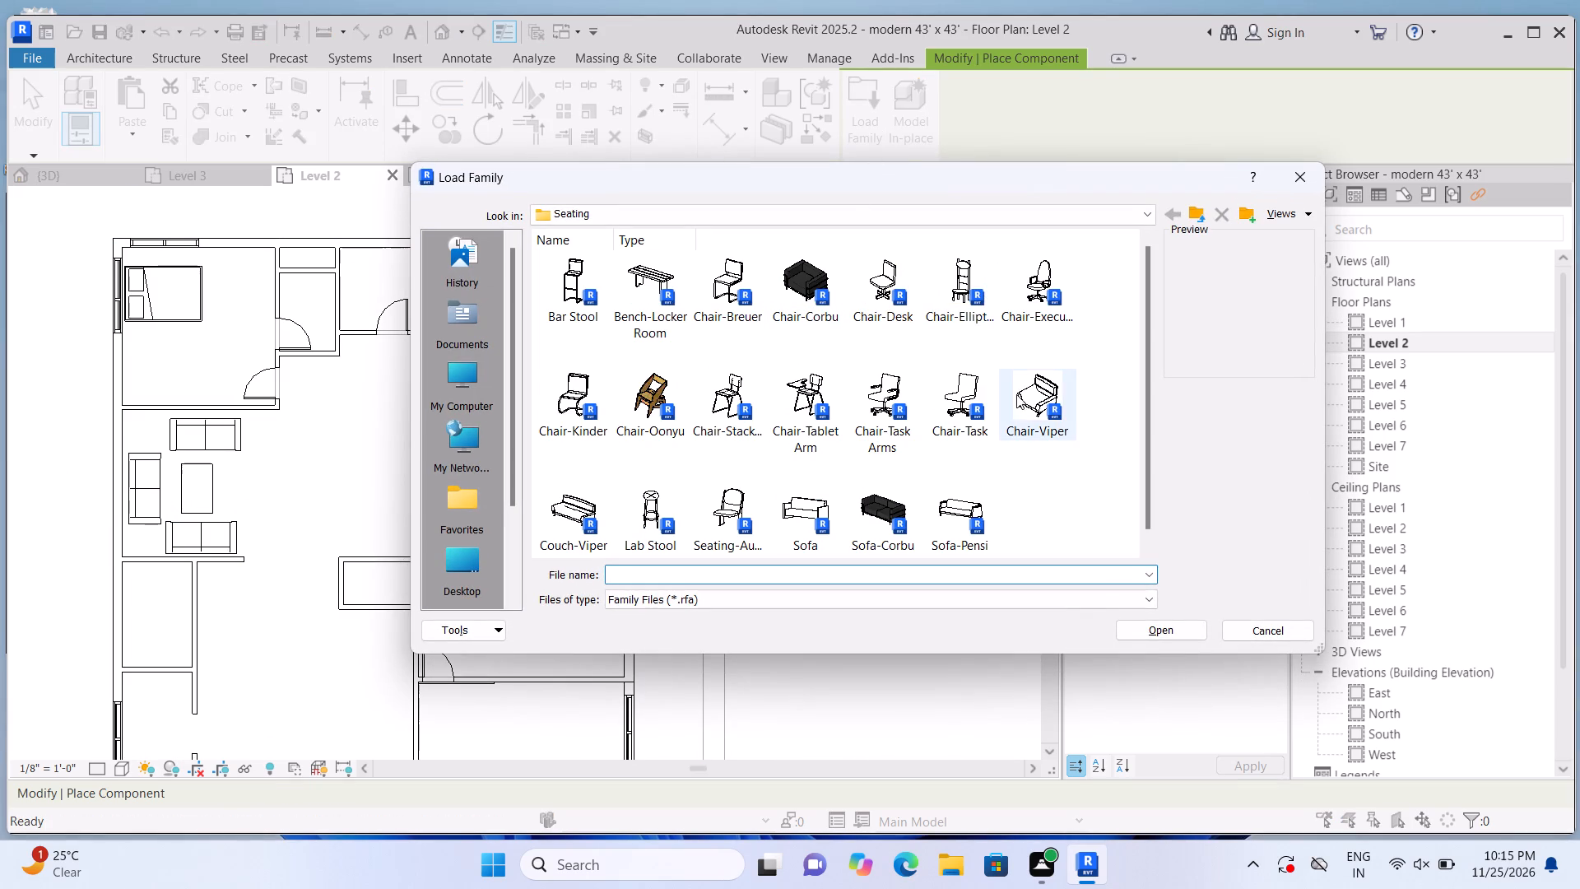
scroll(996, 407, down, 3)
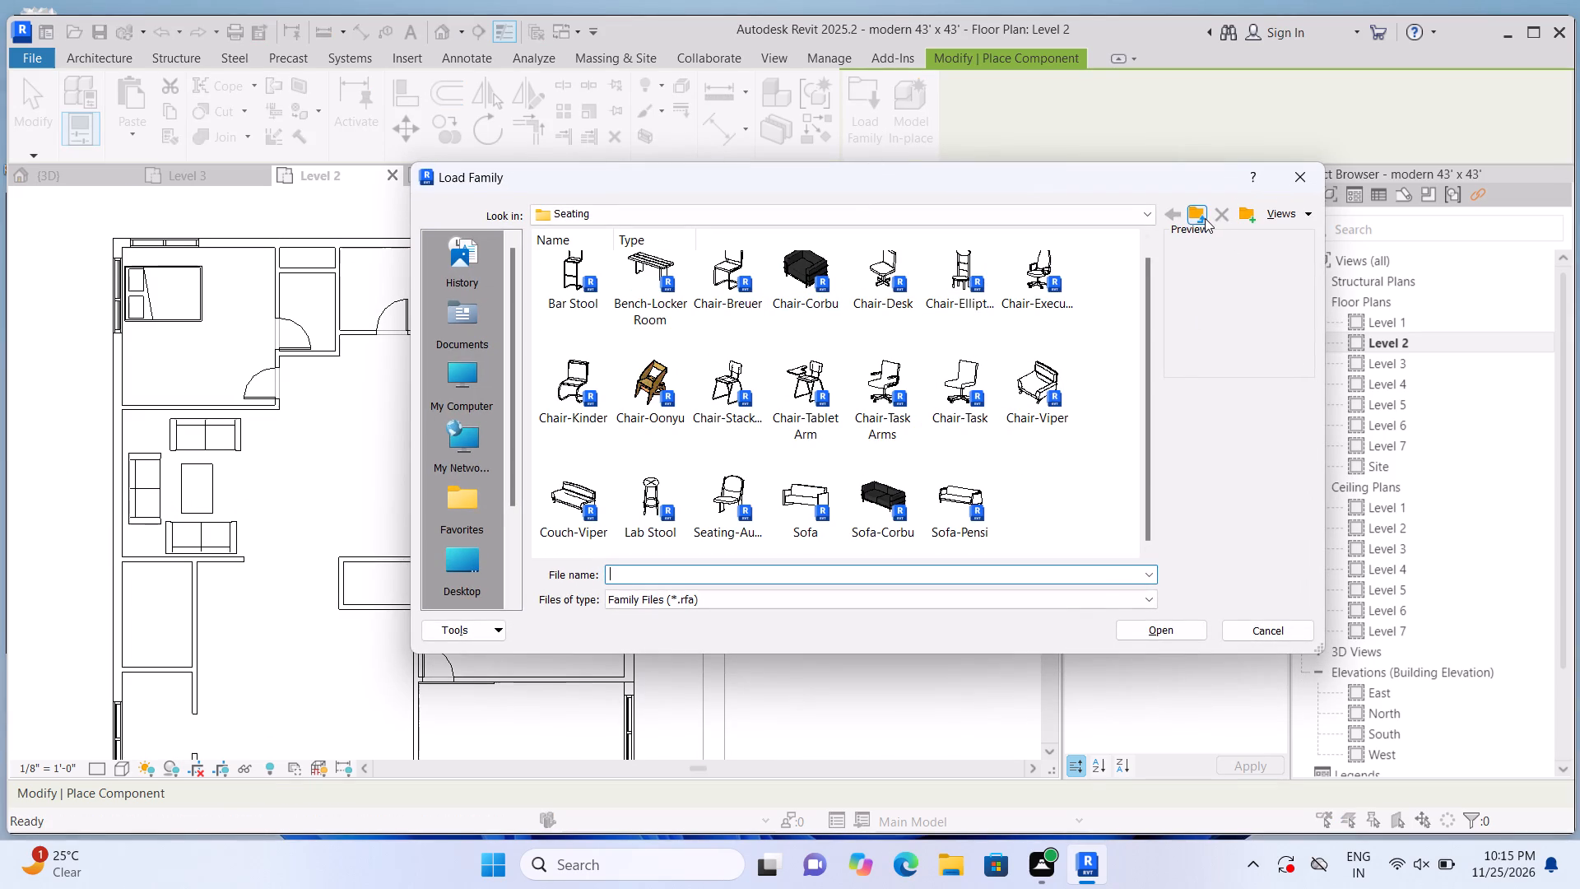
click(1205, 218)
double_click(796, 278)
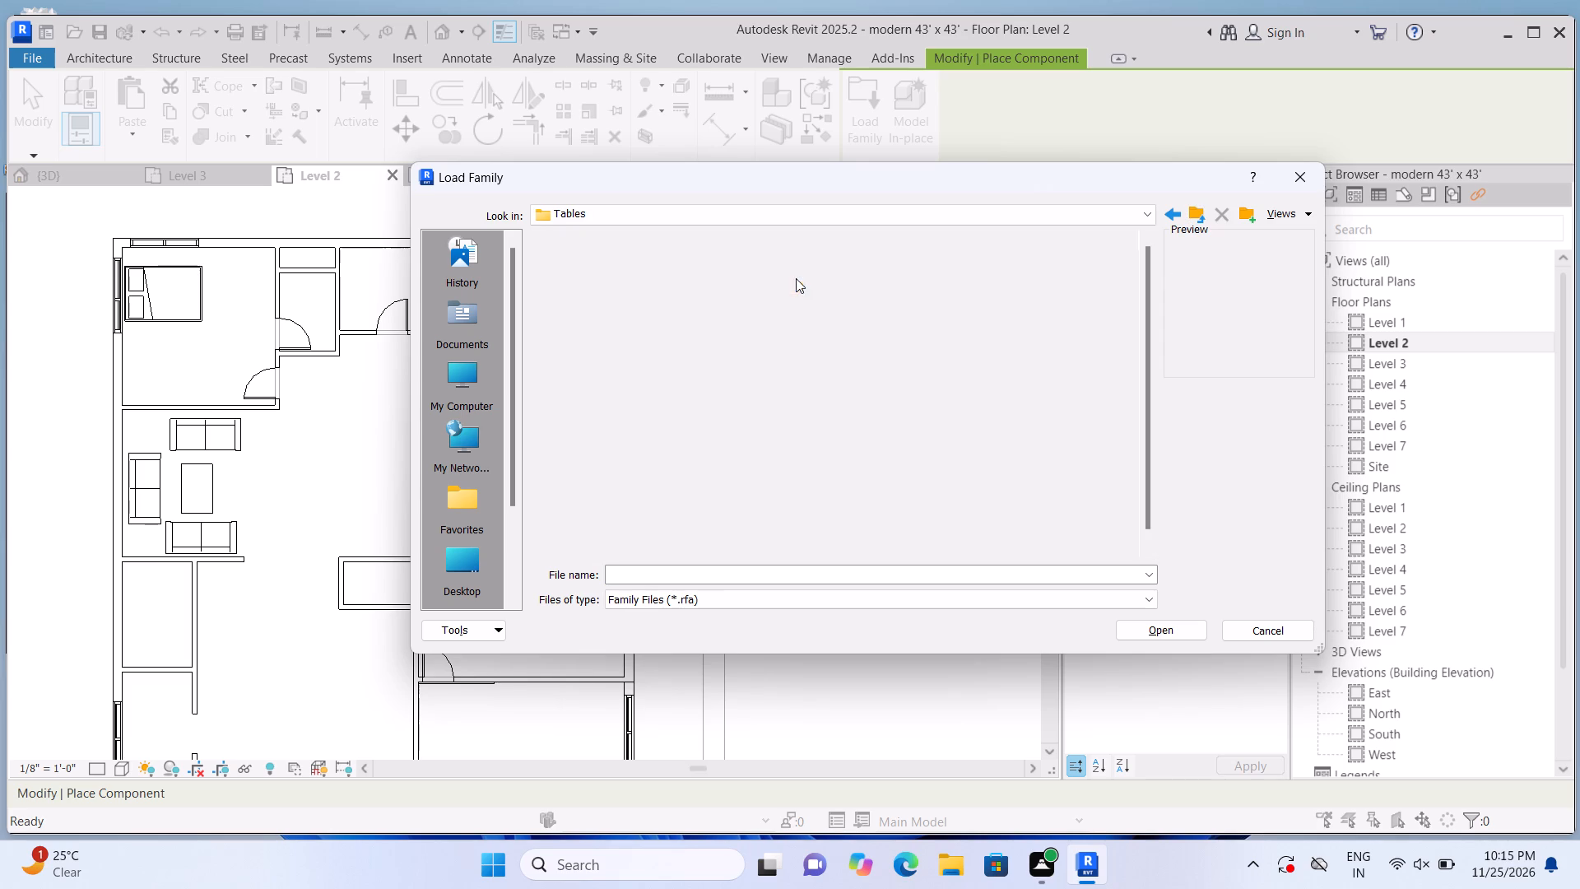
scroll(834, 393, down, 4)
click(961, 382)
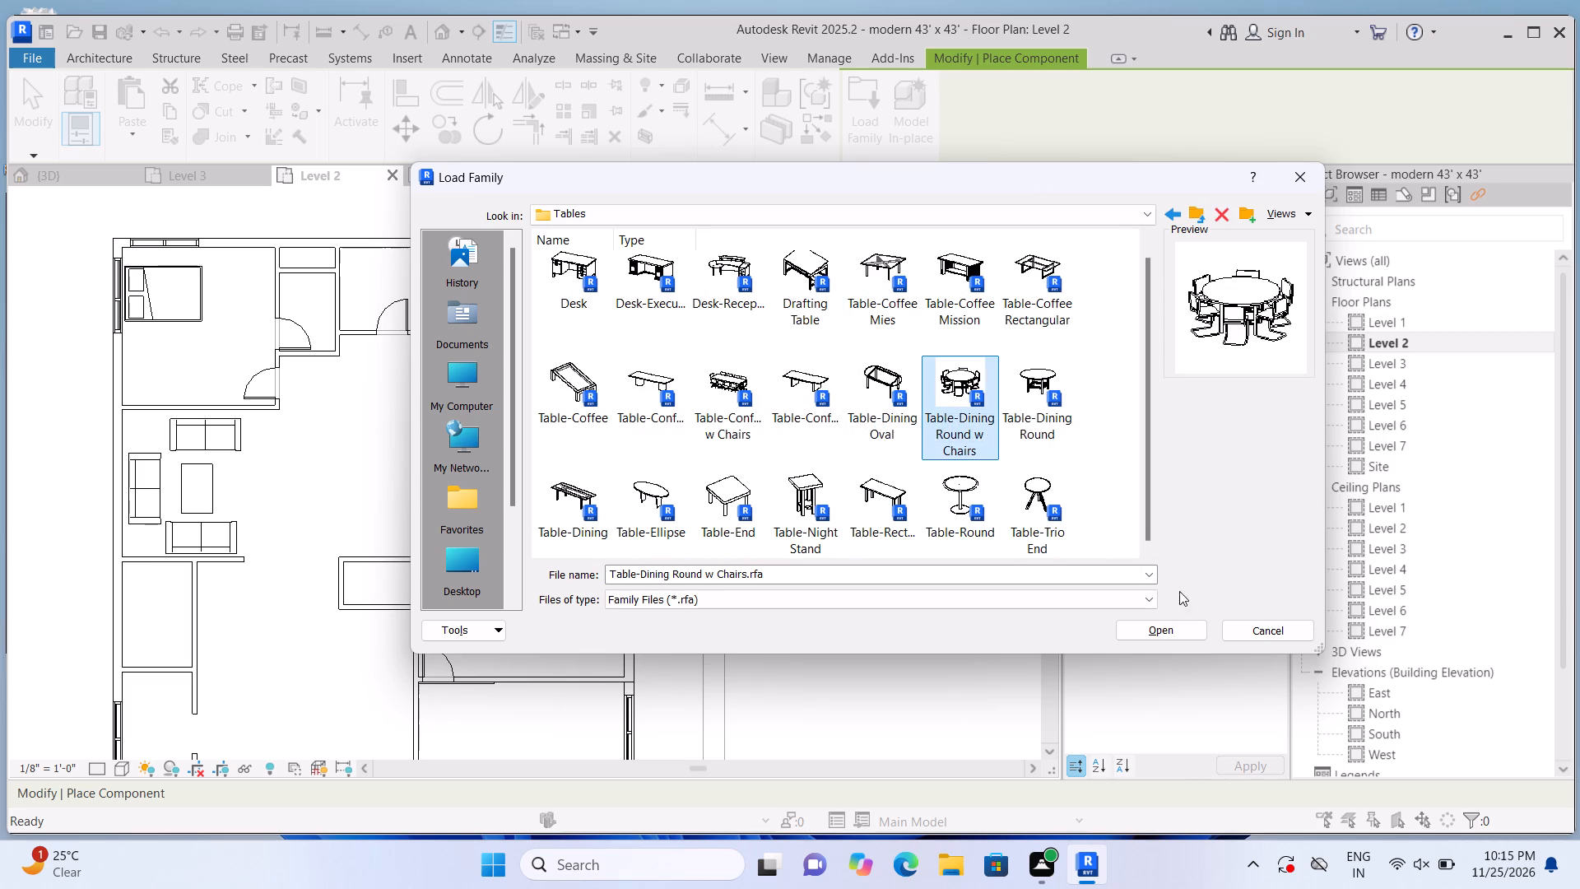
click(1188, 623)
Place the 36" diameter round dining table with chairs beside the seating group, in line with the upper sofa and about 2'-2 1/4" below the bedroom wall.
scroll(331, 446, up, 1)
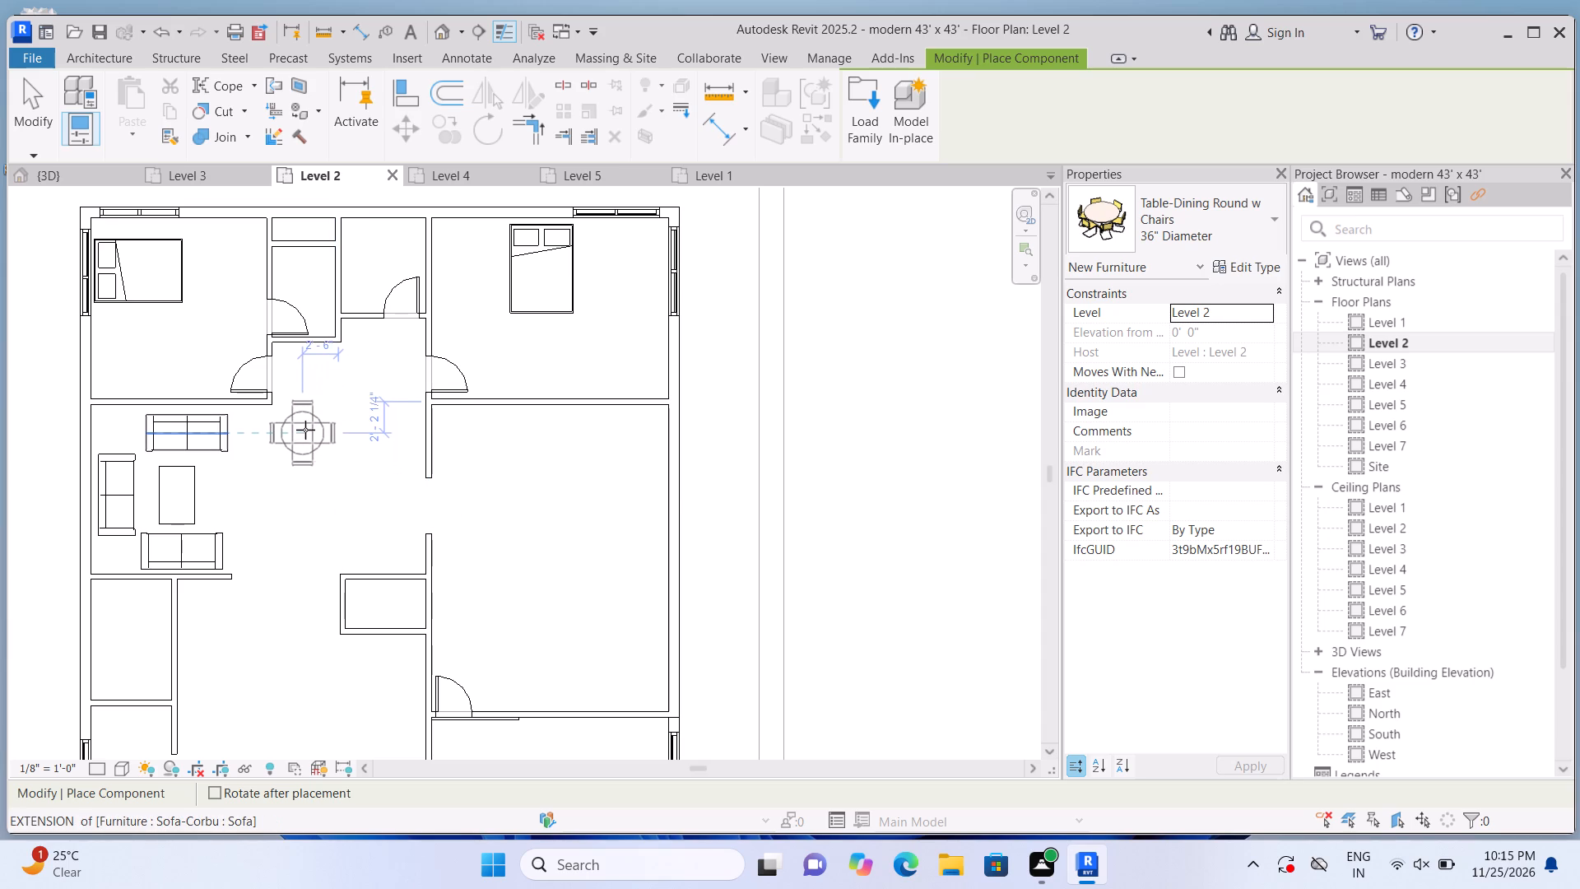
click(305, 430)
scroll(343, 531, down, 2)
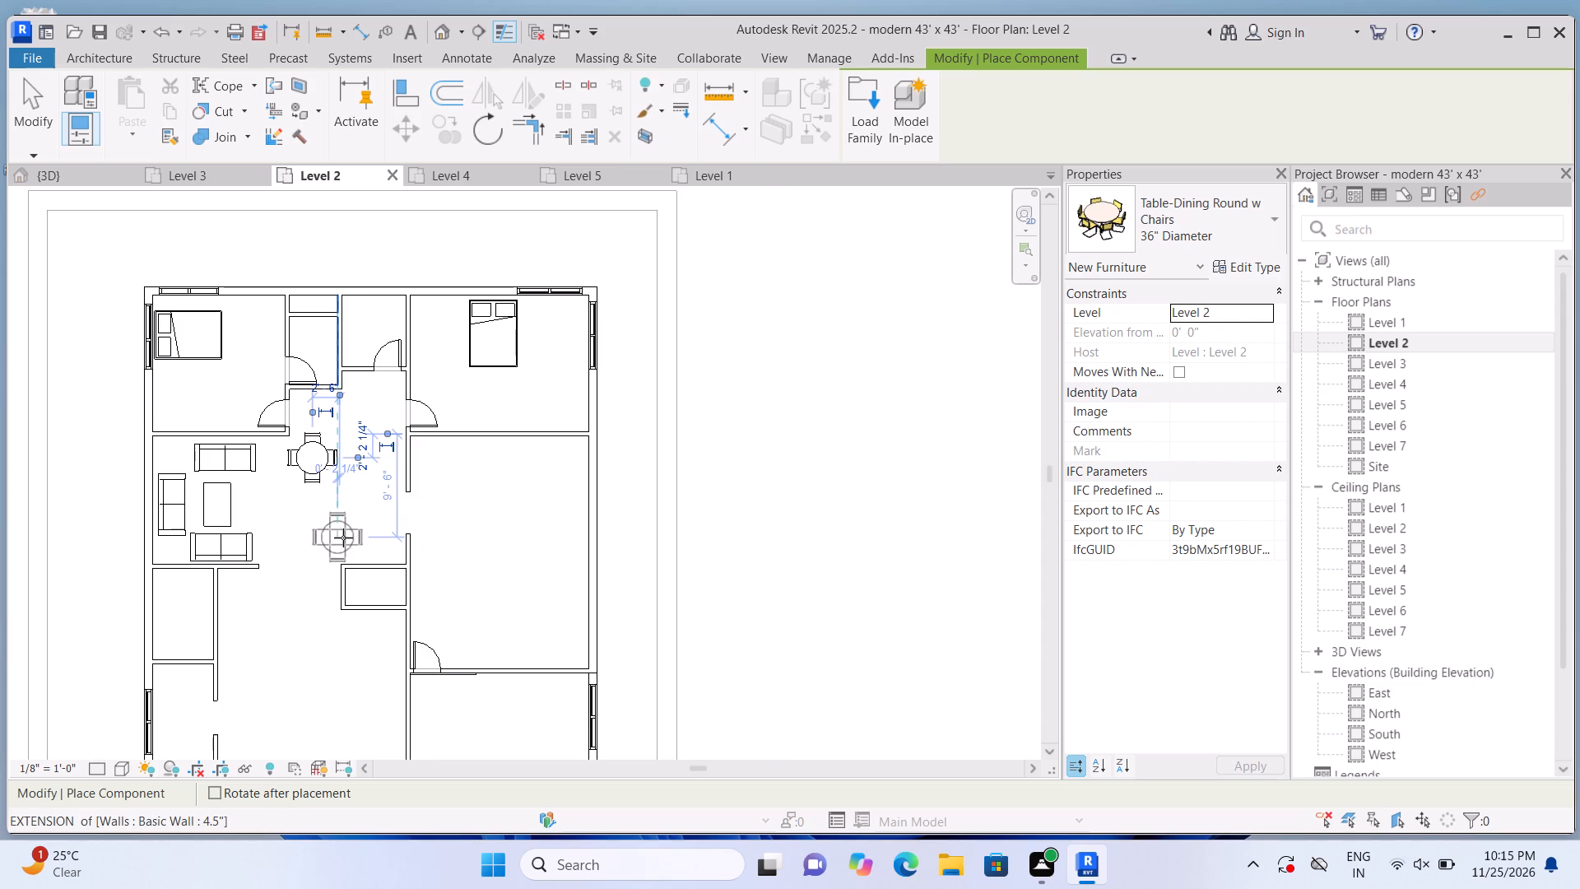
key(Escape)
key(Escape)
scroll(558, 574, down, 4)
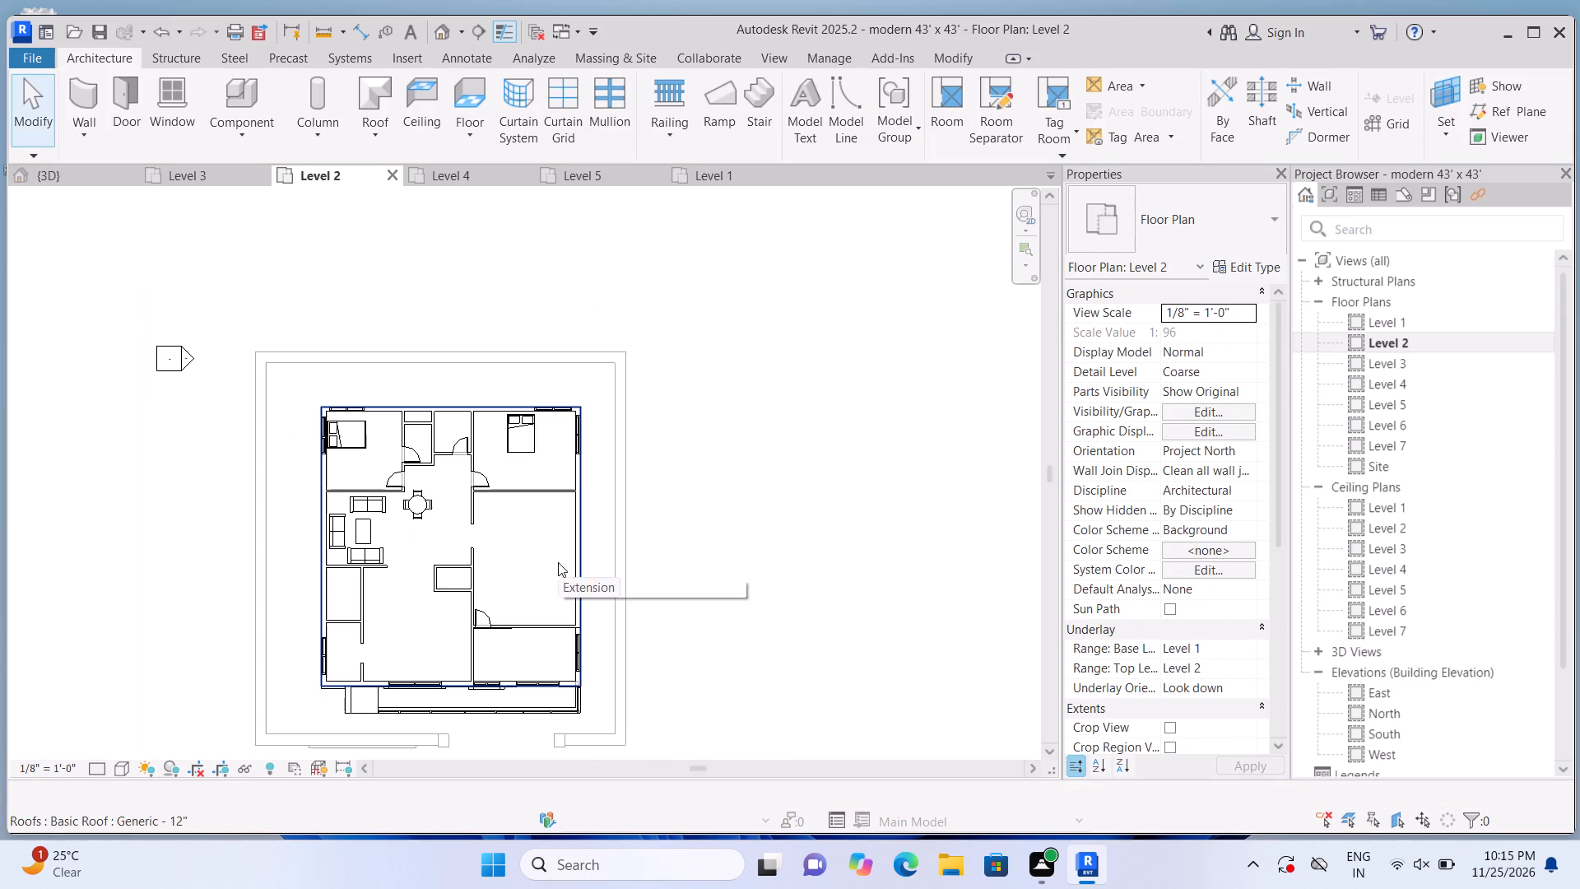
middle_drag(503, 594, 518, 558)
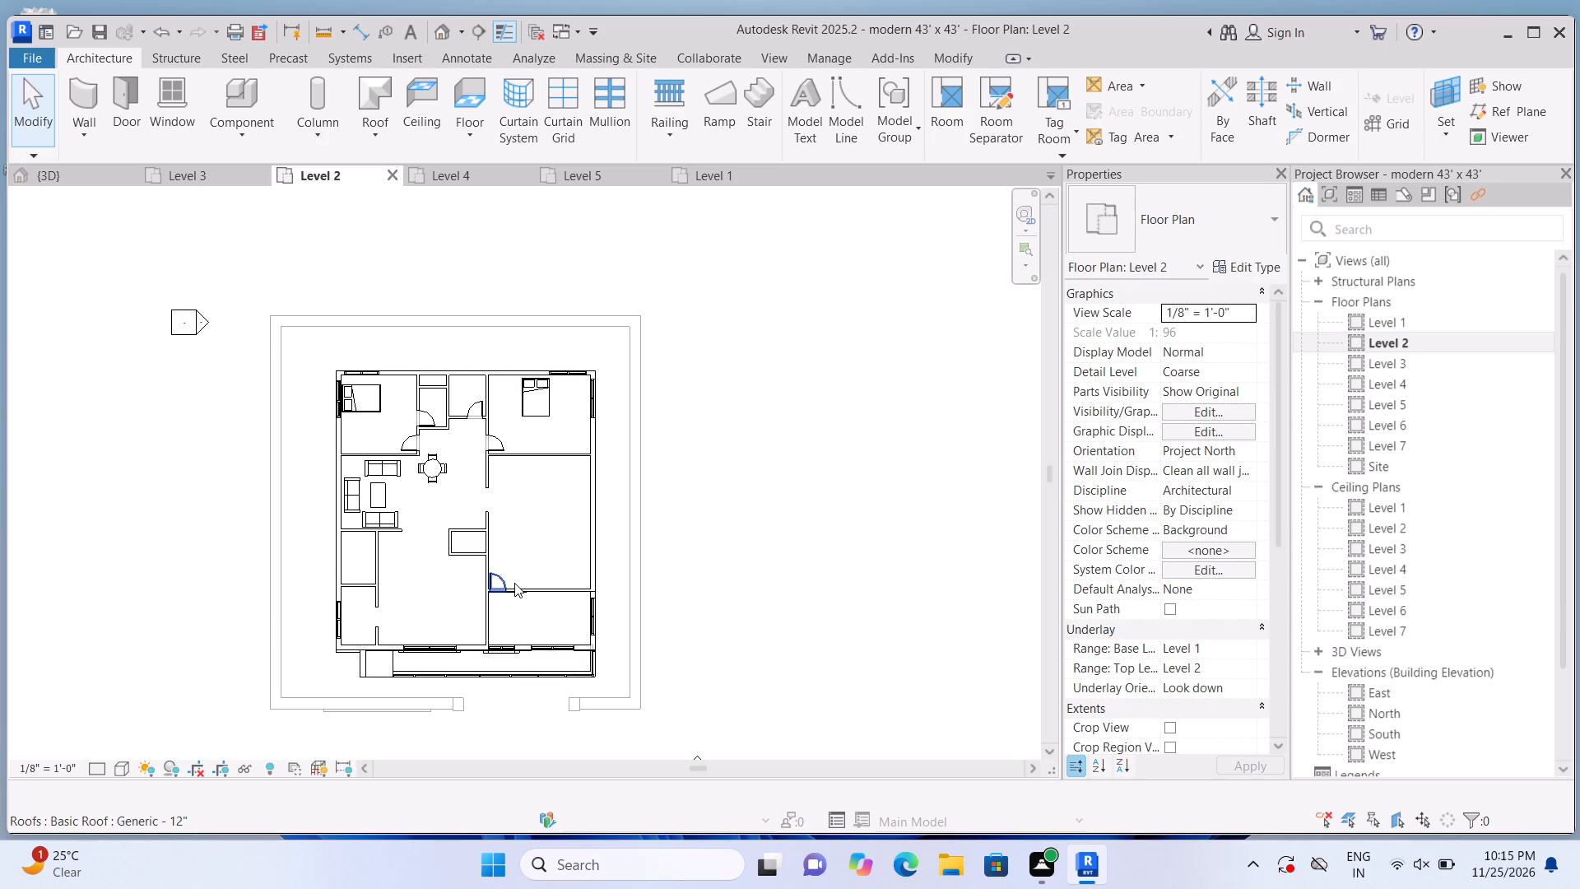
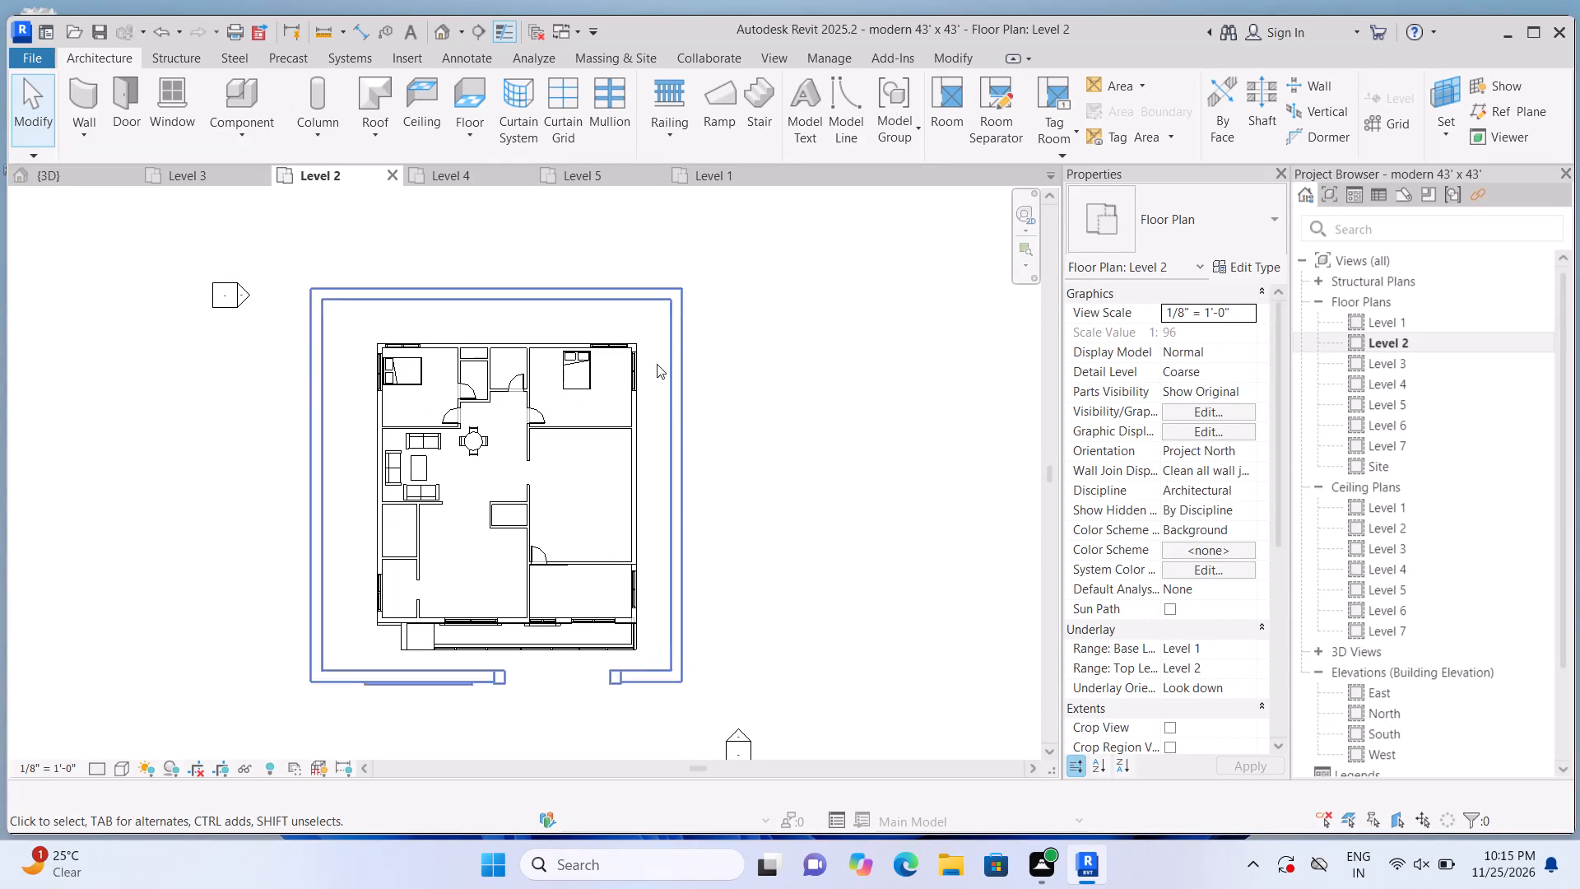
Open the default 3D view of the house and change its visual style to display material appearances.
click(443, 30)
scroll(515, 347, down, 1)
scroll(474, 451, up, 1)
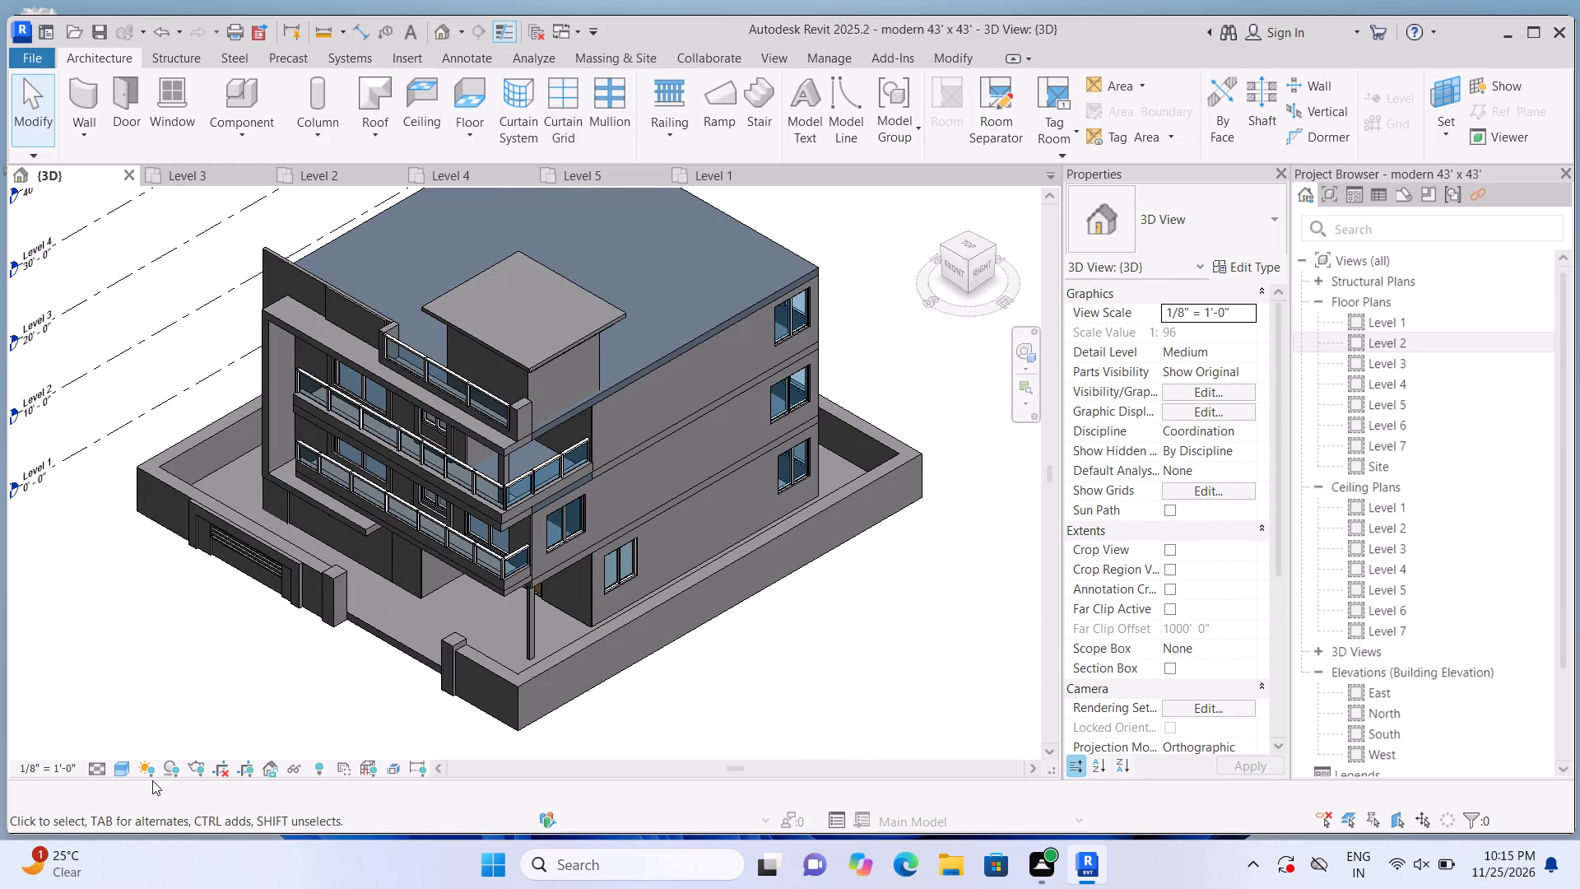
click(123, 762)
click(150, 747)
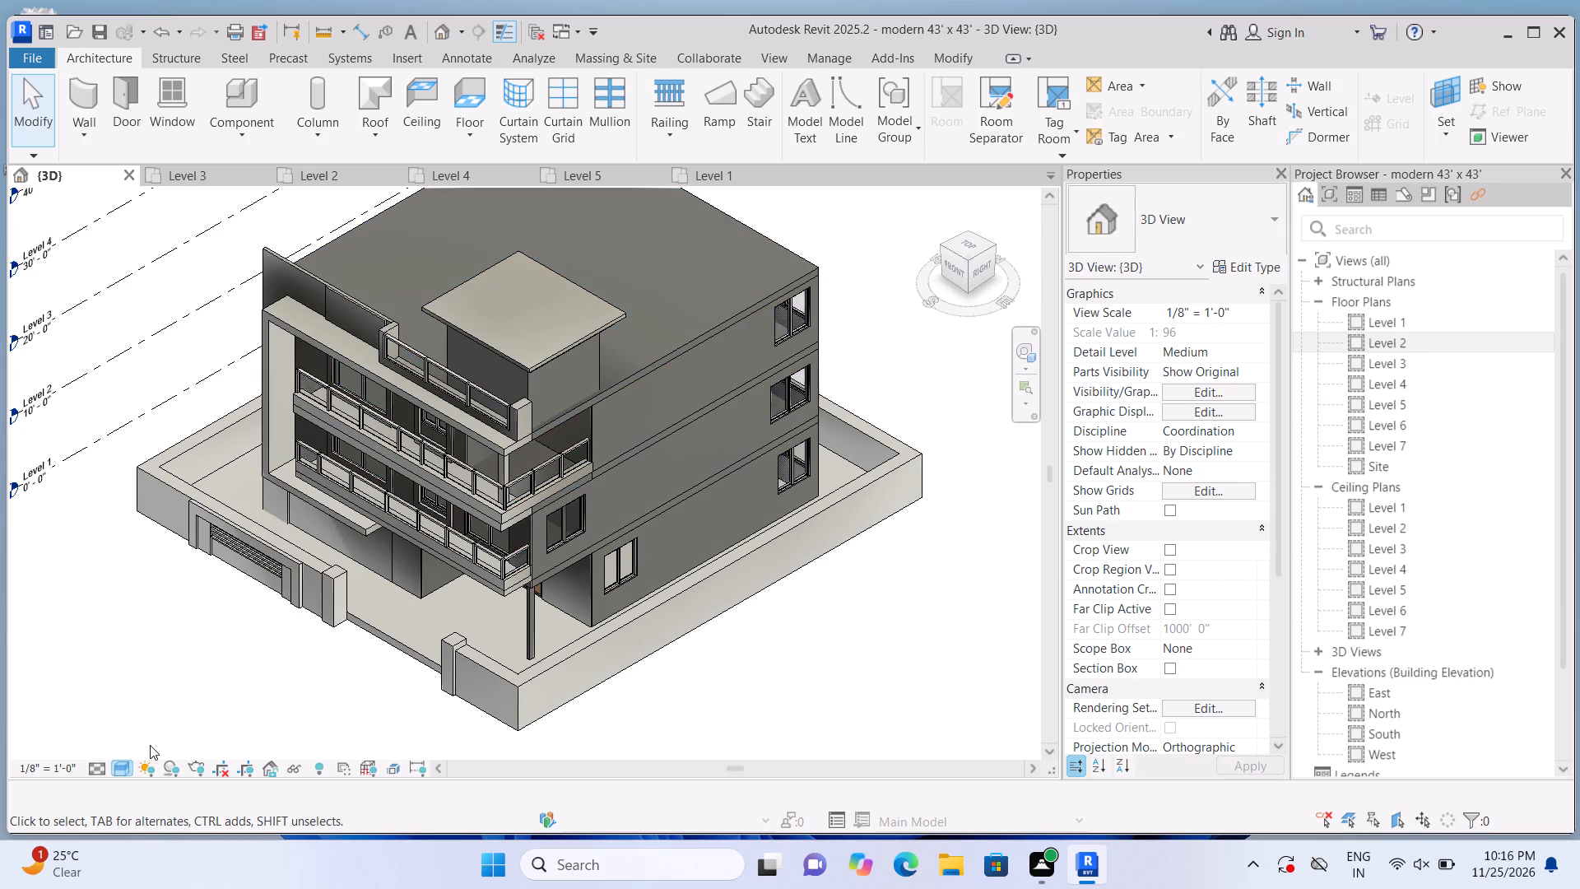
Save the house project.
key(ctrl+s)
Print the current window of the 3D view using Microsoft Print to PDF with the default settings.
key(ctrl+p)
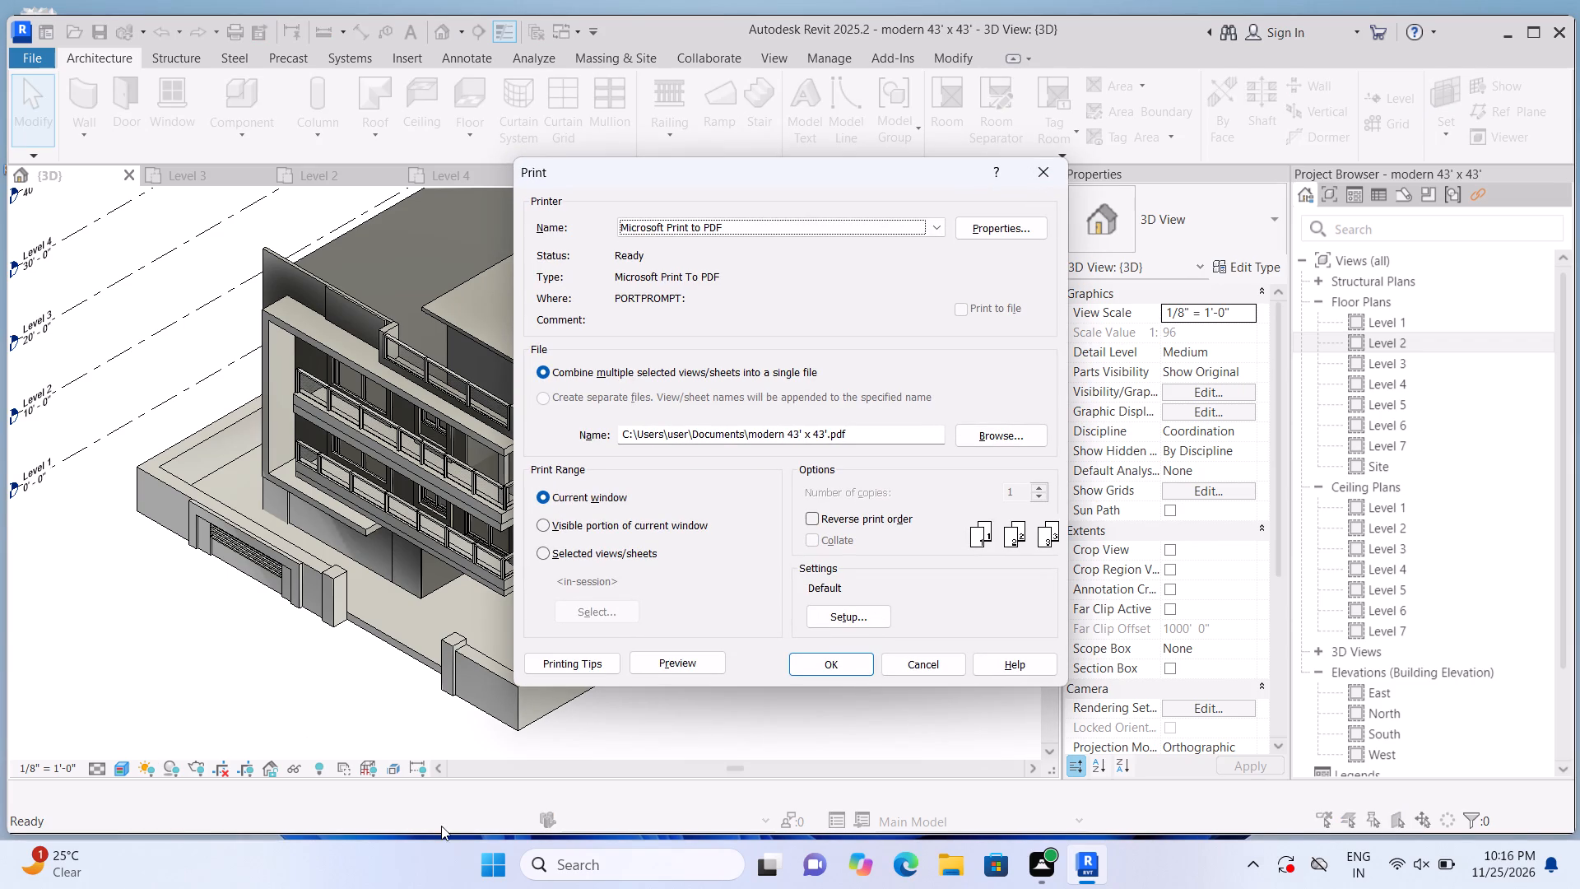
click(821, 665)
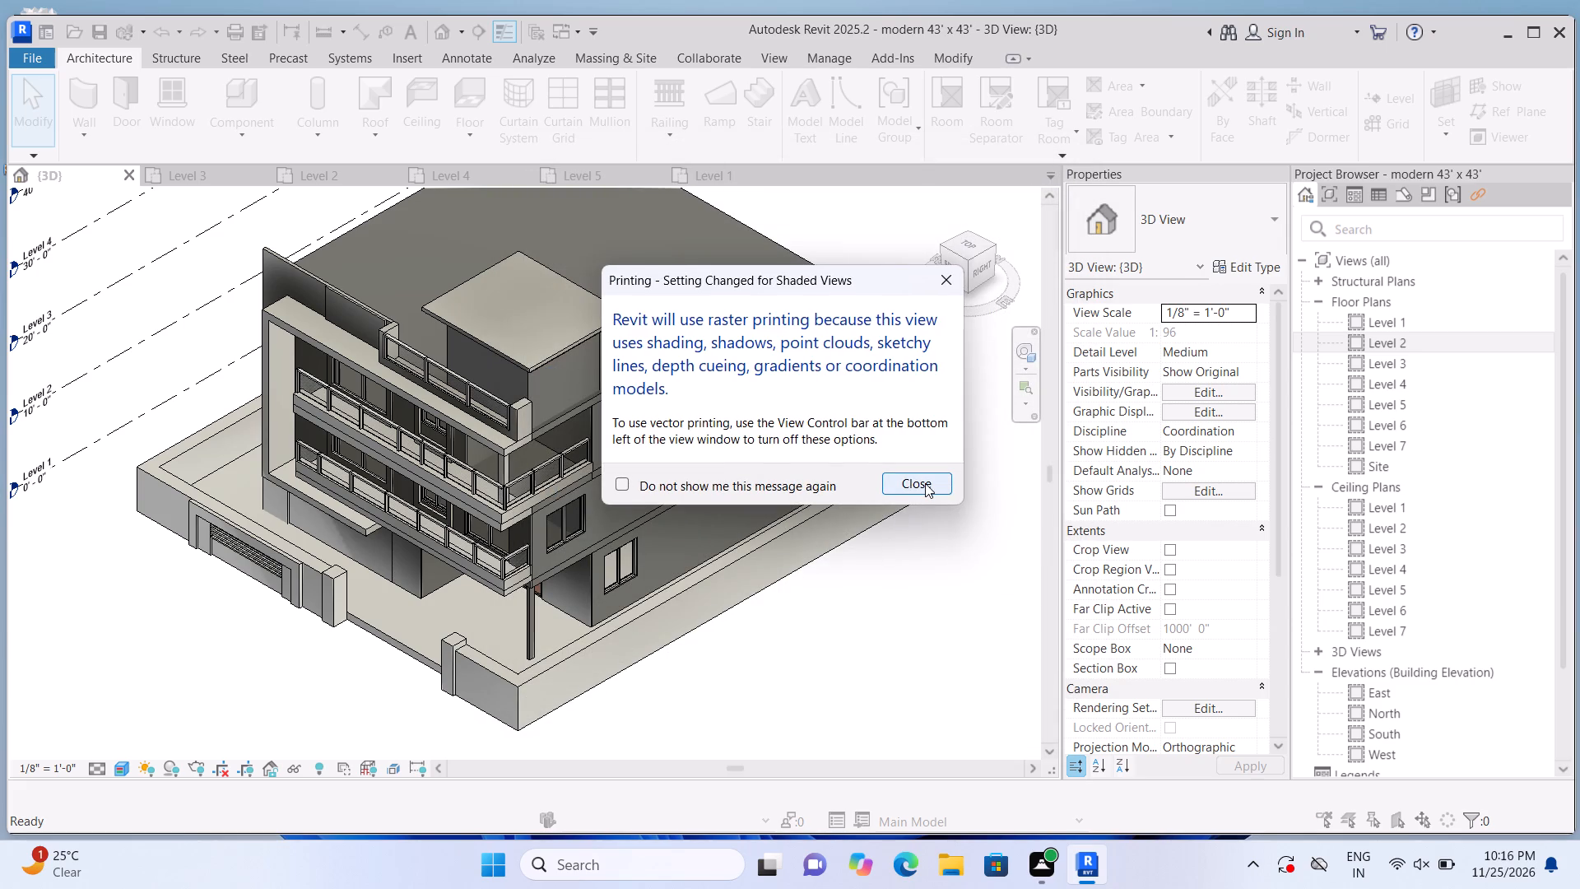
click(925, 483)
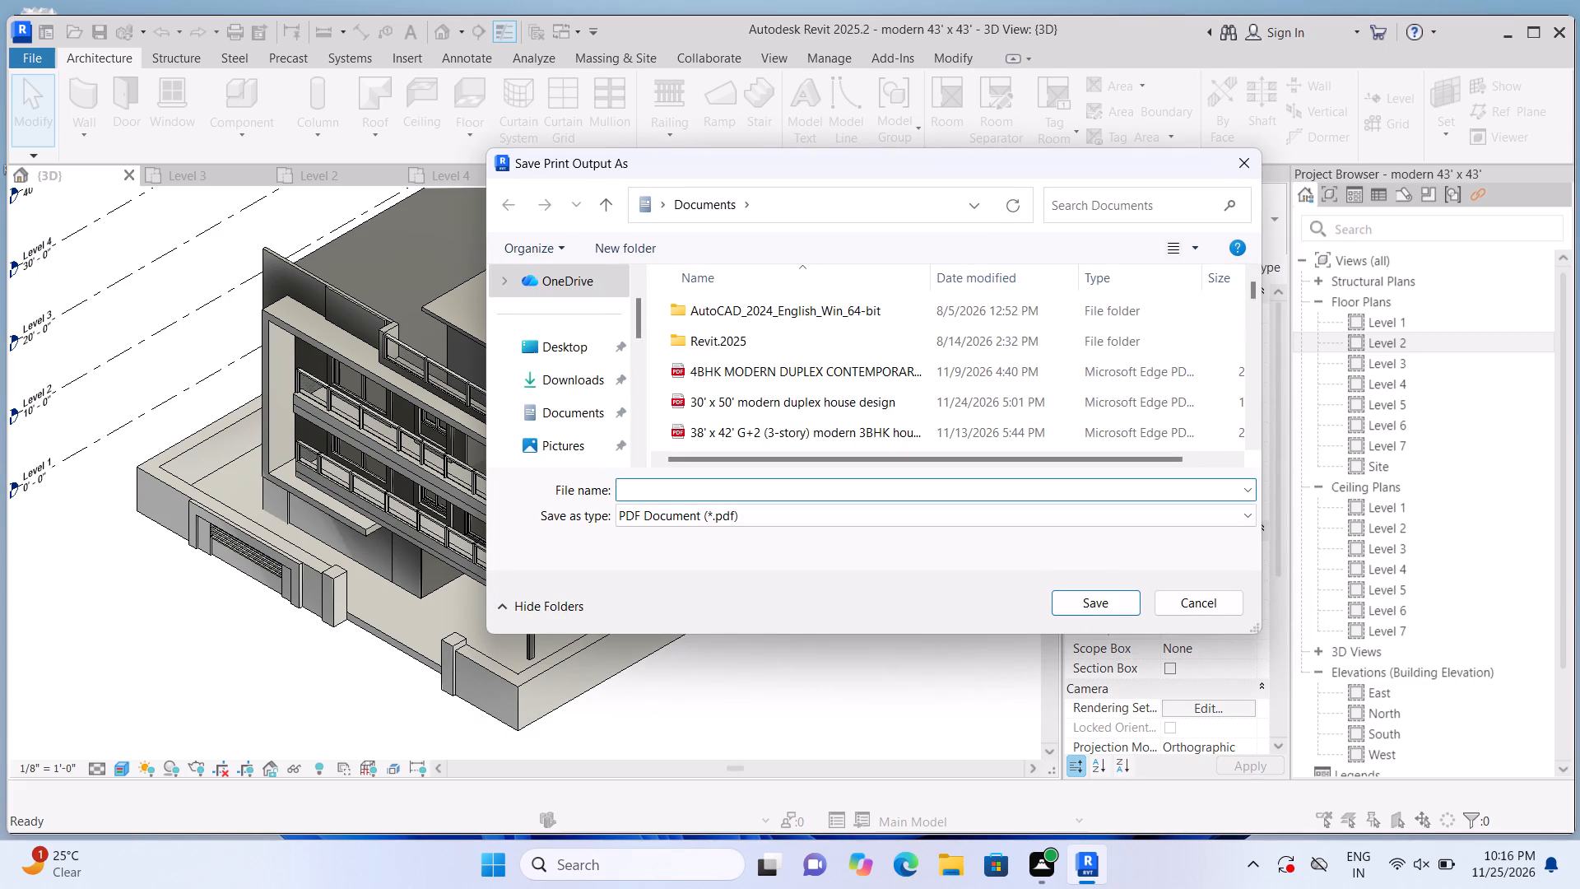
Save the print output as a PDF in Documents named MODERN G+2 DUPLEX HOUSE PLAN AND ELEVATION 43' X 43'.
text(MODERN)
key(space)
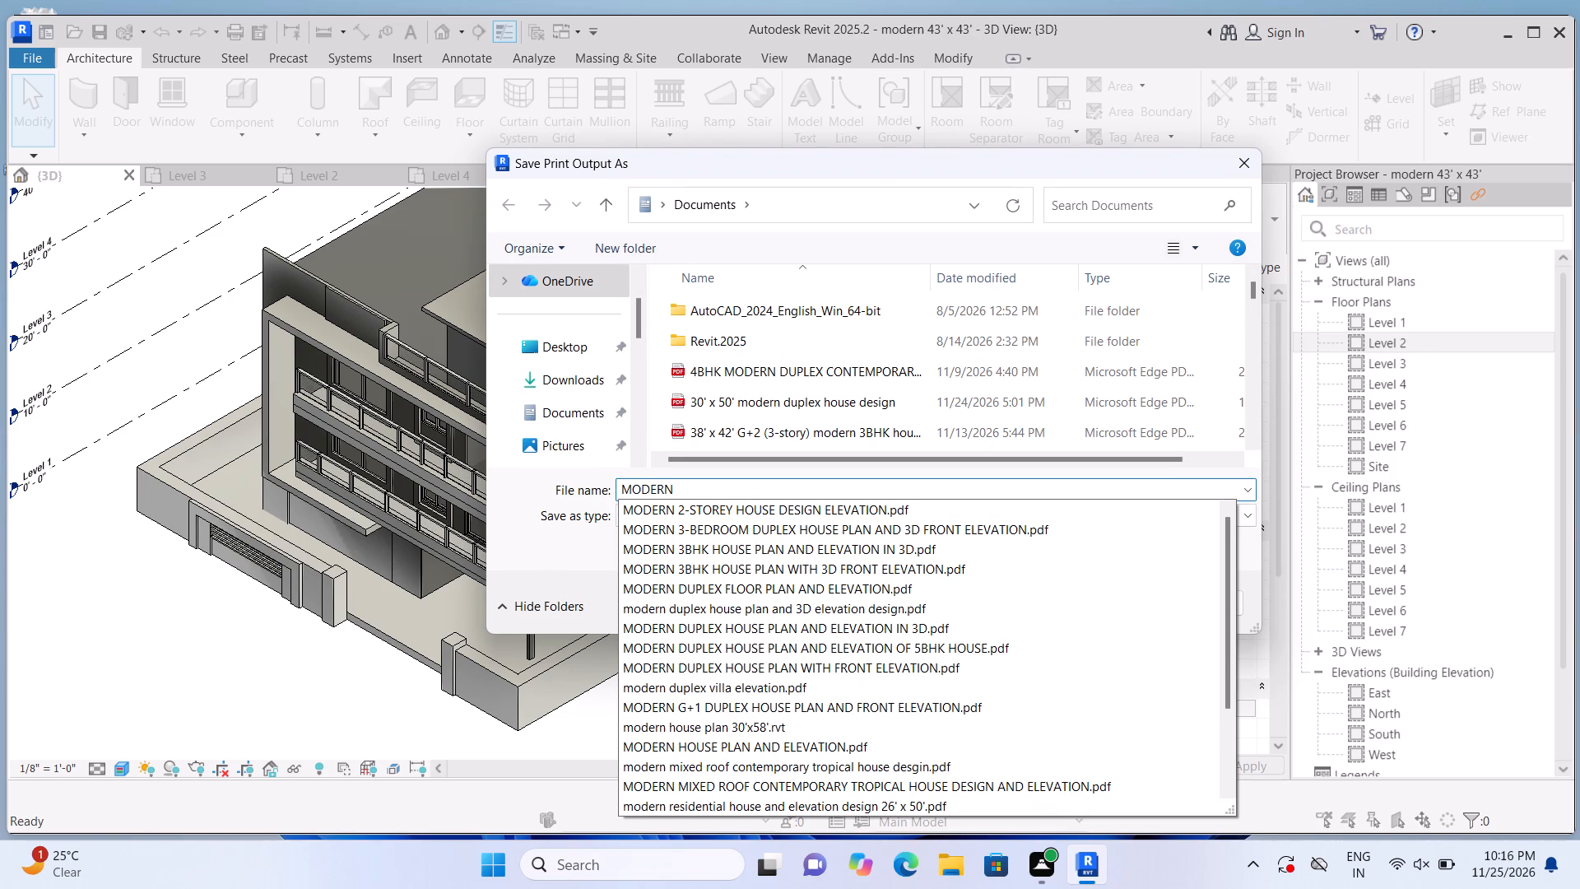
key(g)
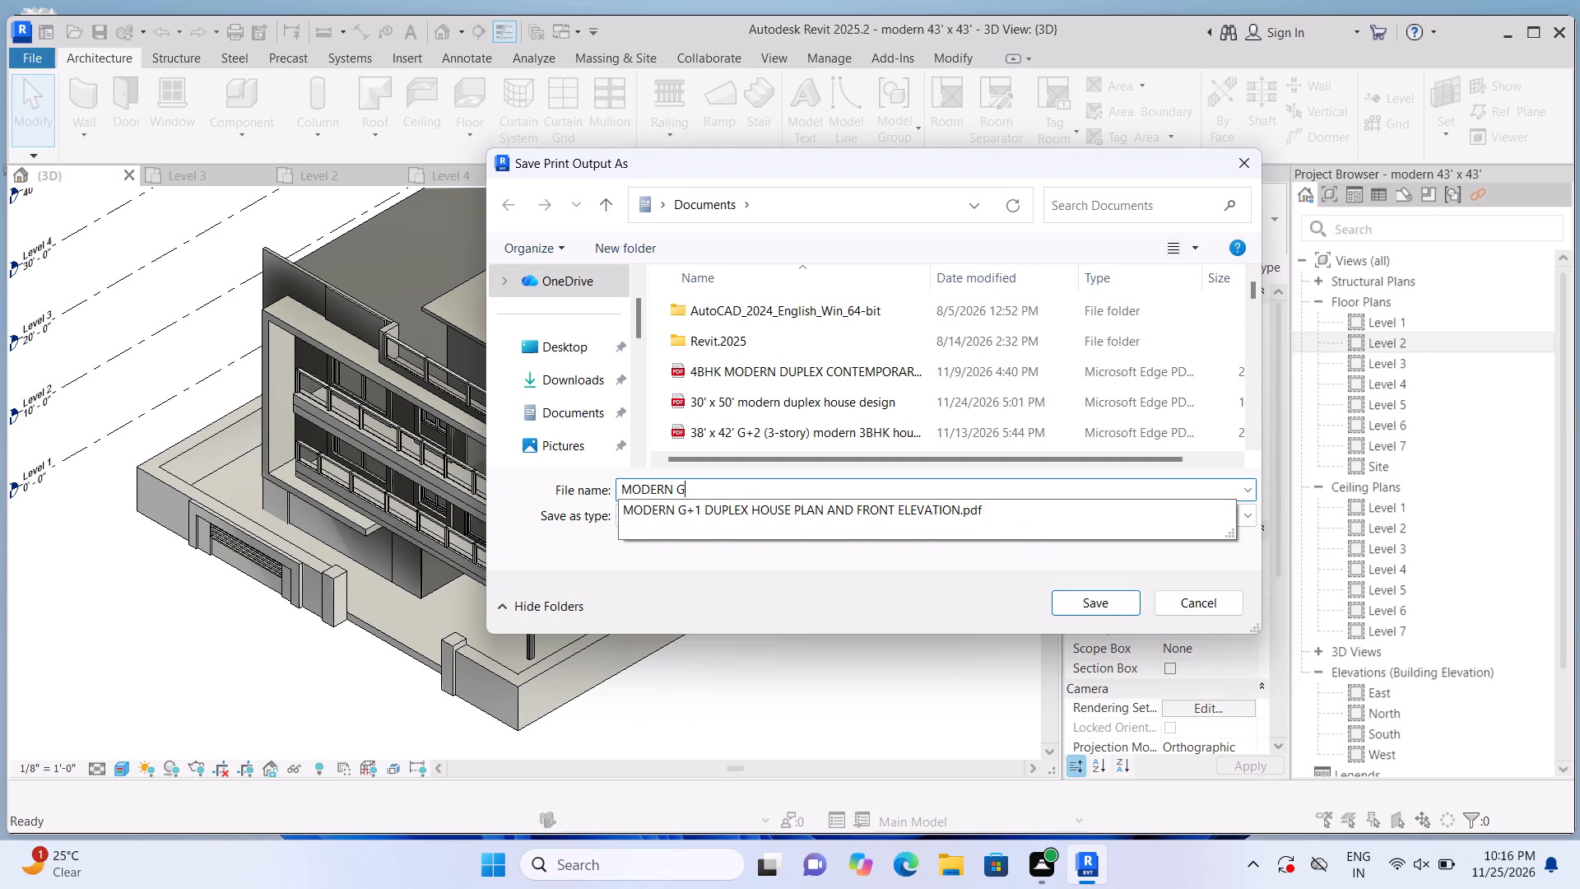
text(+2)
key(space)
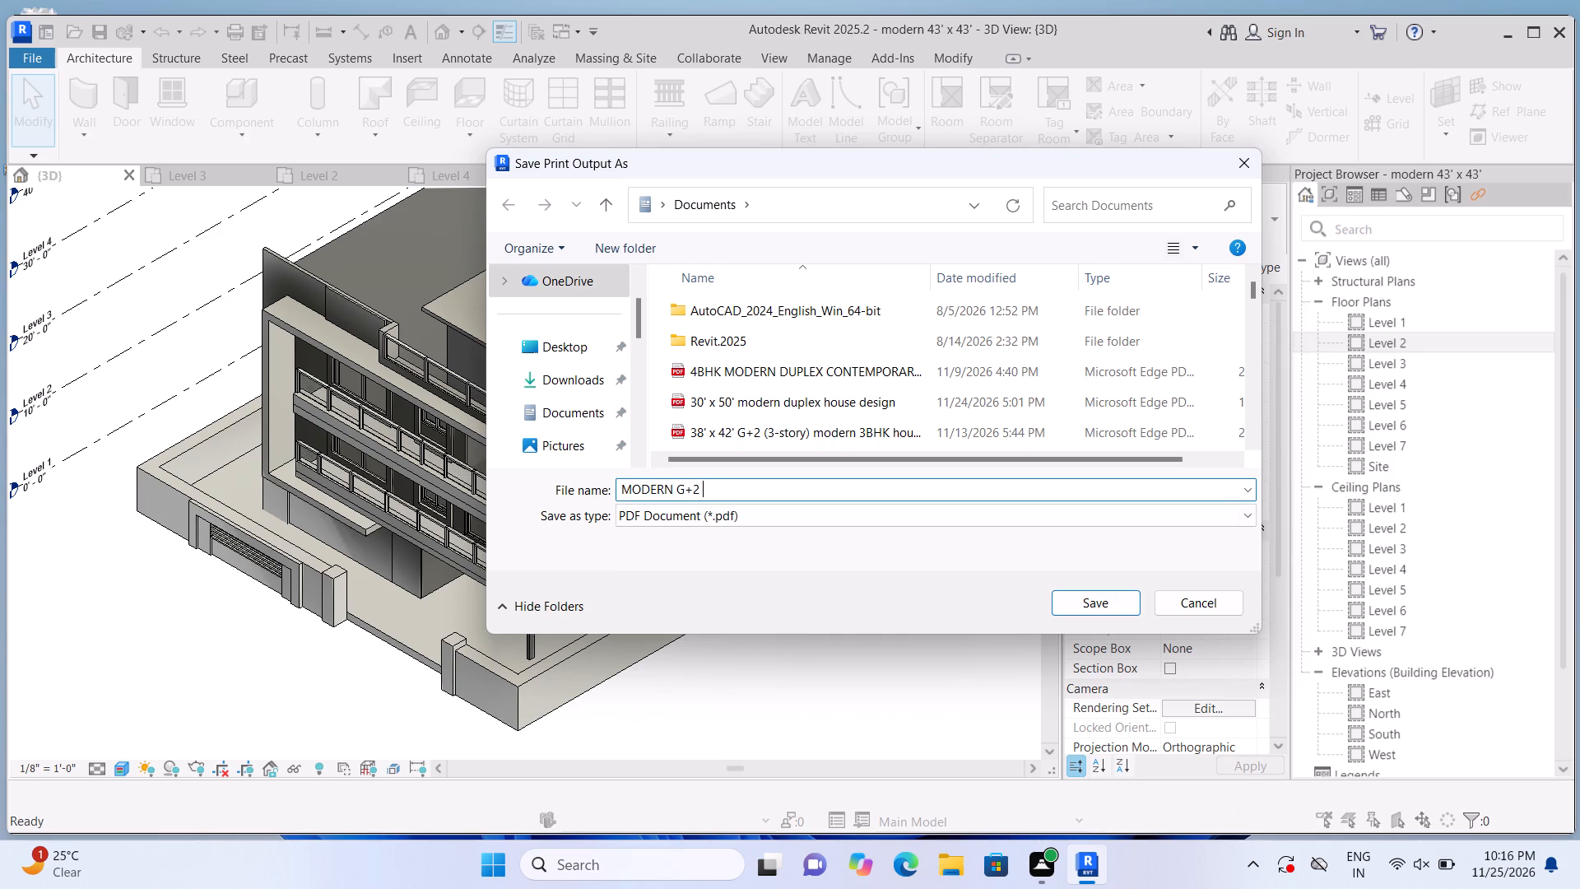
text(DUP)
text(LEX)
key(space)
text(HOUSE)
key(space)
text(PLAN AND ELEVATION)
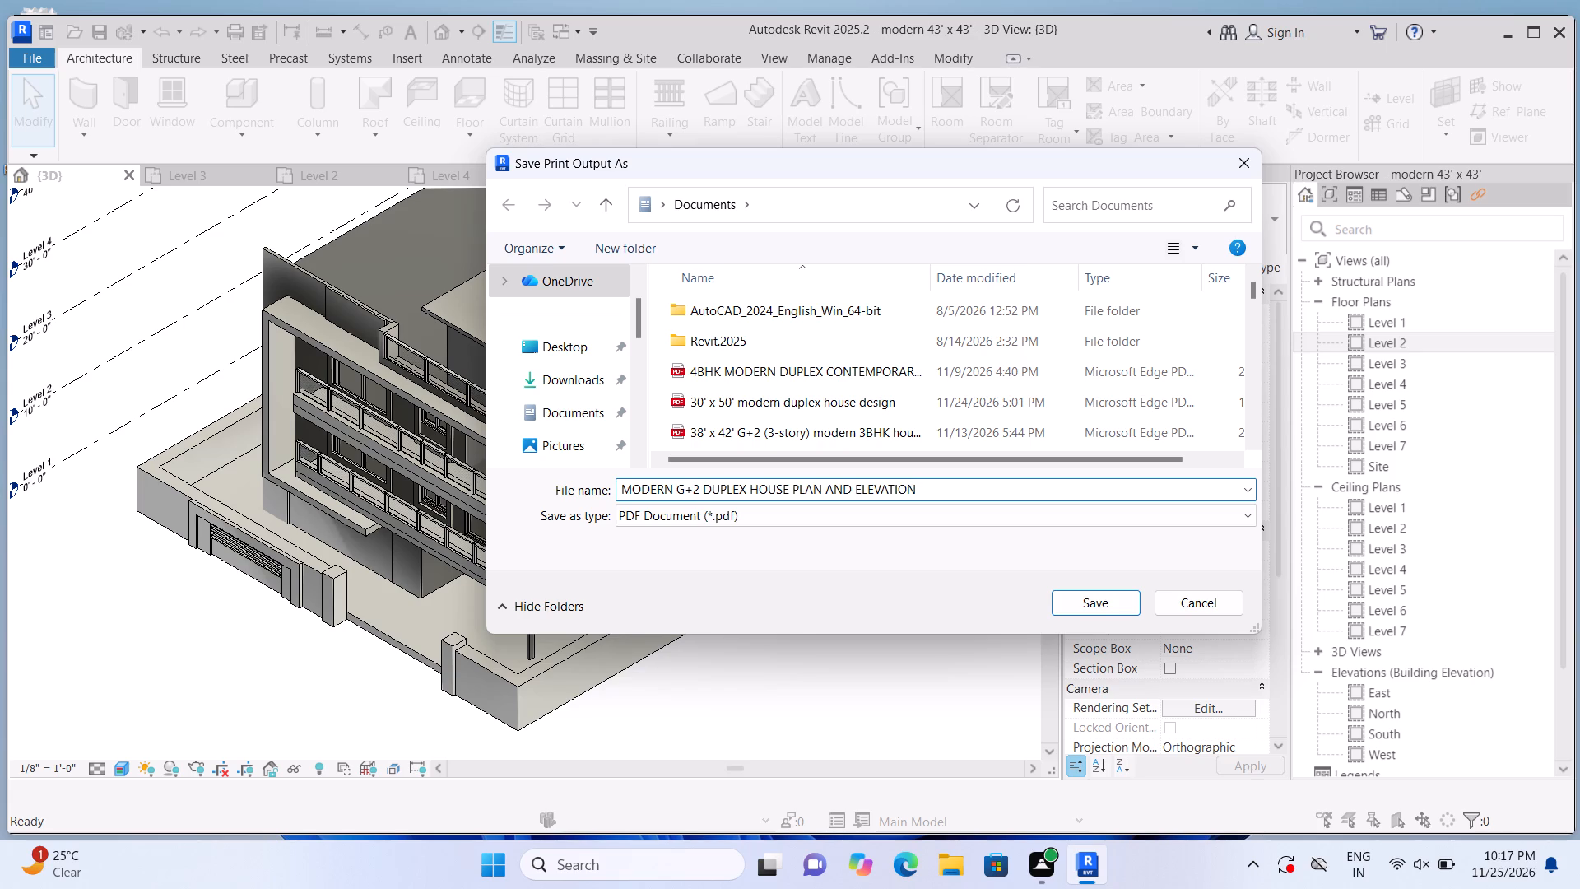
key(space)
text(43')
key(space)
text(X 43')
click(1103, 605)
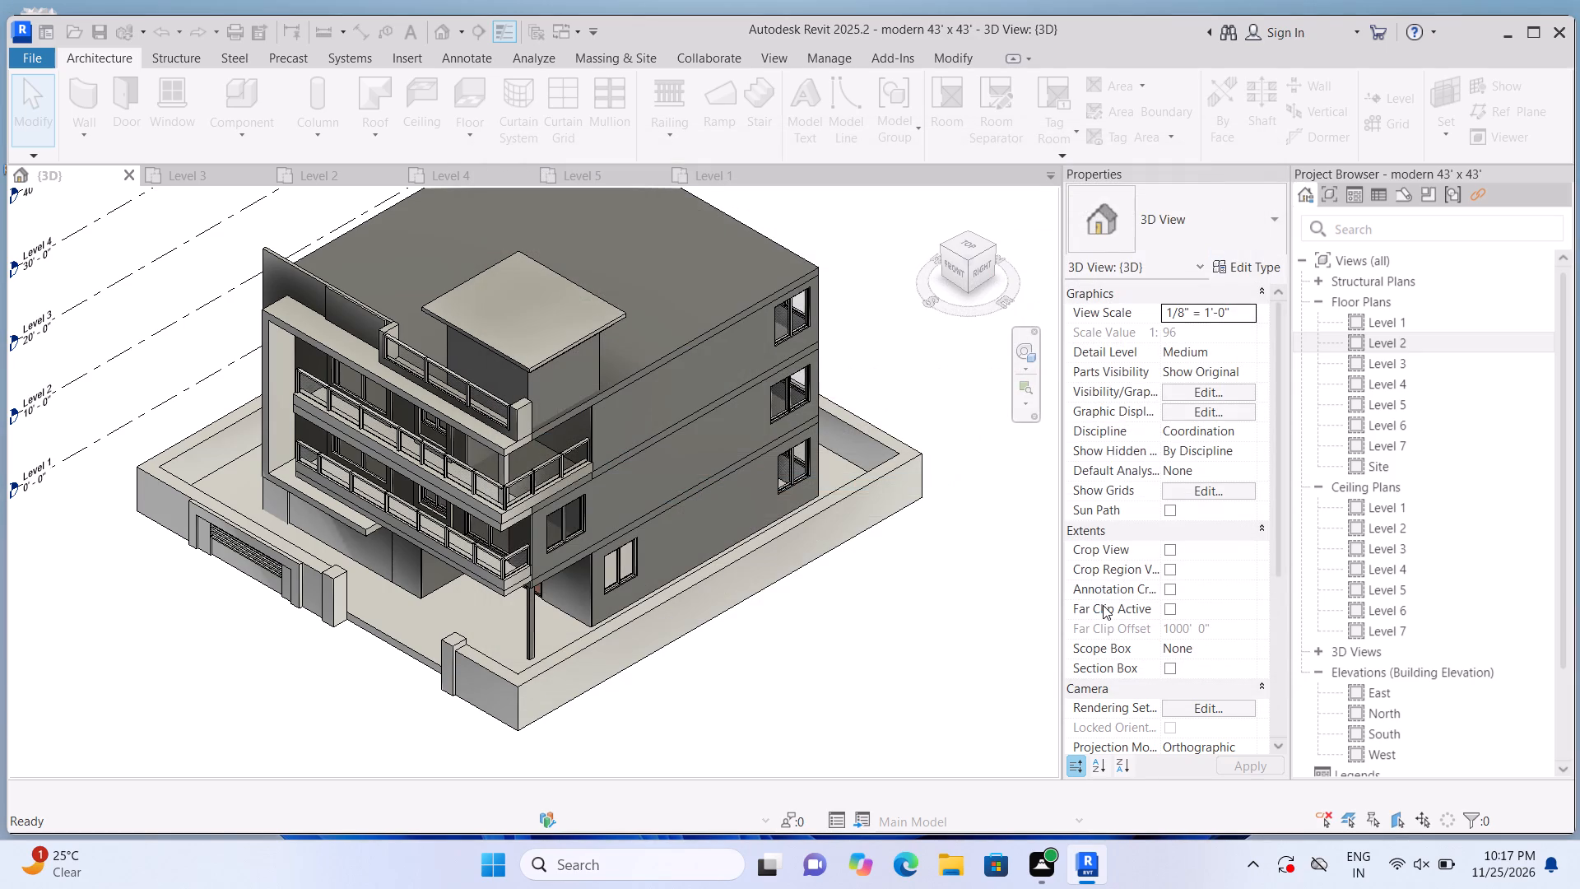
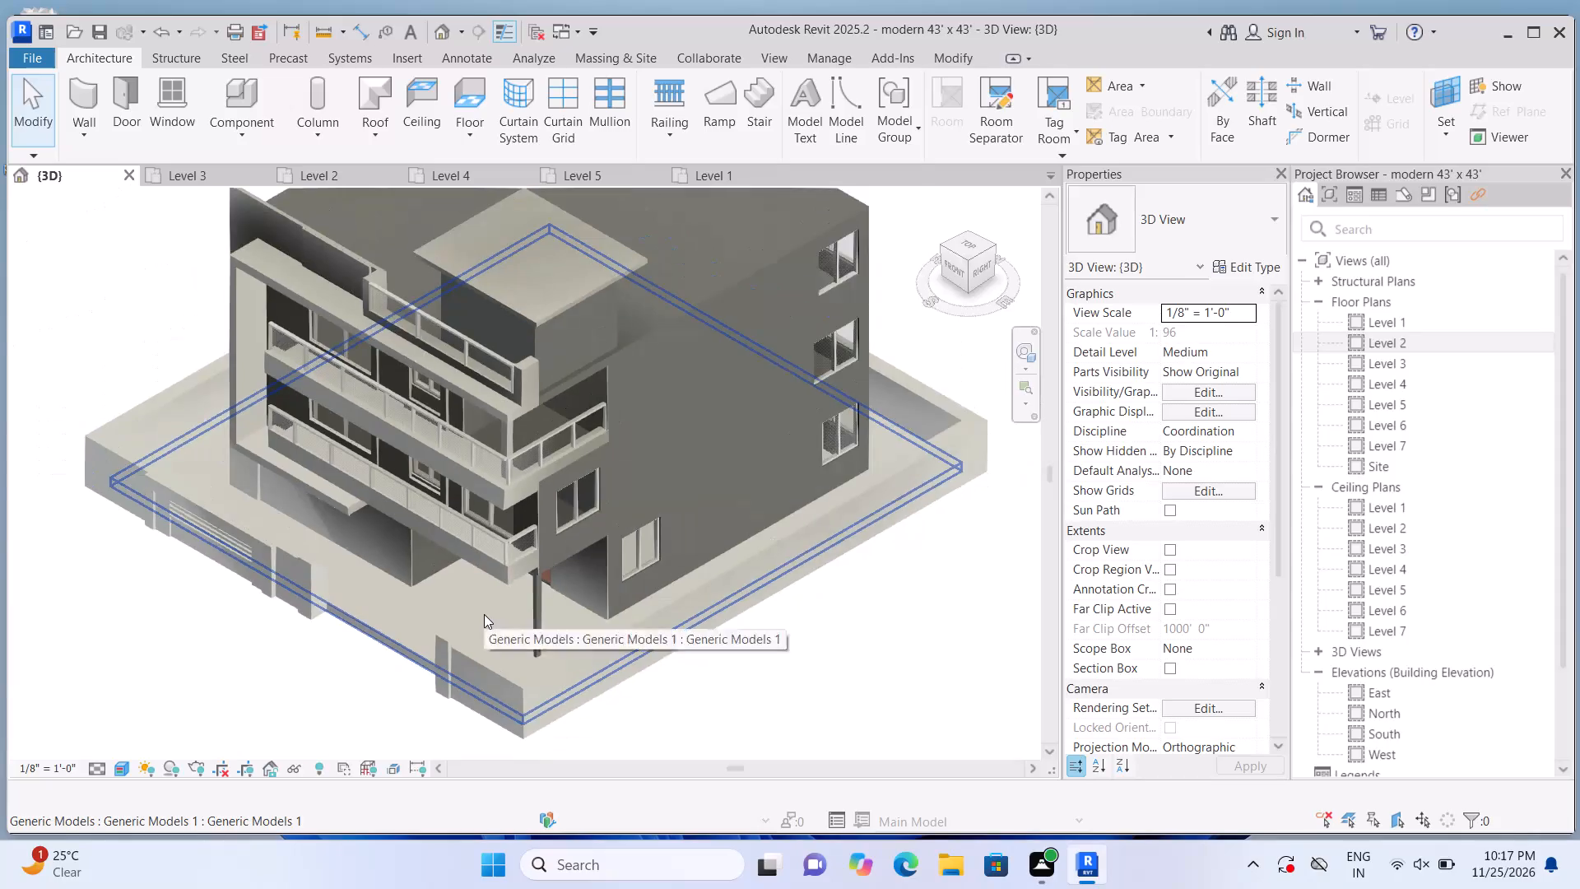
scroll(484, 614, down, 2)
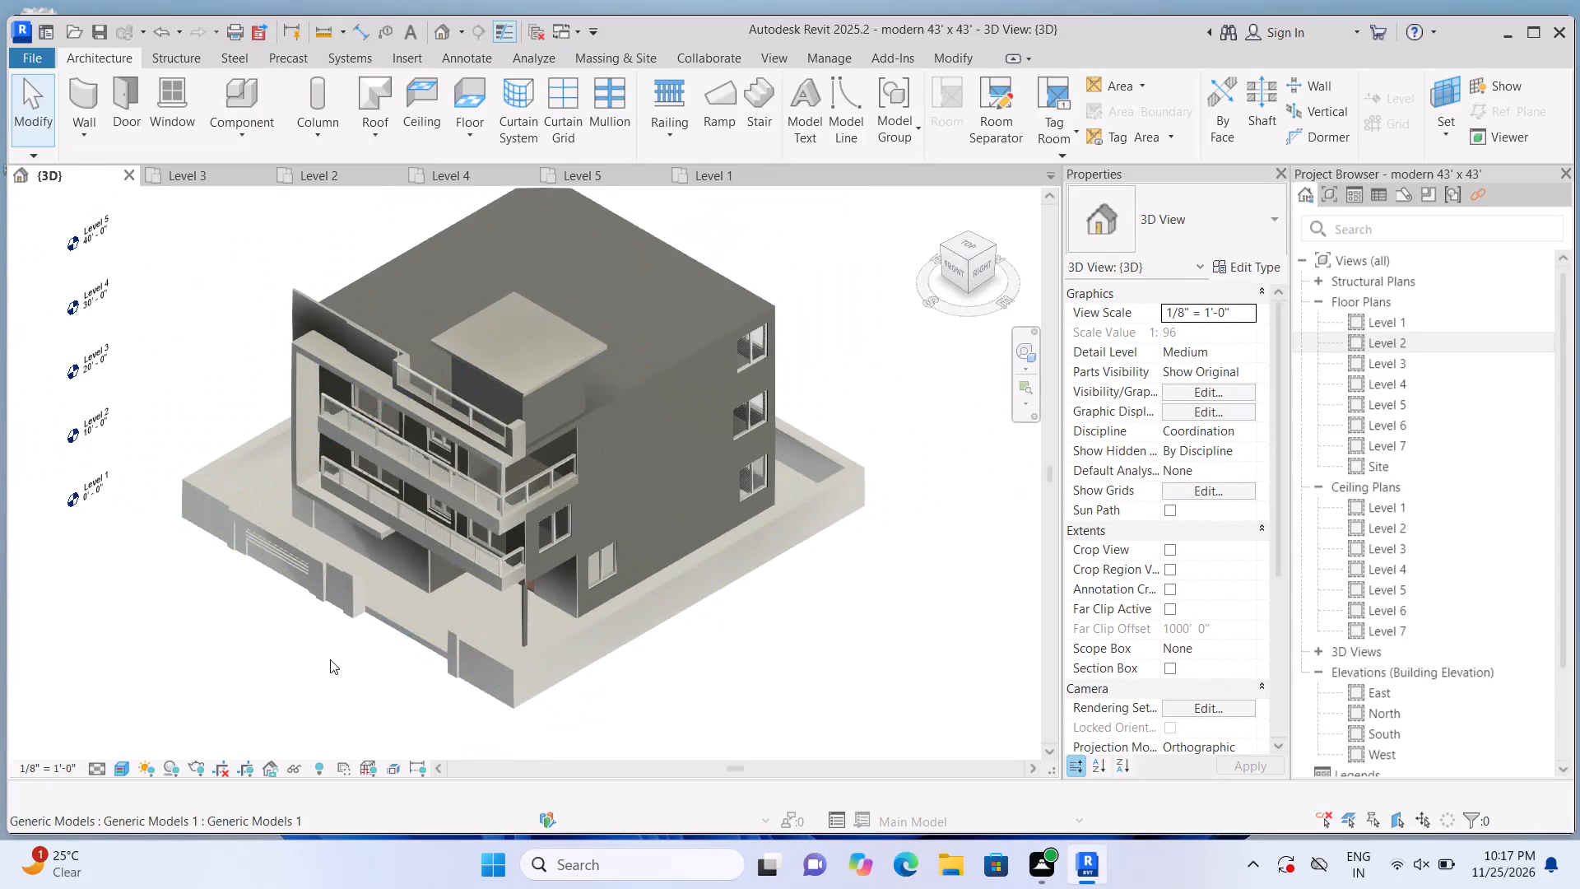
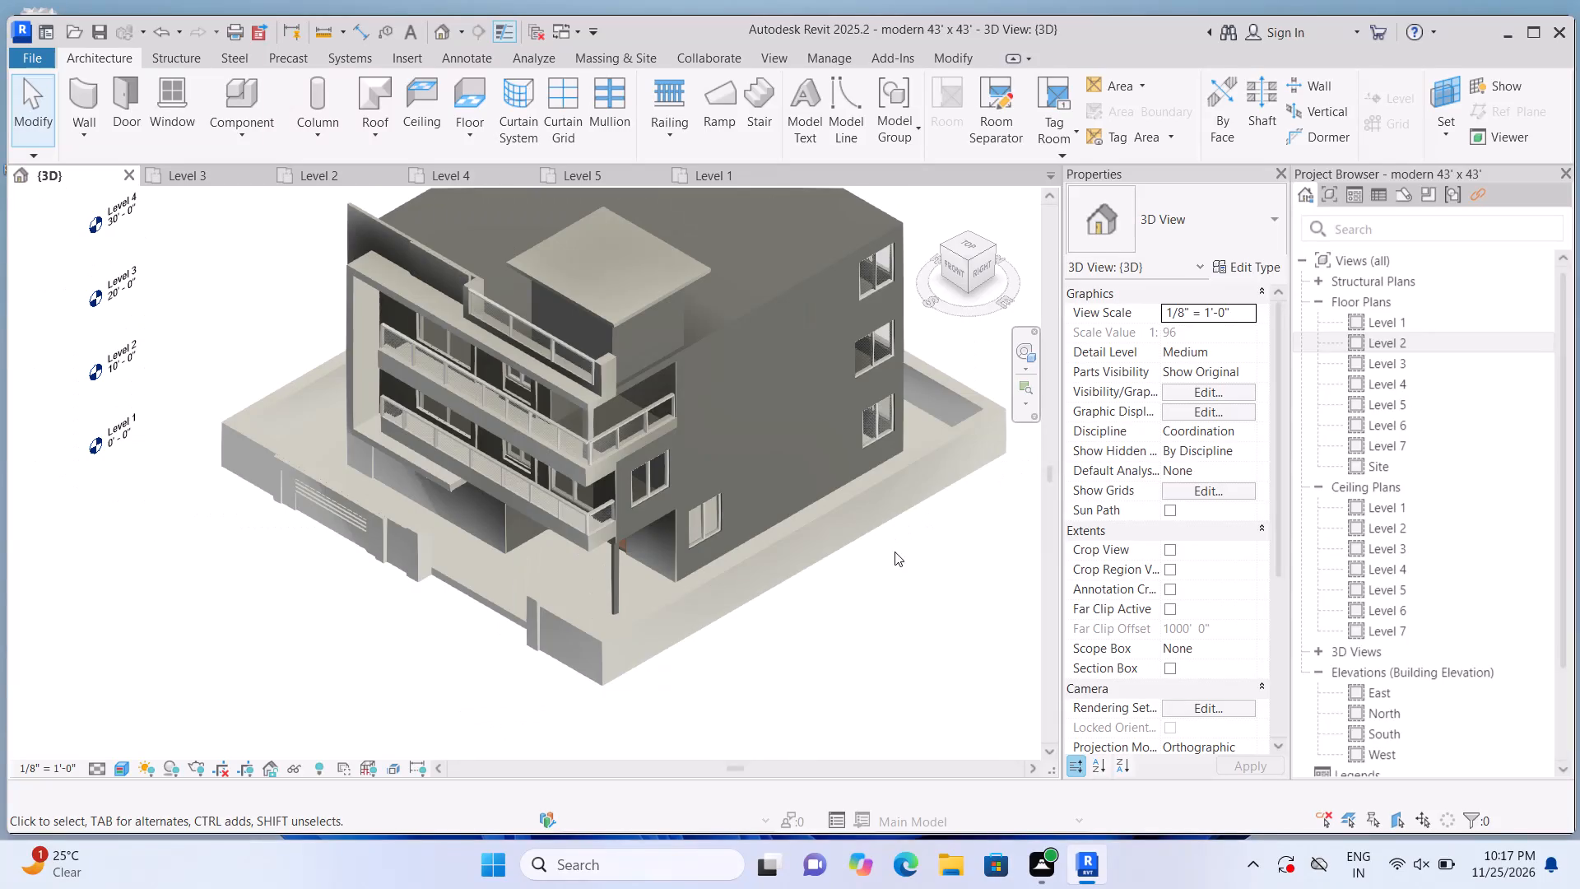
Review the Level 1 through Level 6 floor plans one after another, ending back in the default 3D view.
middle_drag(783, 604, 725, 632)
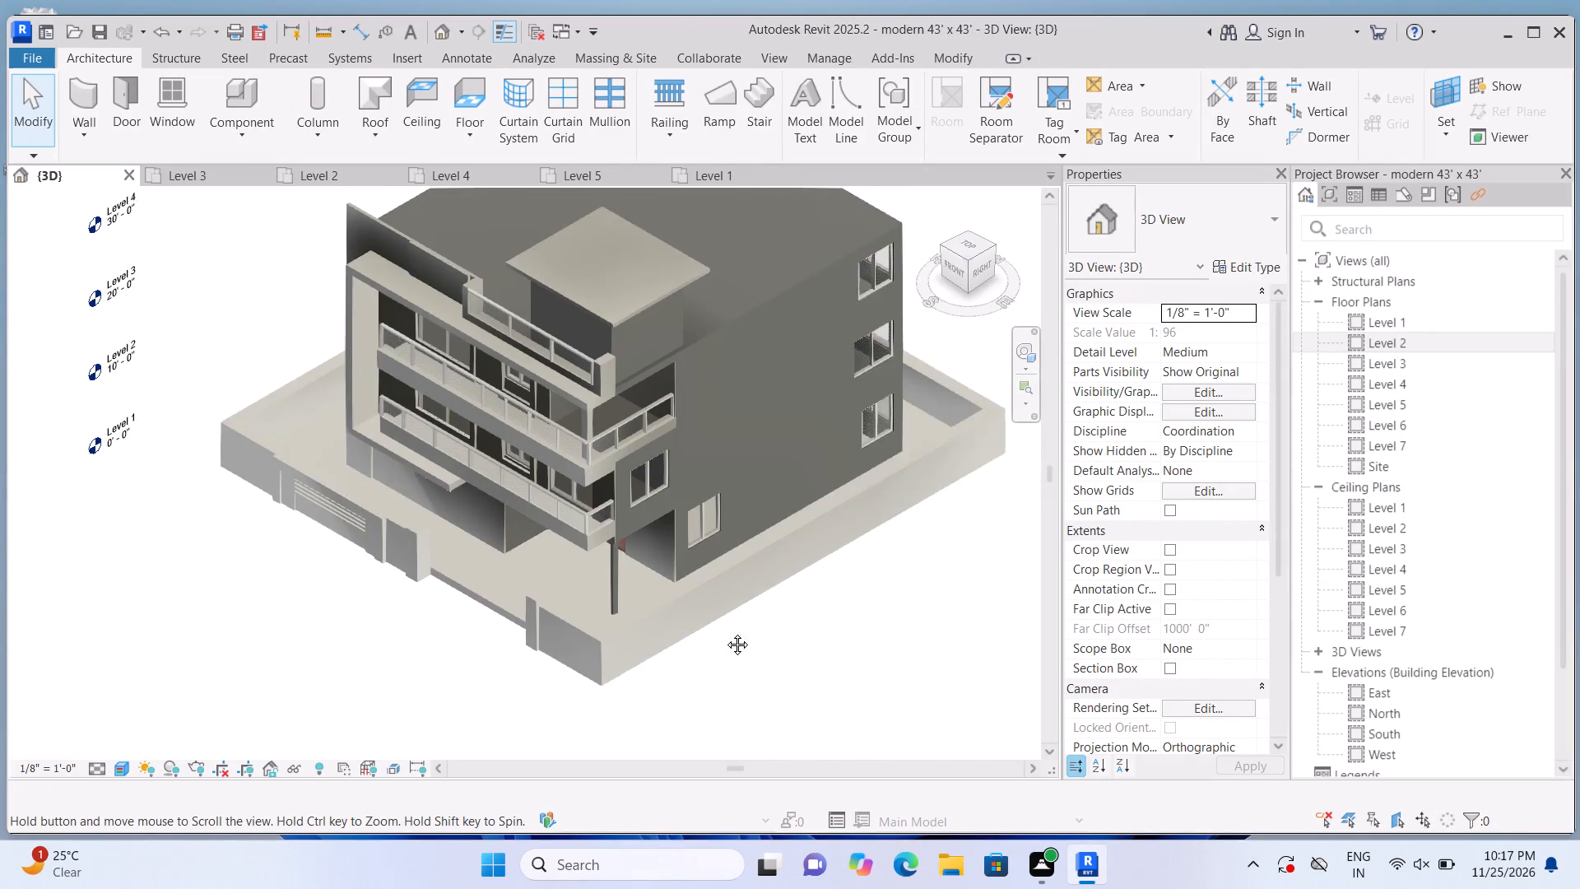
middle_drag(725, 632, 690, 645)
scroll(697, 645, down, 1)
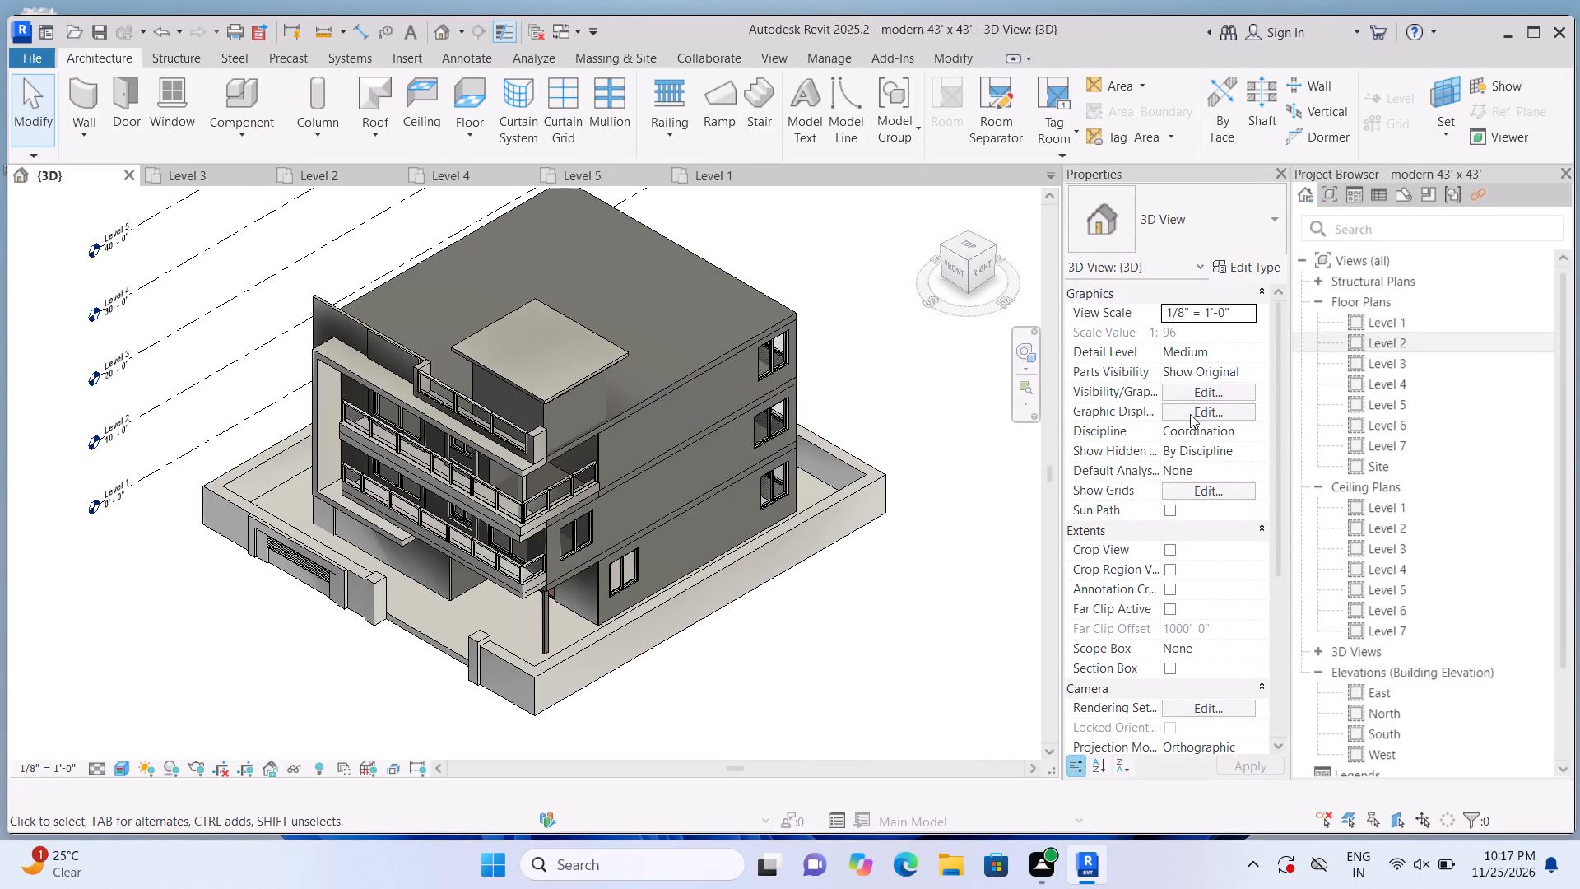
double_click(1362, 338)
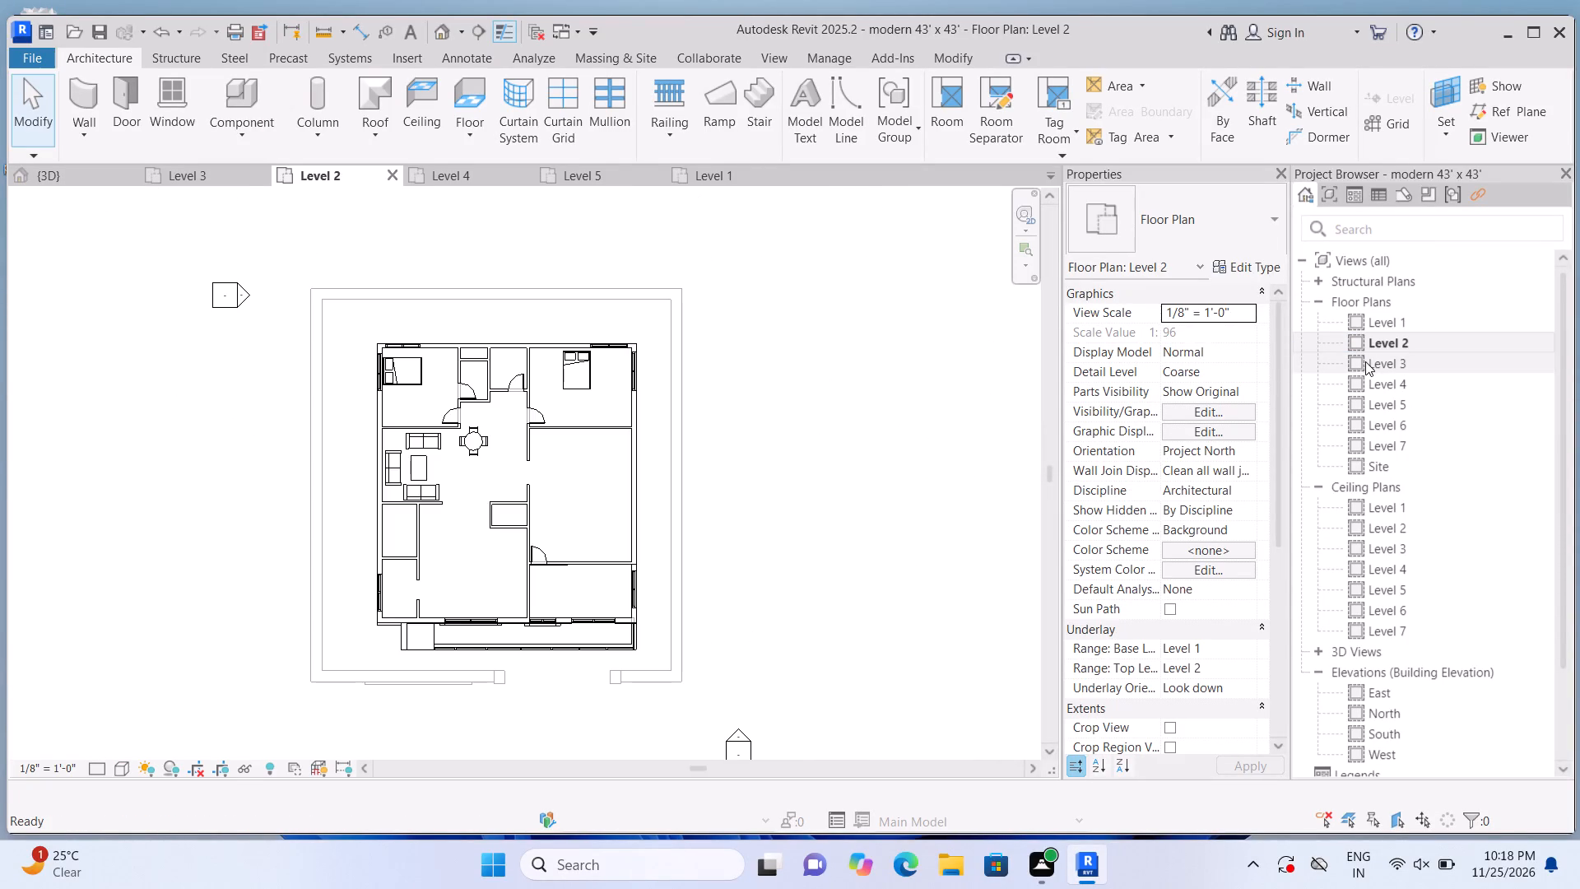
double_click(1358, 364)
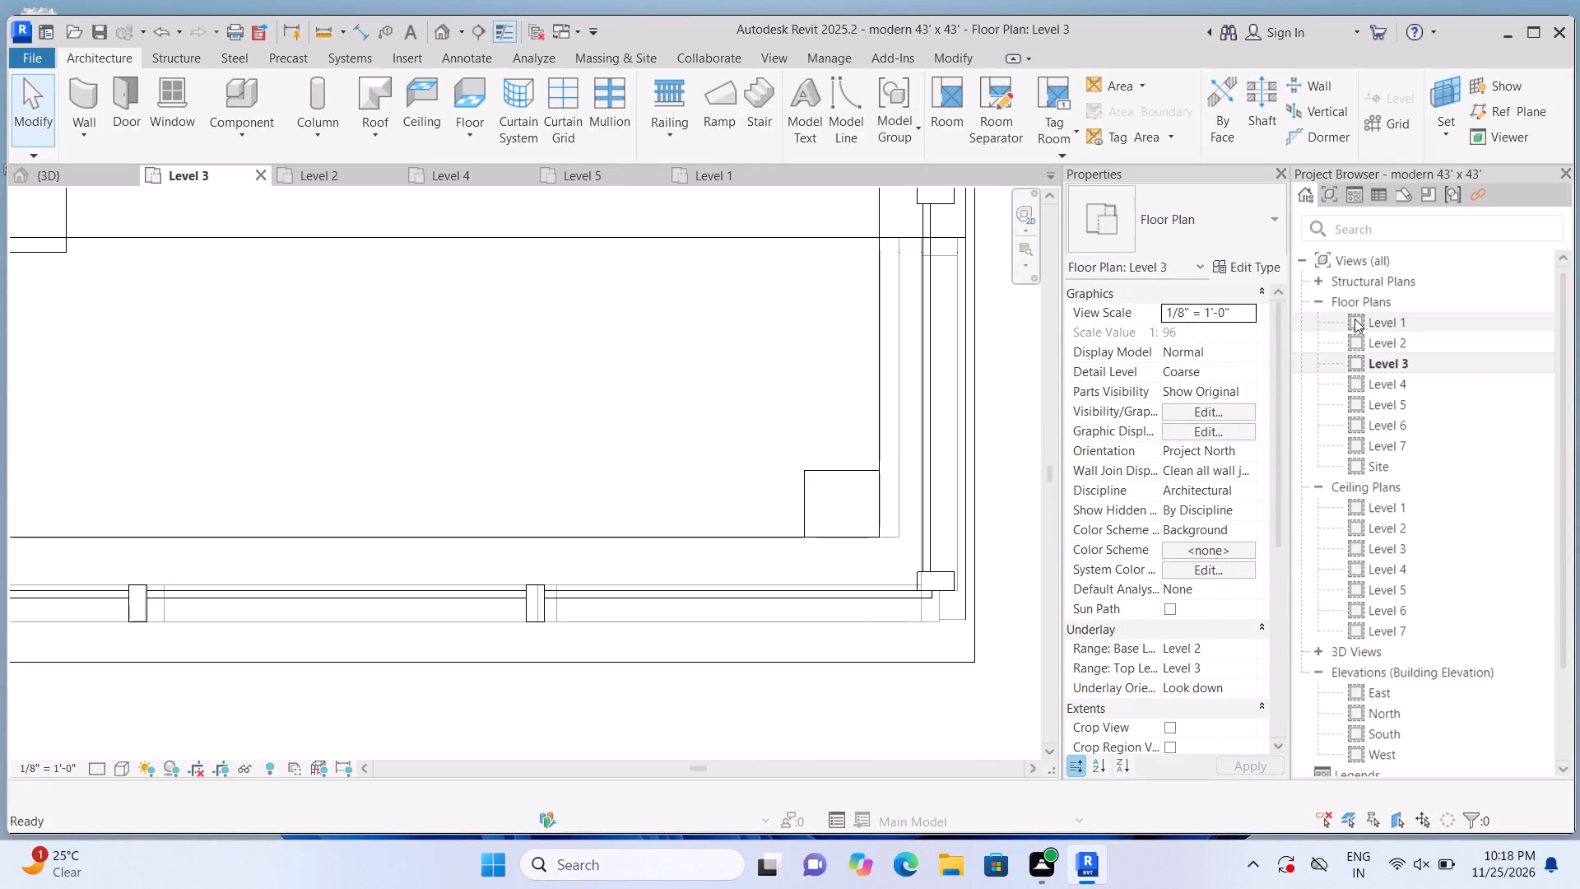
double_click(1356, 319)
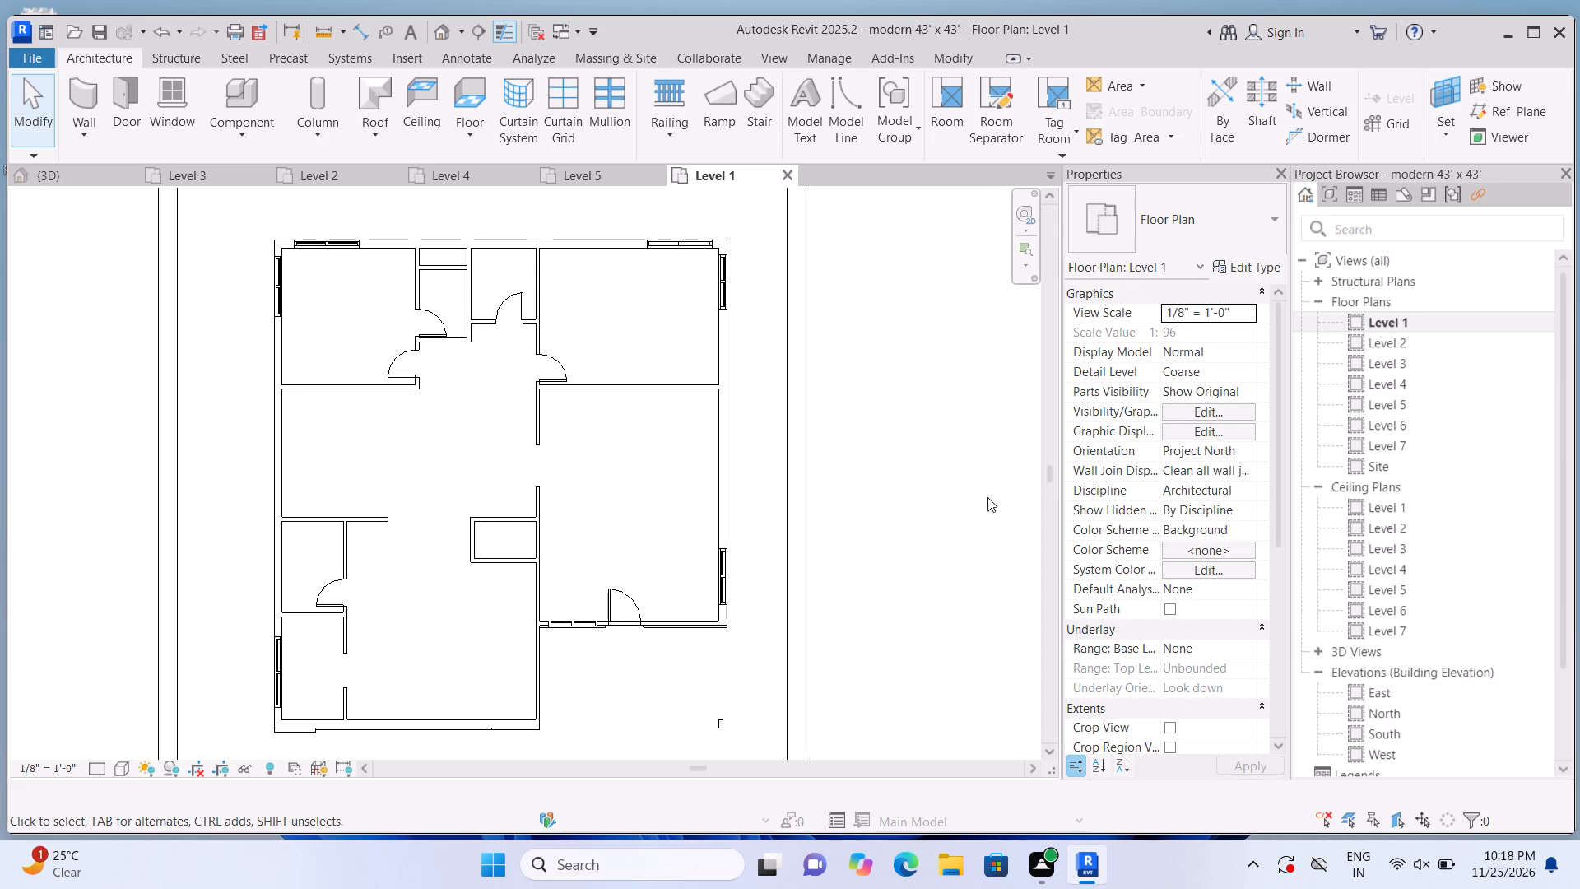
scroll(986, 500, down, 3)
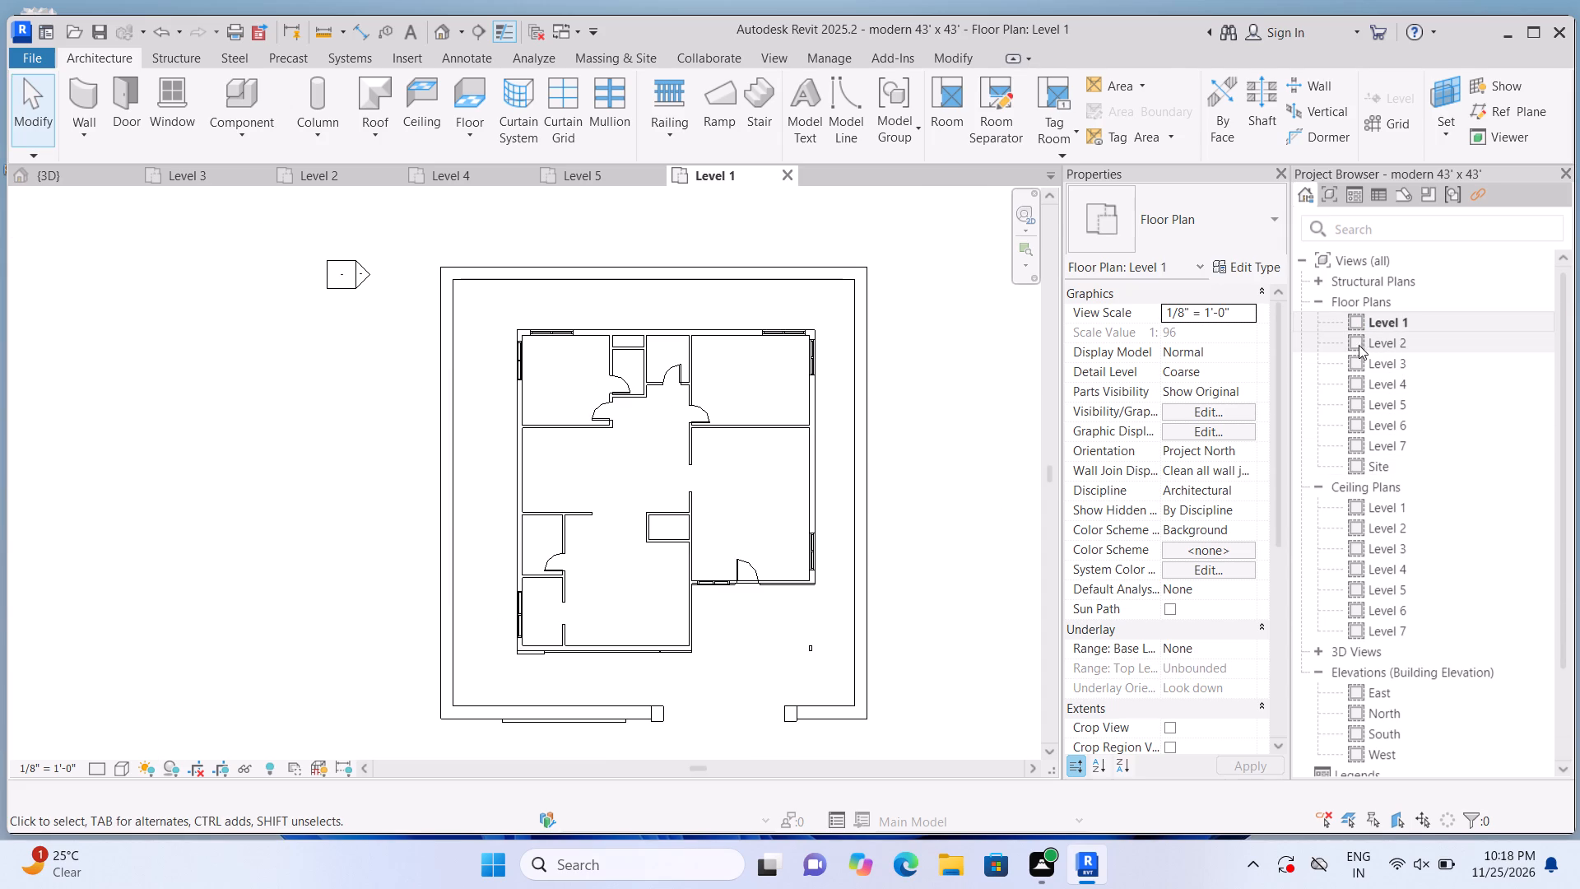
double_click(1354, 342)
scroll(955, 534, down, 2)
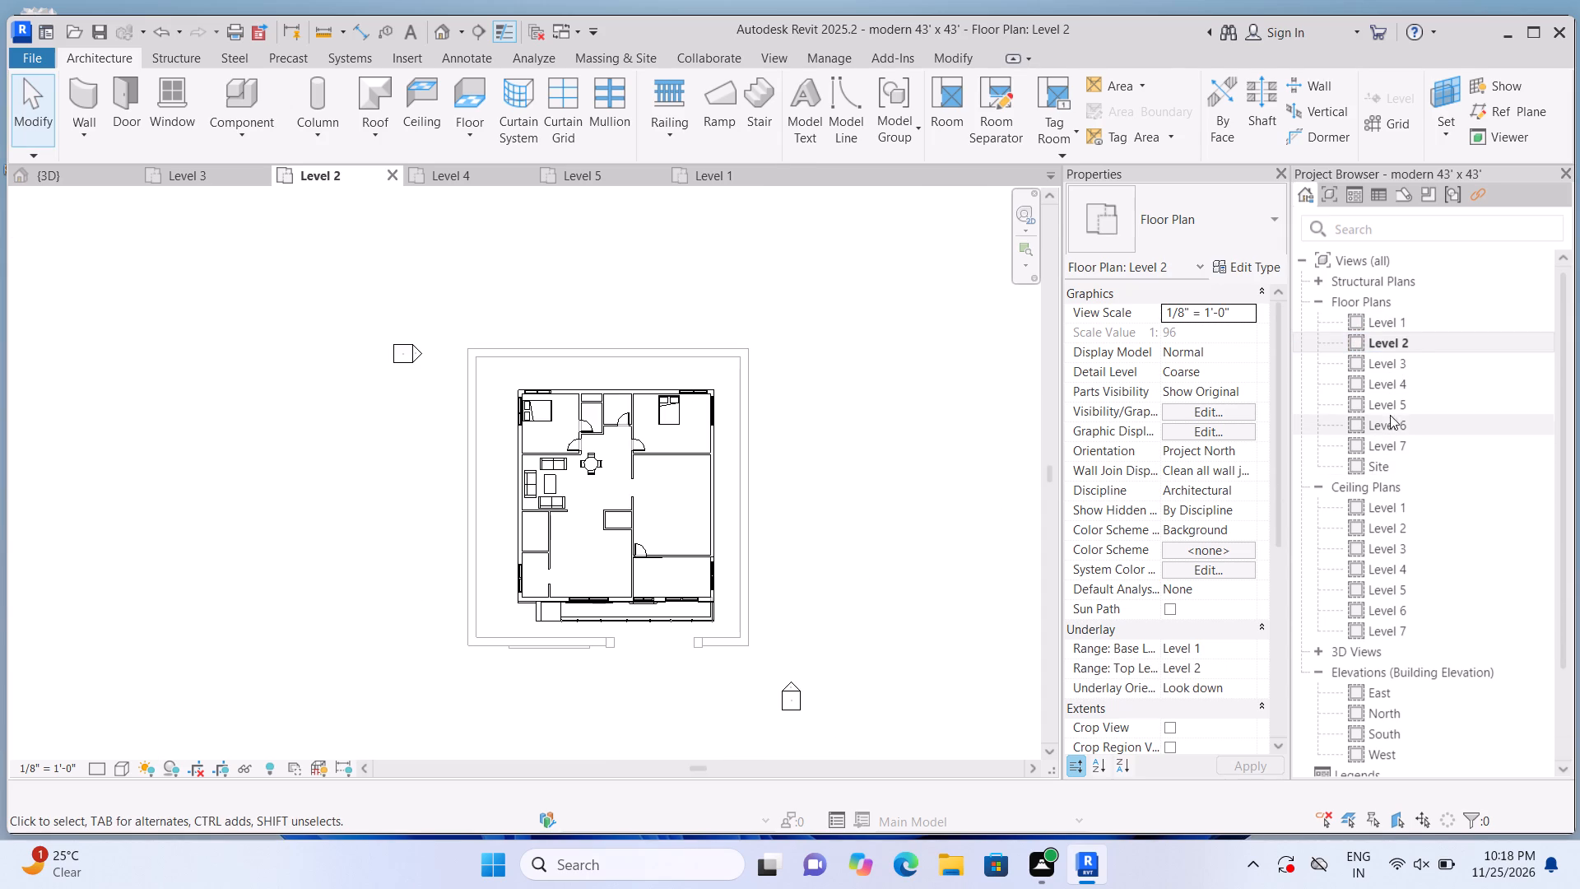
click(1358, 364)
click(1358, 364)
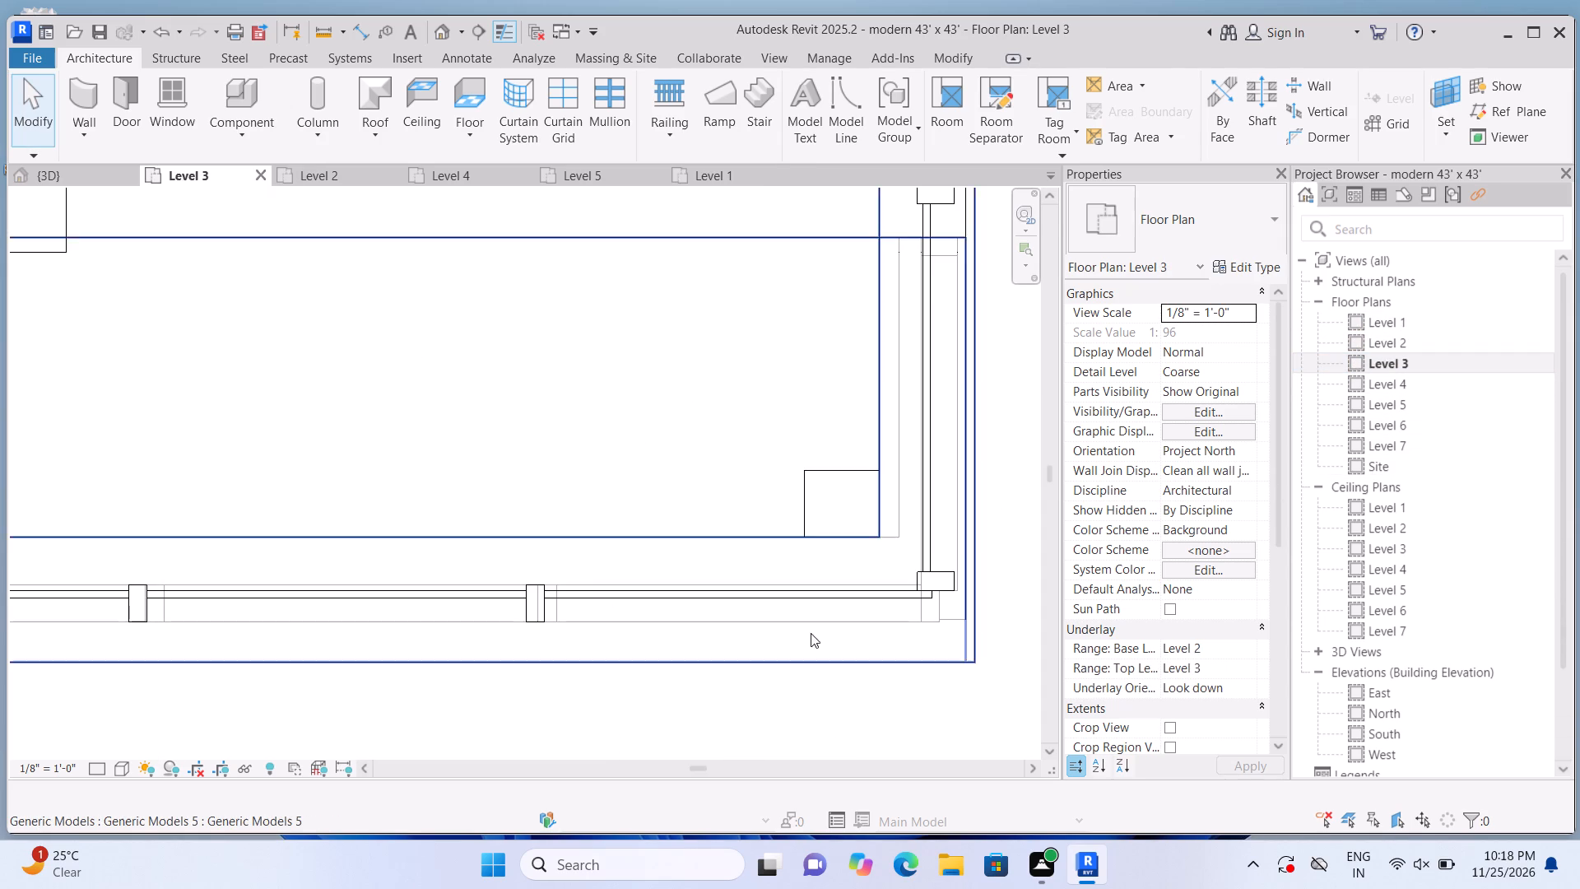
scroll(807, 623, down, 17)
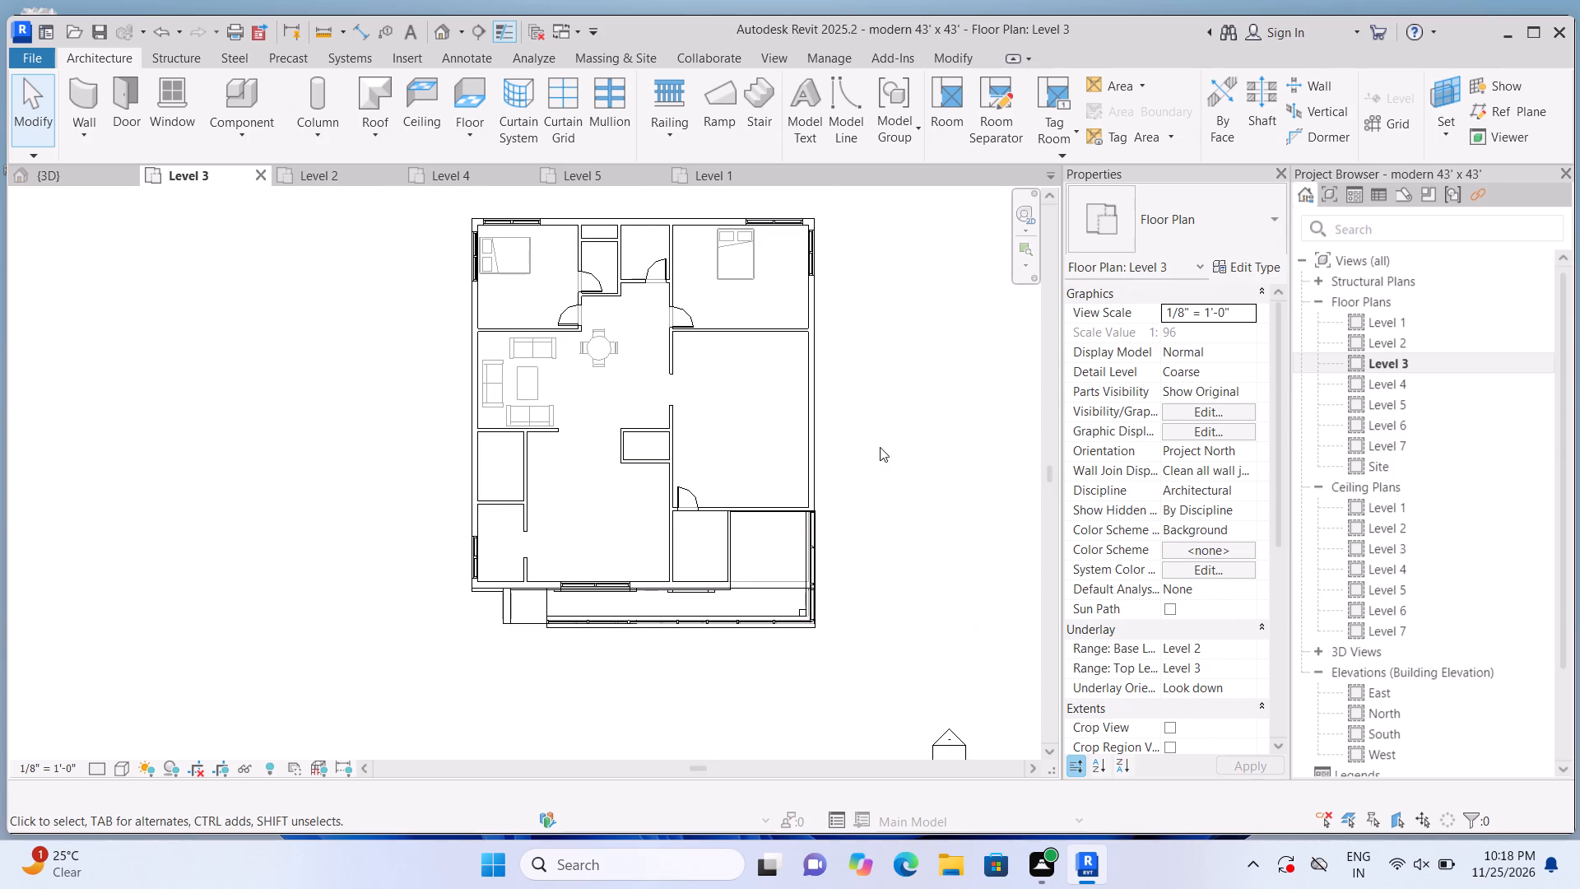
middle_drag(881, 448, 862, 504)
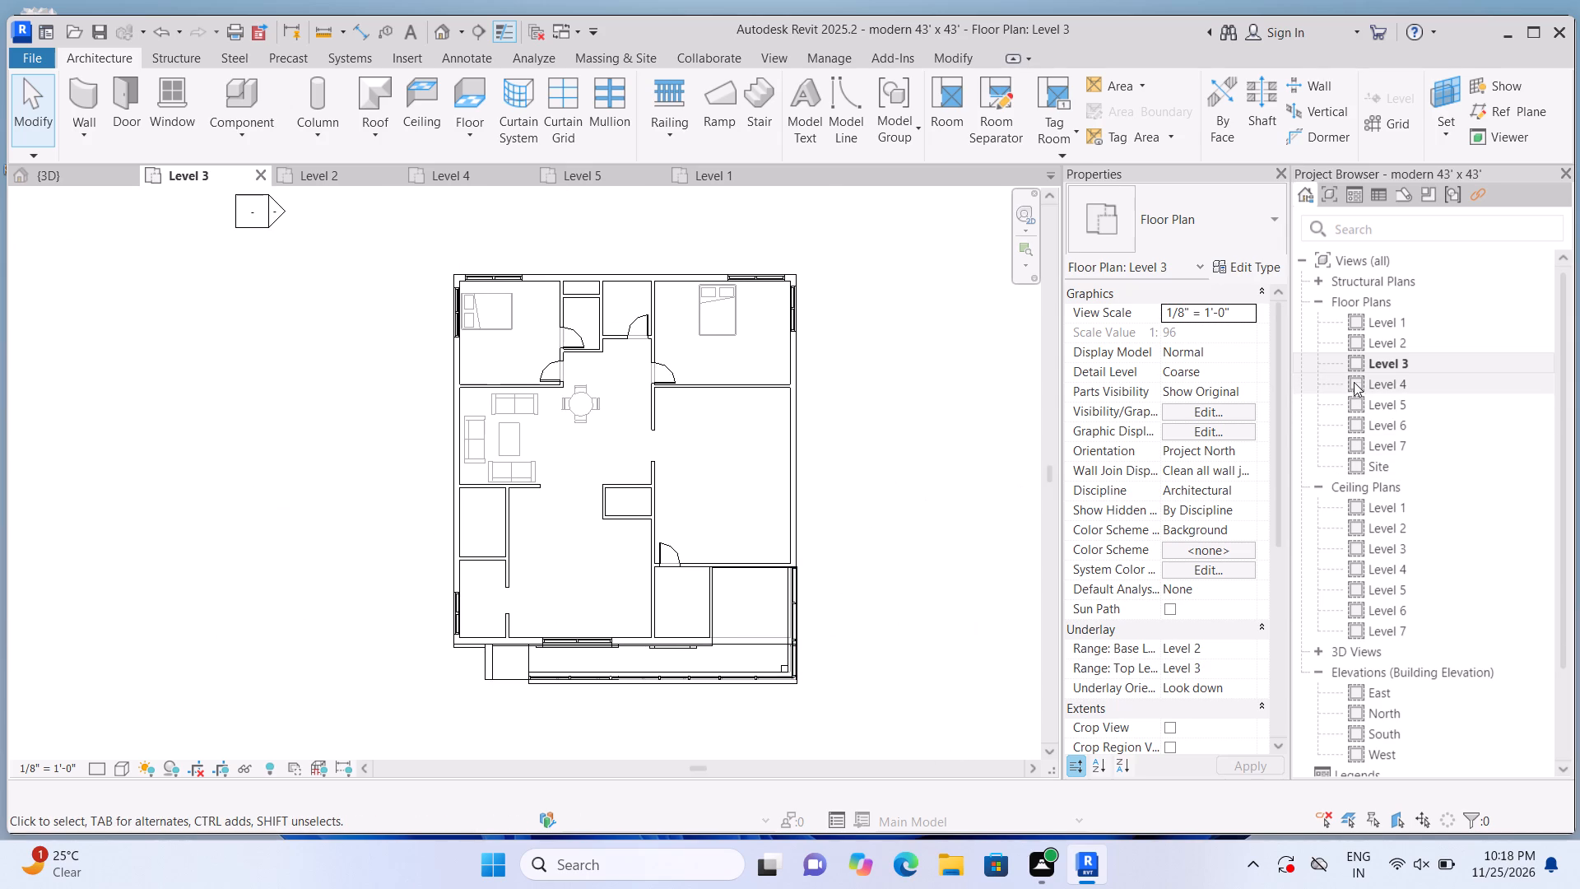
triple_click(1356, 380)
click(1357, 380)
scroll(882, 649, down, 5)
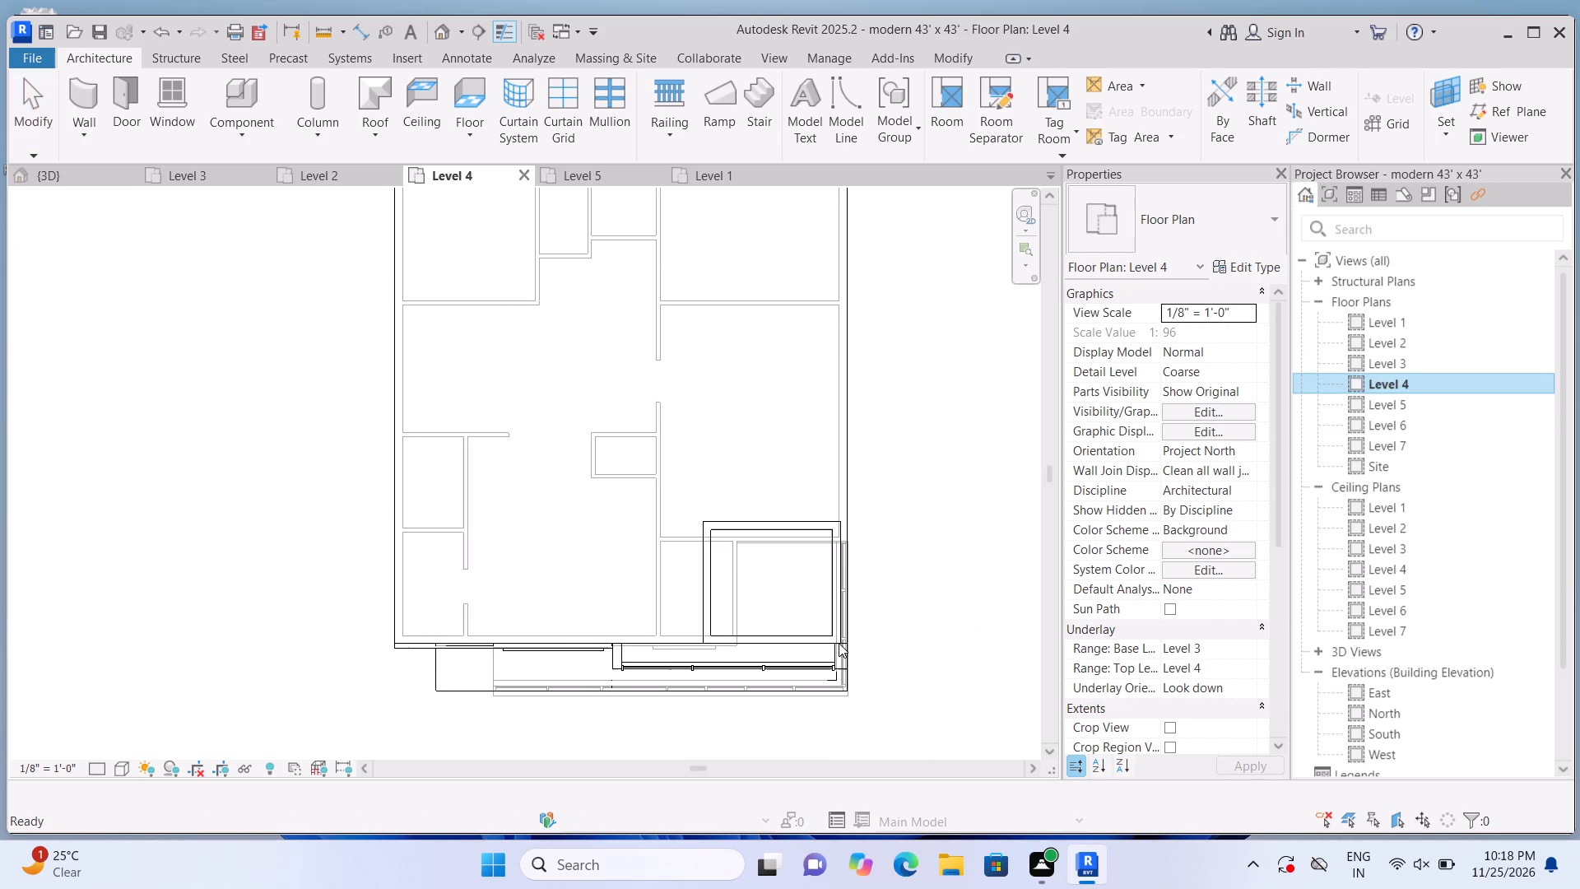
scroll(839, 643, down, 4)
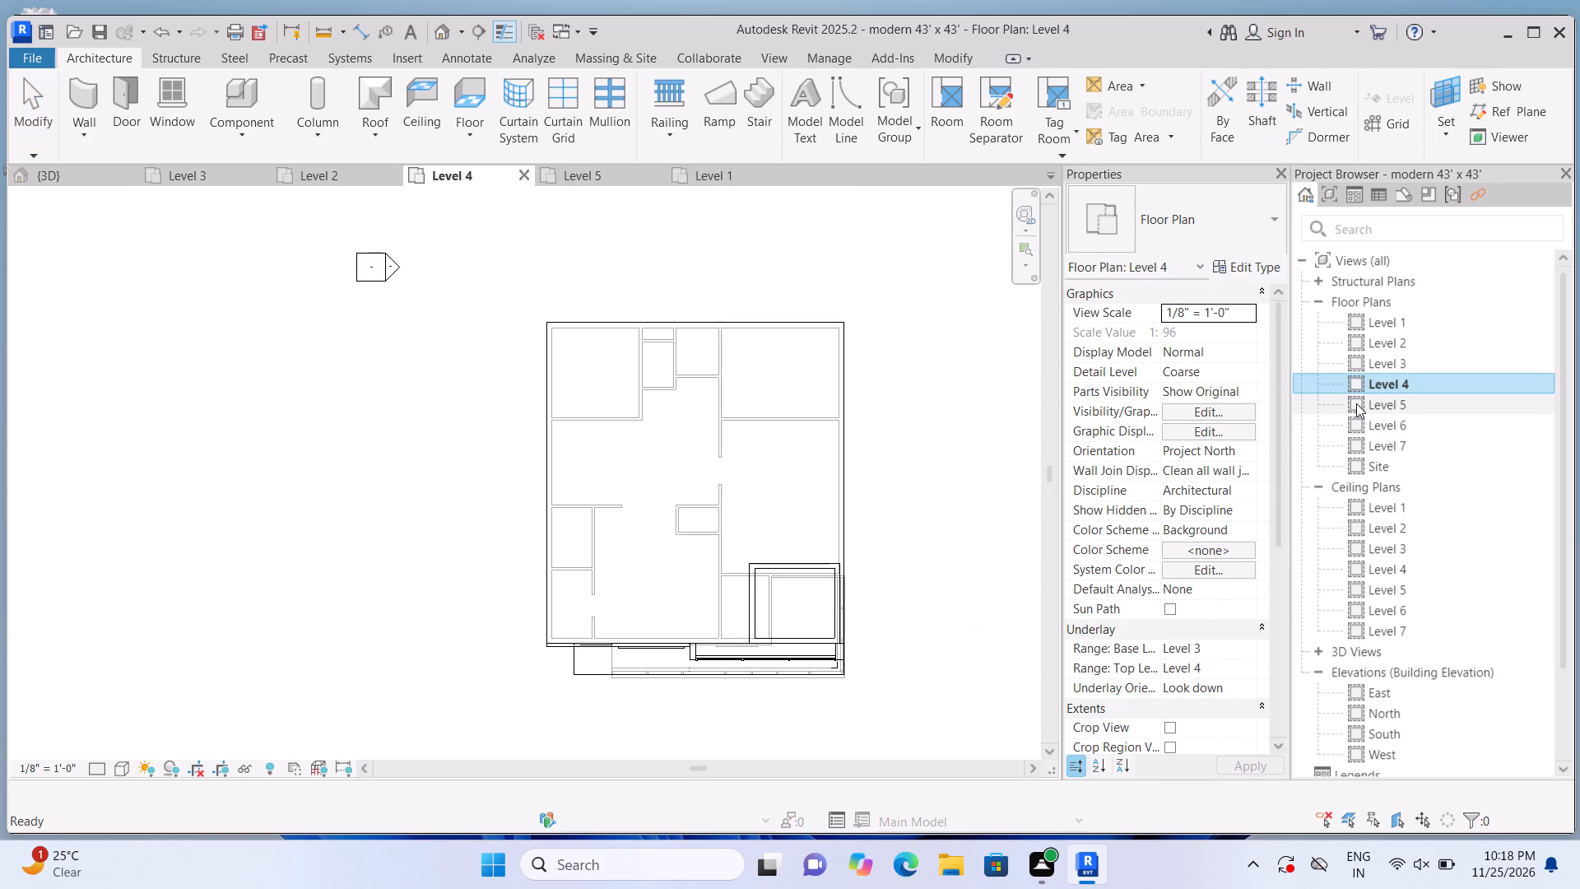
double_click(1356, 403)
scroll(835, 577, down, 10)
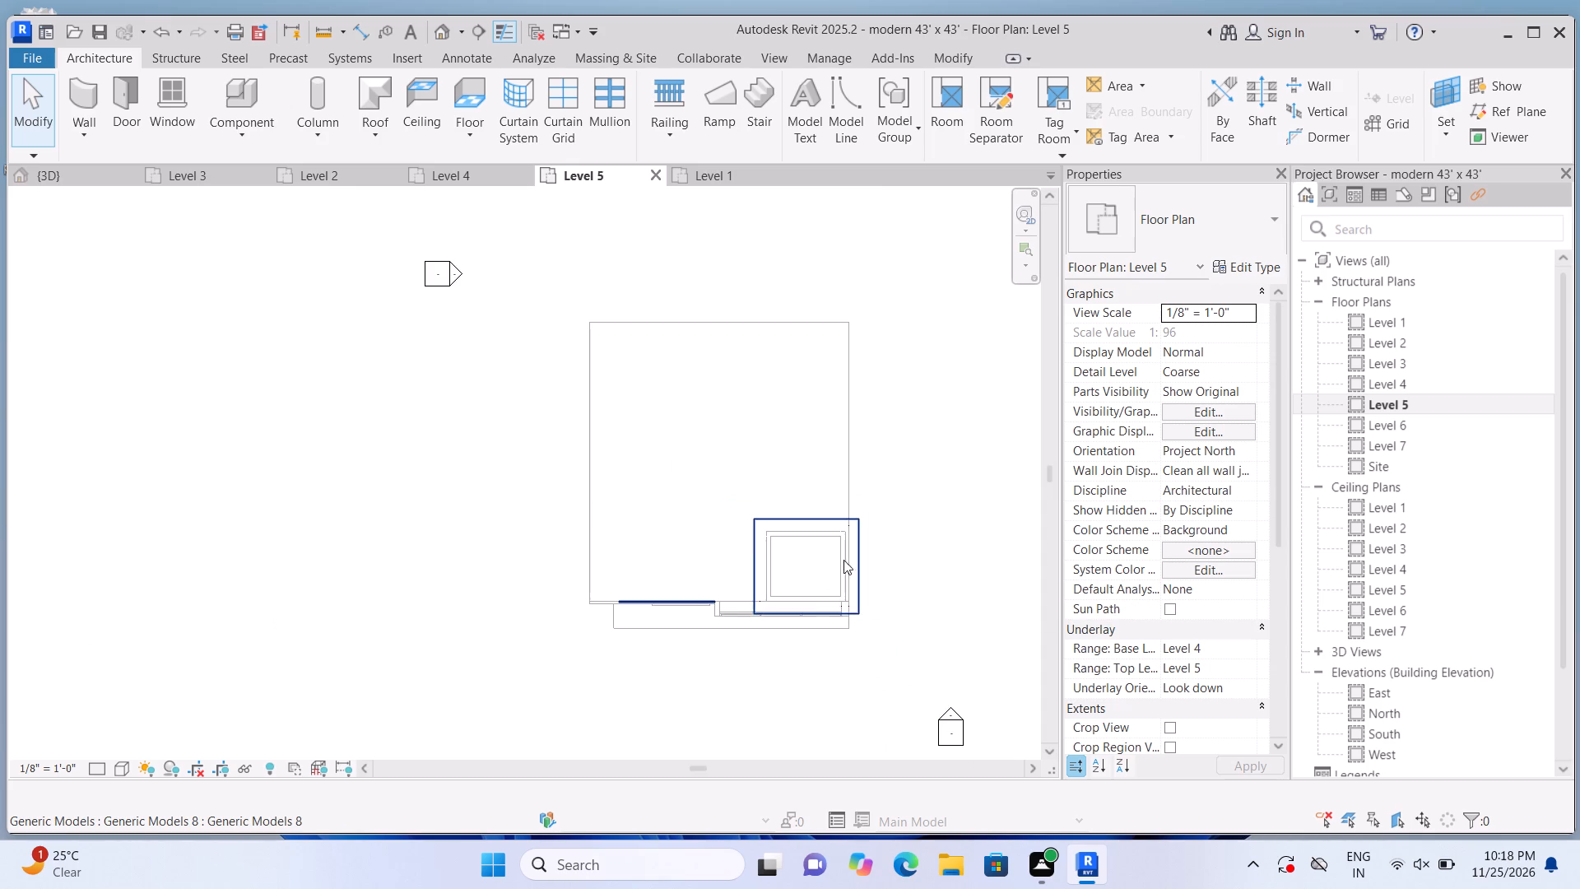
middle_drag(847, 538, 809, 579)
double_click(1354, 423)
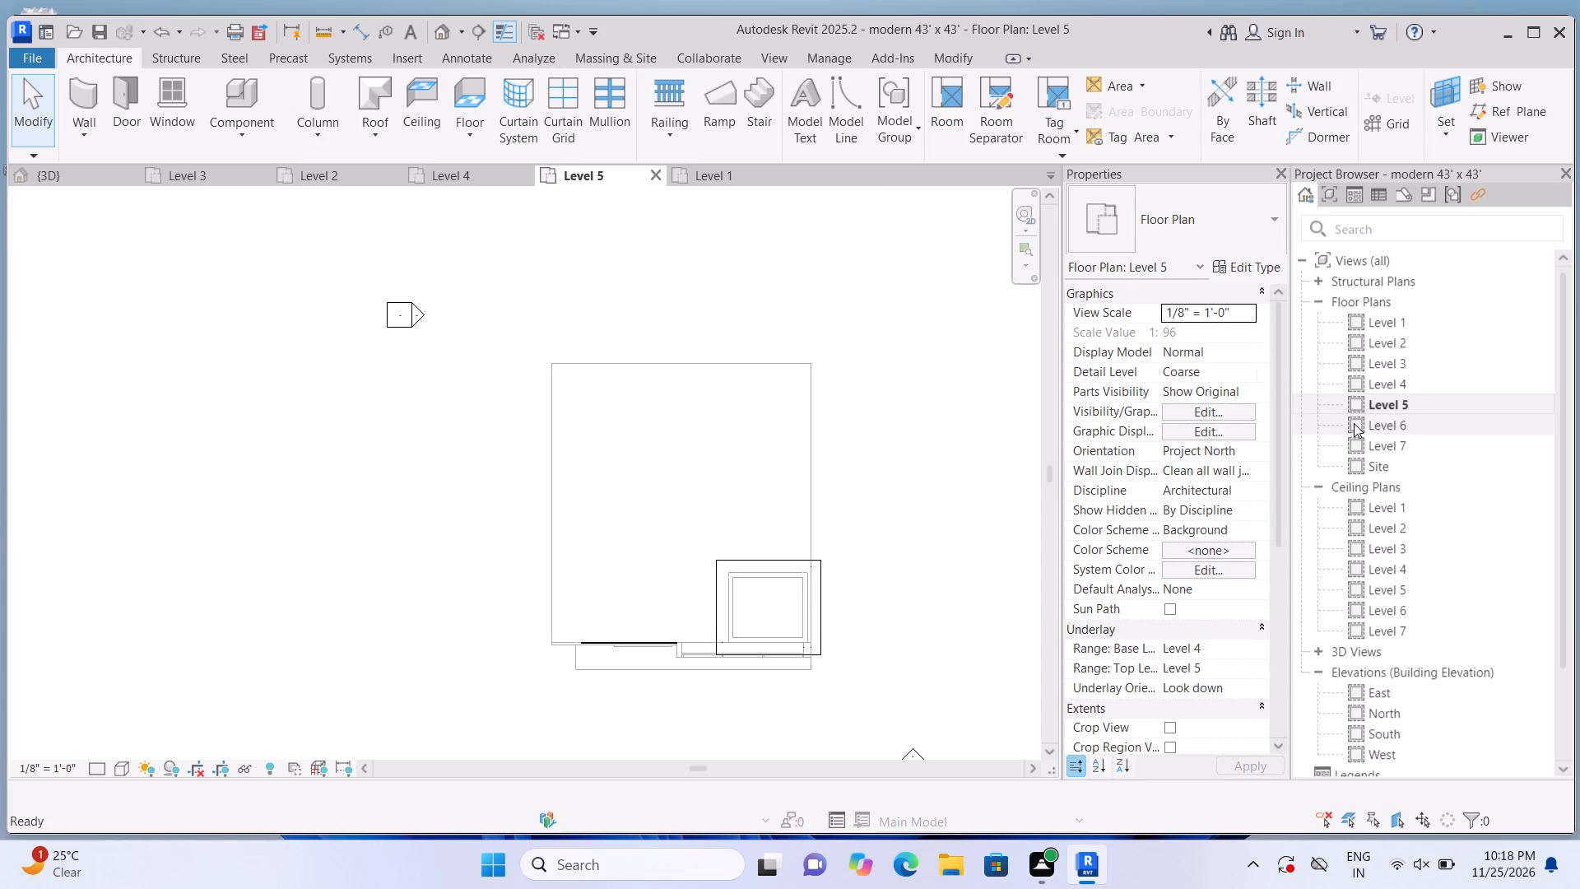
double_click(1357, 323)
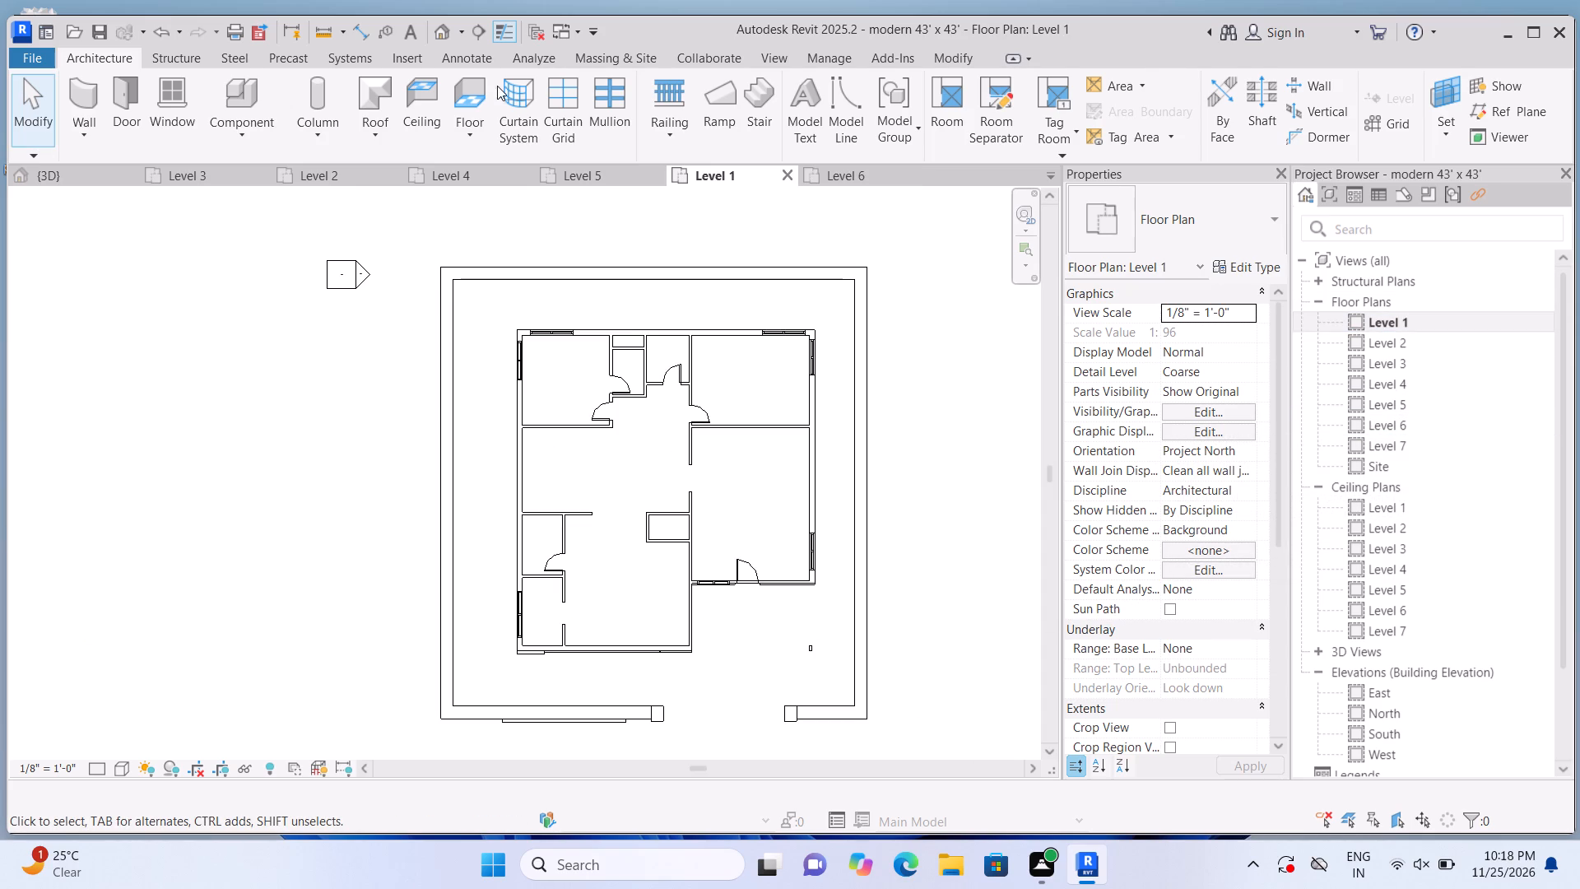
click(444, 34)
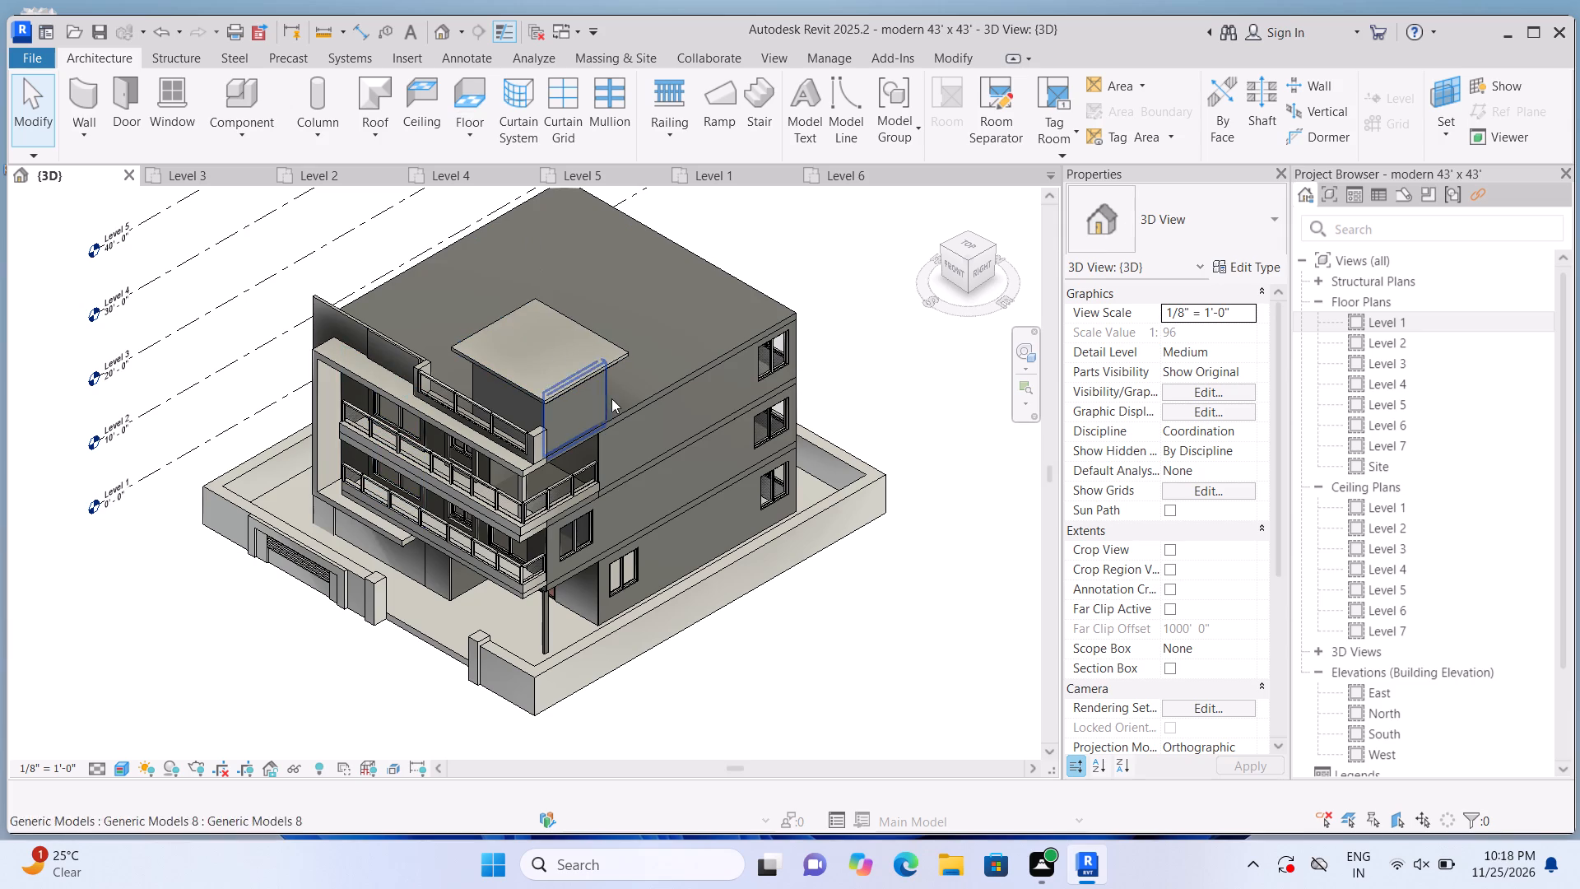